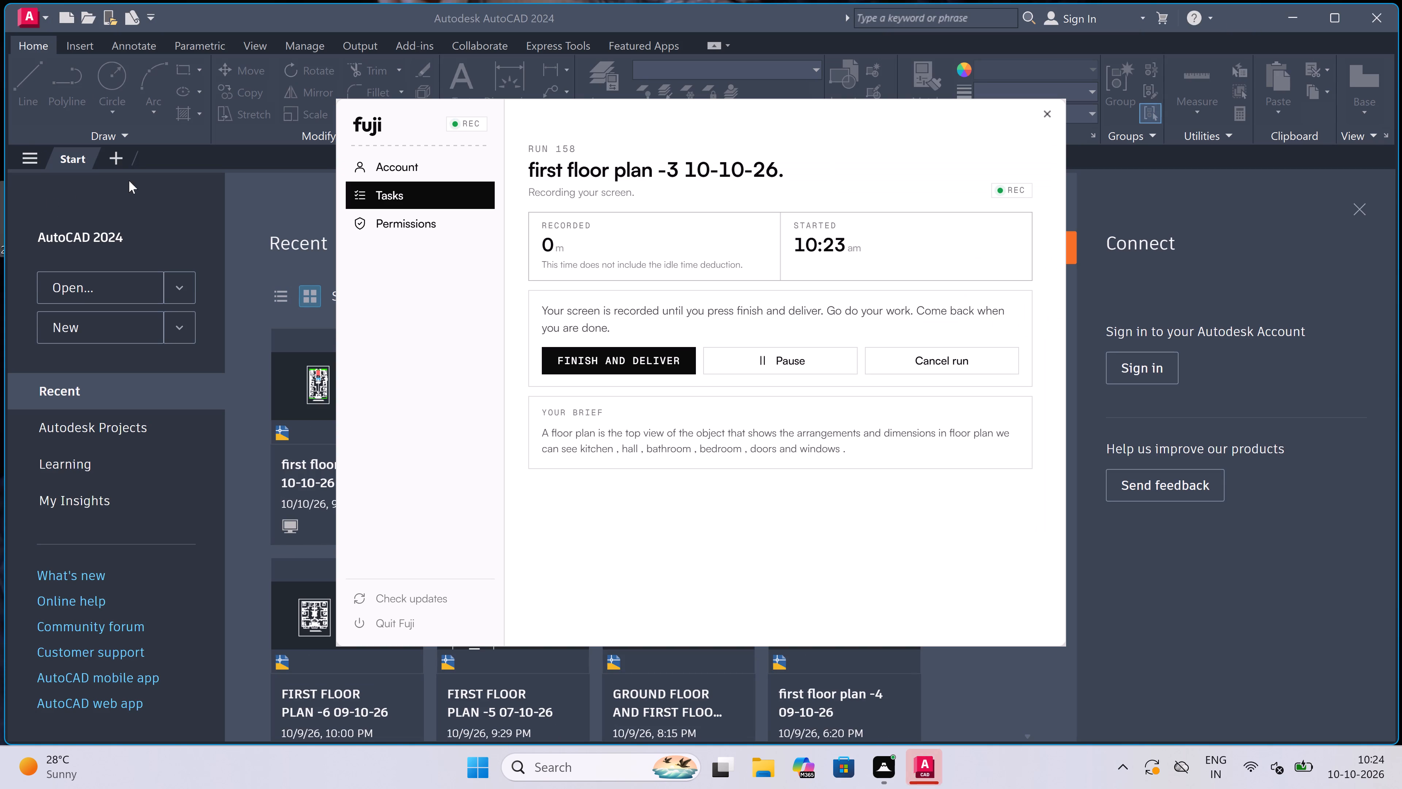
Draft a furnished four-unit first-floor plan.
Create a new blank drawing.
{"action": "double_click", "coordinate": [169, 237]}
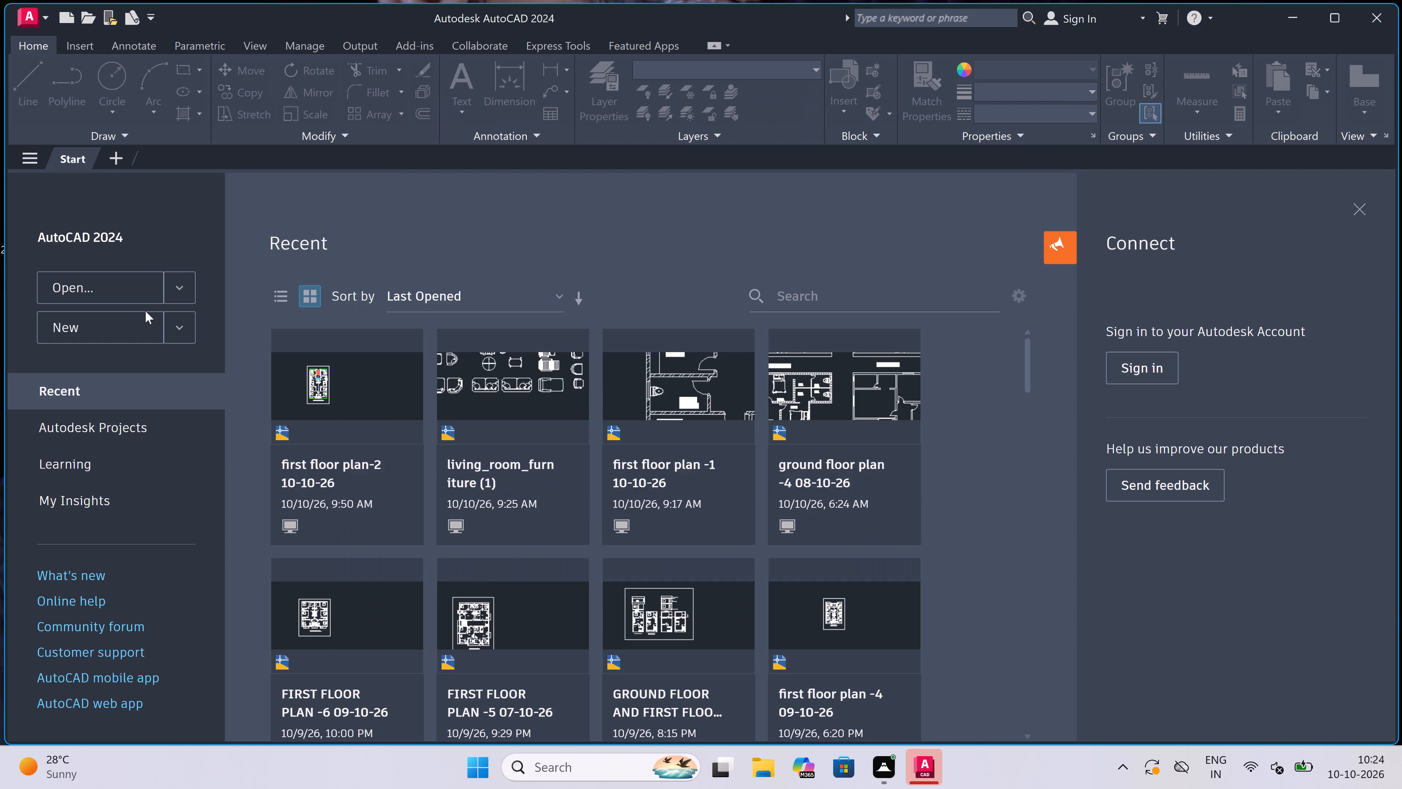
{"action": "triple_click", "coordinate": [125, 317]}
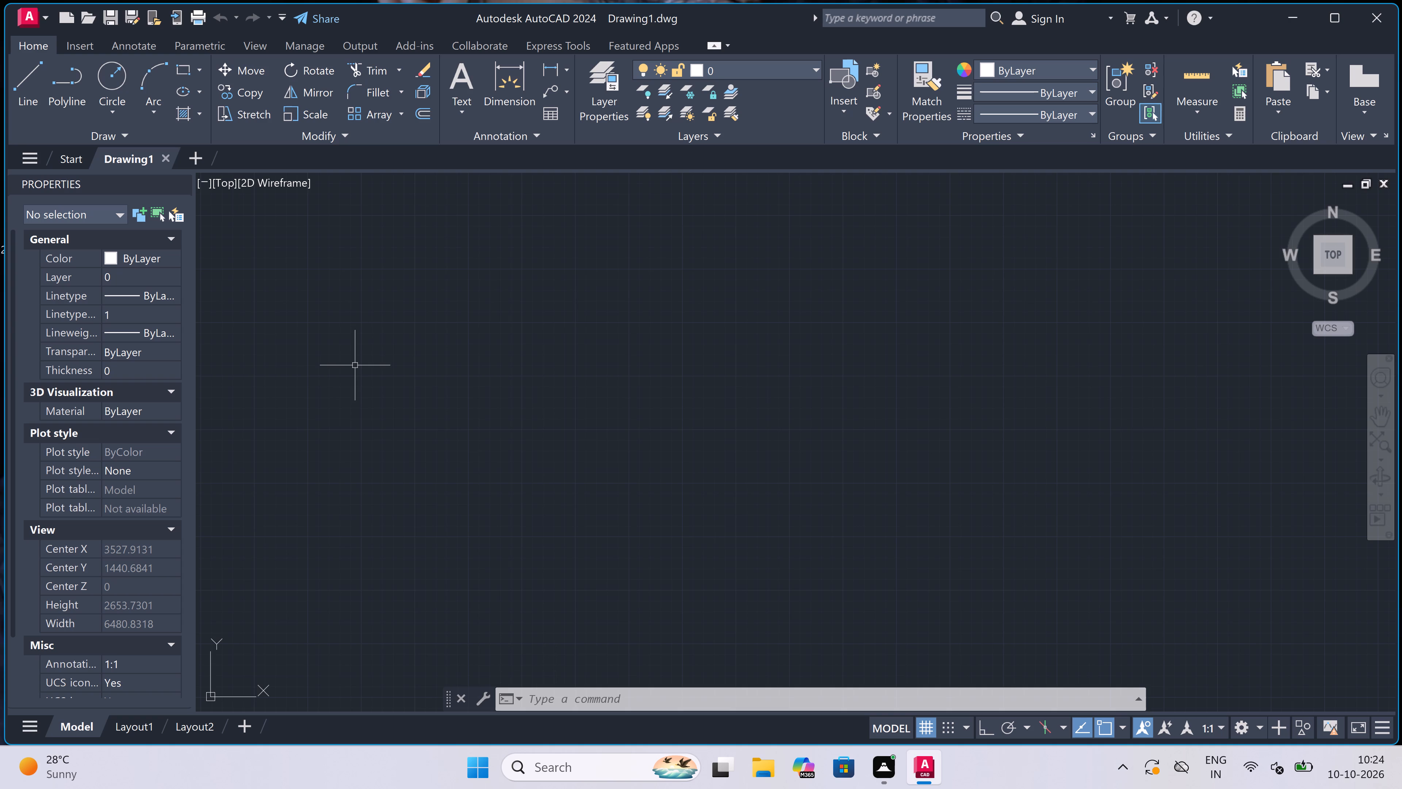
Configure the drawing units to Engineering length with 0'-0" precision and an insertion scale in inches.
{"action": "type", "text": "un"}
{"action": "key", "text": "space"}
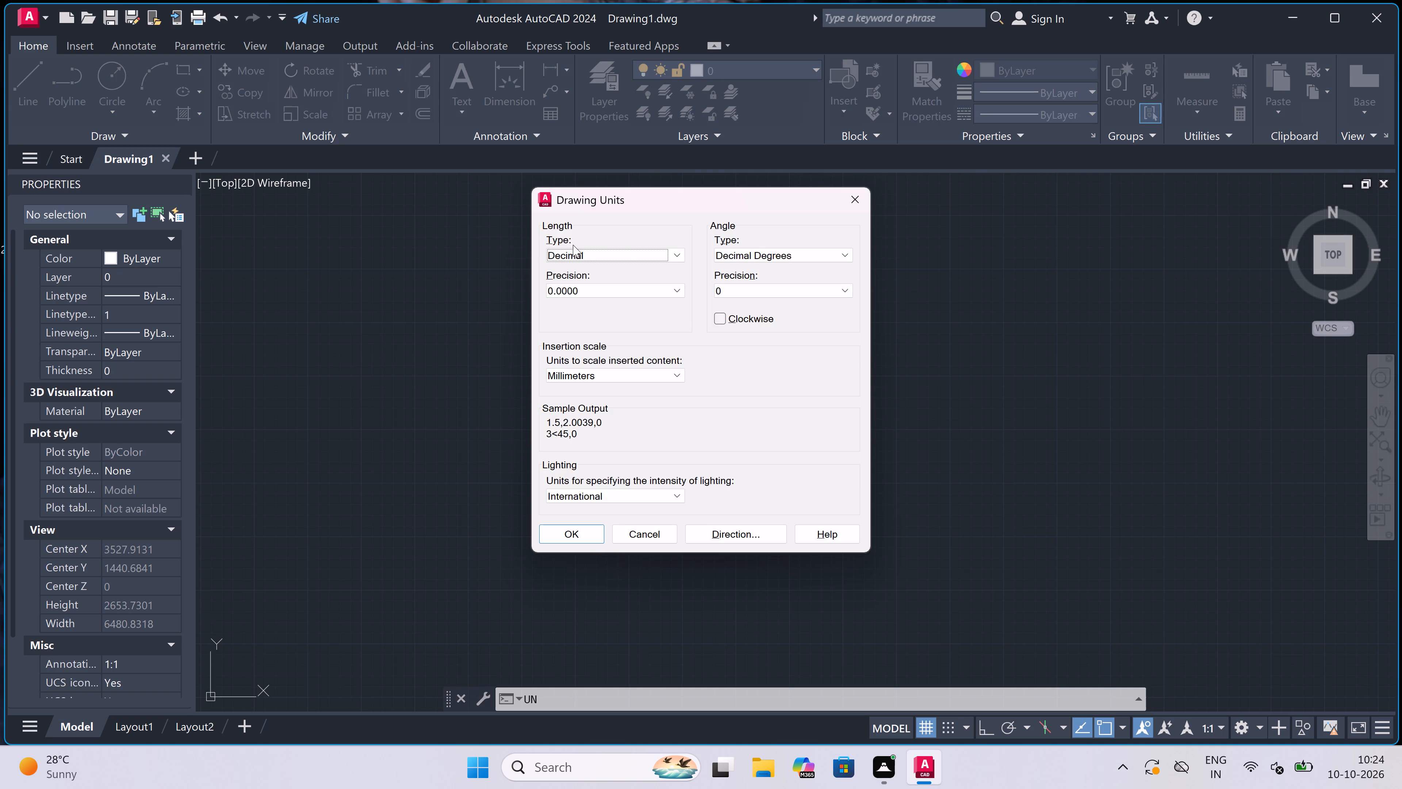
{"action": "left_click", "coordinate": [589, 259]}
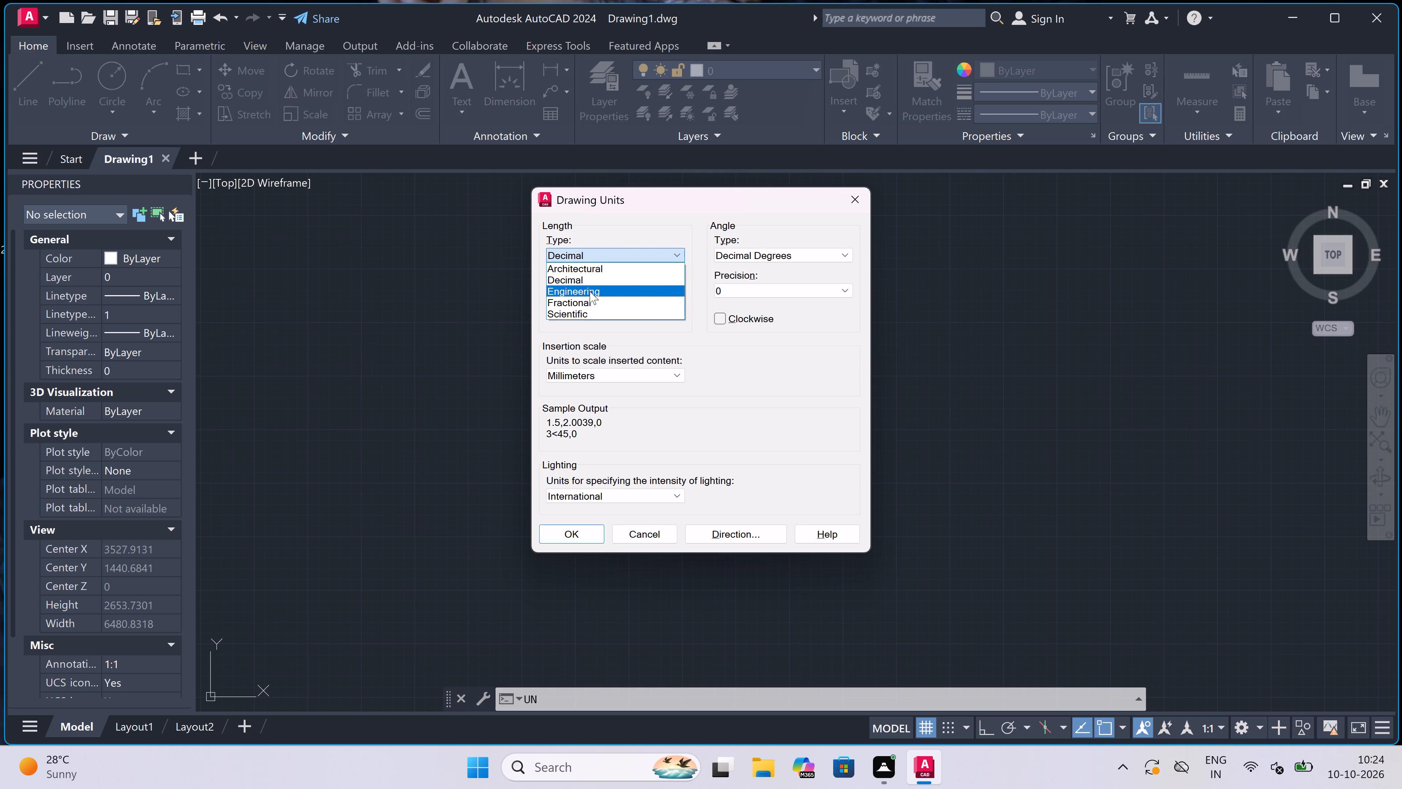
{"action": "left_click", "coordinate": [590, 291]}
{"action": "left_click", "coordinate": [590, 293]}
{"action": "left_click", "coordinate": [589, 300]}
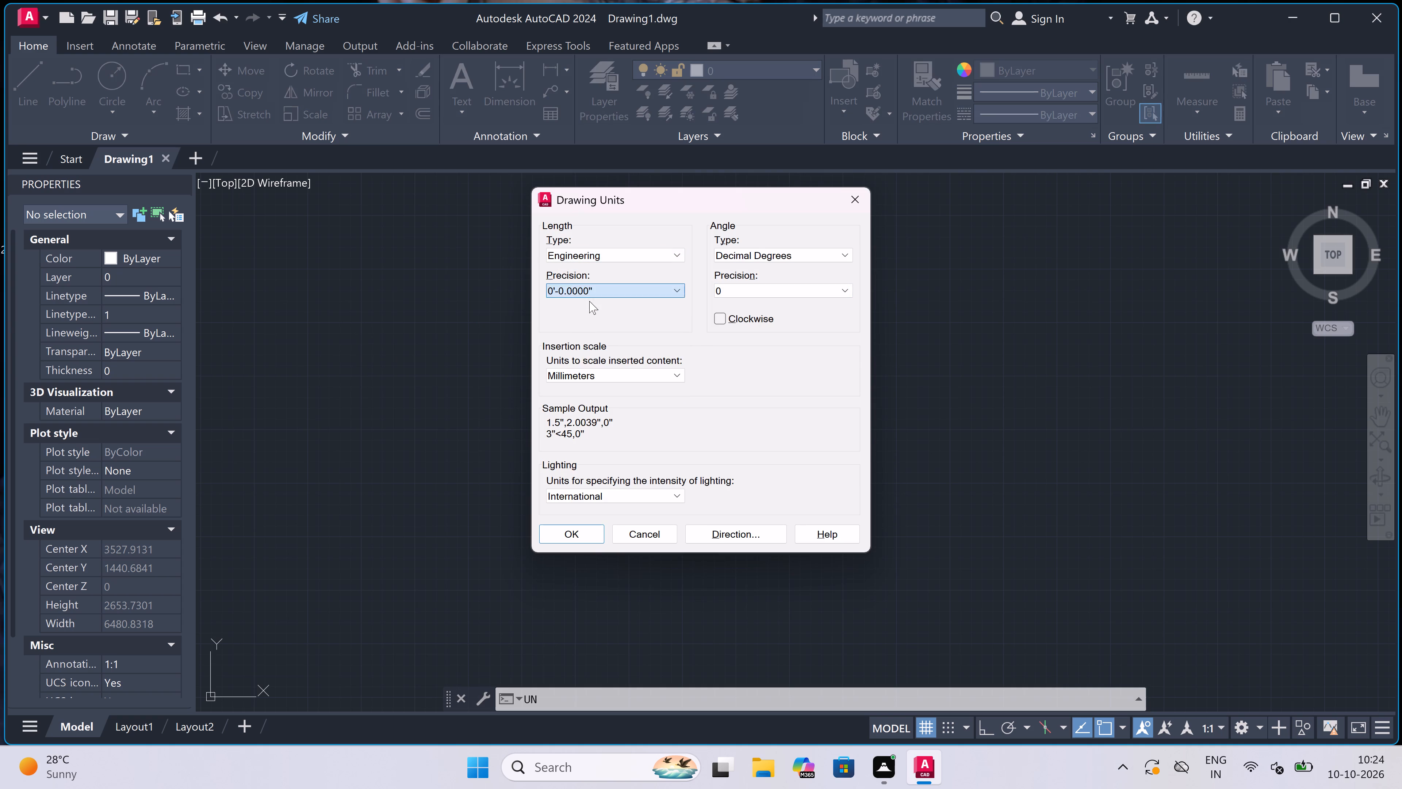
{"action": "left_click", "coordinate": [574, 372]}
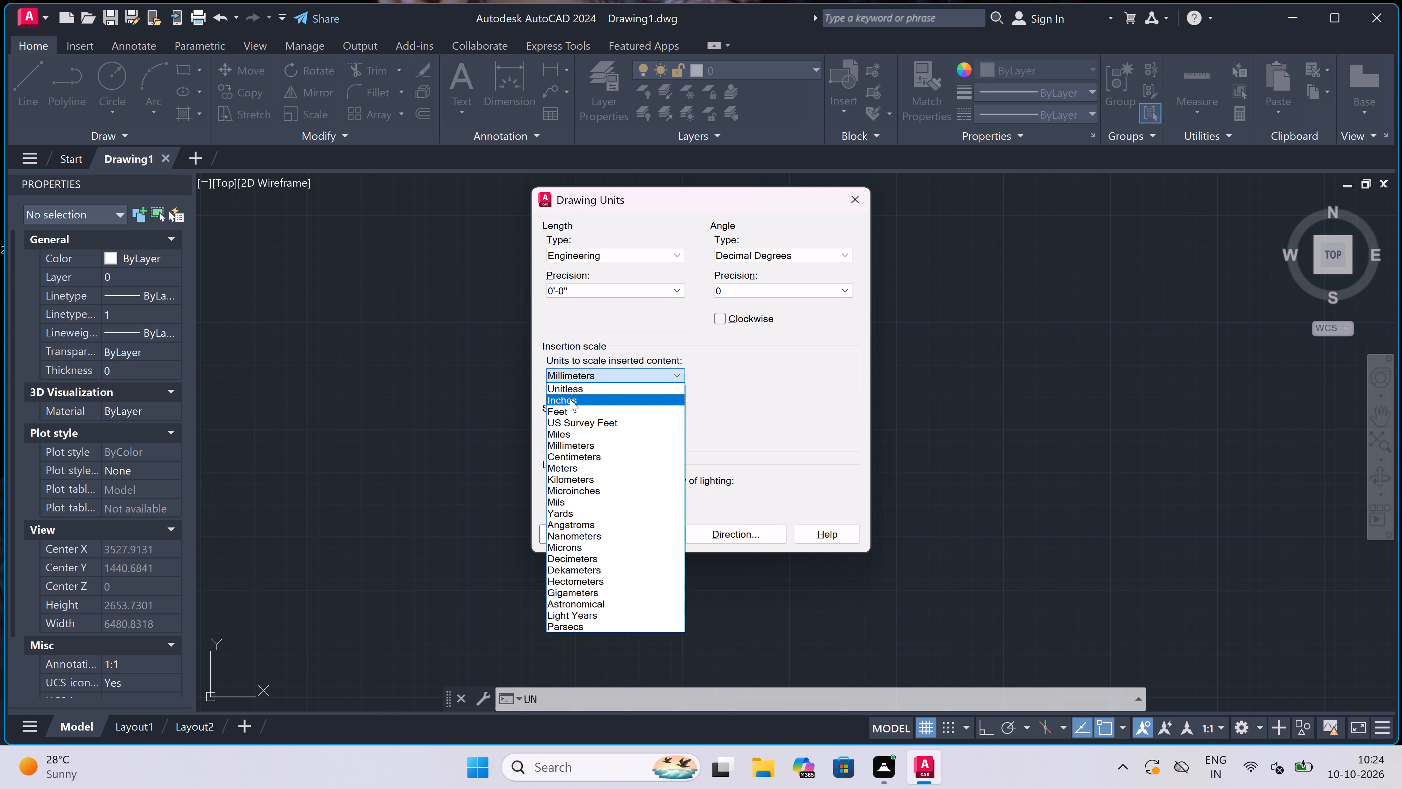
{"action": "left_click", "coordinate": [570, 399]}
{"action": "left_click", "coordinate": [573, 538]}
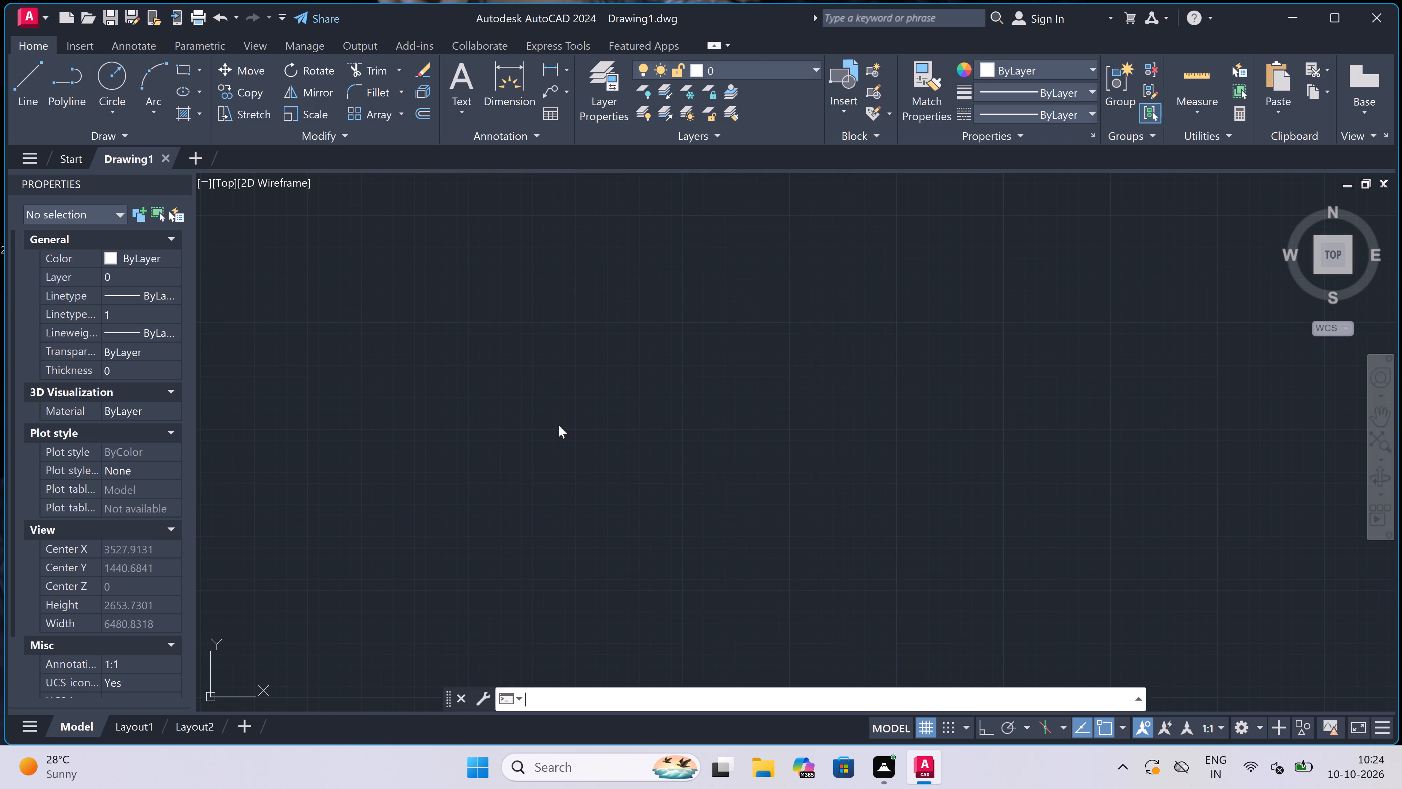
Draw one vertical and one horizontal construction line crossing at a common point, with Ortho on.
{"action": "type", "text": "xl"}
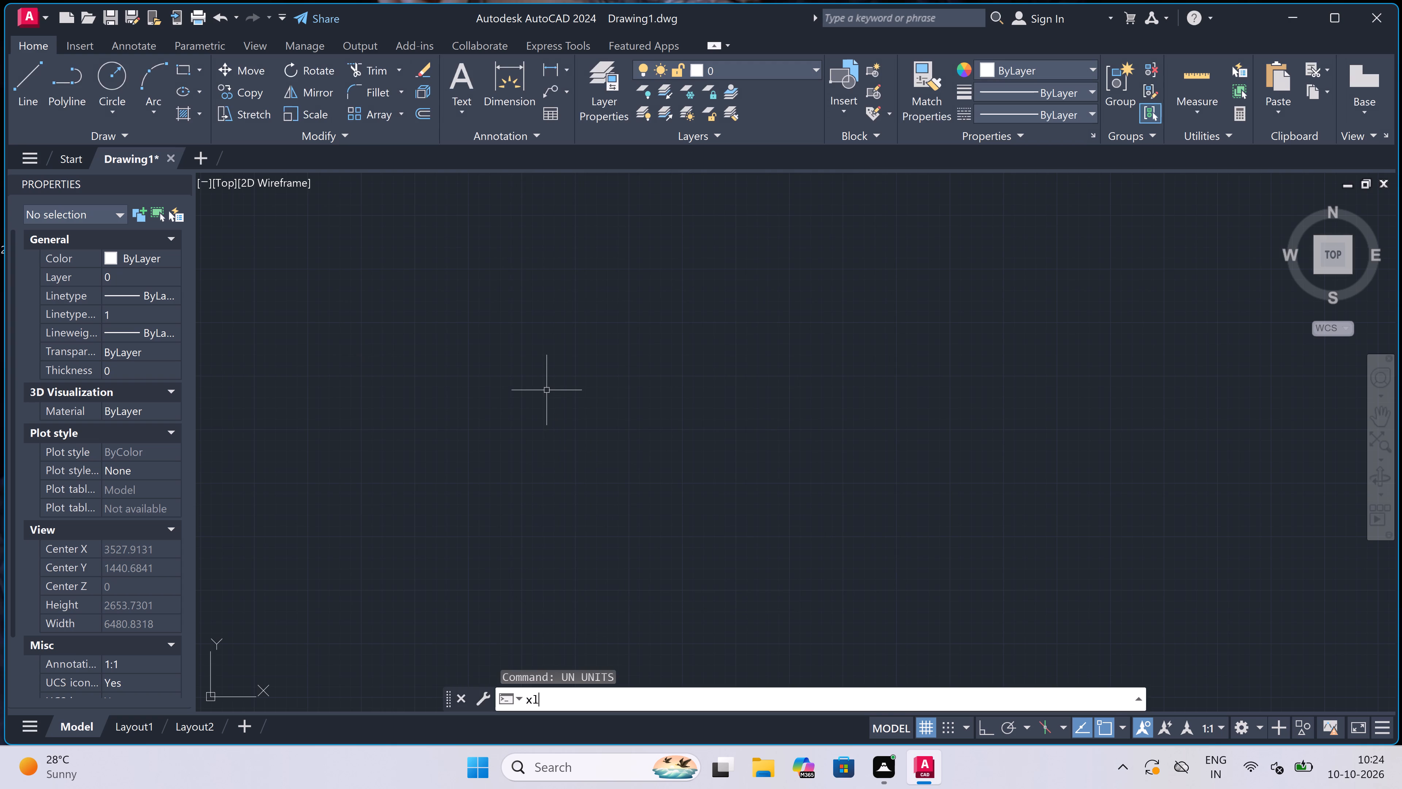
{"action": "key", "text": "space"}
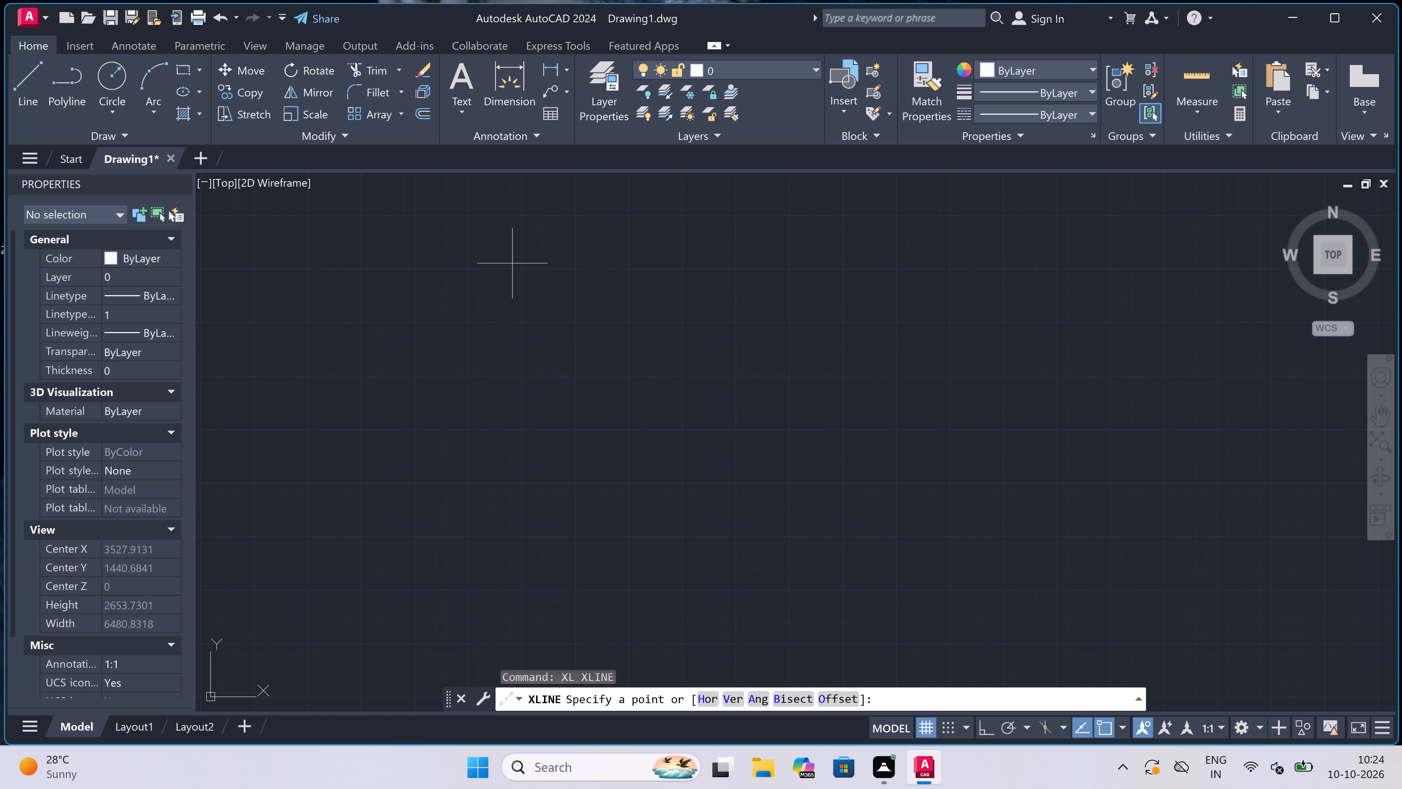
{"action": "scroll", "coordinate": [537, 272], "scroll_direction": "up", "scroll_amount": 2}
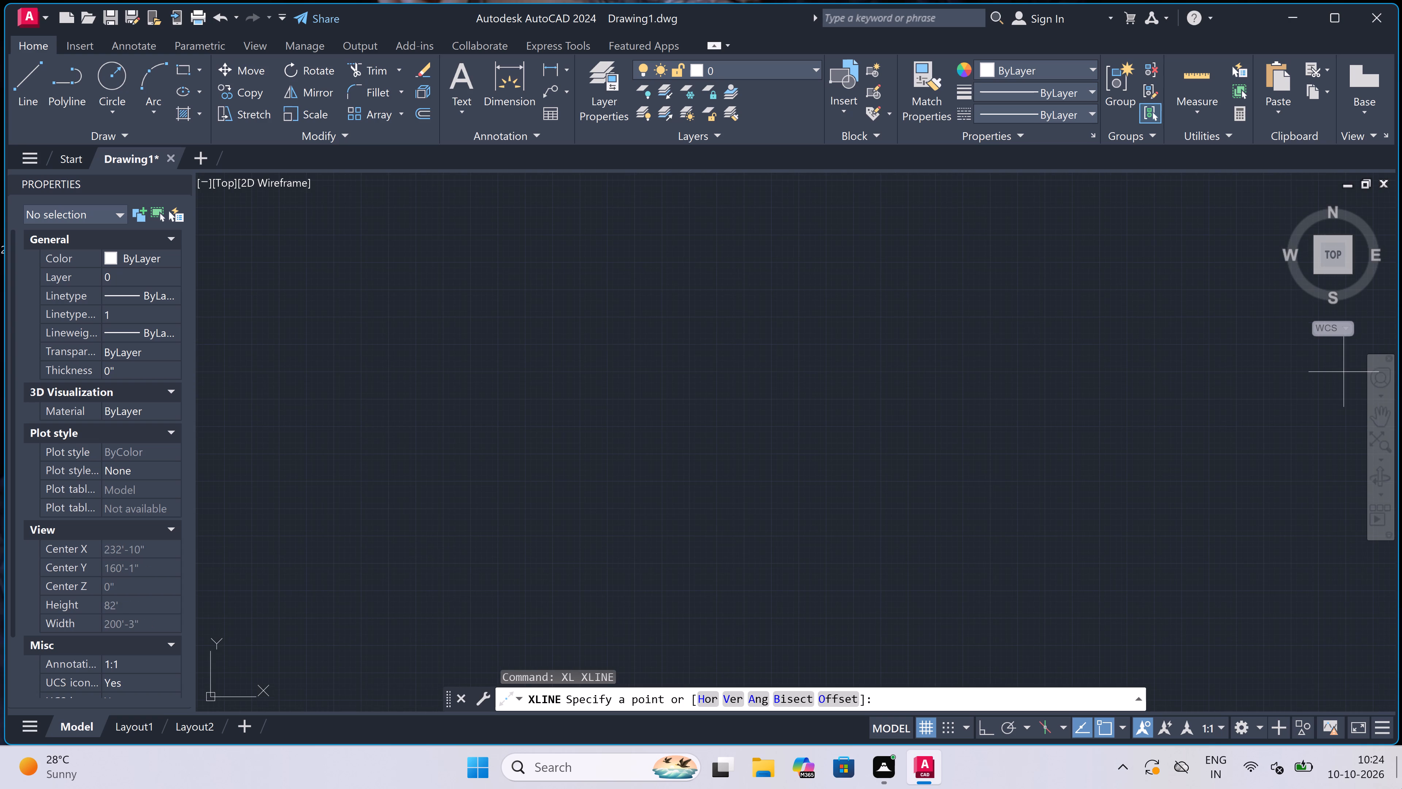
{"action": "left_click", "coordinate": [530, 236]}
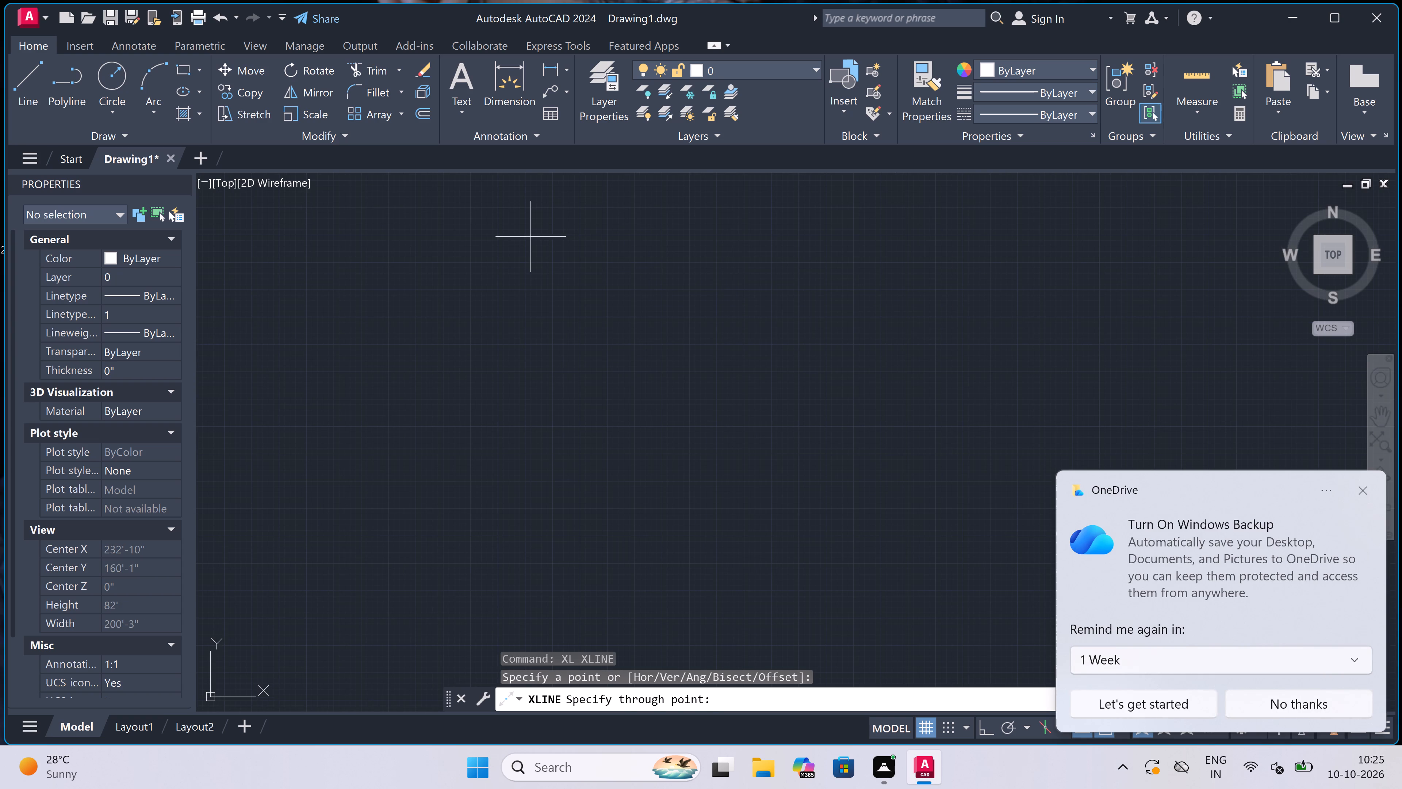
{"action": "key", "text": "F8"}
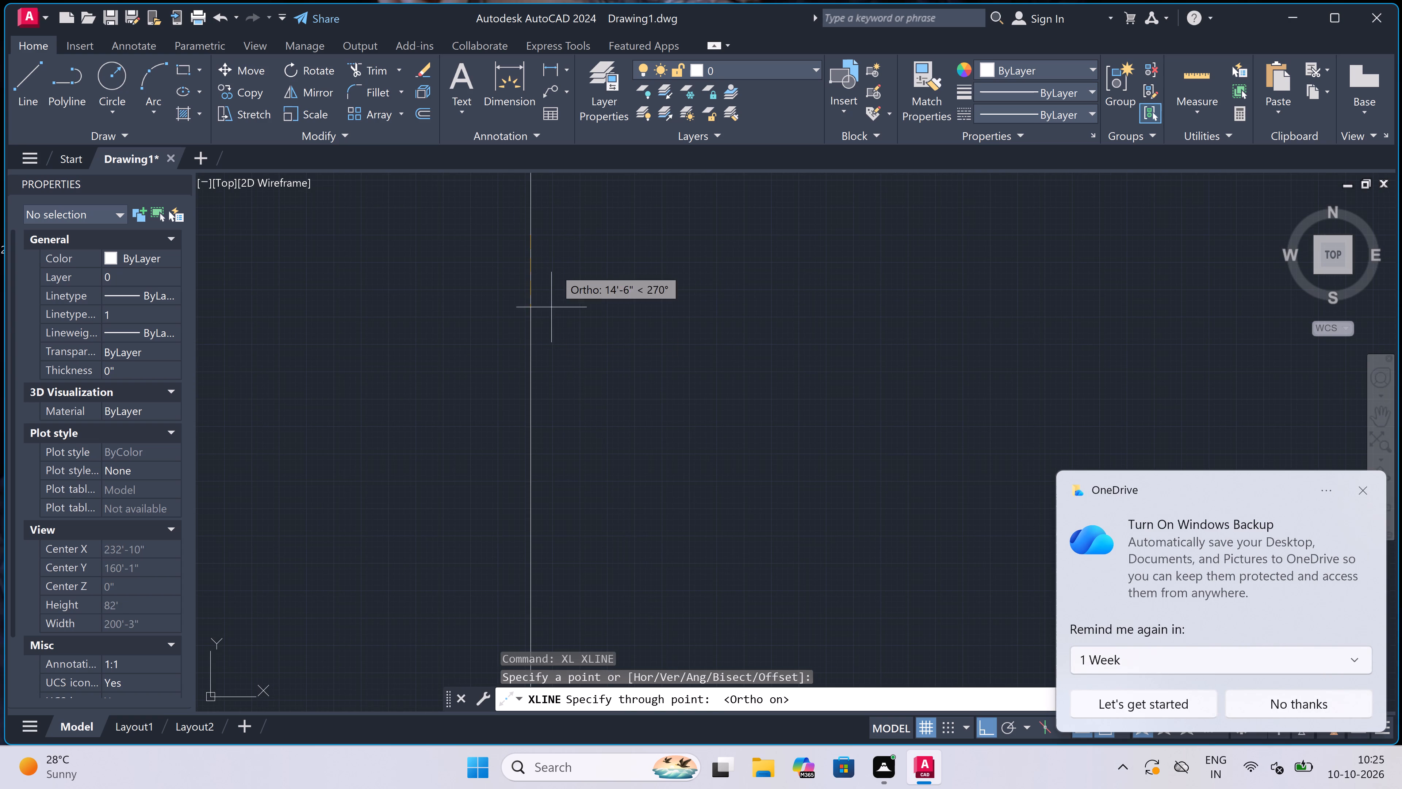
{"action": "left_click", "coordinate": [553, 267]}
{"action": "left_click", "coordinate": [378, 282]}
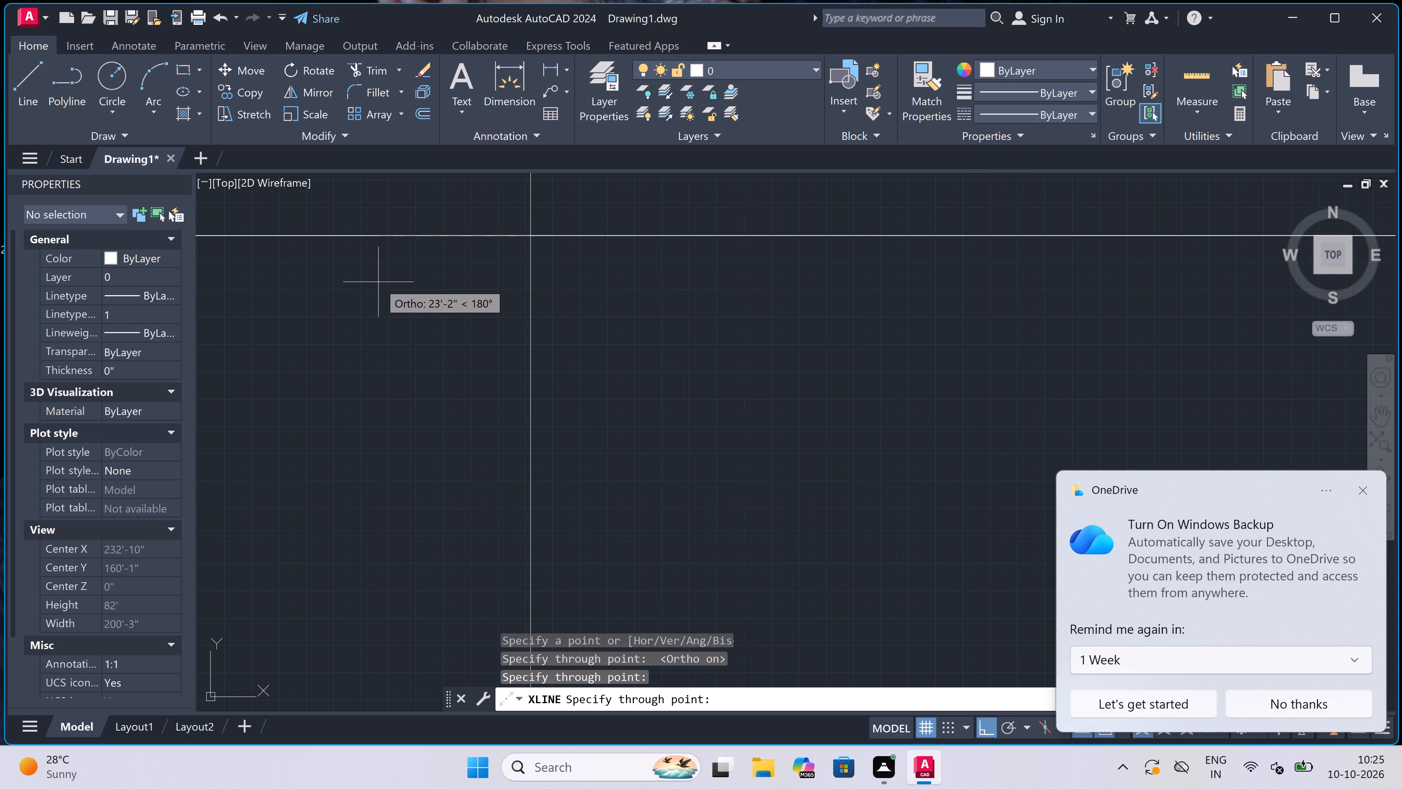
{"action": "key", "text": "Escape"}
Trim the construction lines above and to the left of their intersection to leave the plan's top-left corner.
{"action": "scroll", "coordinate": [495, 206], "scroll_direction": "up", "scroll_amount": 3}
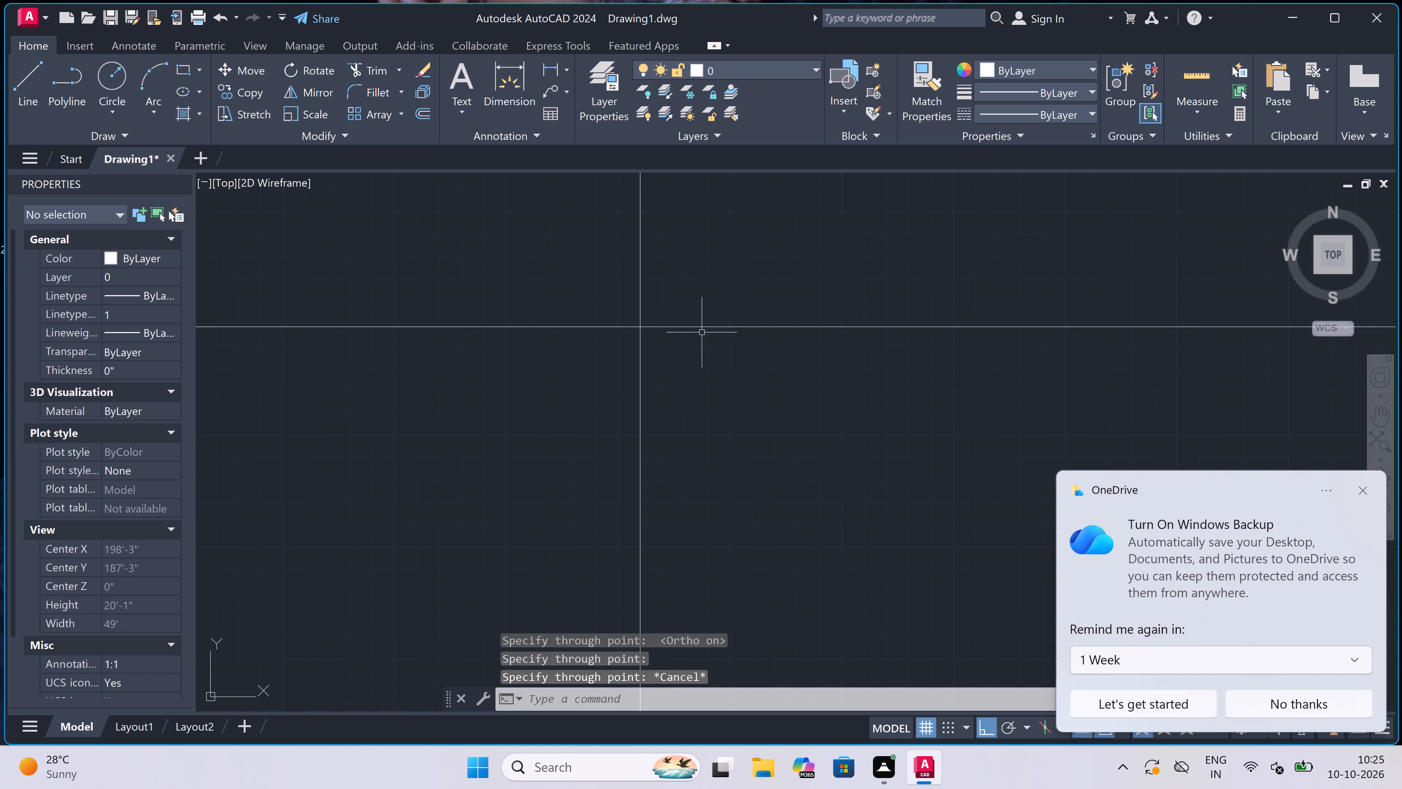
{"action": "type", "text": "tr"}
{"action": "key", "text": "space"}
{"action": "left_click", "coordinate": [682, 286]}
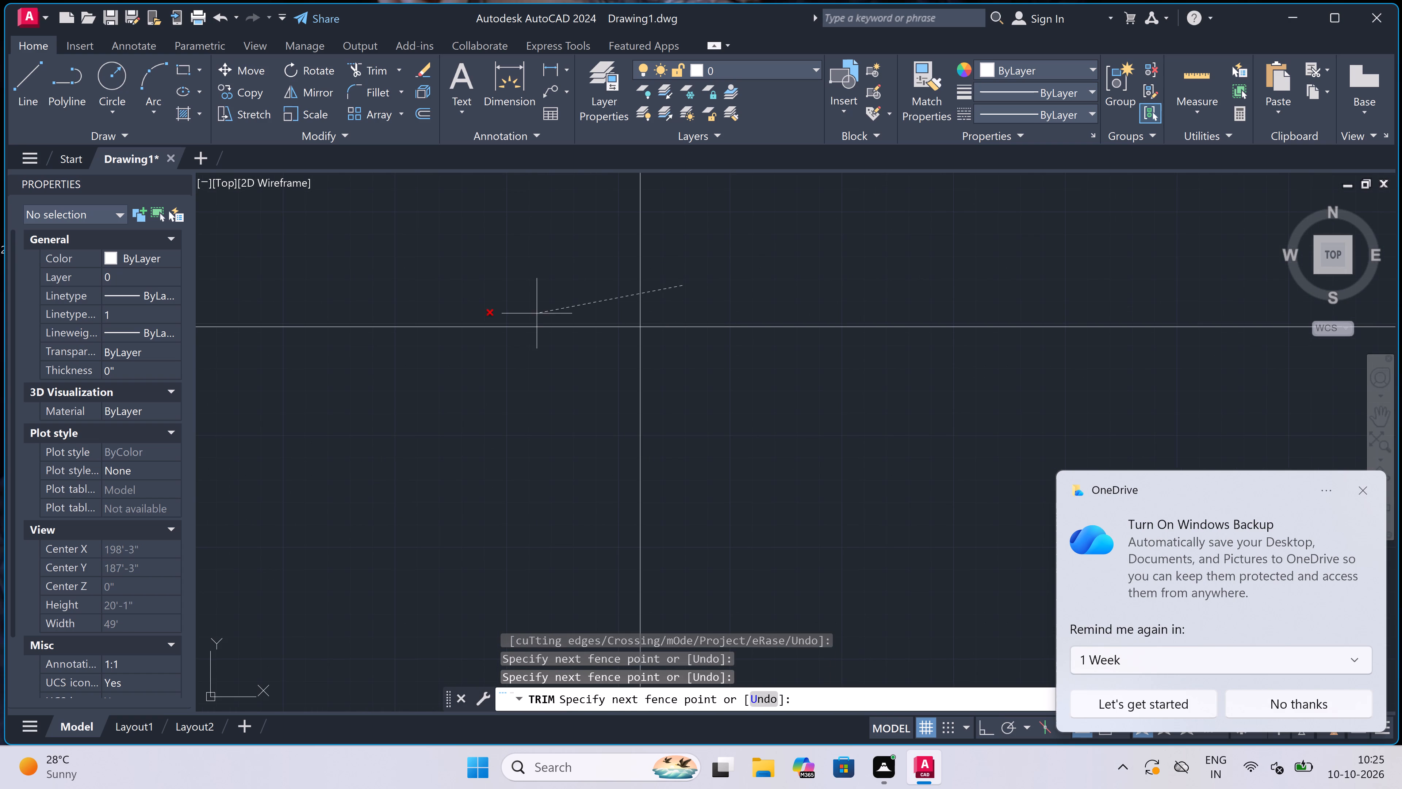
{"action": "left_click", "coordinate": [397, 334]}
{"action": "key", "text": "Escape"}
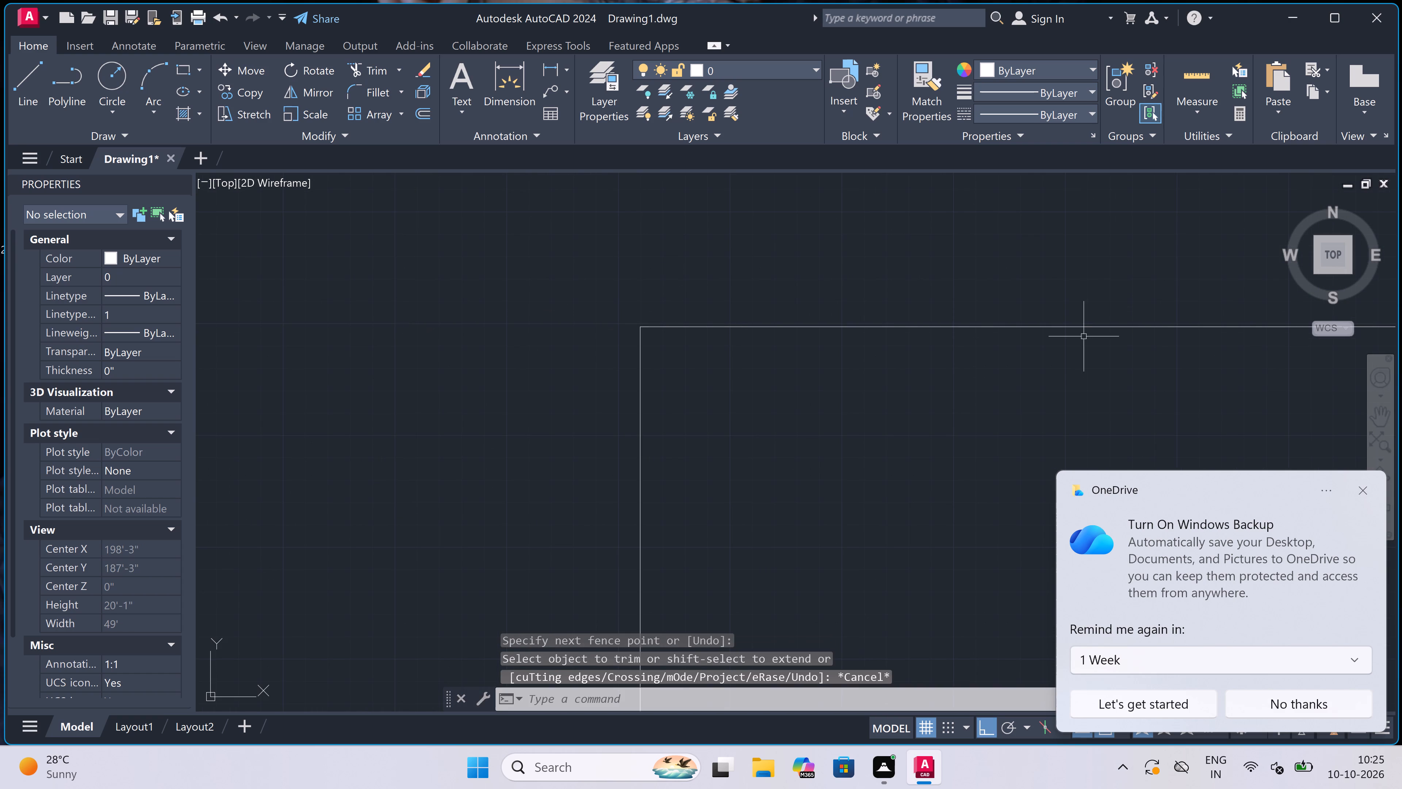
Offset the top line downward and the left line inward by 4.5" to form the outer wall thickness.
{"action": "scroll", "coordinate": [623, 392], "scroll_direction": "down", "scroll_amount": 3}
{"action": "scroll", "coordinate": [719, 362], "scroll_direction": "up", "scroll_amount": 3}
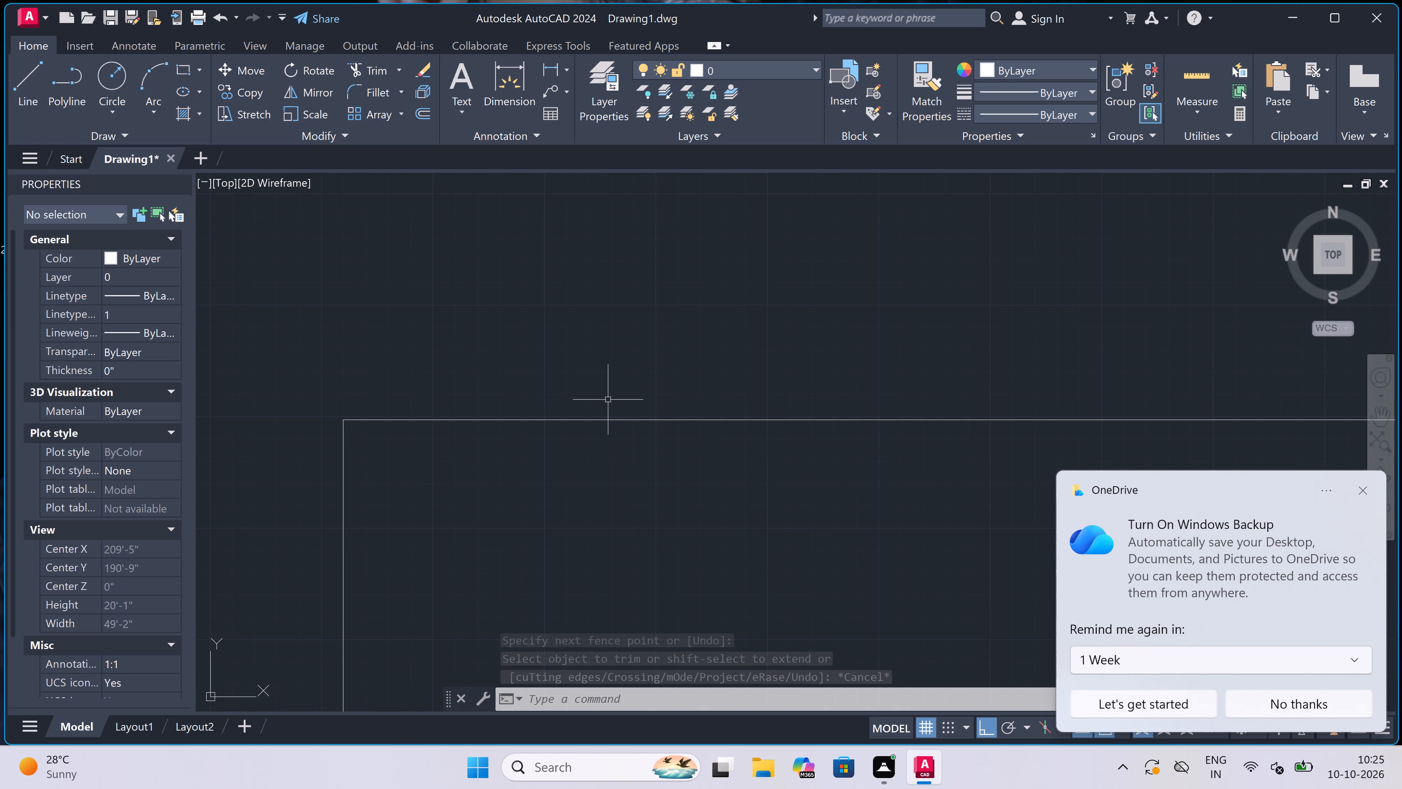
{"action": "key", "text": "o"}
{"action": "key", "text": "space"}
{"action": "left_click", "coordinate": [606, 417]}
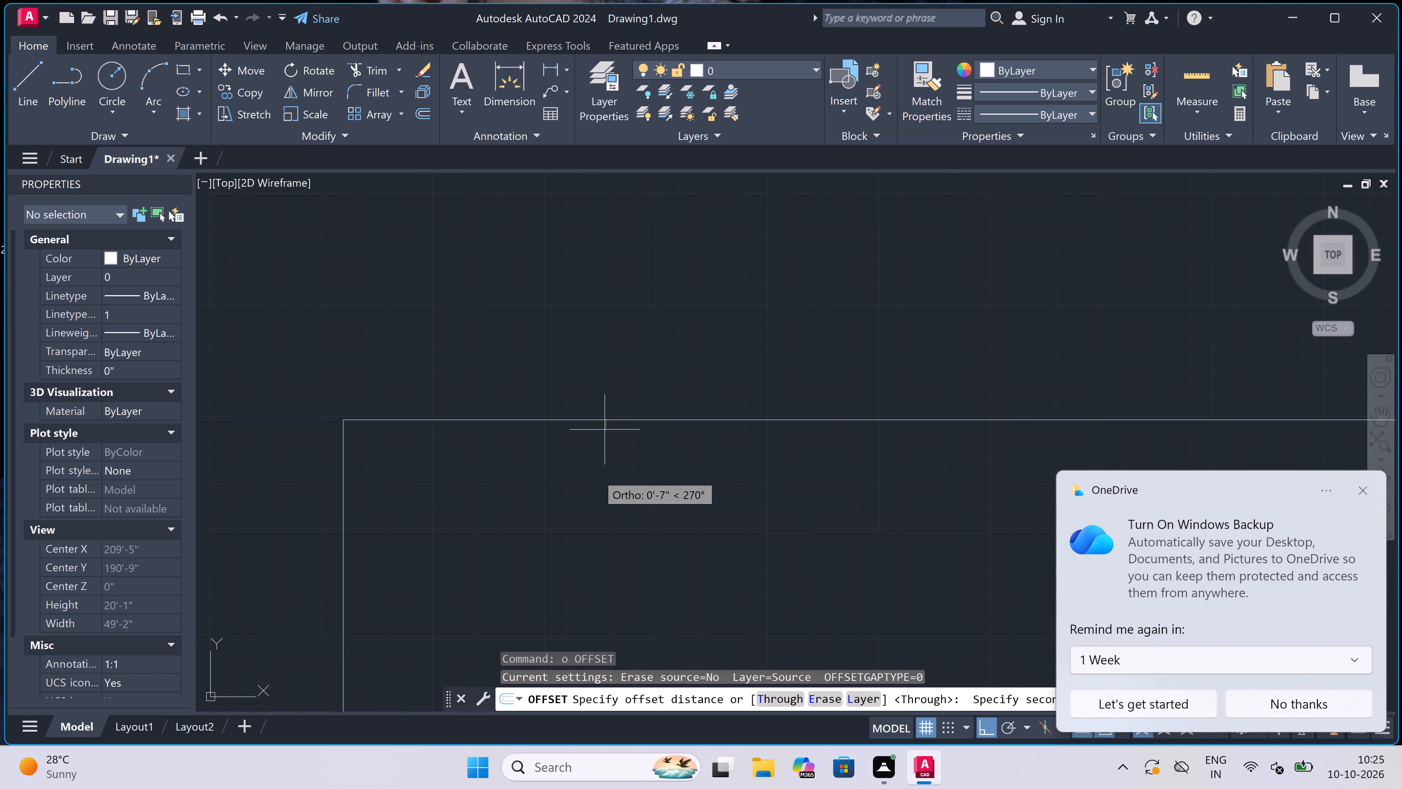
{"action": "scroll", "coordinate": [596, 473], "scroll_direction": "up", "scroll_amount": 1}
{"action": "scroll", "coordinate": [597, 472], "scroll_direction": "down", "scroll_amount": 2}
{"action": "scroll", "coordinate": [597, 472], "scroll_direction": "up", "scroll_amount": 1}
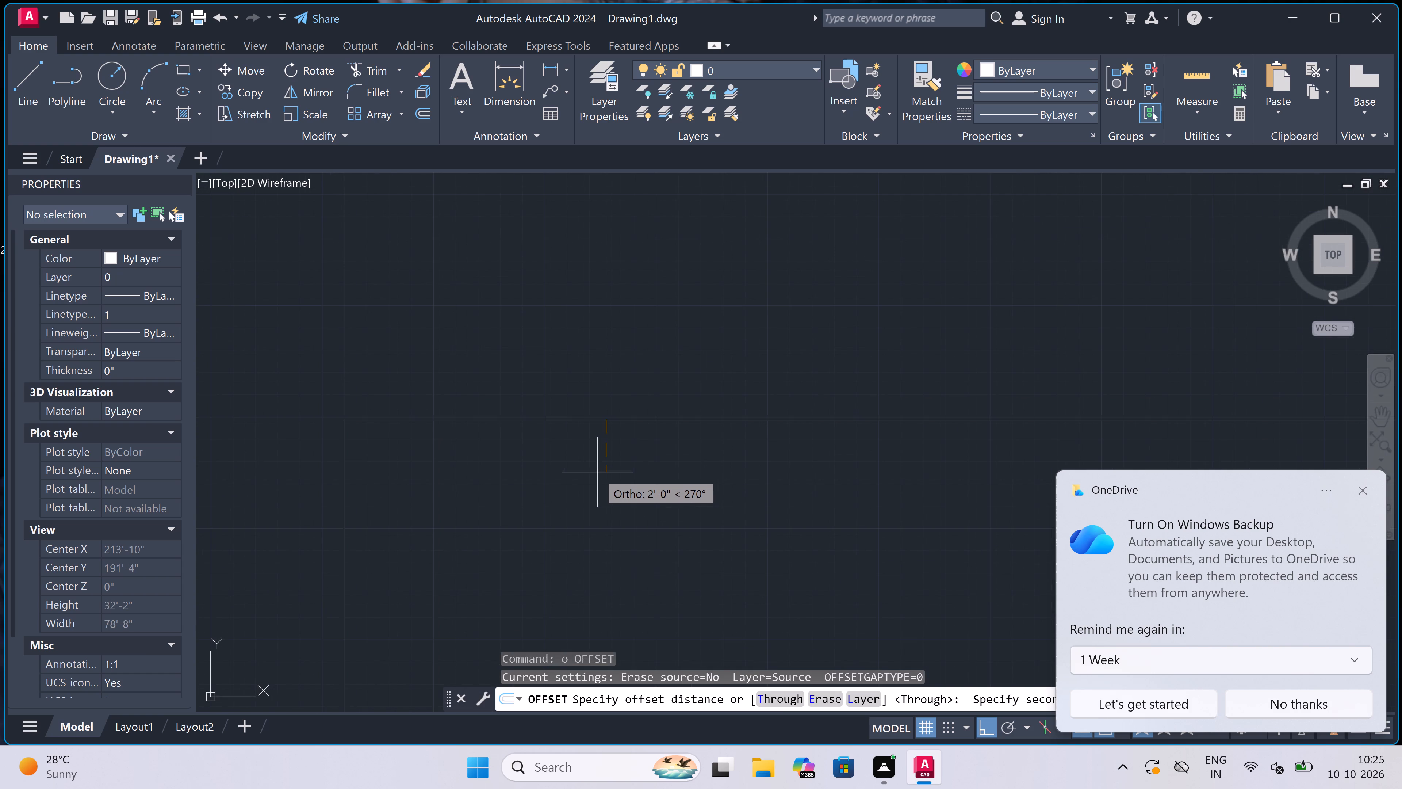
{"action": "type", "text": "4.5\""}
{"action": "key", "text": "space"}
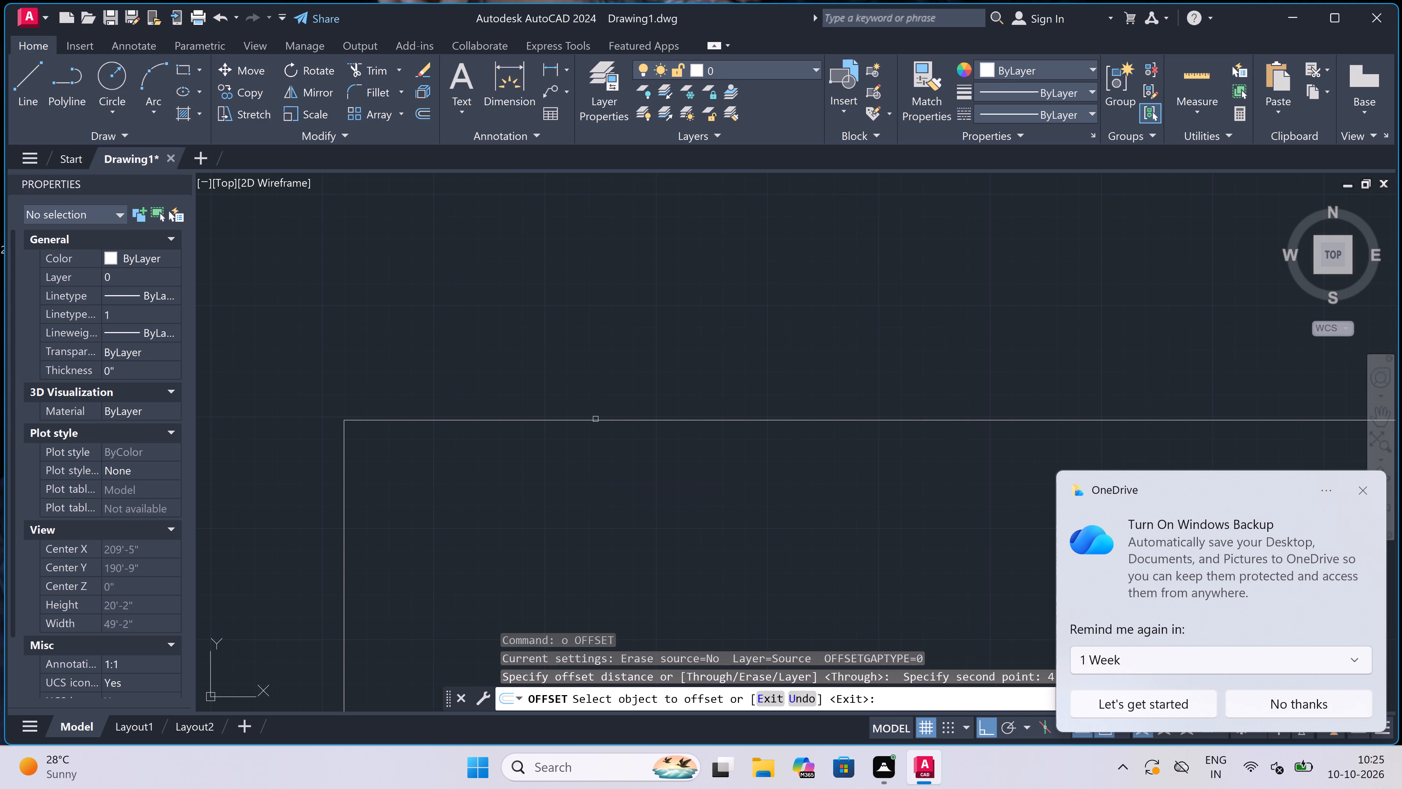
{"action": "left_click", "coordinate": [595, 419]}
{"action": "left_click", "coordinate": [585, 441]}
{"action": "scroll", "coordinate": [343, 446], "scroll_direction": "up", "scroll_amount": 2}
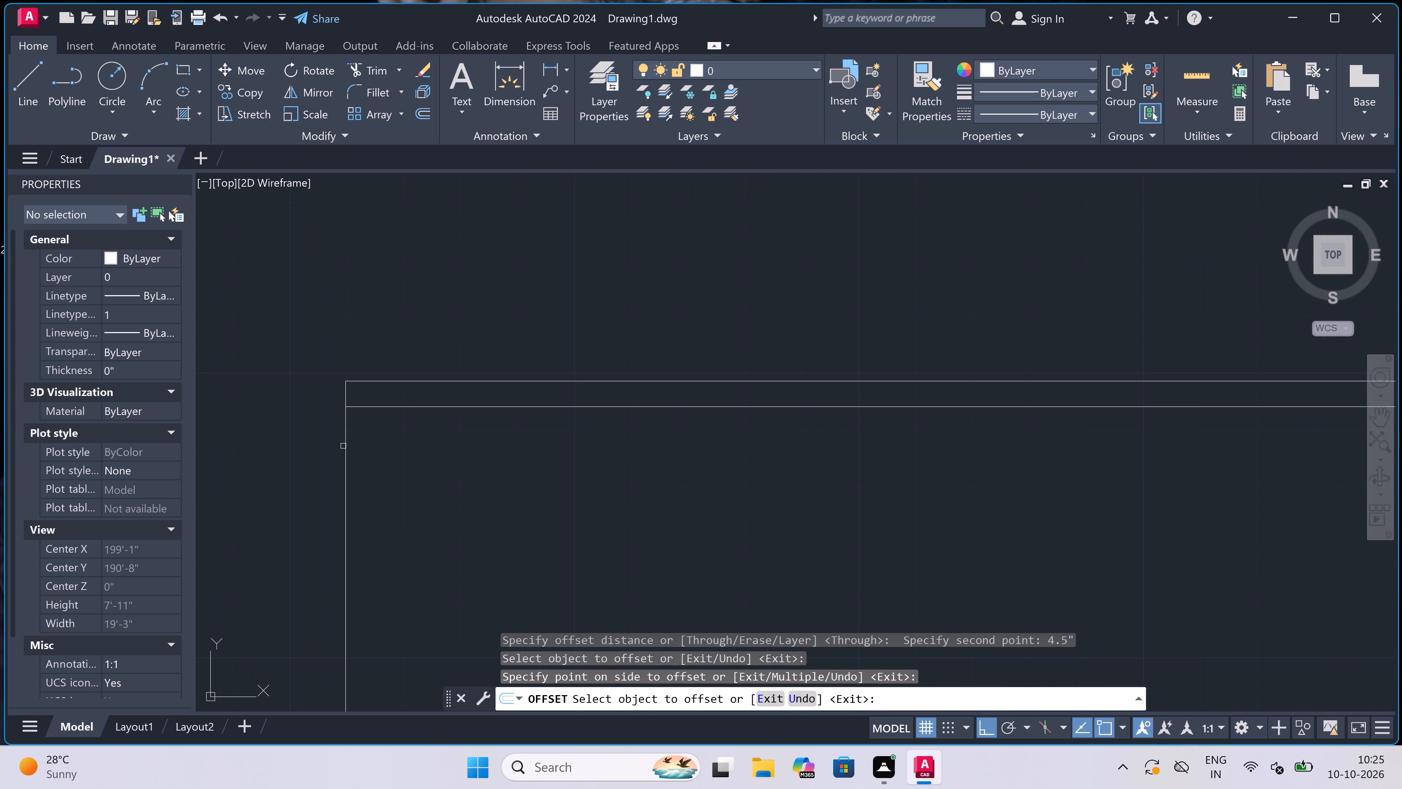
{"action": "left_click", "coordinate": [343, 446]}
{"action": "left_click", "coordinate": [510, 461]}
{"action": "key", "text": "Escape"}
Offset the inner line of the top wall 11' downward to mark the first room's depth.
{"action": "key", "text": "space"}
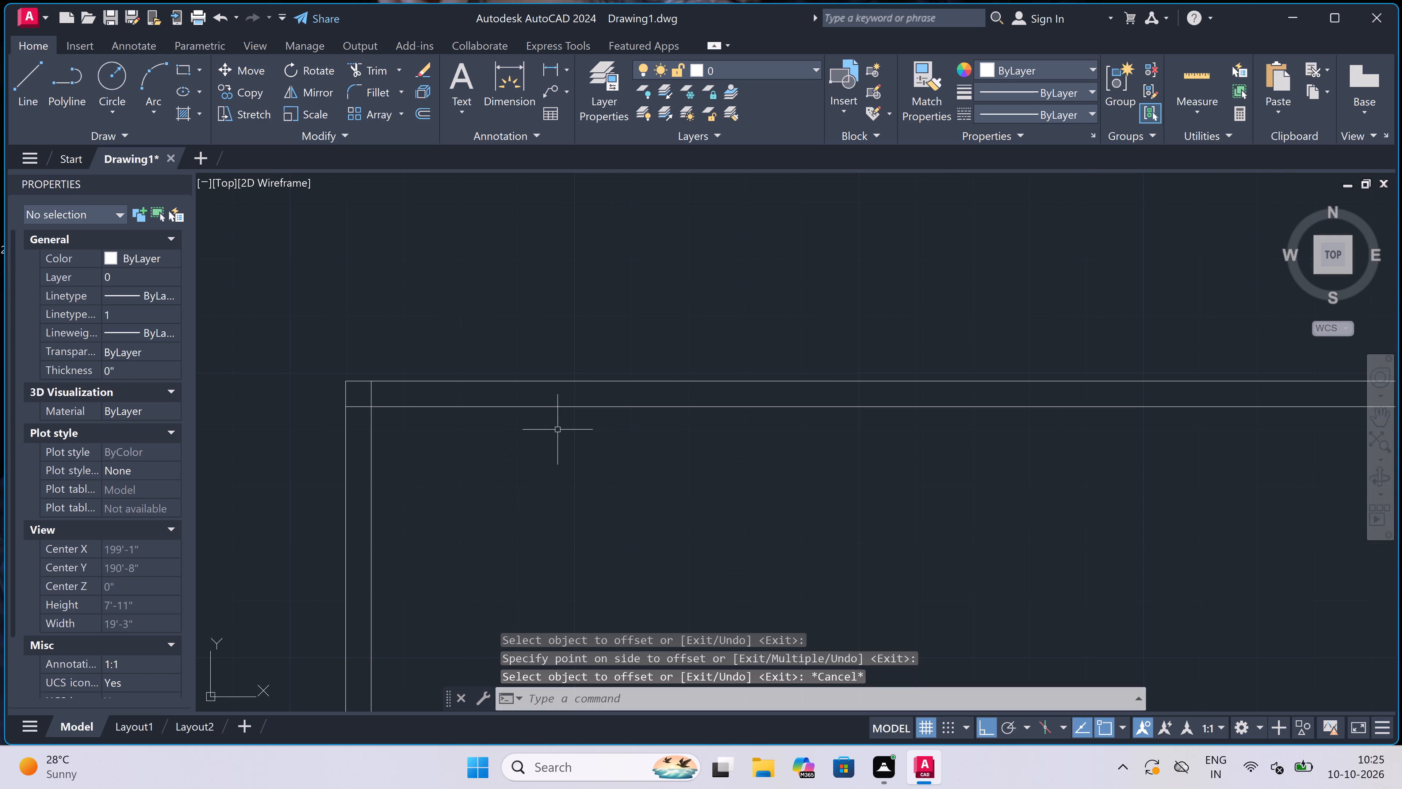
{"action": "left_click", "coordinate": [604, 410]}
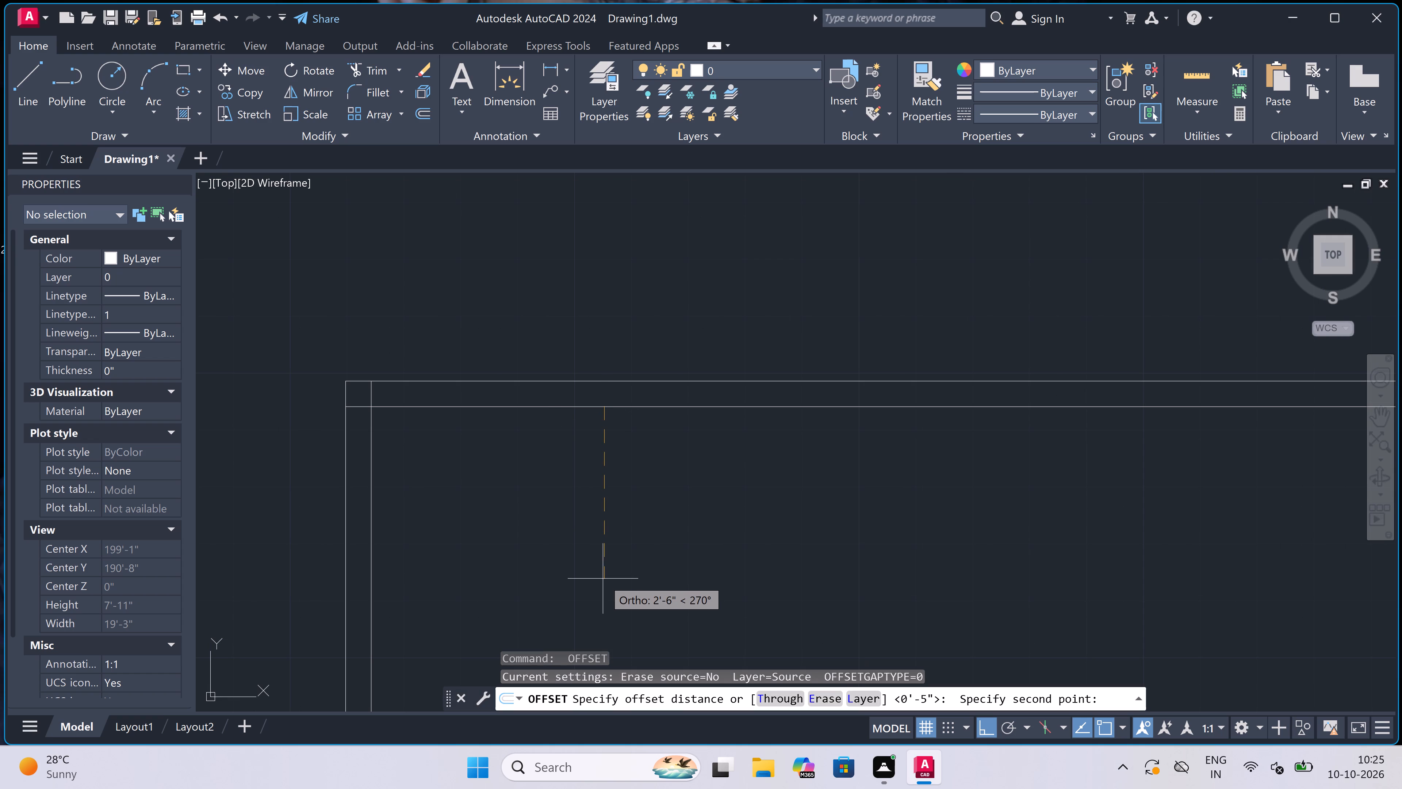
{"action": "key", "text": "1"}
{"action": "type", "text": "1'"}
{"action": "key", "text": "space"}
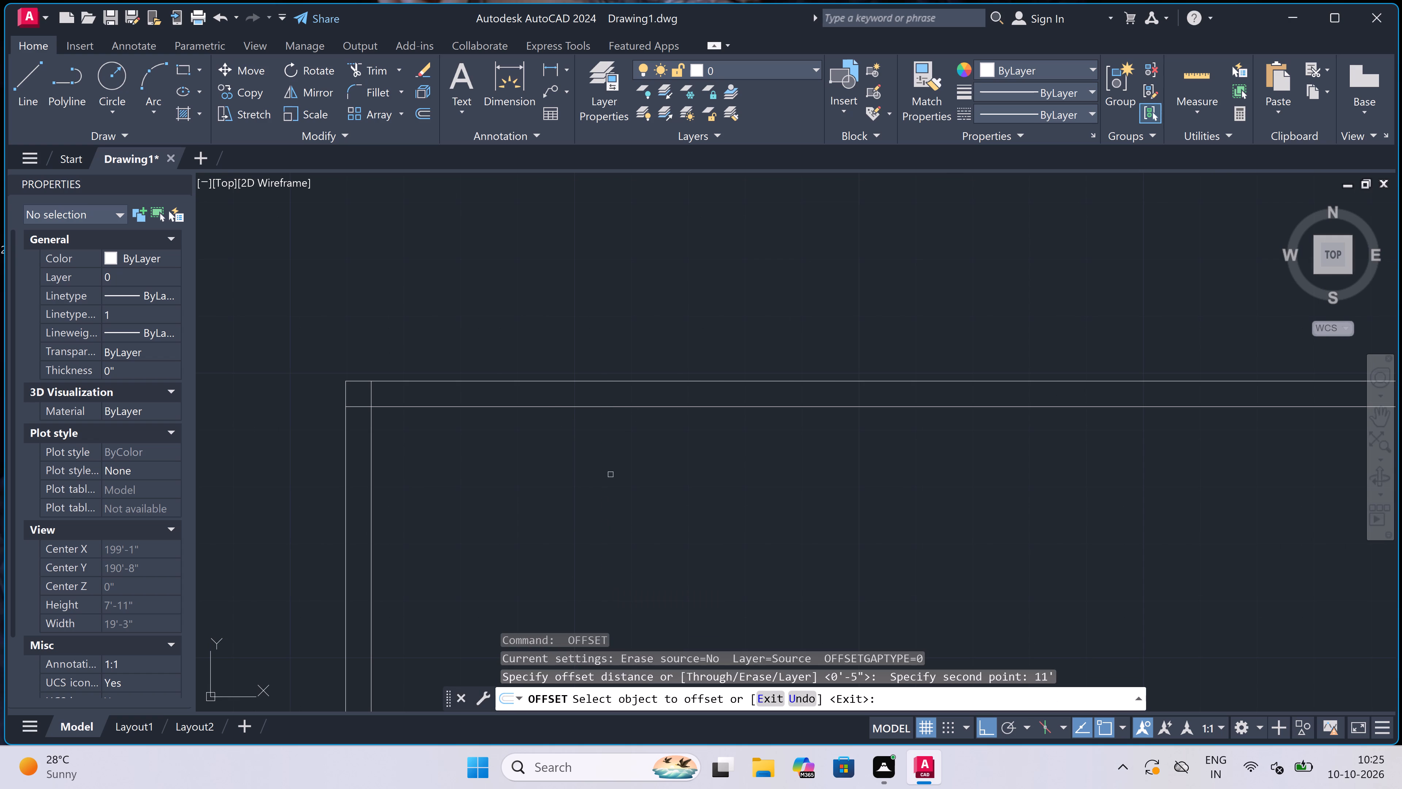
{"action": "left_click", "coordinate": [622, 407]}
{"action": "left_click", "coordinate": [611, 525]}
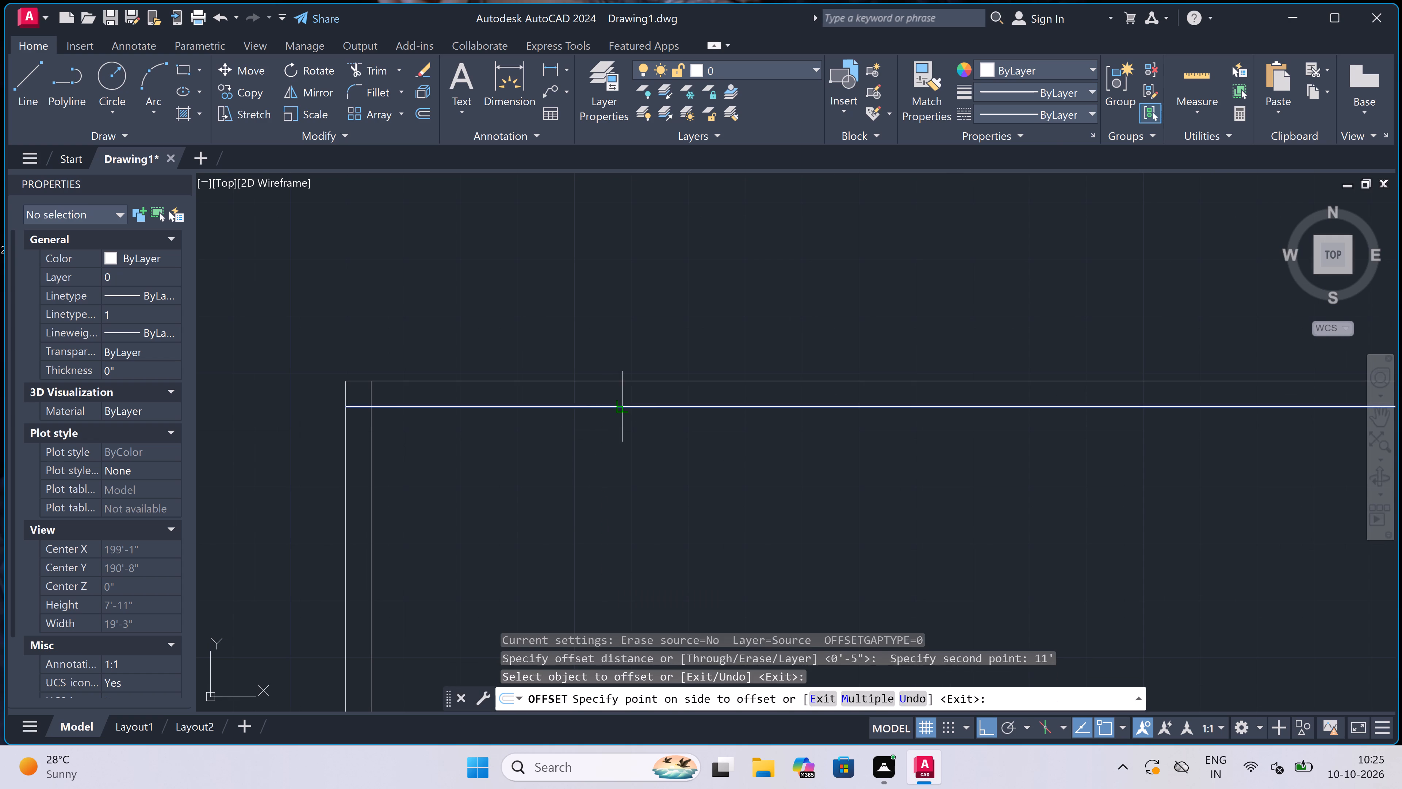
{"action": "scroll", "coordinate": [621, 476], "scroll_direction": "down", "scroll_amount": 5}
{"action": "key", "text": "Escape"}
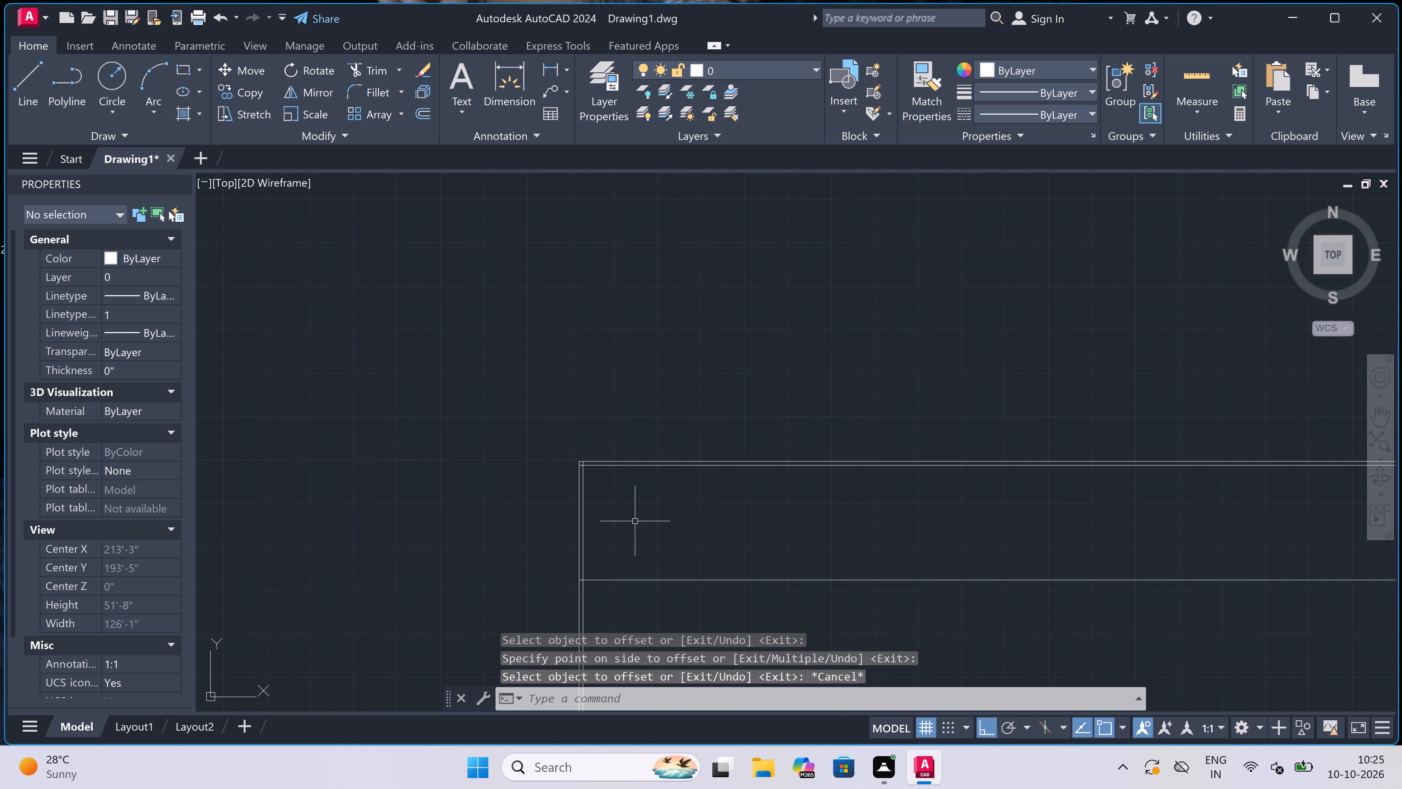
Offset the horizontal line below the first room 4.5" downward to form the partition wall thickness.
{"action": "scroll", "coordinate": [640, 507], "scroll_direction": "down", "scroll_amount": 3}
{"action": "scroll", "coordinate": [639, 537], "scroll_direction": "up", "scroll_amount": 3}
{"action": "scroll", "coordinate": [664, 495], "scroll_direction": "up", "scroll_amount": 2}
{"action": "key", "text": "space"}
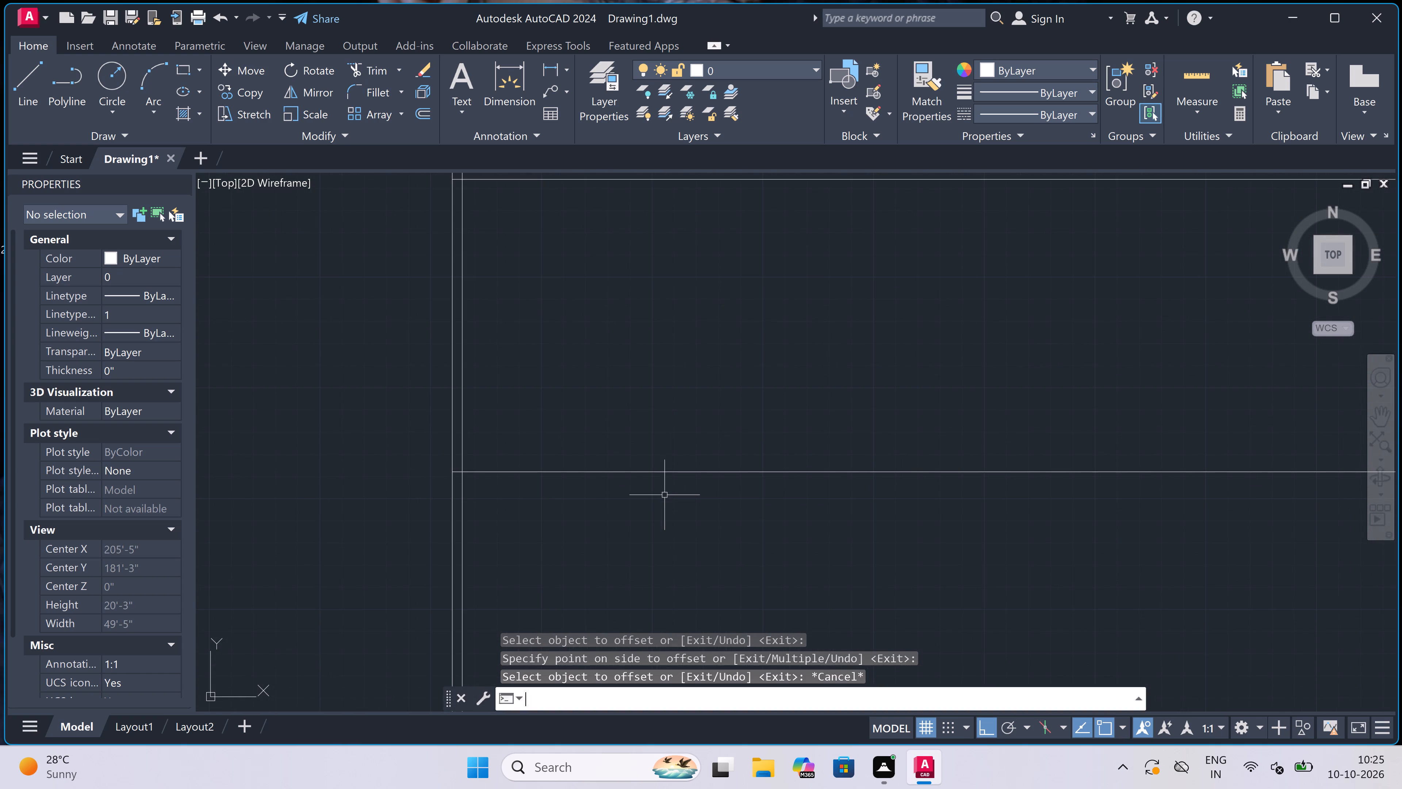
{"action": "left_click", "coordinate": [670, 473]}
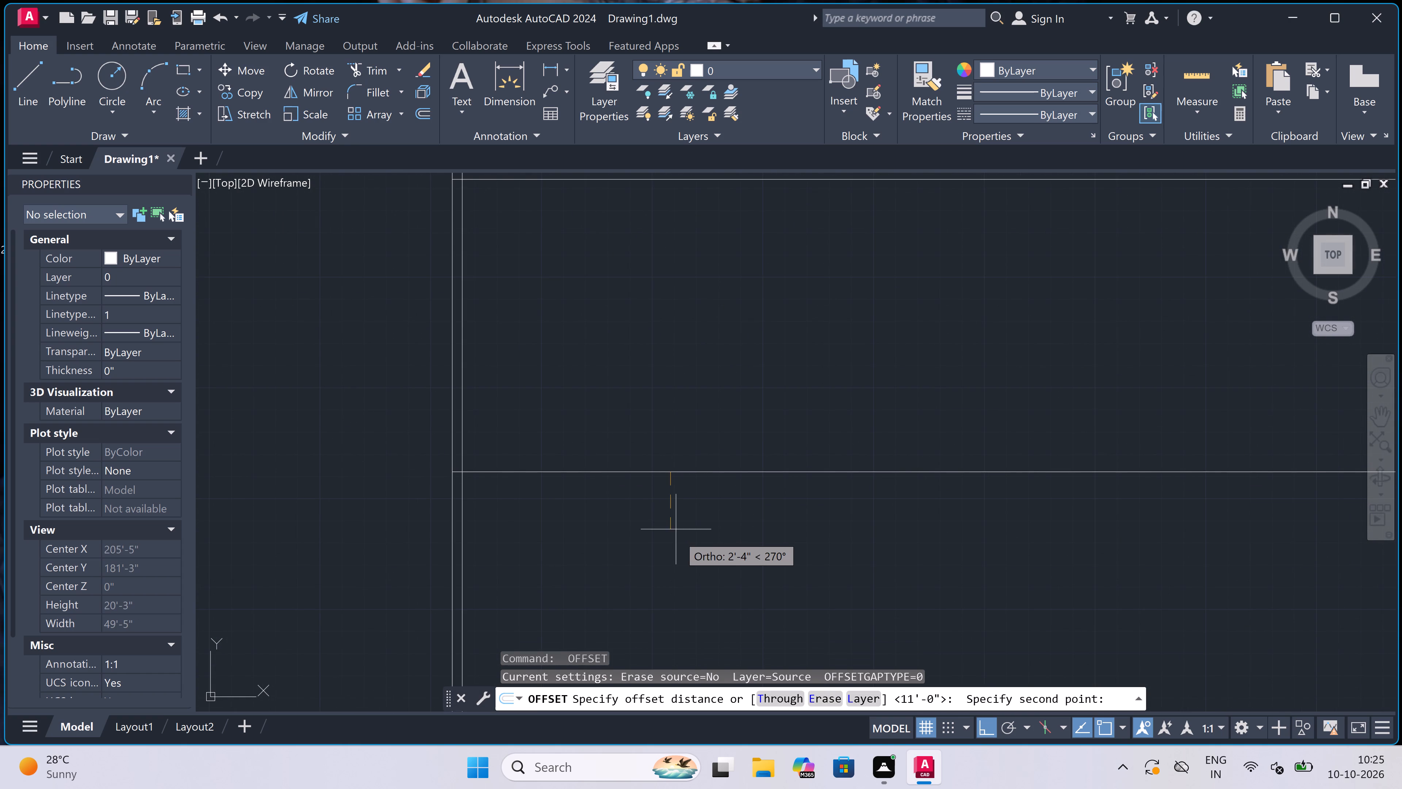
{"action": "key", "text": "4"}
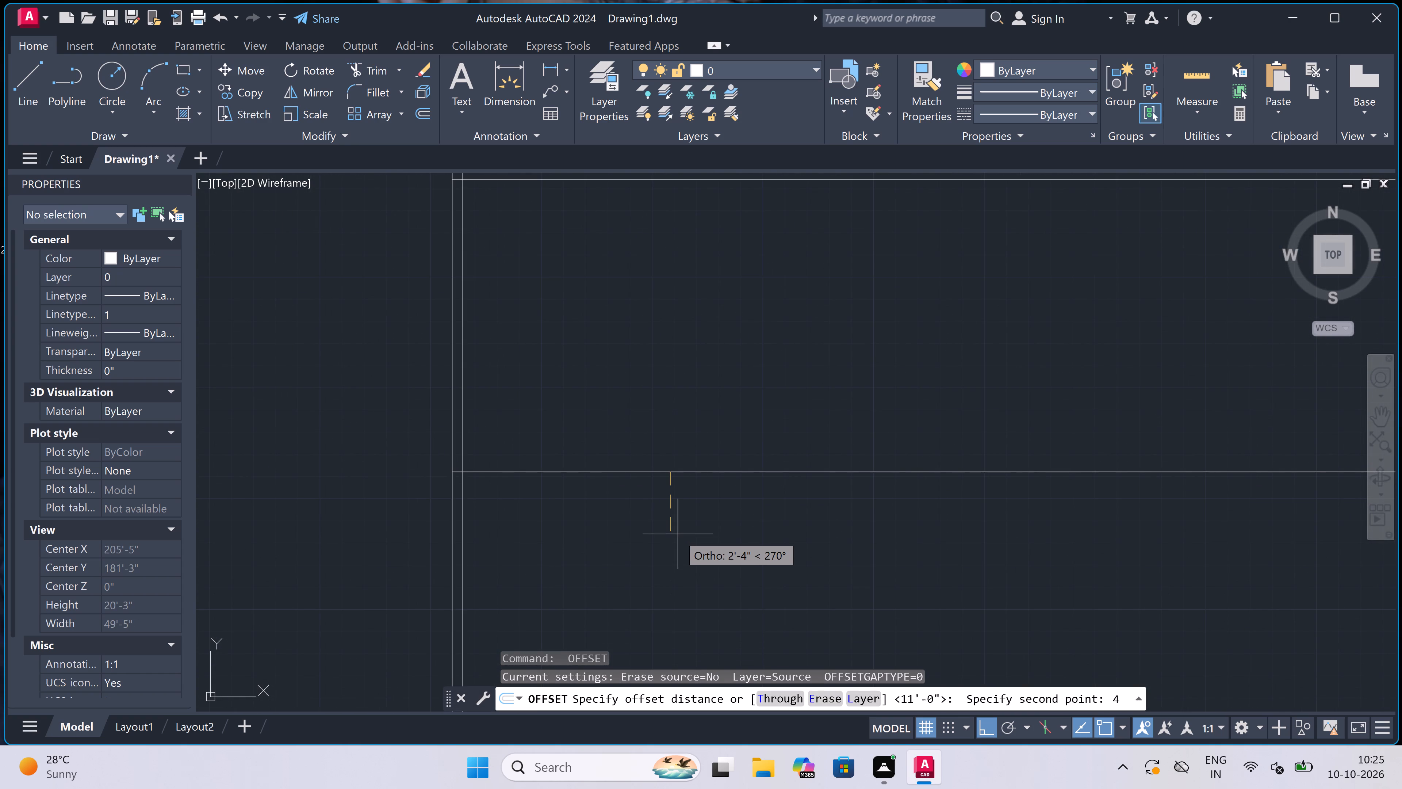
{"action": "key", "text": "period"}
{"action": "key", "text": "5"}
{"action": "key", "text": "shift+quotedbl"}
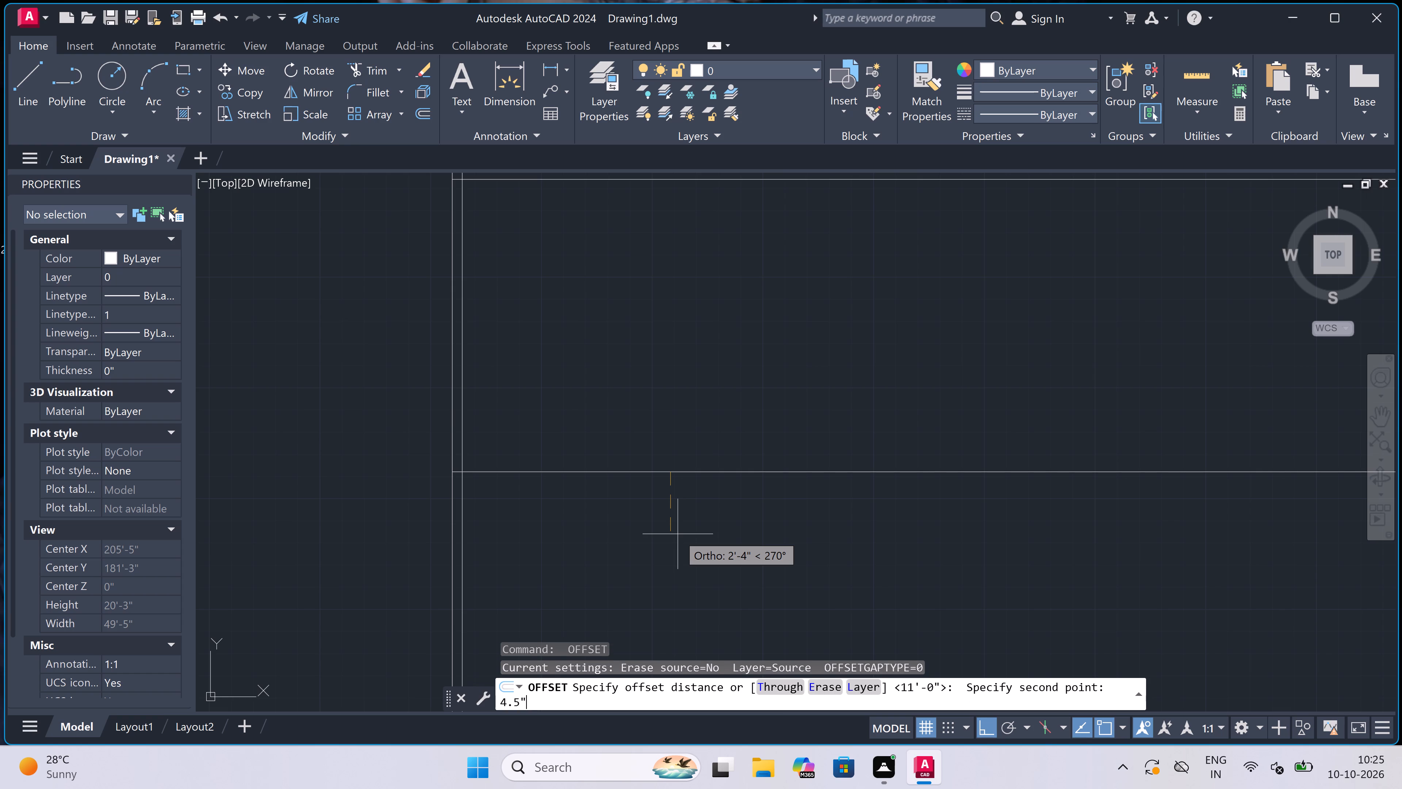
{"action": "key", "text": "space"}
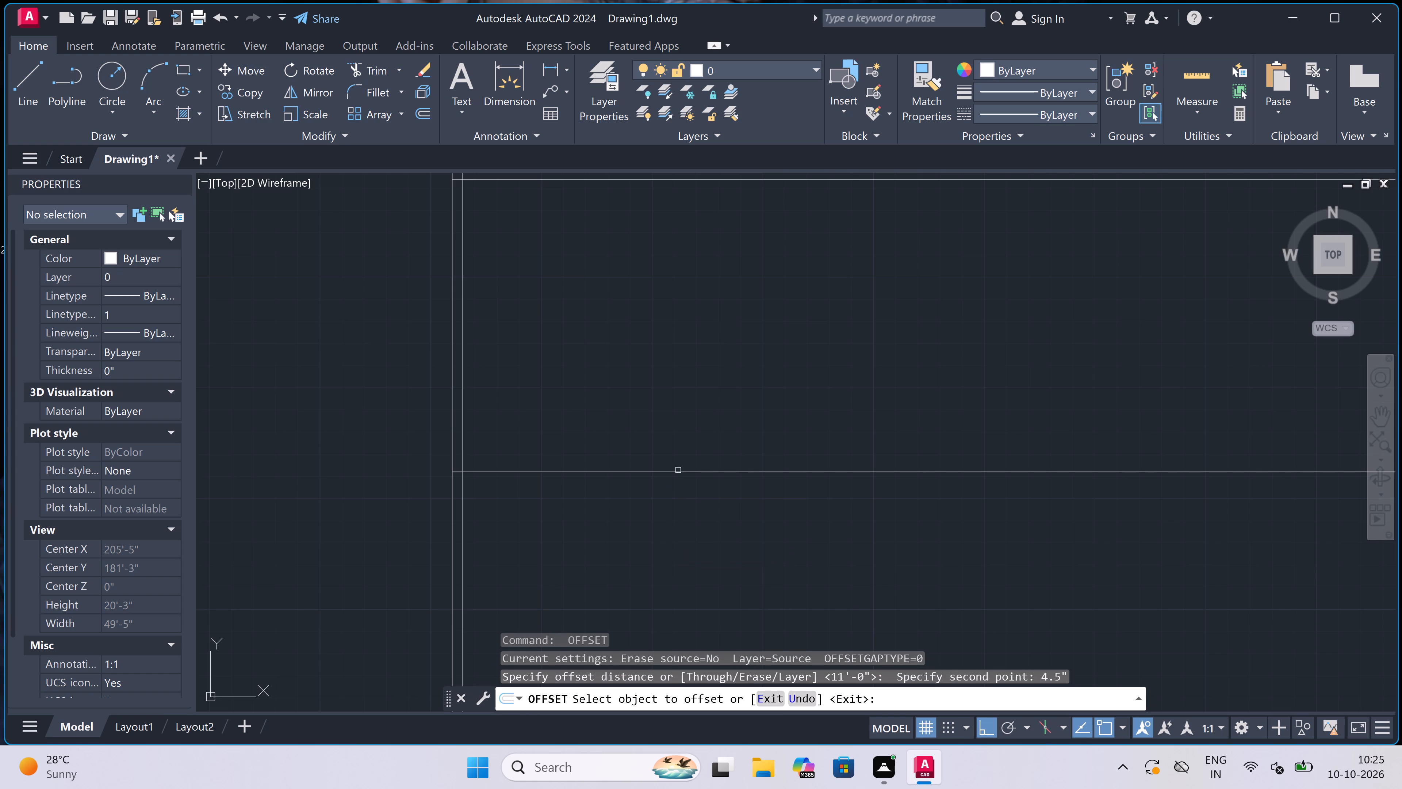
{"action": "left_click", "coordinate": [675, 472]}
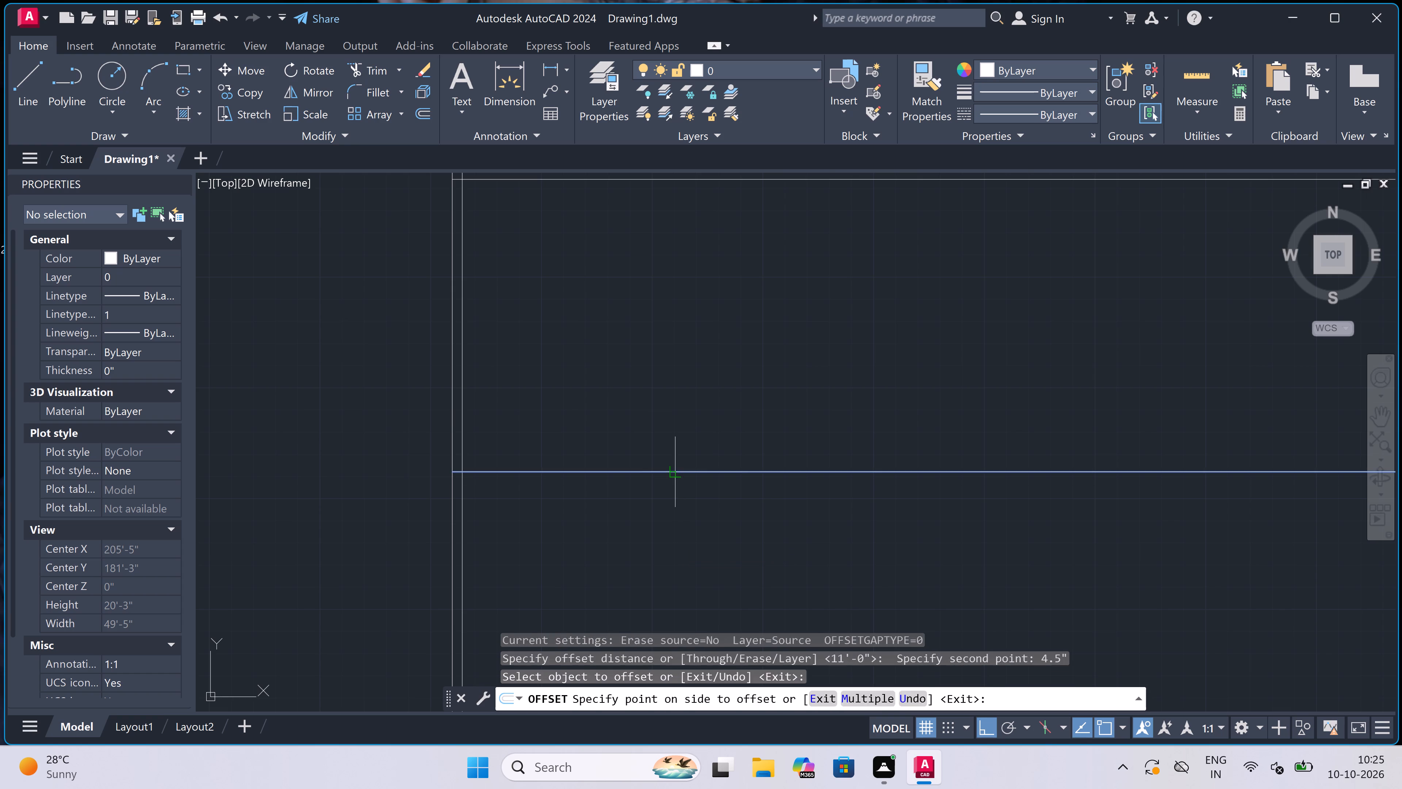
{"action": "left_click", "coordinate": [652, 578]}
{"action": "key", "text": "Escape"}
Offset the lower line of the partition below the first room 3'6" downward.
{"action": "key", "text": "space"}
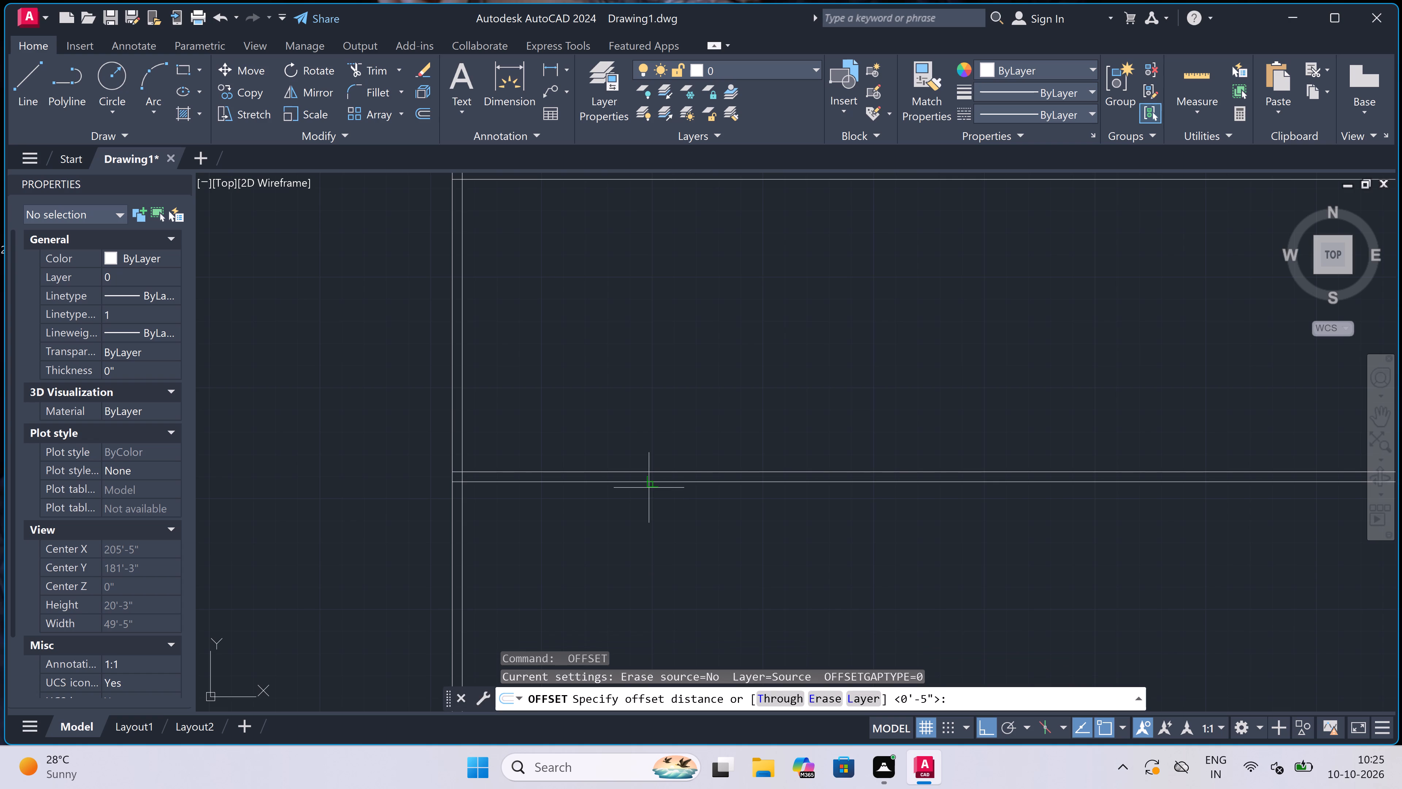
{"action": "left_click", "coordinate": [649, 488]}
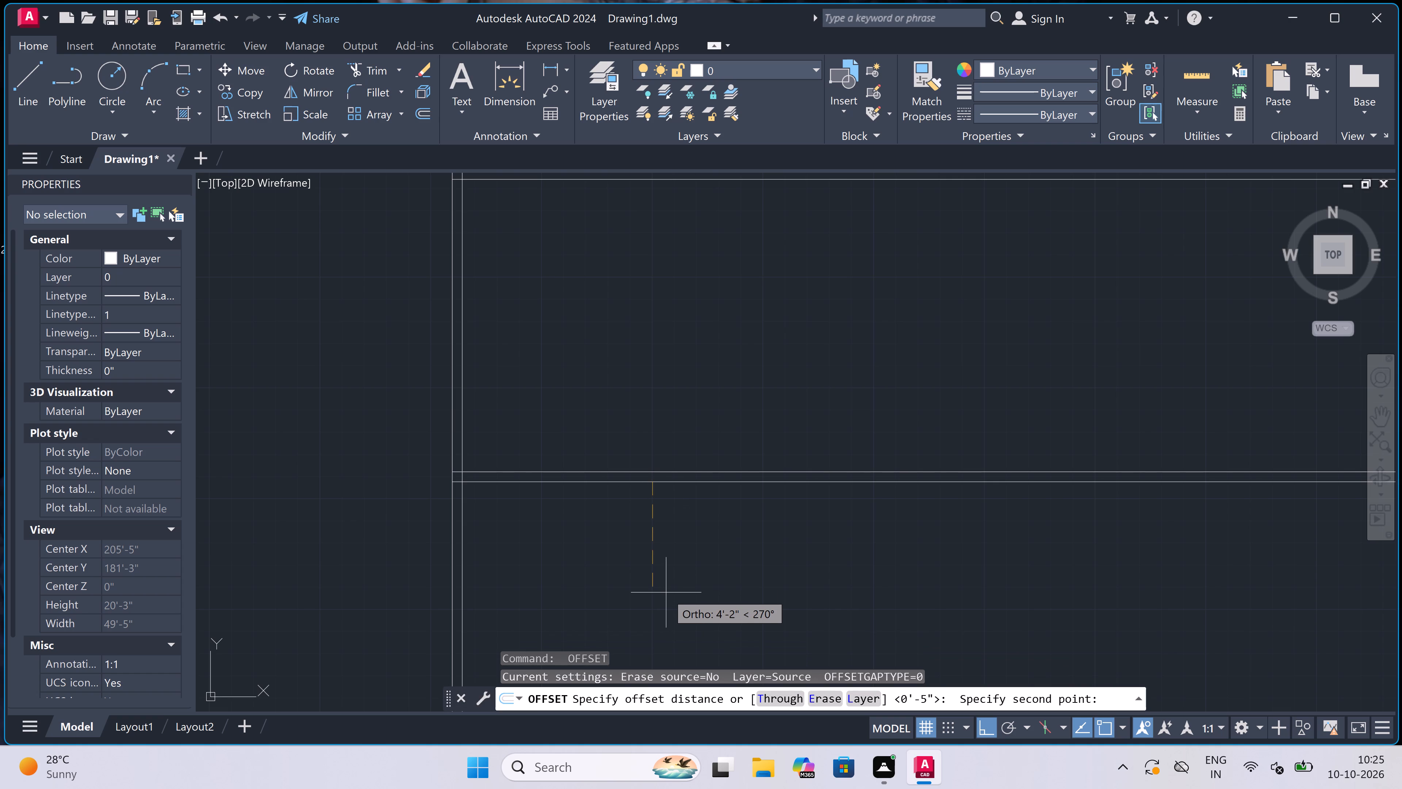
{"action": "key", "text": "3"}
{"action": "key", "text": "apostrophe"}
{"action": "key", "text": "6"}
{"action": "key", "text": "shift+quotedbl"}
{"action": "key", "text": "space"}
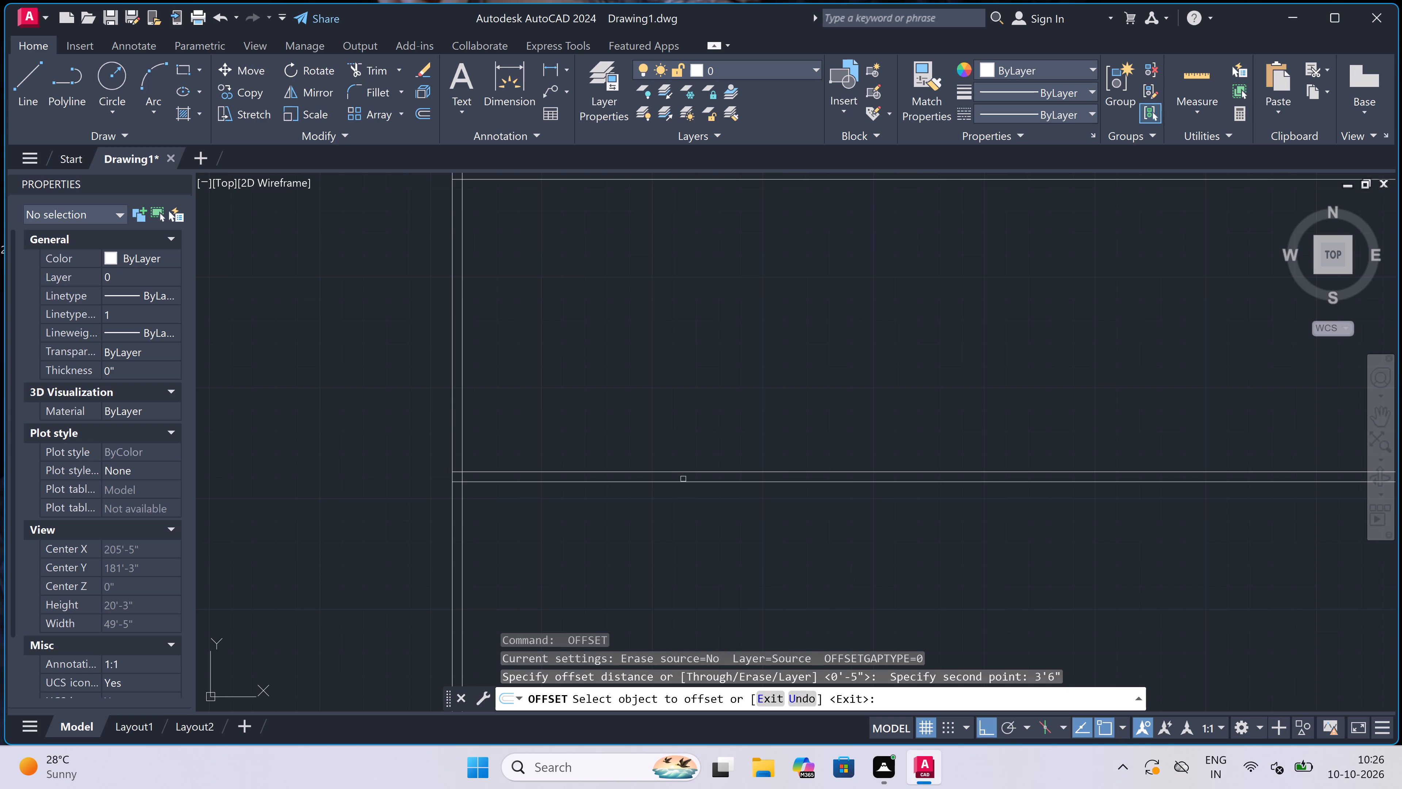
{"action": "left_click", "coordinate": [683, 482]}
{"action": "left_click", "coordinate": [670, 551]}
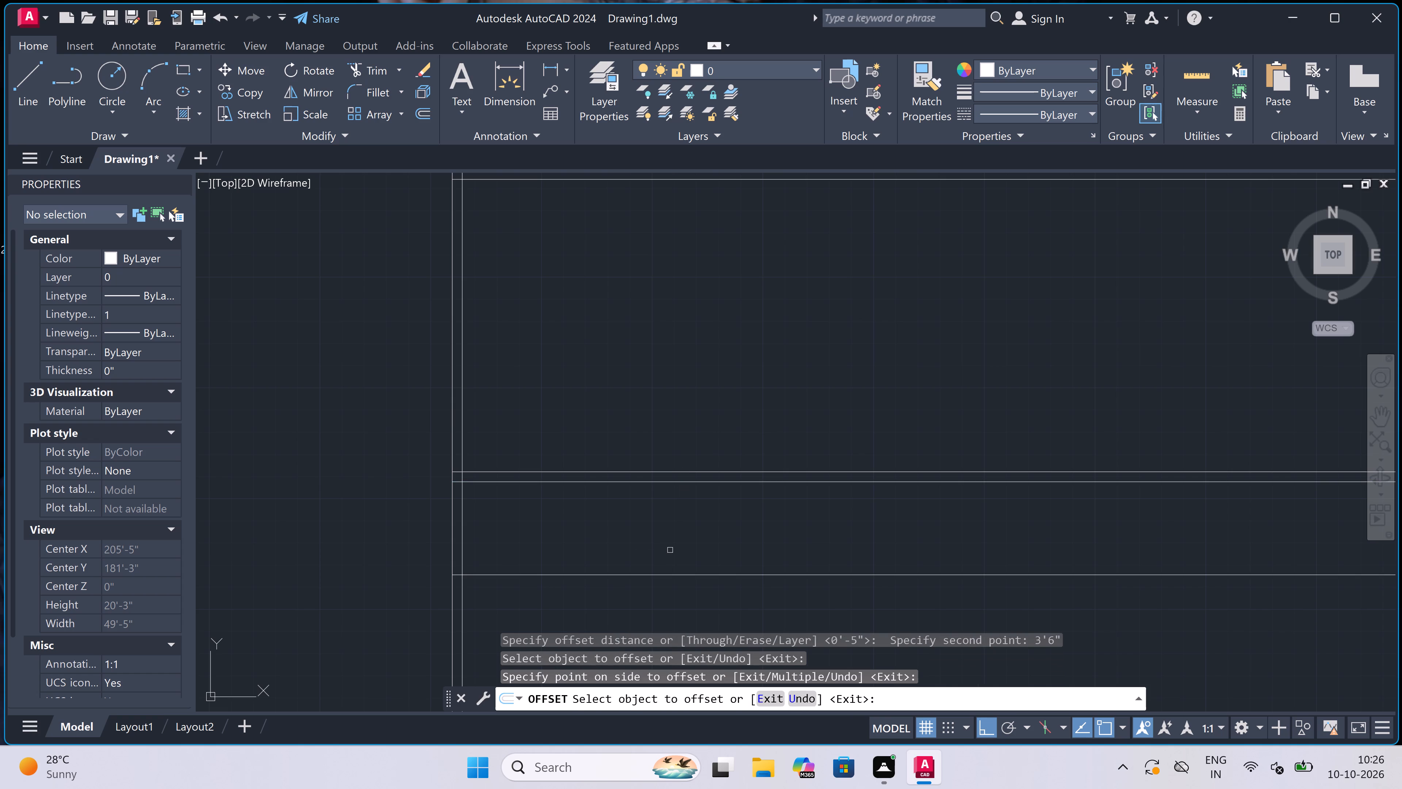
{"action": "key", "text": "Escape"}
Offset the new lowest horizontal line 4.5" downward to form the second horizontal partition's thickness.
{"action": "scroll", "coordinate": [673, 520], "scroll_direction": "down", "scroll_amount": 3}
{"action": "scroll", "coordinate": [670, 543], "scroll_direction": "up", "scroll_amount": 3}
{"action": "key", "text": "space"}
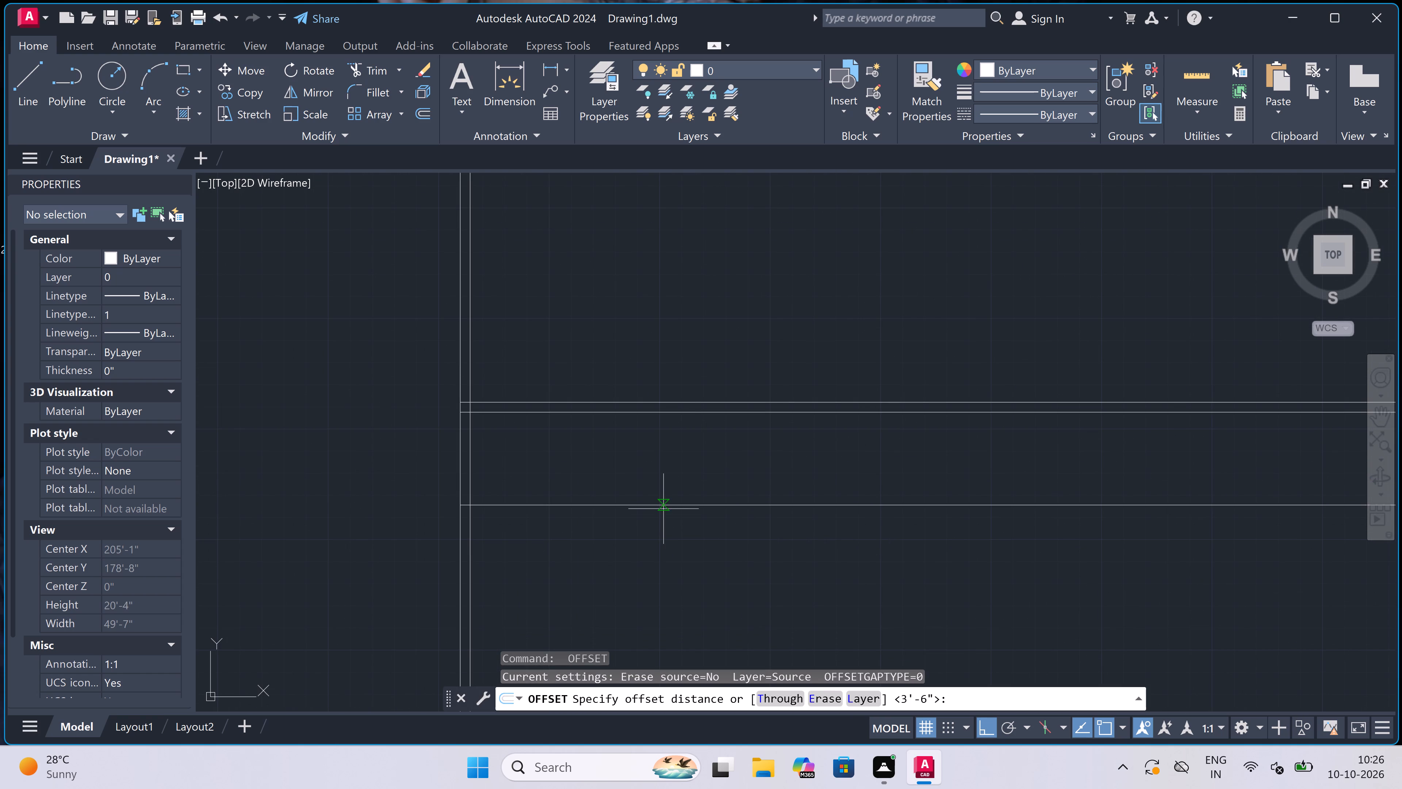
{"action": "left_click", "coordinate": [663, 509]}
{"action": "type", "text": "4.5\""}
{"action": "key", "text": "space"}
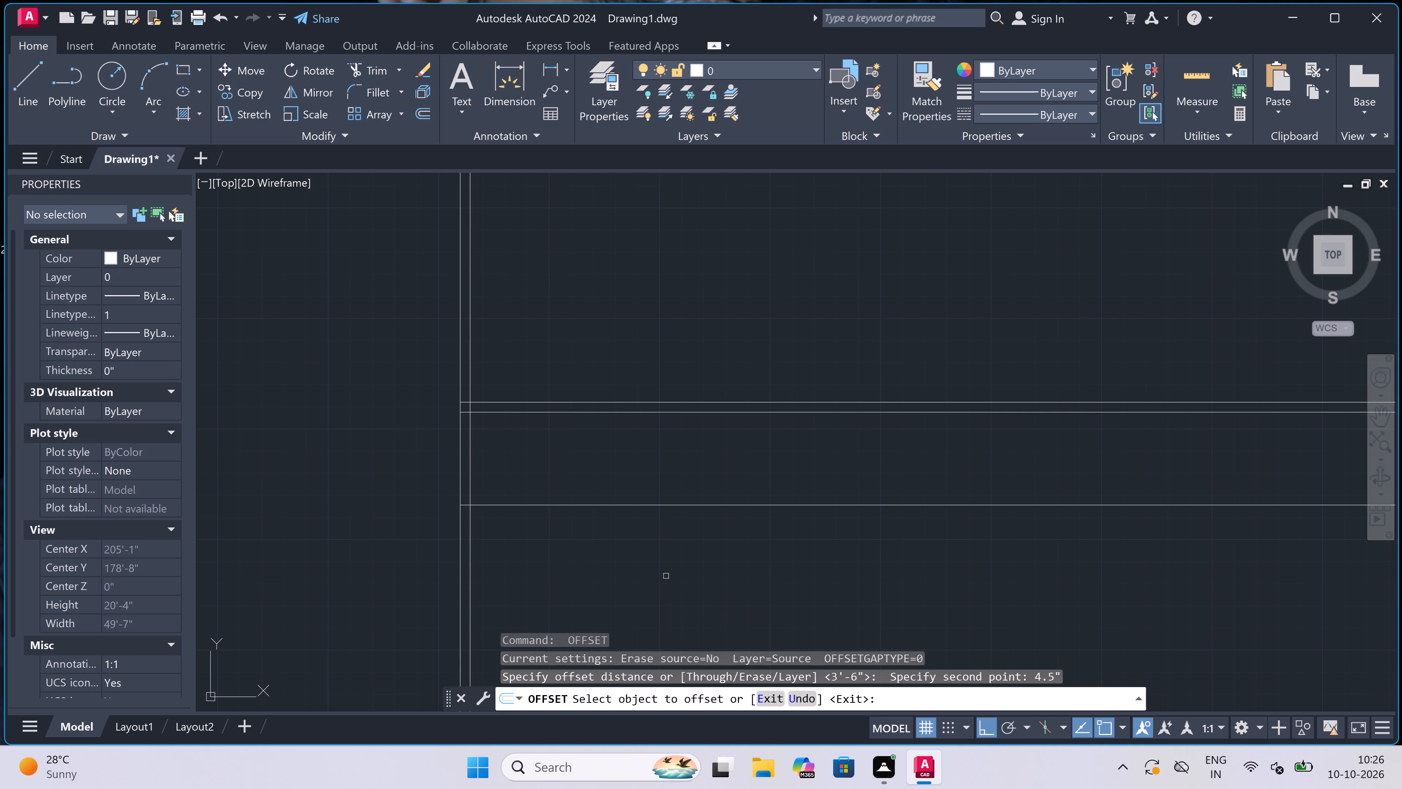
{"action": "left_click", "coordinate": [680, 507]}
{"action": "left_click", "coordinate": [672, 561]}
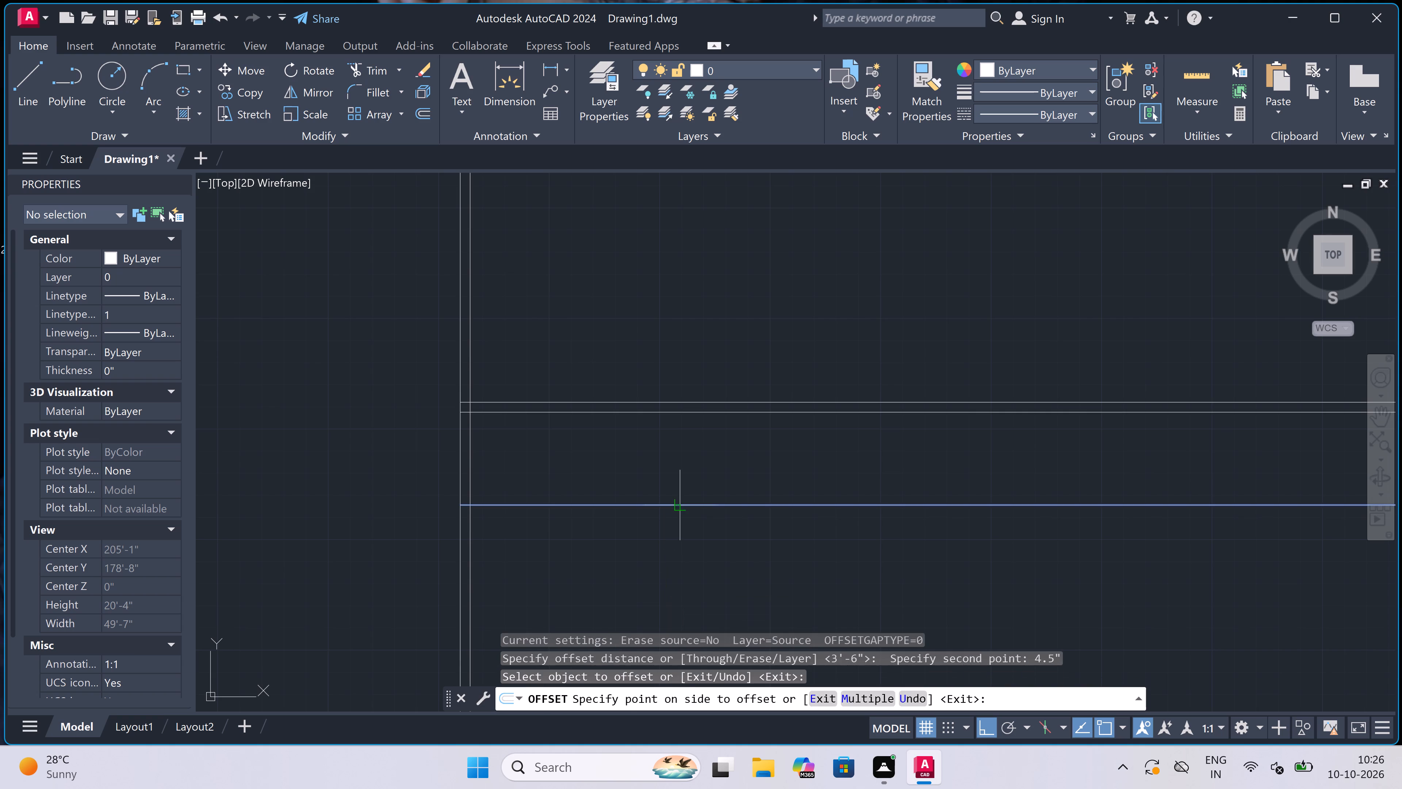
{"action": "key", "text": "Escape"}
Offset the lower line of the second horizontal partition 3'6" downward to mark the next space's depth.
{"action": "key", "text": "space"}
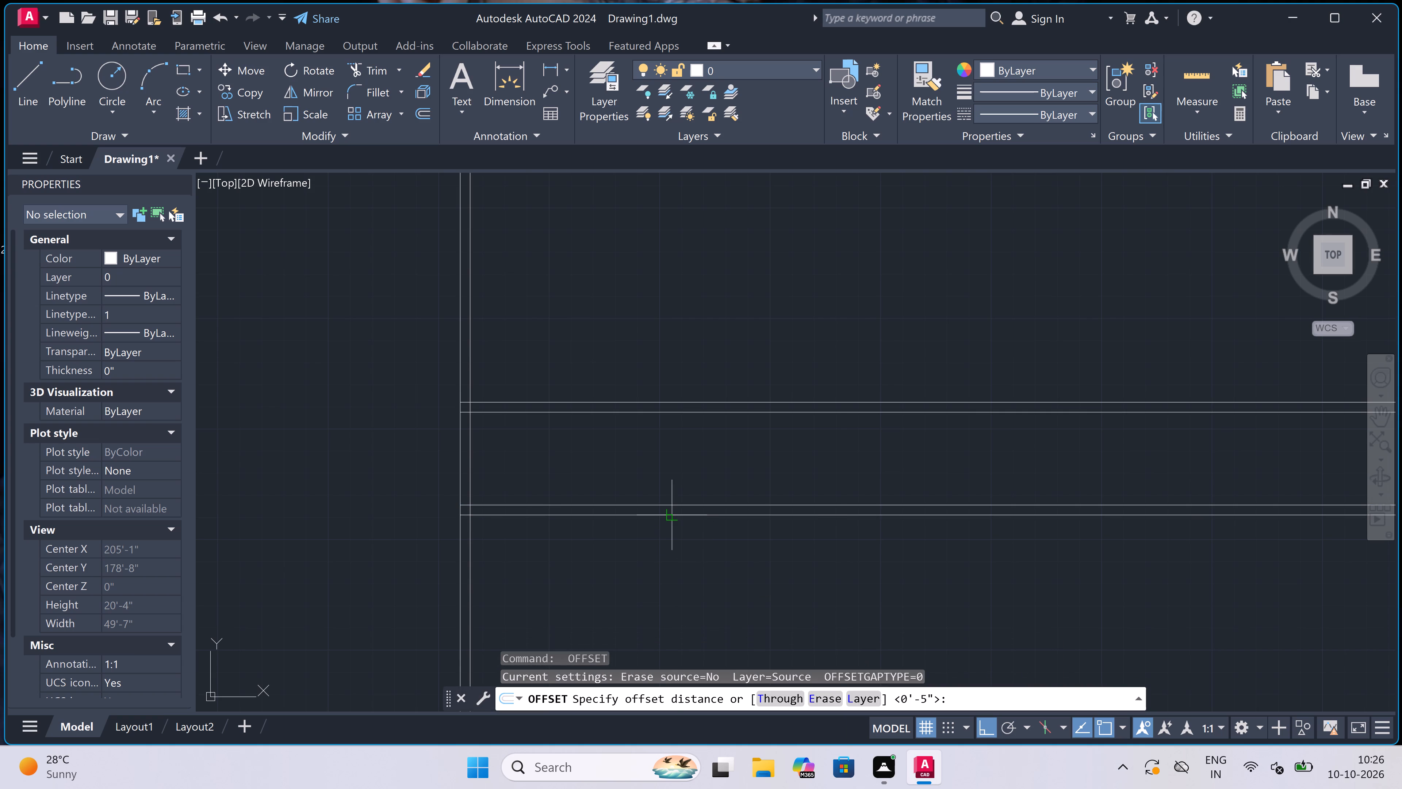
{"action": "left_click", "coordinate": [677, 519]}
{"action": "key", "text": "3"}
{"action": "key", "text": "apostrophe"}
{"action": "key", "text": "6"}
{"action": "key", "text": "shift+quotedbl"}
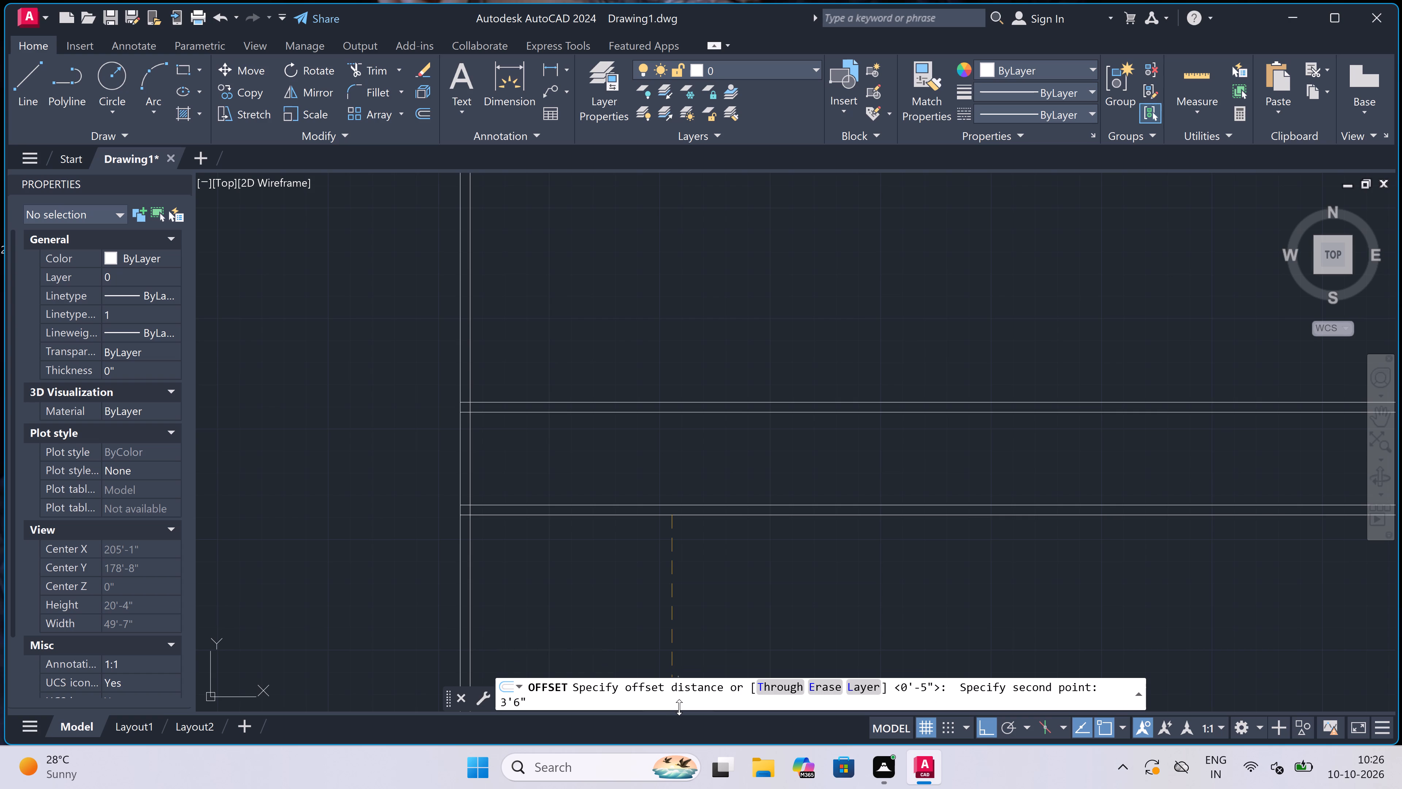
{"action": "key", "text": "space"}
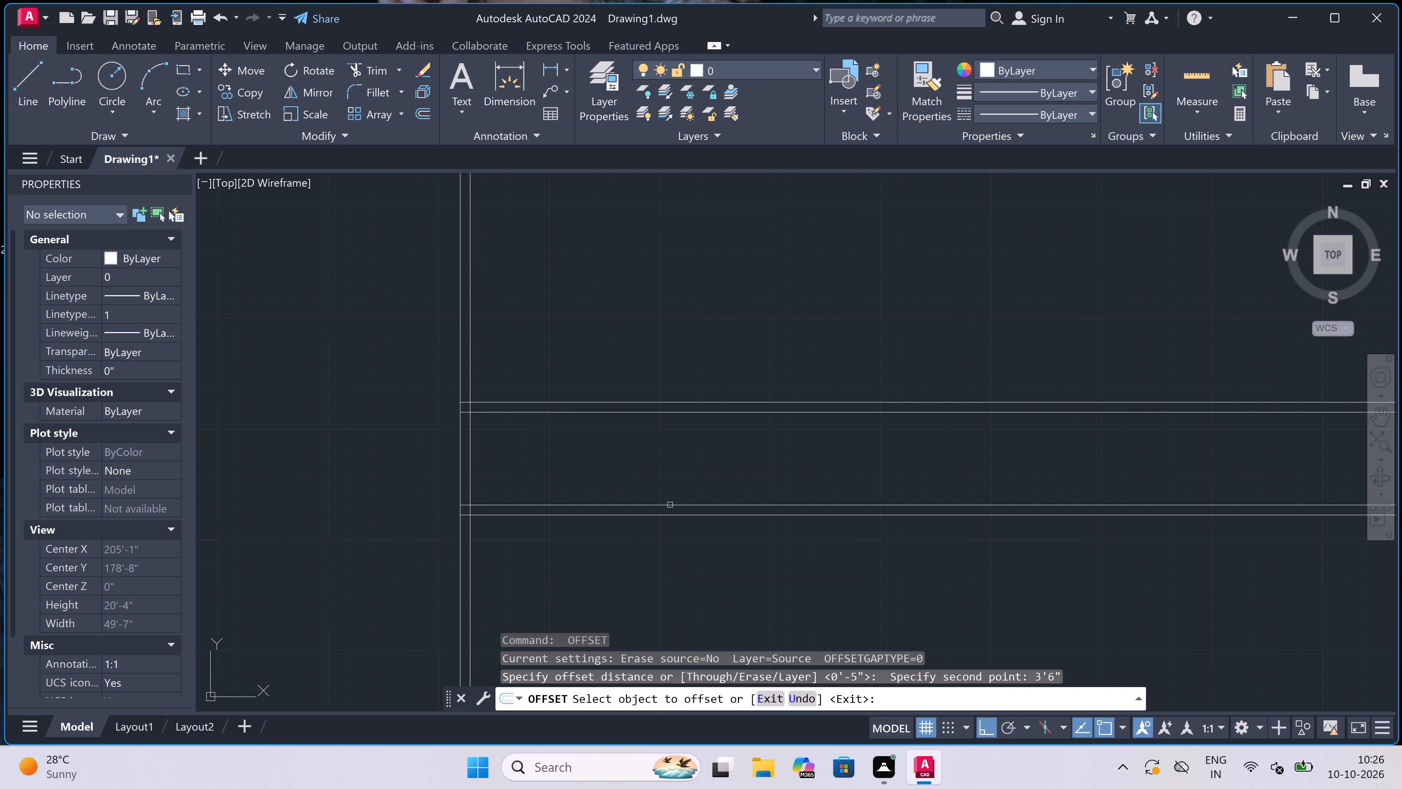
{"action": "left_click", "coordinate": [666, 517]}
{"action": "left_click", "coordinate": [662, 585]}
{"action": "scroll", "coordinate": [662, 582], "scroll_direction": "down", "scroll_amount": 3}
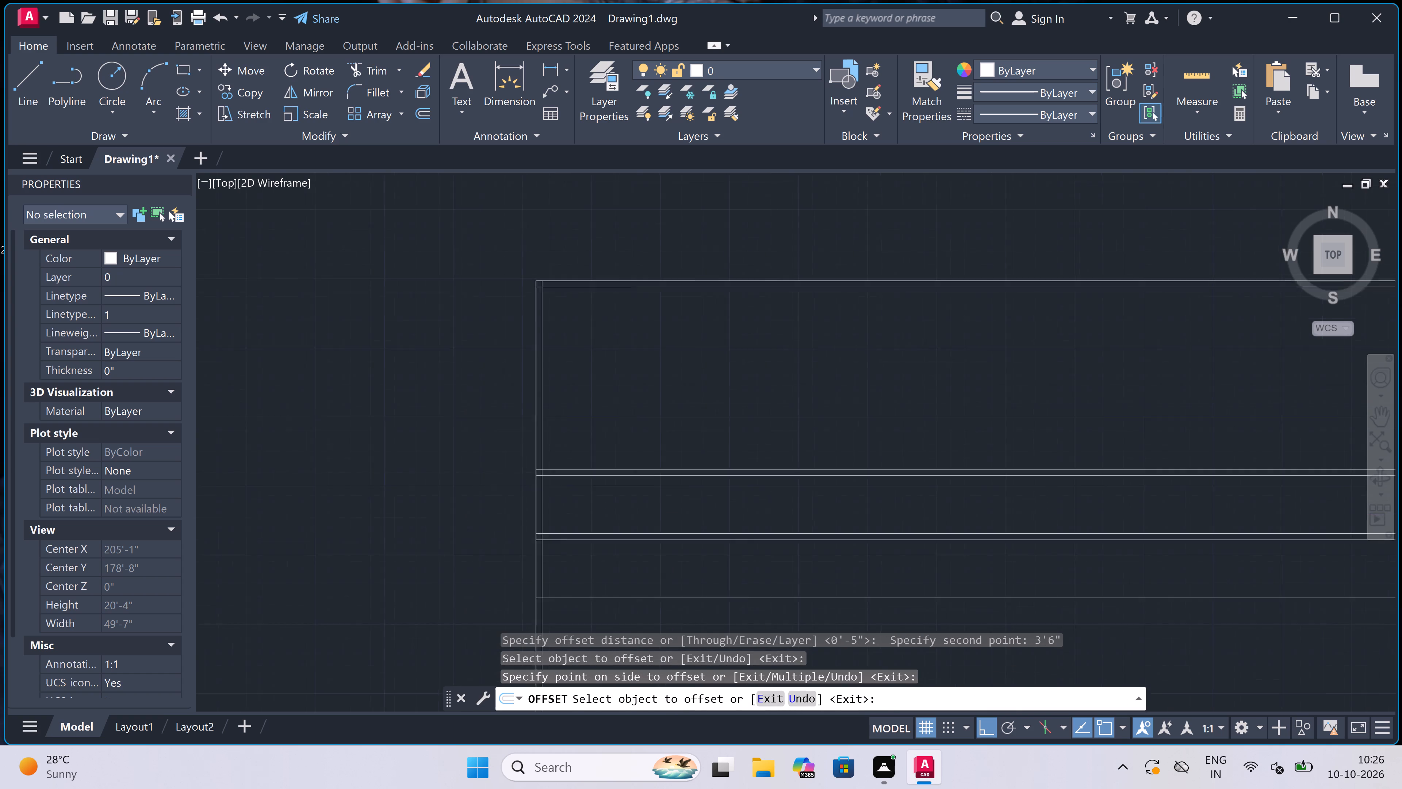
{"action": "scroll", "coordinate": [662, 582], "scroll_direction": "down", "scroll_amount": 1}
{"action": "scroll", "coordinate": [655, 605], "scroll_direction": "up", "scroll_amount": 4}
{"action": "key", "text": "Escape"}
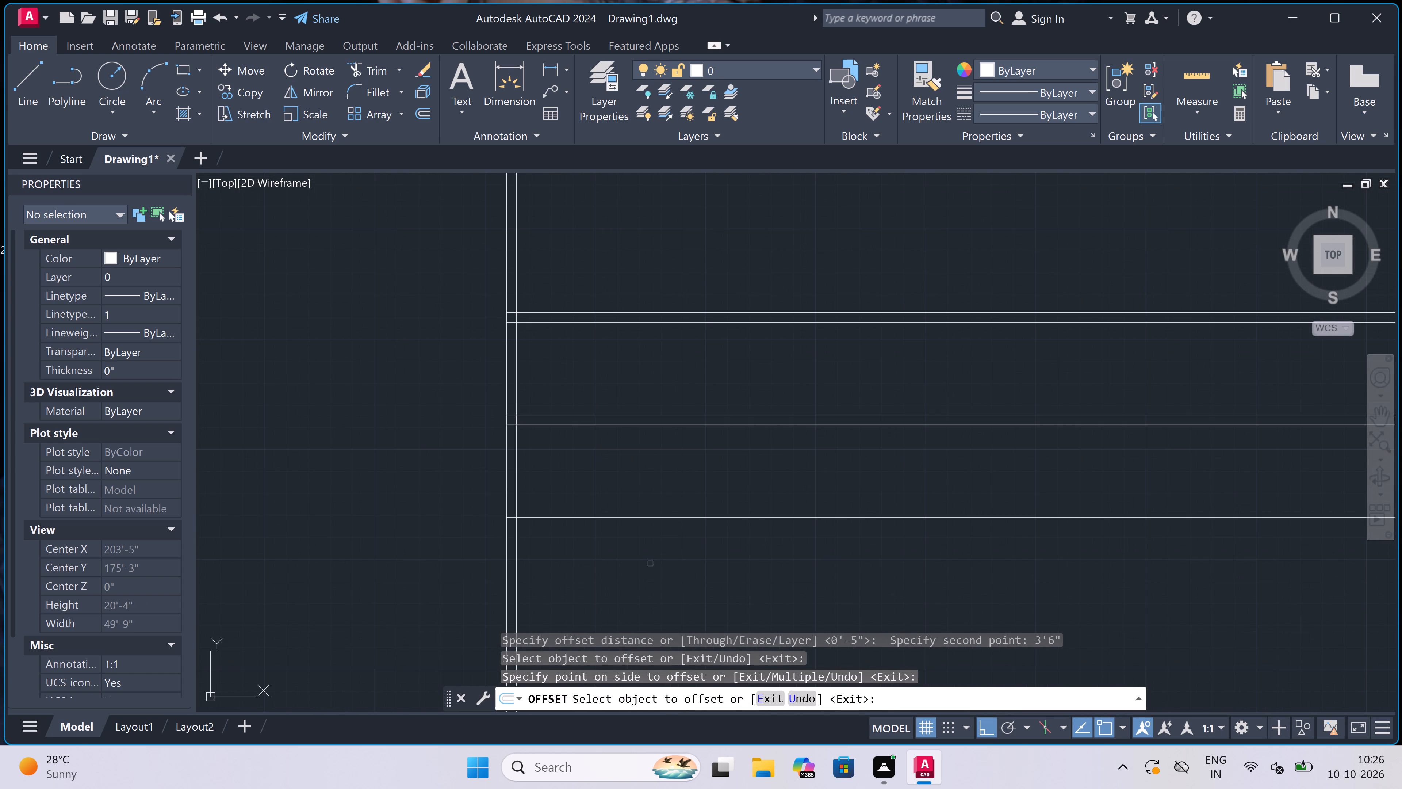
Offset the lowest horizontal line 4.5" downward to form the third horizontal partition's thickness.
{"action": "key", "text": "space"}
{"action": "left_click", "coordinate": [661, 516]}
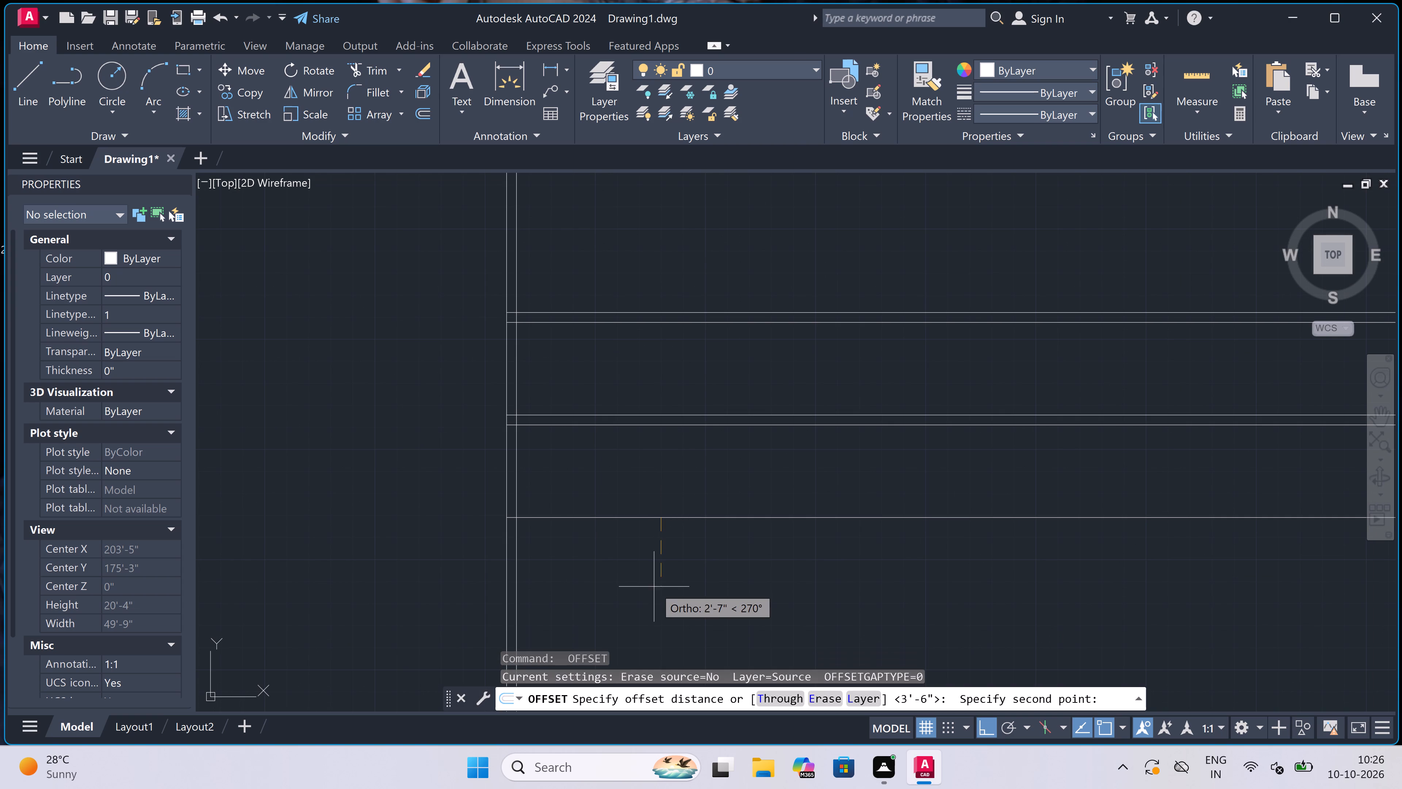
{"action": "key", "text": "4"}
{"action": "type", "text": ".5\""}
{"action": "key", "text": "space"}
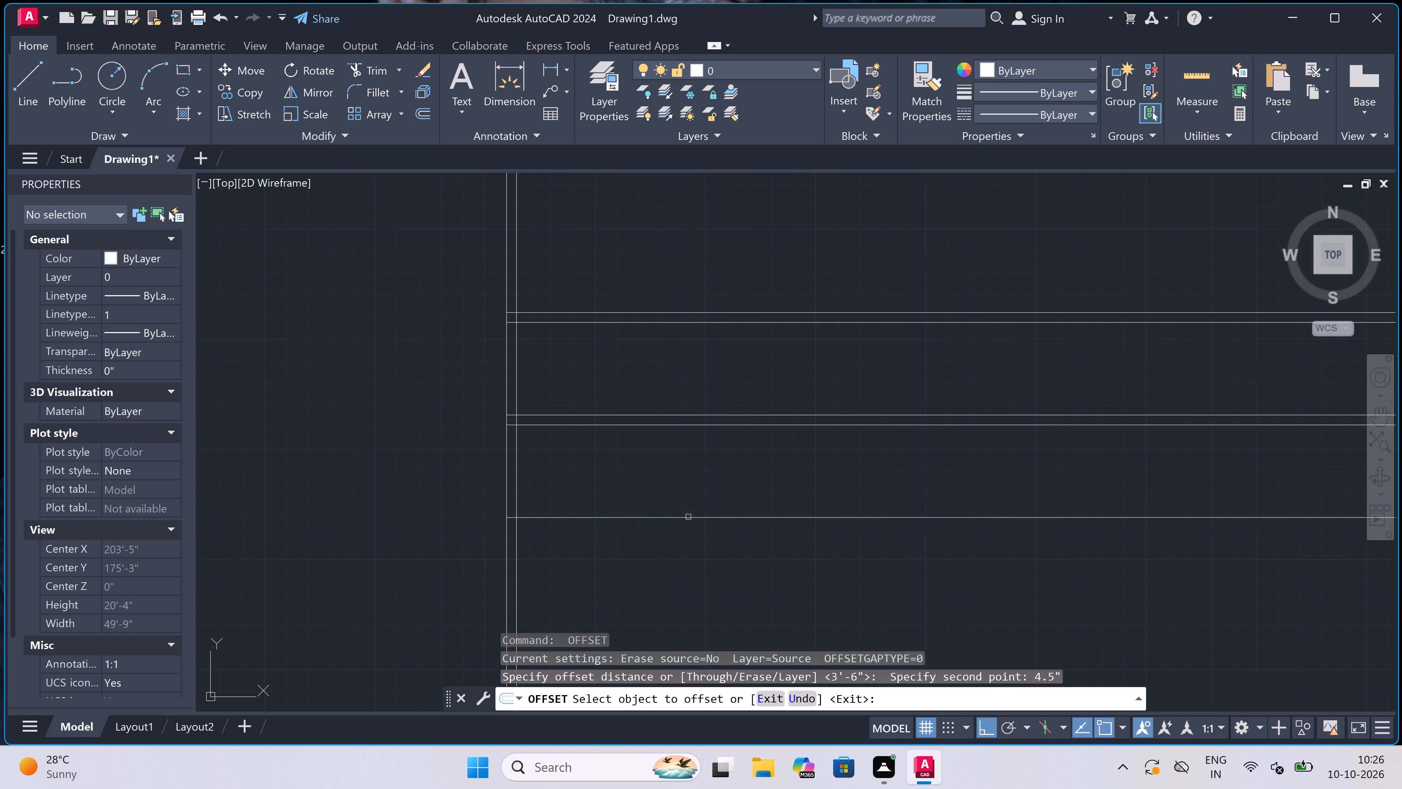
{"action": "left_click", "coordinate": [682, 519]}
{"action": "double_click", "coordinate": [680, 550]}
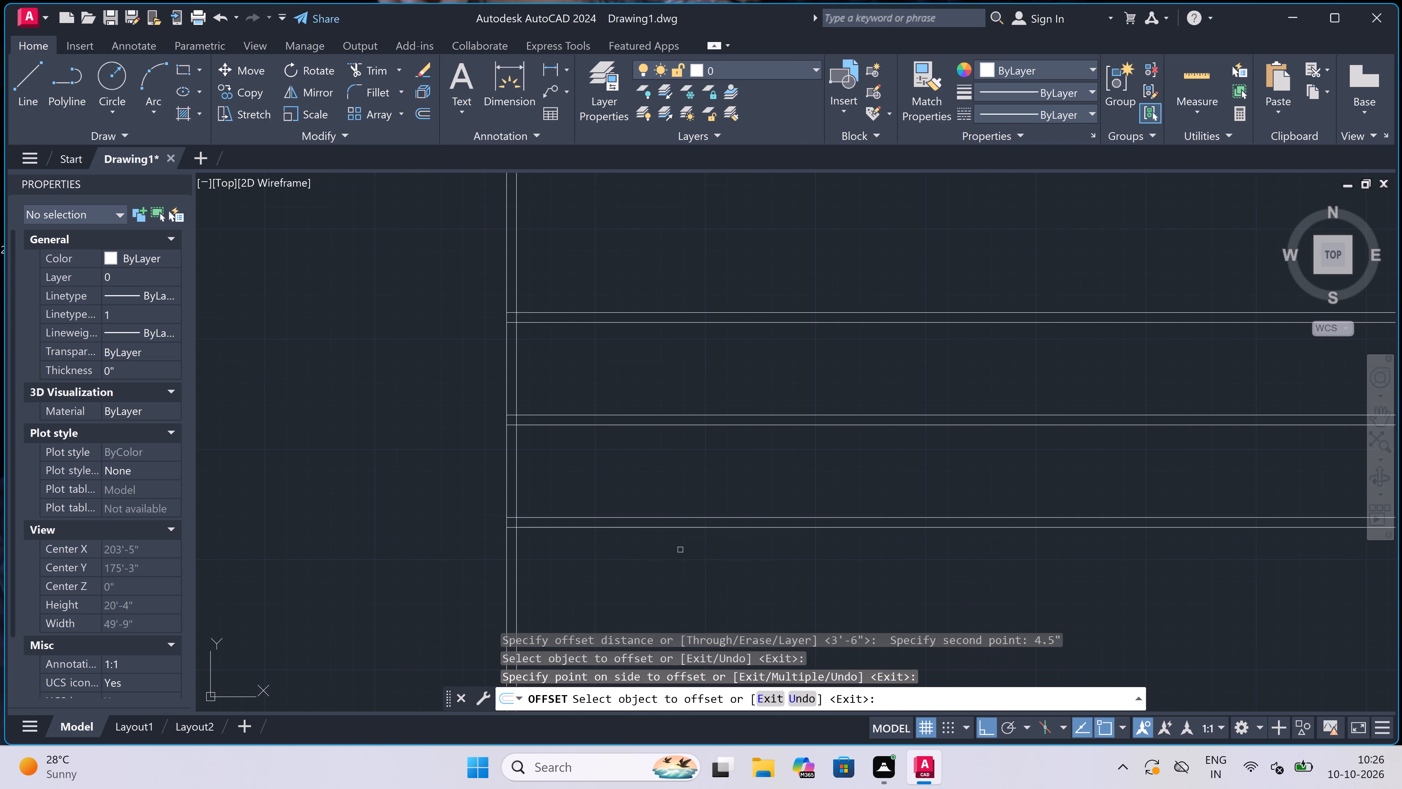
{"action": "key", "text": "Escape"}
Offset the inner line of the left outer wall 12'2" to the right to mark the first room's width.
{"action": "scroll", "coordinate": [680, 550], "scroll_direction": "down", "scroll_amount": 1}
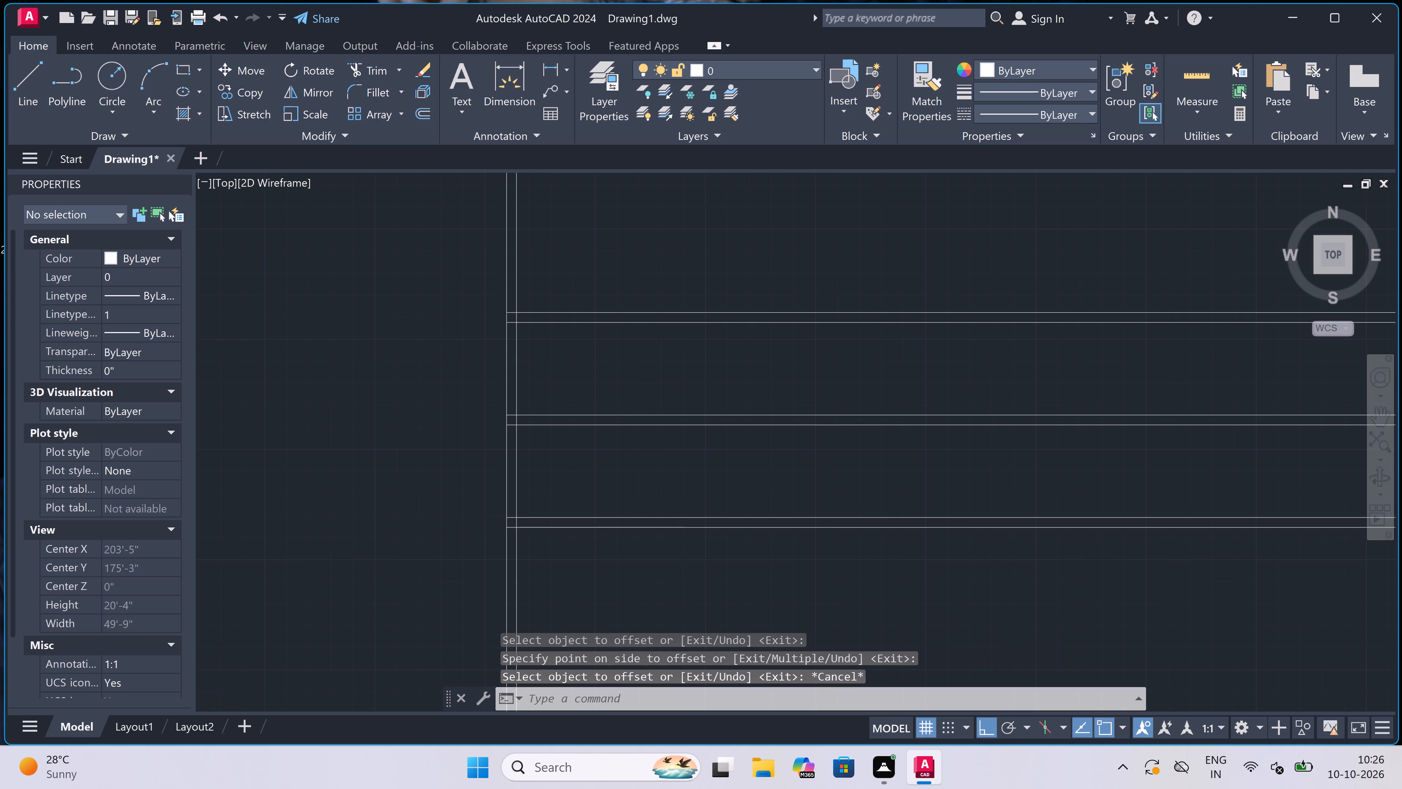
{"action": "scroll", "coordinate": [680, 550], "scroll_direction": "down", "scroll_amount": 3}
{"action": "scroll", "coordinate": [686, 492], "scroll_direction": "up", "scroll_amount": 3}
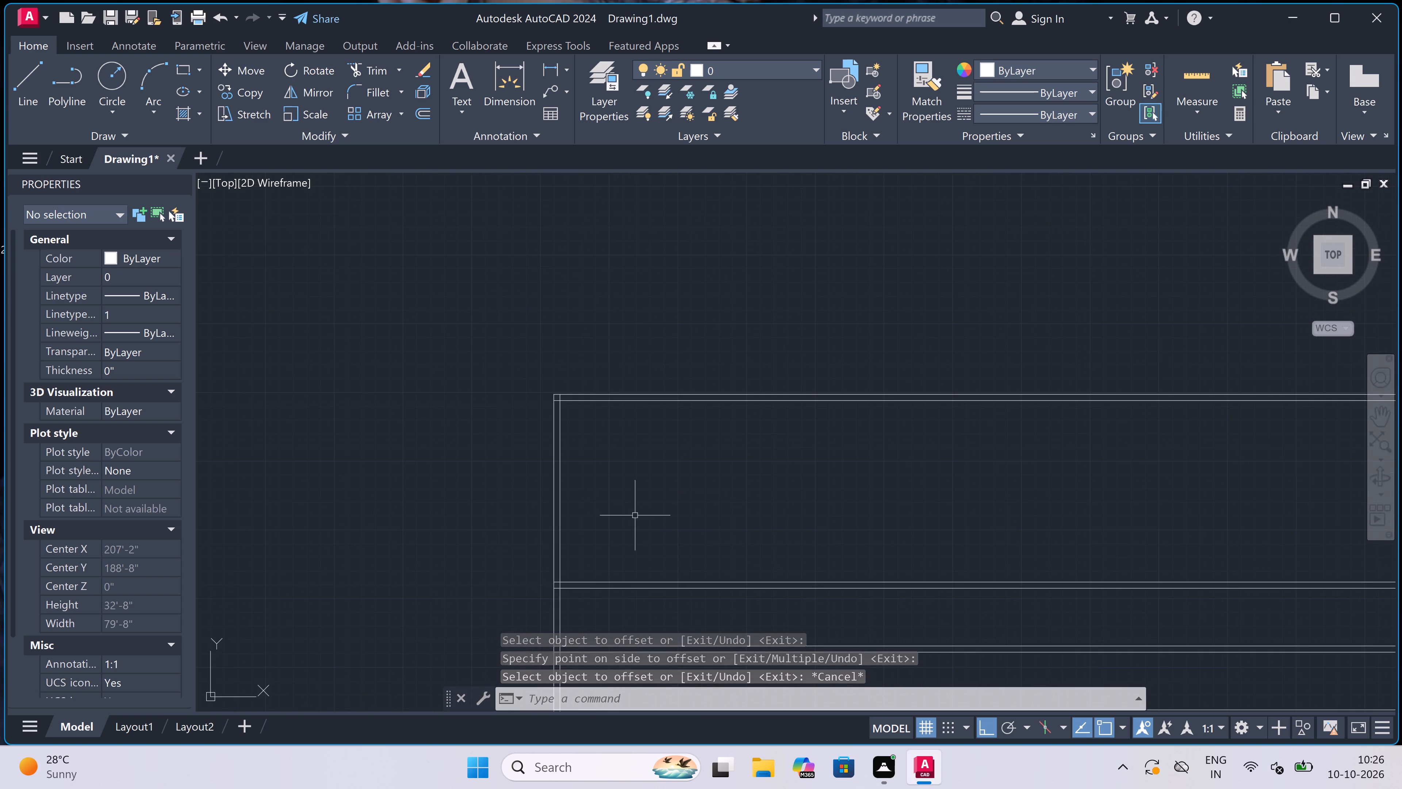
{"action": "key", "text": "space"}
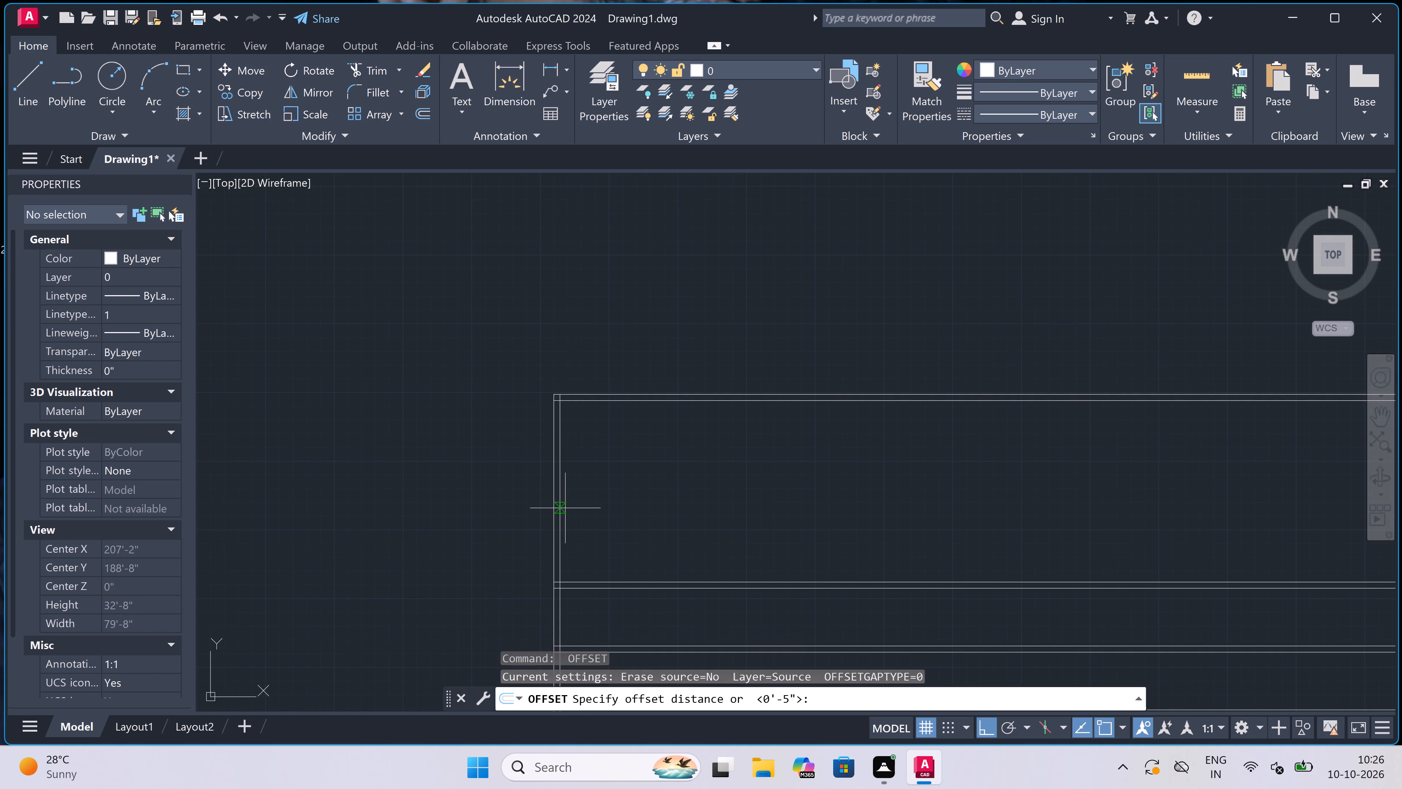
{"action": "left_click", "coordinate": [564, 508]}
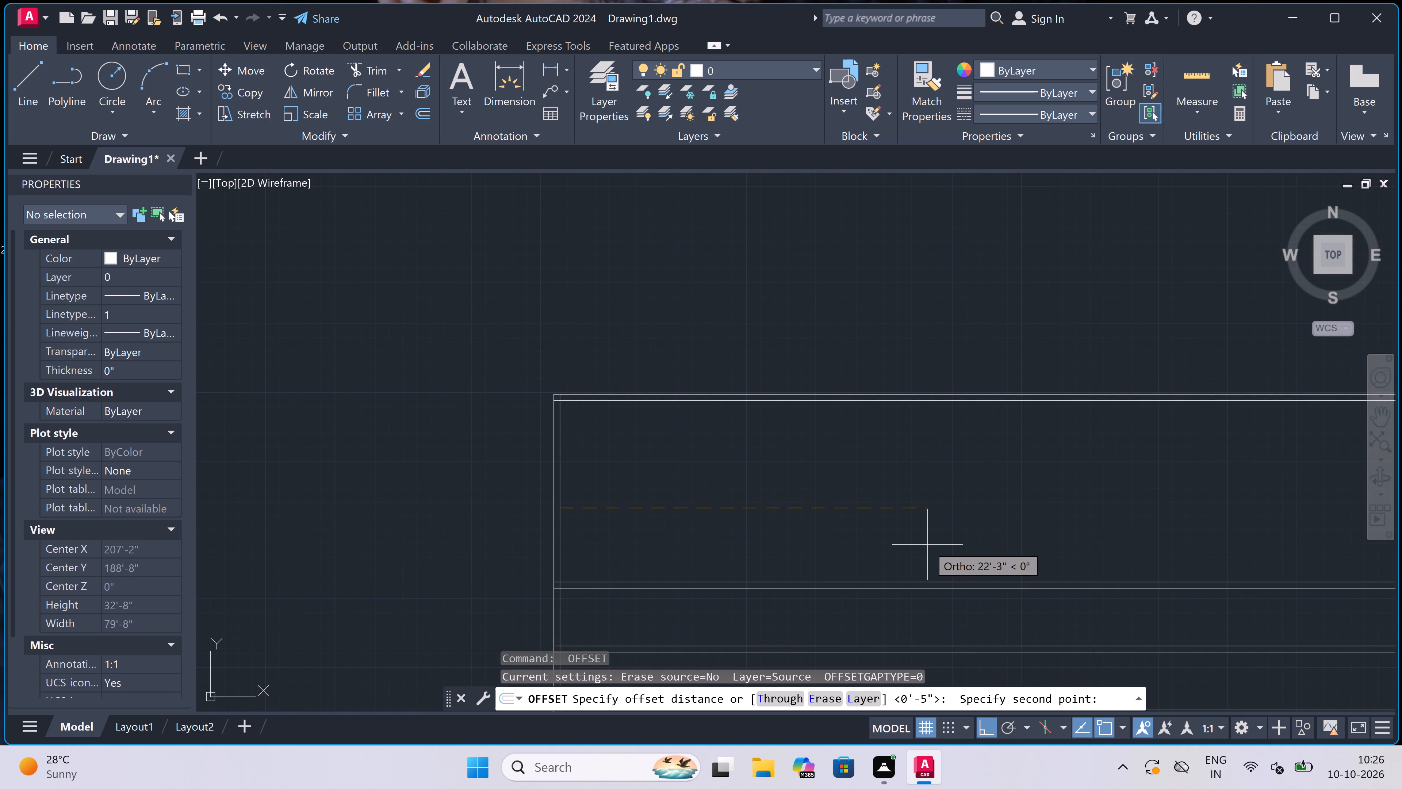
{"action": "type", "text": "12'1"}
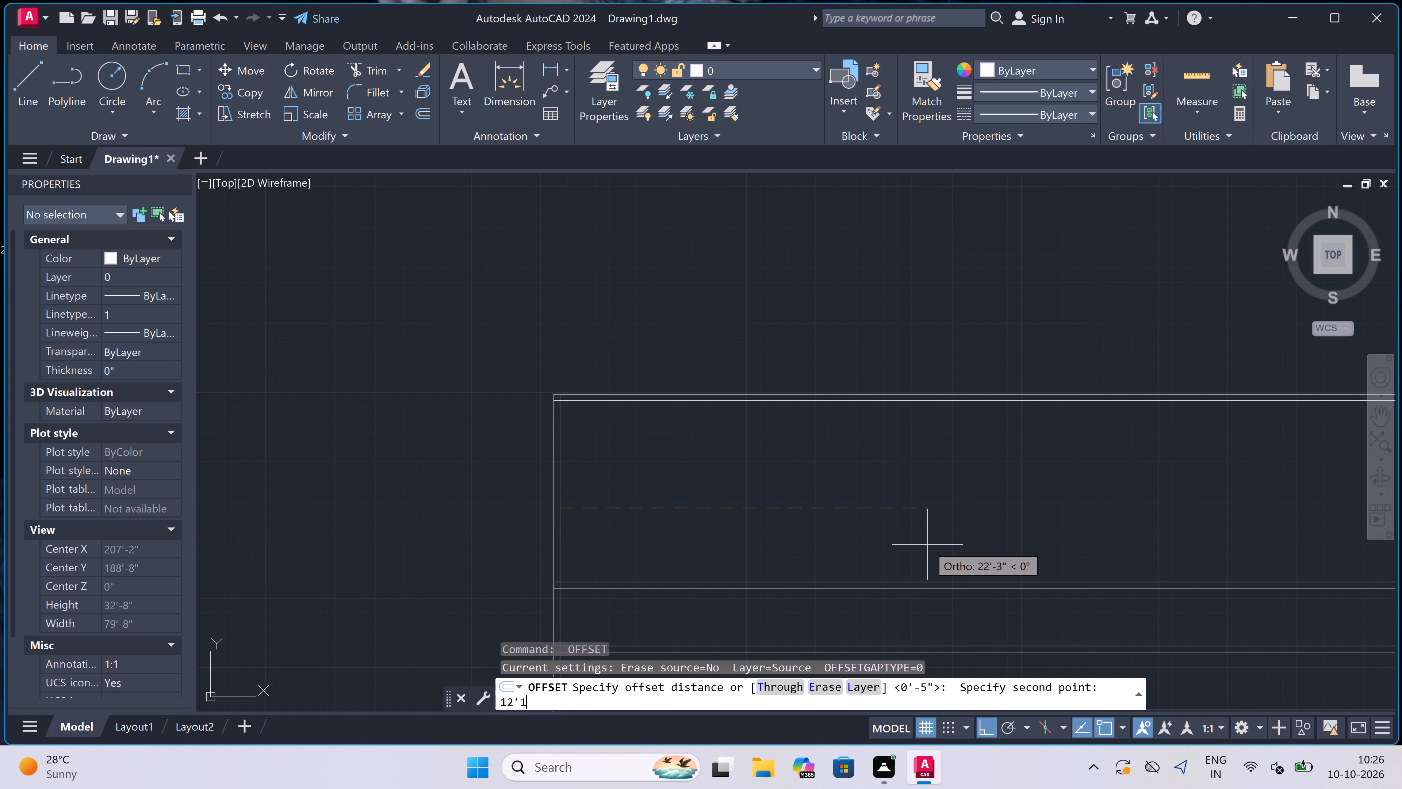
{"action": "key", "text": "BackSpace"}
{"action": "key", "text": "2"}
{"action": "key", "text": "shift+quotedbl"}
{"action": "key", "text": "space"}
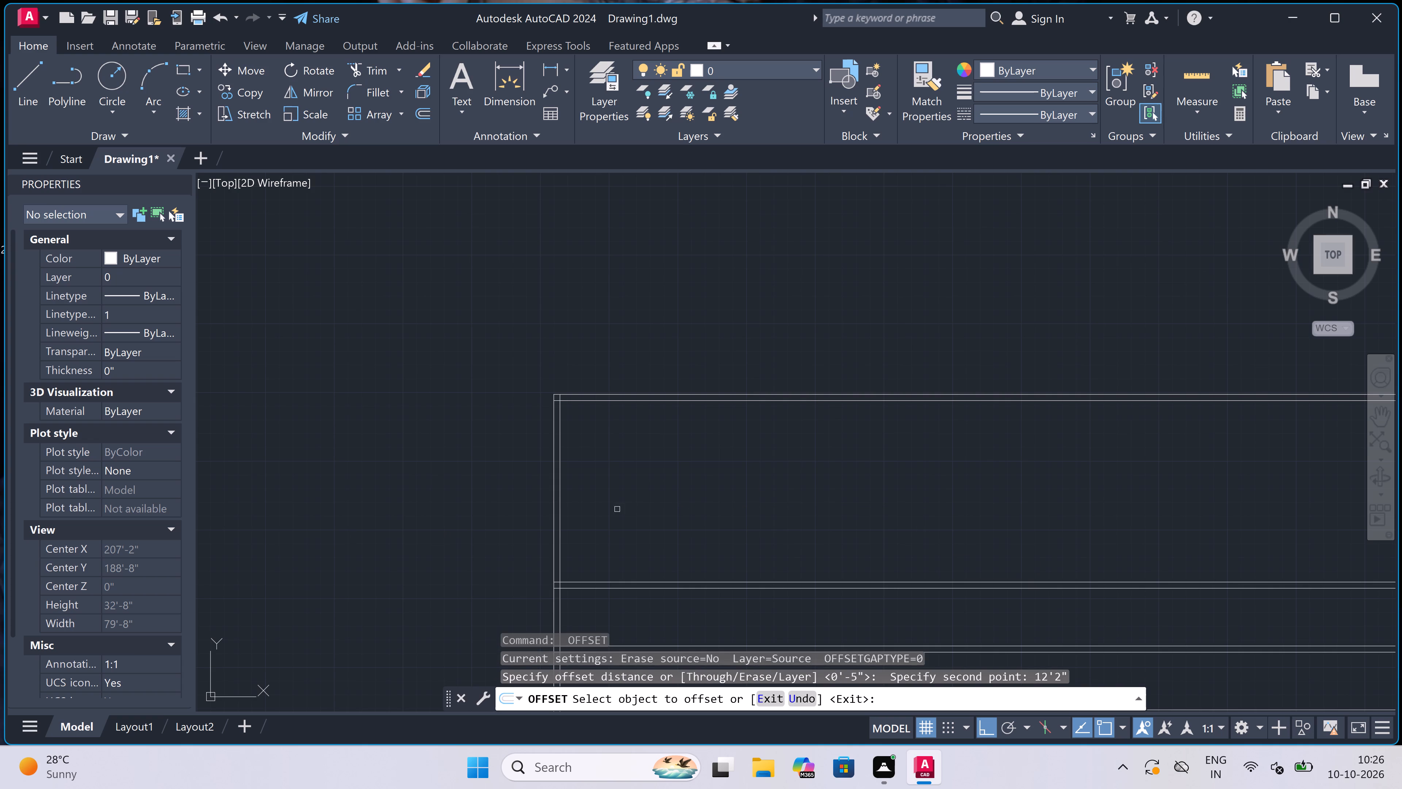
{"action": "double_click", "coordinate": [559, 493]}
{"action": "left_click", "coordinate": [774, 494]}
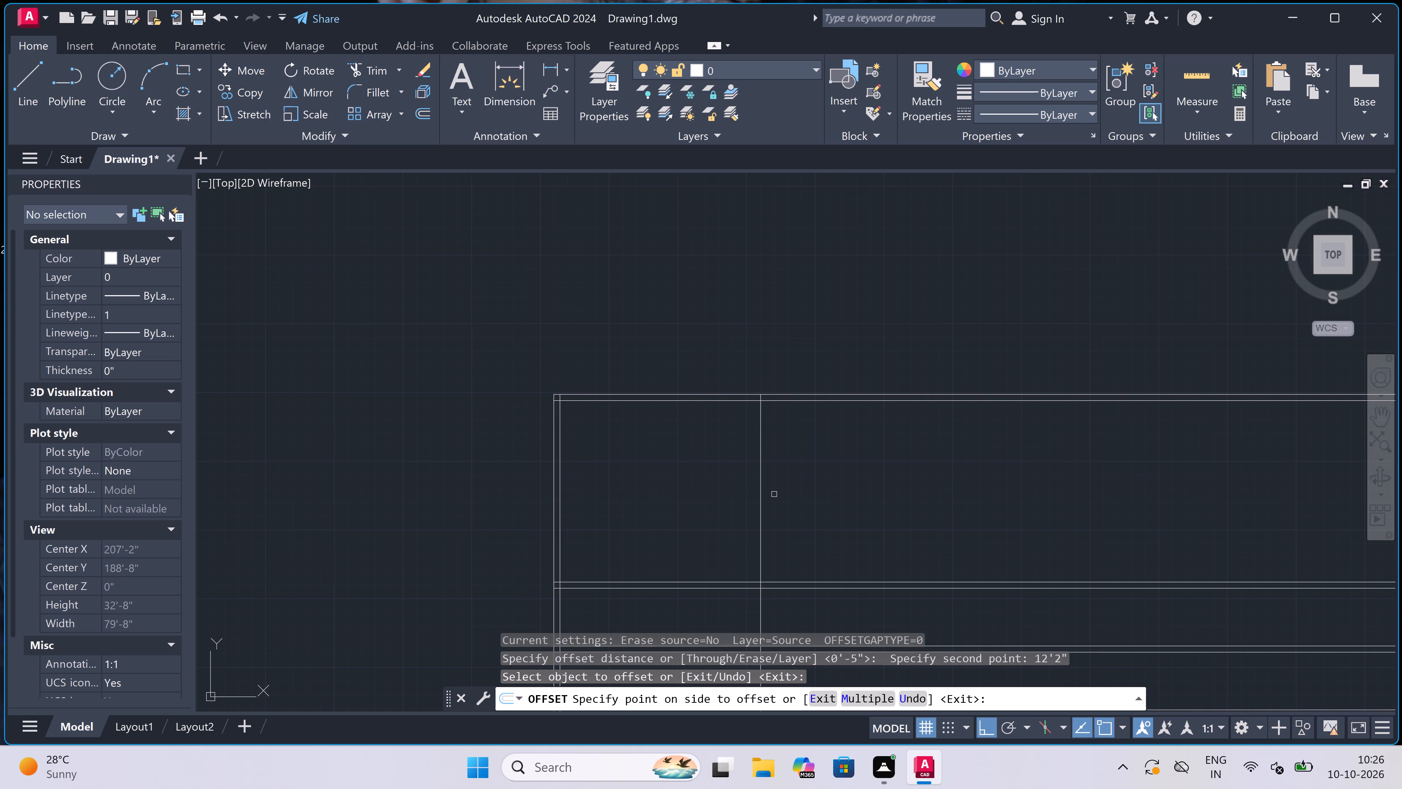
{"action": "key", "text": "Escape"}
Offset the vertical line bounding the first room 4.5" to the right to form the vertical partition's thickness.
{"action": "key", "text": "space"}
{"action": "left_click", "coordinate": [763, 493]}
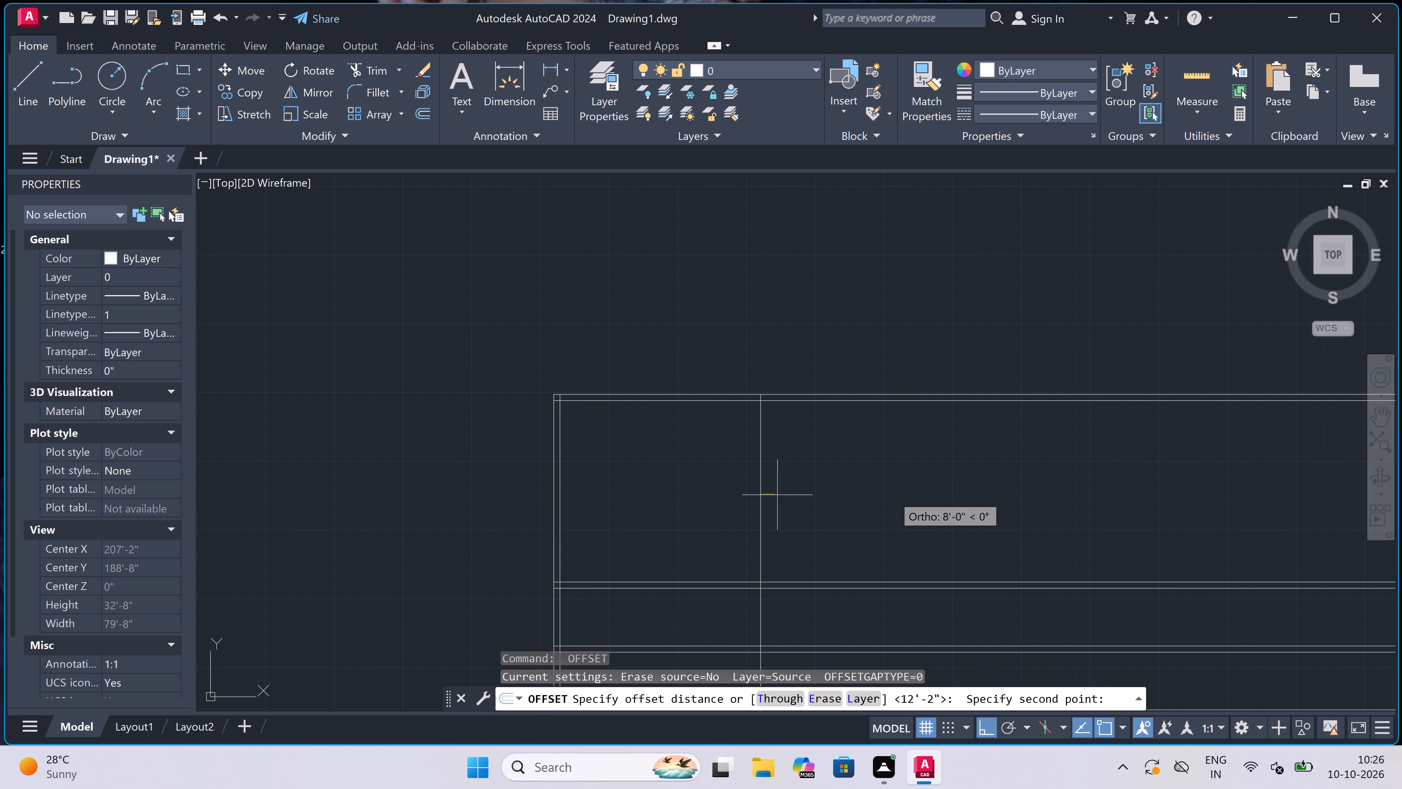
{"action": "type", "text": "4.5\""}
{"action": "key", "text": "space"}
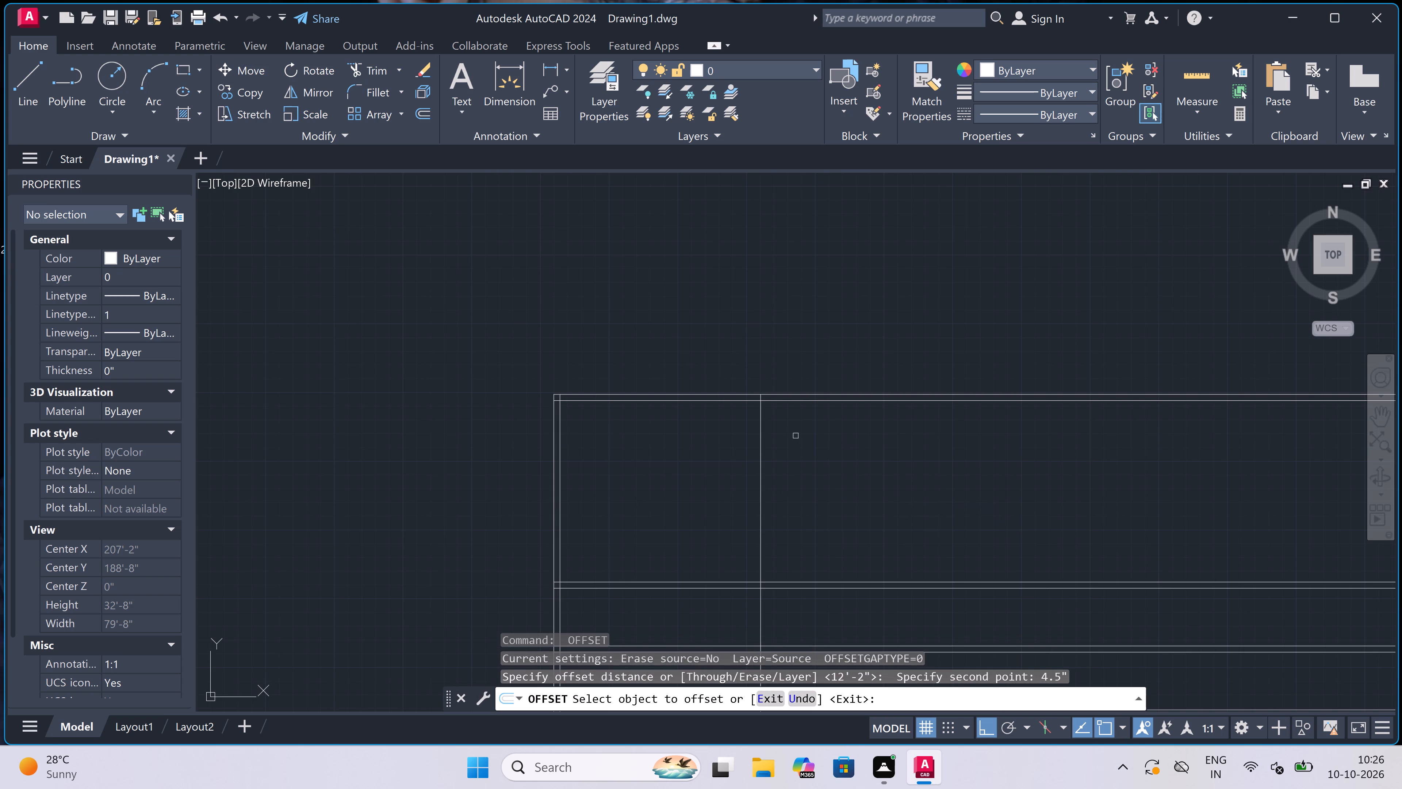
{"action": "left_click", "coordinate": [760, 453]}
{"action": "left_click", "coordinate": [808, 450]}
{"action": "key", "text": "Escape"}
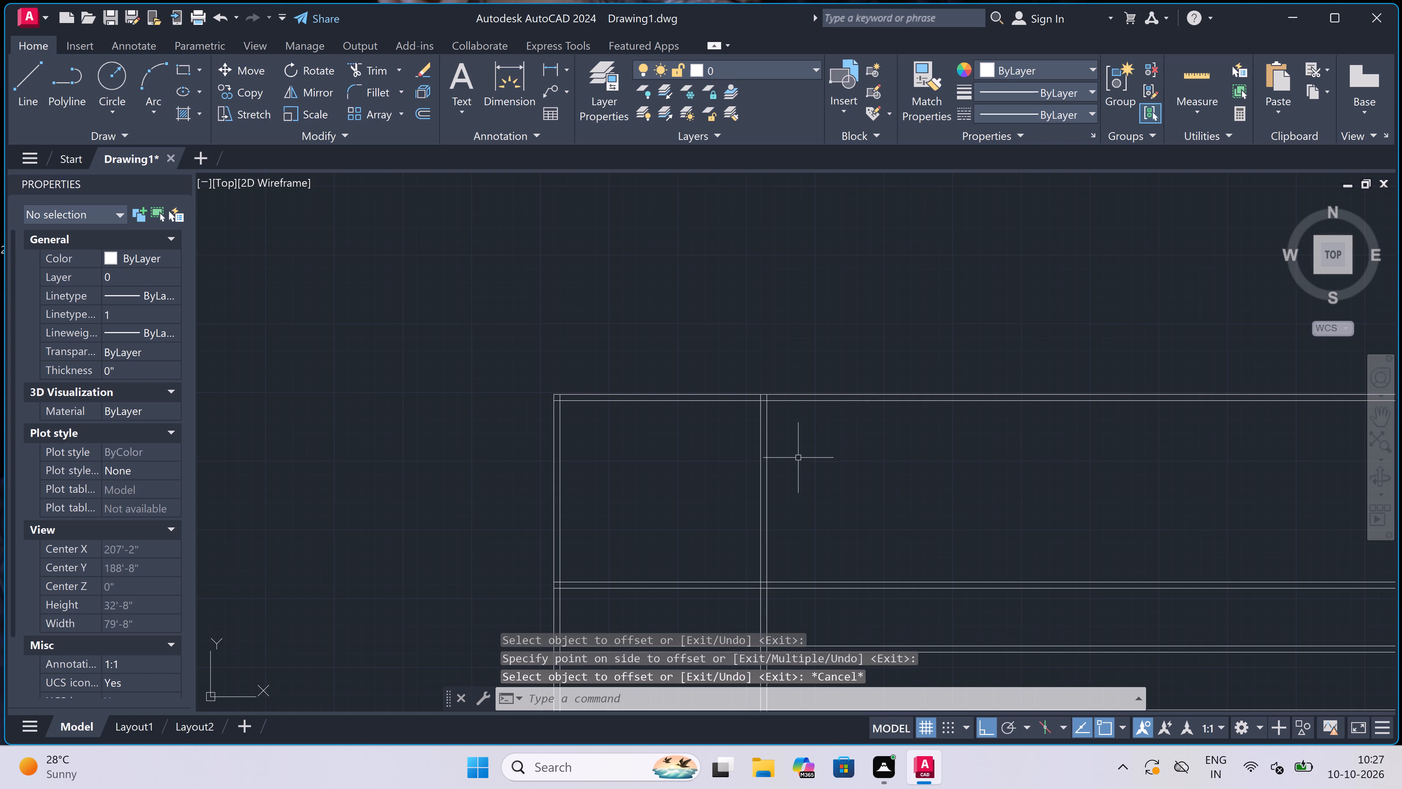
Offset the right-hand line of the vertical partition 11' to the right to mark the second room's width.
{"action": "key", "text": "space"}
{"action": "left_click", "coordinate": [772, 473]}
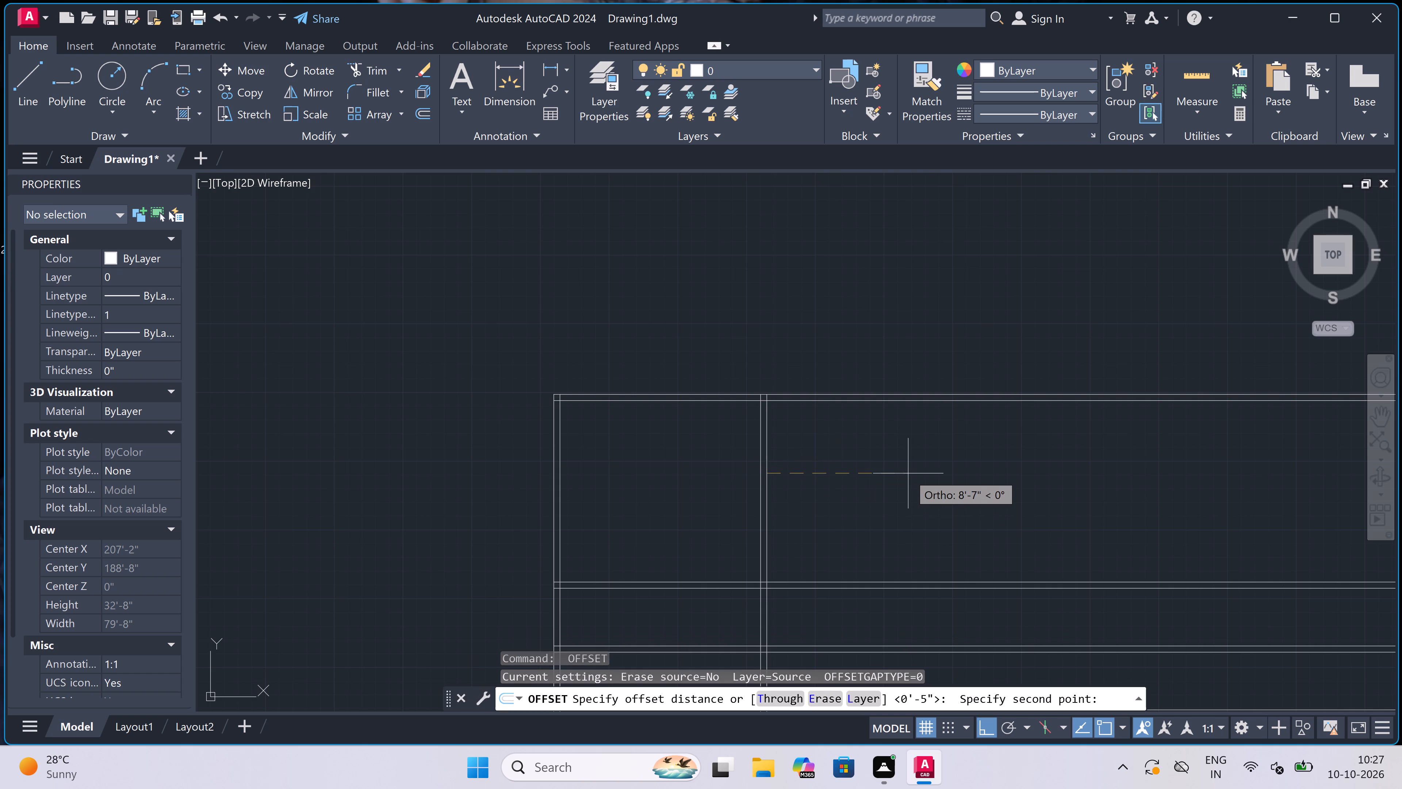
{"action": "type", "text": "11"}
{"action": "type", "text": "'"}
{"action": "key", "text": "space"}
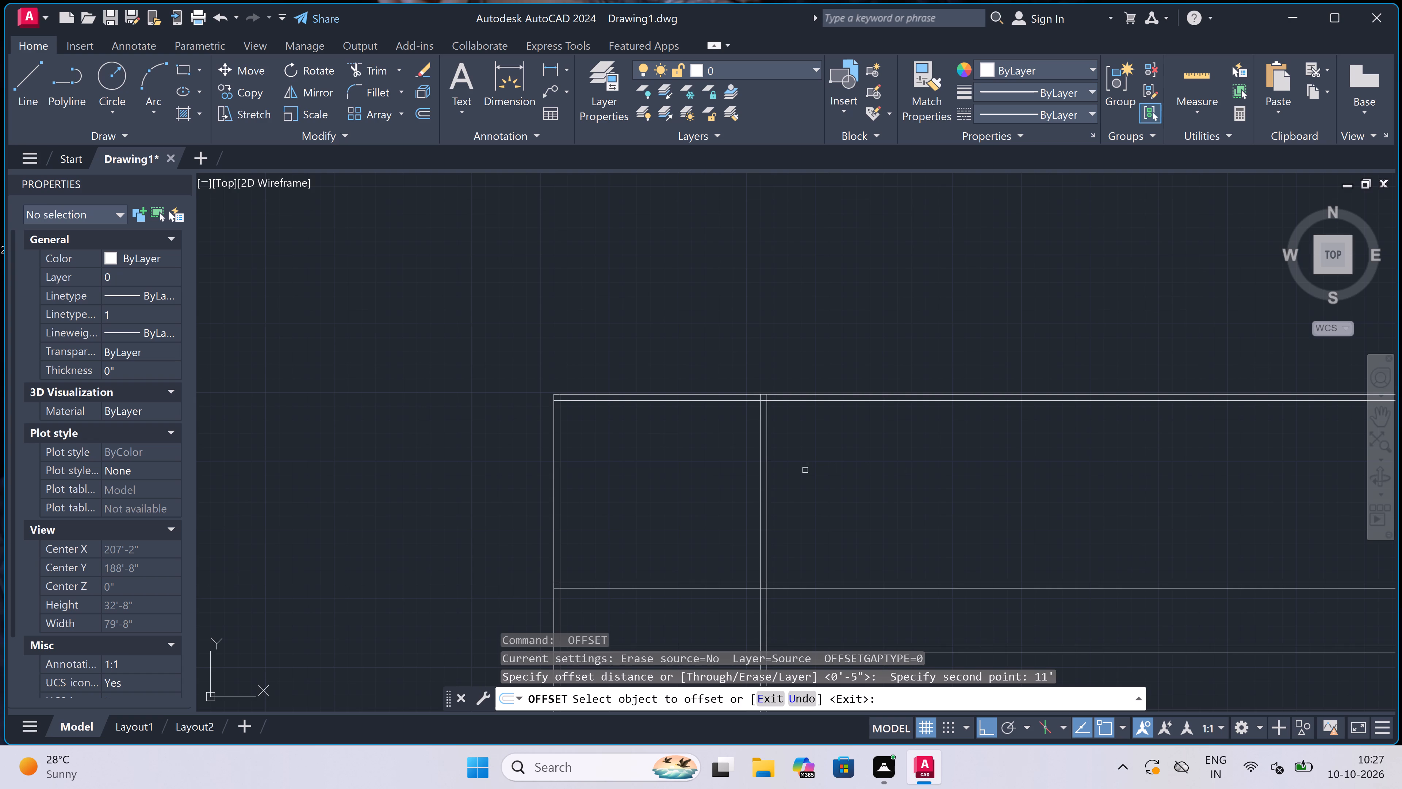
{"action": "left_click", "coordinate": [769, 464]}
{"action": "left_click", "coordinate": [870, 509]}
{"action": "scroll", "coordinate": [606, 480], "scroll_direction": "down", "scroll_amount": 3}
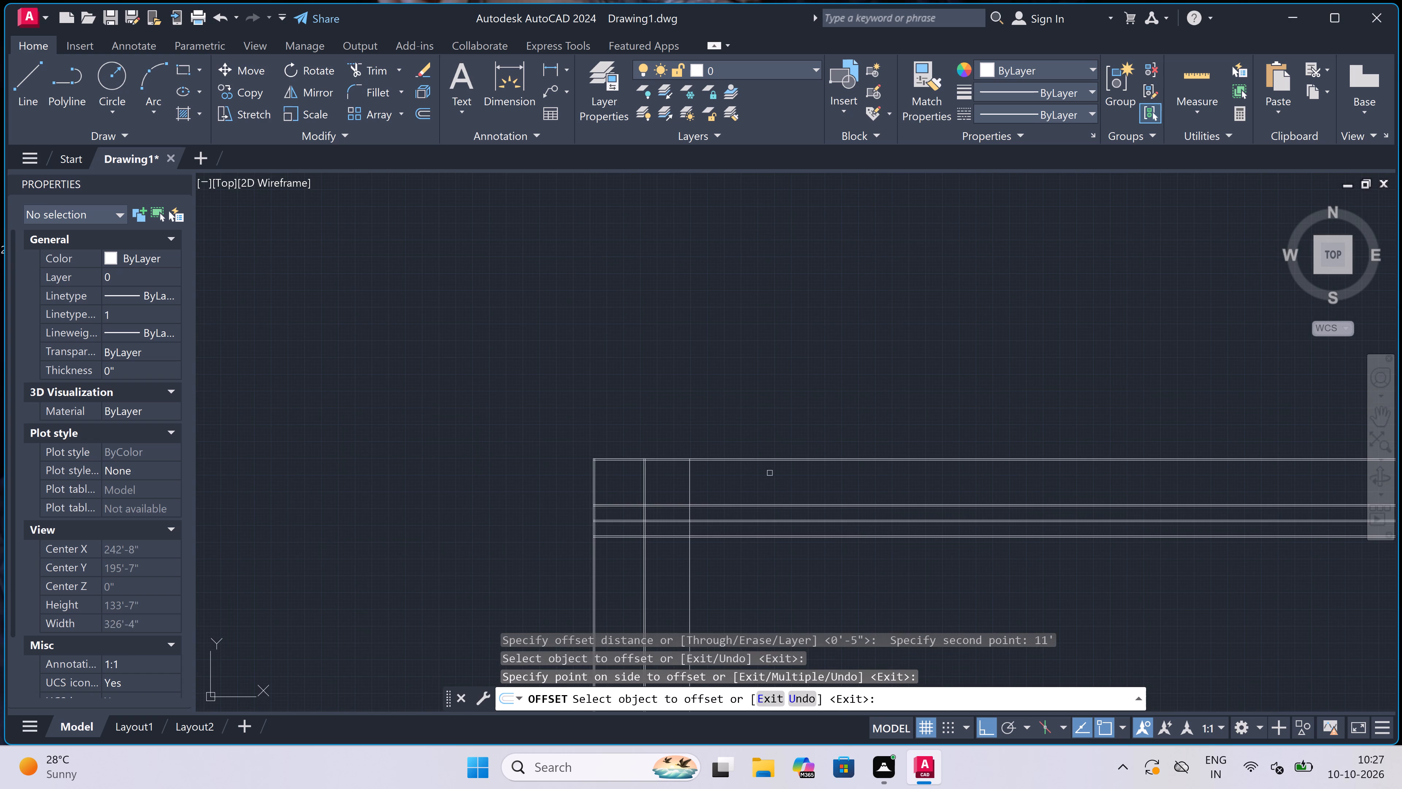
{"action": "scroll", "coordinate": [706, 473], "scroll_direction": "up", "scroll_amount": 3}
{"action": "key", "text": "Escape"}
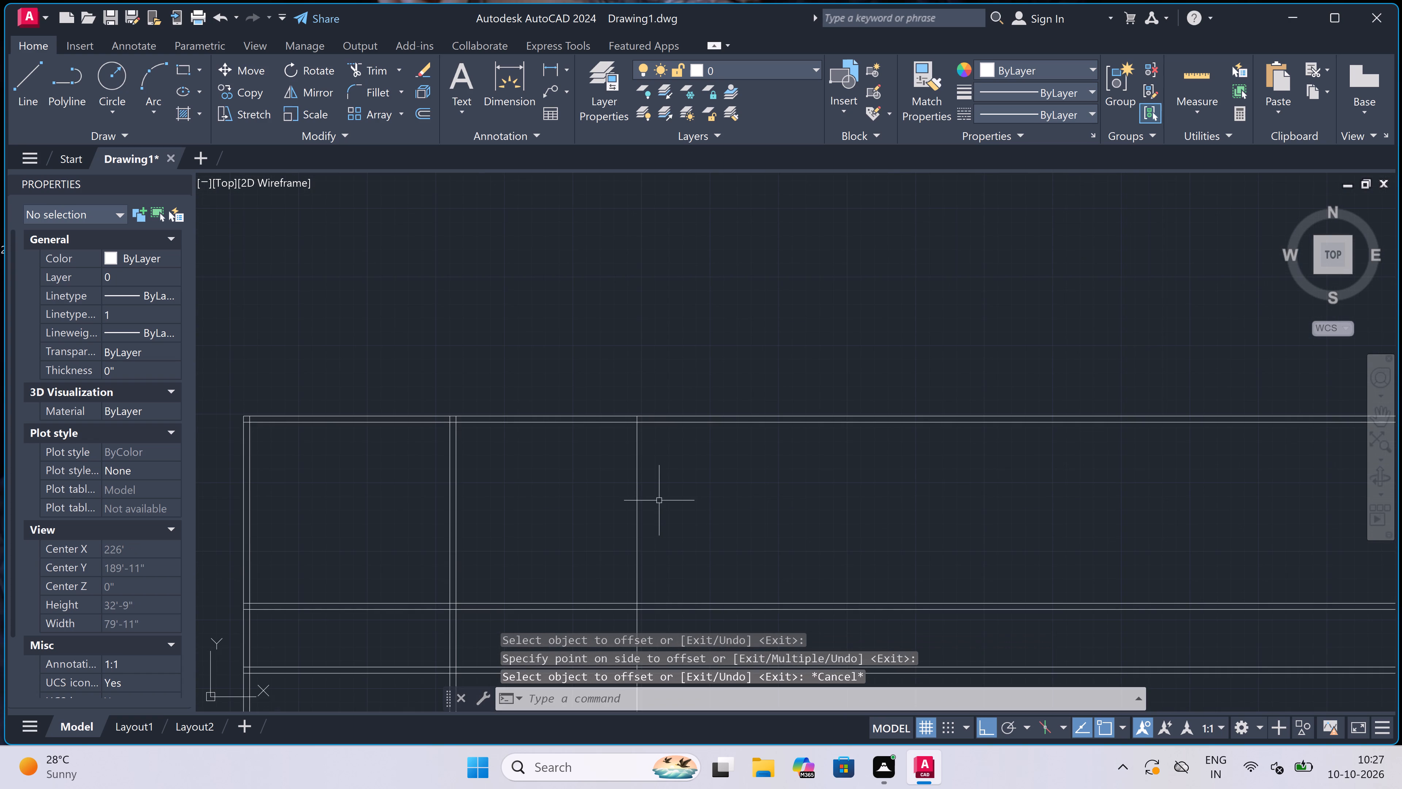
Offset the vertical line bounding the second room 4.5" to the right to form the second vertical partition's thickness.
{"action": "key", "text": "space"}
{"action": "left_click", "coordinate": [636, 507]}
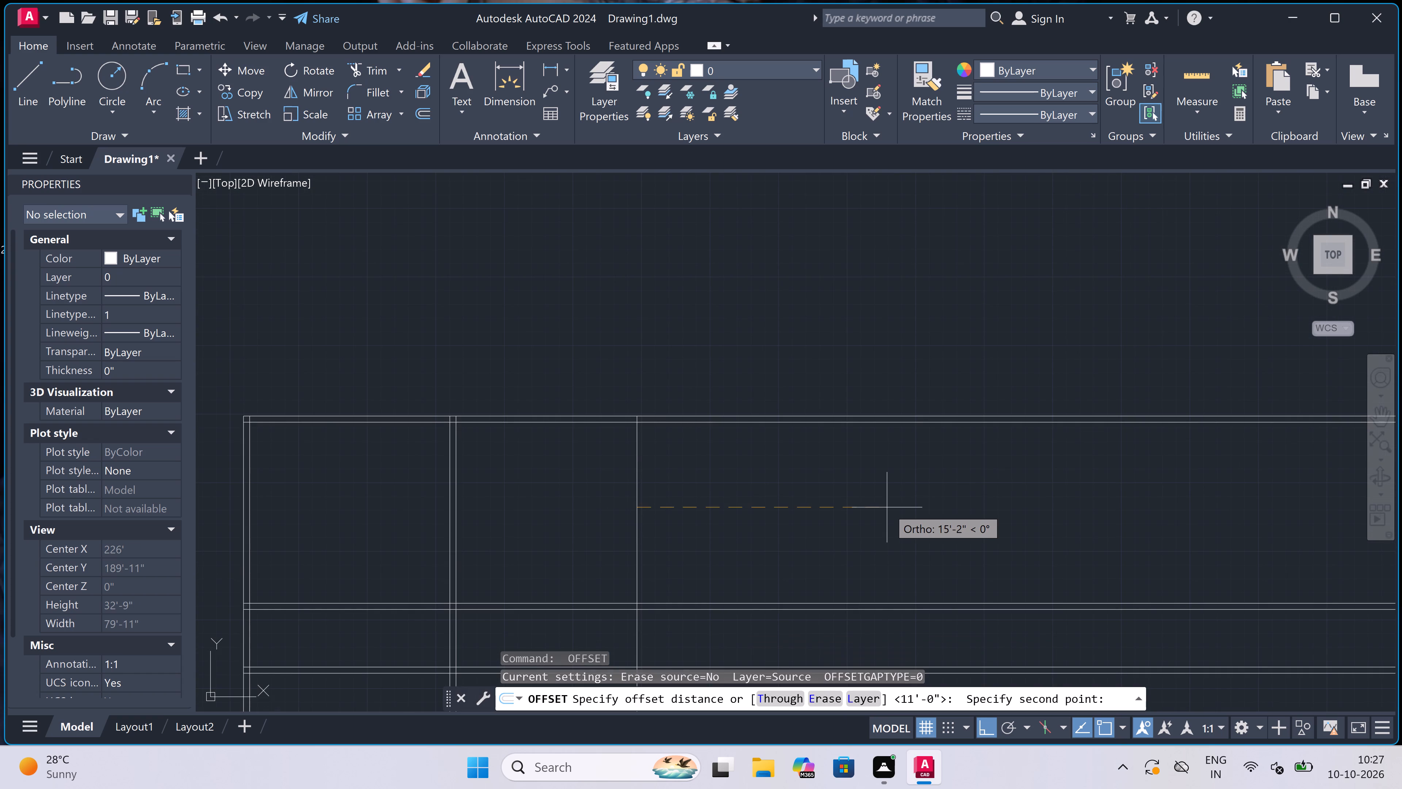
{"action": "type", "text": "4.5\""}
{"action": "key", "text": "space"}
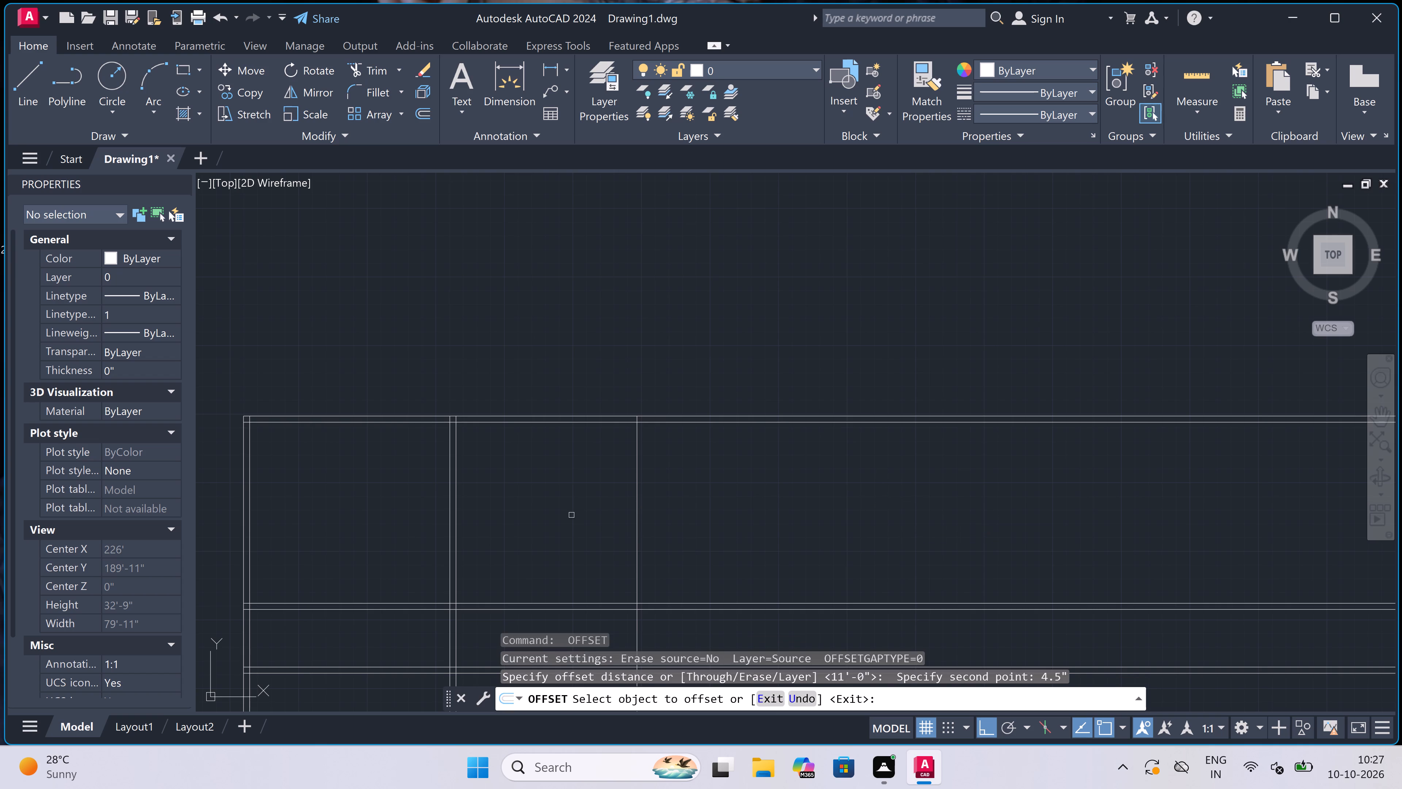
{"action": "left_click", "coordinate": [637, 489]}
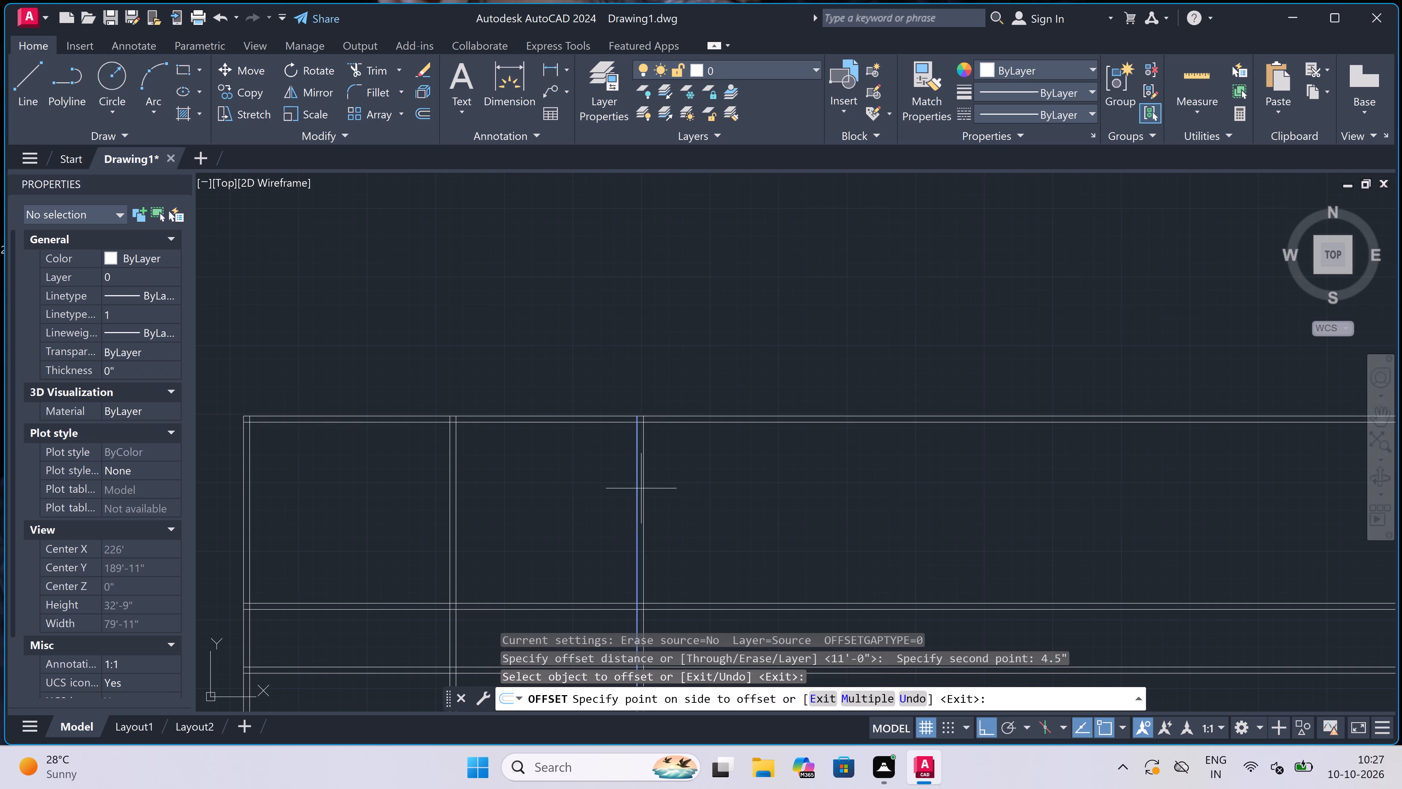
{"action": "left_click", "coordinate": [656, 488]}
{"action": "key", "text": "Escape"}
Offset the right-hand line of the second vertical partition 11' to the right to mark the third room's width.
{"action": "key", "text": "space"}
{"action": "left_click", "coordinate": [648, 491]}
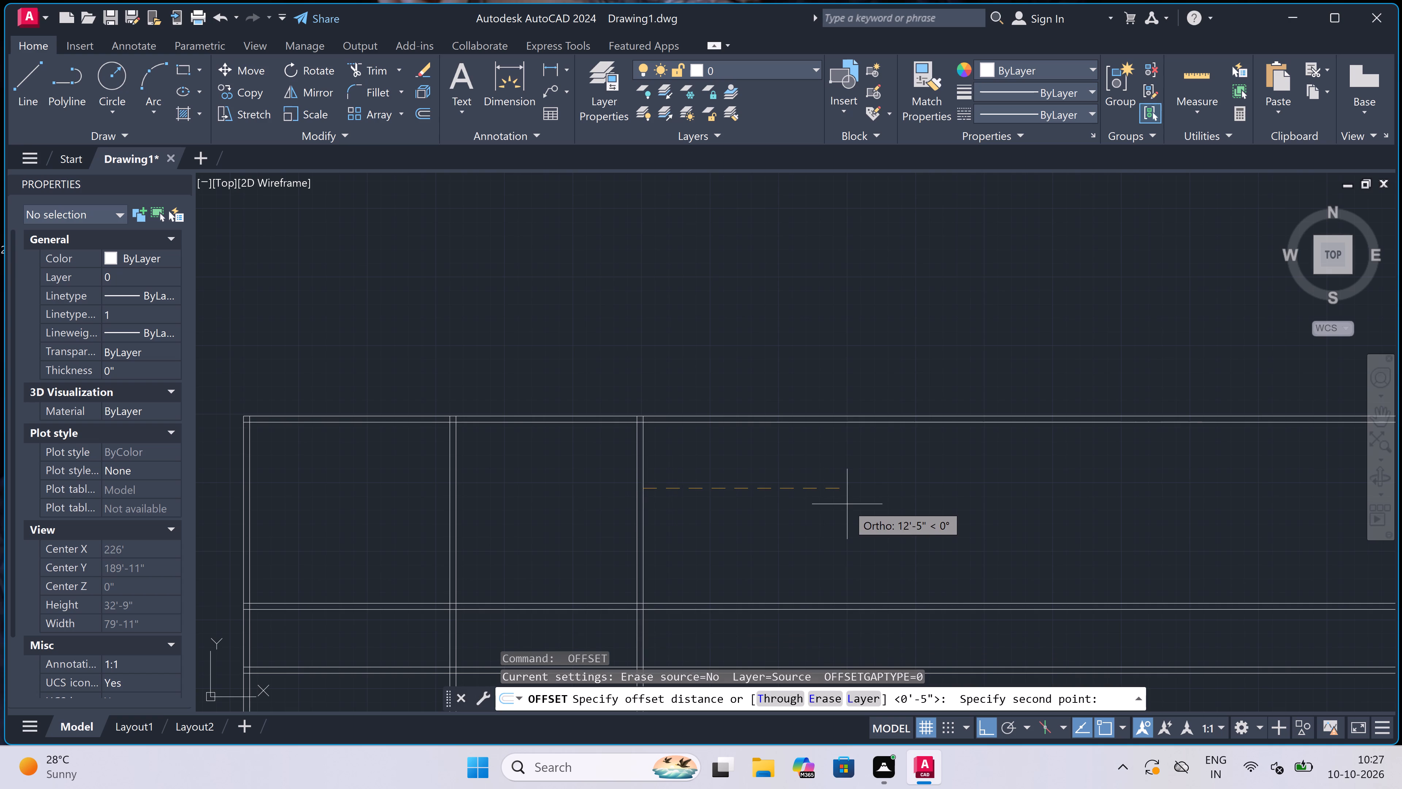
{"action": "type", "text": "11'"}
{"action": "key", "text": "space"}
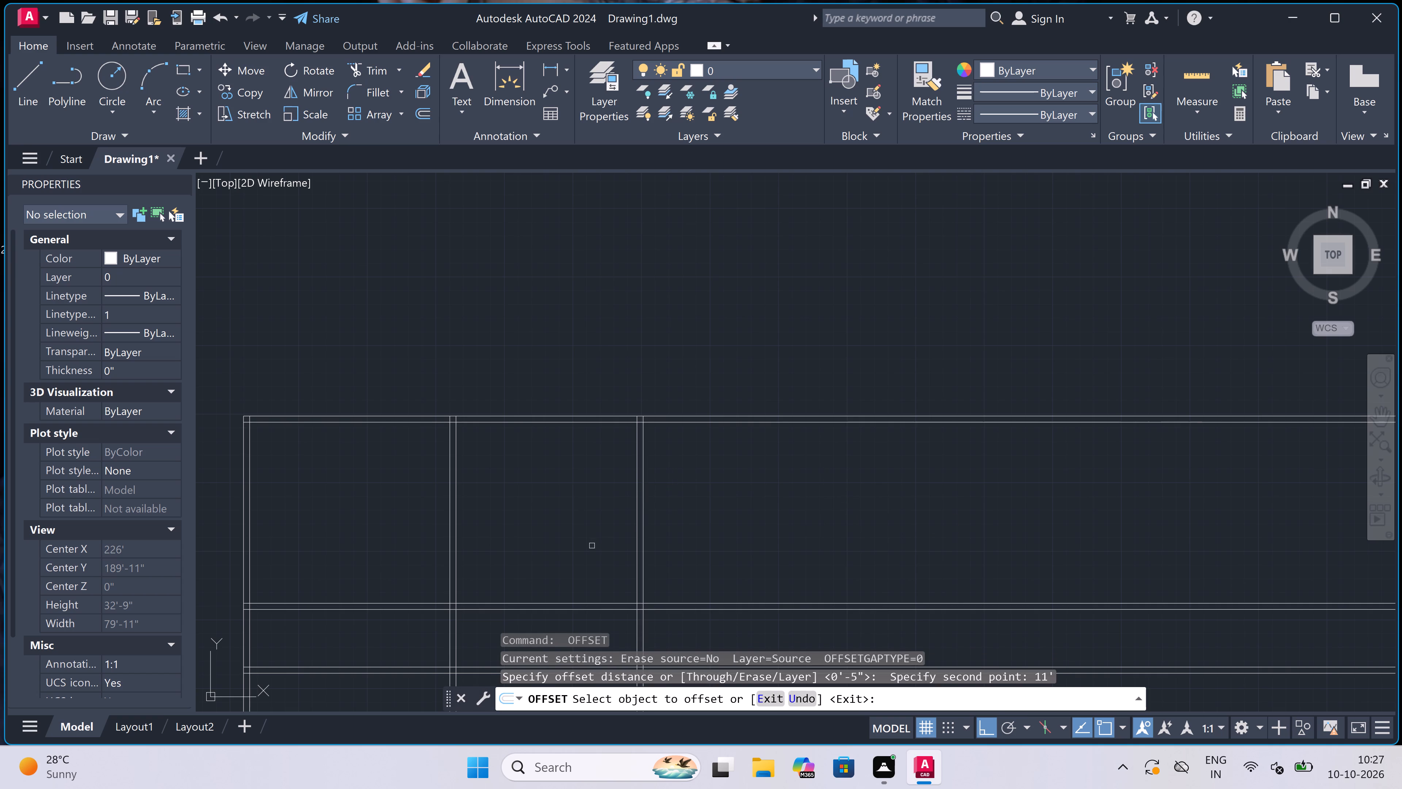
{"action": "left_click", "coordinate": [645, 511]}
{"action": "left_click", "coordinate": [681, 509]}
{"action": "key", "text": "Escape"}
Offset the vertical line bounding the third room 4.5" to the right to form the third vertical partition's thickness.
{"action": "key", "text": "space"}
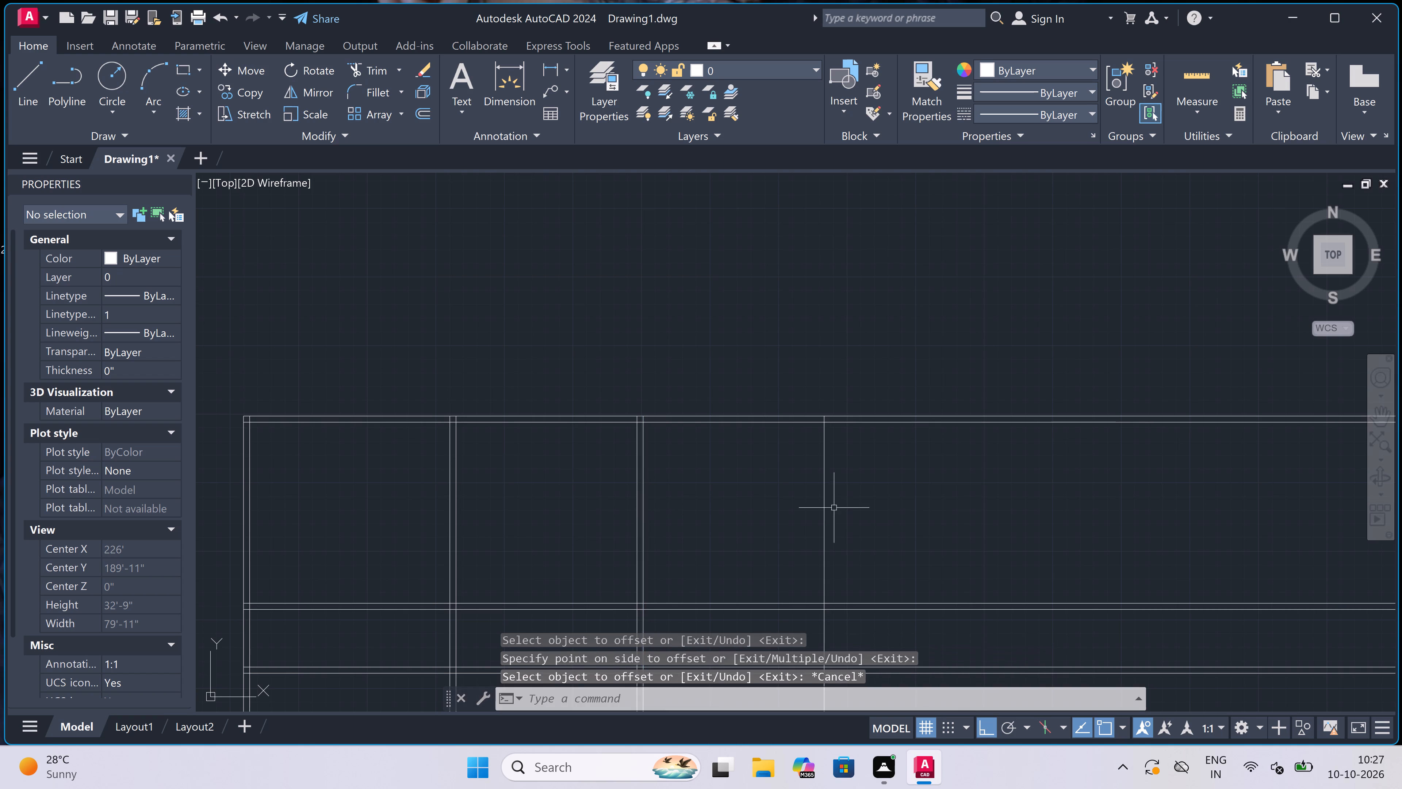
{"action": "left_click", "coordinate": [823, 499]}
{"action": "type", "text": "4.5\""}
{"action": "key", "text": "space"}
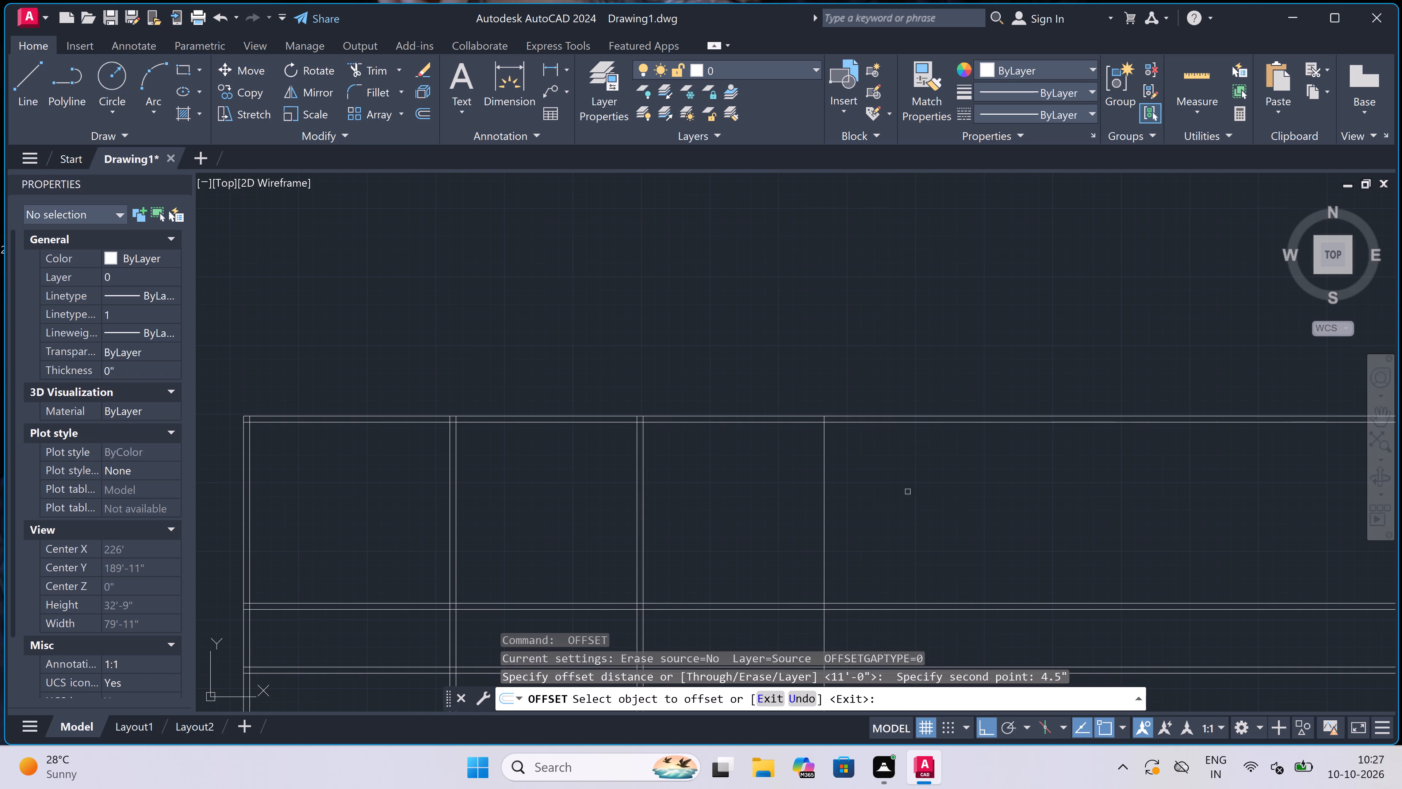
{"action": "left_click", "coordinate": [824, 477]}
{"action": "left_click", "coordinate": [898, 477]}
{"action": "key", "text": "Escape"}
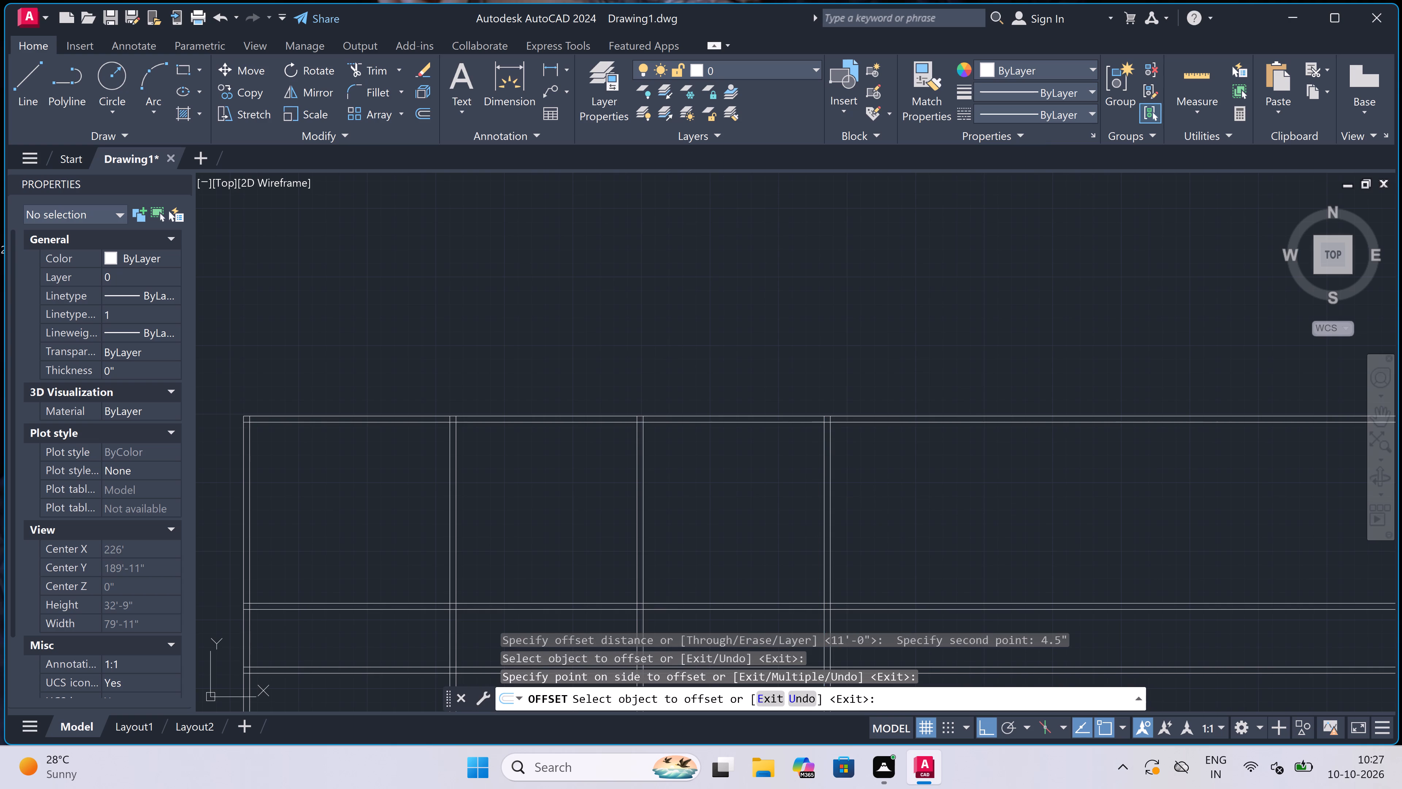
Offset the right-hand line of the third vertical partition 12'2" to the right to mark the fourth room's width.
{"action": "key", "text": "space"}
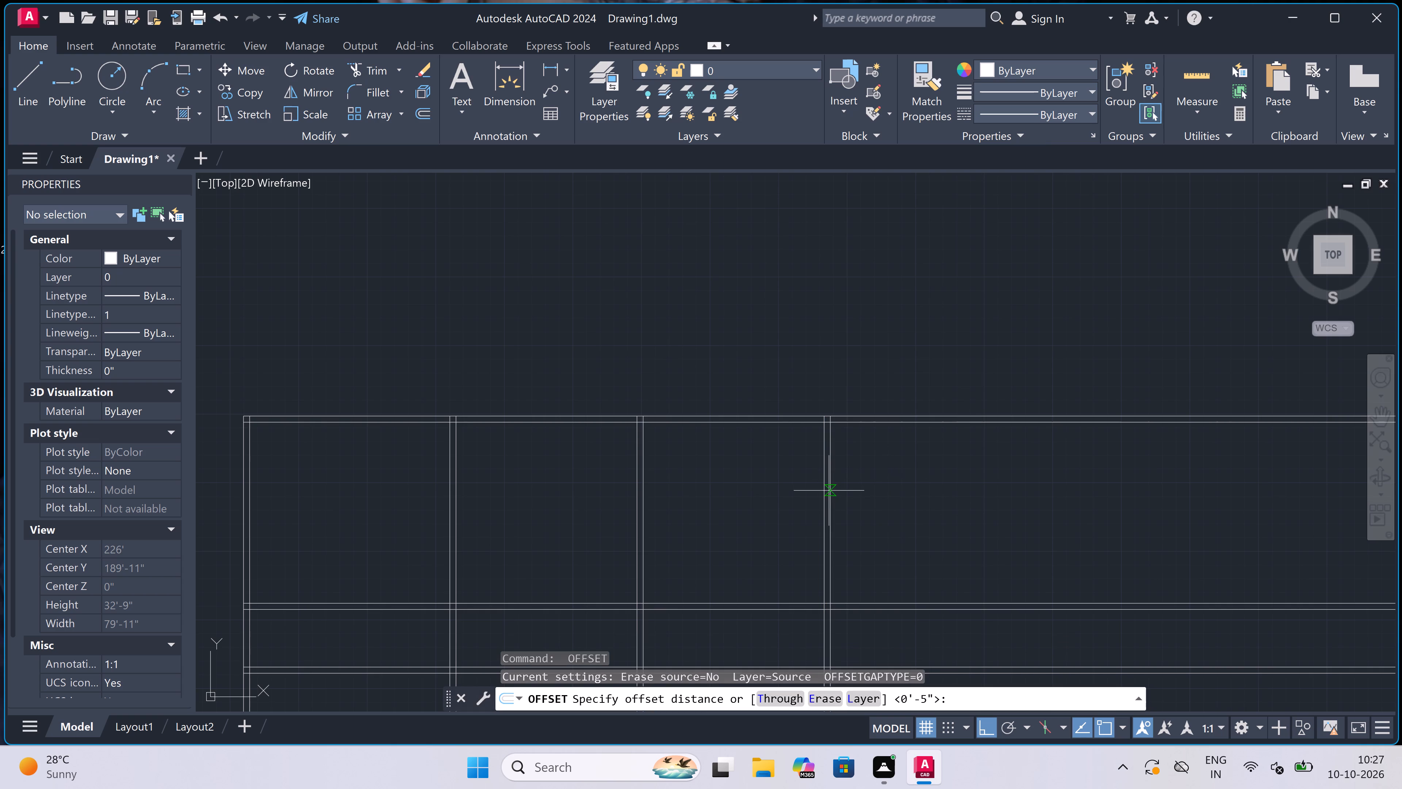
{"action": "left_click", "coordinate": [829, 491]}
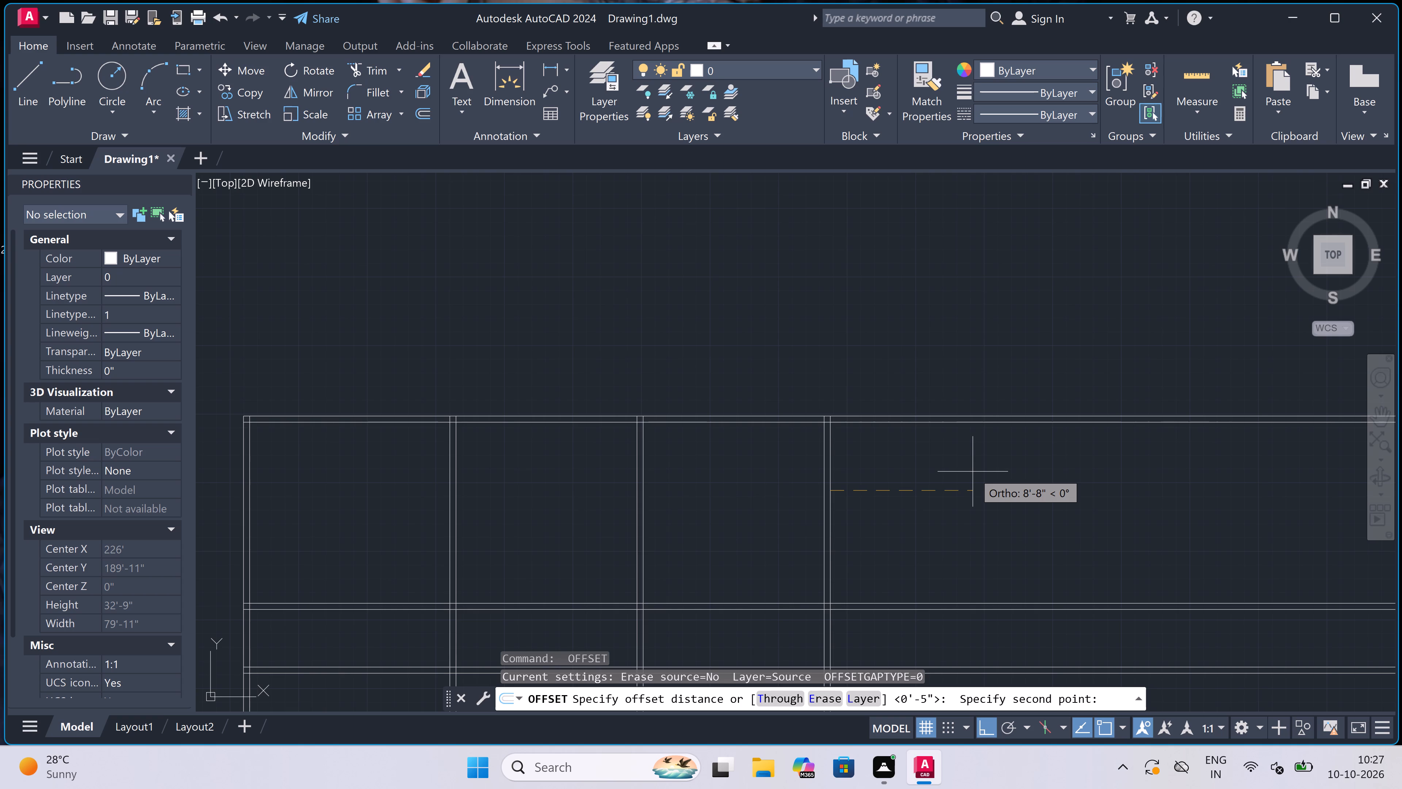
{"action": "type", "text": "12'"}
{"action": "key", "text": "2"}
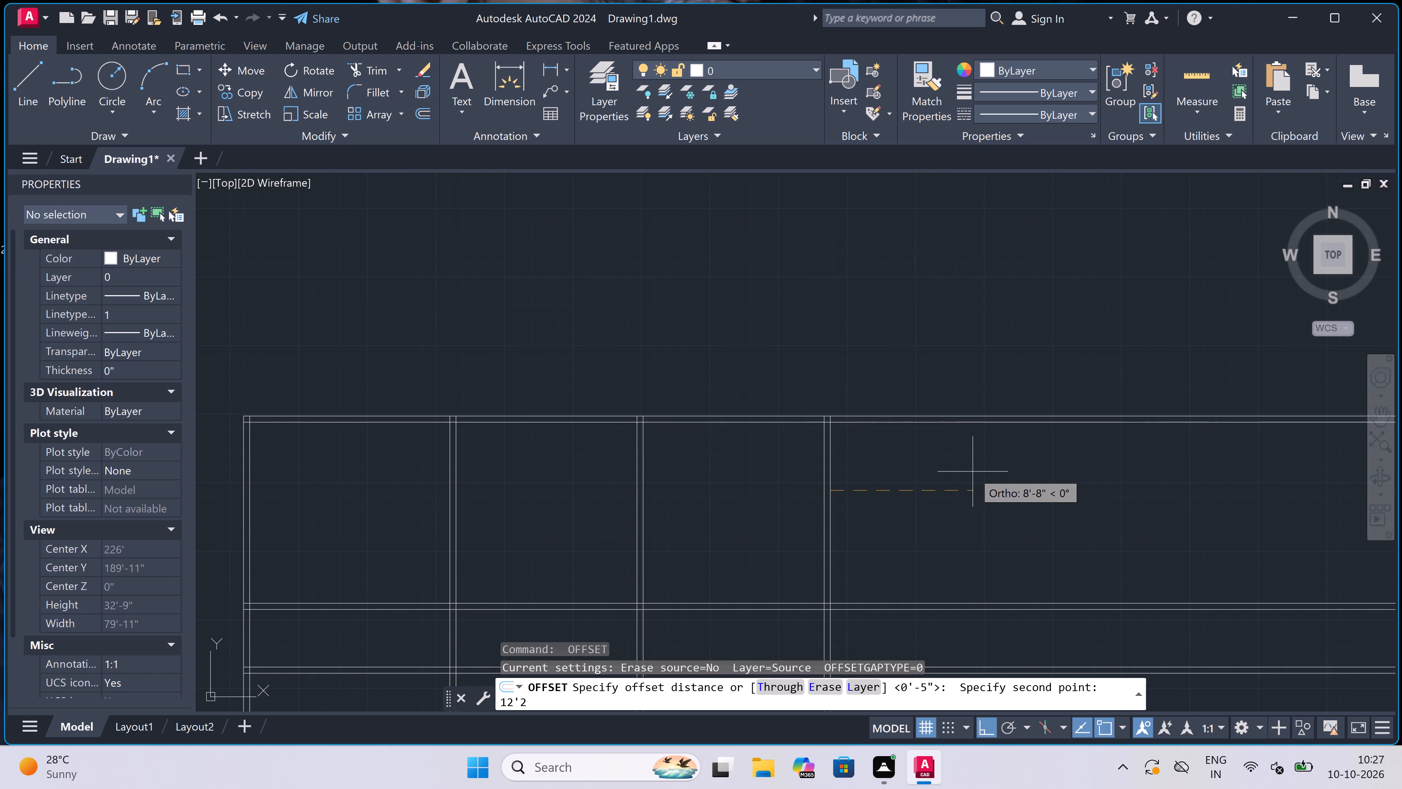
{"action": "key", "text": "shift+quotedbl"}
{"action": "key", "text": "space"}
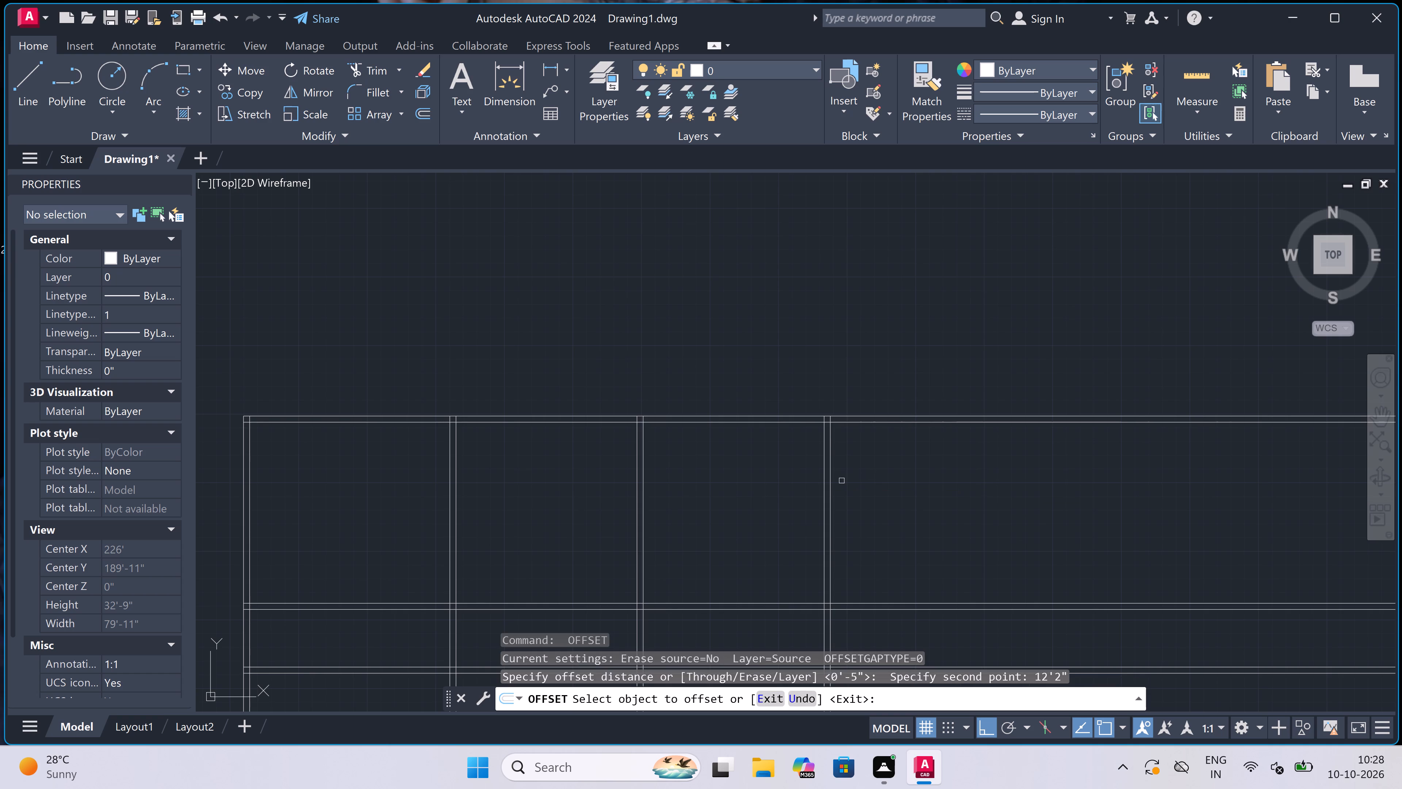
{"action": "left_click", "coordinate": [831, 472]}
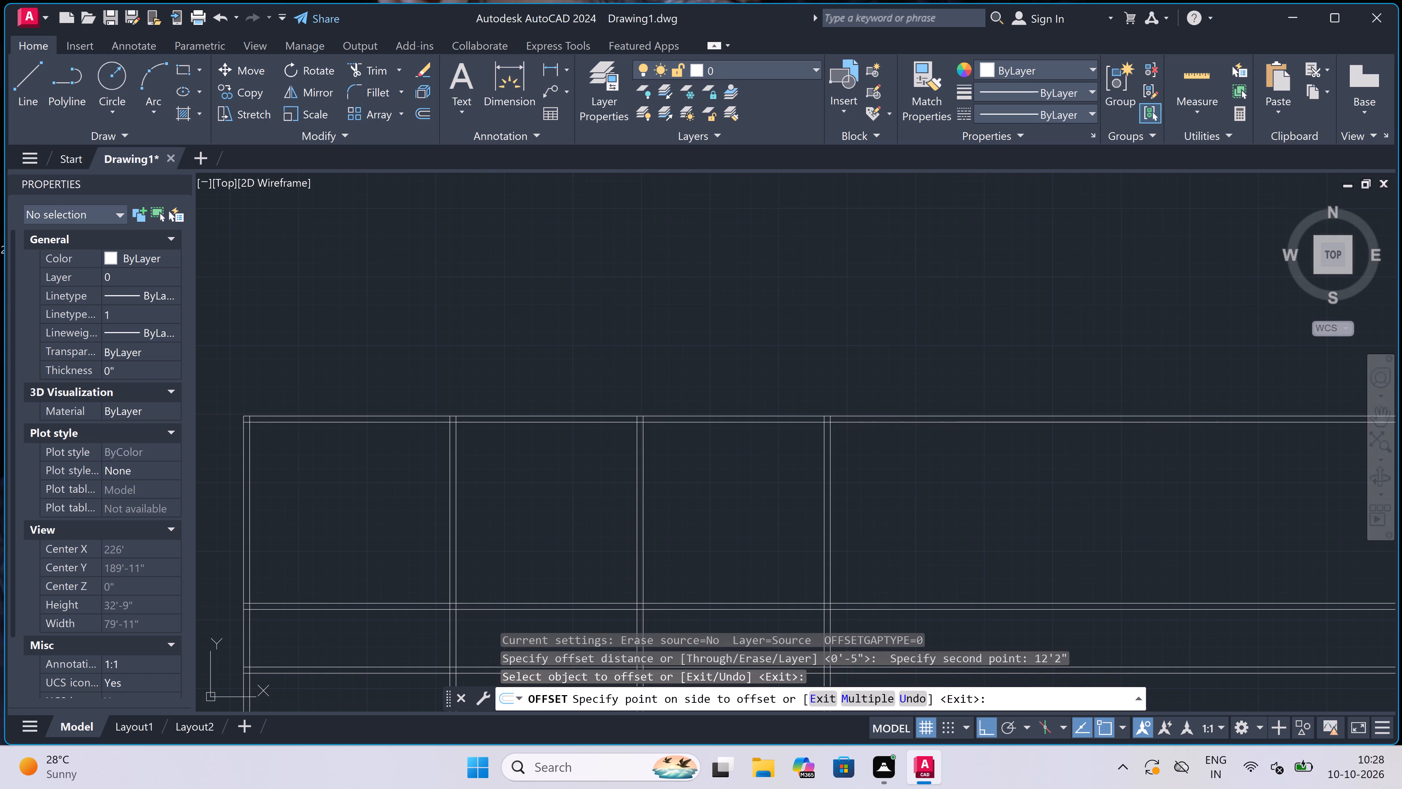
{"action": "double_click", "coordinate": [981, 465]}
{"action": "key", "text": "Escape"}
Offset the vertical line bounding the fourth room 4.5" to the right to form the right-hand wall's thickness.
{"action": "scroll", "coordinate": [854, 482], "scroll_direction": "down", "scroll_amount": 3}
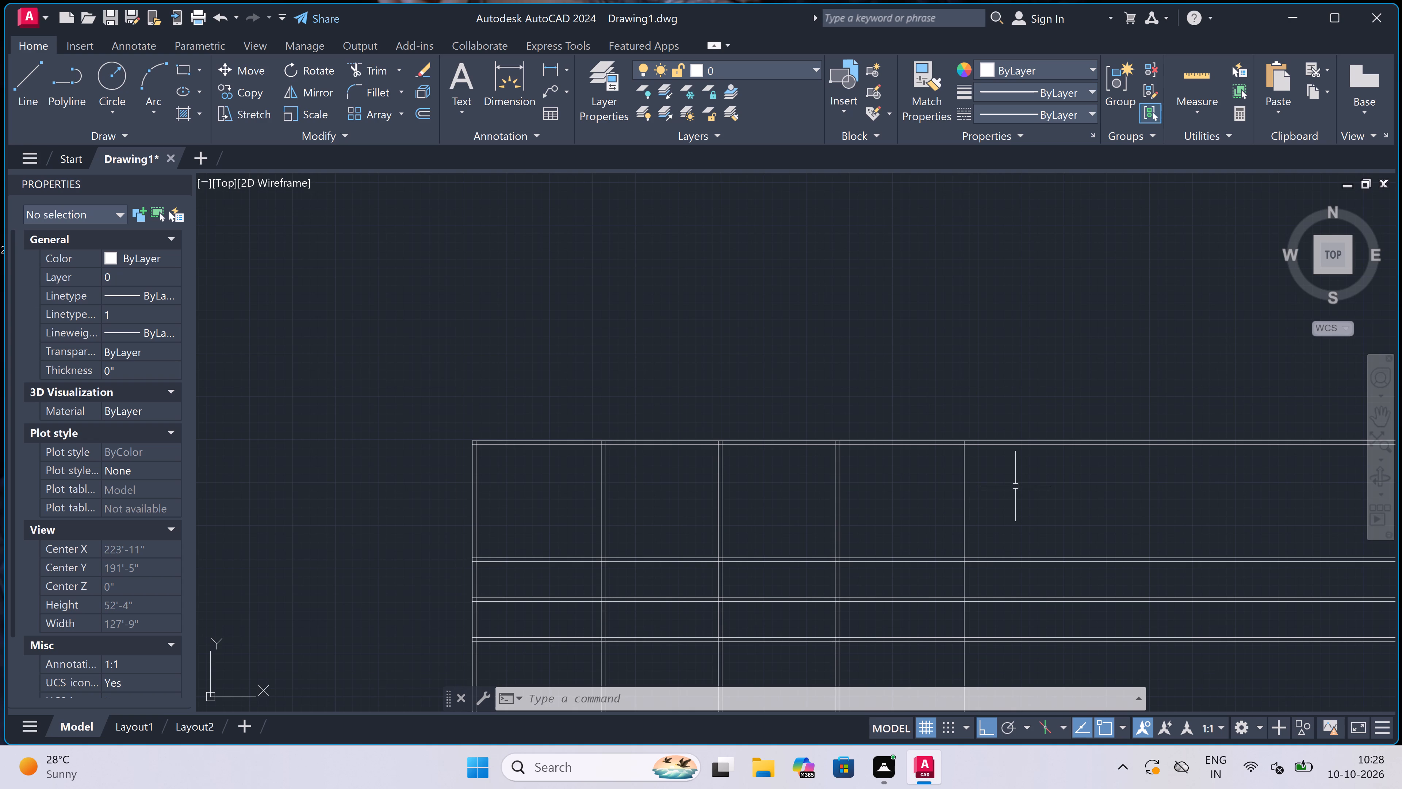
{"action": "scroll", "coordinate": [1015, 486], "scroll_direction": "down", "scroll_amount": 1}
{"action": "scroll", "coordinate": [992, 504], "scroll_direction": "up", "scroll_amount": 2}
{"action": "key", "text": "space"}
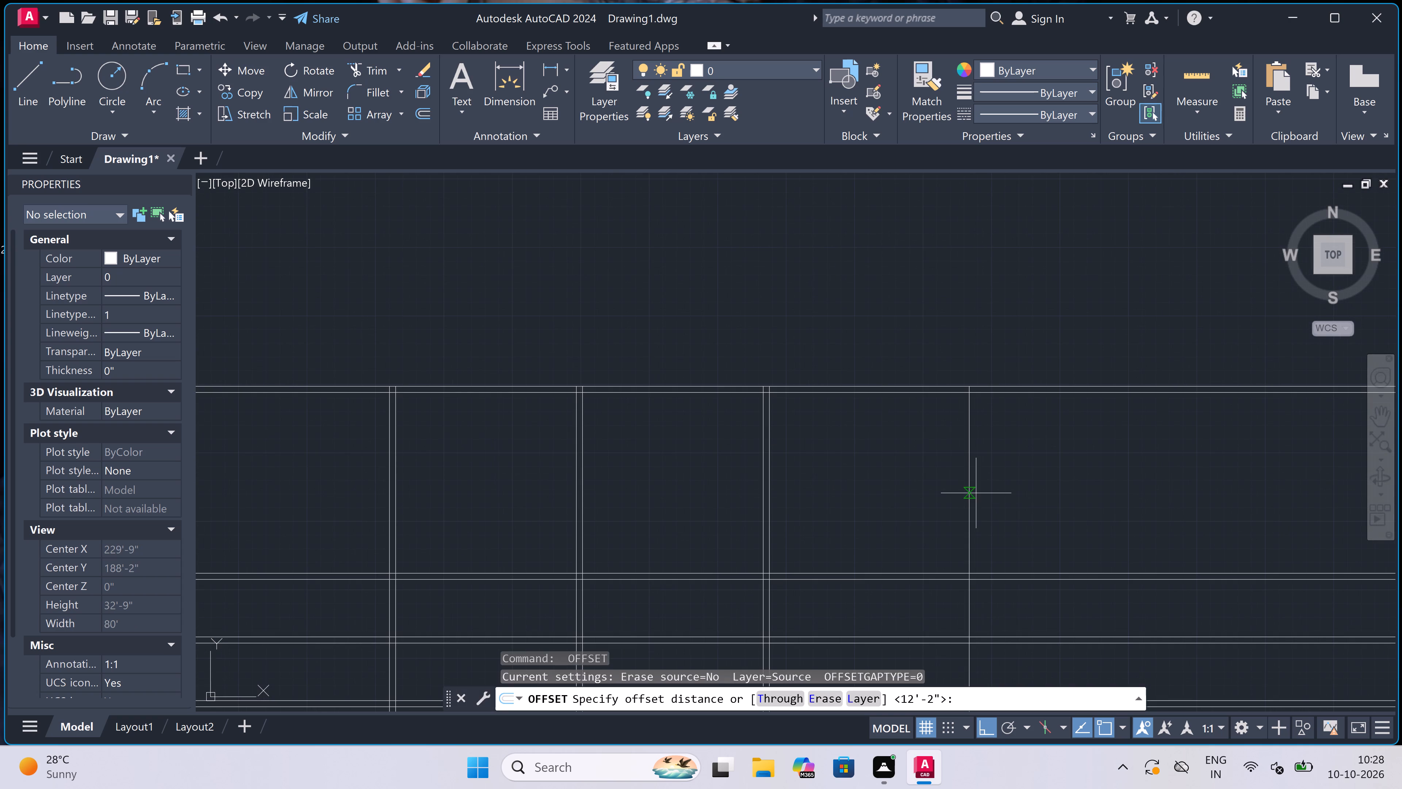
{"action": "left_click", "coordinate": [976, 493]}
{"action": "type", "text": "4.5\""}
{"action": "key", "text": "space"}
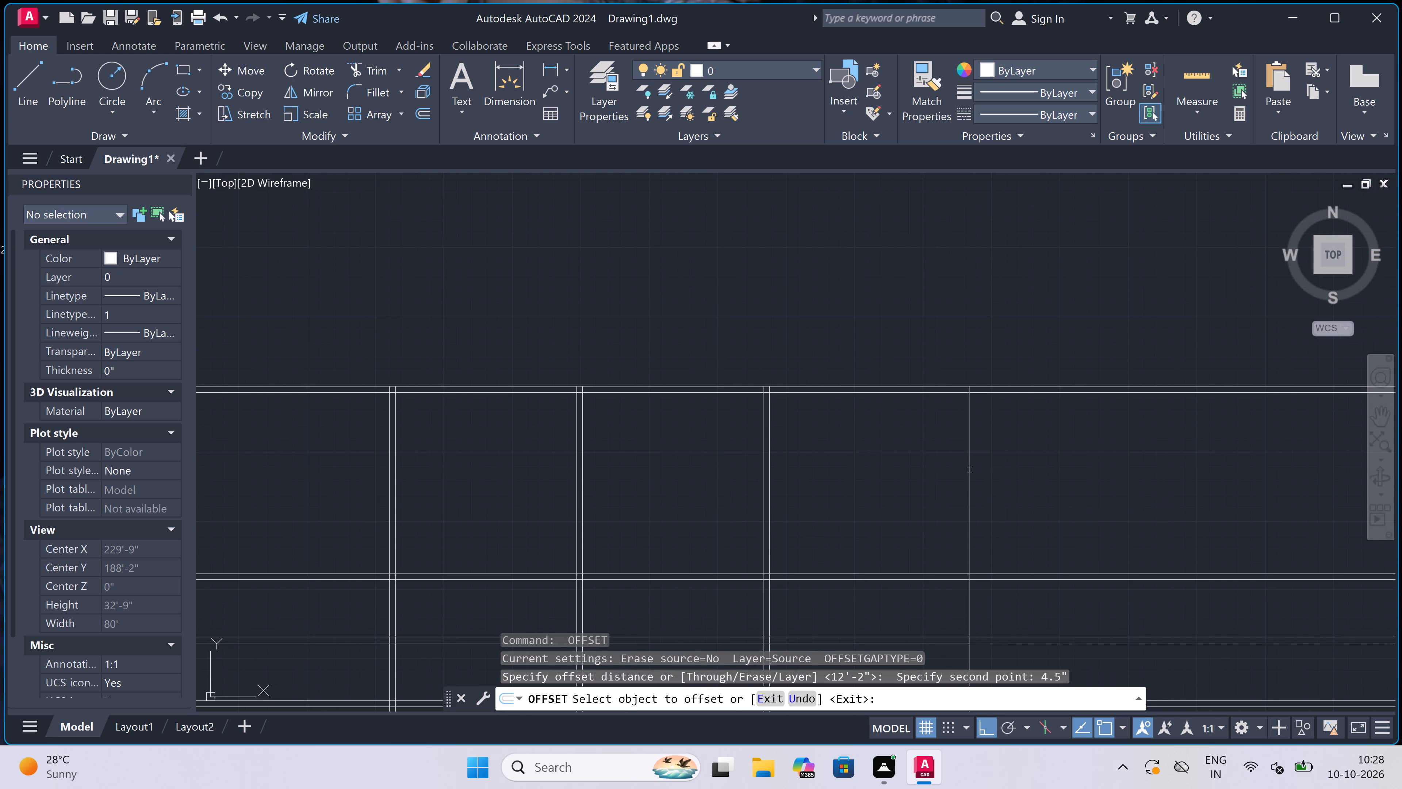
{"action": "left_click", "coordinate": [969, 470]}
{"action": "double_click", "coordinate": [1031, 468]}
{"action": "key", "text": "Escape"}
Trim all horizontal wall and partition lines extending to the right beyond the rightmost vertical wall.
{"action": "scroll", "coordinate": [1018, 464], "scroll_direction": "down", "scroll_amount": 2}
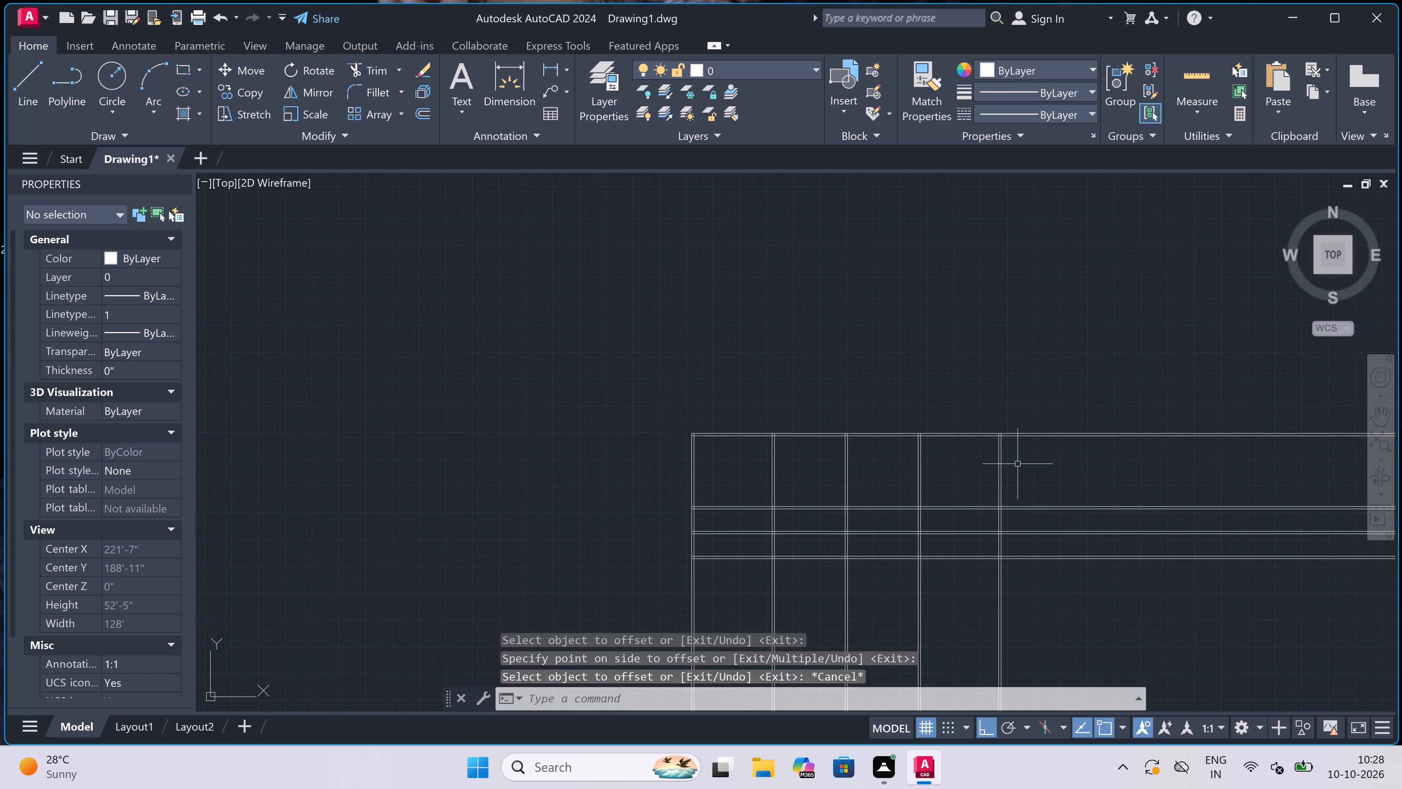
{"action": "scroll", "coordinate": [1028, 489], "scroll_direction": "up", "scroll_amount": 1}
{"action": "key", "text": "t"}
{"action": "key", "text": "r"}
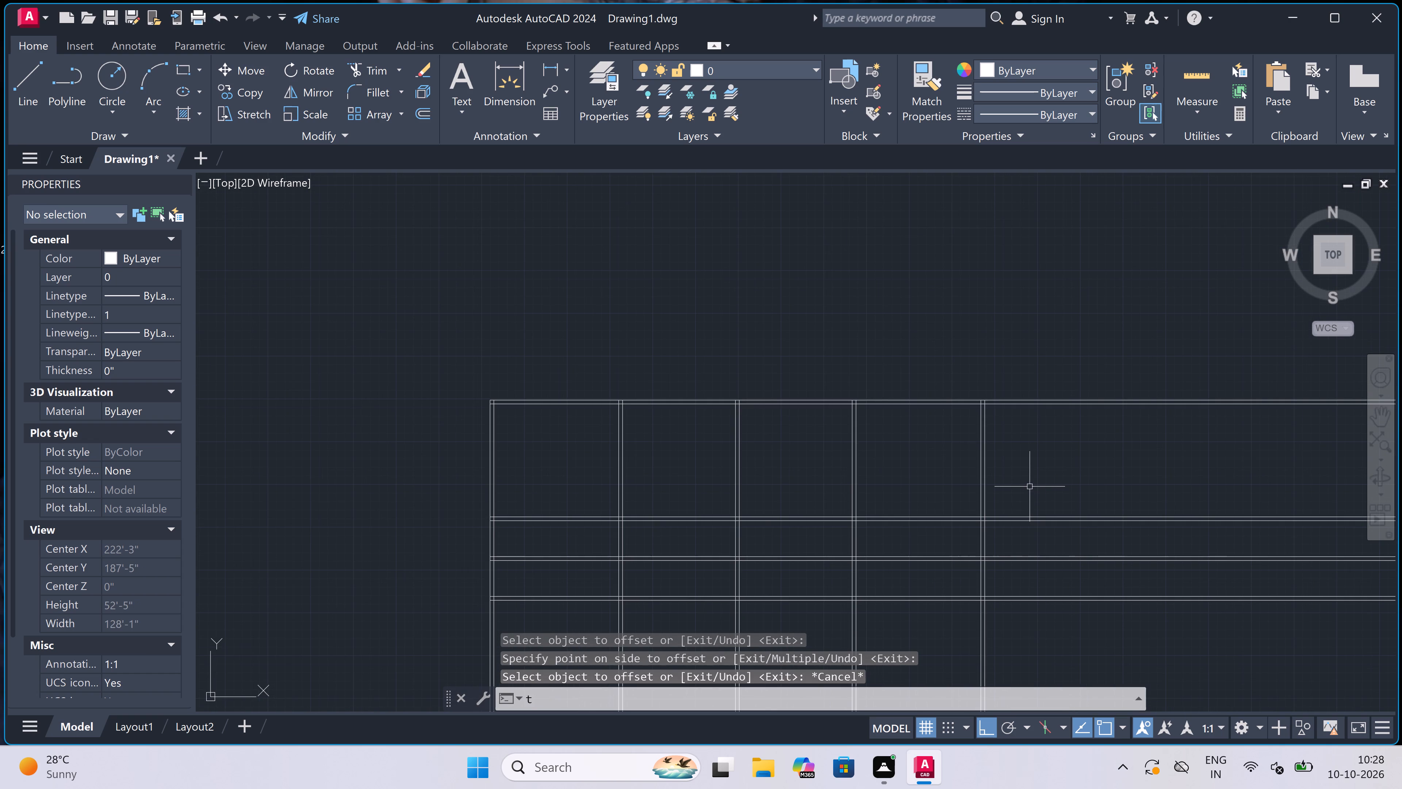
{"action": "key", "text": "space"}
{"action": "left_click", "coordinate": [1045, 362]}
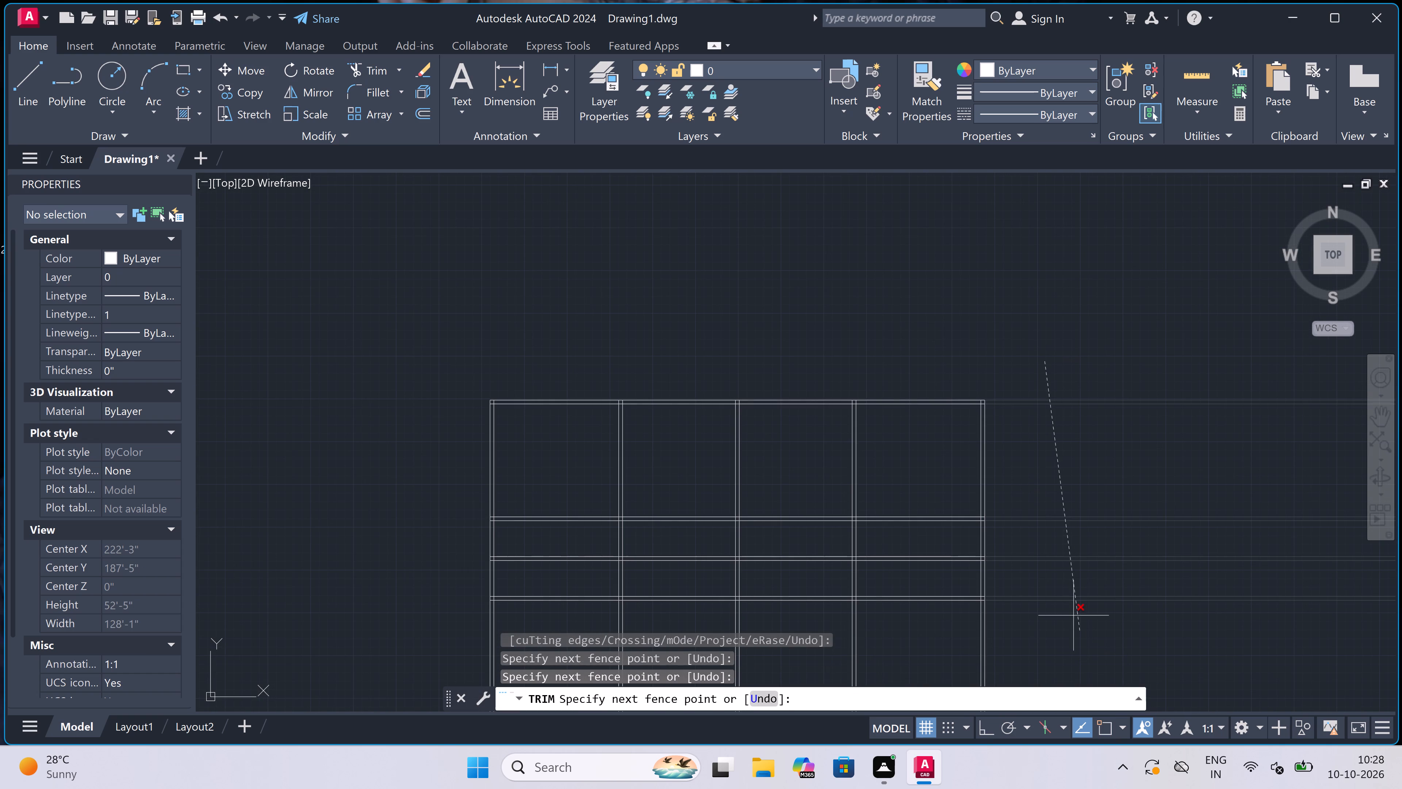
{"action": "left_click", "coordinate": [1071, 610]}
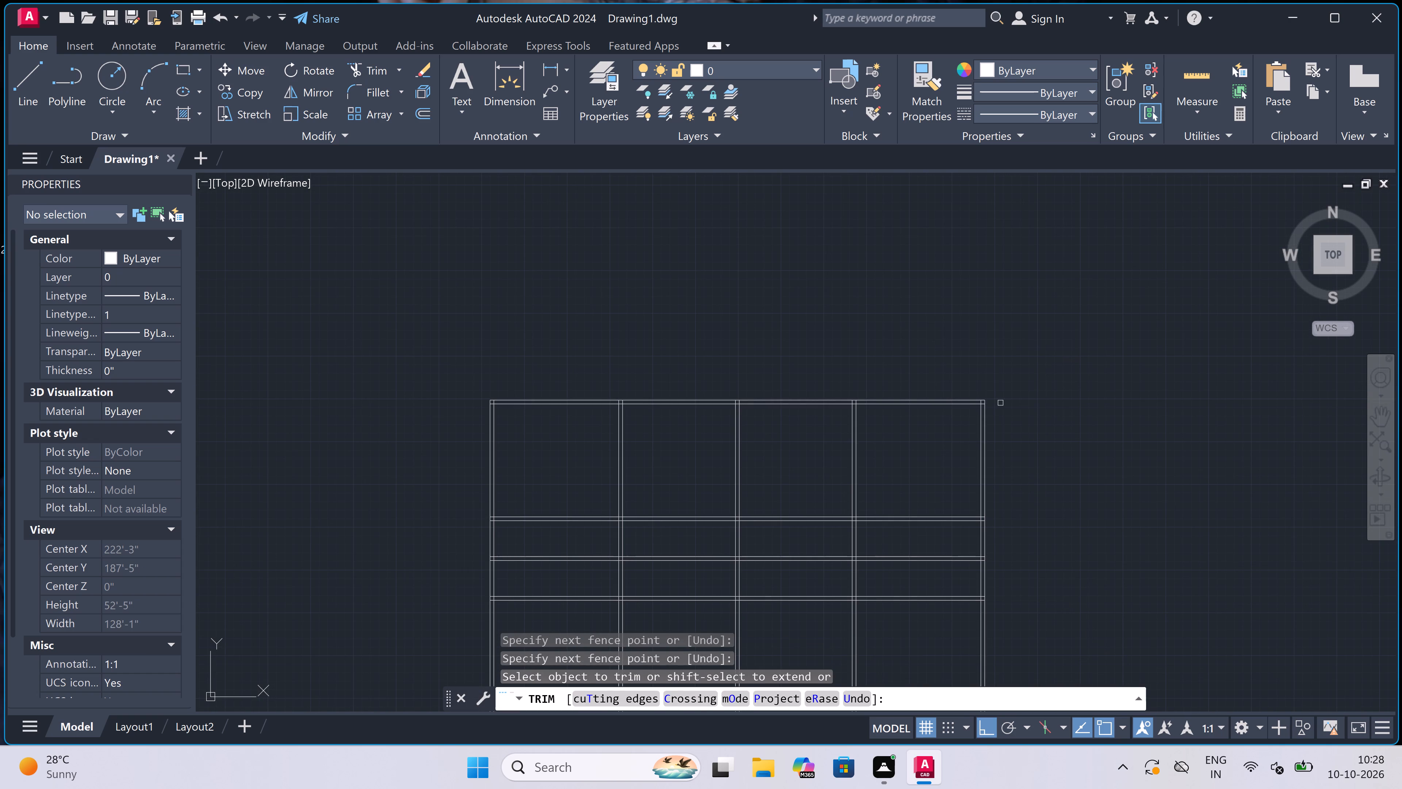
Trim the second and third horizontal partitions' lines out of the two middle bays between the vertical partitions.
{"action": "scroll", "coordinate": [1000, 403], "scroll_direction": "down", "scroll_amount": 2}
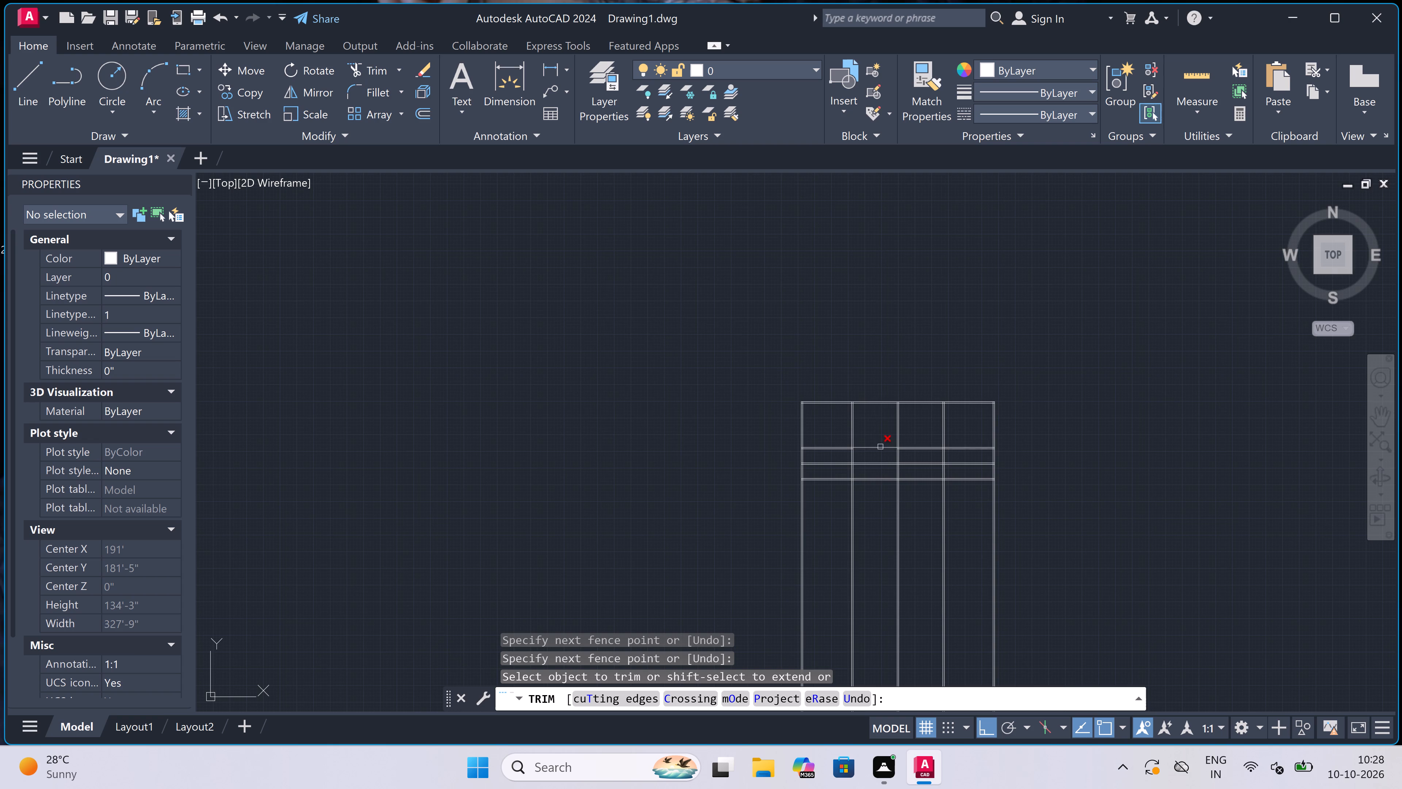
{"action": "scroll", "coordinate": [880, 447], "scroll_direction": "up", "scroll_amount": 2}
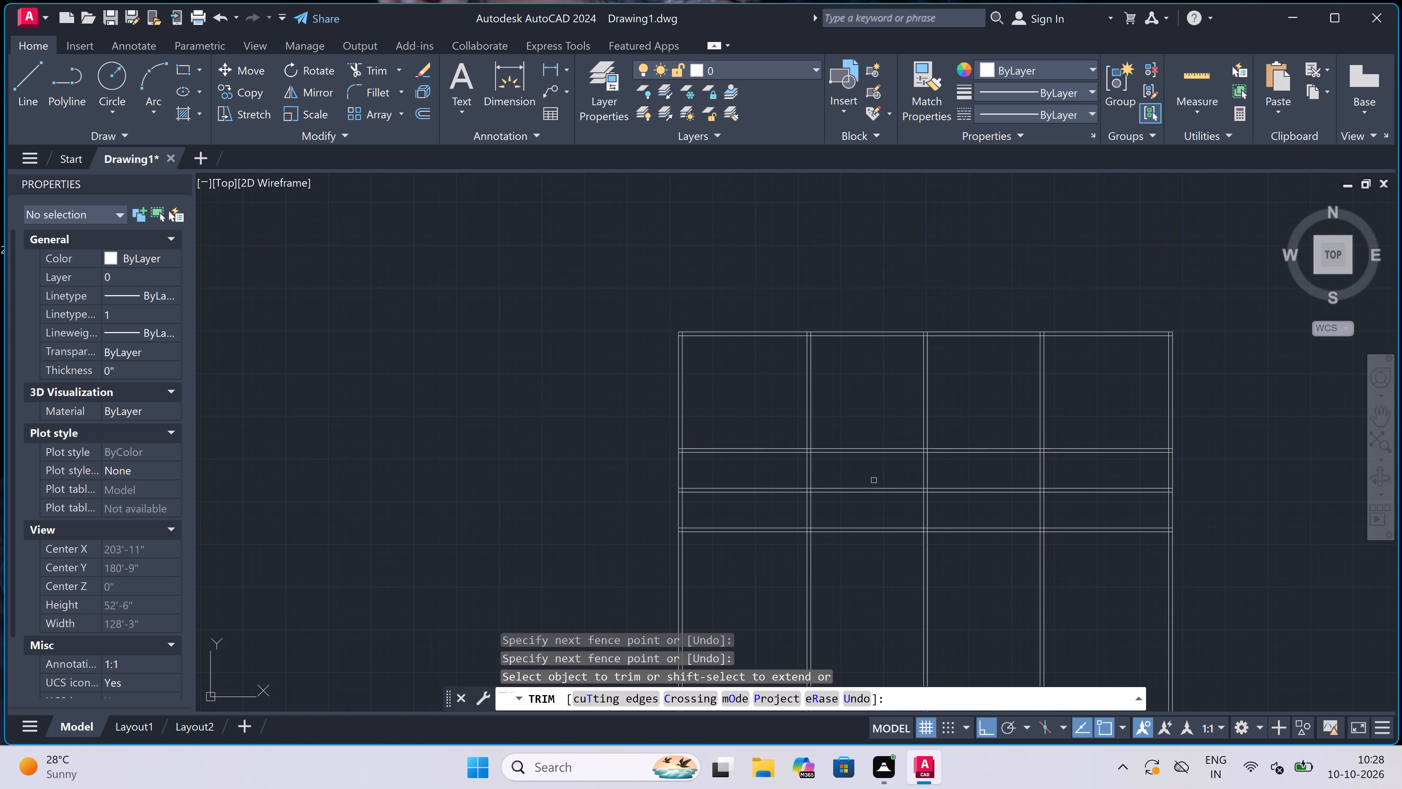
{"action": "left_click", "coordinate": [876, 479]}
{"action": "left_click", "coordinate": [878, 545]}
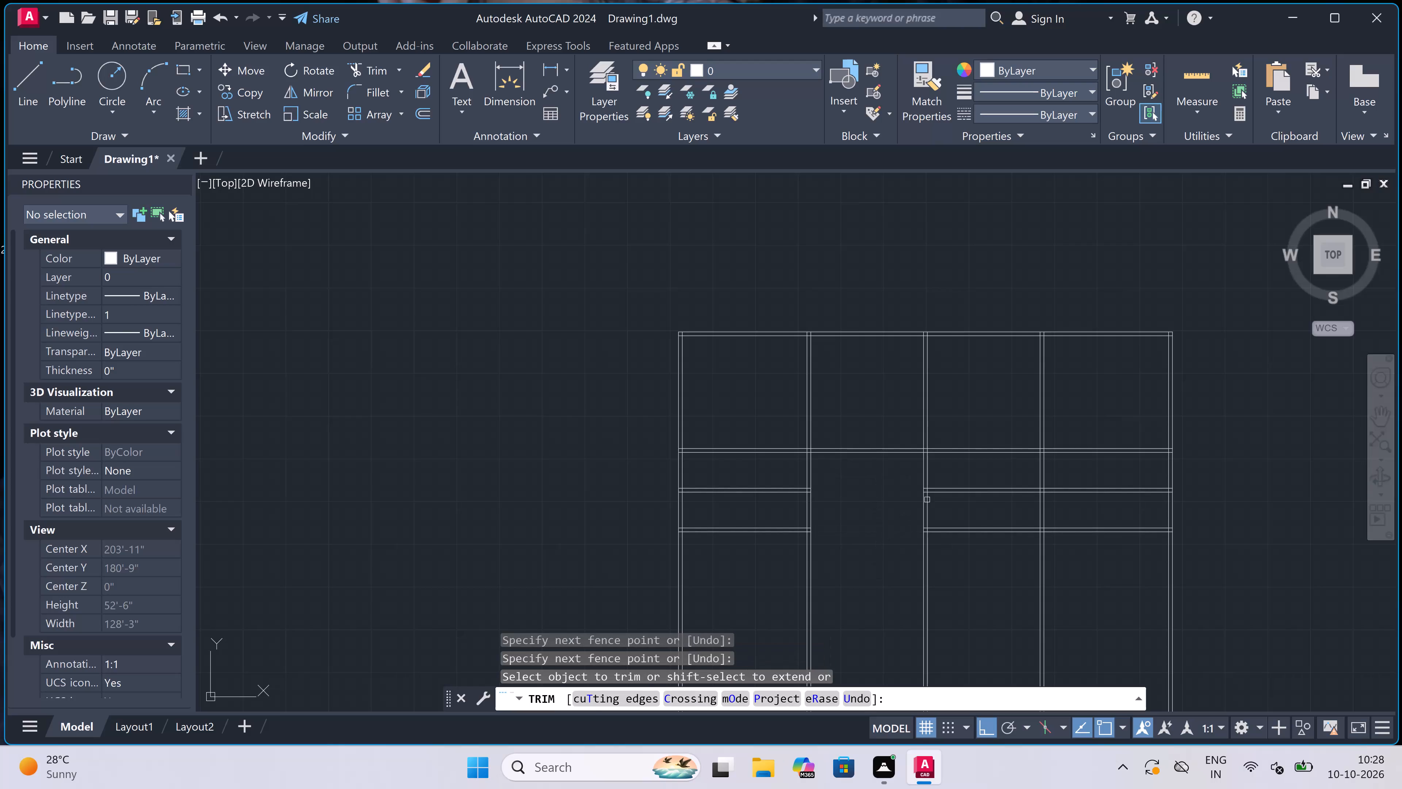
{"action": "left_click", "coordinate": [955, 478]}
{"action": "left_click", "coordinate": [974, 550]}
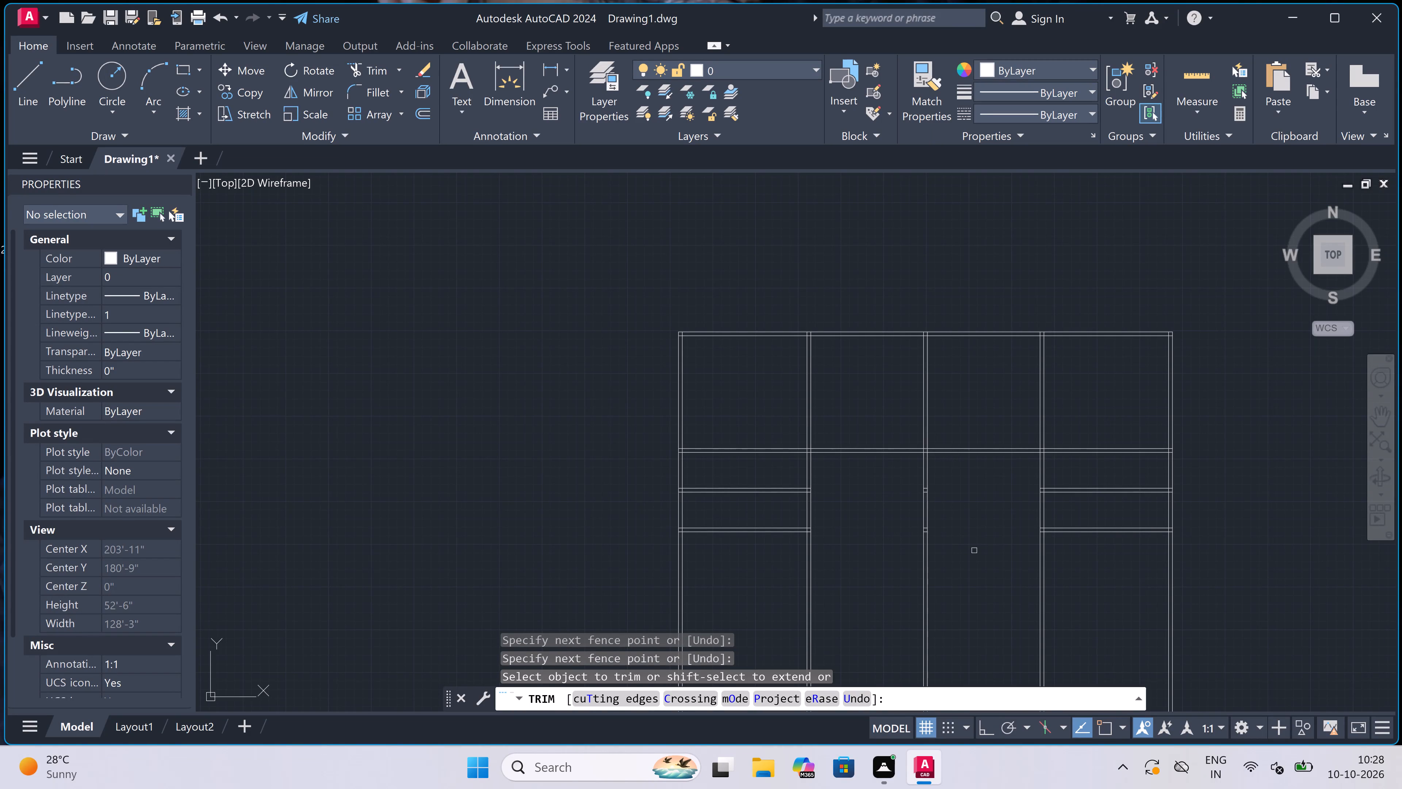
{"action": "scroll", "coordinate": [692, 483], "scroll_direction": "up", "scroll_amount": 2}
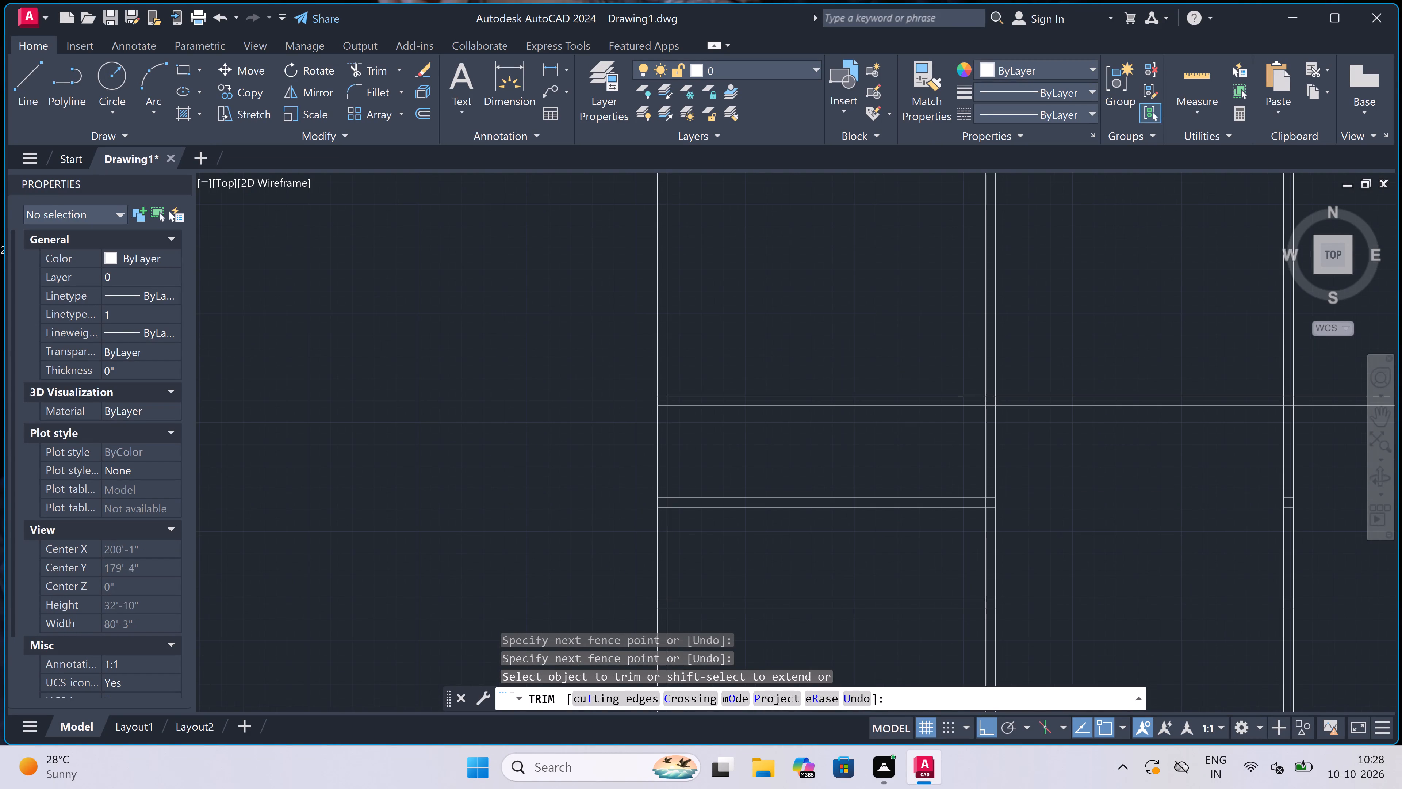
{"action": "key", "text": "Escape"}
Draw a 4.5" thick small vertical partition in the first bay, 6' from the left wall's inner face, between the first and third horizontal partitions.
{"action": "type", "text": "l"}
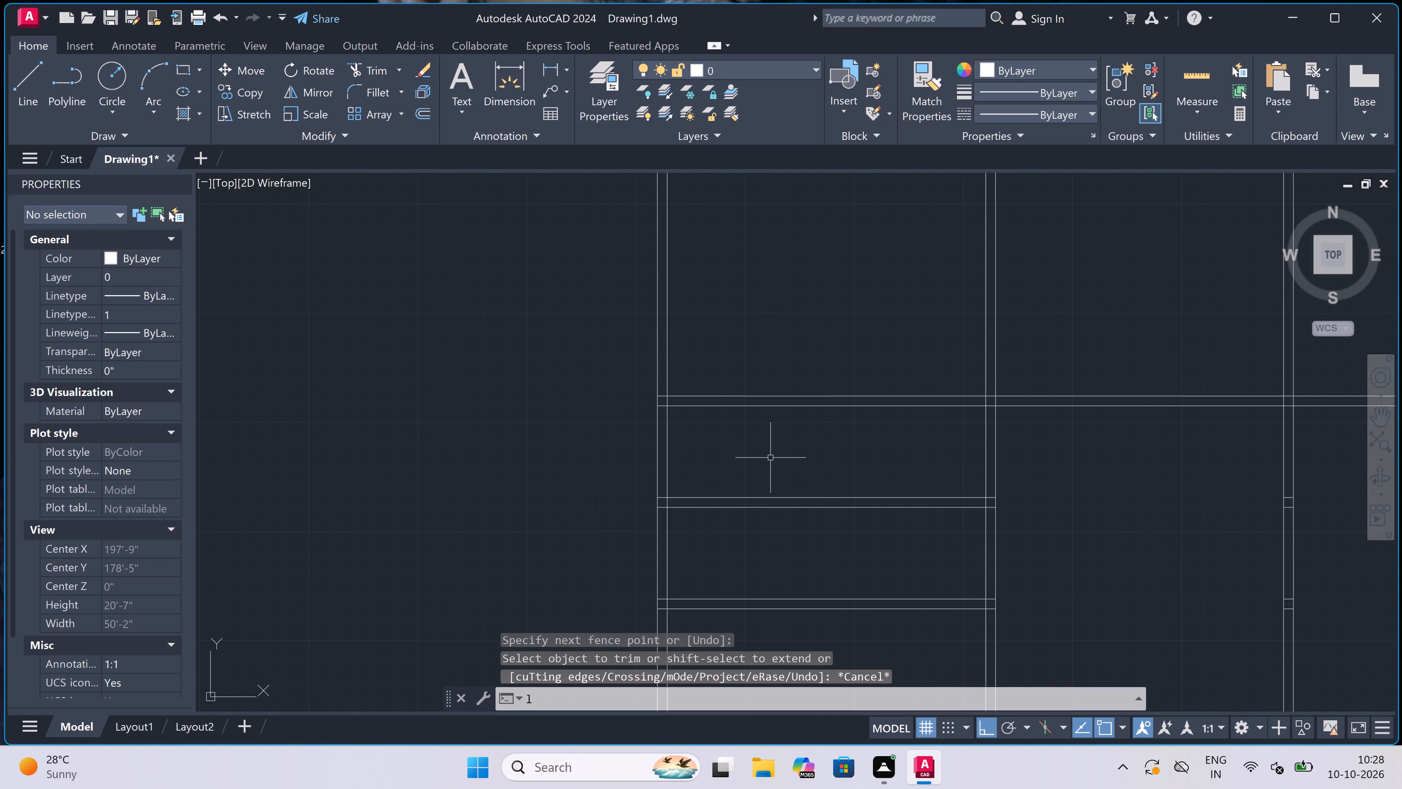
{"action": "key", "text": "space"}
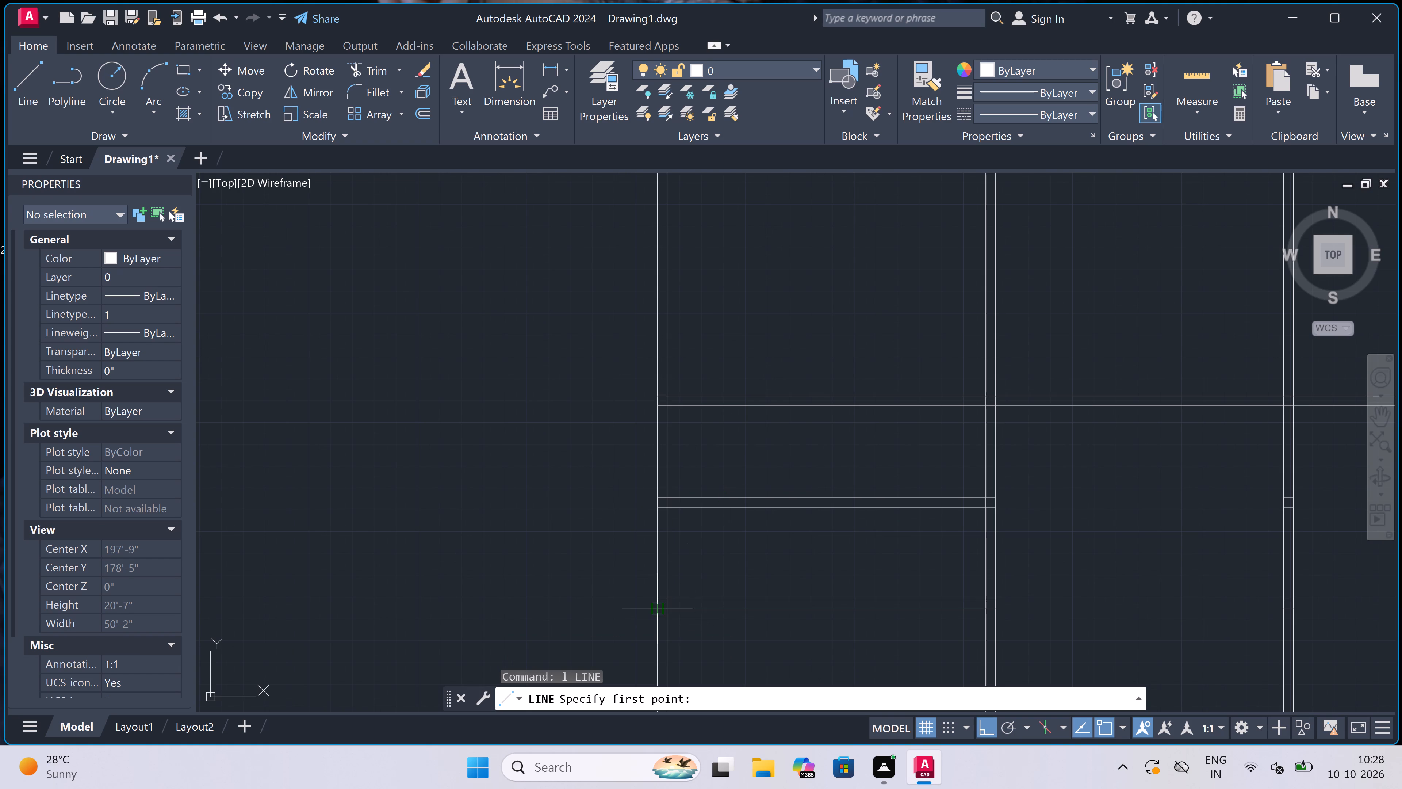
{"action": "left_click", "coordinate": [671, 610]}
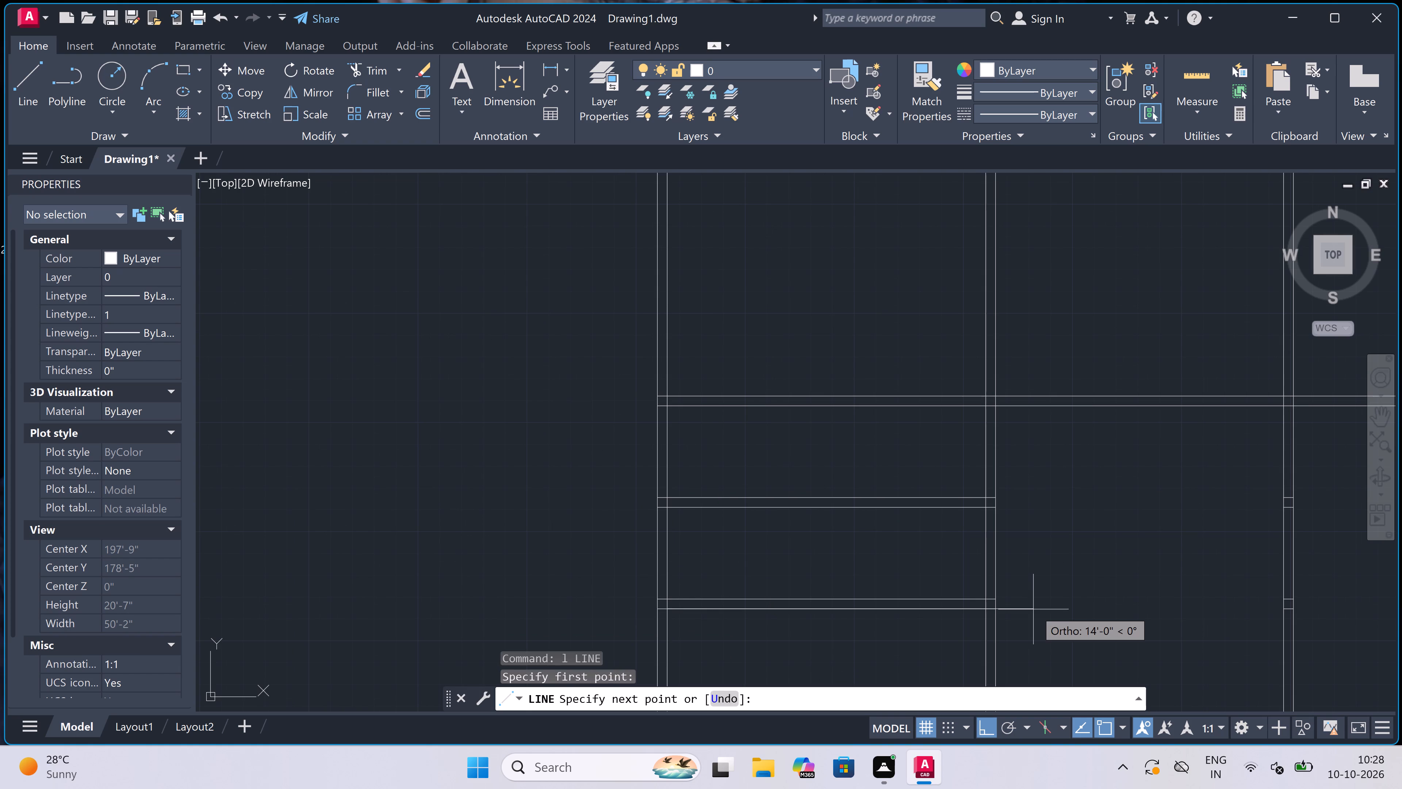
{"action": "type", "text": "6'"}
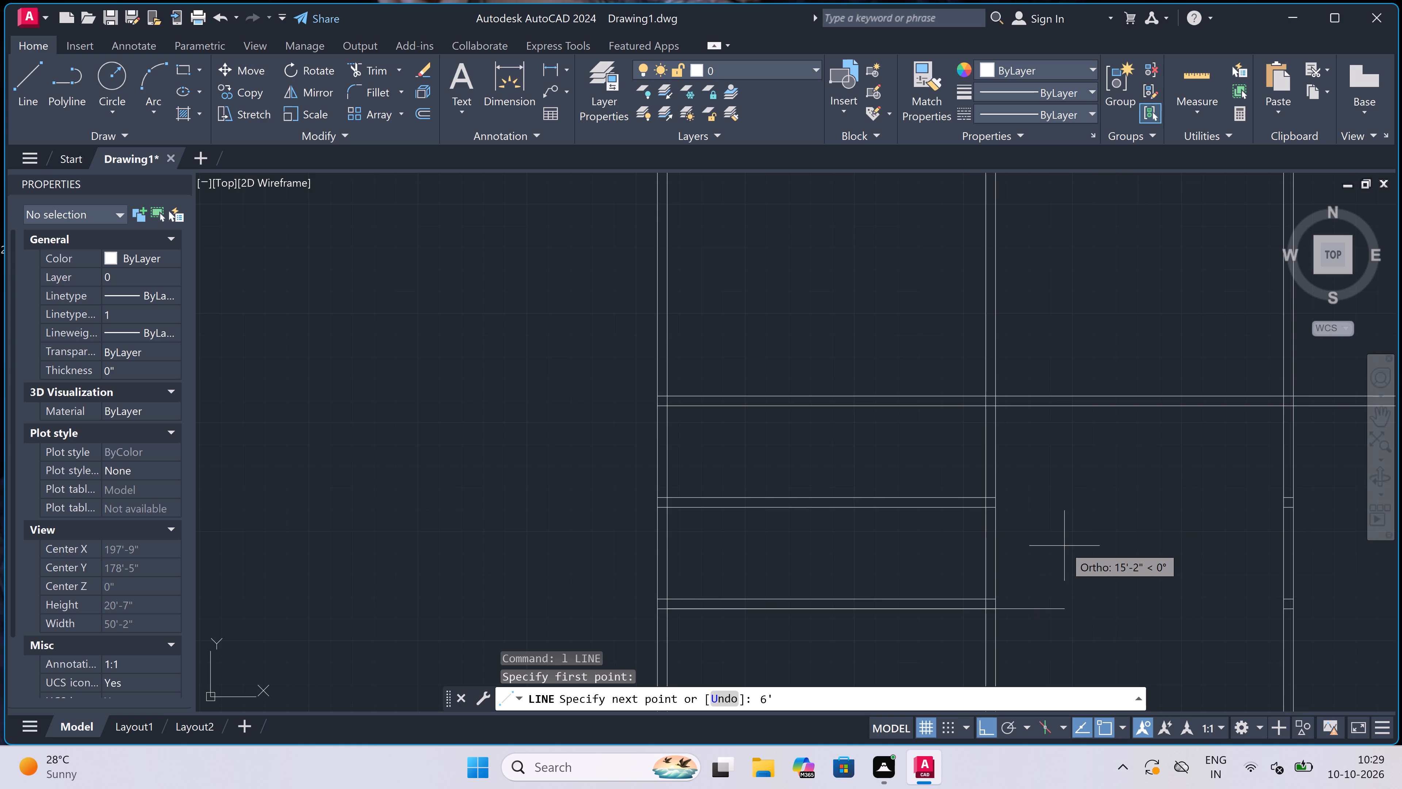
{"action": "key", "text": "space"}
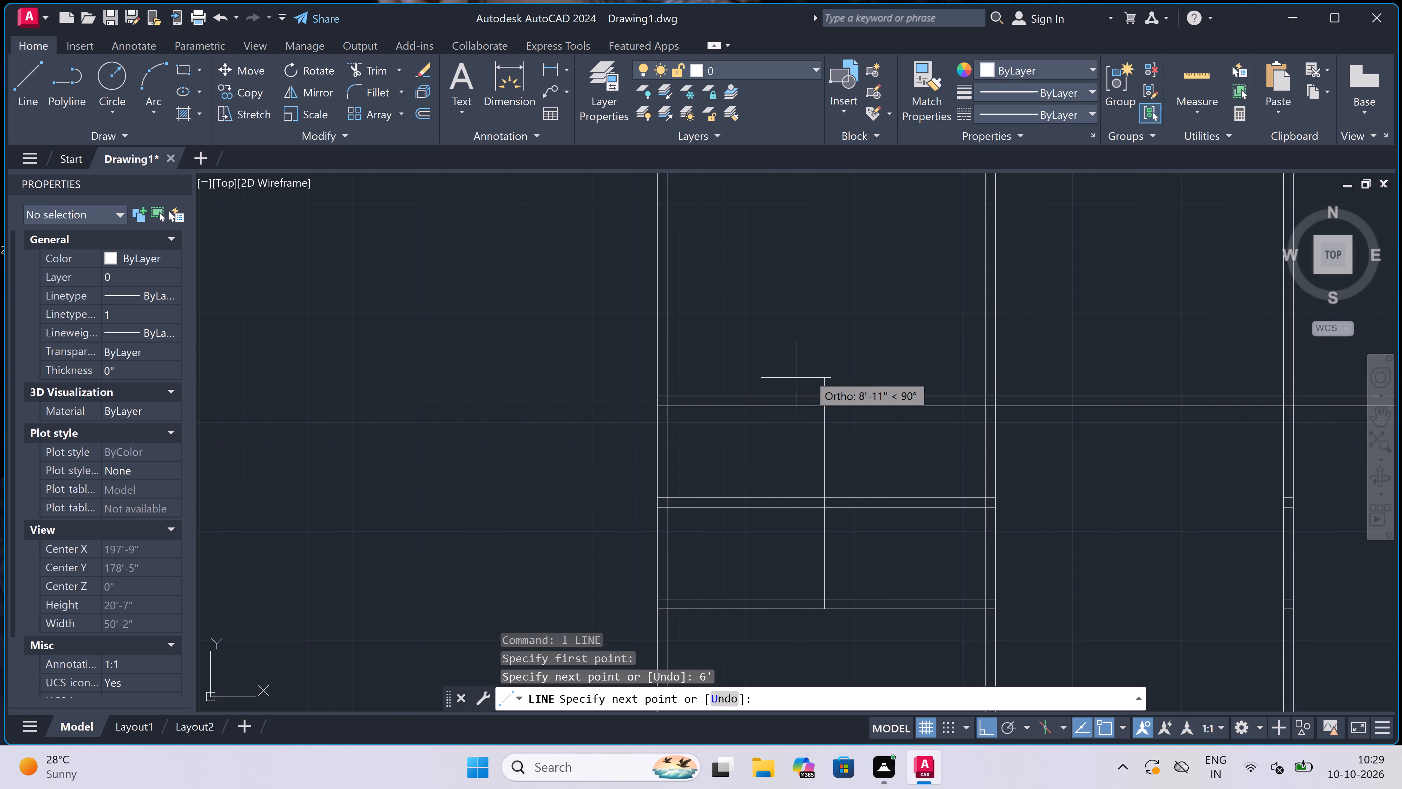
{"action": "scroll", "coordinate": [820, 385], "scroll_direction": "up", "scroll_amount": 2}
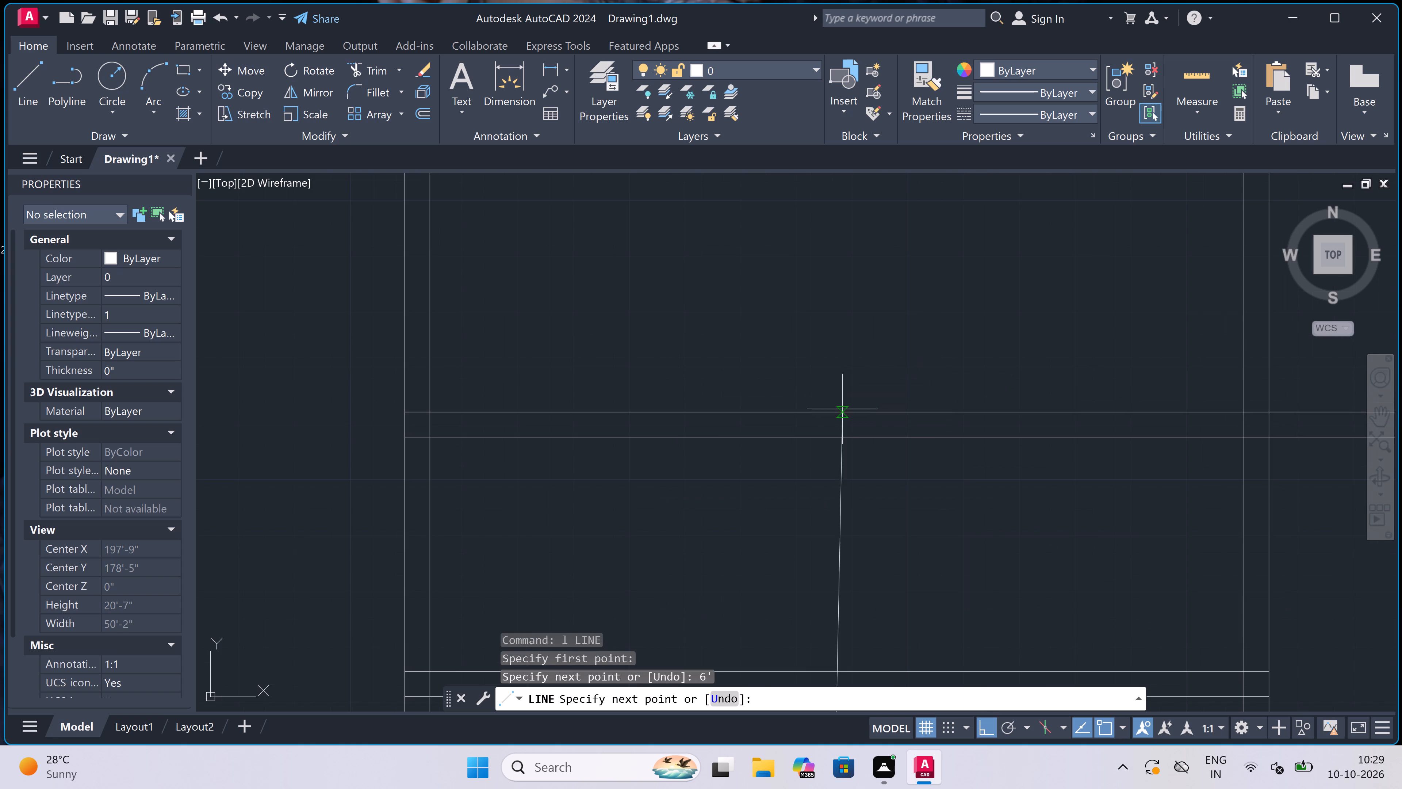
{"action": "left_click", "coordinate": [831, 417]}
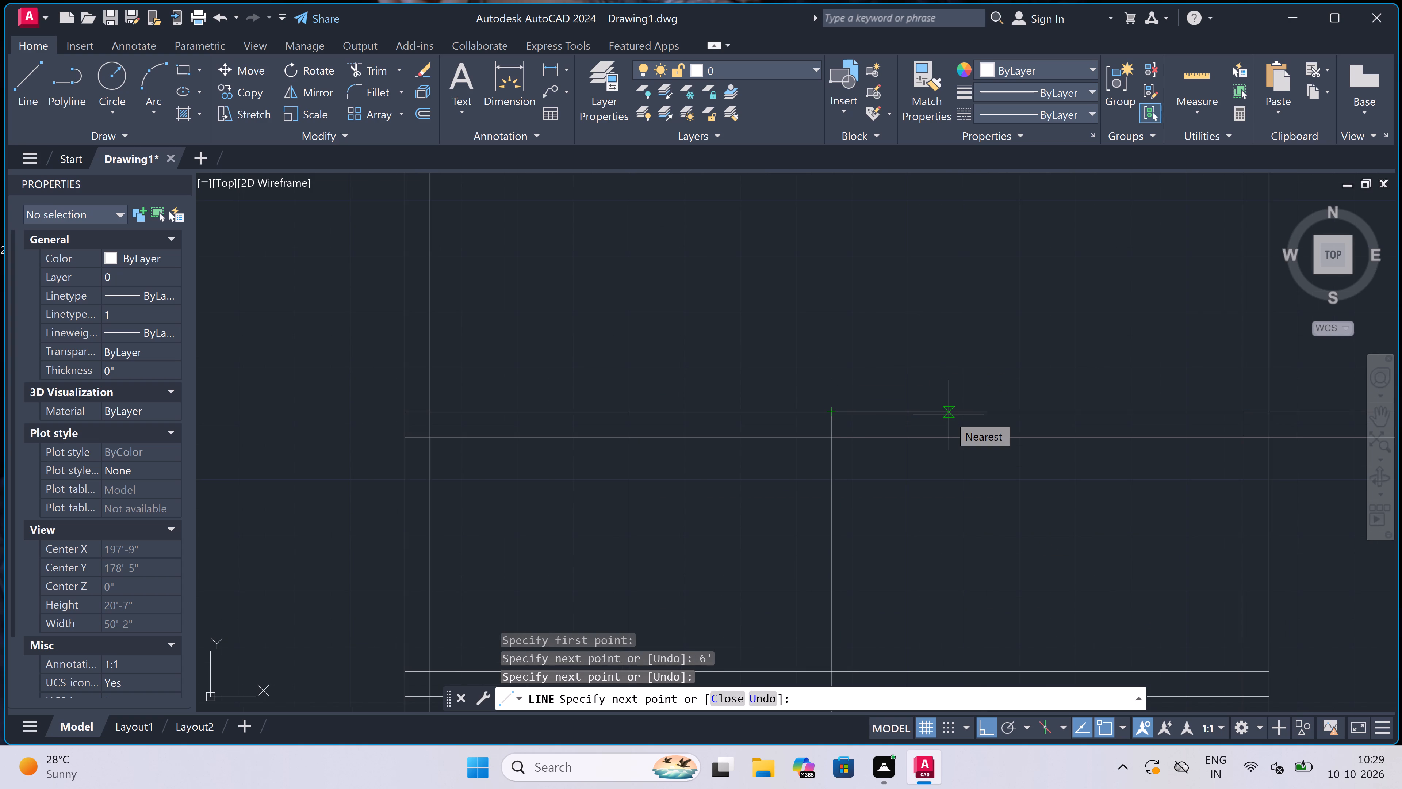
{"action": "type", "text": "4.5\""}
{"action": "key", "text": "space"}
{"action": "scroll", "coordinate": [949, 415], "scroll_direction": "down", "scroll_amount": 3}
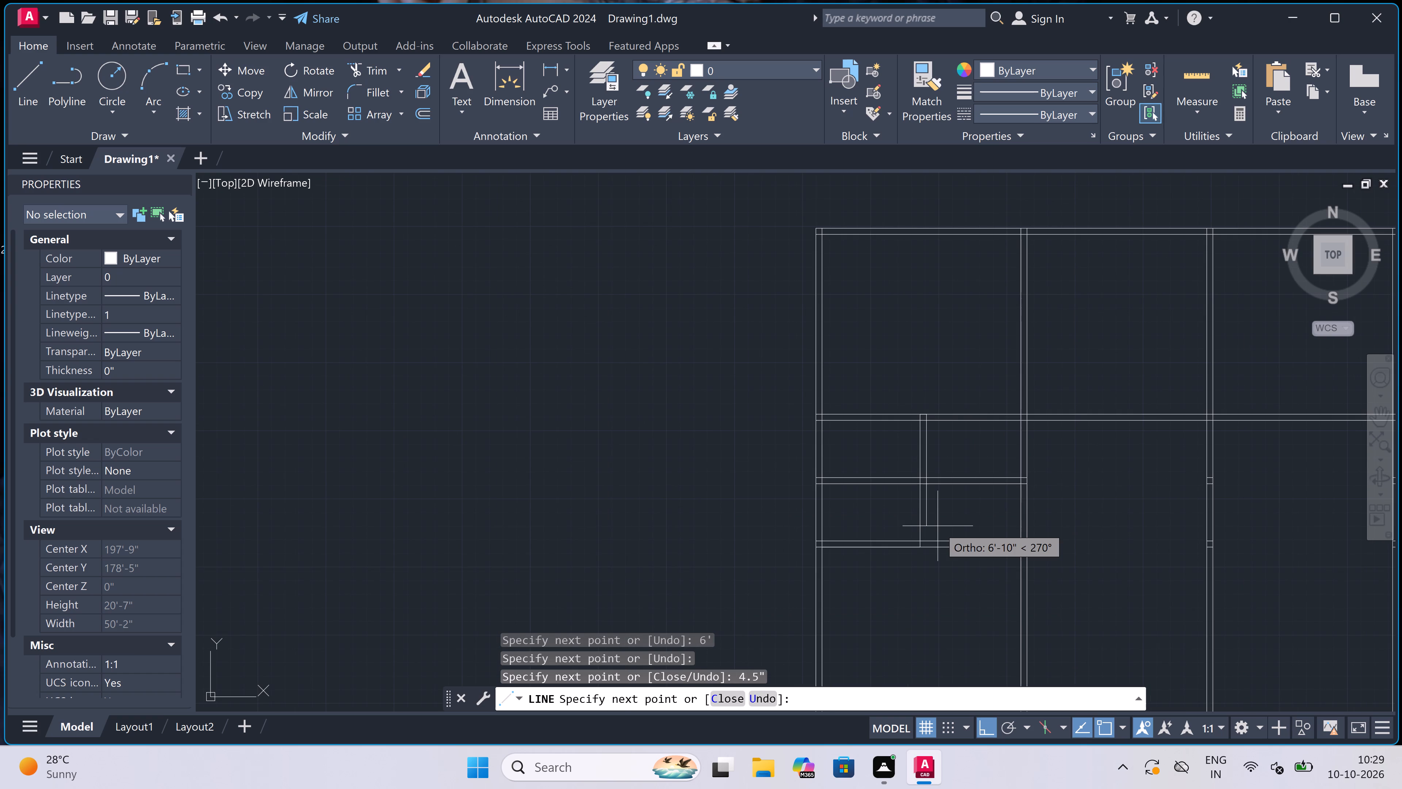
{"action": "scroll", "coordinate": [937, 525], "scroll_direction": "up", "scroll_amount": 1}
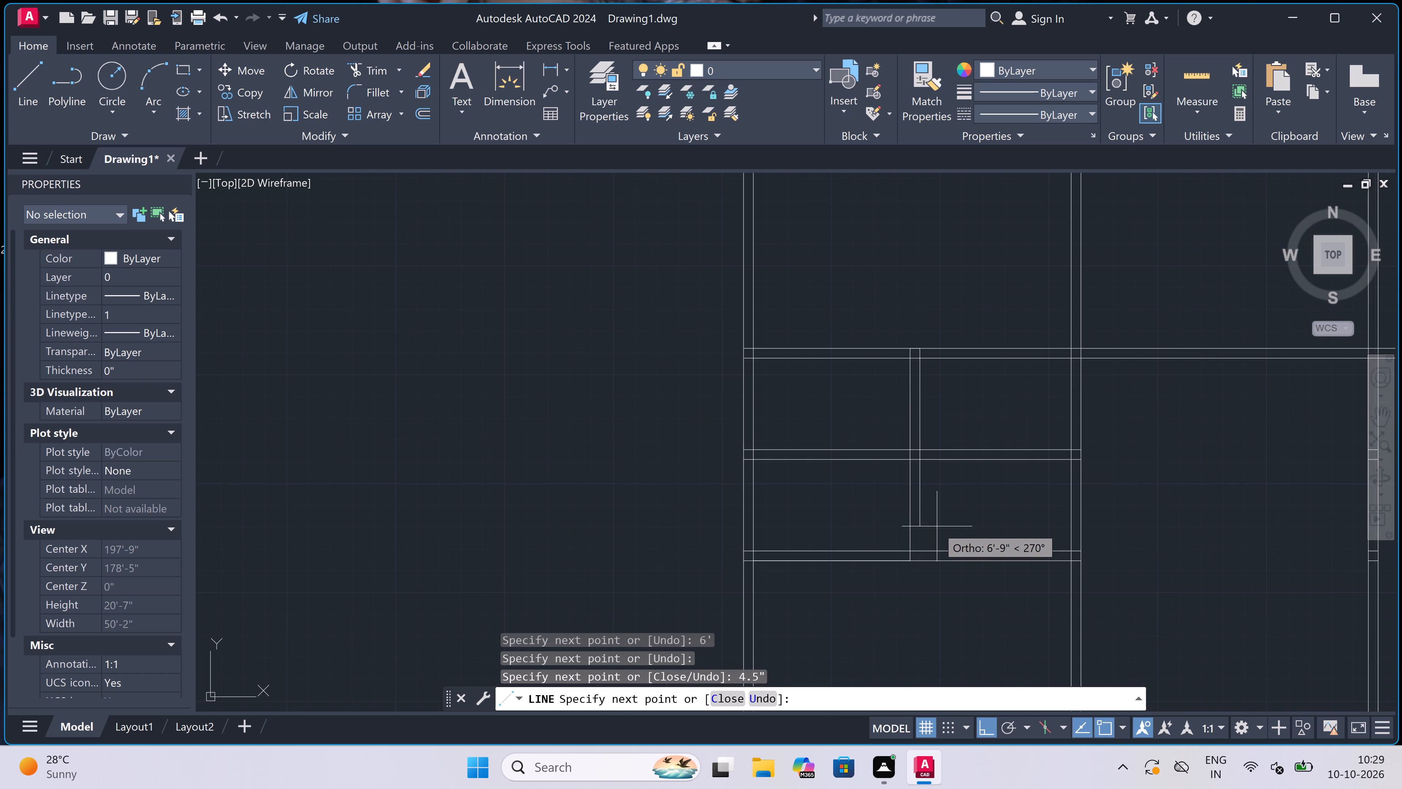
{"action": "scroll", "coordinate": [936, 527], "scroll_direction": "up", "scroll_amount": 3}
{"action": "left_click", "coordinate": [870, 664]}
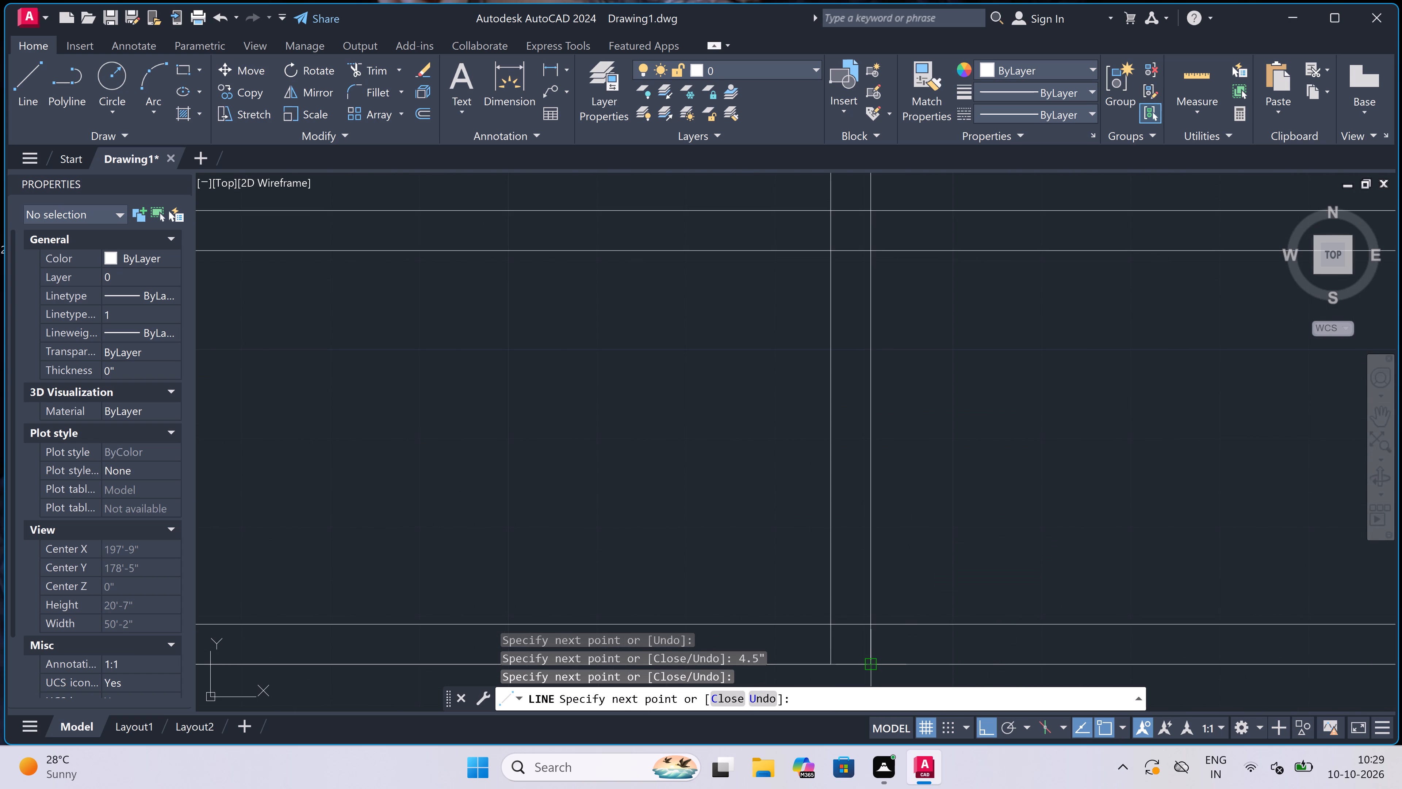
{"action": "key", "text": "Escape"}
Draw a line 6' leftward from the right wall's inner face along the third horizontal partition, continuing up to the first horizontal partition.
{"action": "scroll", "coordinate": [761, 404], "scroll_direction": "down", "scroll_amount": 7}
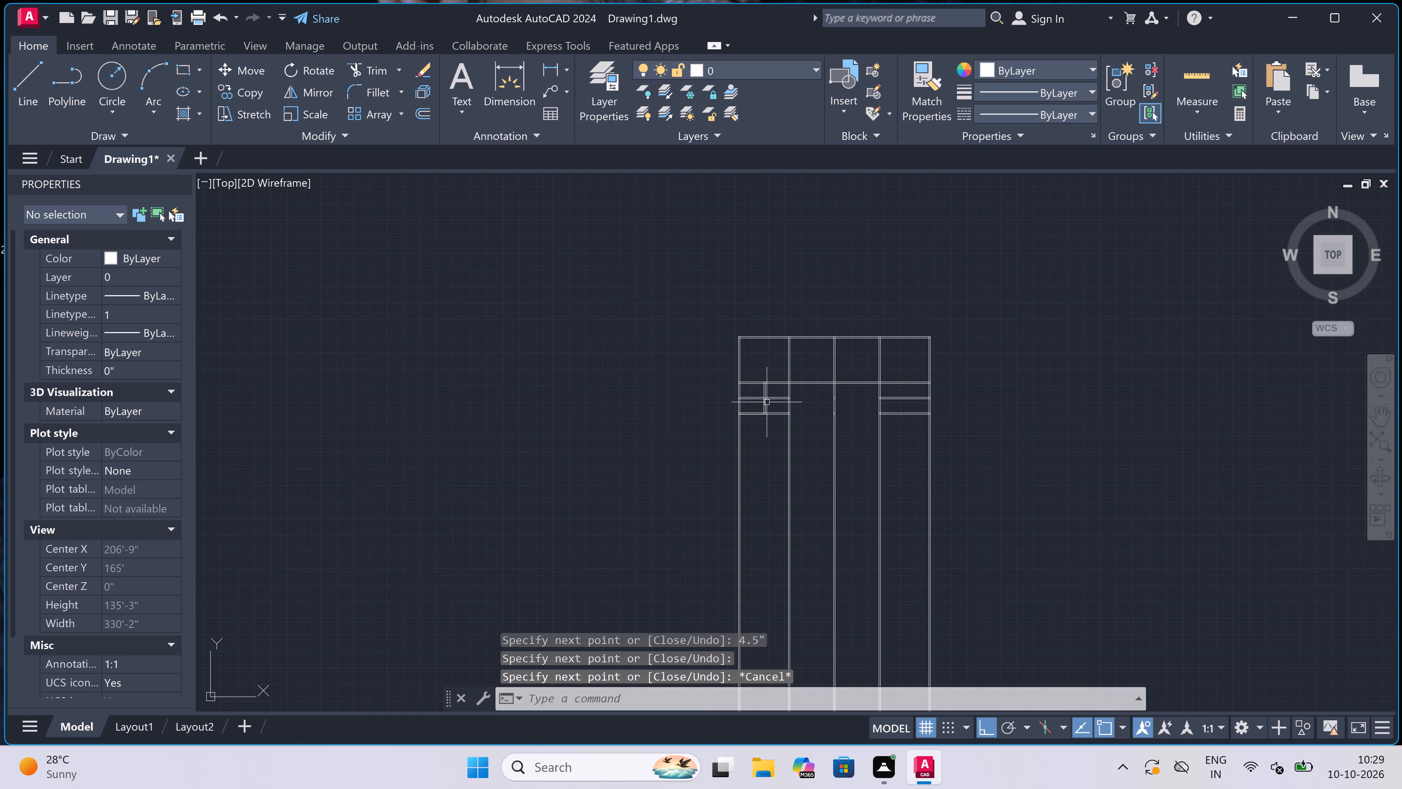
{"action": "scroll", "coordinate": [915, 378], "scroll_direction": "up", "scroll_amount": 2}
{"action": "scroll", "coordinate": [955, 459], "scroll_direction": "up", "scroll_amount": 3}
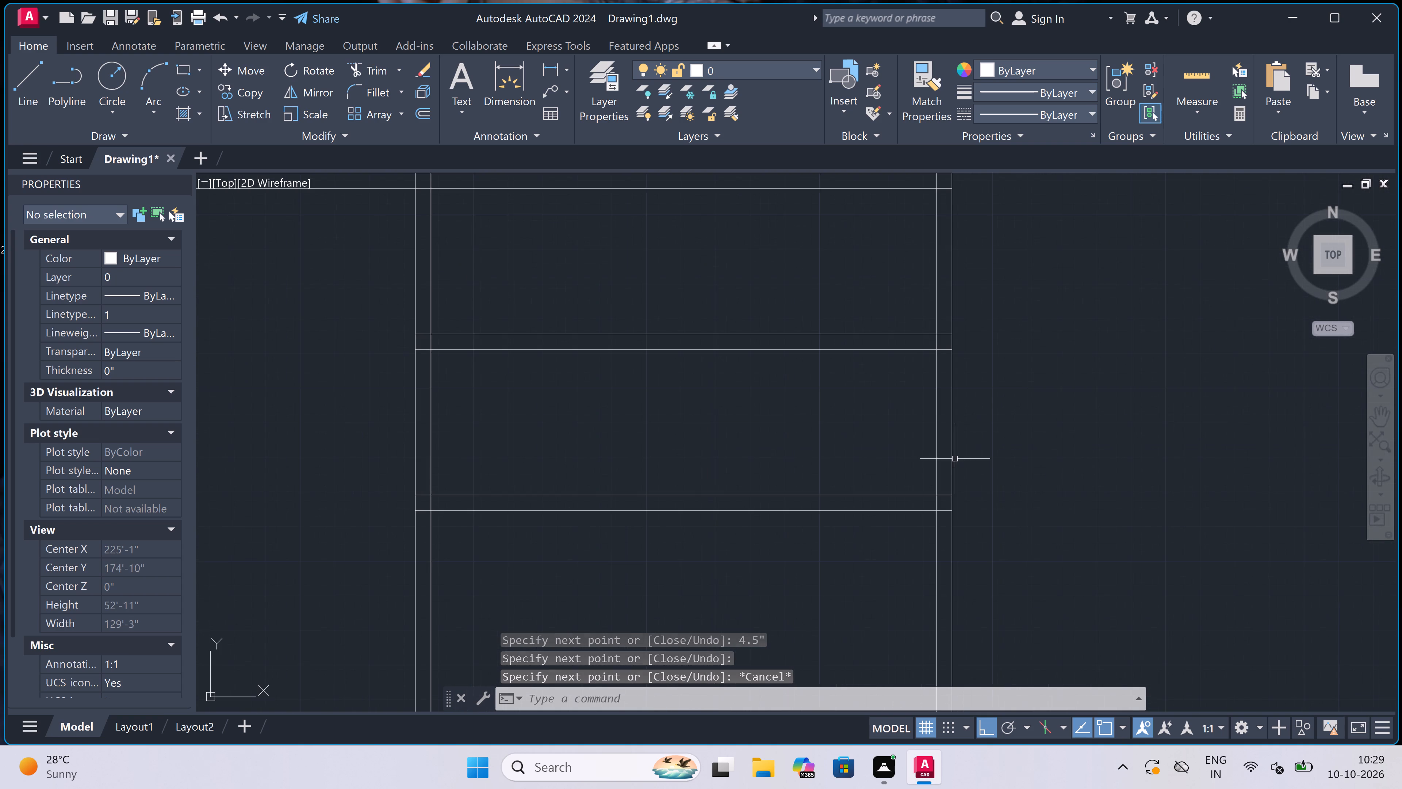
{"action": "key", "text": "space"}
{"action": "left_click", "coordinate": [936, 509]}
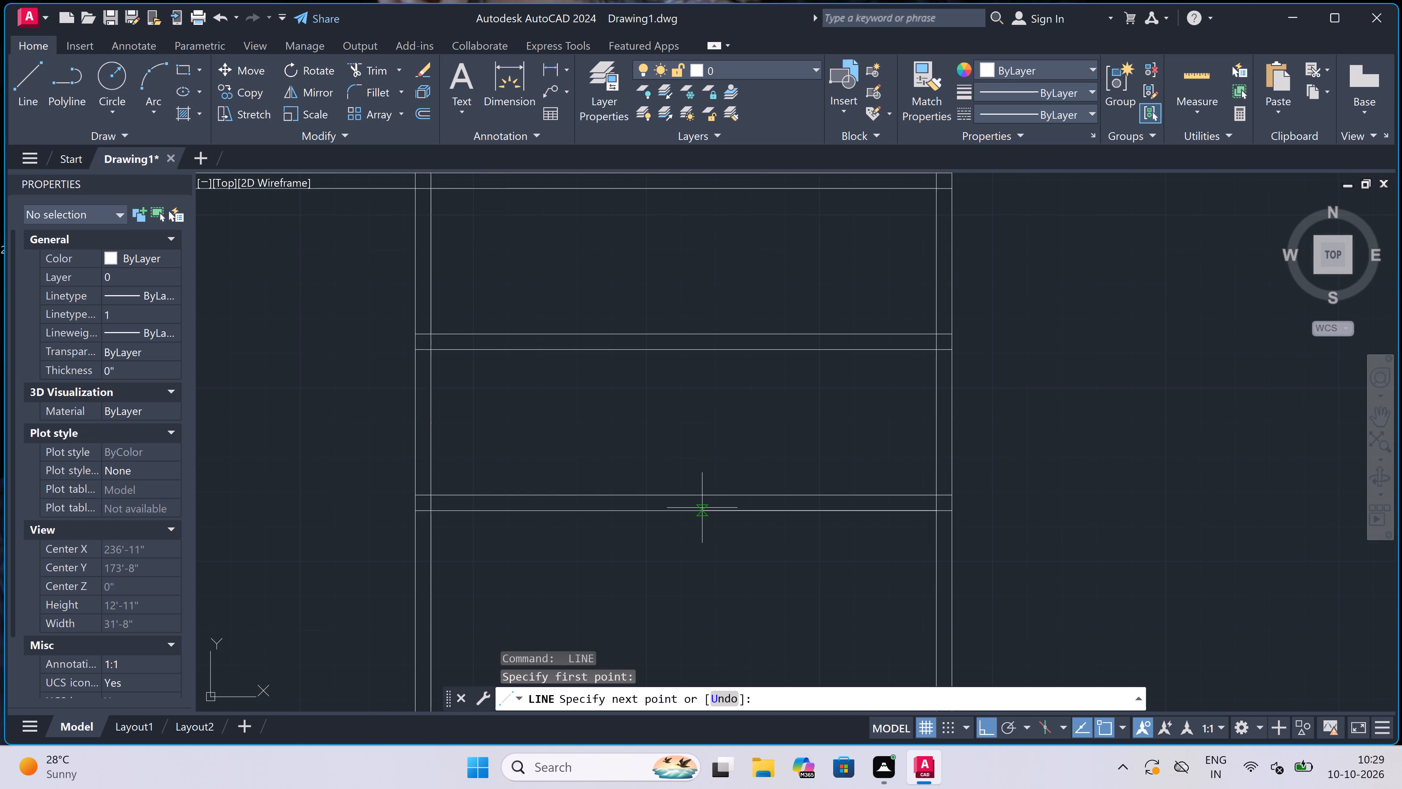
{"action": "type", "text": "6'"}
{"action": "key", "text": "space"}
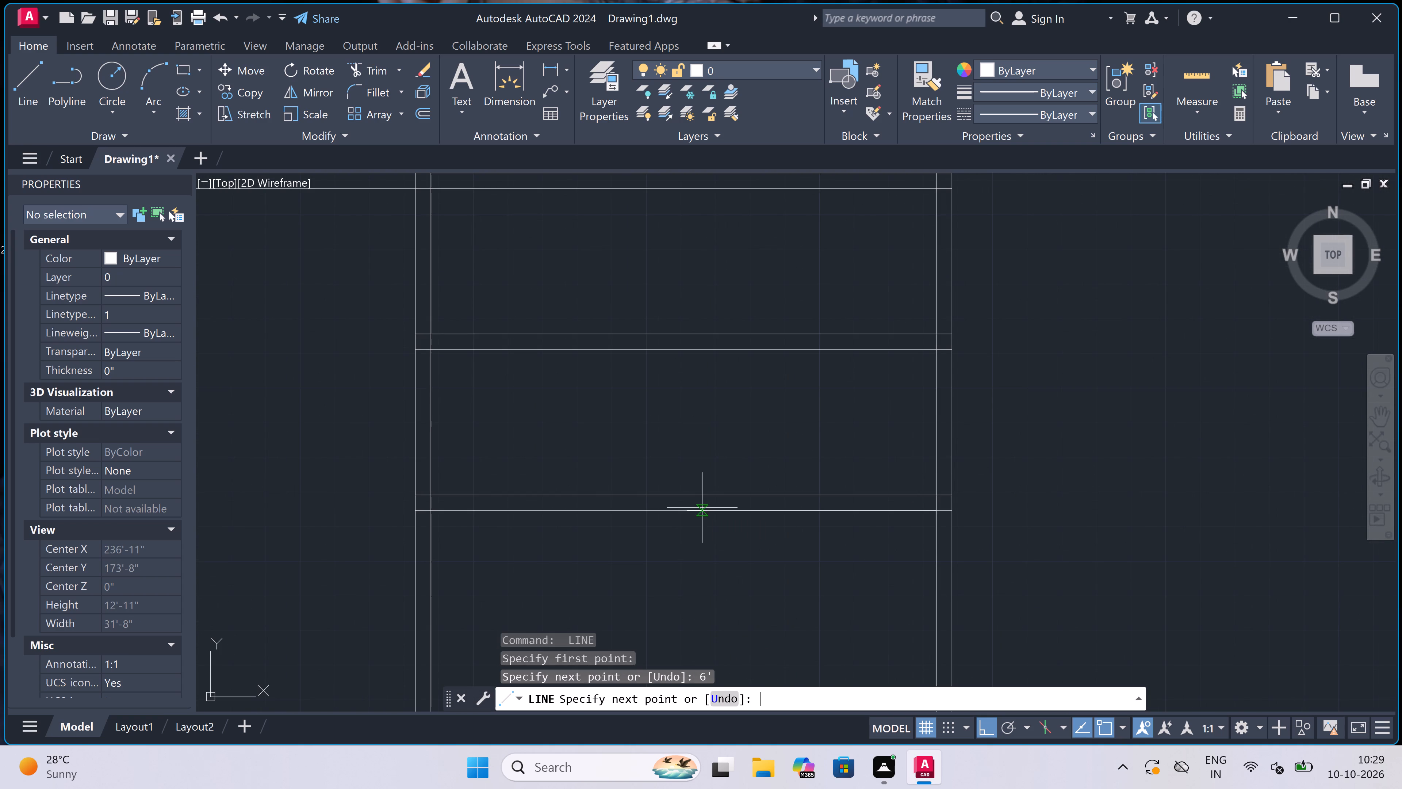
{"action": "scroll", "coordinate": [702, 508], "scroll_direction": "down", "scroll_amount": 3}
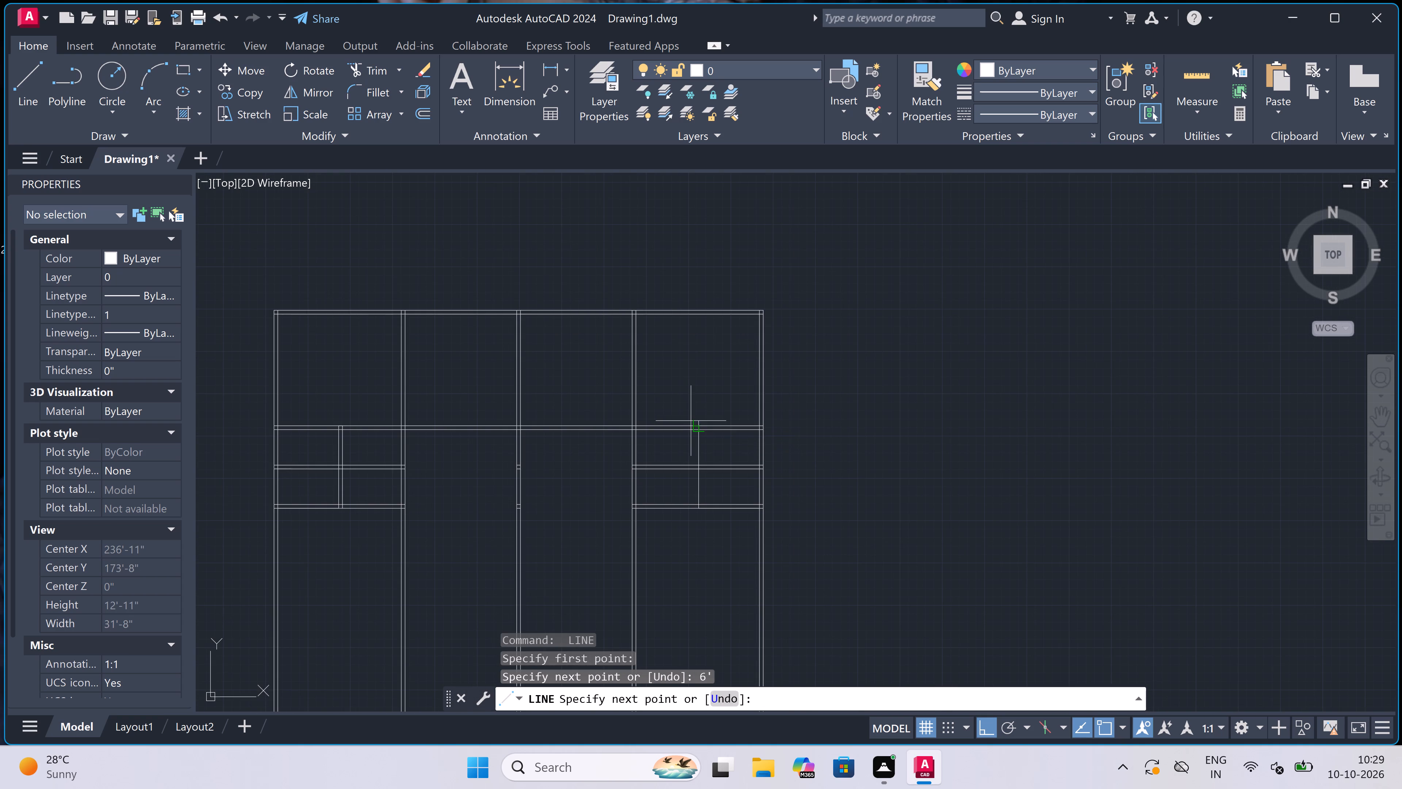
{"action": "scroll", "coordinate": [692, 421], "scroll_direction": "up", "scroll_amount": 4}
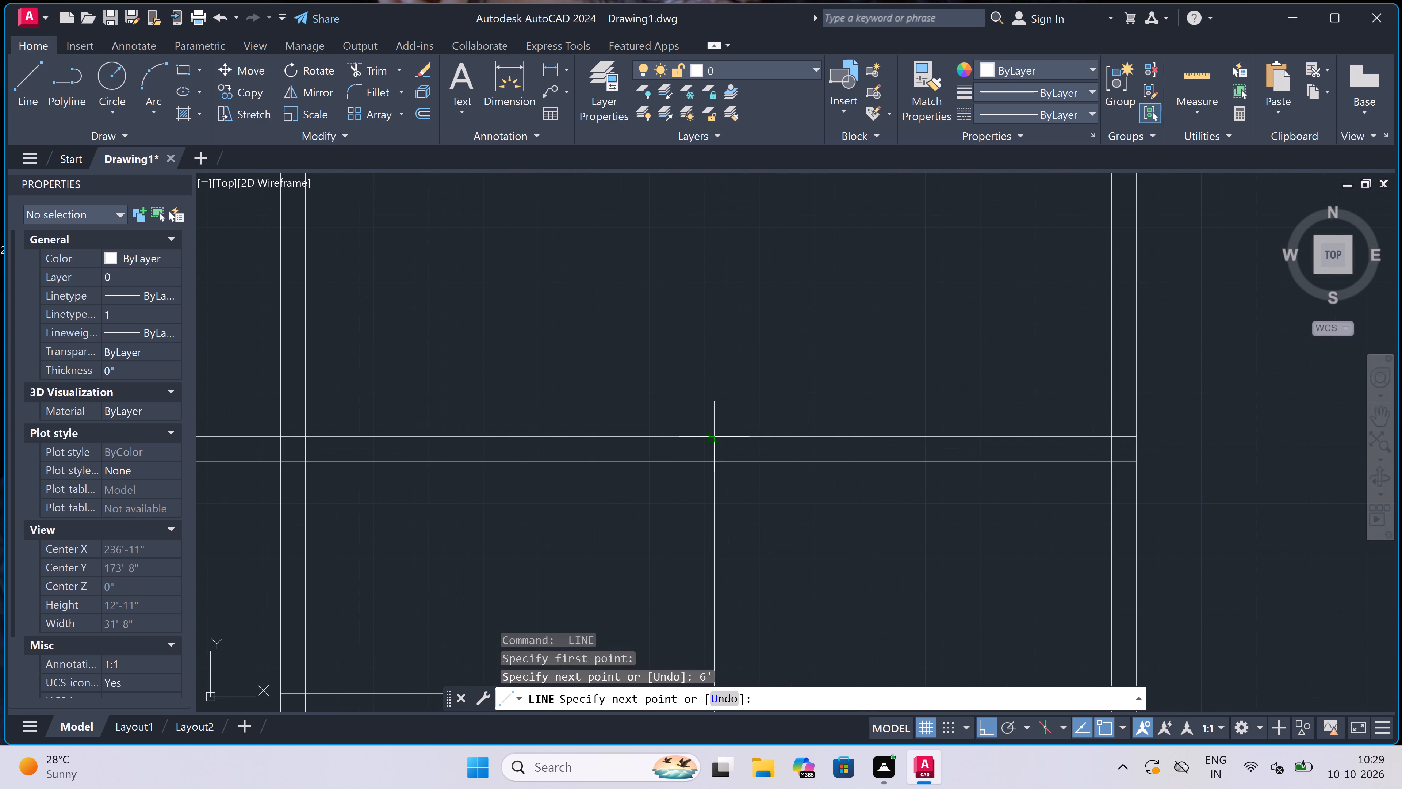
{"action": "left_click", "coordinate": [713, 435]}
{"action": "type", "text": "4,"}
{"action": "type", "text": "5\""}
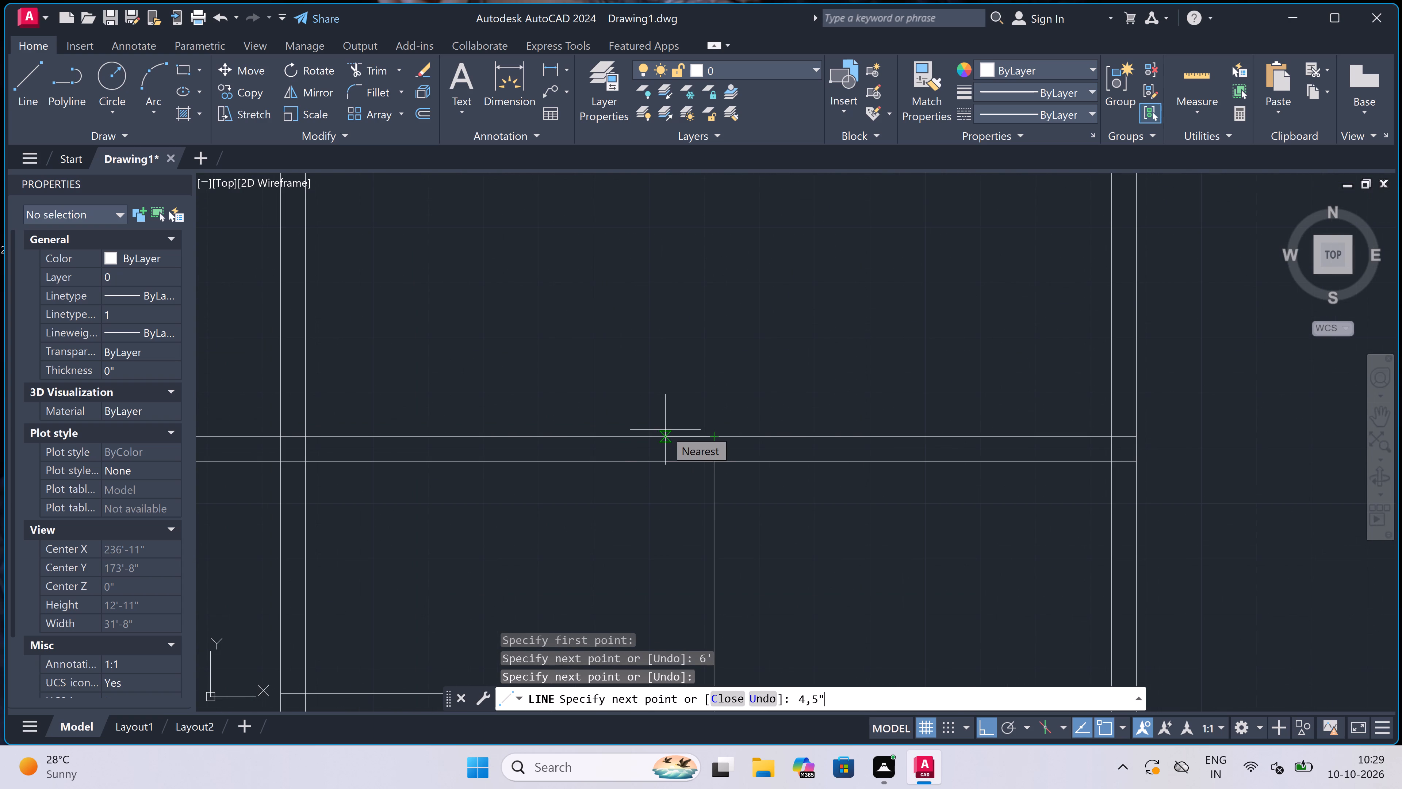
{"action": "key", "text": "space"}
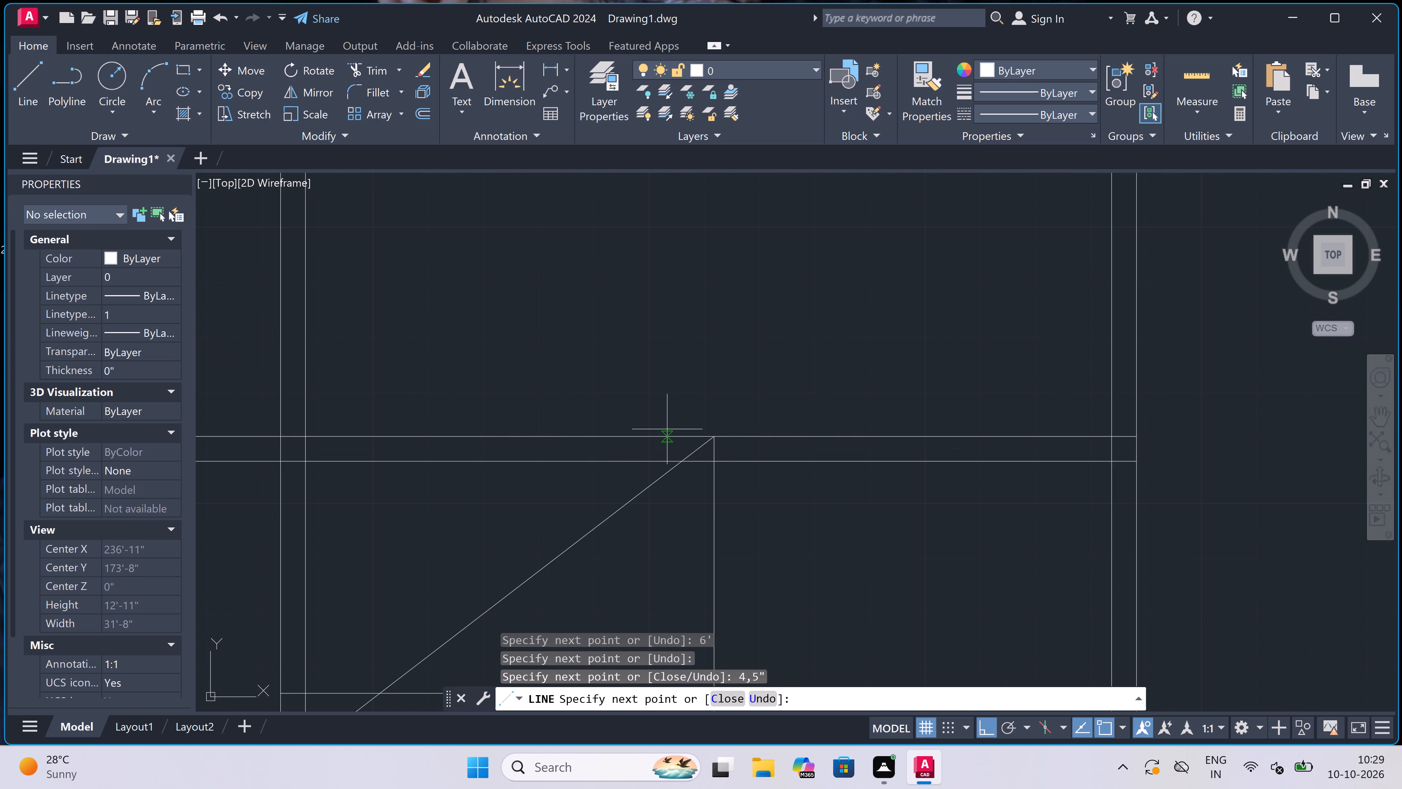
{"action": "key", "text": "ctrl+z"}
Continue the line 4.5" leftward and down to the third horizontal partition, completing the fourth bay's small vertical partition.
{"action": "type", "text": "4.5\""}
{"action": "key", "text": "space"}
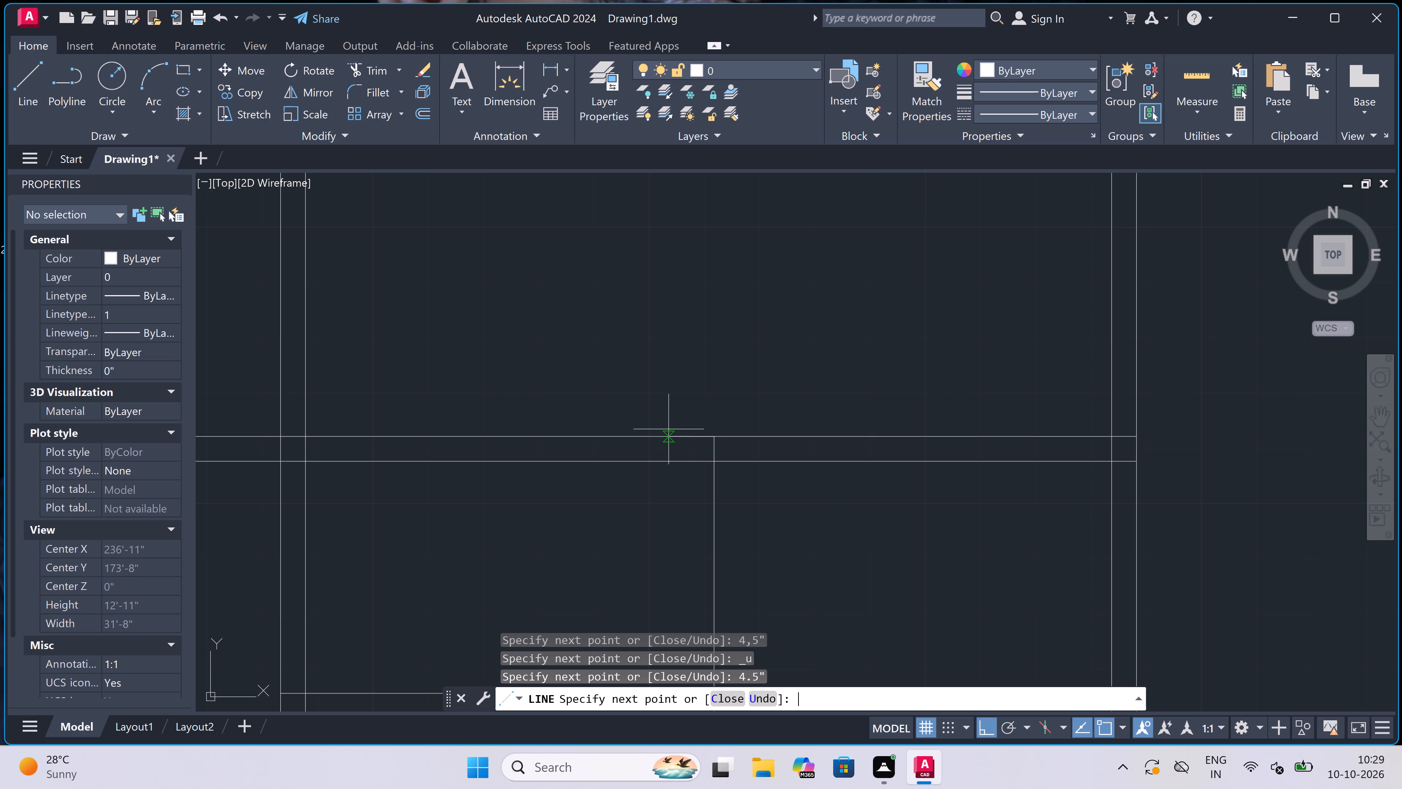
{"action": "scroll", "coordinate": [669, 429], "scroll_direction": "down", "scroll_amount": 4}
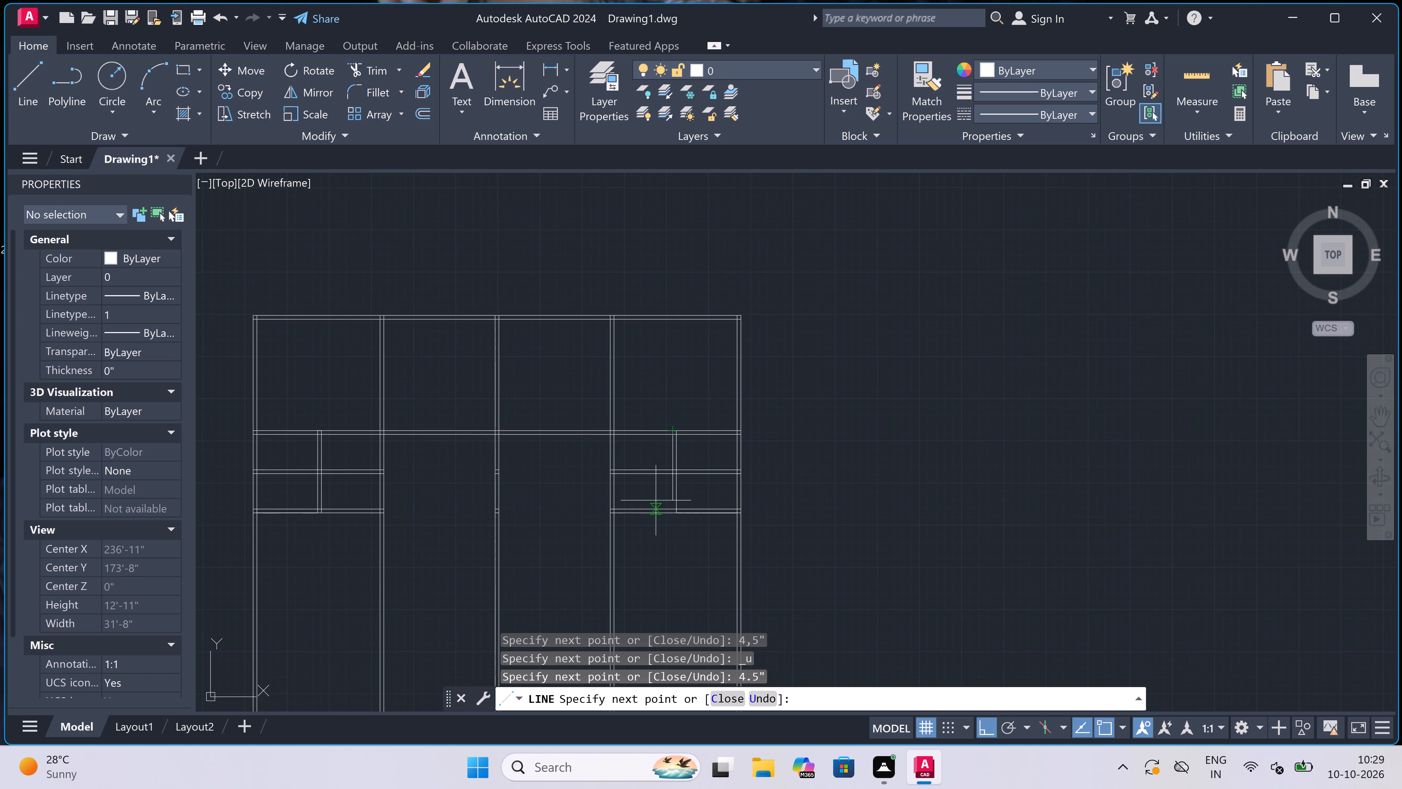
{"action": "scroll", "coordinate": [668, 514], "scroll_direction": "up", "scroll_amount": 5}
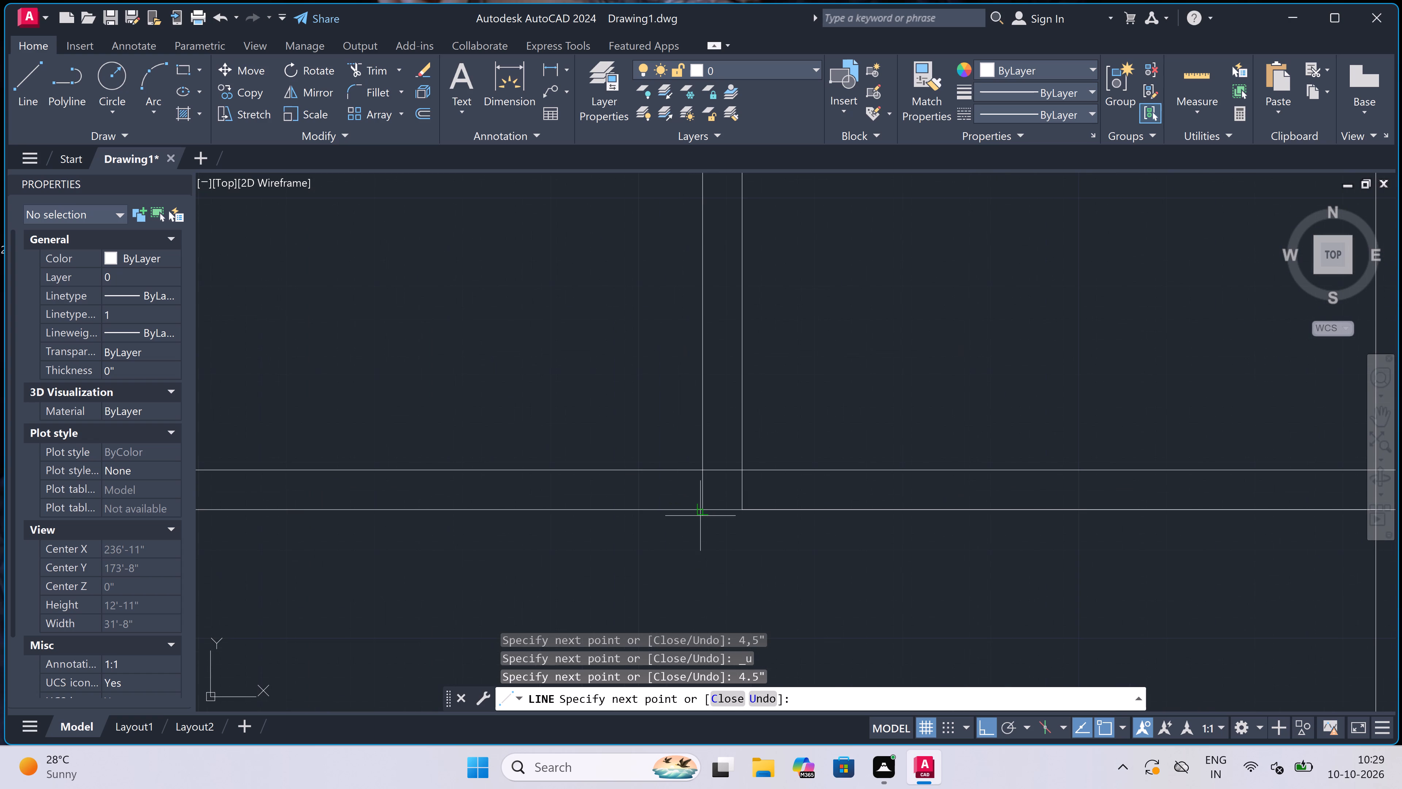
{"action": "left_click", "coordinate": [701, 509]}
{"action": "key", "text": "Escape"}
Trim the second and third horizontal partitions' lines between the third vertical partition and the fourth bay's small partition.
{"action": "type", "text": "tr"}
{"action": "key", "text": "space"}
{"action": "scroll", "coordinate": [702, 509], "scroll_direction": "down", "scroll_amount": 3}
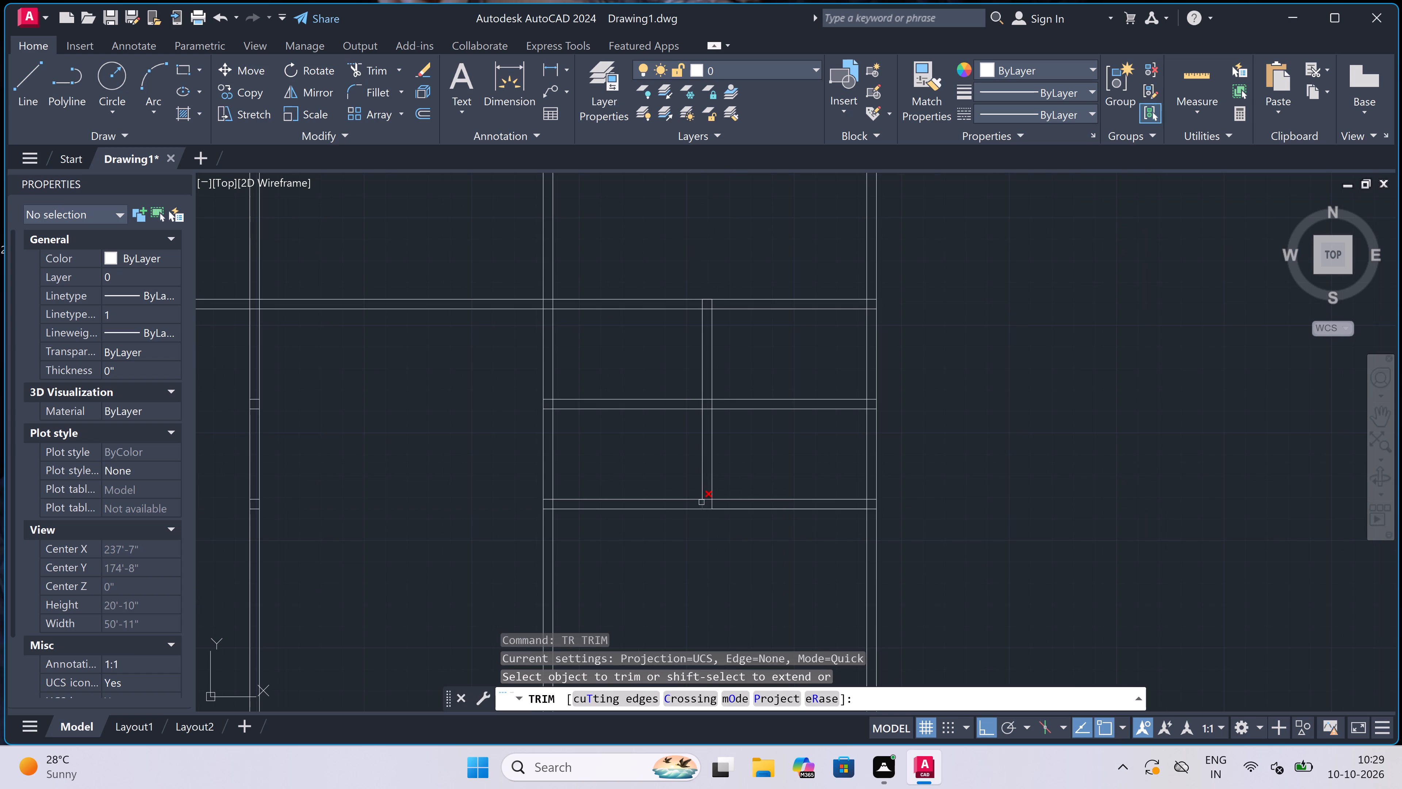
{"action": "left_click", "coordinate": [675, 385]}
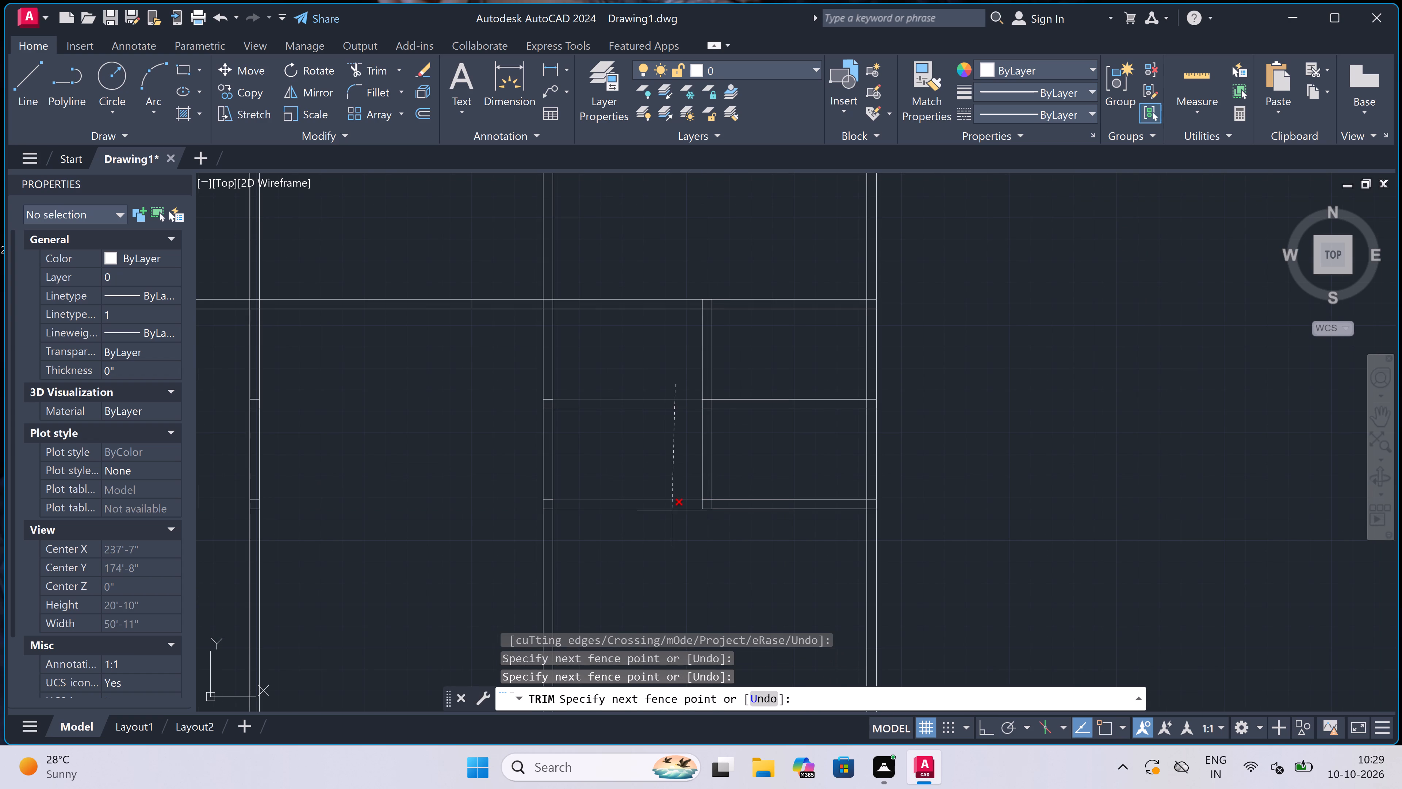
{"action": "left_click", "coordinate": [669, 524]}
Trim the overlapping lines at both ends of the third horizontal partition, where it meets the fourth bay's small partition and the right wall.
{"action": "scroll", "coordinate": [711, 507], "scroll_direction": "up", "scroll_amount": 5}
{"action": "left_click", "coordinate": [705, 481]}
{"action": "left_click", "coordinate": [702, 564]}
{"action": "left_click", "coordinate": [701, 566]}
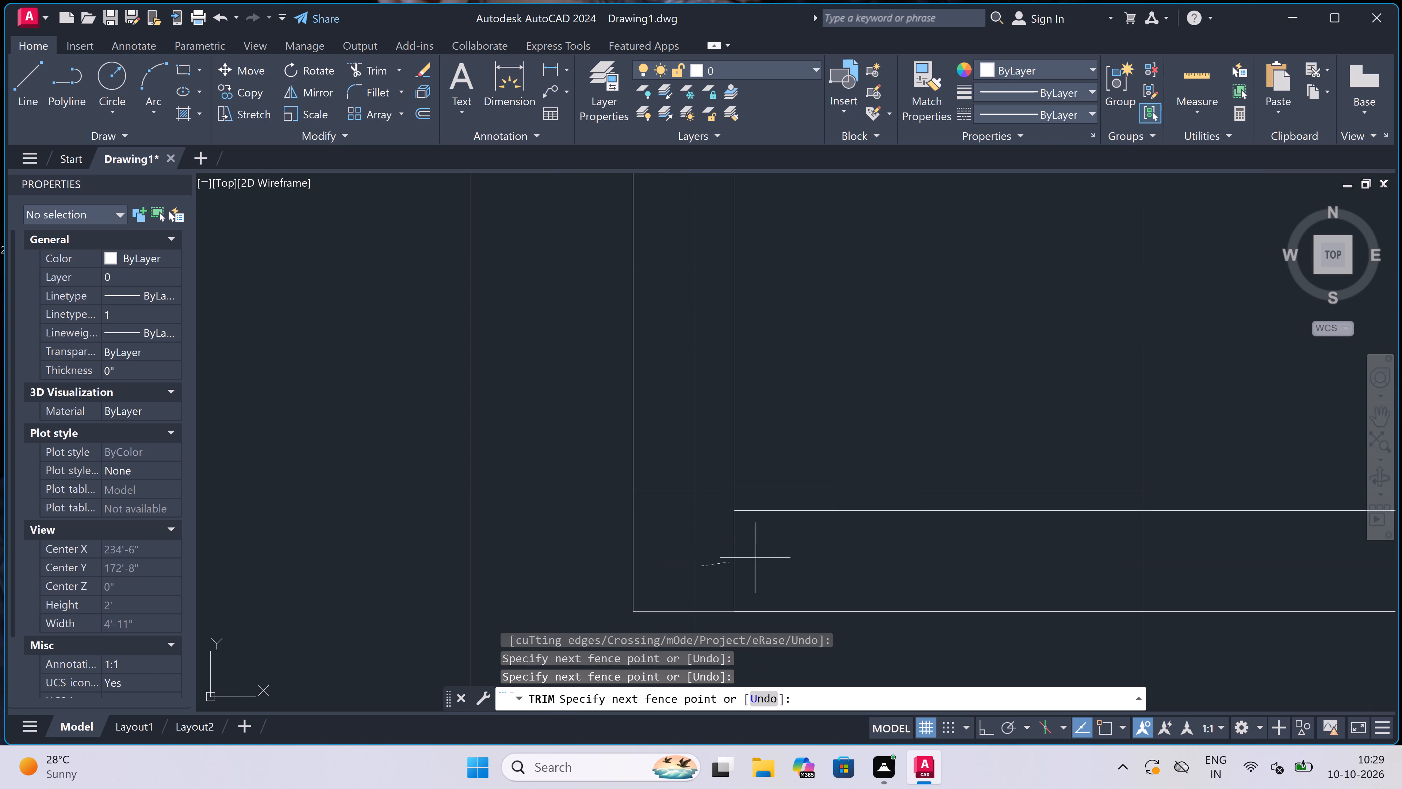
{"action": "scroll", "coordinate": [830, 560], "scroll_direction": "down", "scroll_amount": 5}
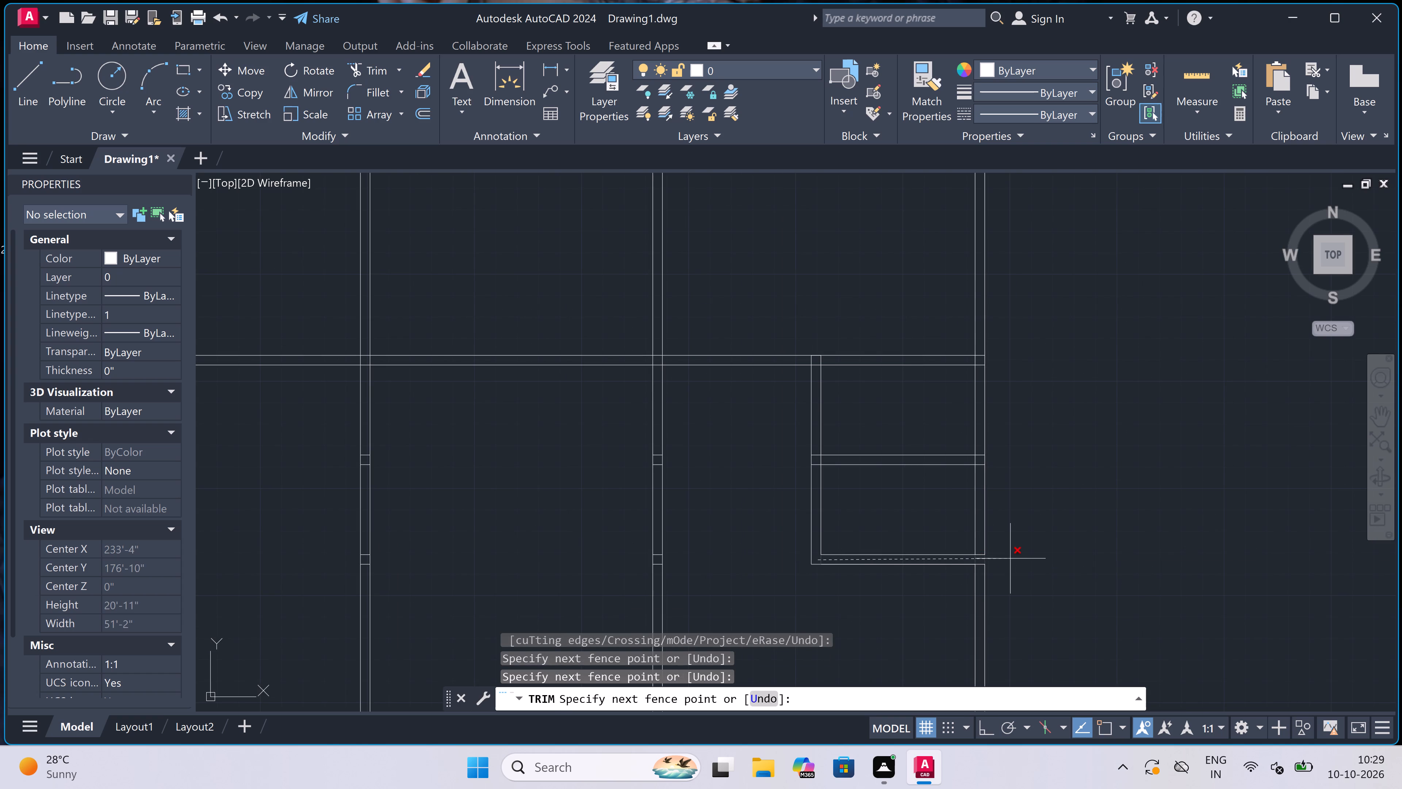
{"action": "scroll", "coordinate": [997, 556], "scroll_direction": "up", "scroll_amount": 4}
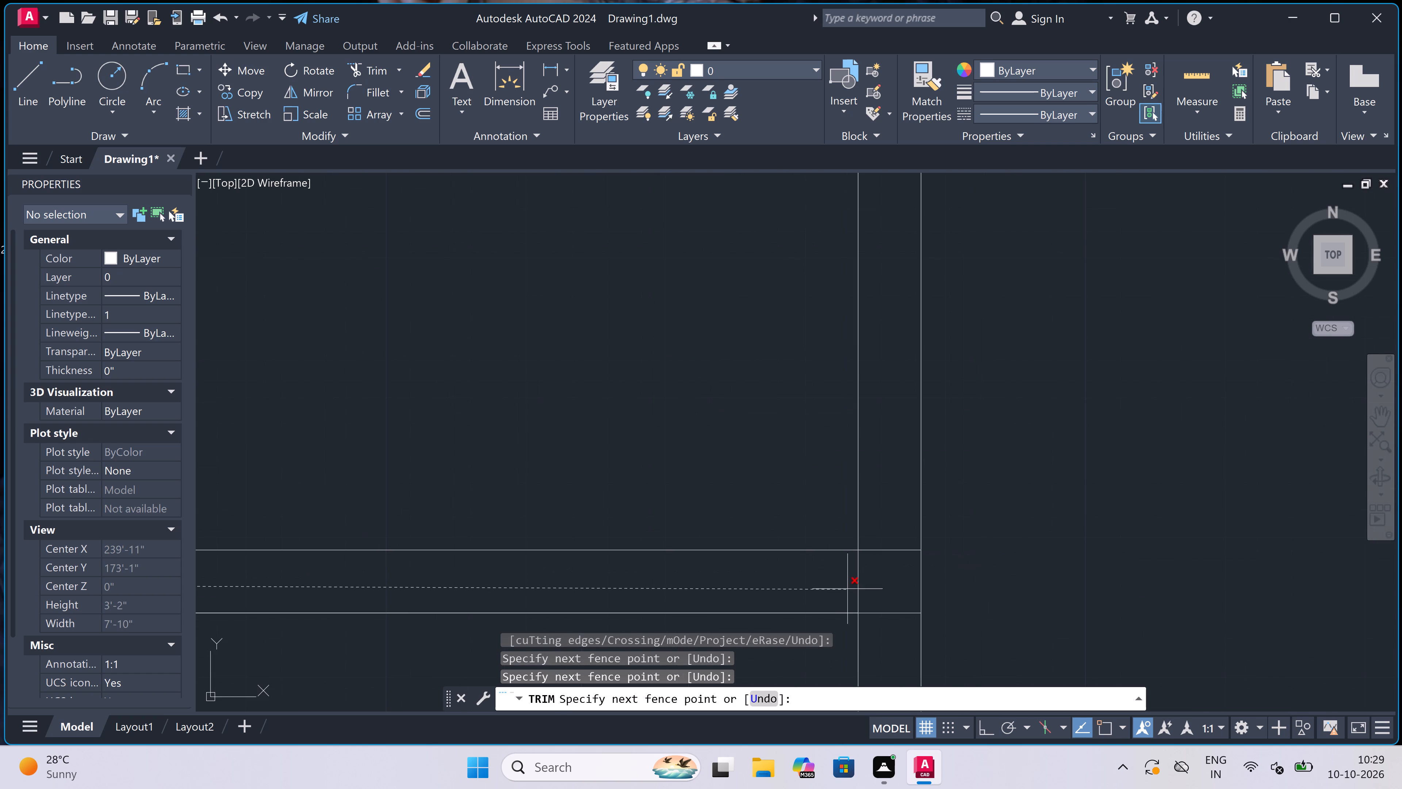
{"action": "scroll", "coordinate": [885, 568], "scroll_direction": "up", "scroll_amount": 1}
{"action": "left_click", "coordinate": [889, 565]}
{"action": "left_click", "coordinate": [905, 479]}
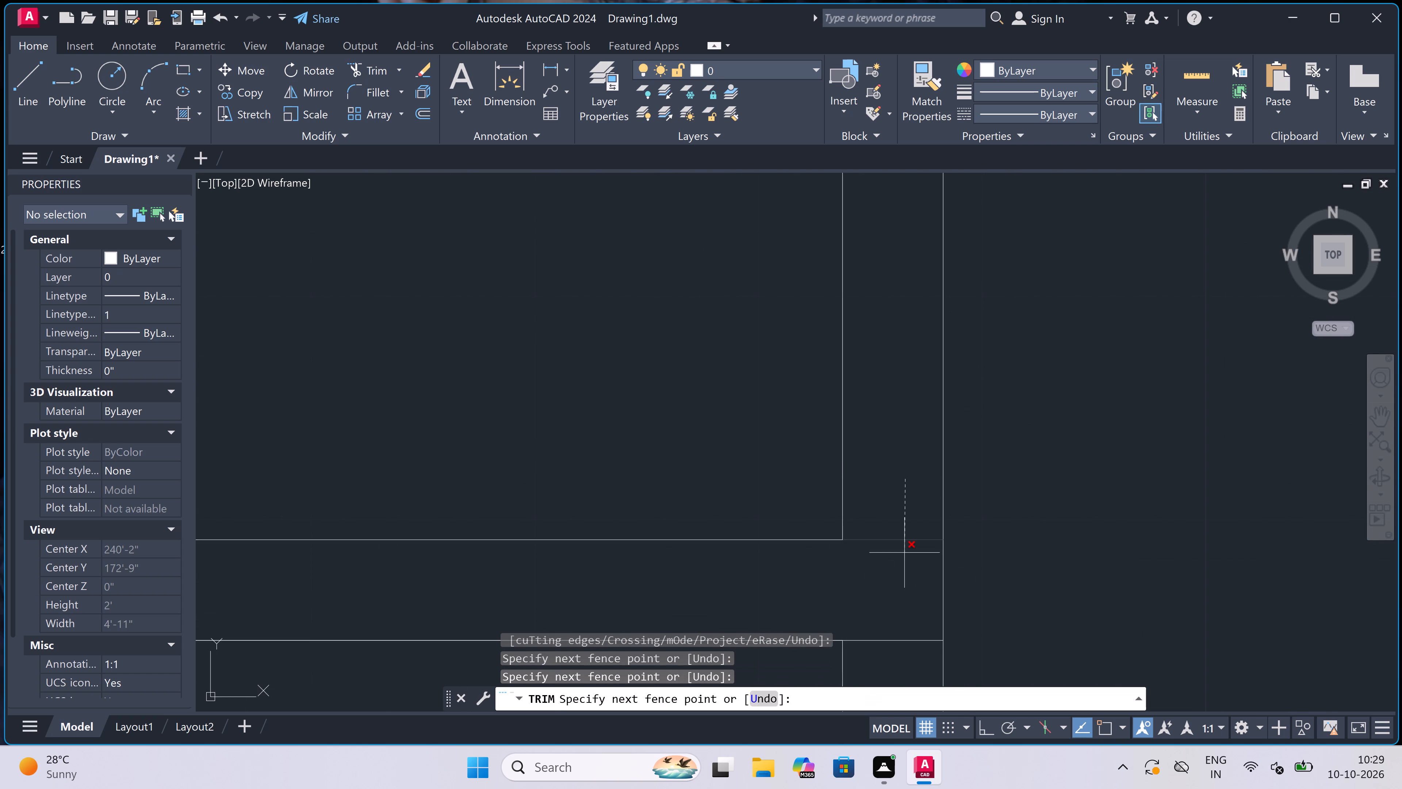
{"action": "scroll", "coordinate": [903, 584], "scroll_direction": "down", "scroll_amount": 2}
{"action": "left_click", "coordinate": [900, 613]}
Trim the overlapping lines where the second horizontal partition meets the right wall, opening the junction.
{"action": "scroll", "coordinate": [900, 613], "scroll_direction": "down", "scroll_amount": 3}
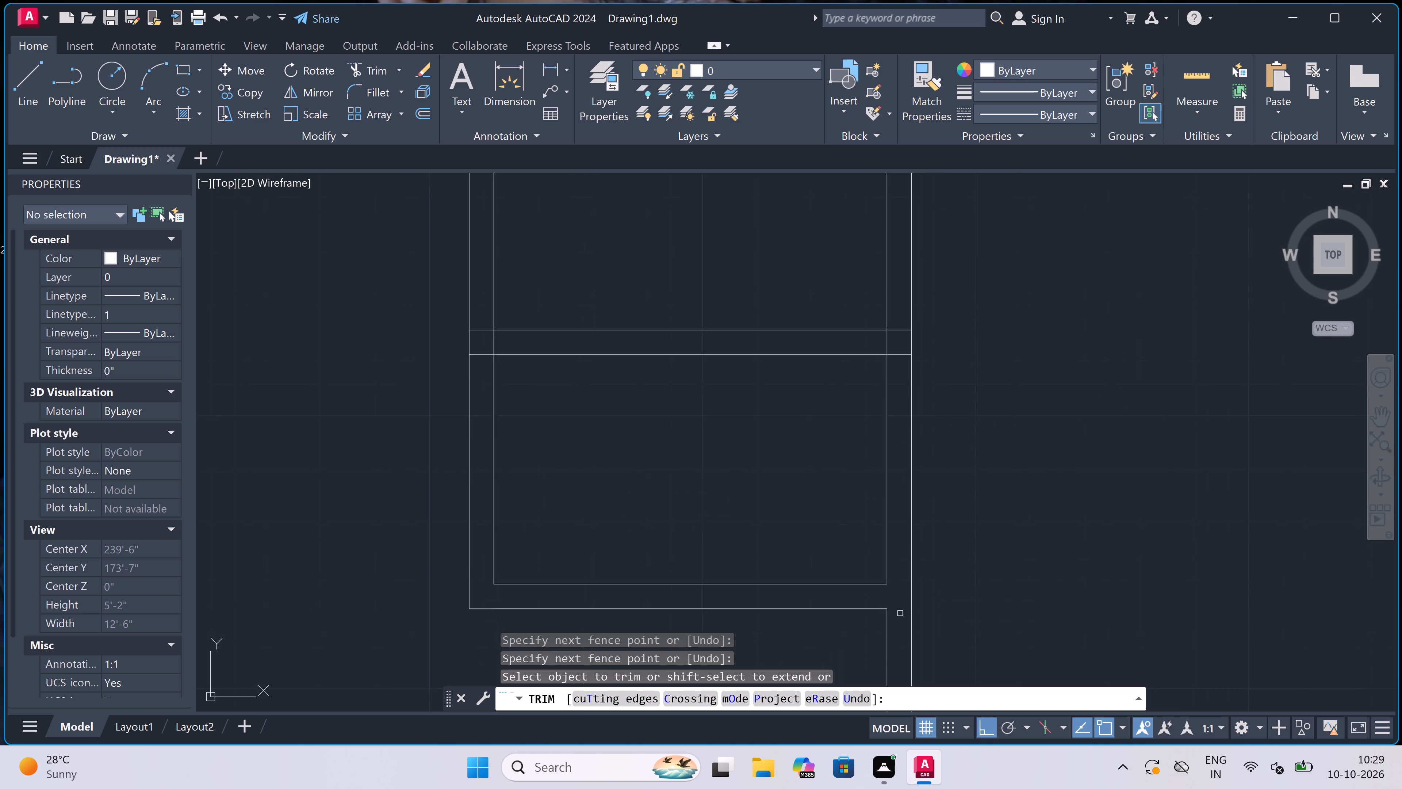
{"action": "scroll", "coordinate": [908, 480], "scroll_direction": "up", "scroll_amount": 3}
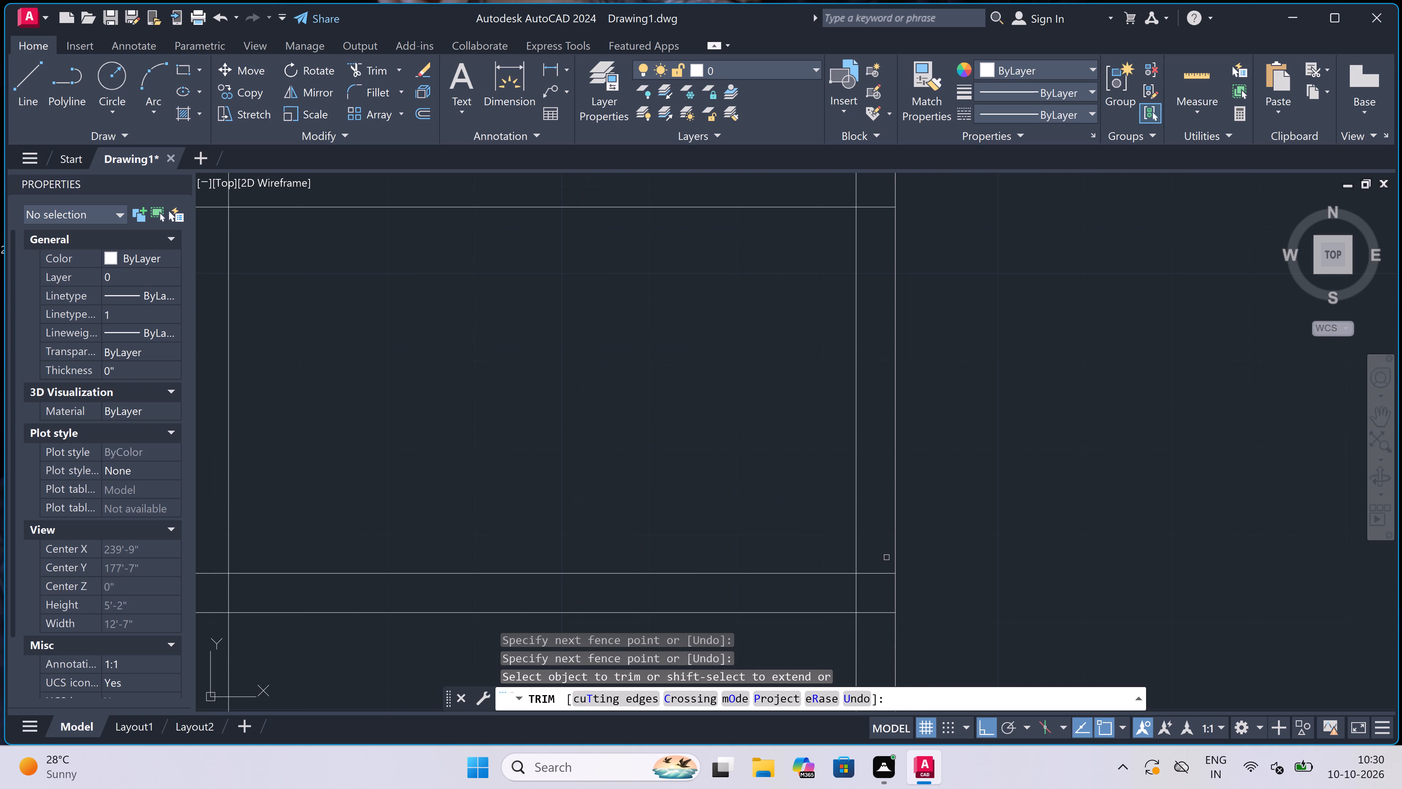
{"action": "left_click", "coordinate": [877, 624]}
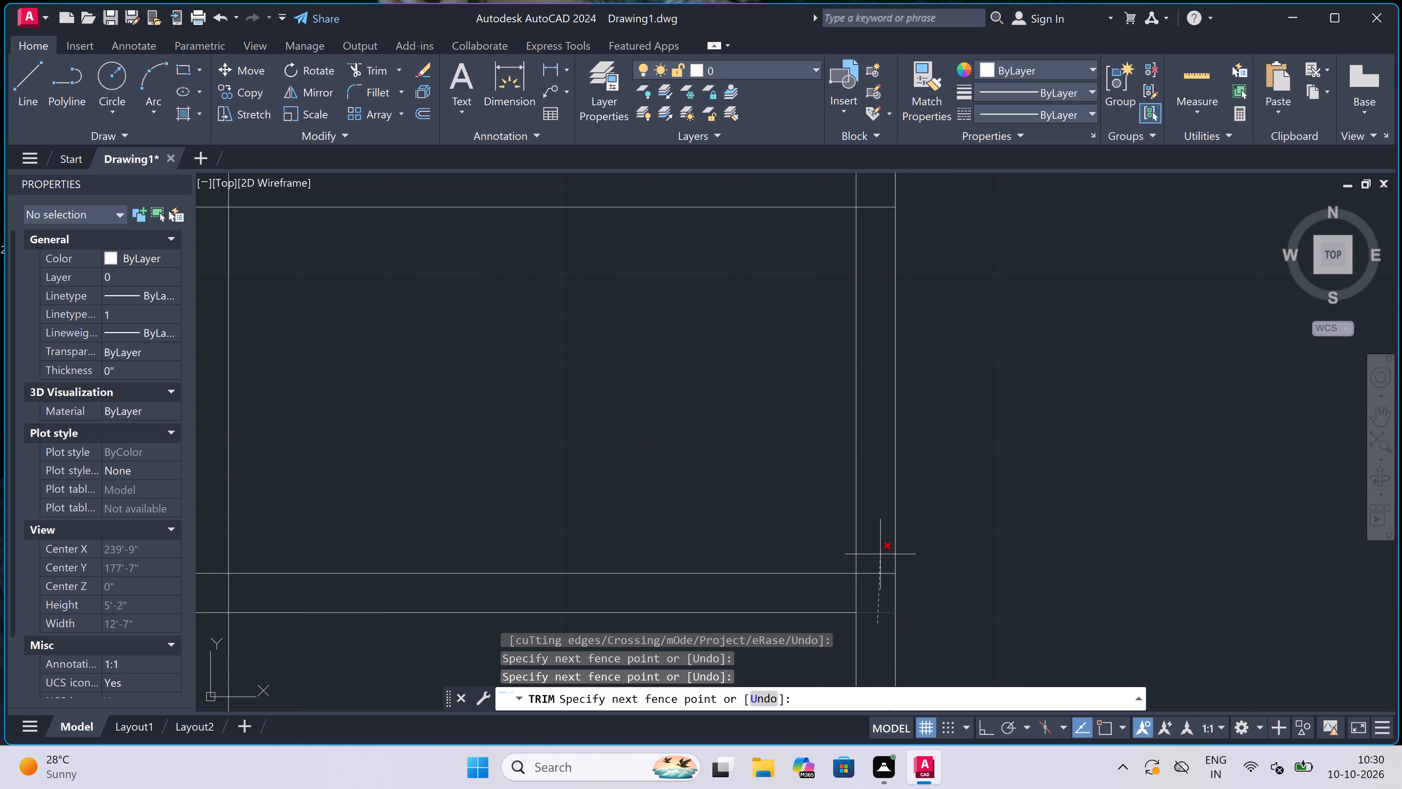
{"action": "left_click", "coordinate": [880, 554]}
{"action": "left_click", "coordinate": [869, 595]}
{"action": "left_click", "coordinate": [816, 594]}
Trim the overlapping lines where the first horizontal partition meets the right wall, opening the junction.
{"action": "scroll", "coordinate": [873, 584], "scroll_direction": "down", "scroll_amount": 3}
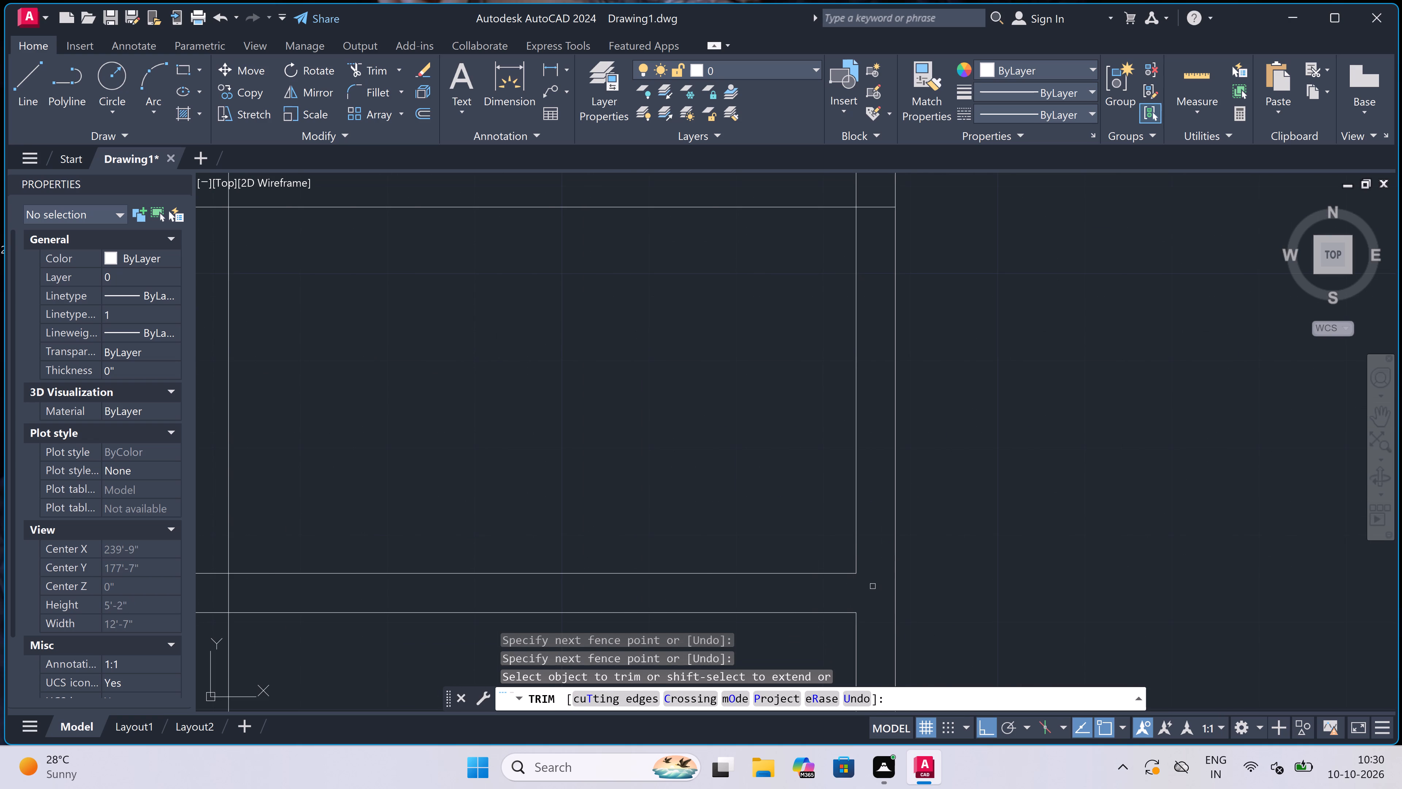
{"action": "scroll", "coordinate": [873, 457], "scroll_direction": "up", "scroll_amount": 3}
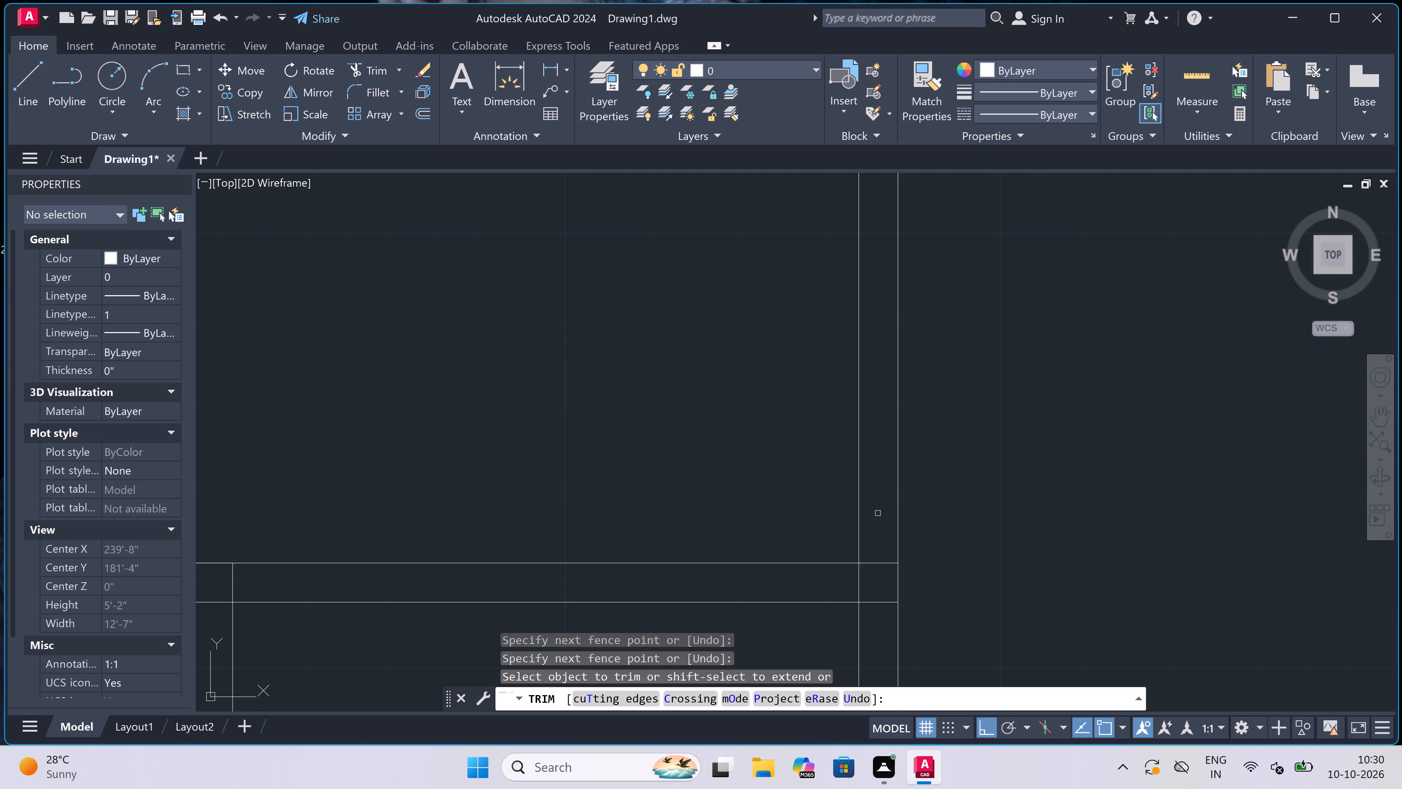
{"action": "left_click", "coordinate": [882, 615]}
{"action": "left_click", "coordinate": [879, 546]}
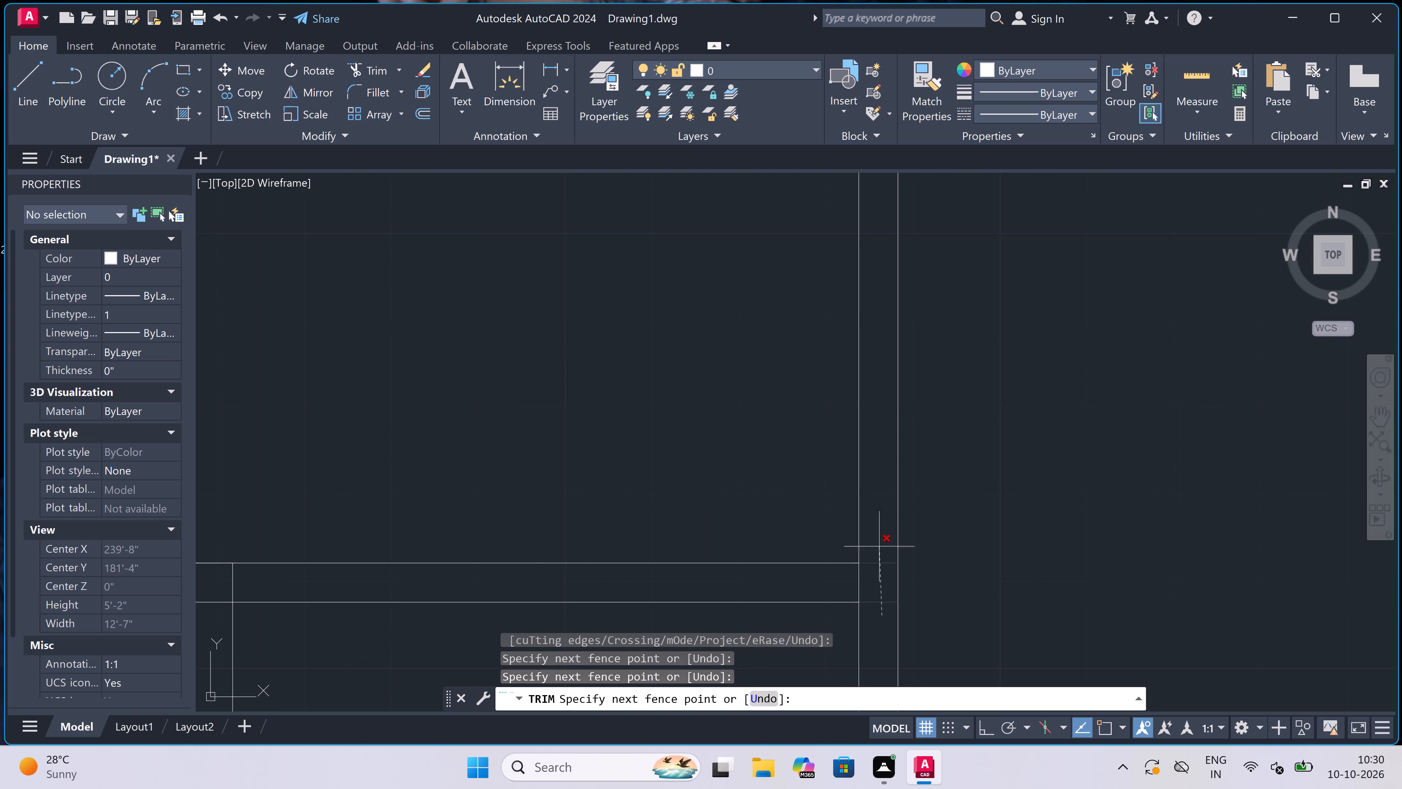
{"action": "left_click", "coordinate": [870, 575]}
{"action": "left_click", "coordinate": [840, 580]}
{"action": "scroll", "coordinate": [874, 530], "scroll_direction": "down", "scroll_amount": 2}
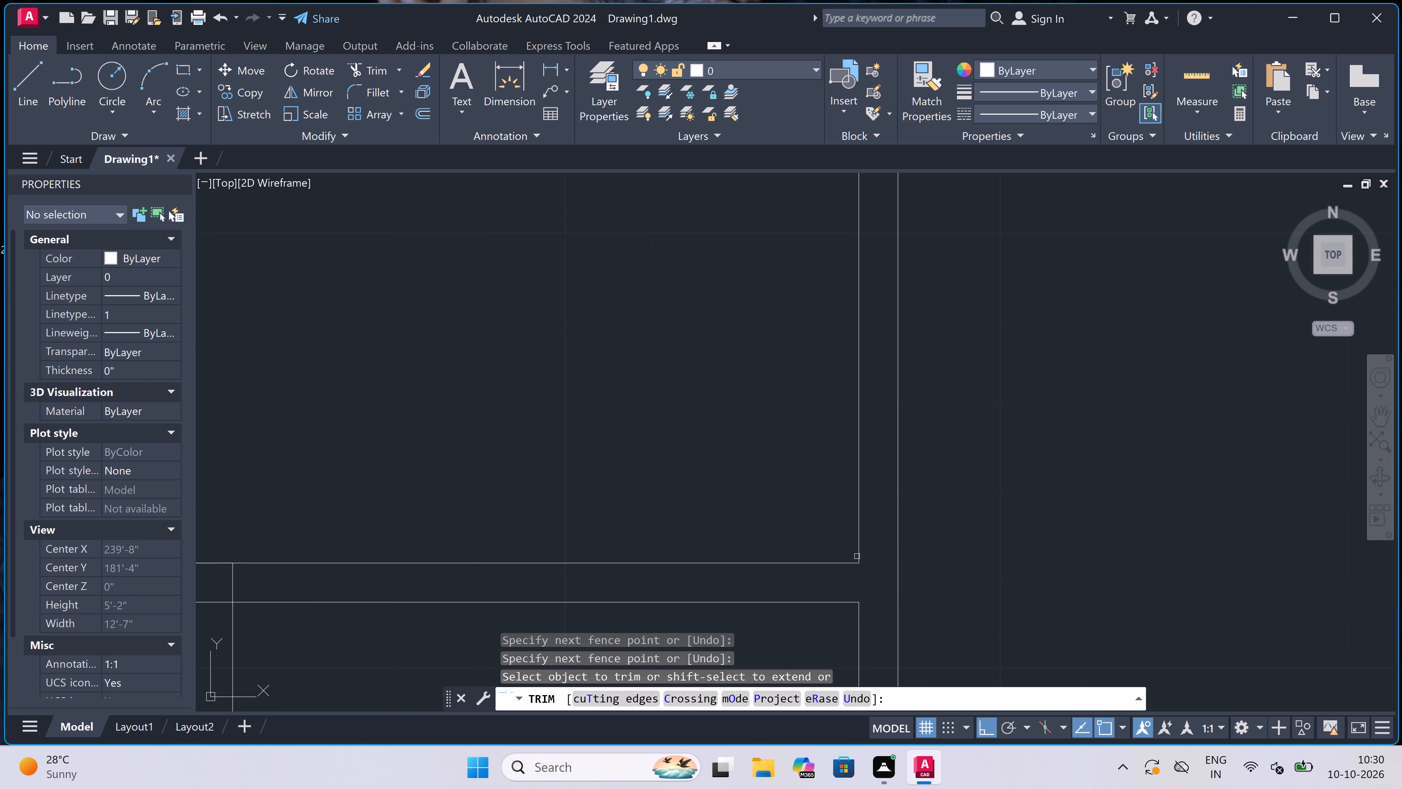
Trim the overlapping lines where the fourth bay's small partition meets the first horizontal partition, opening the junction.
{"action": "scroll", "coordinate": [873, 530], "scroll_direction": "down", "scroll_amount": 4}
{"action": "scroll", "coordinate": [838, 537], "scroll_direction": "up", "scroll_amount": 4}
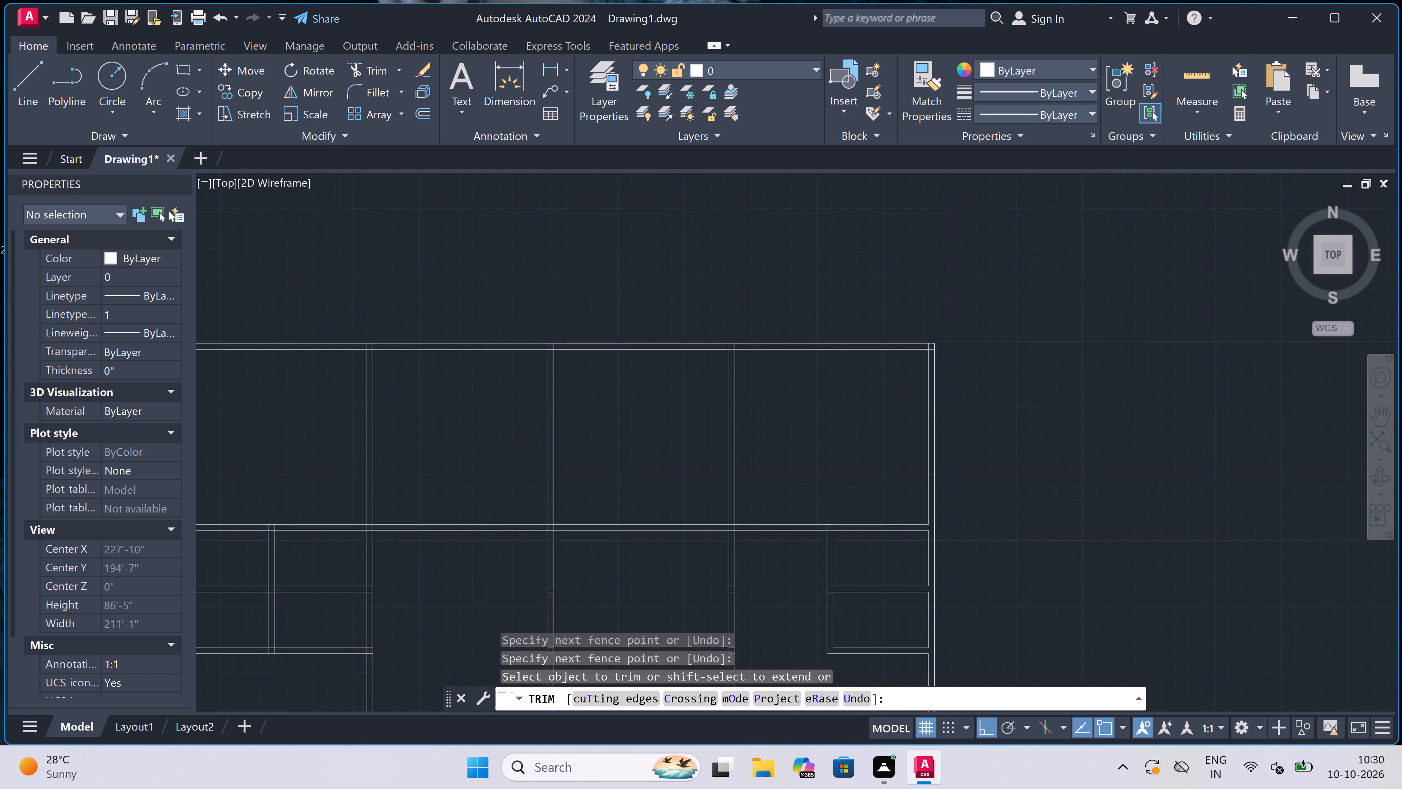
{"action": "scroll", "coordinate": [821, 525], "scroll_direction": "up", "scroll_amount": 4}
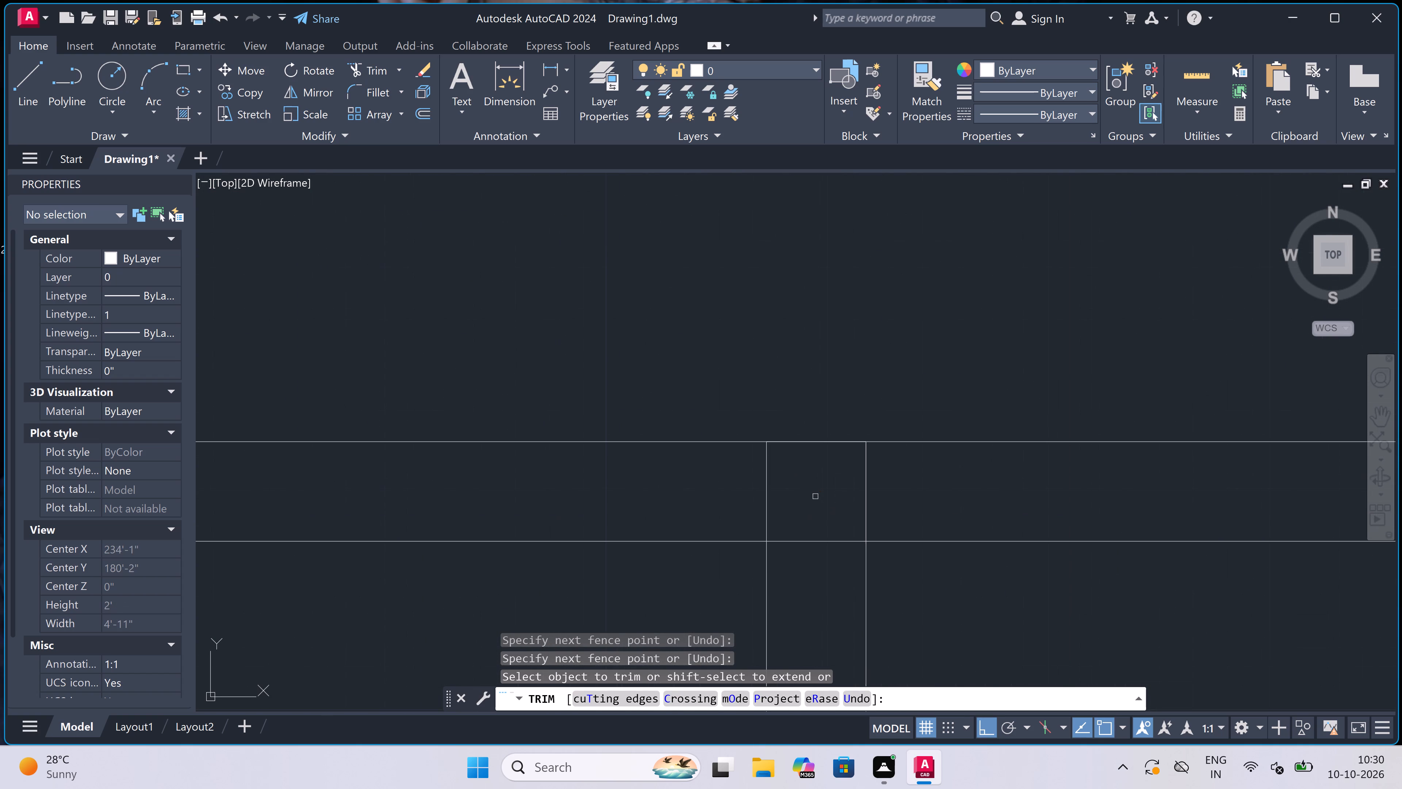
{"action": "left_click", "coordinate": [721, 486]}
{"action": "left_click", "coordinate": [934, 485]}
{"action": "left_click", "coordinate": [842, 509]}
{"action": "left_click", "coordinate": [826, 587]}
Trim the overlapping lines where the second horizontal partition meets the fourth bay's small partition, opening the junction.
{"action": "scroll", "coordinate": [828, 475], "scroll_direction": "down", "scroll_amount": 6}
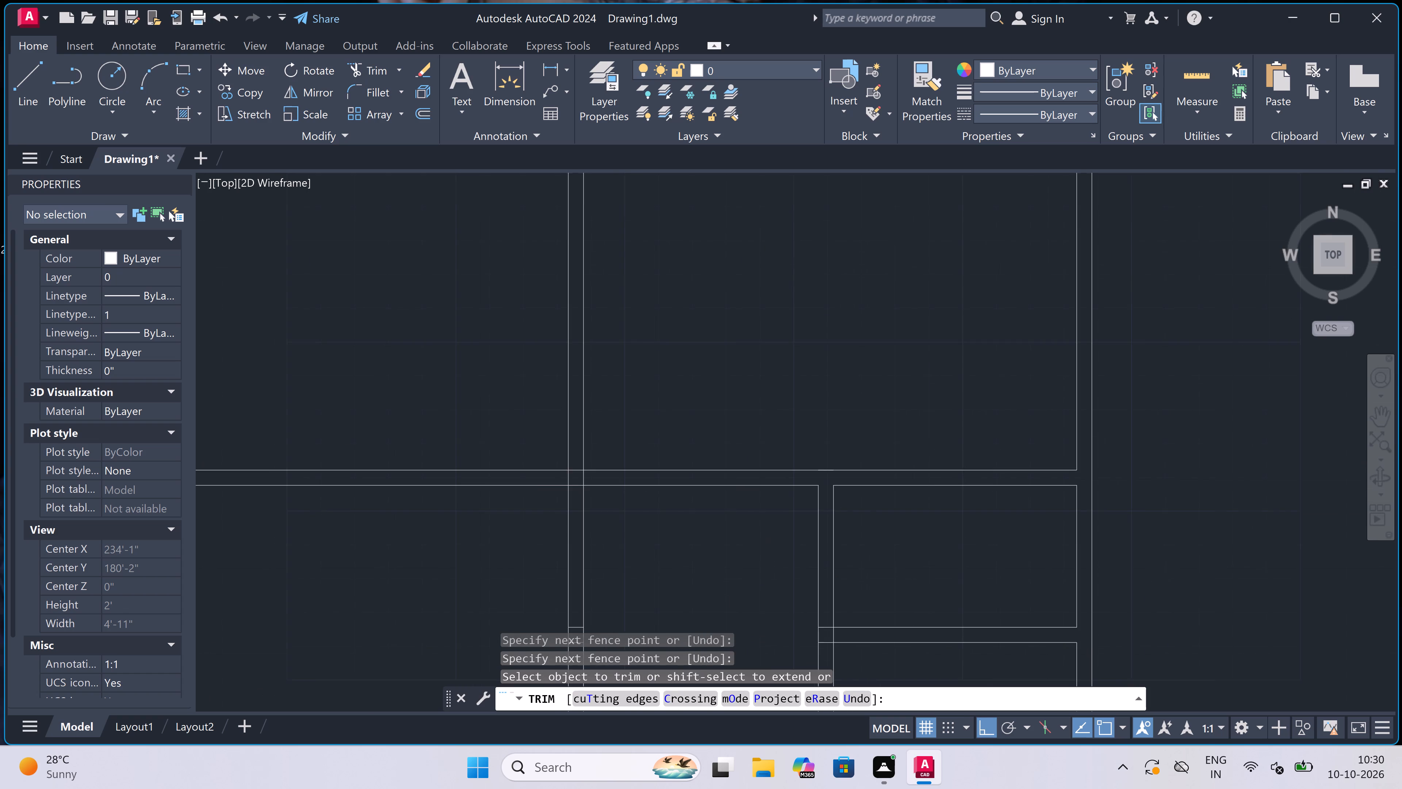
{"action": "scroll", "coordinate": [828, 475], "scroll_direction": "down", "scroll_amount": 1}
{"action": "scroll", "coordinate": [830, 519], "scroll_direction": "up", "scroll_amount": 1}
{"action": "scroll", "coordinate": [827, 550], "scroll_direction": "up", "scroll_amount": 3}
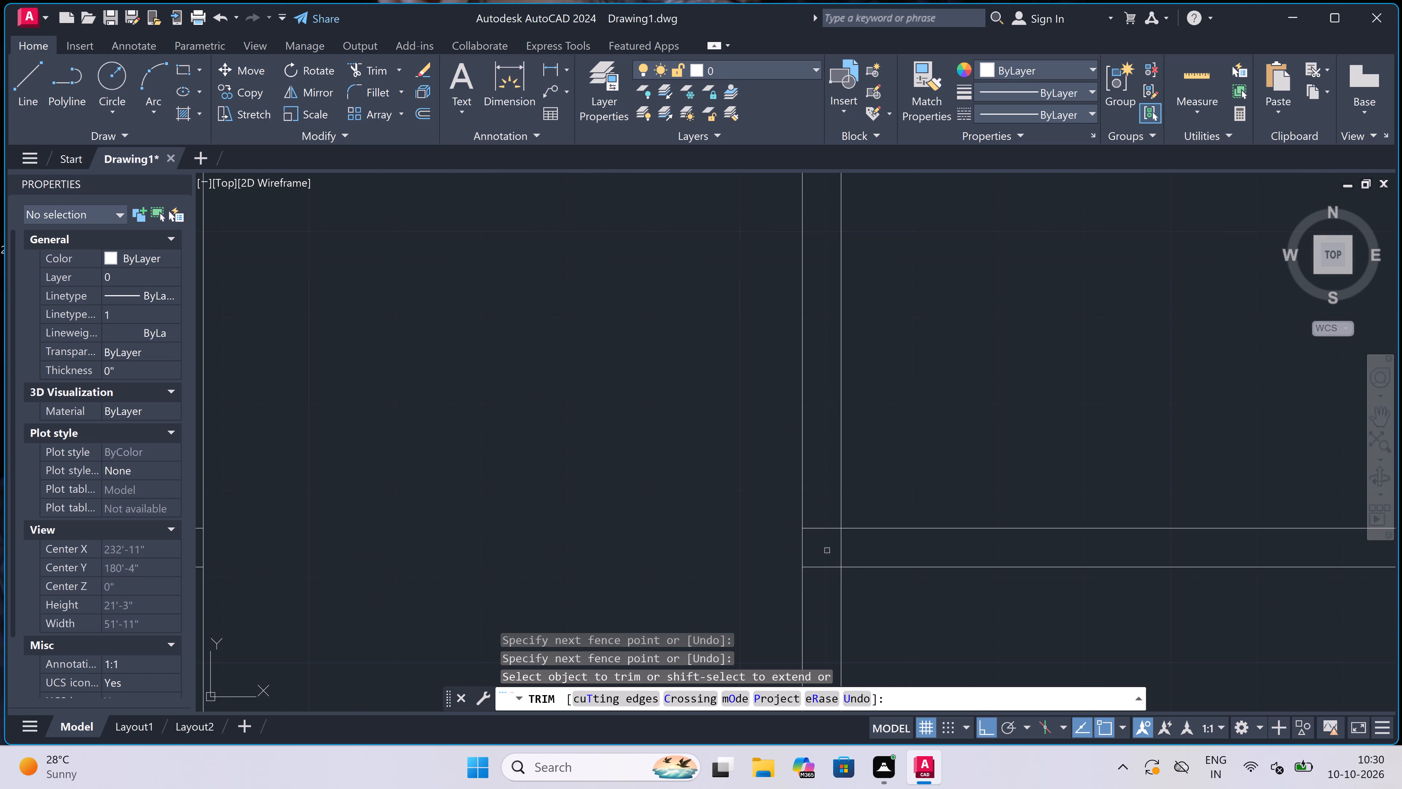
{"action": "left_click", "coordinate": [822, 590]}
{"action": "left_click", "coordinate": [826, 517]}
{"action": "scroll", "coordinate": [837, 552], "scroll_direction": "up", "scroll_amount": 2}
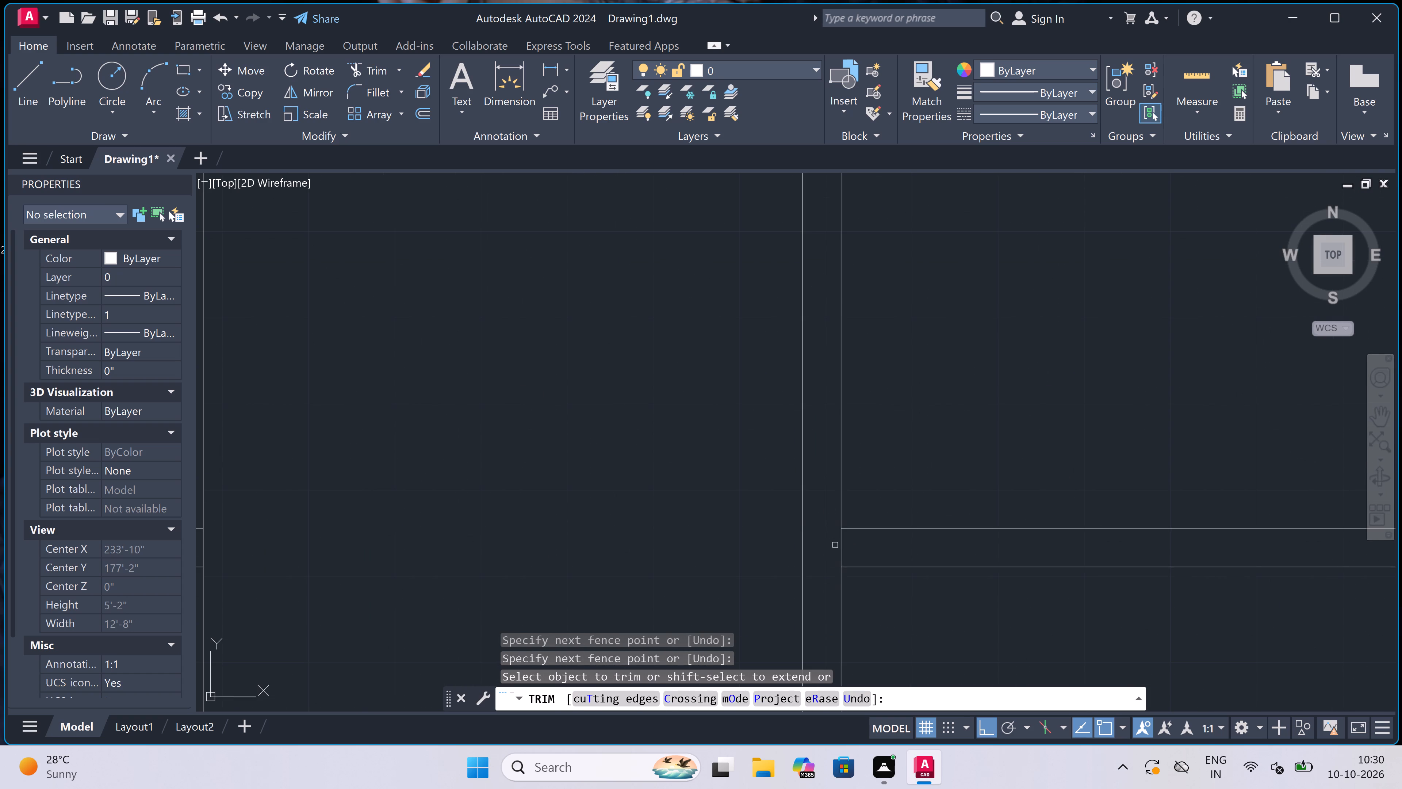
{"action": "left_click", "coordinate": [837, 552]}
{"action": "left_click", "coordinate": [894, 540]}
Trim the overlapping lines where the third vertical partition meets the first horizontal partition's upper line.
{"action": "scroll", "coordinate": [834, 512], "scroll_direction": "down", "scroll_amount": 8}
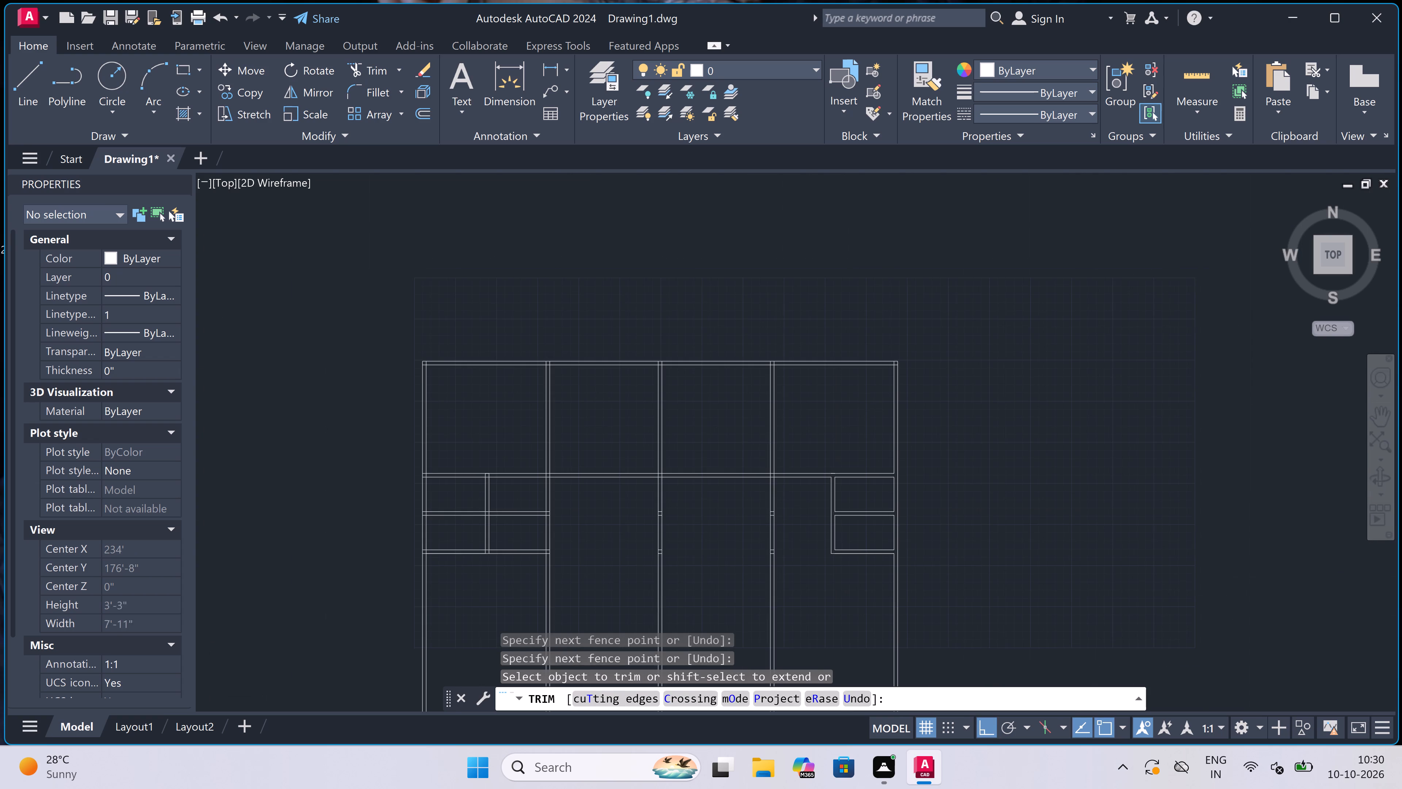
{"action": "scroll", "coordinate": [775, 479], "scroll_direction": "up", "scroll_amount": 6}
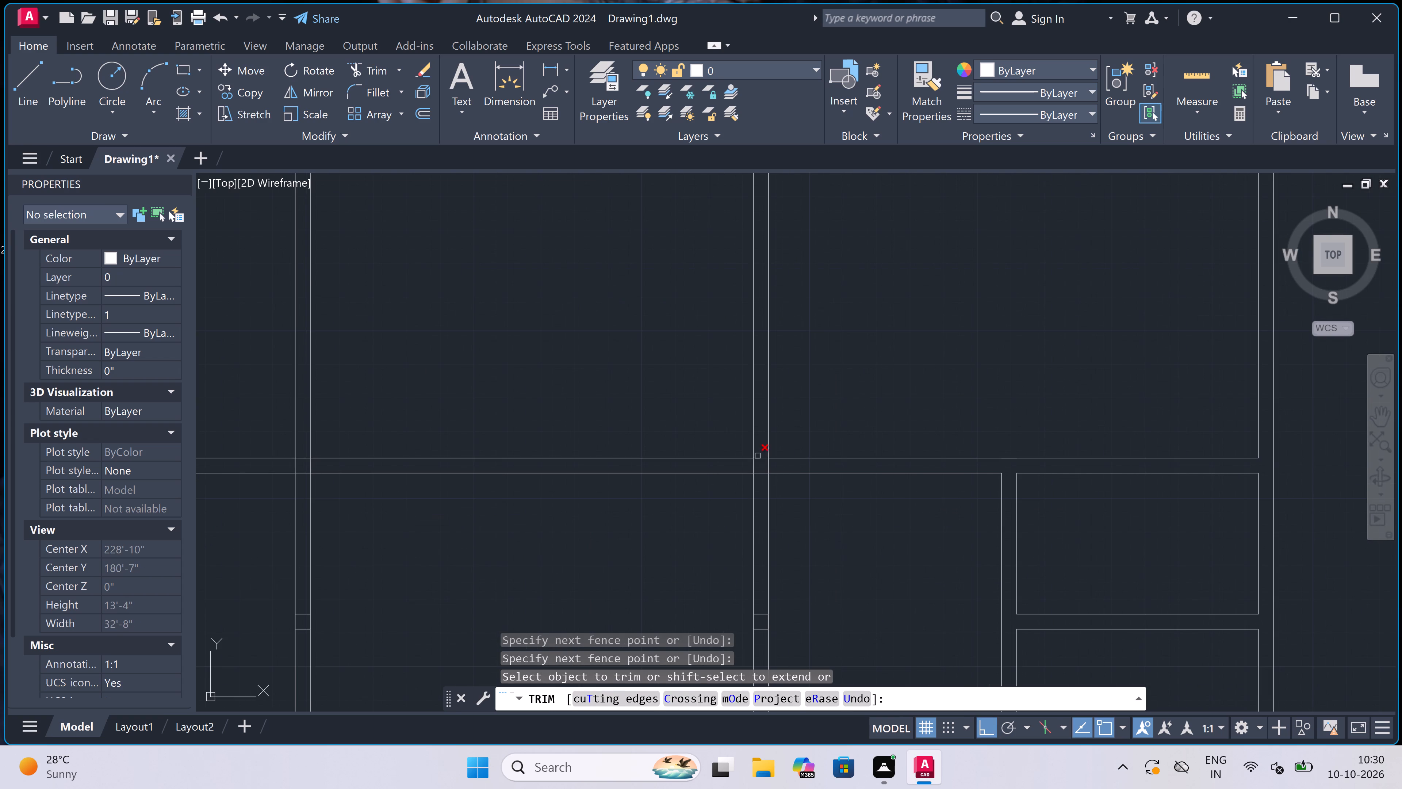
{"action": "left_click", "coordinate": [758, 456]}
{"action": "left_click", "coordinate": [762, 489]}
{"action": "left_click", "coordinate": [762, 493]}
{"action": "left_click", "coordinate": [872, 502]}
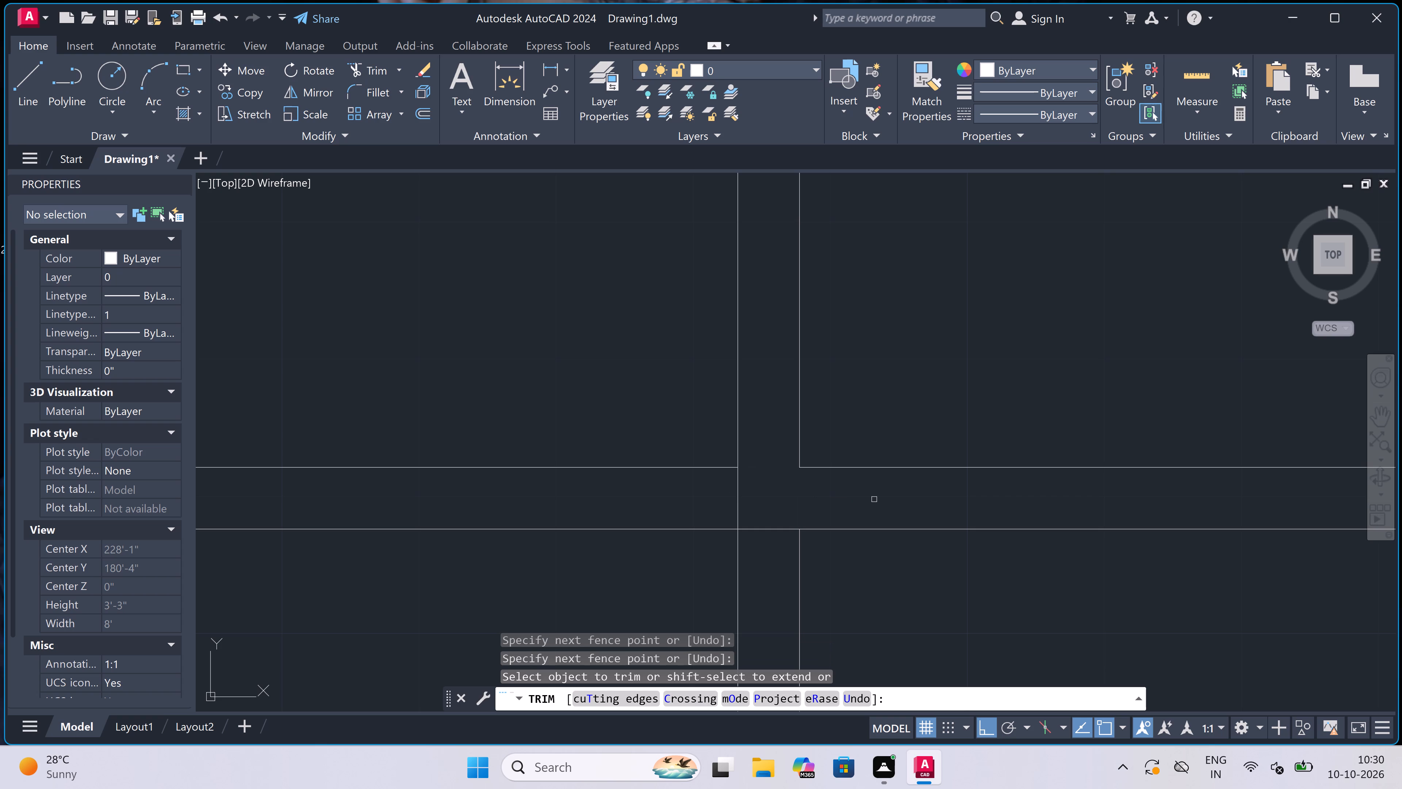
Trim the third vertical partition's lines between the first and second horizontal partitions.
{"action": "scroll", "coordinate": [877, 500], "scroll_direction": "down", "scroll_amount": 4}
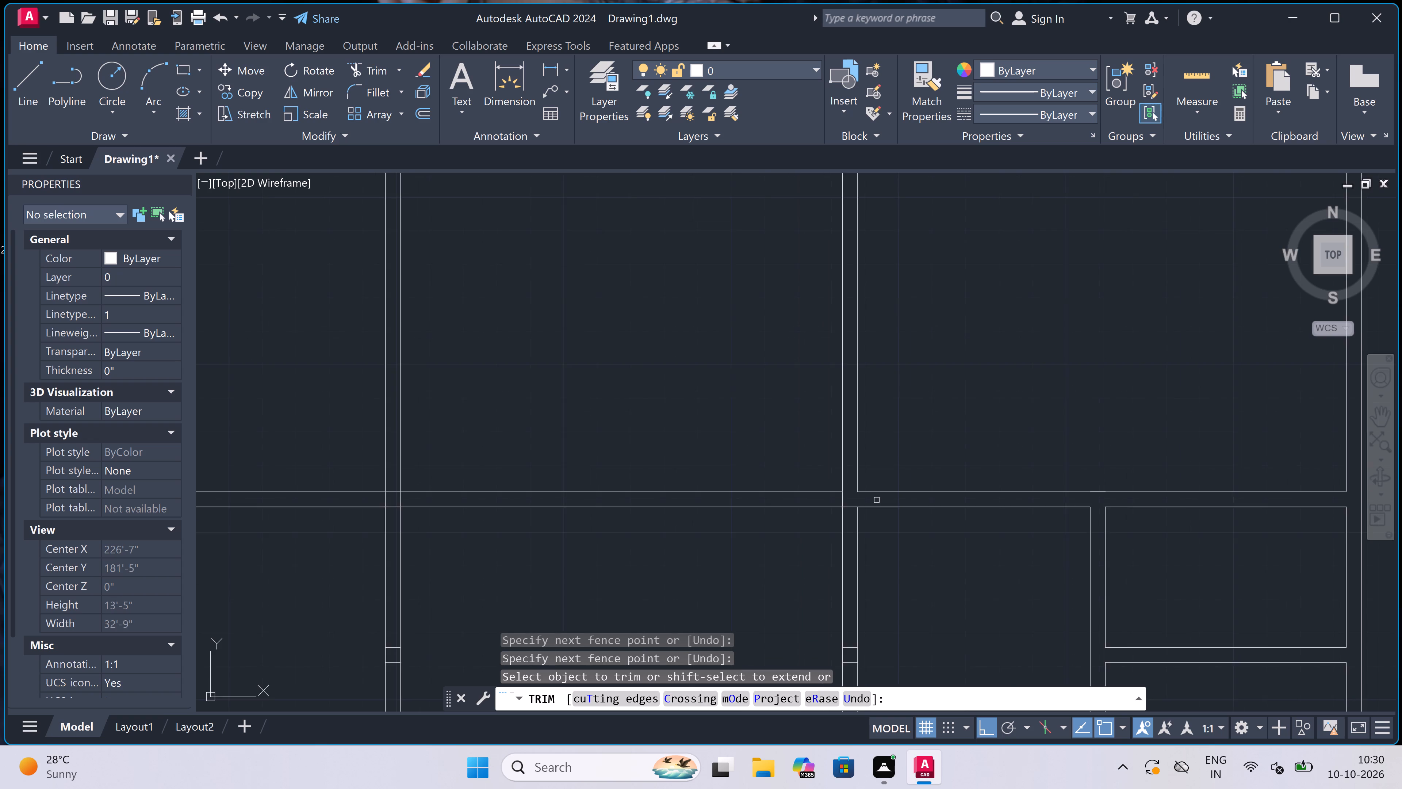
{"action": "left_click", "coordinate": [880, 523]}
{"action": "double_click", "coordinate": [839, 523]}
{"action": "scroll", "coordinate": [863, 518], "scroll_direction": "down", "scroll_amount": 4}
{"action": "key", "text": "Escape"}
Delete the remaining lines of the third vertical partition below the first horizontal partition.
{"action": "scroll", "coordinate": [866, 544], "scroll_direction": "up", "scroll_amount": 2}
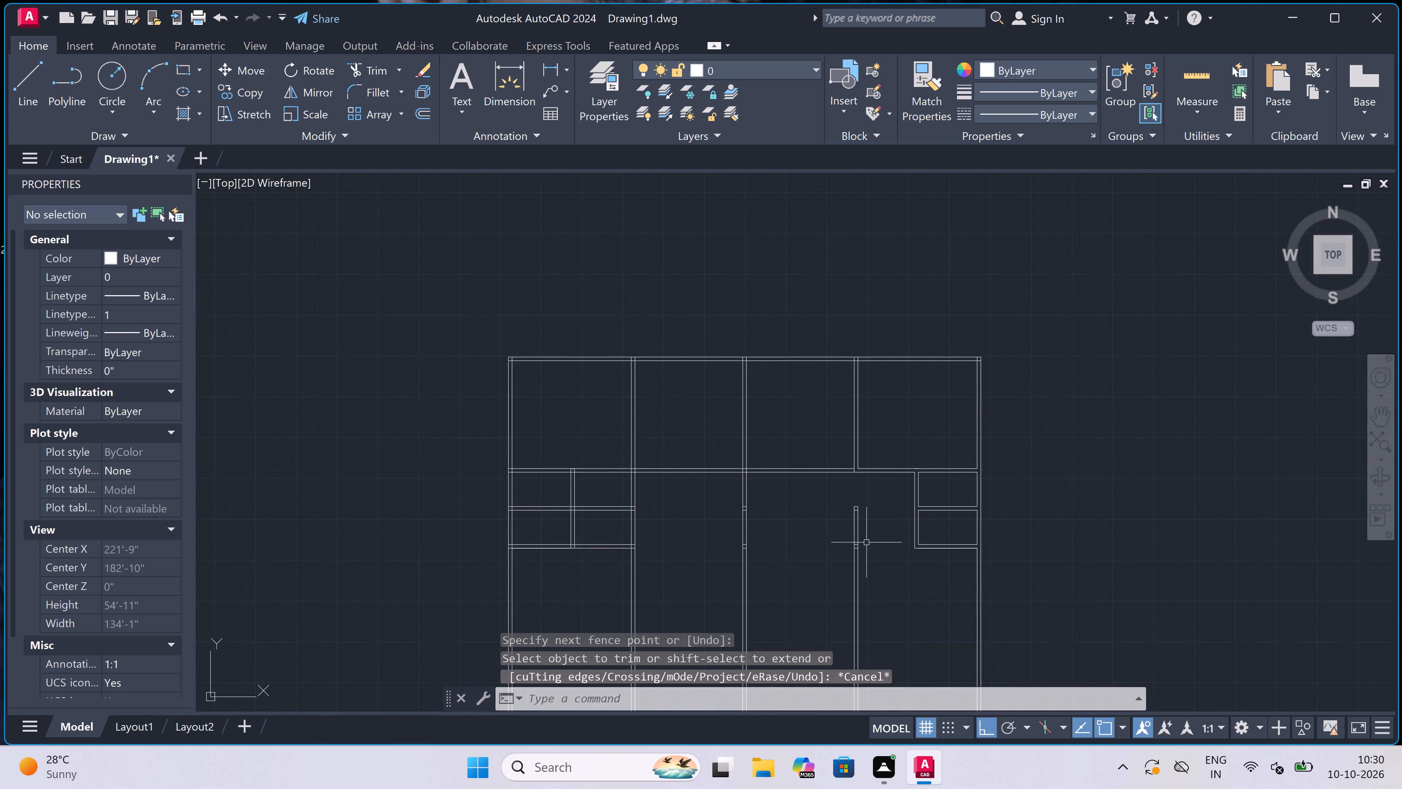
{"action": "left_click", "coordinate": [875, 499]}
{"action": "double_click", "coordinate": [809, 560]}
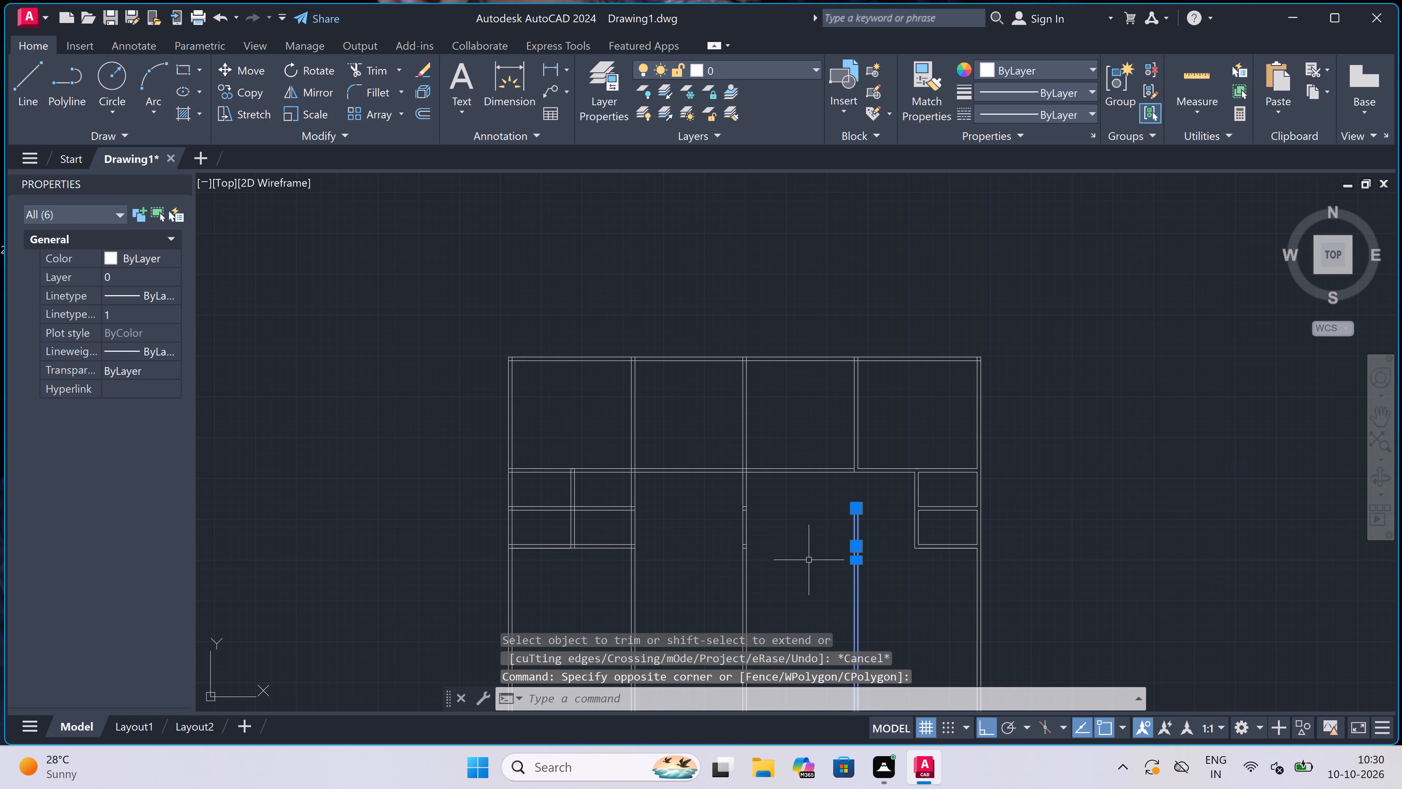
{"action": "key", "text": "Delete"}
Trim the ends of the first, second and third horizontal partitions that run inside the left wall.
{"action": "scroll", "coordinate": [602, 438], "scroll_direction": "up", "scroll_amount": 1}
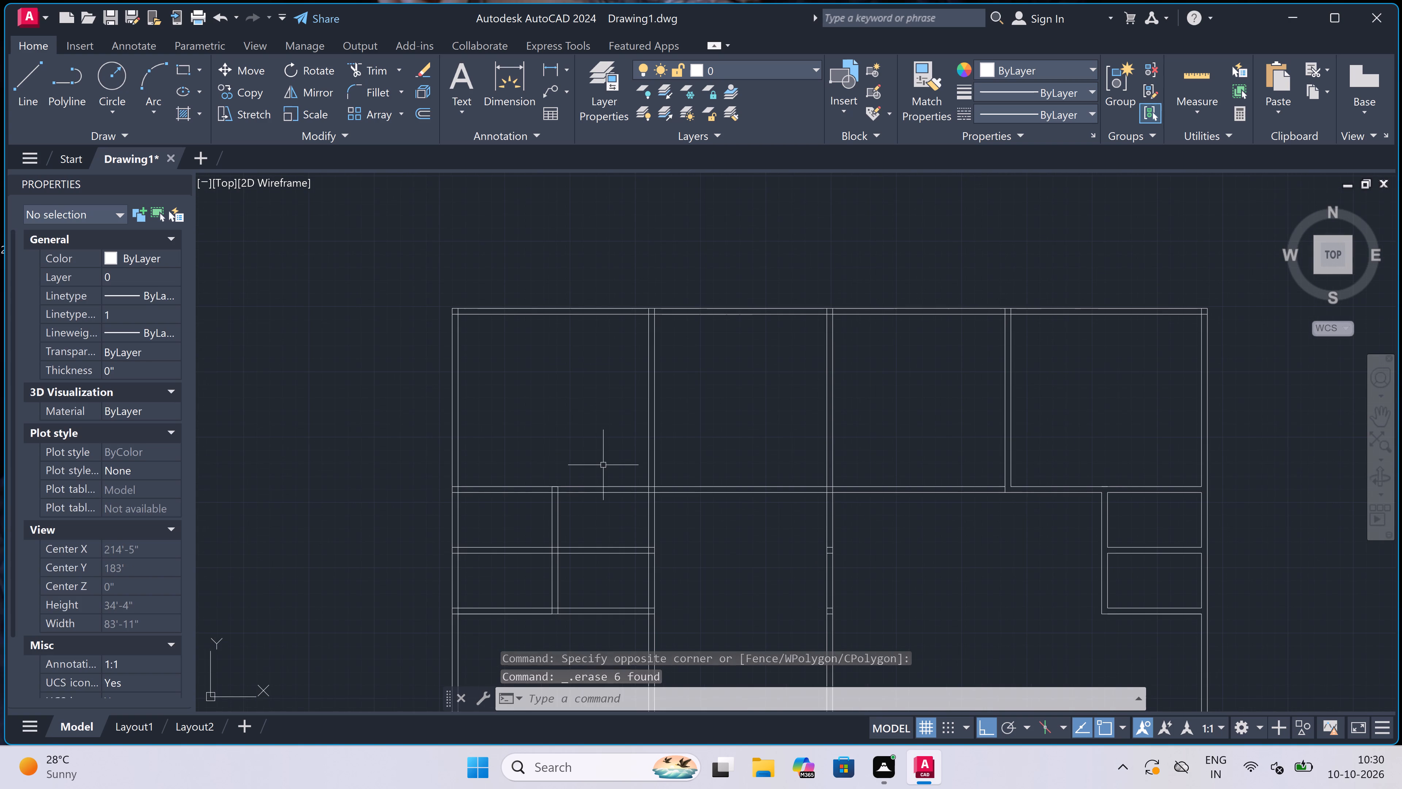
{"action": "type", "text": "tr"}
{"action": "key", "text": "space"}
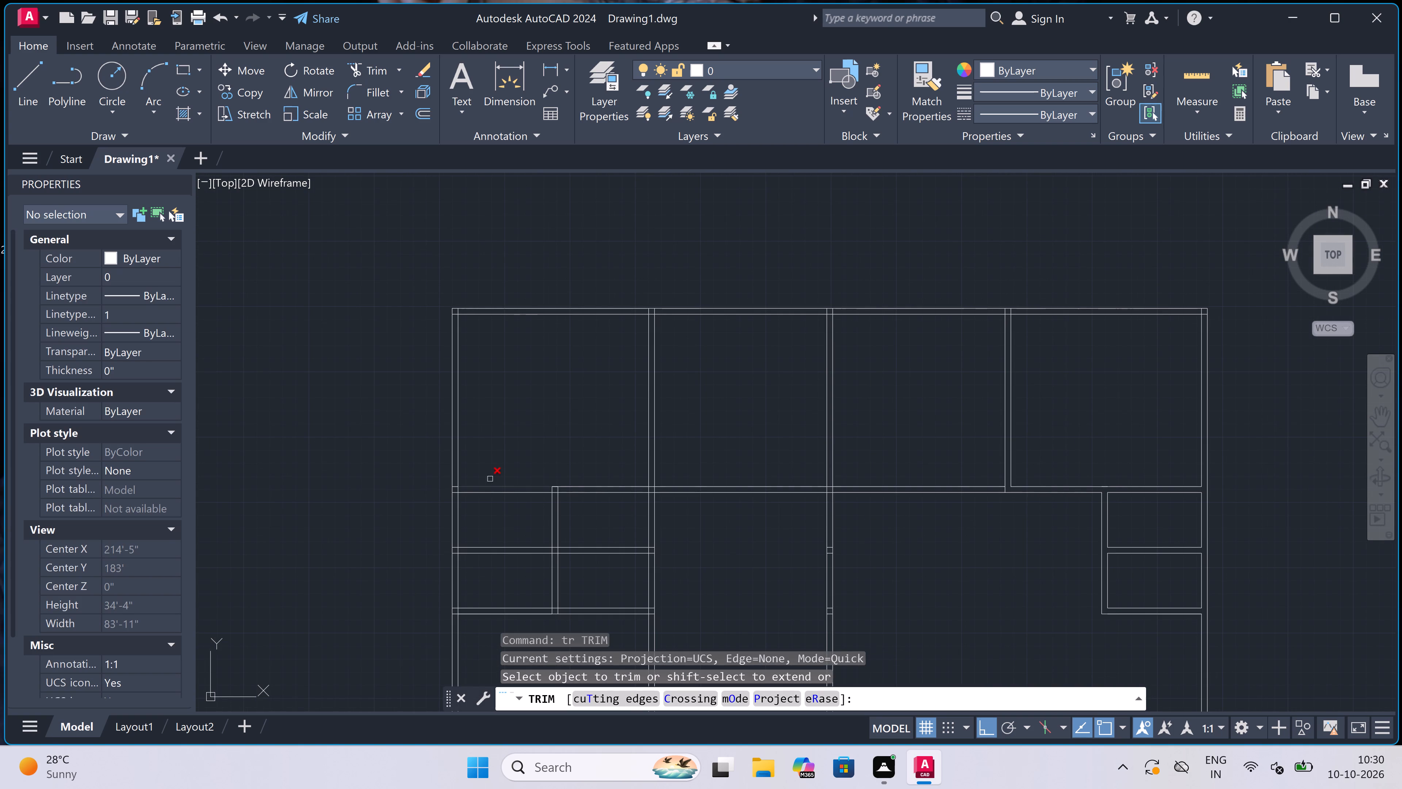
{"action": "scroll", "coordinate": [441, 488], "scroll_direction": "up", "scroll_amount": 3}
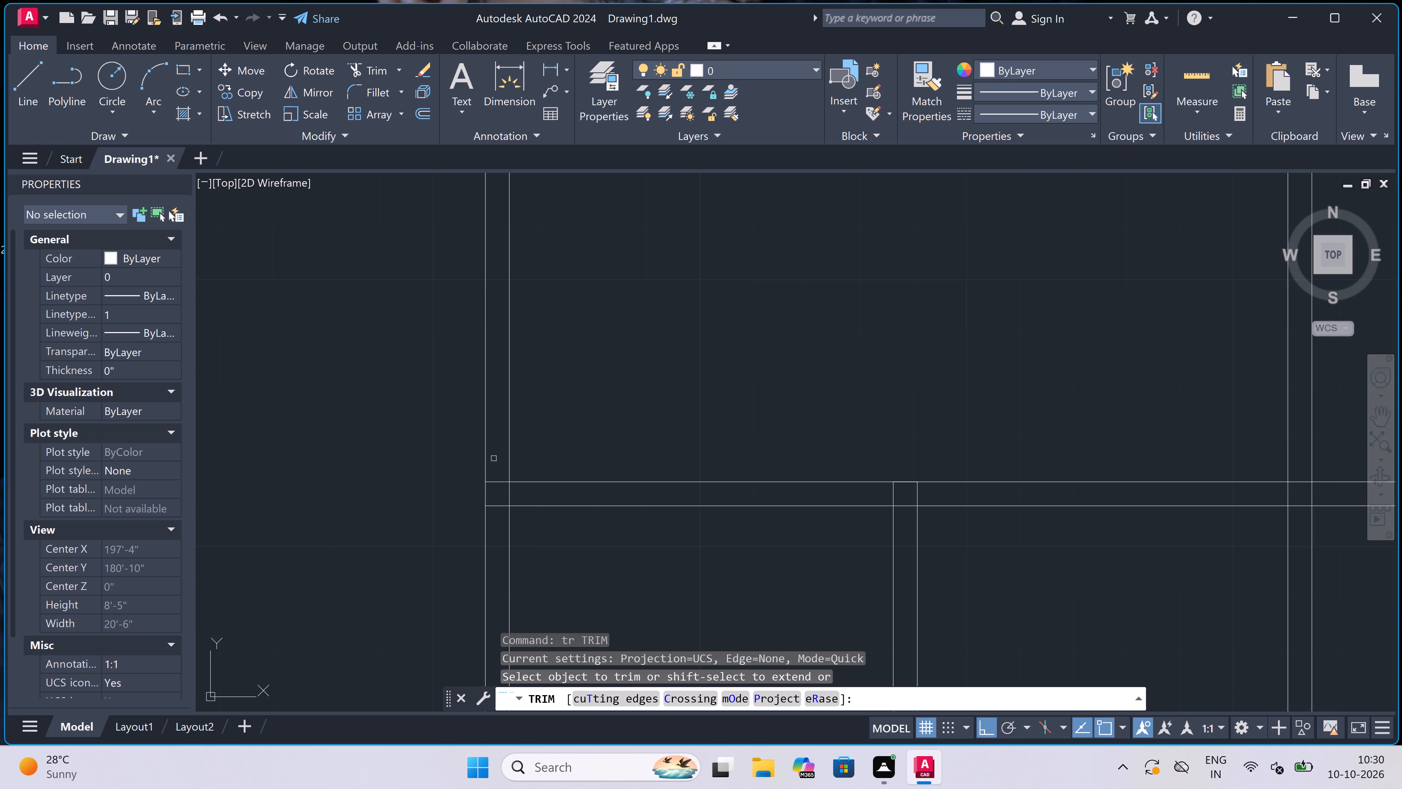
{"action": "left_click", "coordinate": [495, 459]}
{"action": "scroll", "coordinate": [496, 496], "scroll_direction": "down", "scroll_amount": 5}
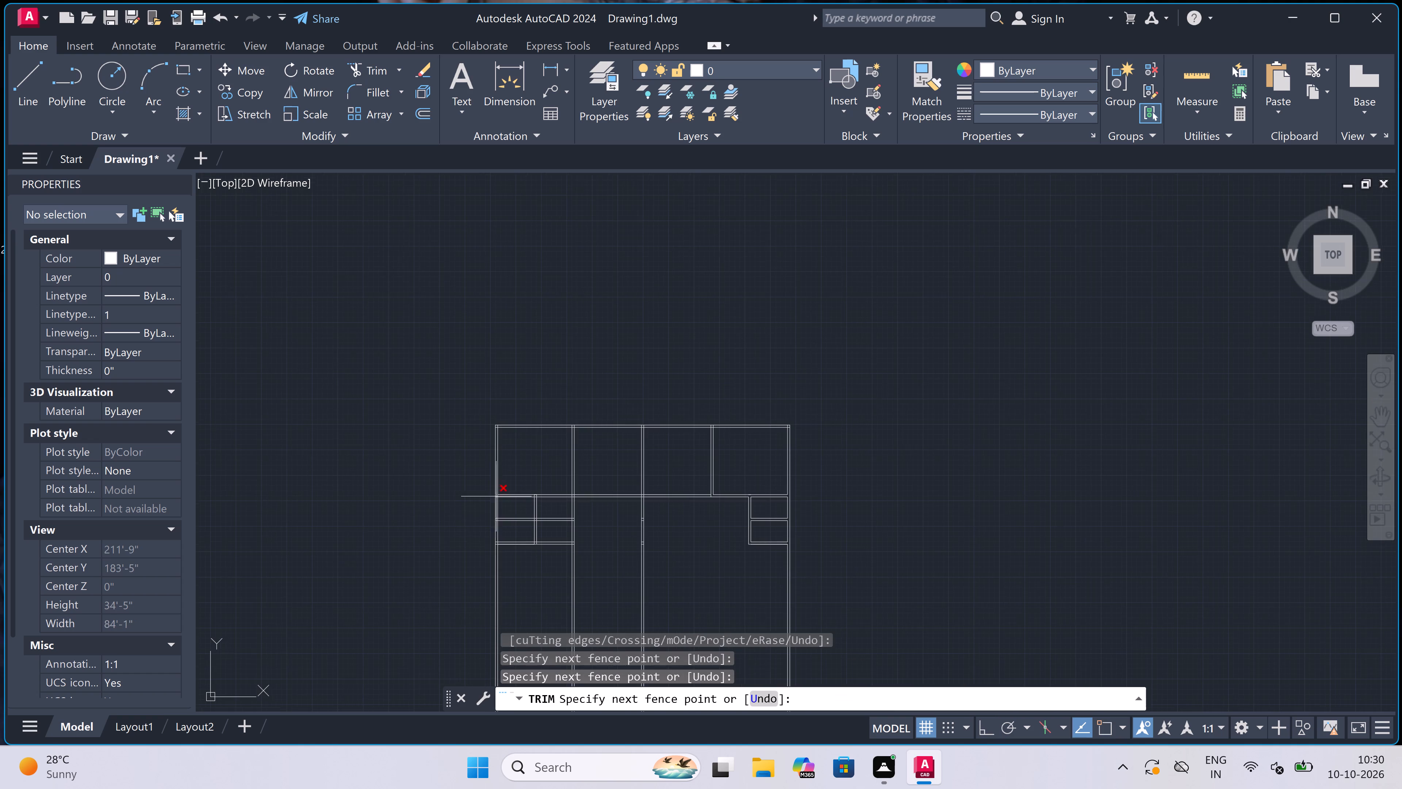
{"action": "scroll", "coordinate": [494, 548], "scroll_direction": "up", "scroll_amount": 4}
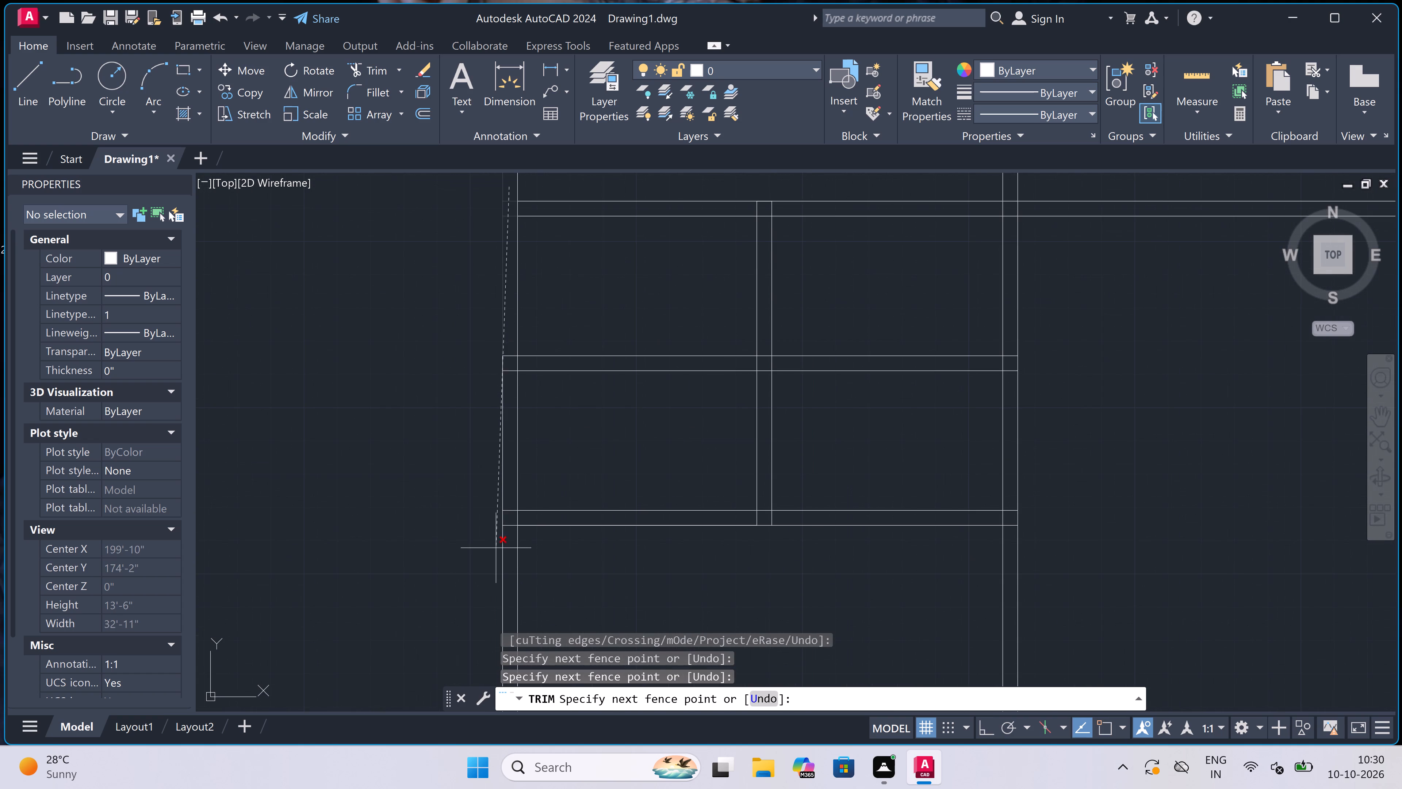
{"action": "scroll", "coordinate": [512, 532], "scroll_direction": "up", "scroll_amount": 3}
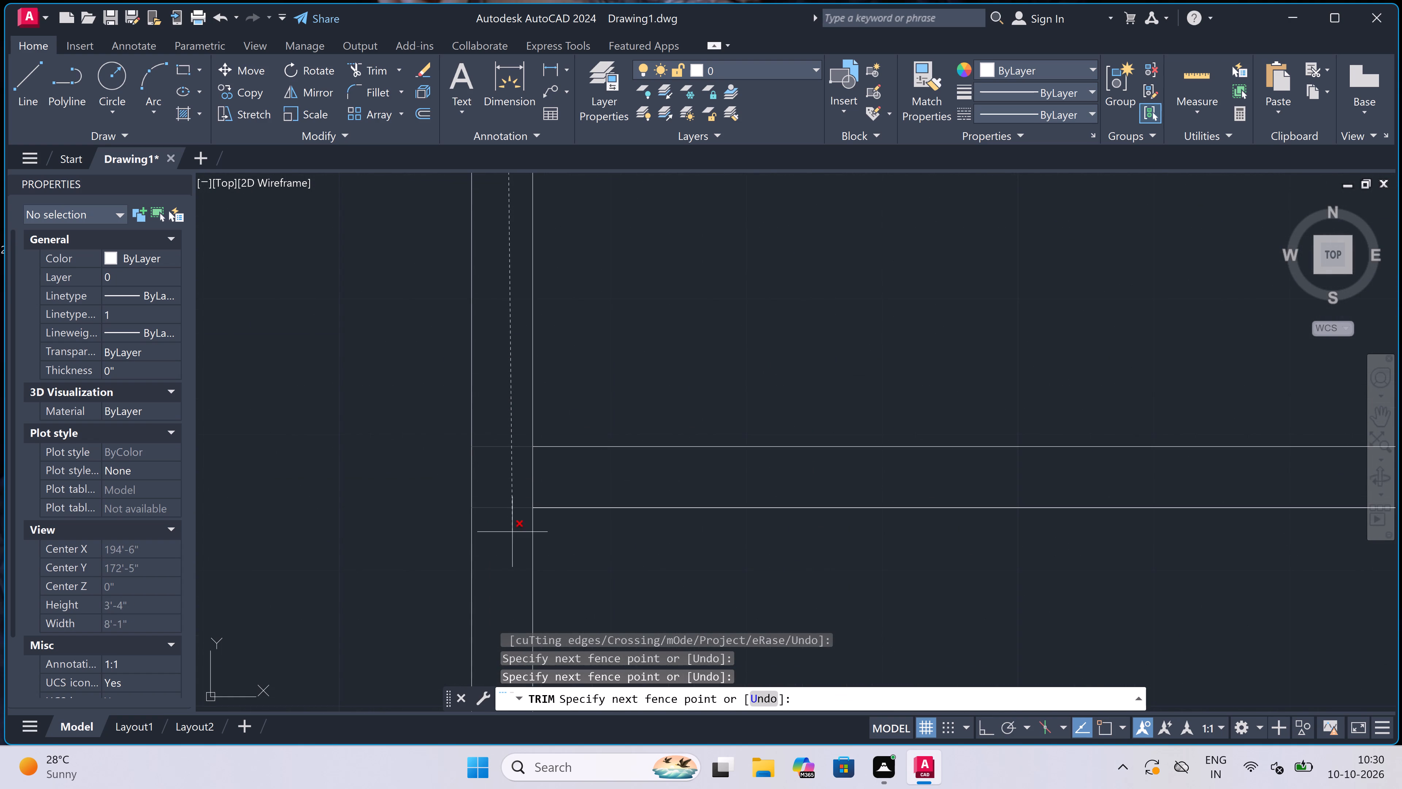
{"action": "left_click", "coordinate": [512, 532]}
Trim the left wall's inner line where the third, second and first horizontal partitions meet it, opening the junctions.
{"action": "left_click", "coordinate": [521, 488]}
{"action": "left_click", "coordinate": [537, 484]}
{"action": "scroll", "coordinate": [537, 483], "scroll_direction": "down", "scroll_amount": 4}
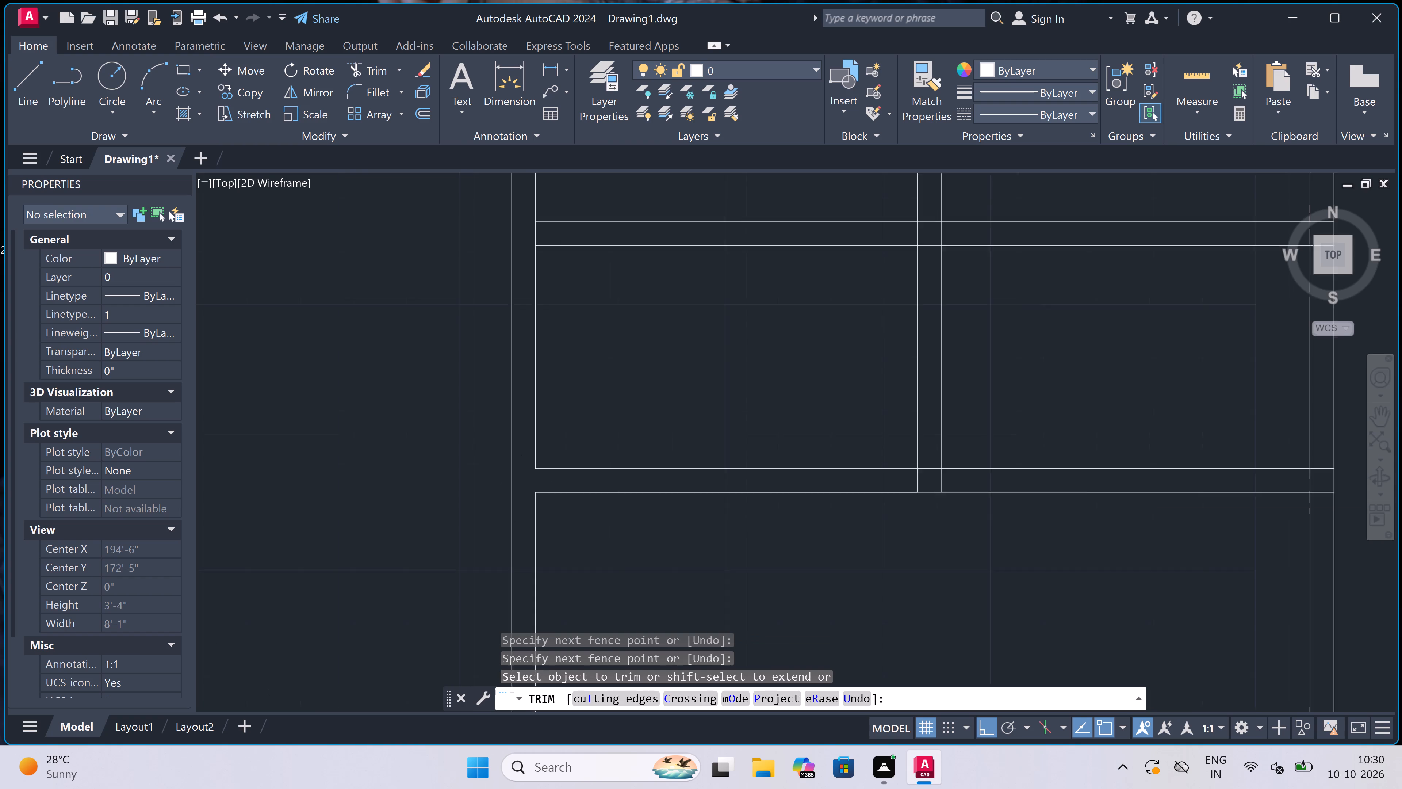
{"action": "scroll", "coordinate": [529, 370], "scroll_direction": "up", "scroll_amount": 2}
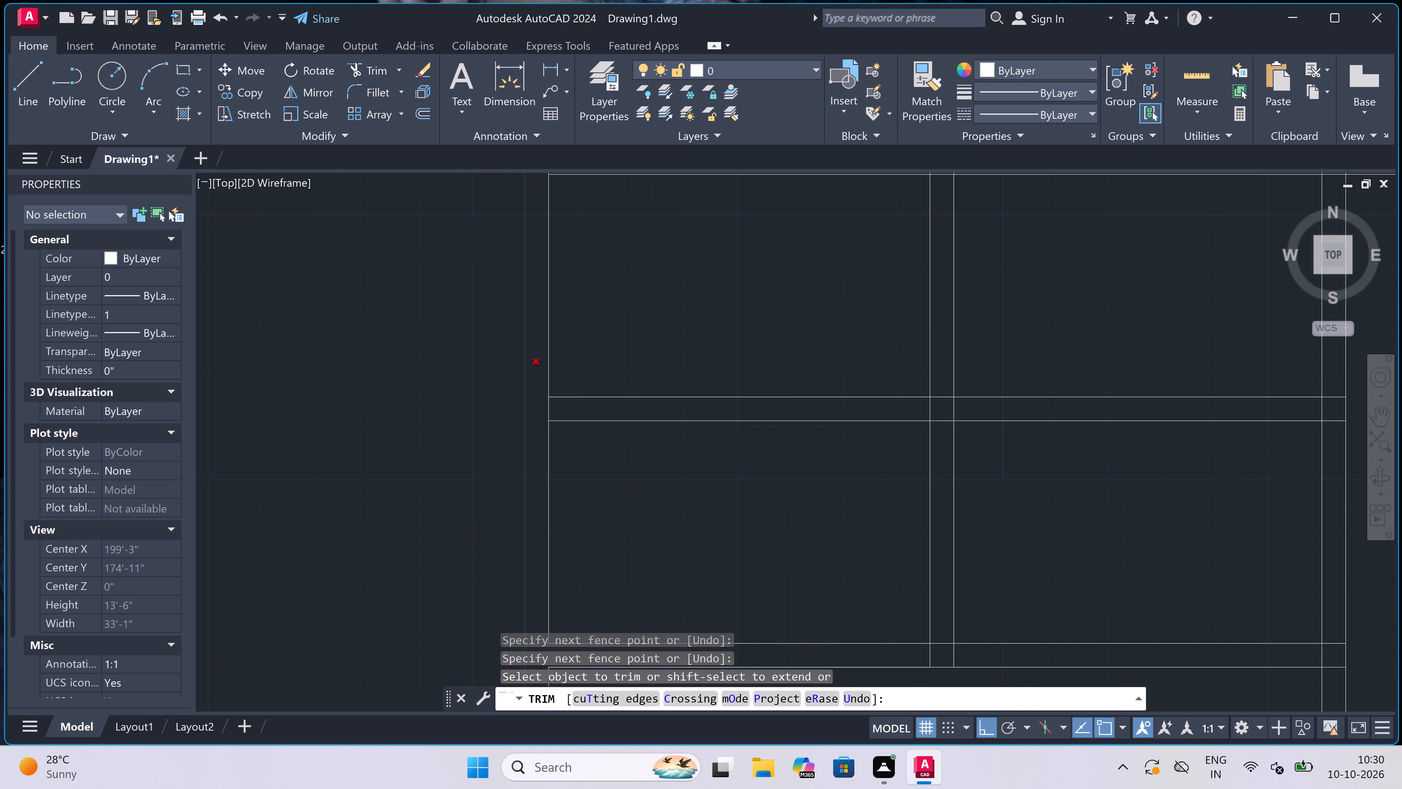
{"action": "scroll", "coordinate": [544, 391], "scroll_direction": "up", "scroll_amount": 2}
{"action": "left_click", "coordinate": [548, 441]}
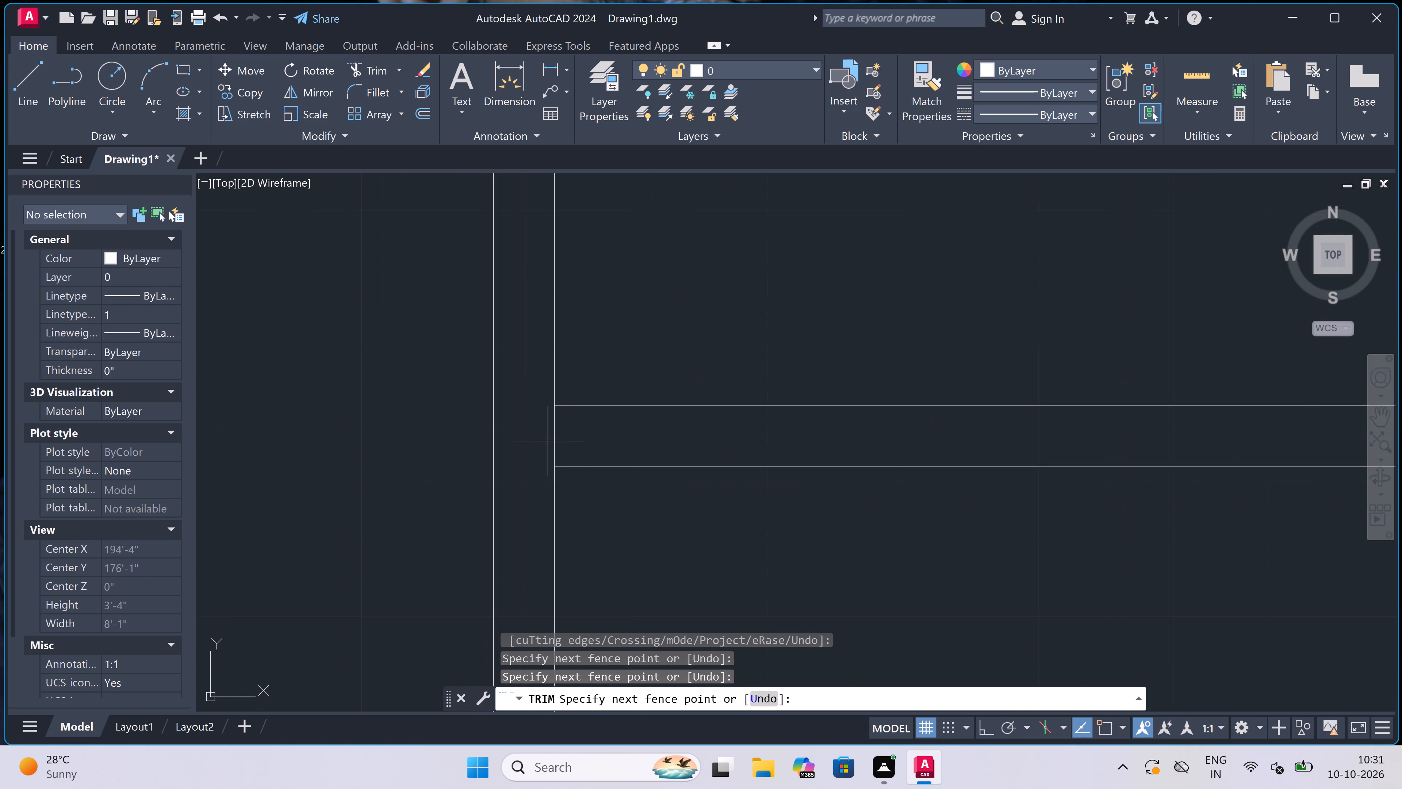
{"action": "left_click", "coordinate": [562, 439]}
{"action": "scroll", "coordinate": [562, 439], "scroll_direction": "down", "scroll_amount": 4}
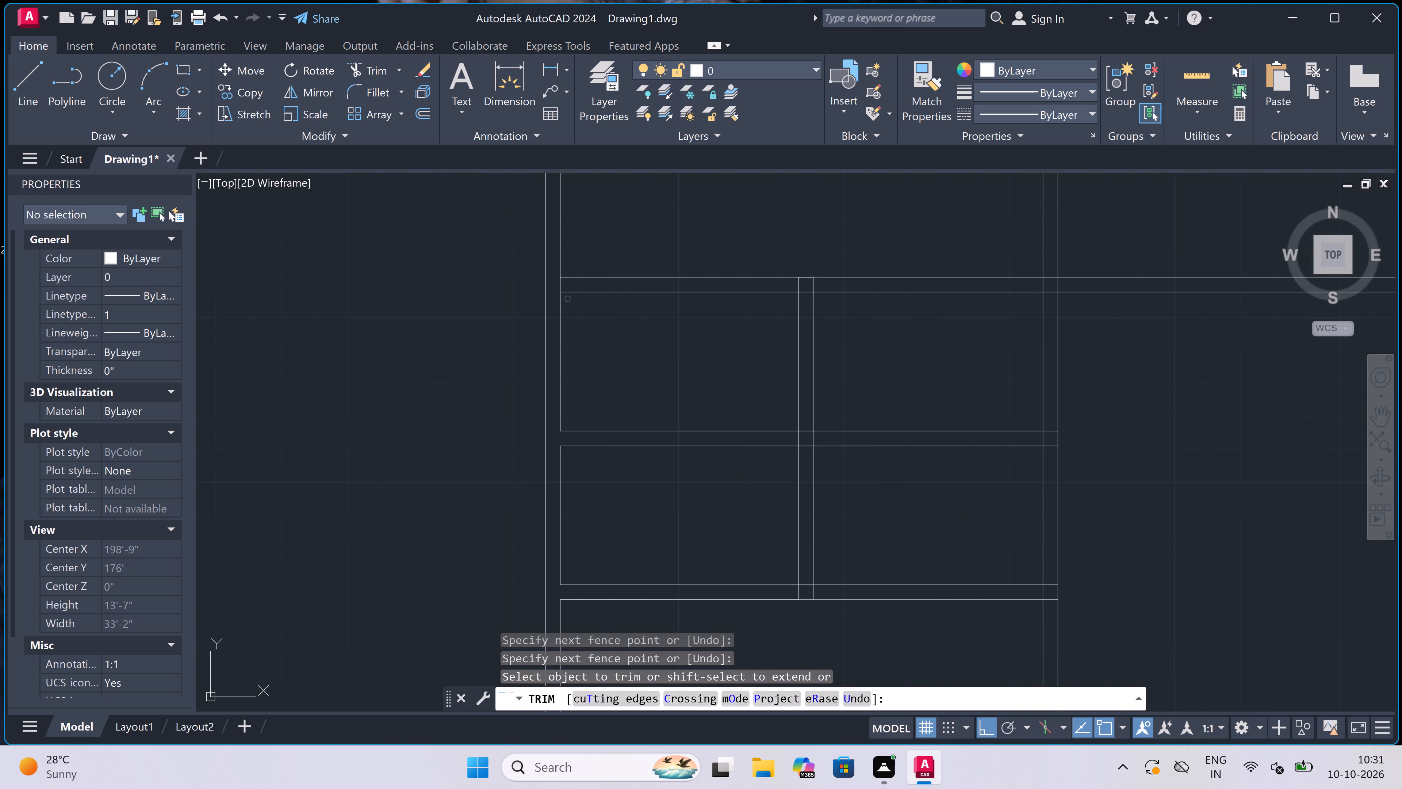
{"action": "scroll", "coordinate": [560, 274], "scroll_direction": "up", "scroll_amount": 4}
{"action": "left_click", "coordinate": [554, 325]}
{"action": "left_click", "coordinate": [573, 331]}
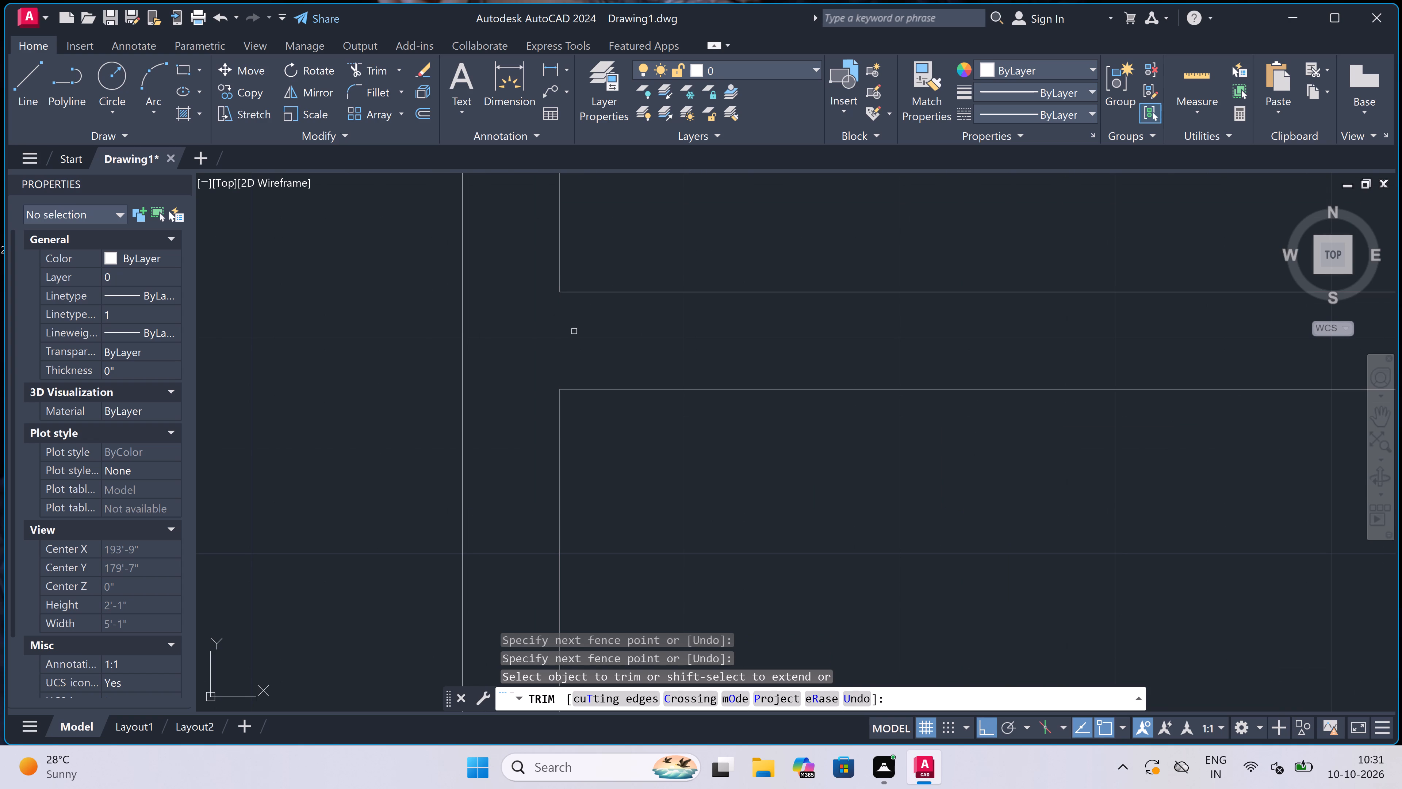
{"action": "key", "text": "Escape"}
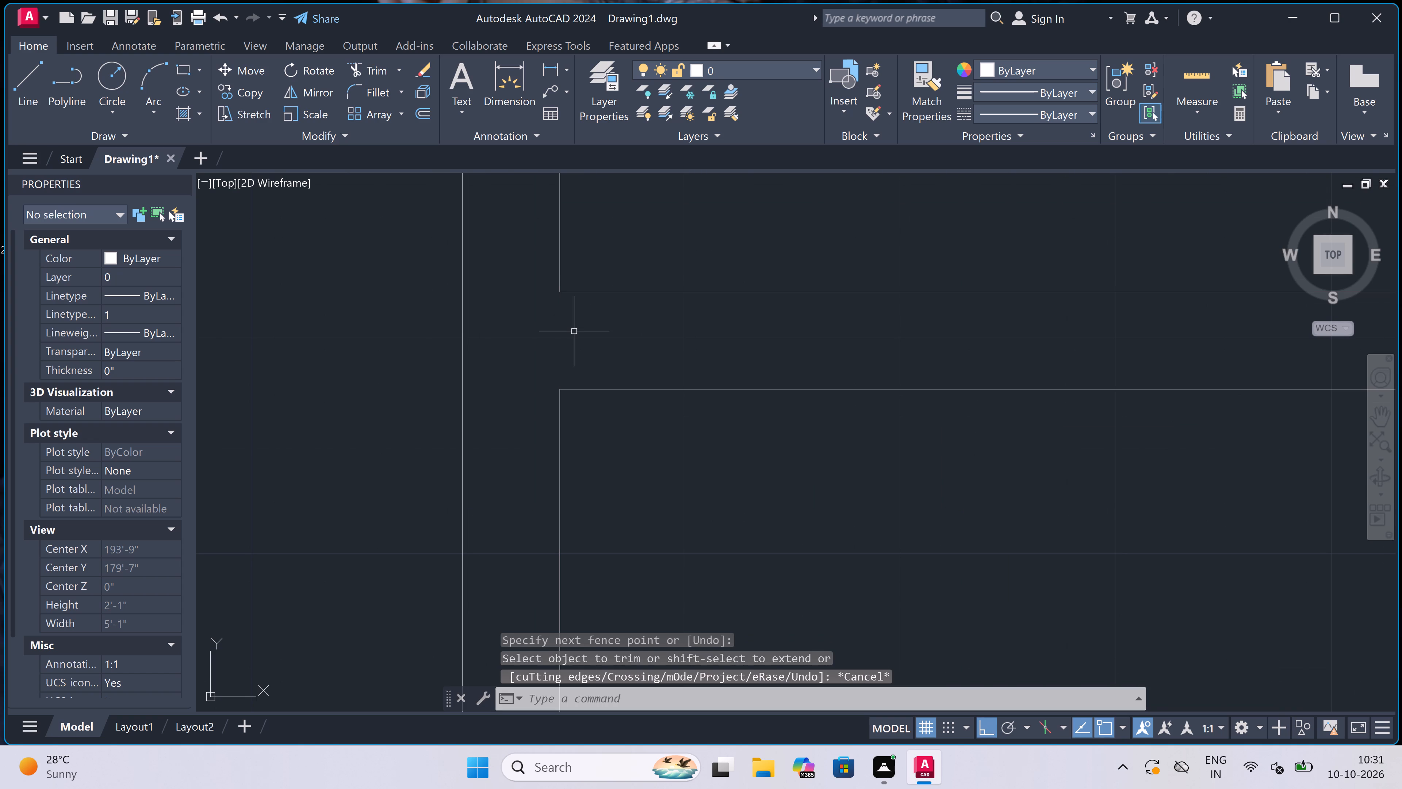
Trim the overlapping lines where the first bay's small partition meets the first horizontal partition, opening the junction.
{"action": "key", "text": "space"}
{"action": "scroll", "coordinate": [574, 331], "scroll_direction": "down", "scroll_amount": 5}
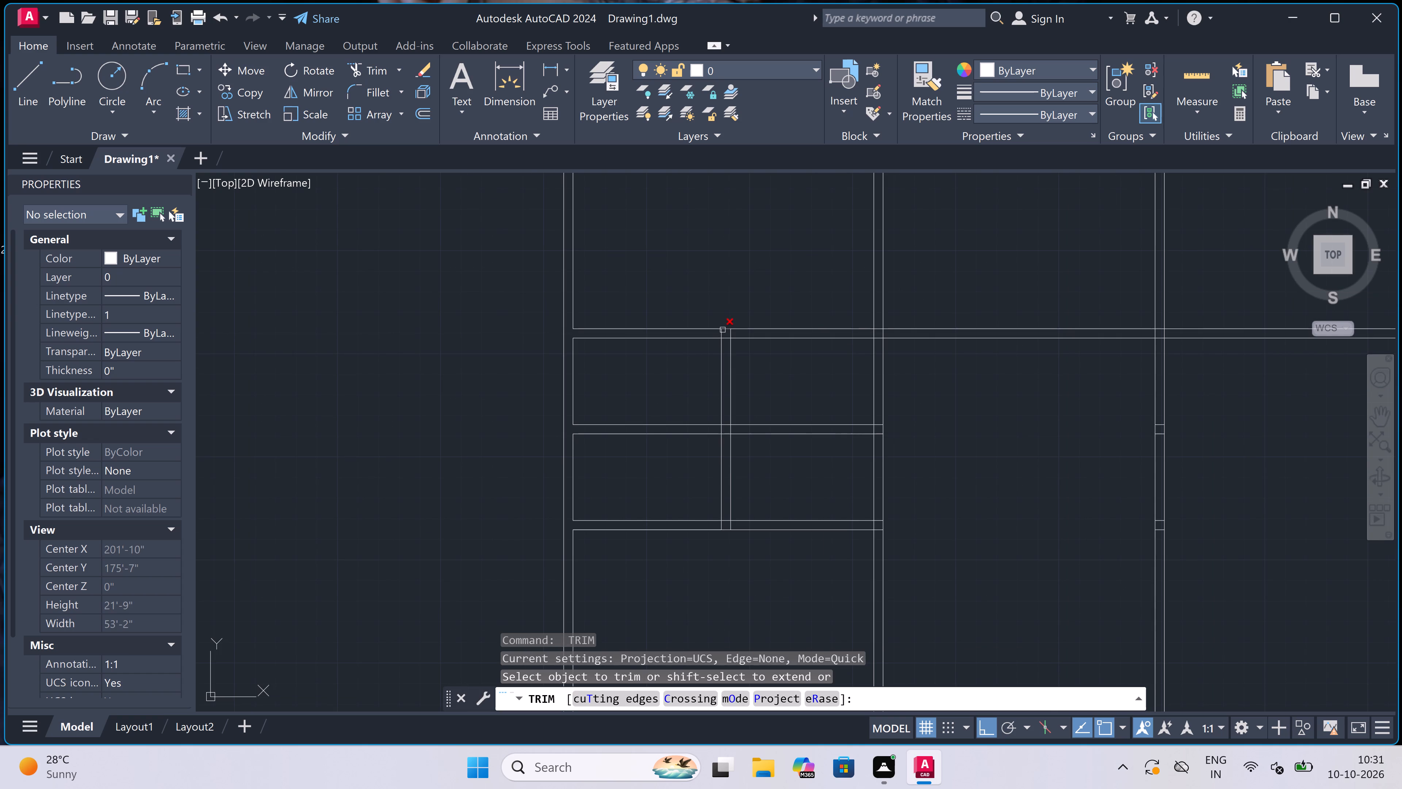
{"action": "scroll", "coordinate": [723, 330], "scroll_direction": "up", "scroll_amount": 4}
{"action": "left_click", "coordinate": [705, 344]}
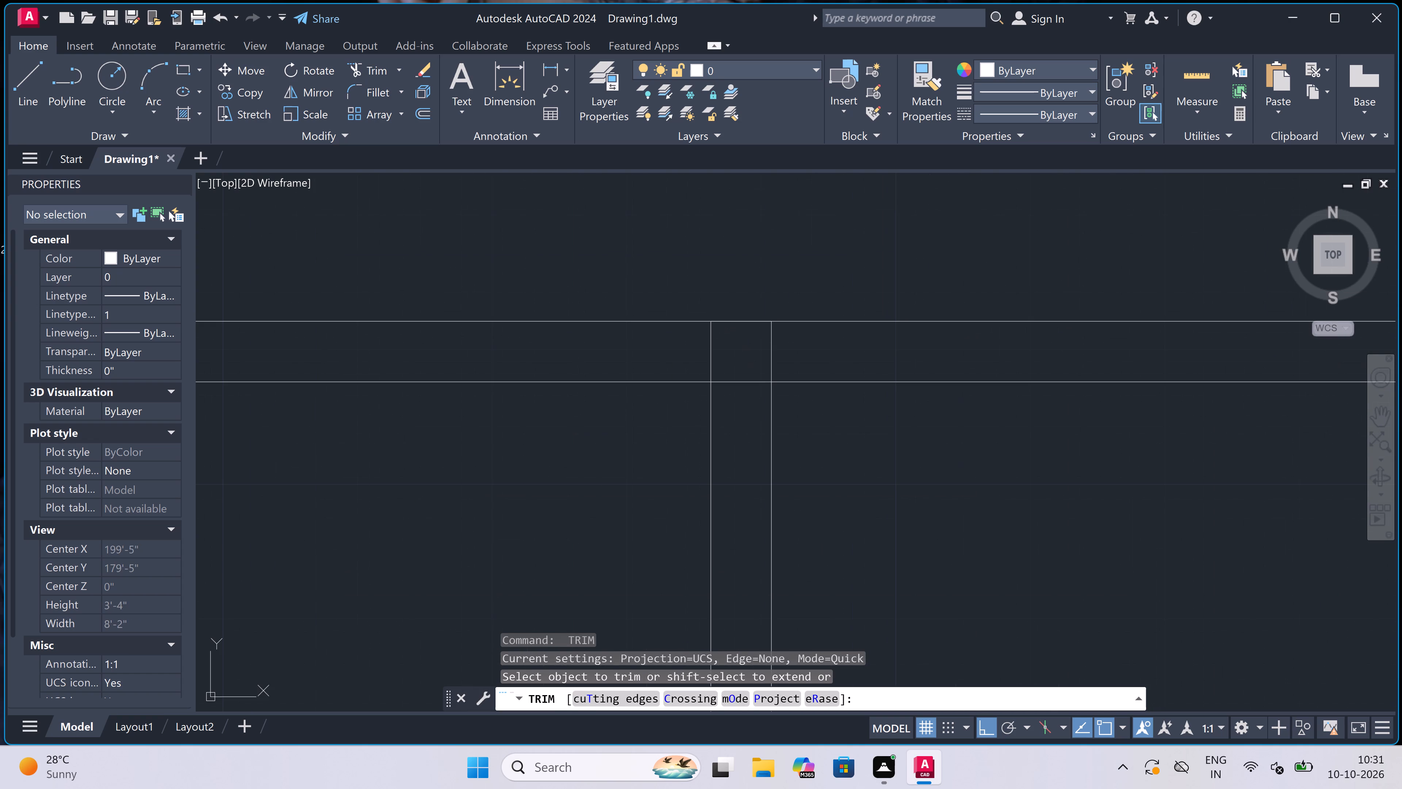
{"action": "left_click", "coordinate": [730, 353]}
{"action": "double_click", "coordinate": [733, 387]}
{"action": "double_click", "coordinate": [738, 367]}
{"action": "double_click", "coordinate": [748, 356]}
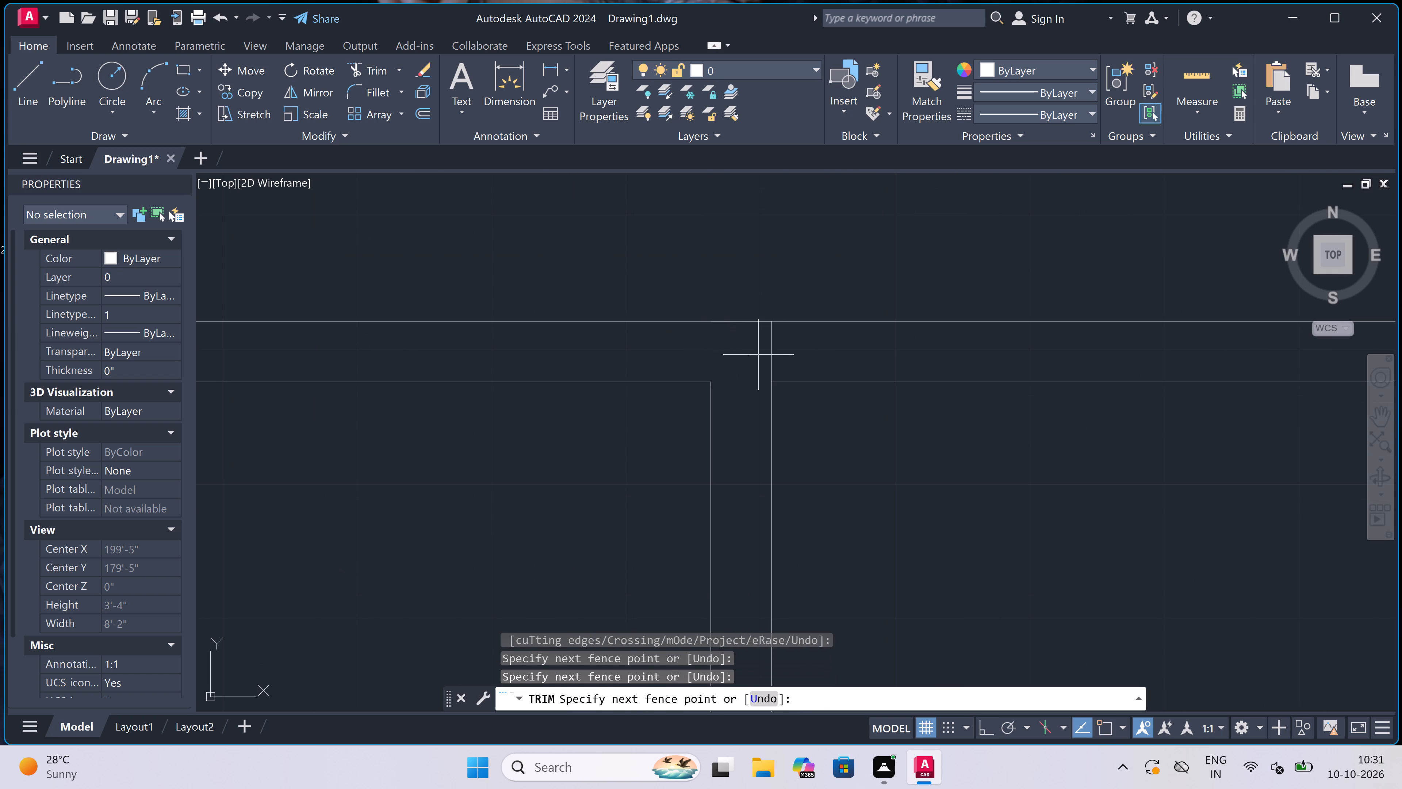
{"action": "double_click", "coordinate": [801, 349]}
Trim the second horizontal partition's lines between the first bay's small partition and the first vertical partition.
{"action": "scroll", "coordinate": [801, 349], "scroll_direction": "down", "scroll_amount": 5}
{"action": "scroll", "coordinate": [792, 405], "scroll_direction": "up", "scroll_amount": 1}
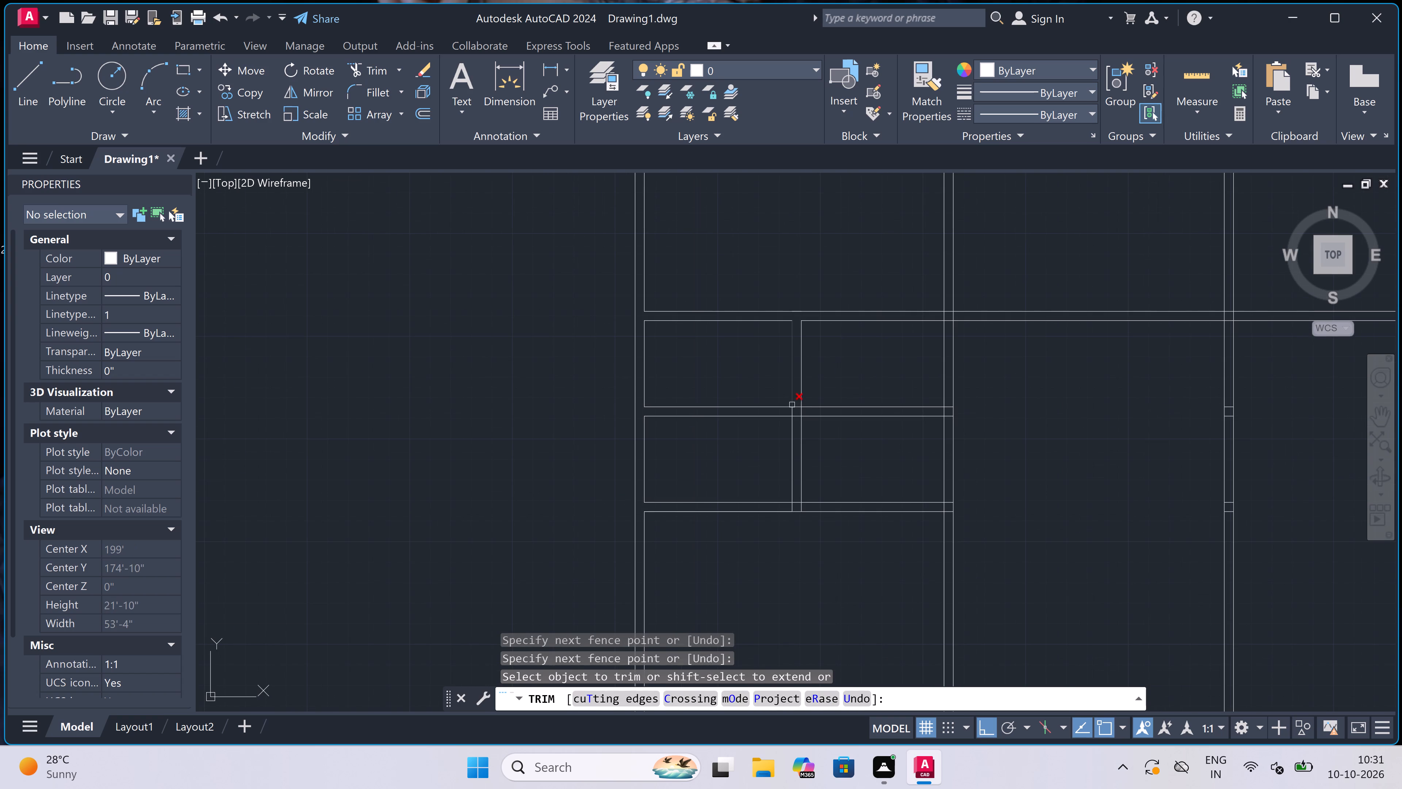
{"action": "left_click", "coordinate": [859, 399]}
{"action": "left_click", "coordinate": [853, 449]}
Trim the first vertical partition between the first and second horizontal partitions, and the overlapping lines where it meets the first horizontal partition.
{"action": "left_click", "coordinate": [973, 331]}
{"action": "left_click", "coordinate": [920, 338]}
{"action": "scroll", "coordinate": [942, 290], "scroll_direction": "up", "scroll_amount": 3}
{"action": "scroll", "coordinate": [968, 375], "scroll_direction": "up", "scroll_amount": 2}
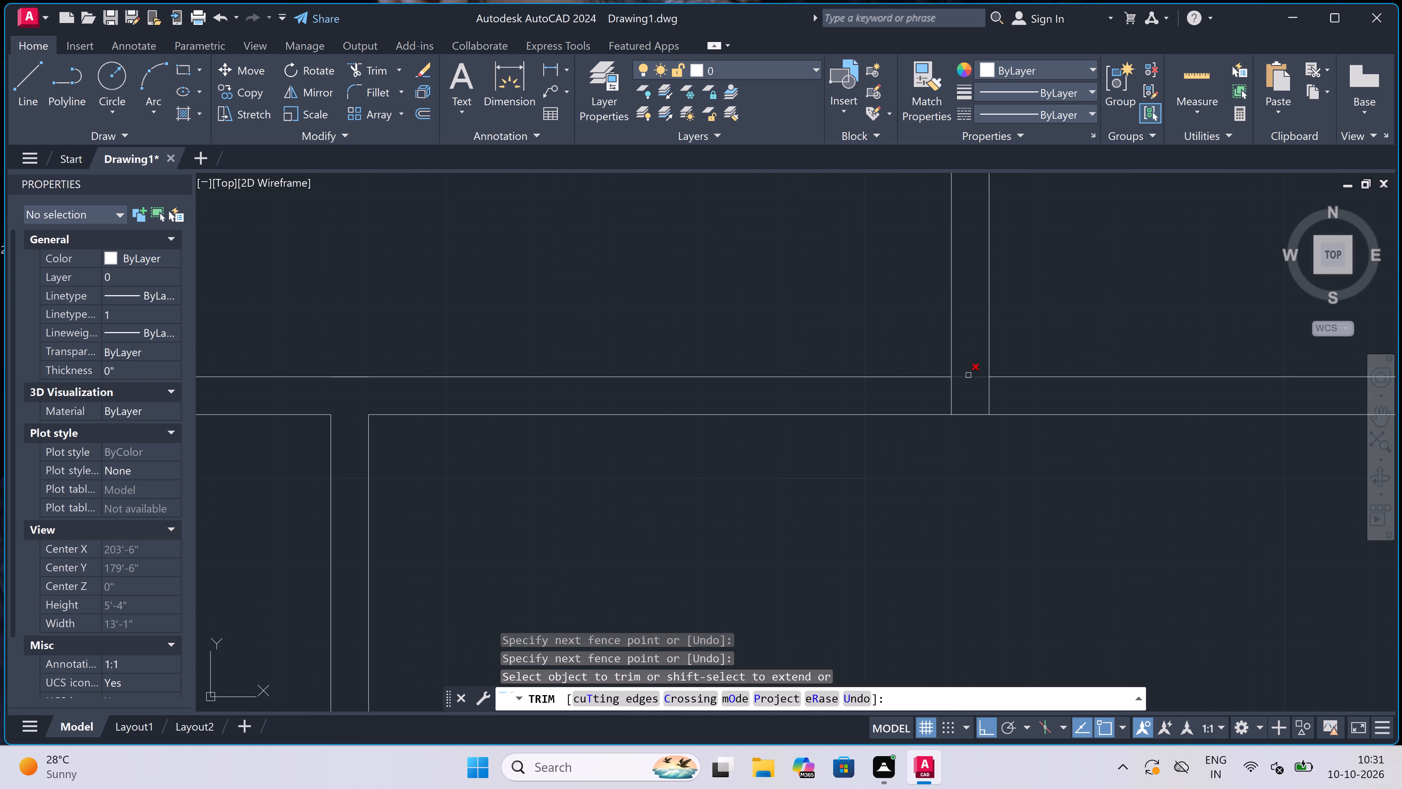
{"action": "left_click", "coordinate": [970, 365]}
{"action": "left_click", "coordinate": [912, 414]}
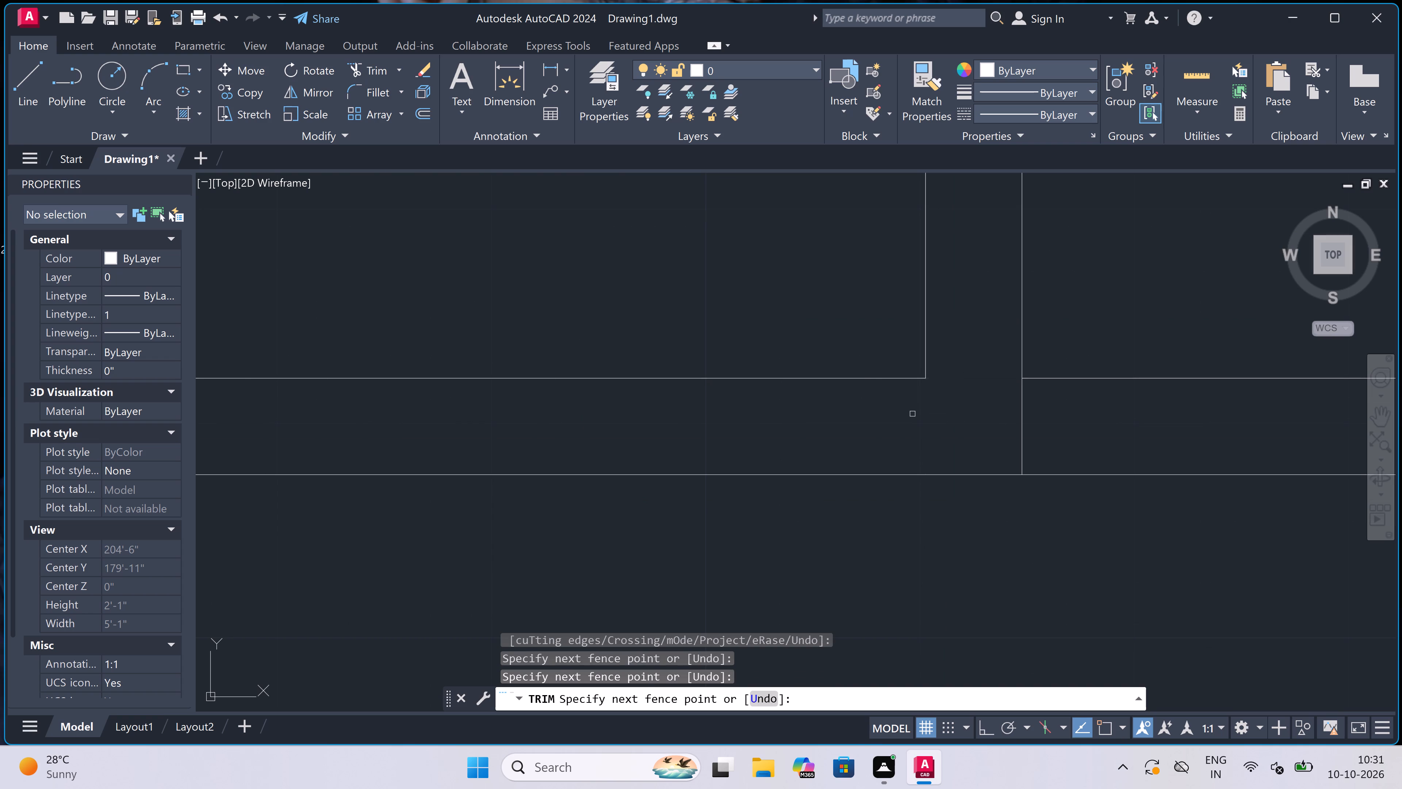
Trim the first horizontal partition's lines between the first and second vertical partitions.
{"action": "scroll", "coordinate": [853, 367], "scroll_direction": "down", "scroll_amount": 7}
{"action": "left_click", "coordinate": [915, 346]}
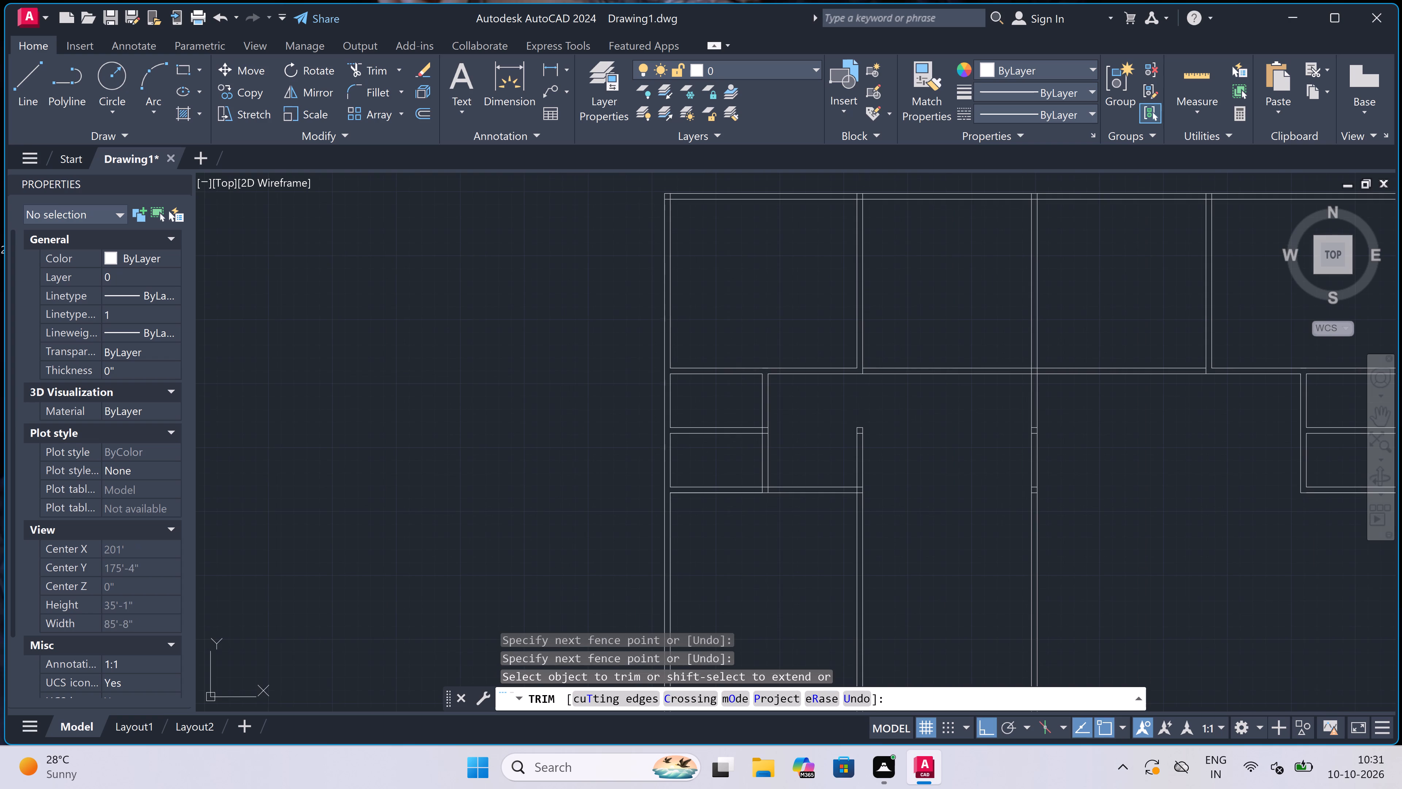
{"action": "left_click", "coordinate": [915, 415]}
Trim the first horizontal partition's lines between the second and third vertical partitions.
{"action": "scroll", "coordinate": [915, 415], "scroll_direction": "down", "scroll_amount": 2}
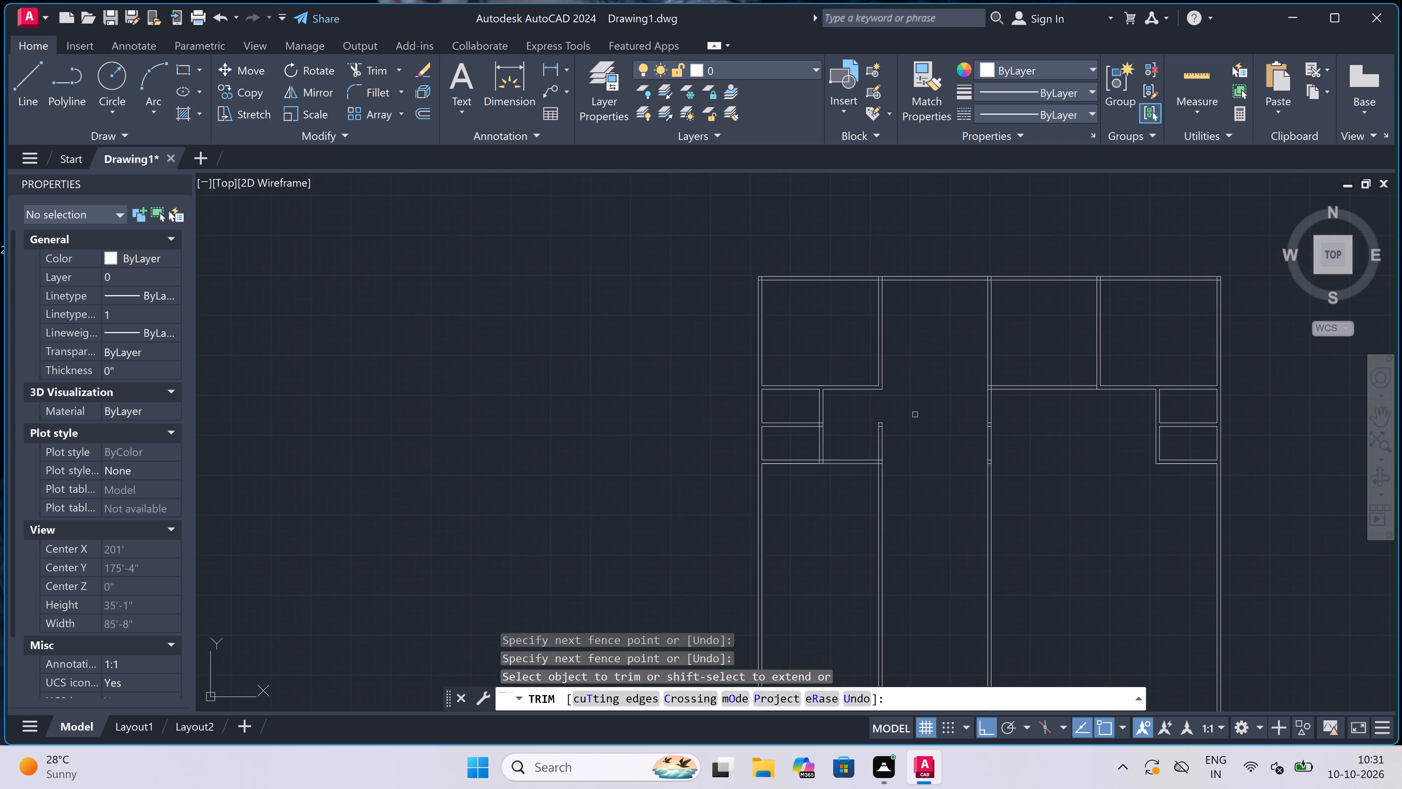
{"action": "scroll", "coordinate": [915, 415], "scroll_direction": "down", "scroll_amount": 1}
{"action": "scroll", "coordinate": [961, 376], "scroll_direction": "up", "scroll_amount": 2}
{"action": "left_click", "coordinate": [959, 386]}
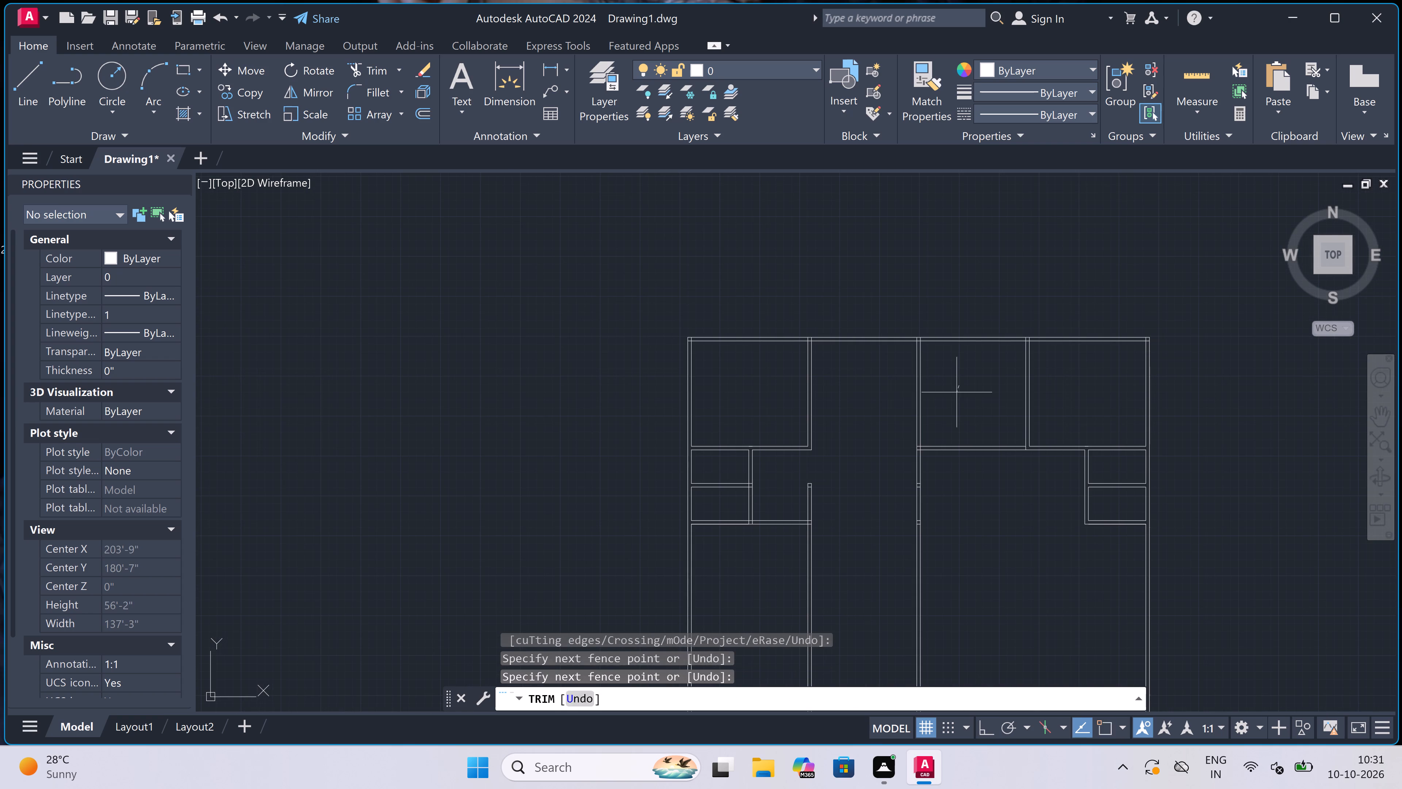
{"action": "double_click", "coordinate": [953, 461]}
Trim the first vertical partition between the second and third horizontal partitions, and delete the leftover stub lines at its upper end.
{"action": "scroll", "coordinate": [922, 432], "scroll_direction": "up", "scroll_amount": 1}
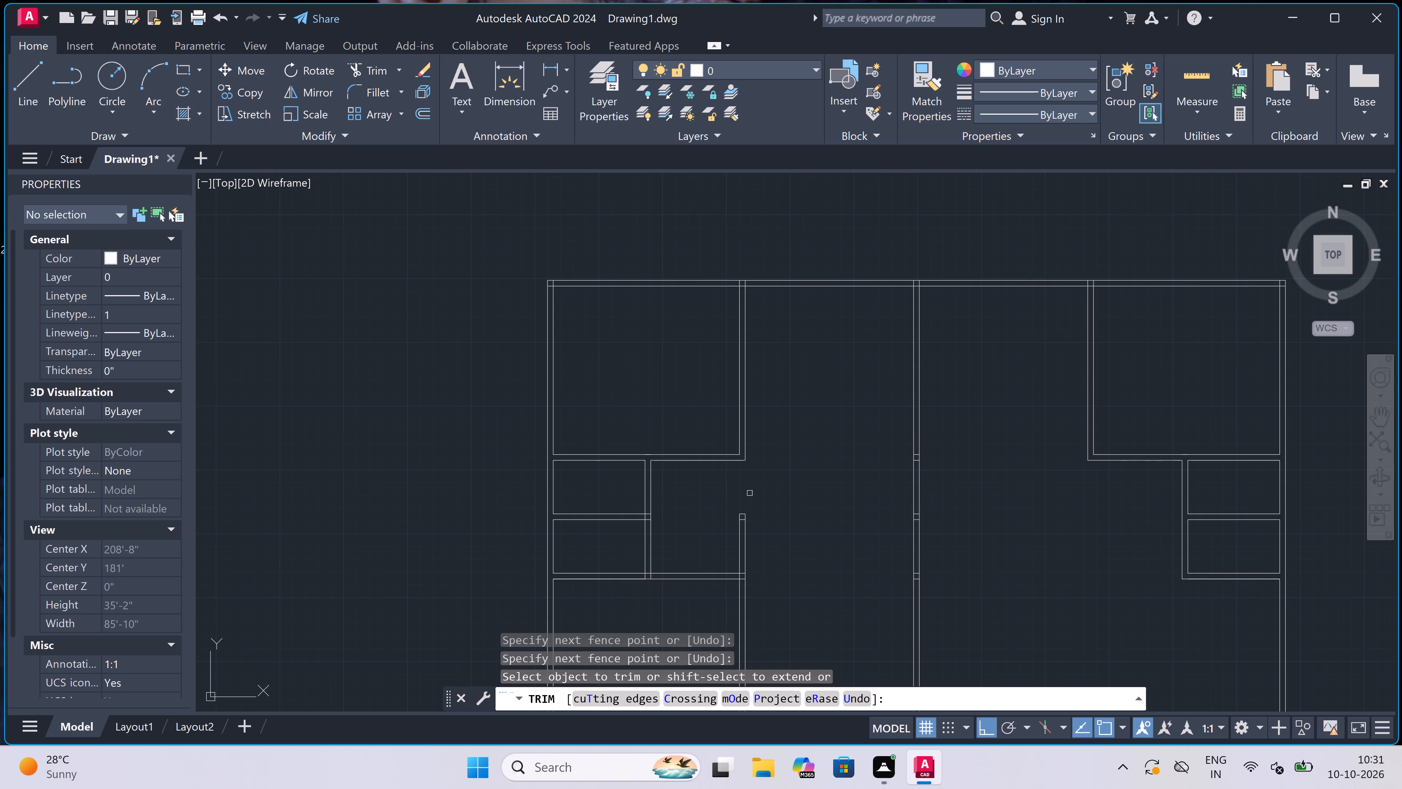
{"action": "scroll", "coordinate": [721, 523], "scroll_direction": "down", "scroll_amount": 3}
{"action": "scroll", "coordinate": [696, 534], "scroll_direction": "up", "scroll_amount": 3}
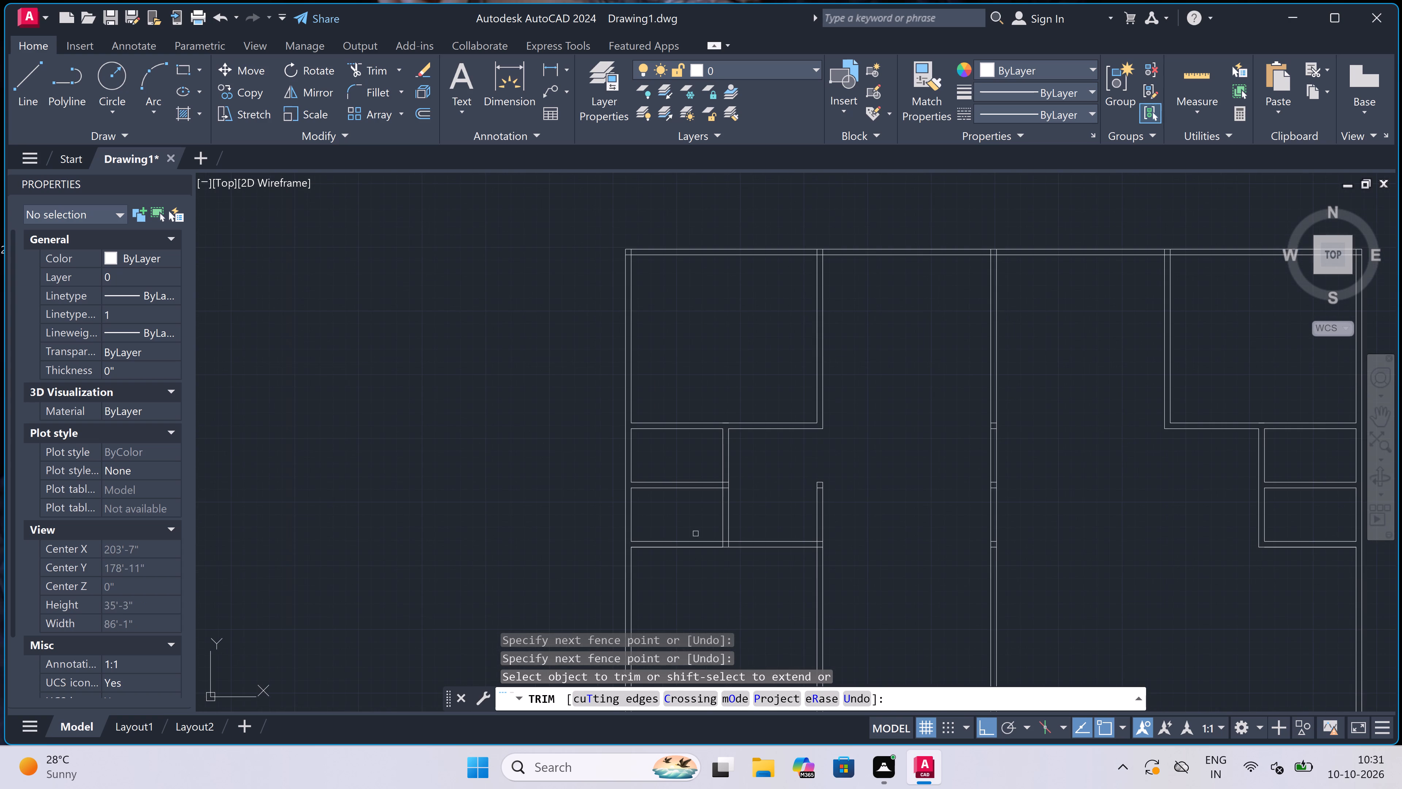
{"action": "left_click", "coordinate": [795, 521]}
{"action": "left_click", "coordinate": [843, 515]}
{"action": "key", "text": "Escape"}
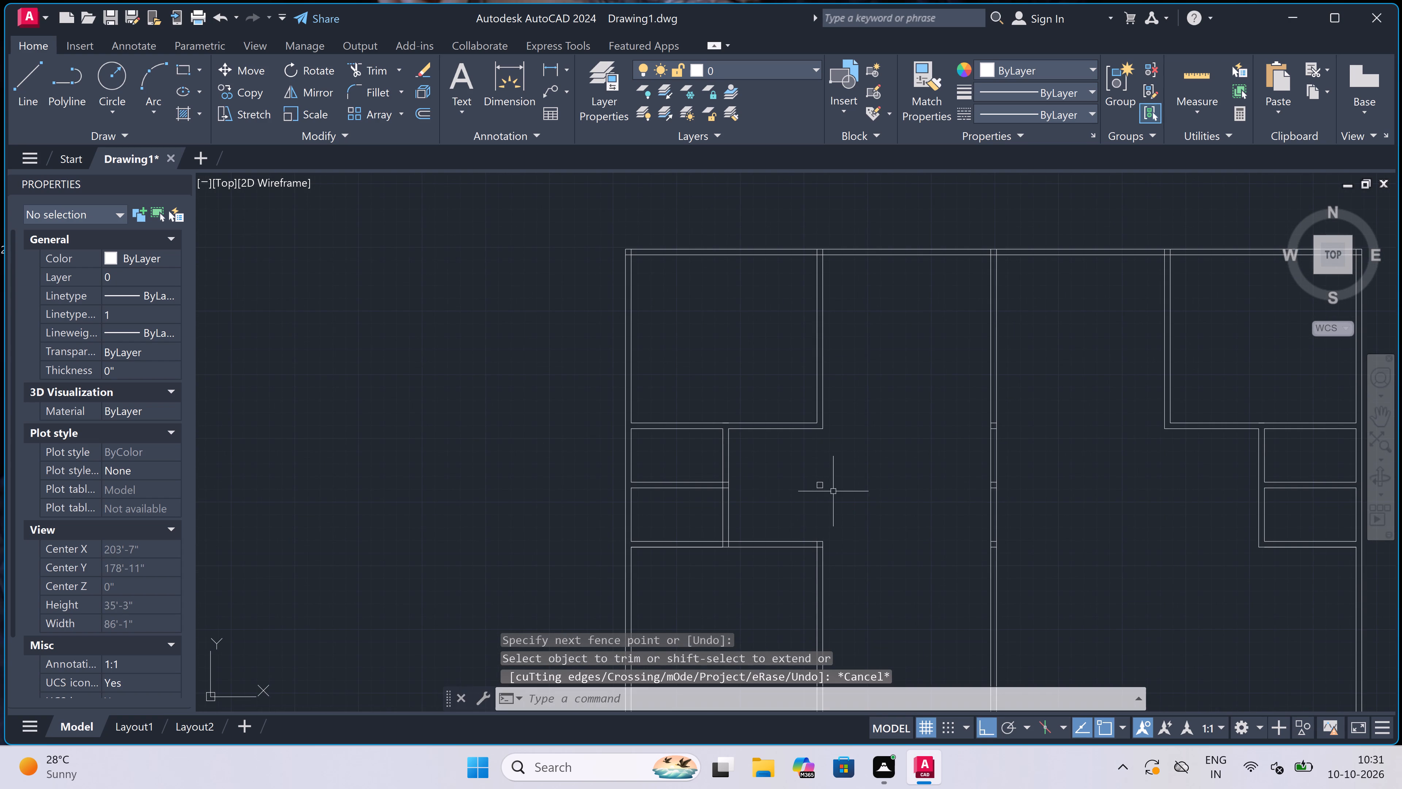
{"action": "left_click", "coordinate": [833, 456]}
{"action": "left_click", "coordinate": [788, 495]}
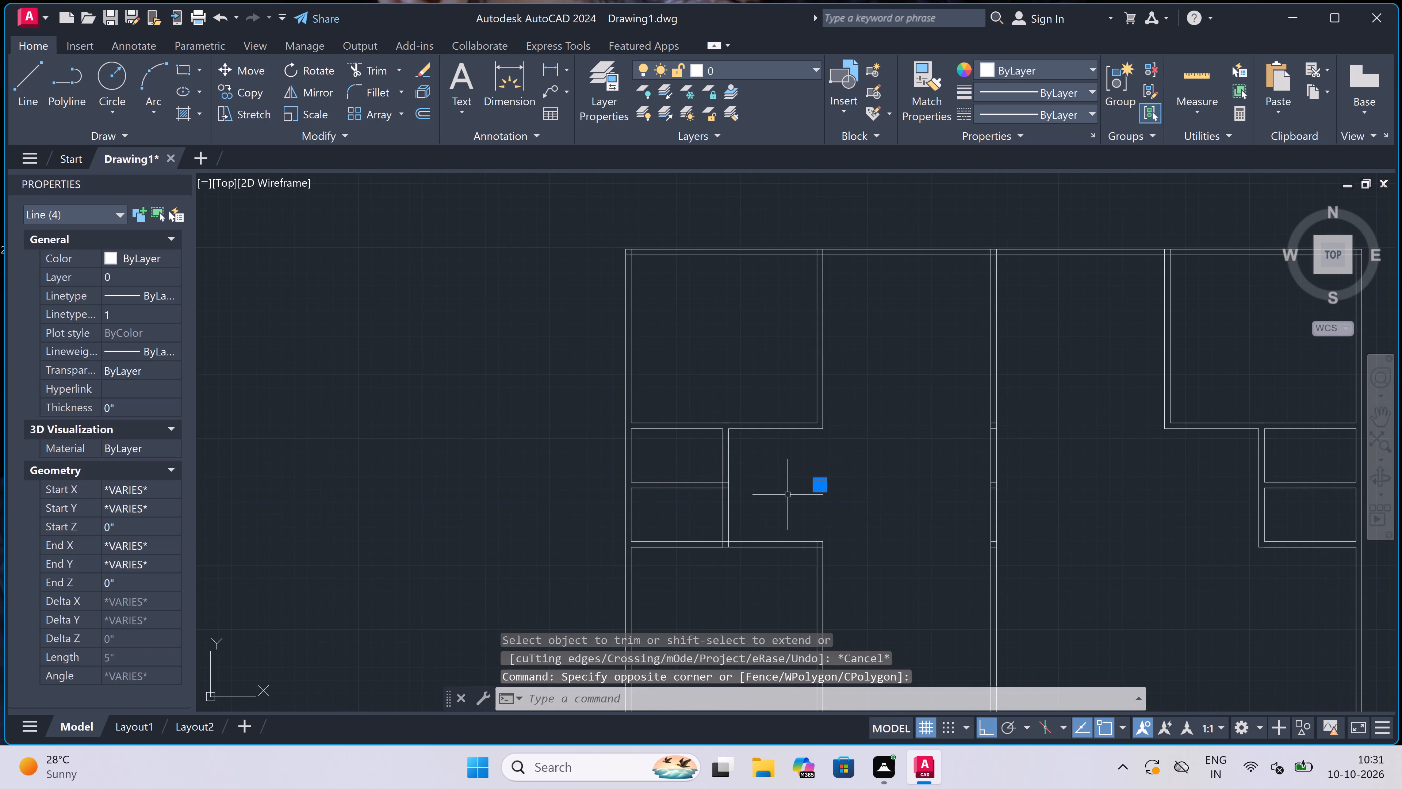
{"action": "key", "text": "Delete"}
Trim the overlapping lines where the first bay's small partition meets the second horizontal partition, opening the junction.
{"action": "type", "text": "tr"}
{"action": "key", "text": "space"}
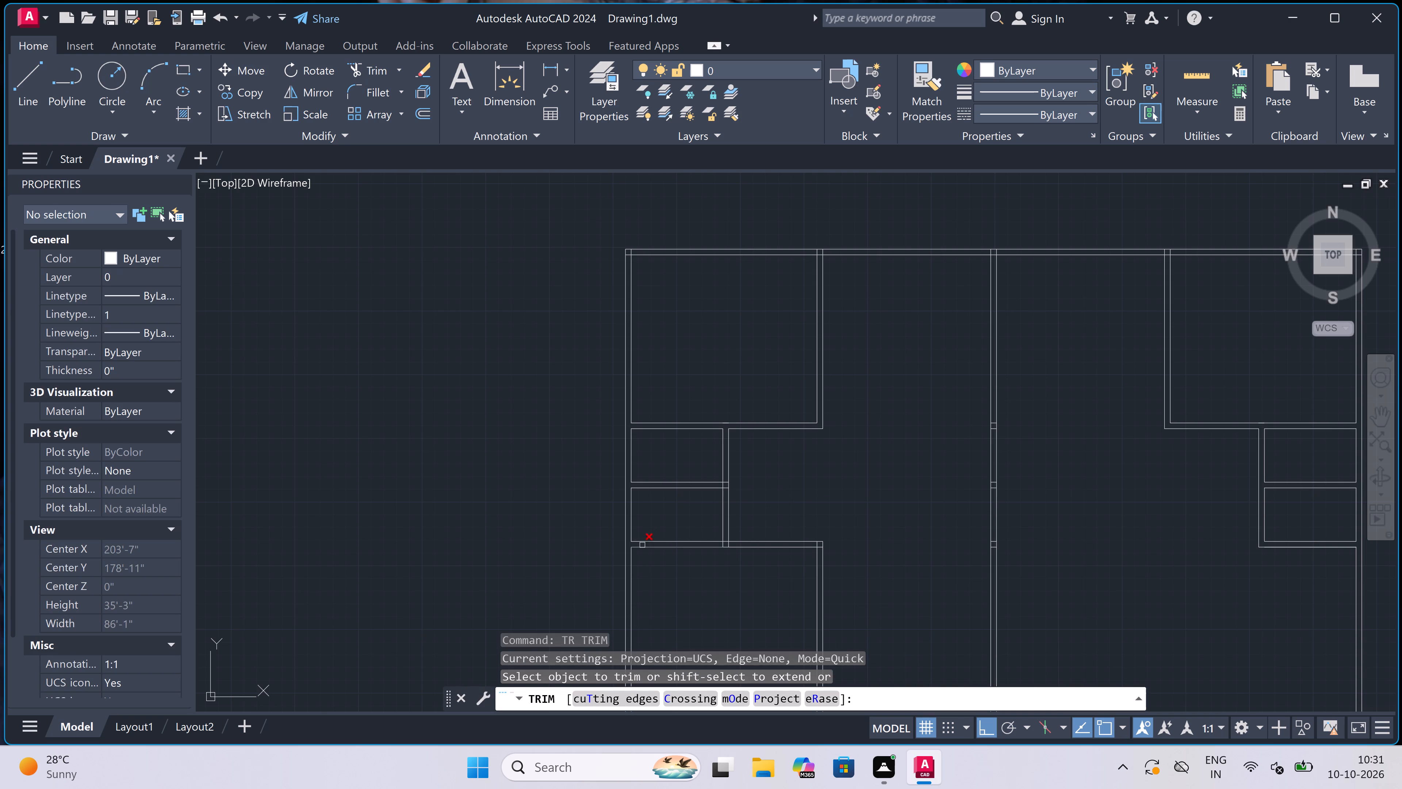
{"action": "scroll", "coordinate": [722, 487], "scroll_direction": "up", "scroll_amount": 4}
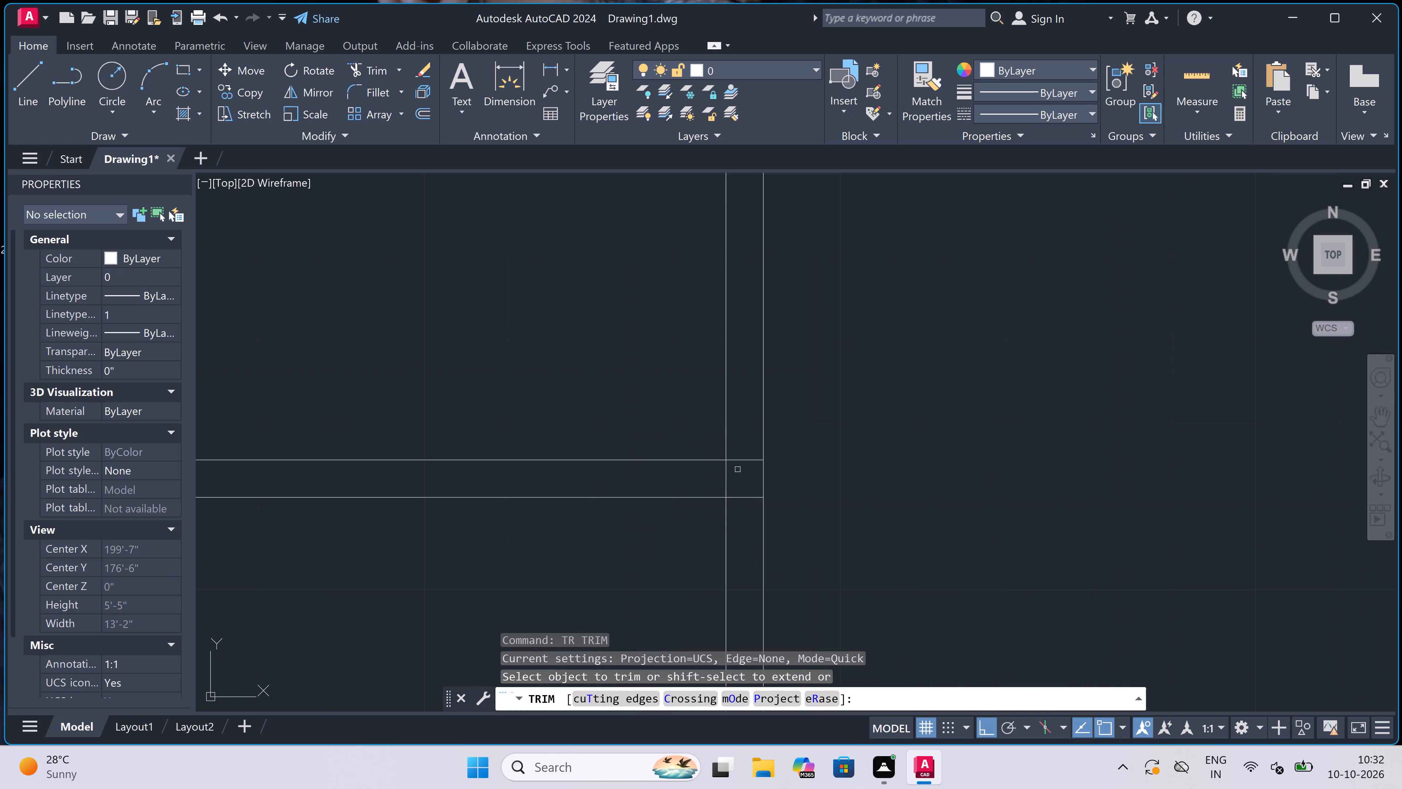
{"action": "left_click", "coordinate": [749, 447]}
{"action": "left_click", "coordinate": [747, 522]}
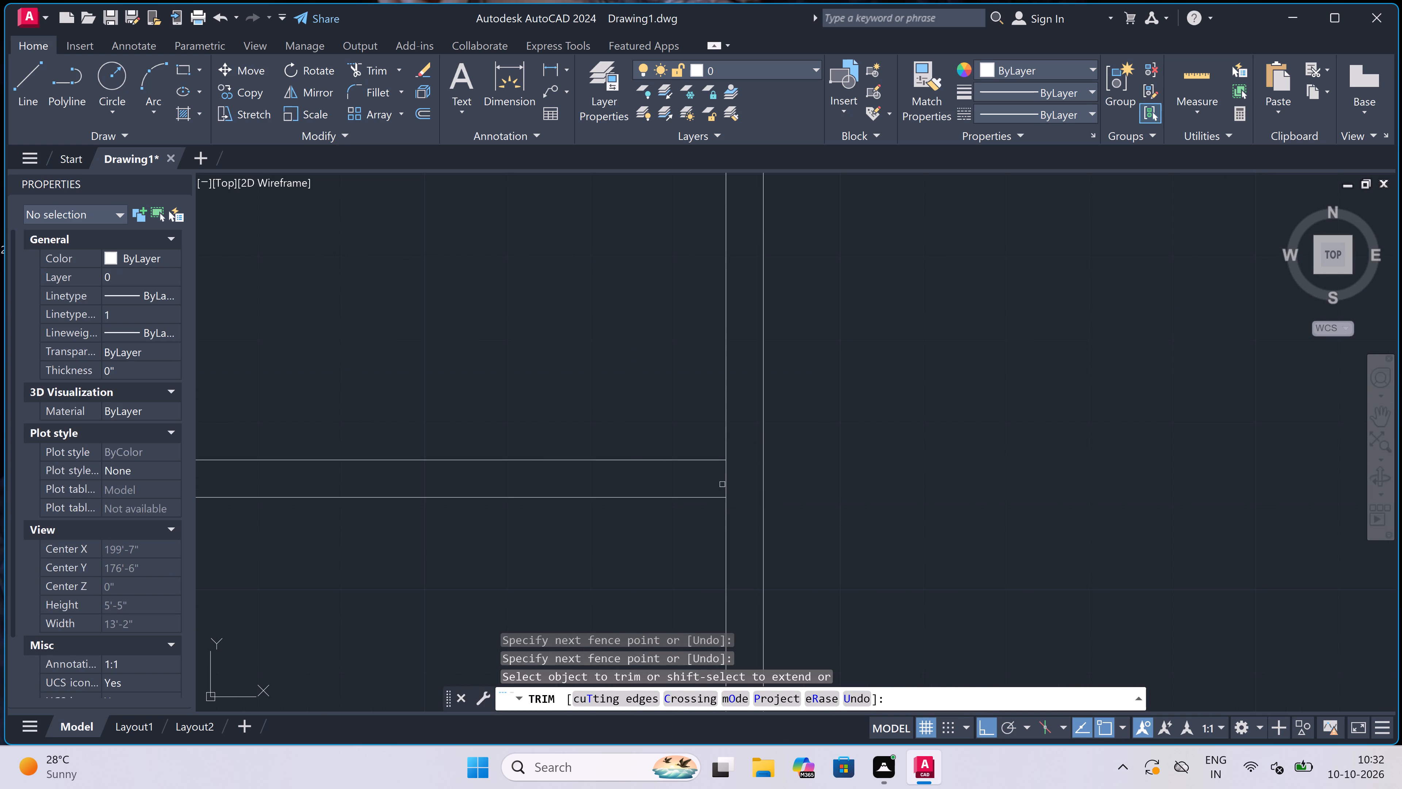
{"action": "left_click", "coordinate": [720, 480]}
{"action": "left_click", "coordinate": [732, 477]}
{"action": "scroll", "coordinate": [732, 476], "scroll_direction": "down", "scroll_amount": 4}
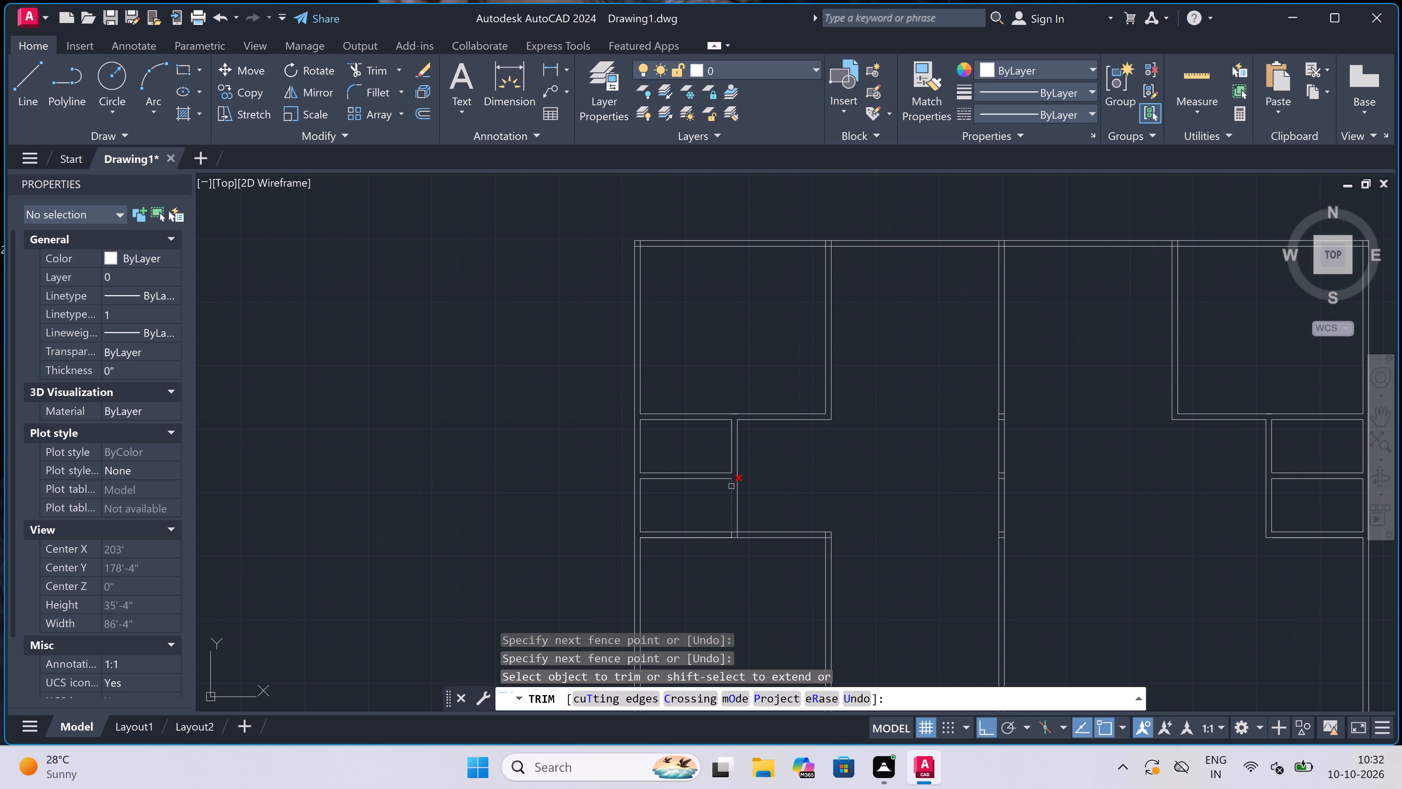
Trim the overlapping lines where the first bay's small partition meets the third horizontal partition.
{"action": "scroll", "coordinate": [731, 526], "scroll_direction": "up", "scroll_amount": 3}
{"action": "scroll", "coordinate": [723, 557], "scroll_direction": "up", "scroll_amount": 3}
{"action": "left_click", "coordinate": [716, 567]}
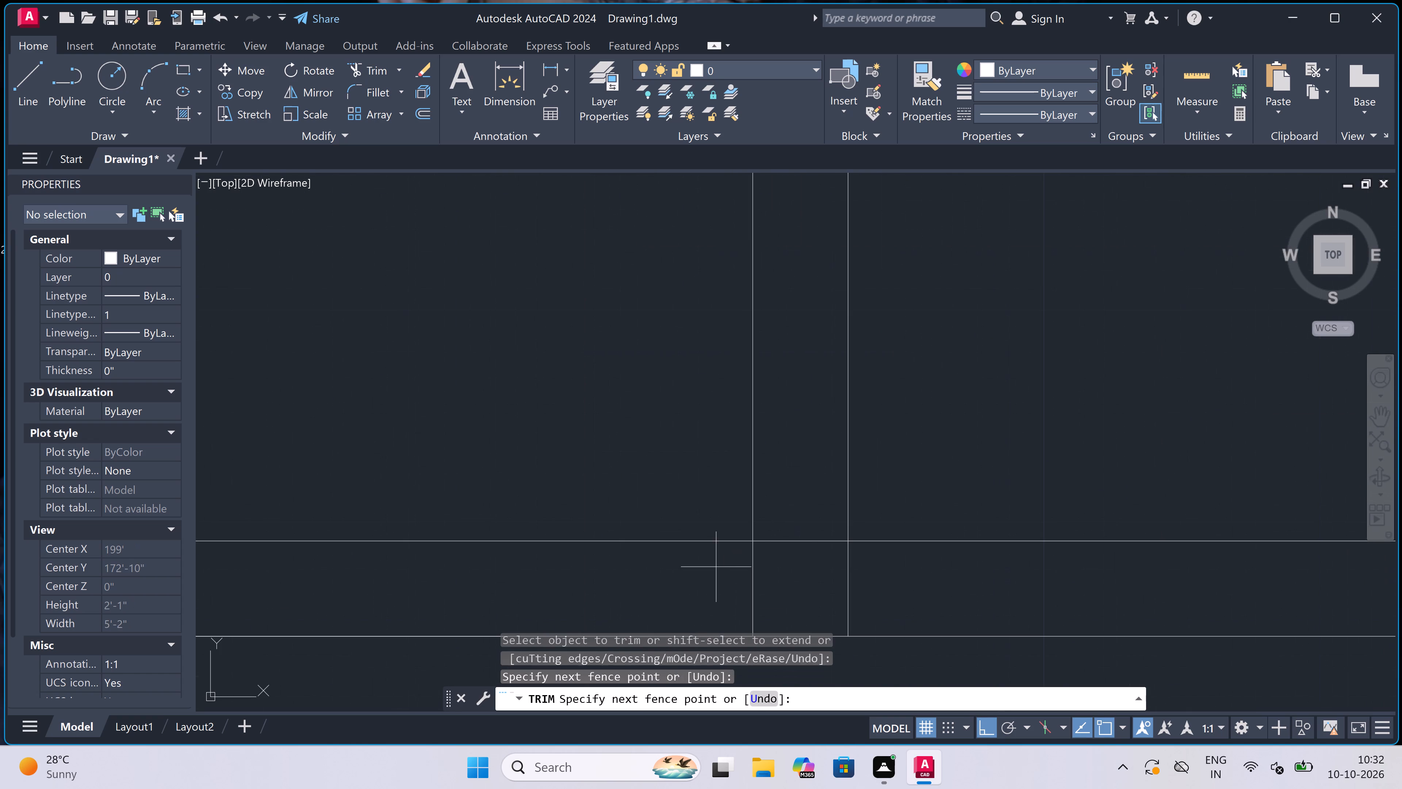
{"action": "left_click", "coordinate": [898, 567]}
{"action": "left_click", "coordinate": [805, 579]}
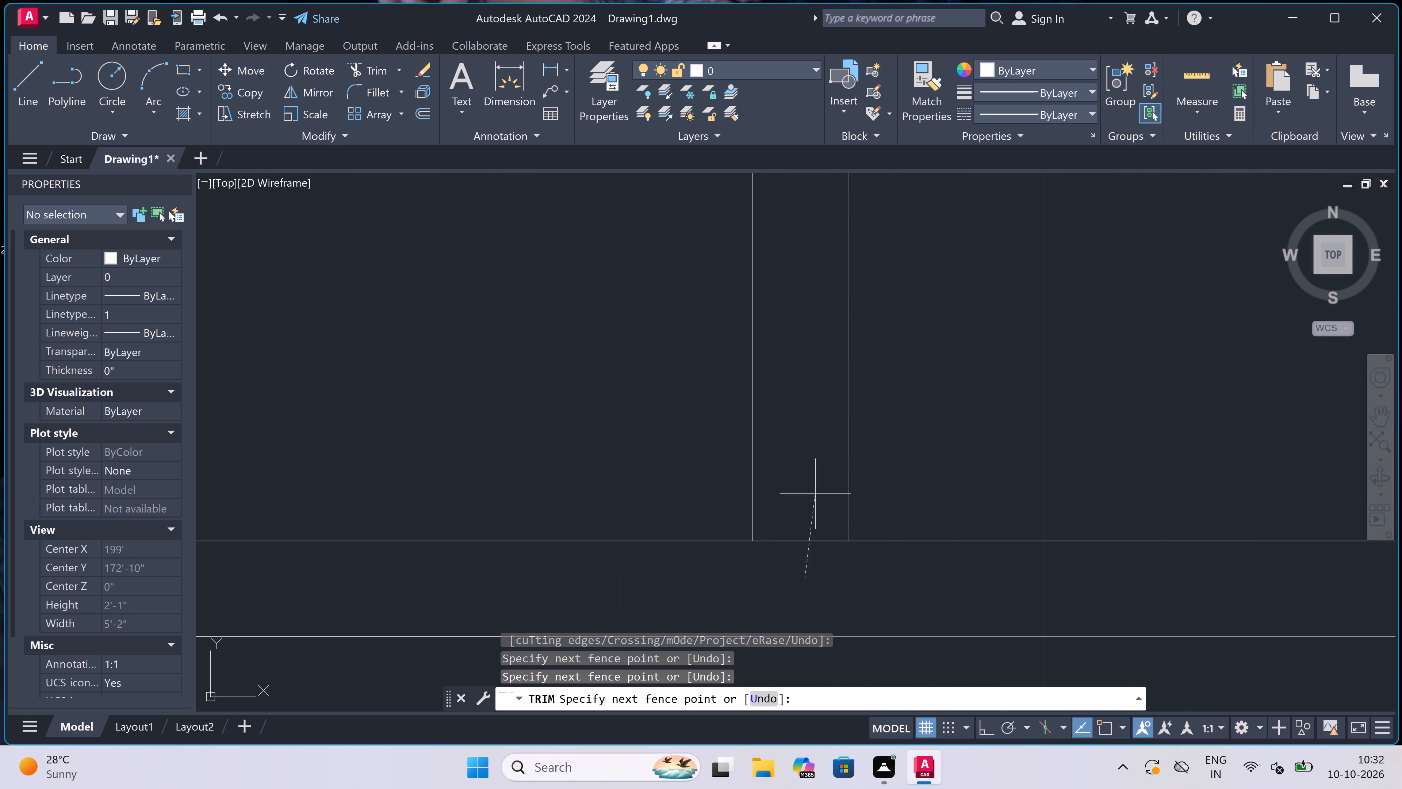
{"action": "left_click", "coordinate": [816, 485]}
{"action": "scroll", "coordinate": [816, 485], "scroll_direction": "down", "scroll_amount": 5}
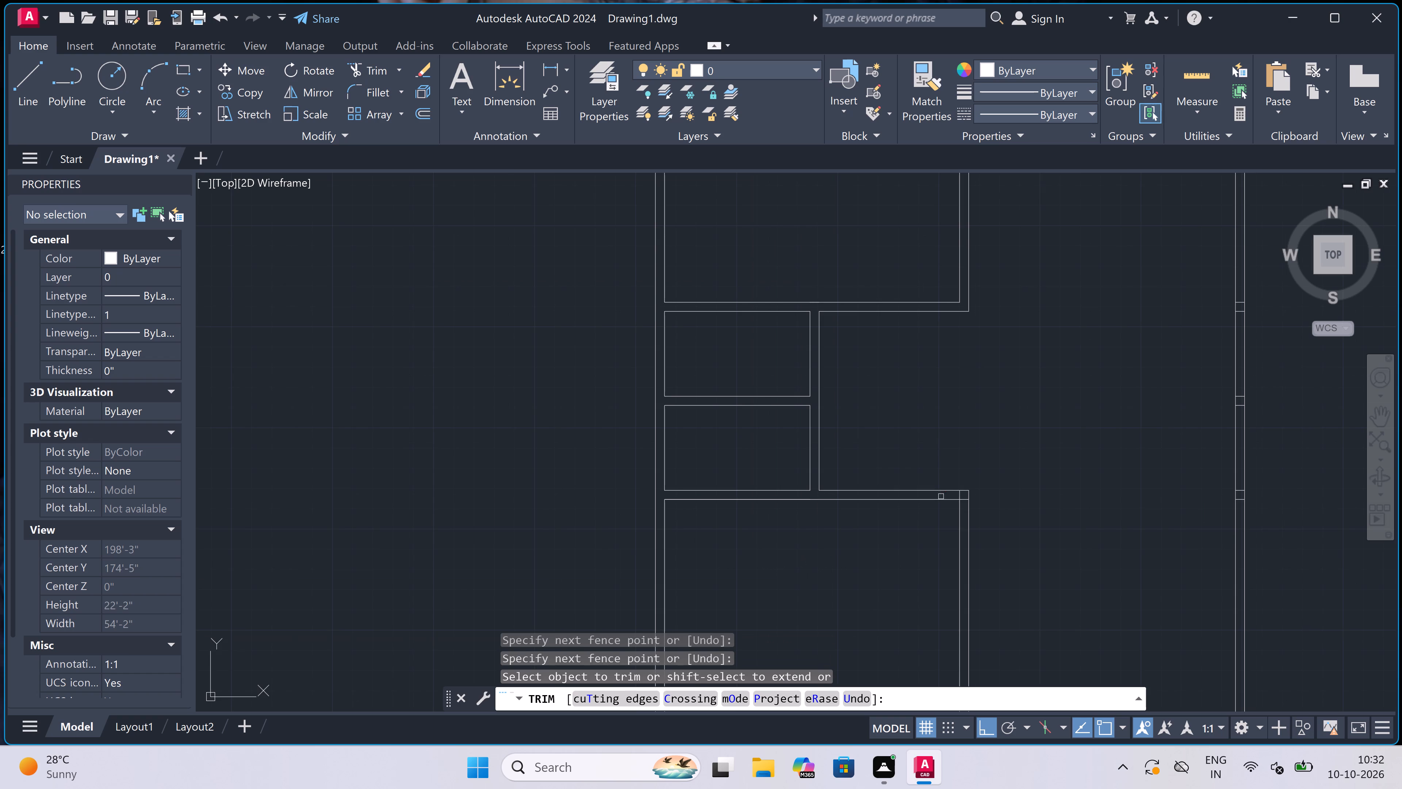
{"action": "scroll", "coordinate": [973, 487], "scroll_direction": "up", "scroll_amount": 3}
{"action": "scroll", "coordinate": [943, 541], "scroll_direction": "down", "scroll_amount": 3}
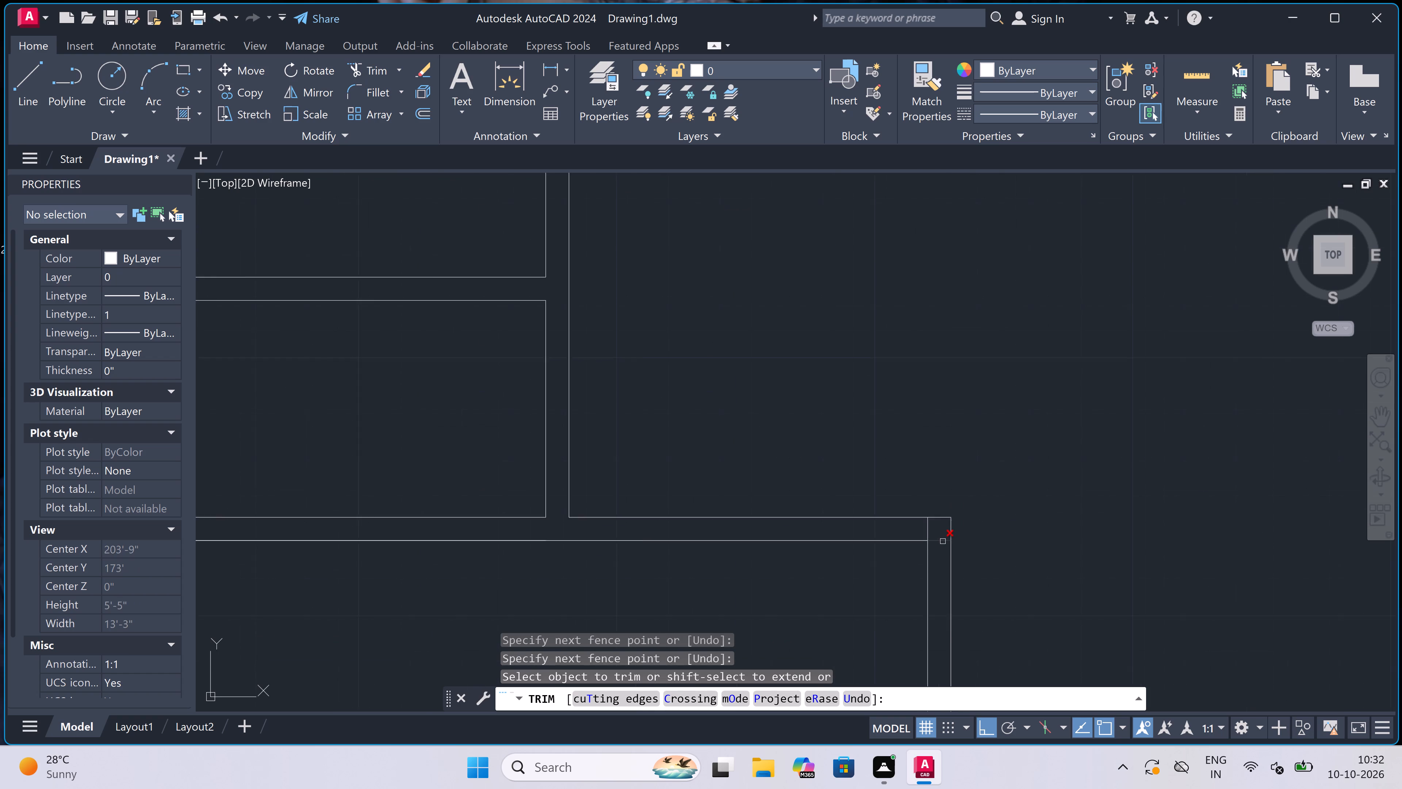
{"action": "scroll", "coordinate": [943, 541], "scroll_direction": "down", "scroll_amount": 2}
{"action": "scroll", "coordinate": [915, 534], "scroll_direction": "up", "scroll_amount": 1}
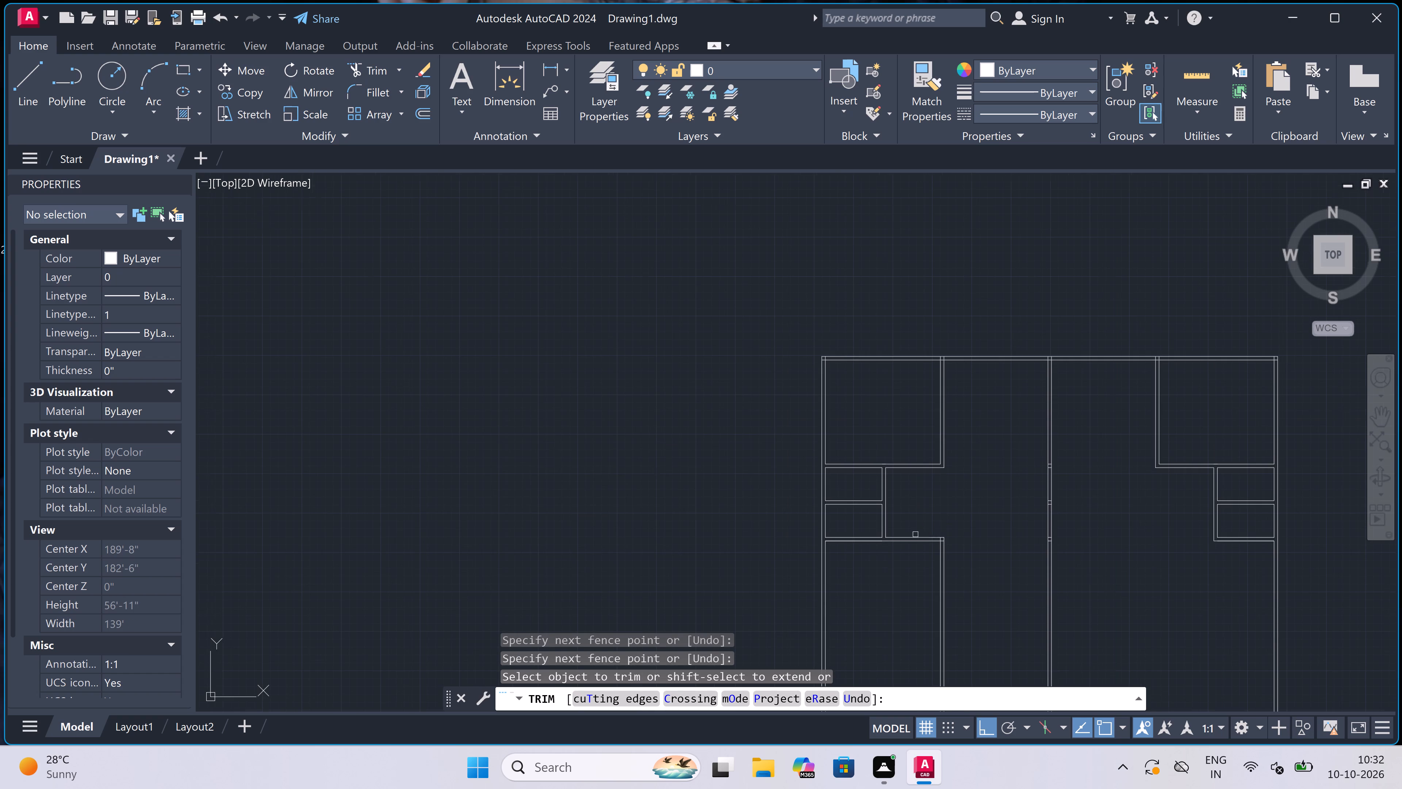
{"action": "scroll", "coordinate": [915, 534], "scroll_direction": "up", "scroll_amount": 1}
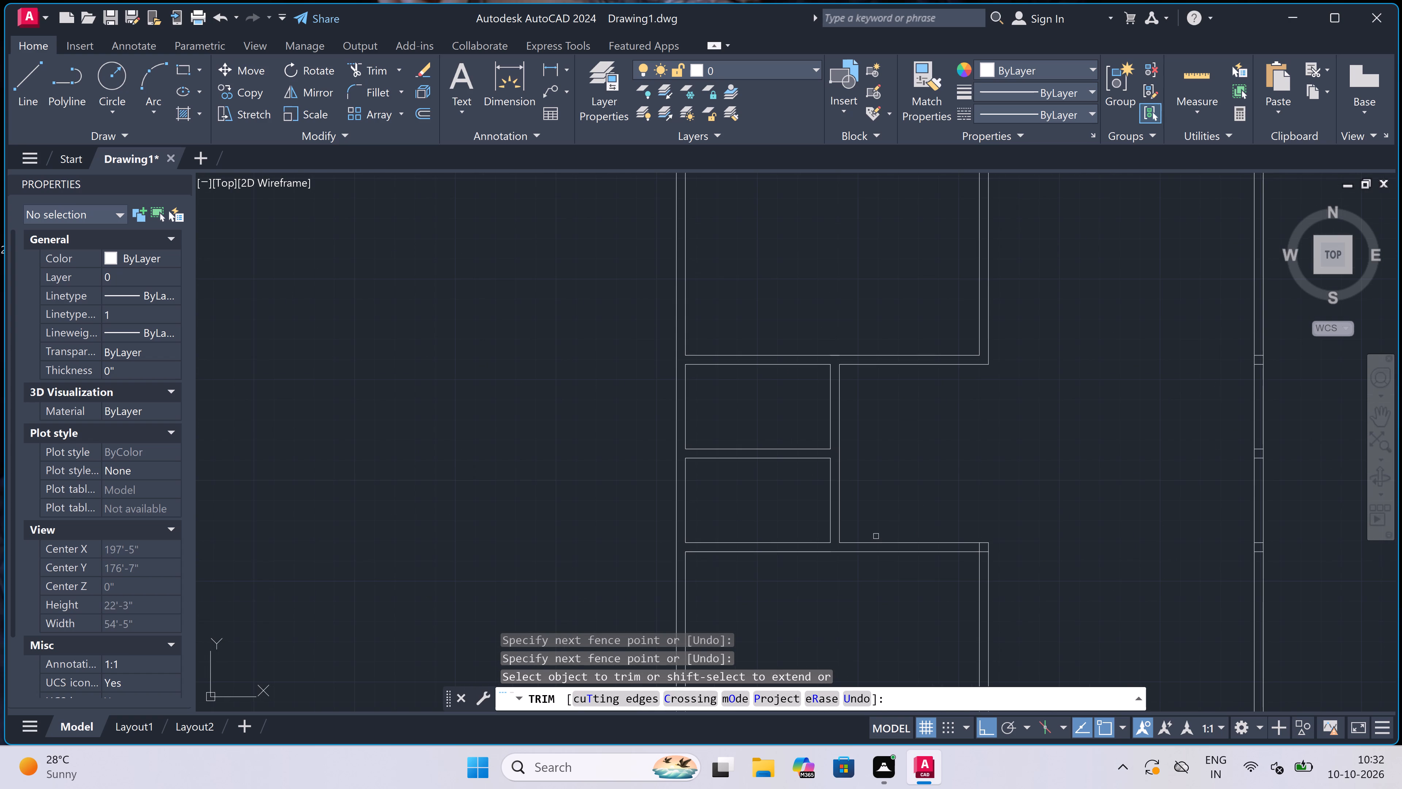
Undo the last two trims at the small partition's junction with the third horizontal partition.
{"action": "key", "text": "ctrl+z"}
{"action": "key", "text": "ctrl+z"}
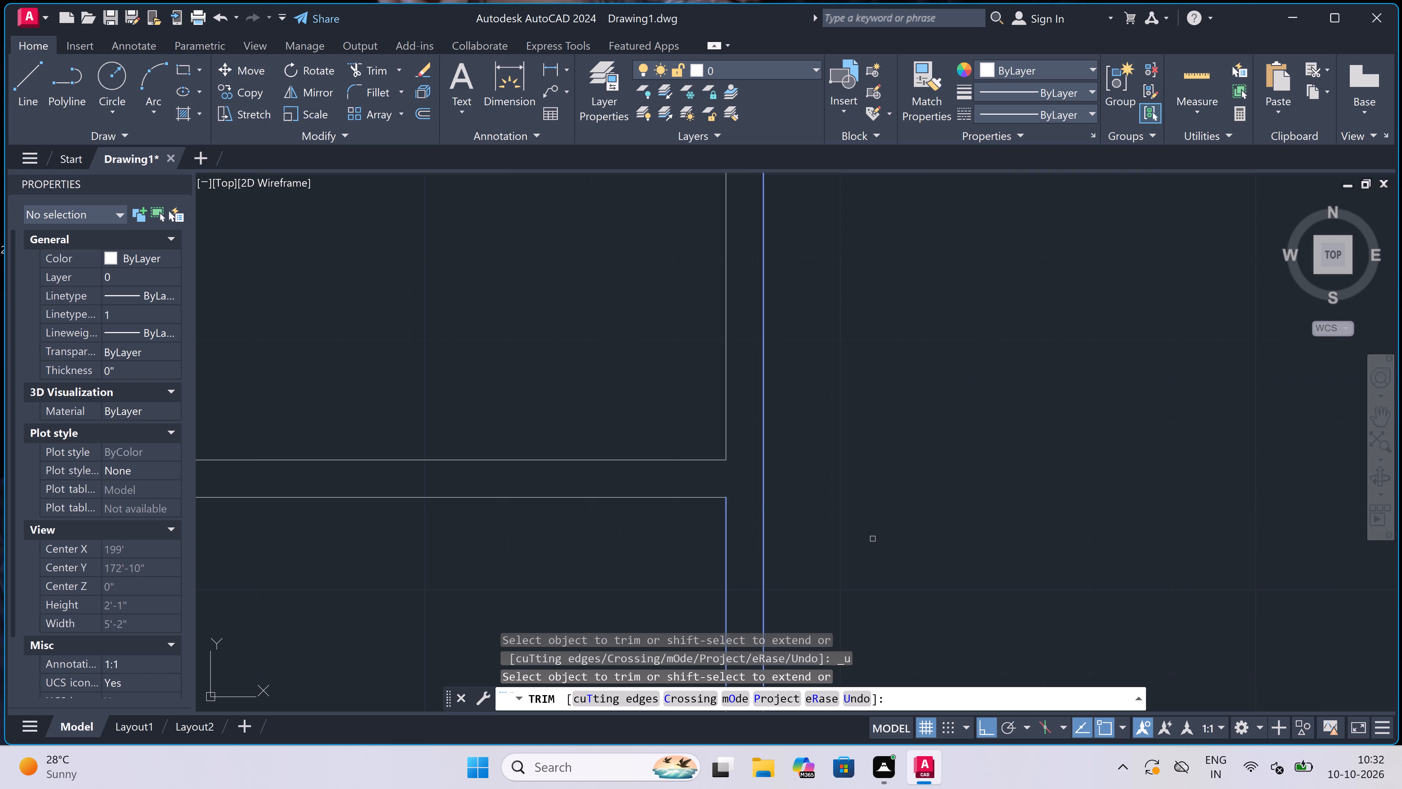
Trim the third horizontal partition's lines between the first bay's small partition and the first vertical partition.
{"action": "scroll", "coordinate": [873, 539], "scroll_direction": "down", "scroll_amount": 4}
{"action": "scroll", "coordinate": [862, 643], "scroll_direction": "up", "scroll_amount": 3}
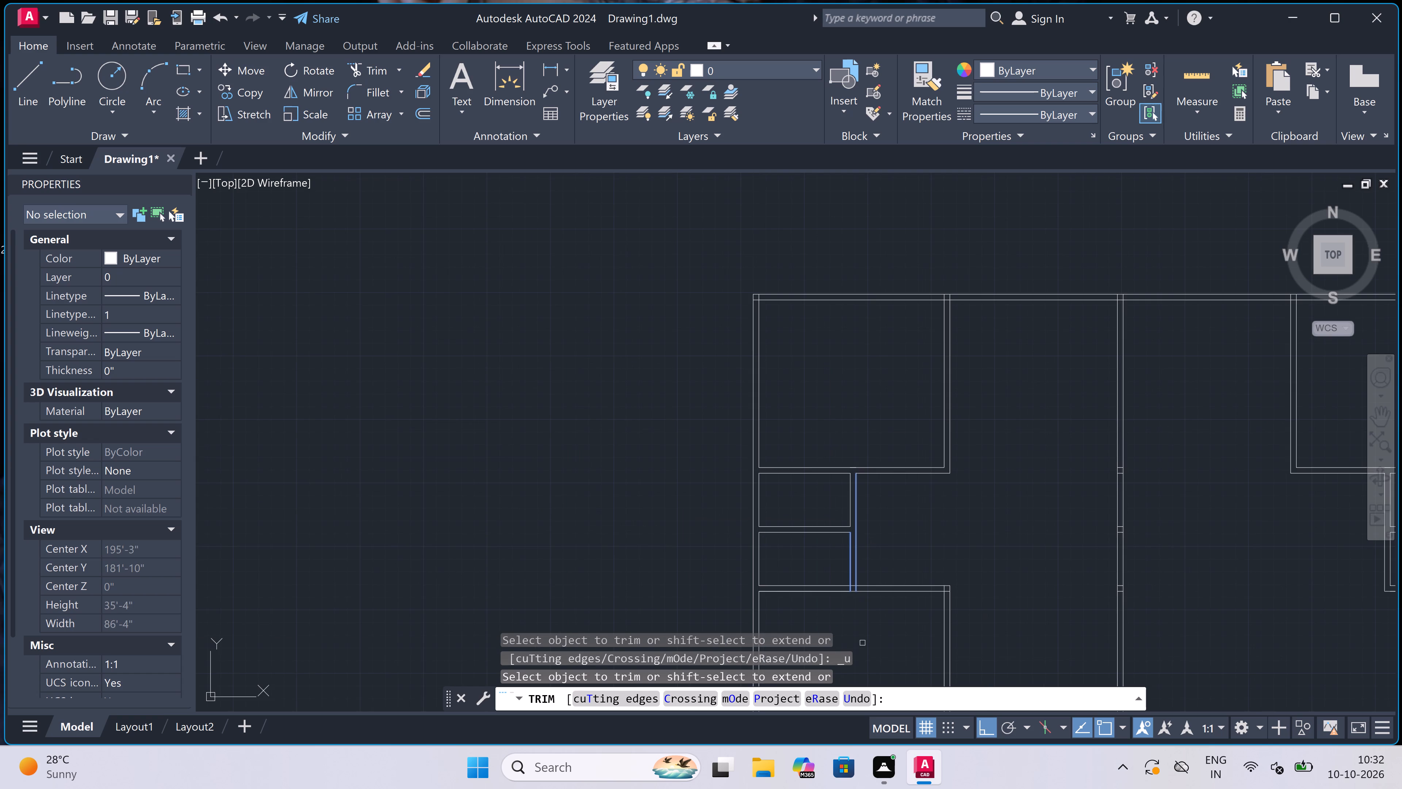
{"action": "left_click", "coordinate": [862, 643]}
{"action": "left_click", "coordinate": [923, 382]}
{"action": "scroll", "coordinate": [923, 382], "scroll_direction": "down", "scroll_amount": 3}
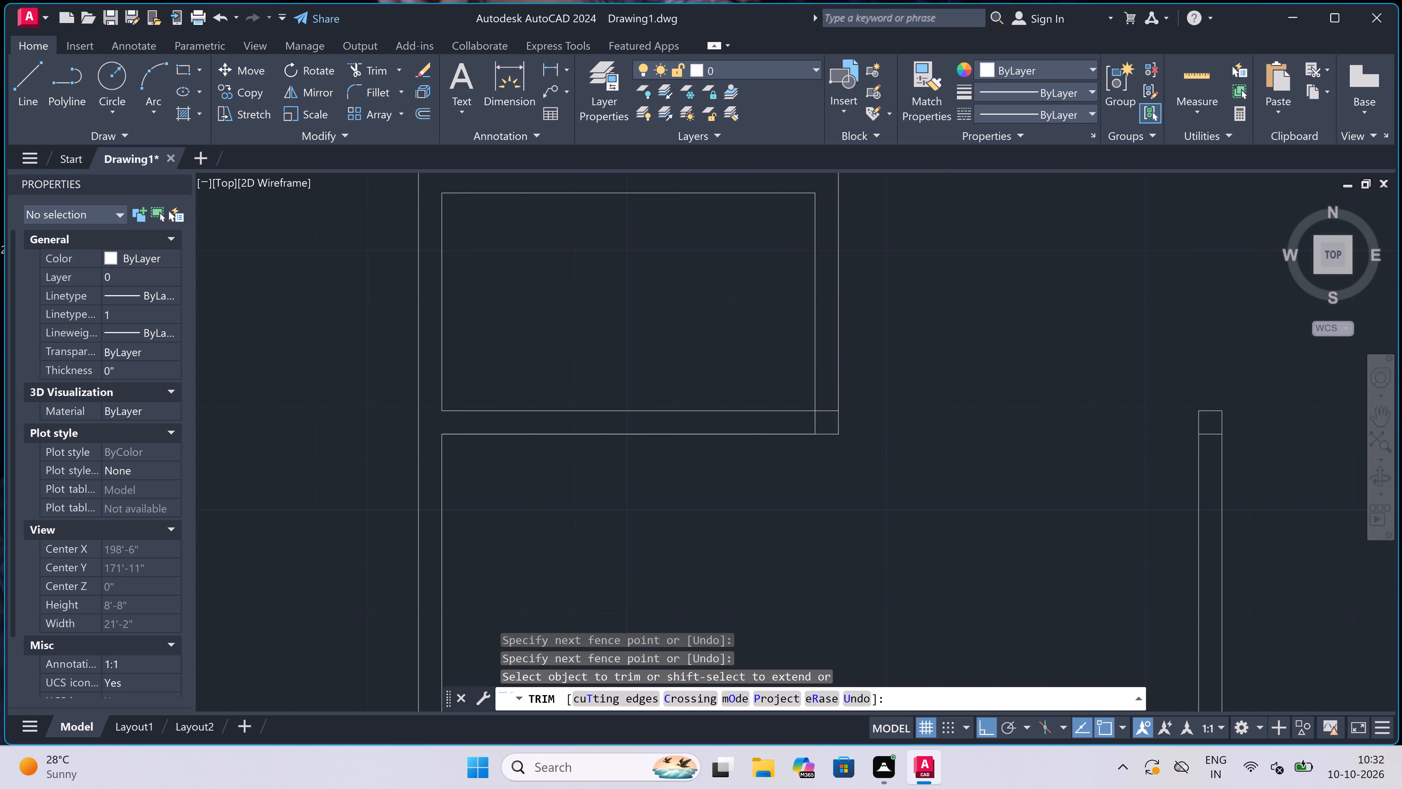
{"action": "scroll", "coordinate": [923, 382], "scroll_direction": "down", "scroll_amount": 1}
{"action": "key", "text": "Escape"}
Delete the remaining lower part of the first vertical partition along with its leftover end lines.
{"action": "double_click", "coordinate": [999, 365]}
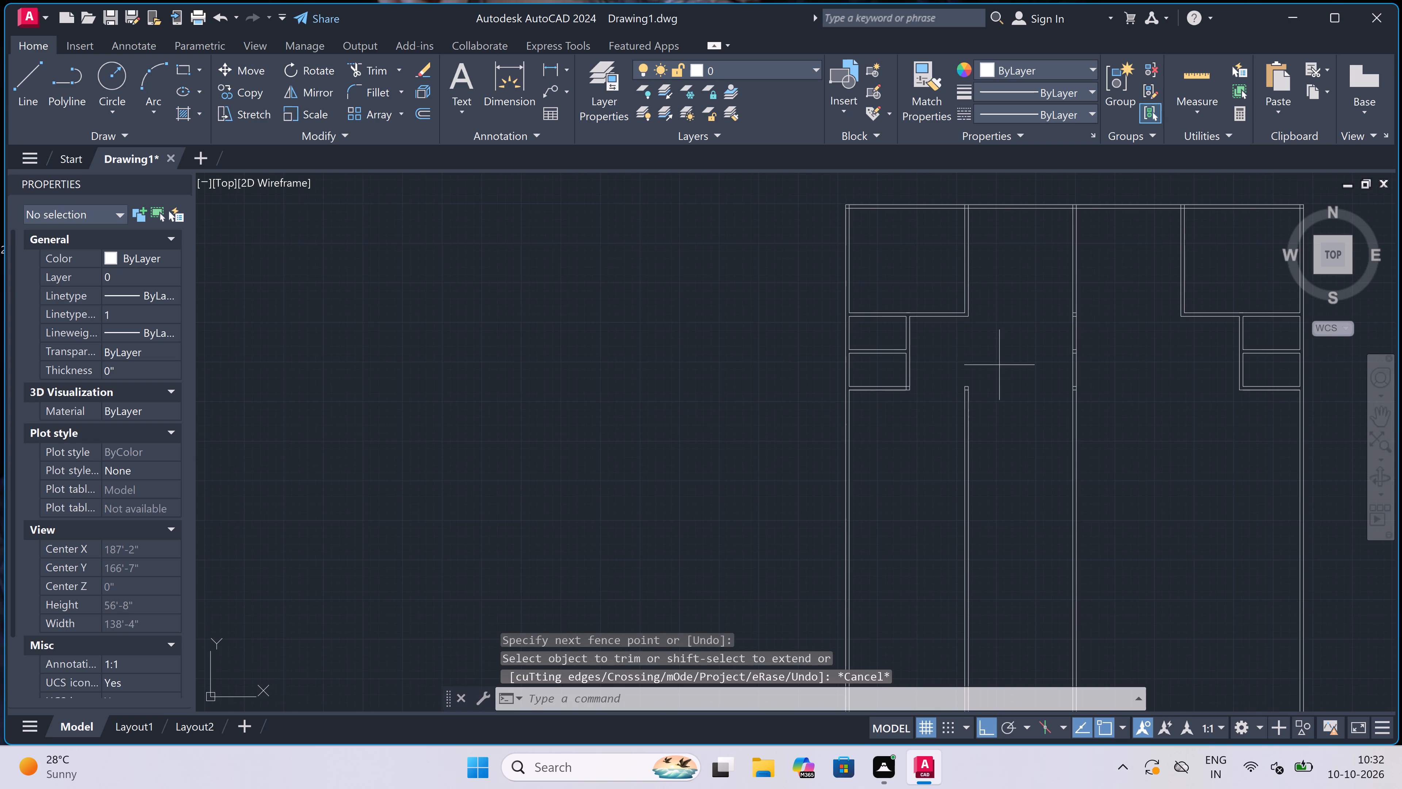
{"action": "double_click", "coordinate": [931, 474]}
{"action": "key", "text": "Delete"}
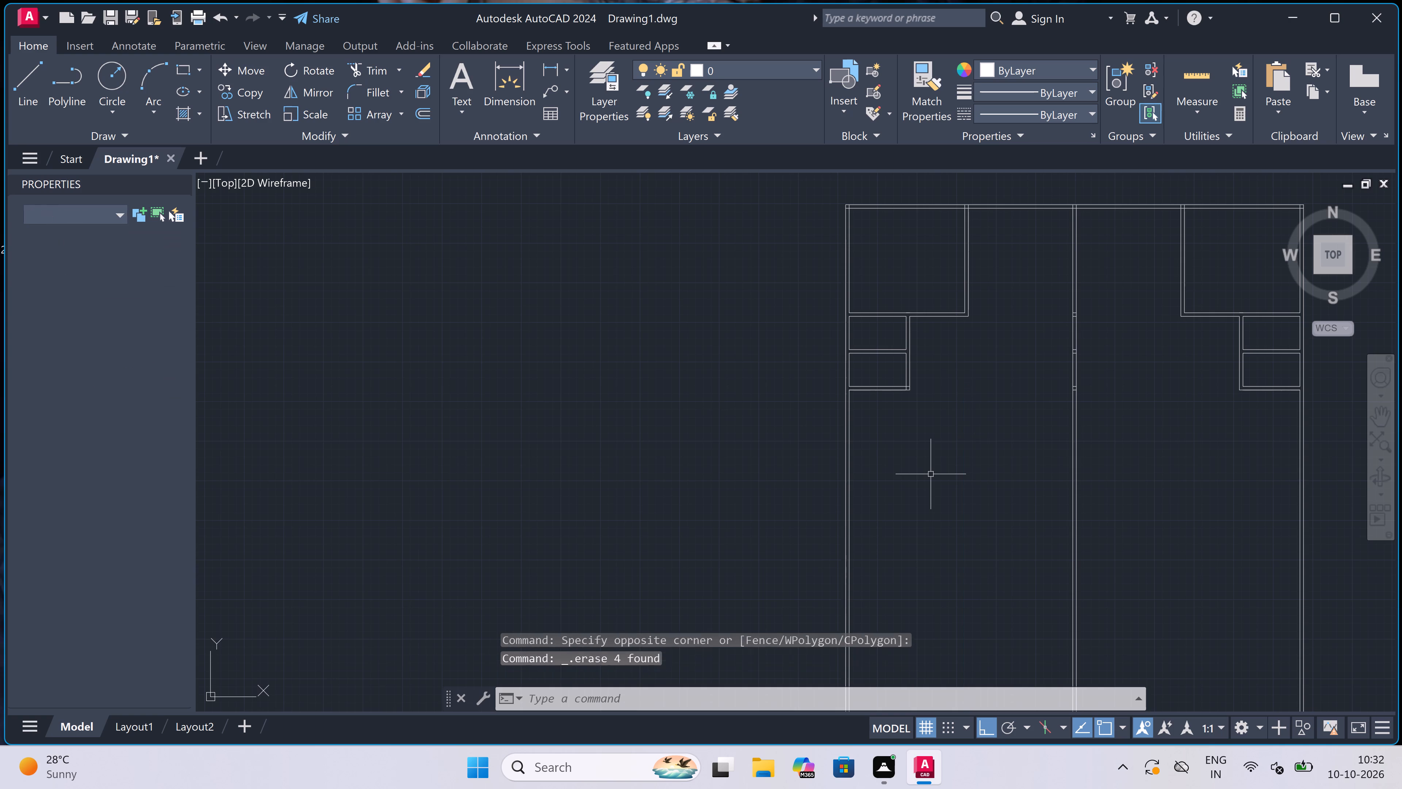
Trim the overlapping lines at the corner where the first bay's small partition meets the third horizontal partition.
{"action": "scroll", "coordinate": [905, 381], "scroll_direction": "up", "scroll_amount": 3}
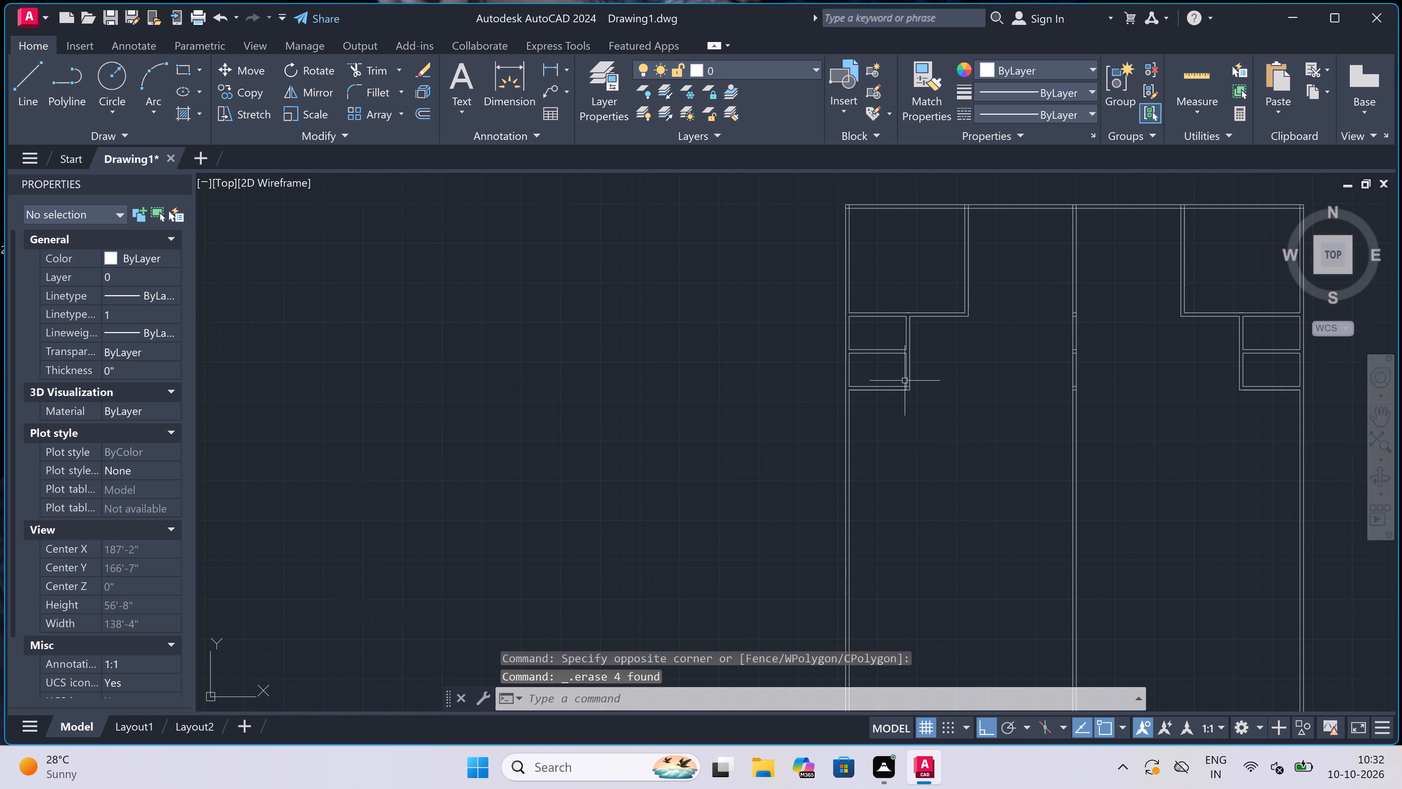
{"action": "type", "text": "tr"}
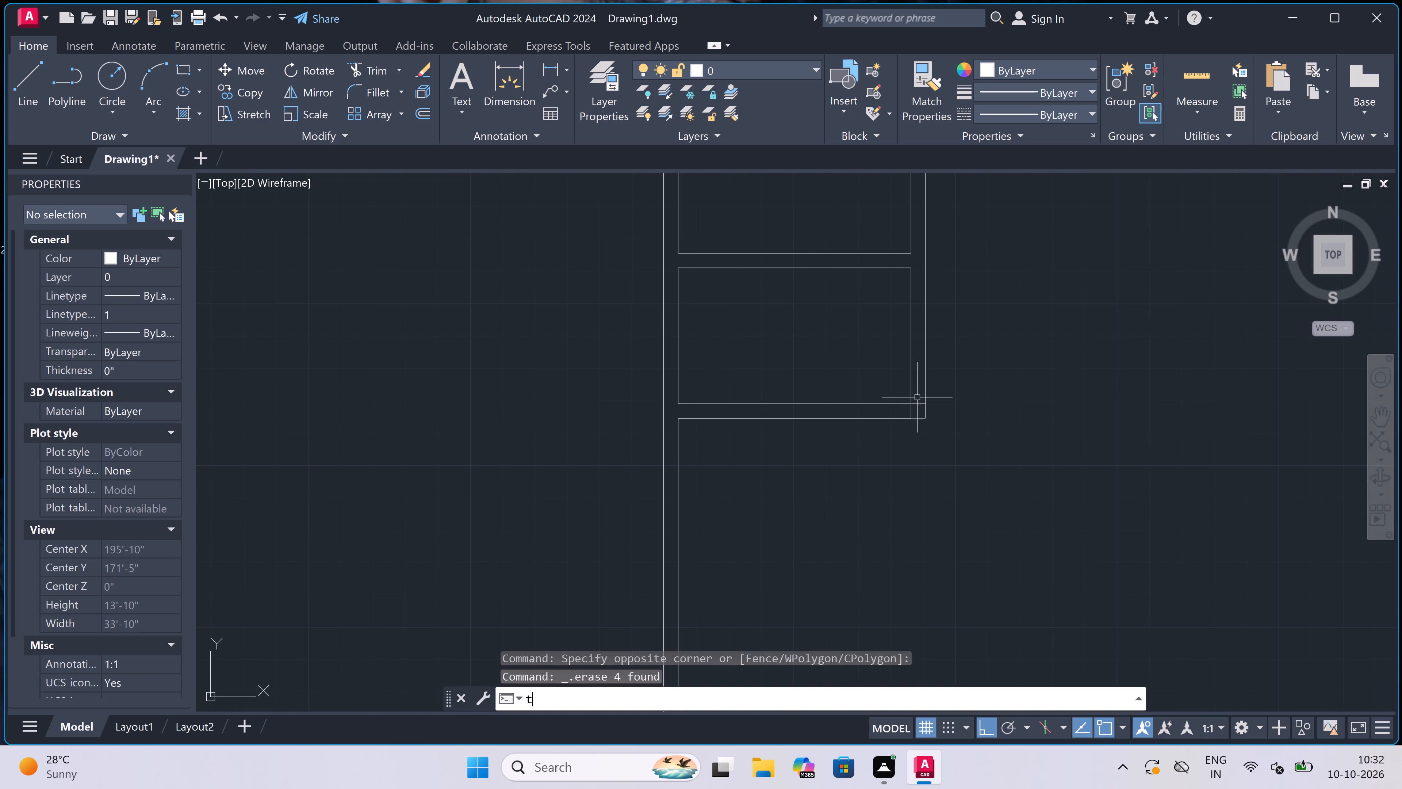
{"action": "key", "text": "space"}
{"action": "scroll", "coordinate": [917, 405], "scroll_direction": "up", "scroll_amount": 3}
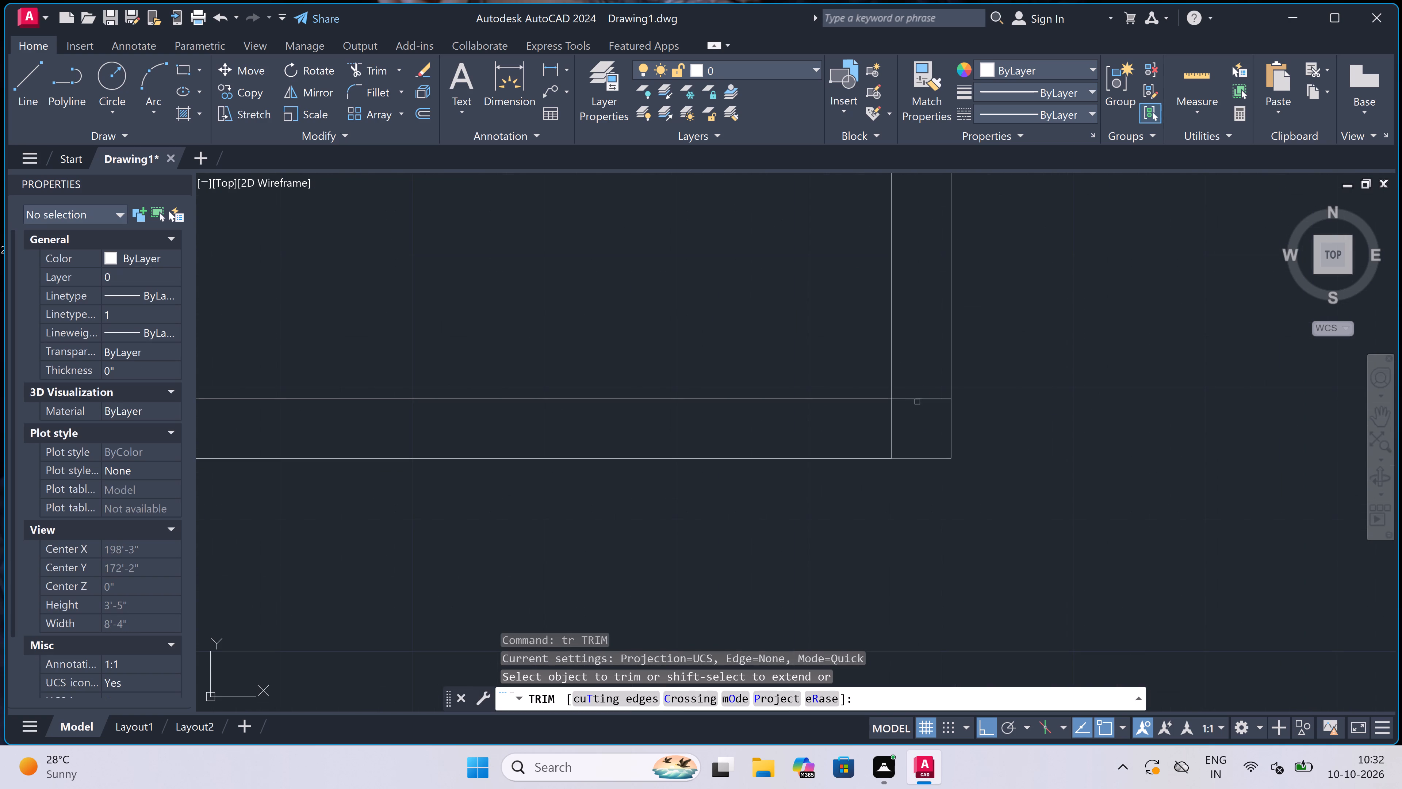
{"action": "scroll", "coordinate": [921, 396], "scroll_direction": "up", "scroll_amount": 2}
{"action": "left_click", "coordinate": [921, 396]}
{"action": "left_click", "coordinate": [829, 470]}
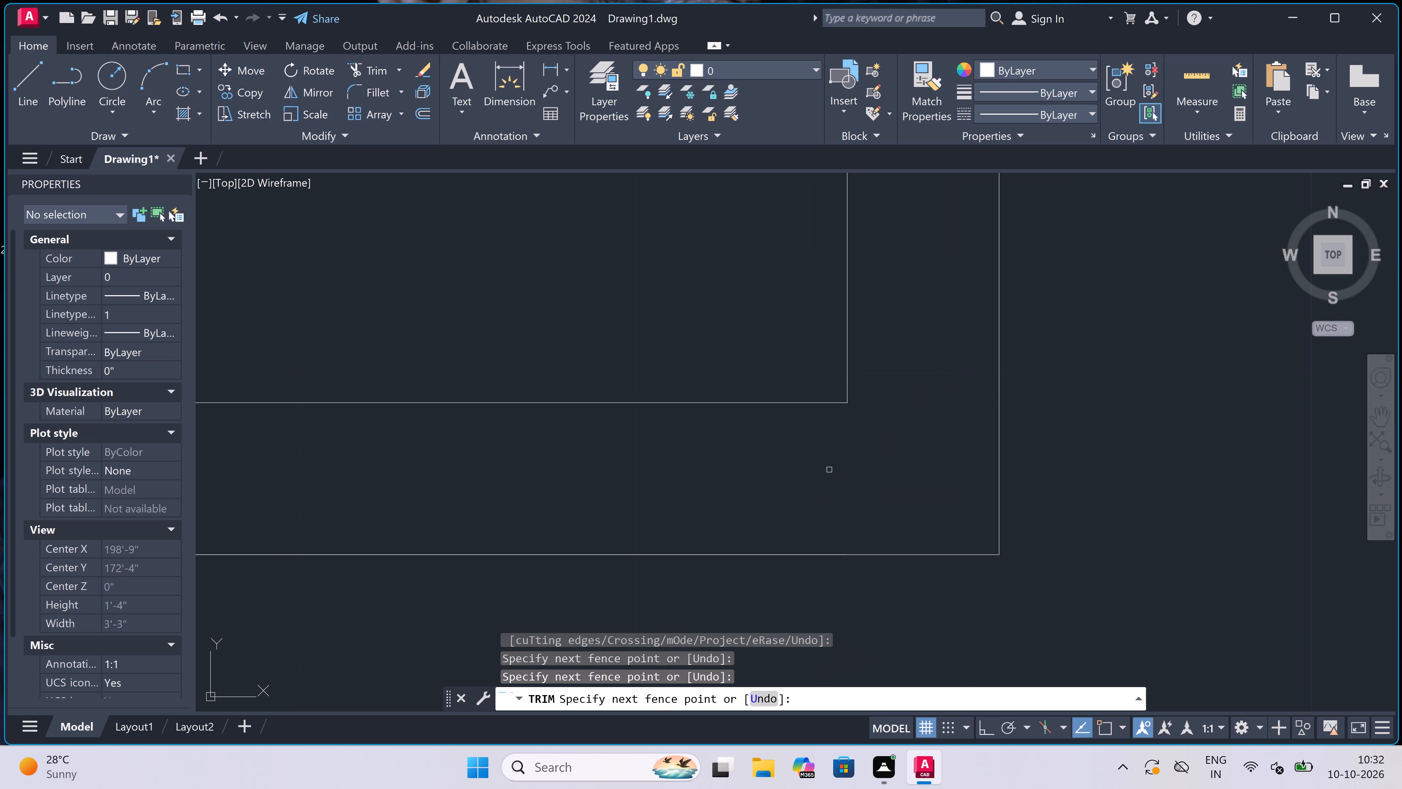
{"action": "scroll", "coordinate": [829, 470], "scroll_direction": "down", "scroll_amount": 7}
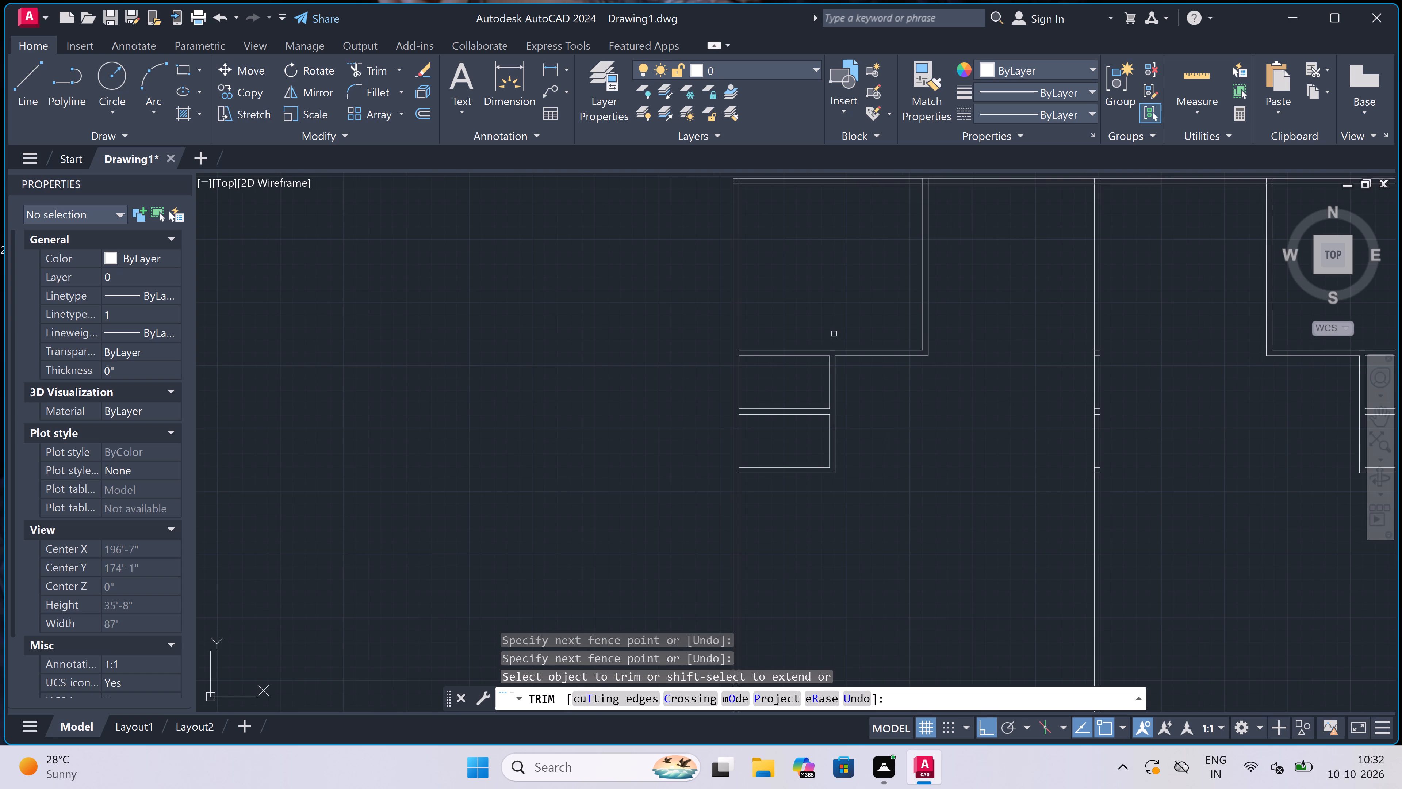
{"action": "key", "text": "Escape"}
Trim the overlapping inner wall lines at the plan's upper-left outer wall corner.
{"action": "scroll", "coordinate": [910, 263], "scroll_direction": "up", "scroll_amount": 3}
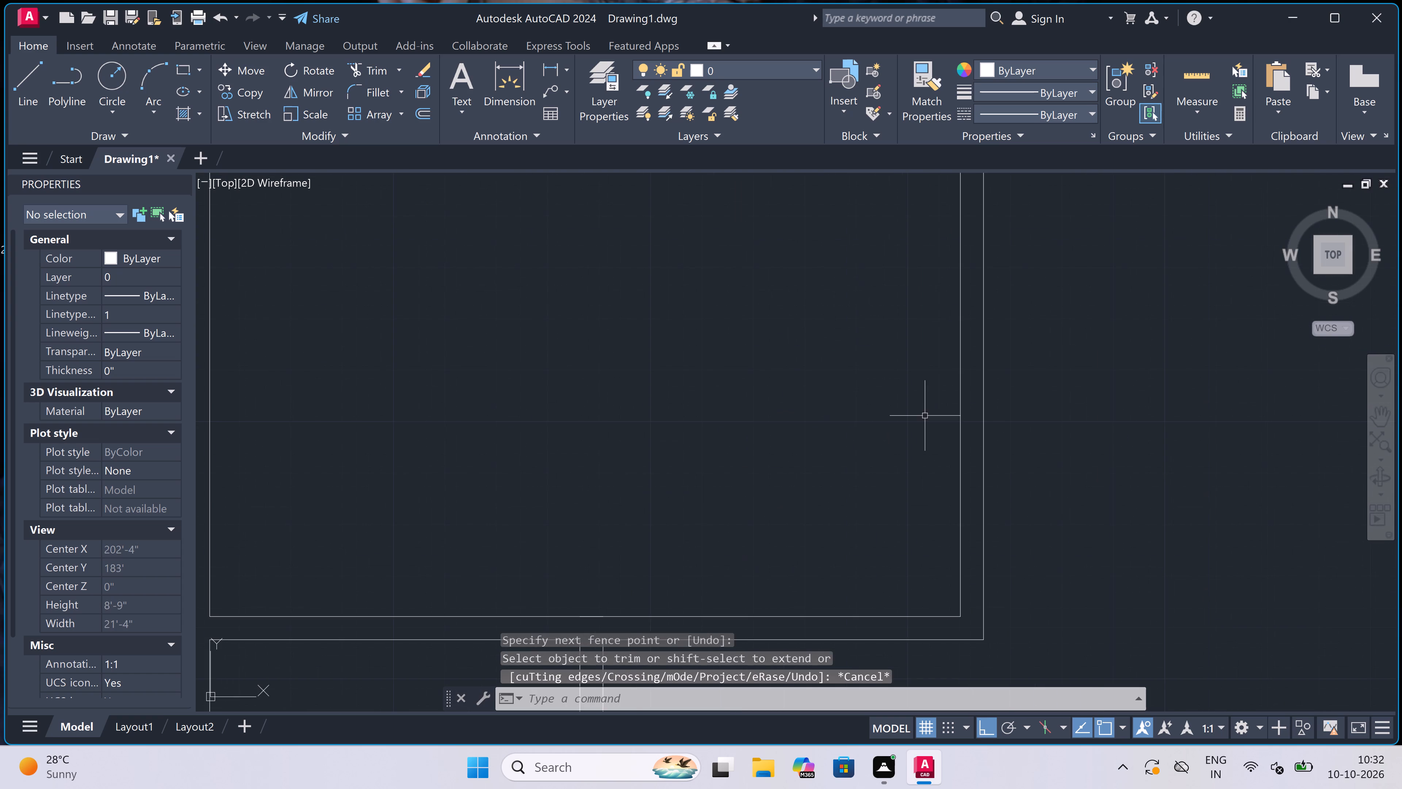
{"action": "scroll", "coordinate": [925, 435], "scroll_direction": "down", "scroll_amount": 6}
{"action": "scroll", "coordinate": [863, 368], "scroll_direction": "up", "scroll_amount": 1}
{"action": "scroll", "coordinate": [907, 444], "scroll_direction": "up", "scroll_amount": 1}
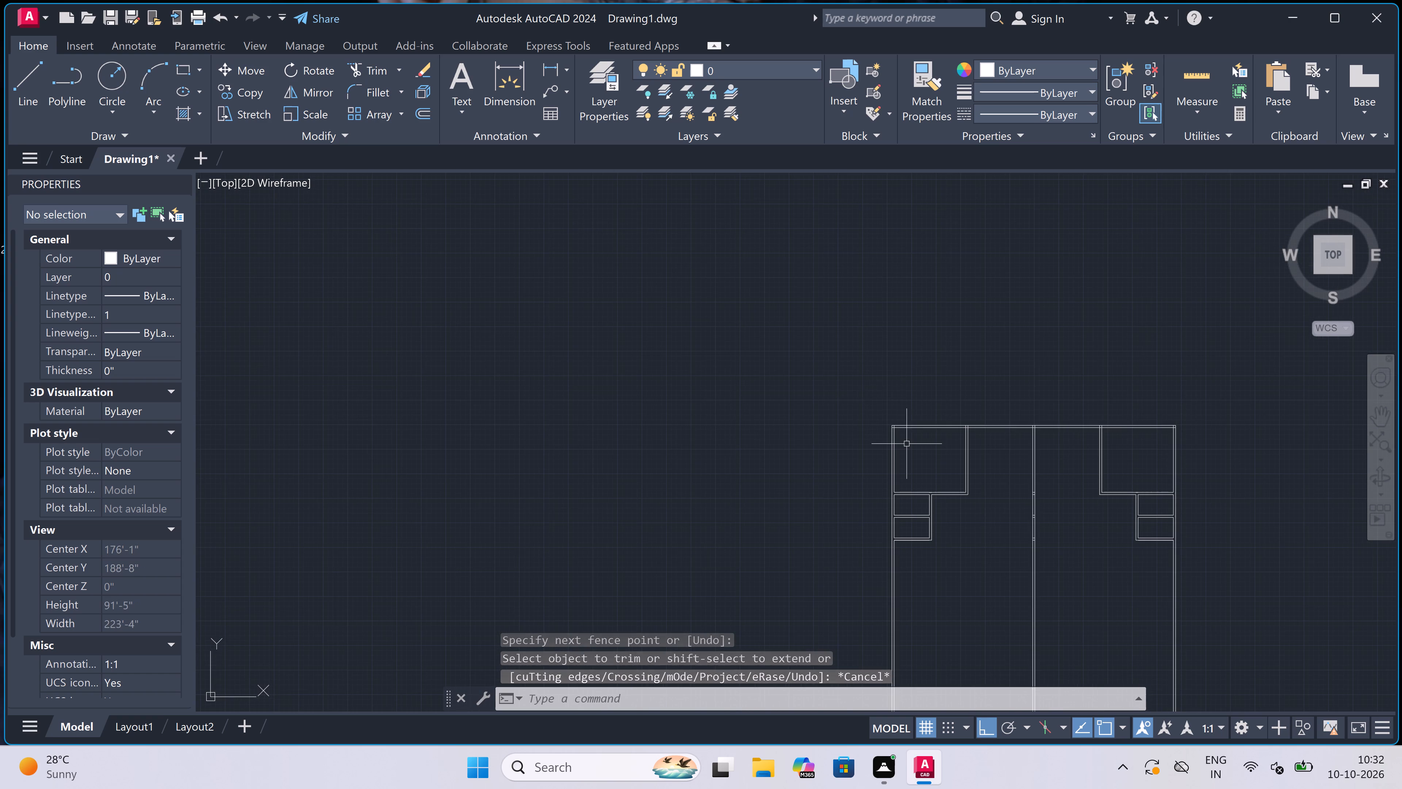
{"action": "scroll", "coordinate": [907, 444], "scroll_direction": "up", "scroll_amount": 2}
{"action": "key", "text": "space"}
{"action": "scroll", "coordinate": [864, 364], "scroll_direction": "up", "scroll_amount": 3}
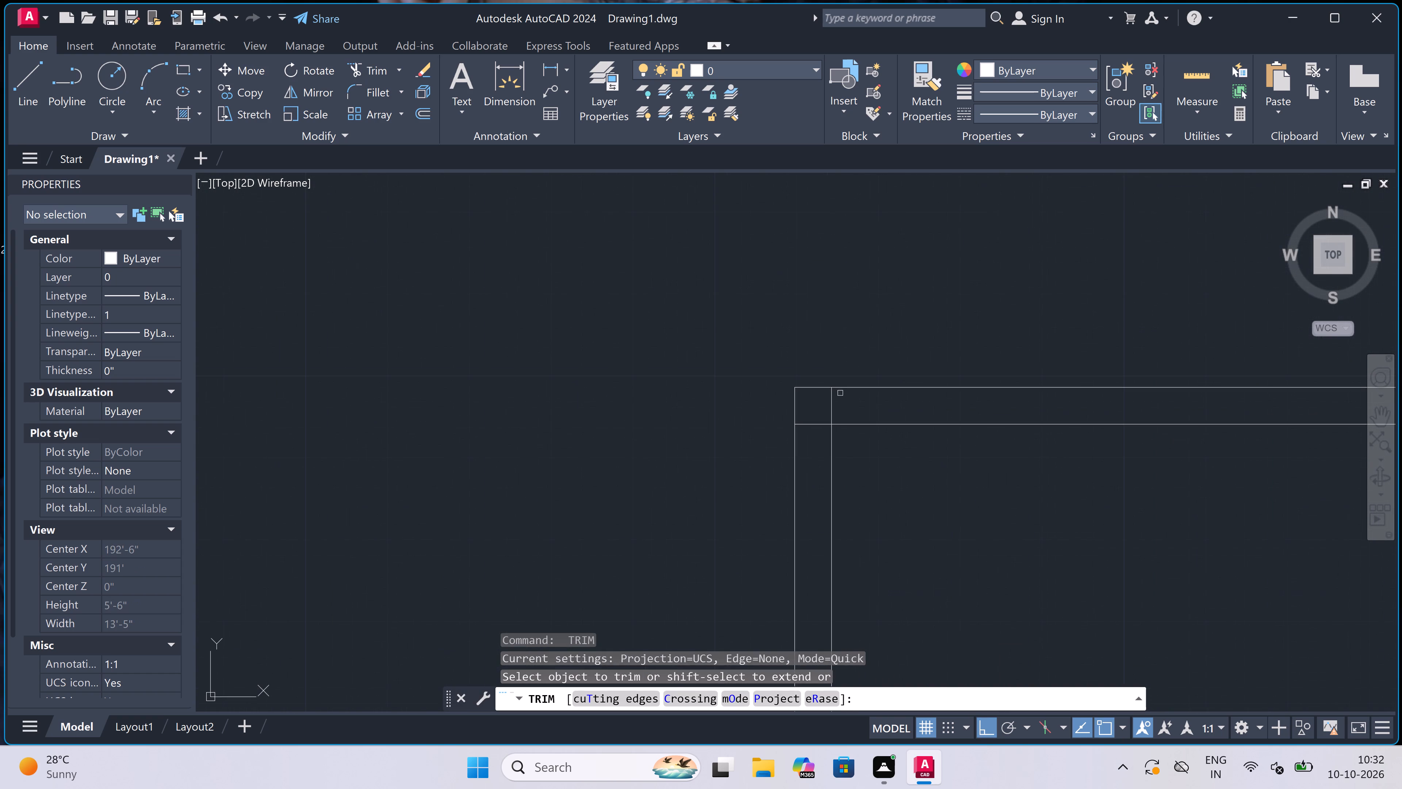
{"action": "scroll", "coordinate": [822, 415], "scroll_direction": "up", "scroll_amount": 2}
{"action": "left_click", "coordinate": [821, 411]}
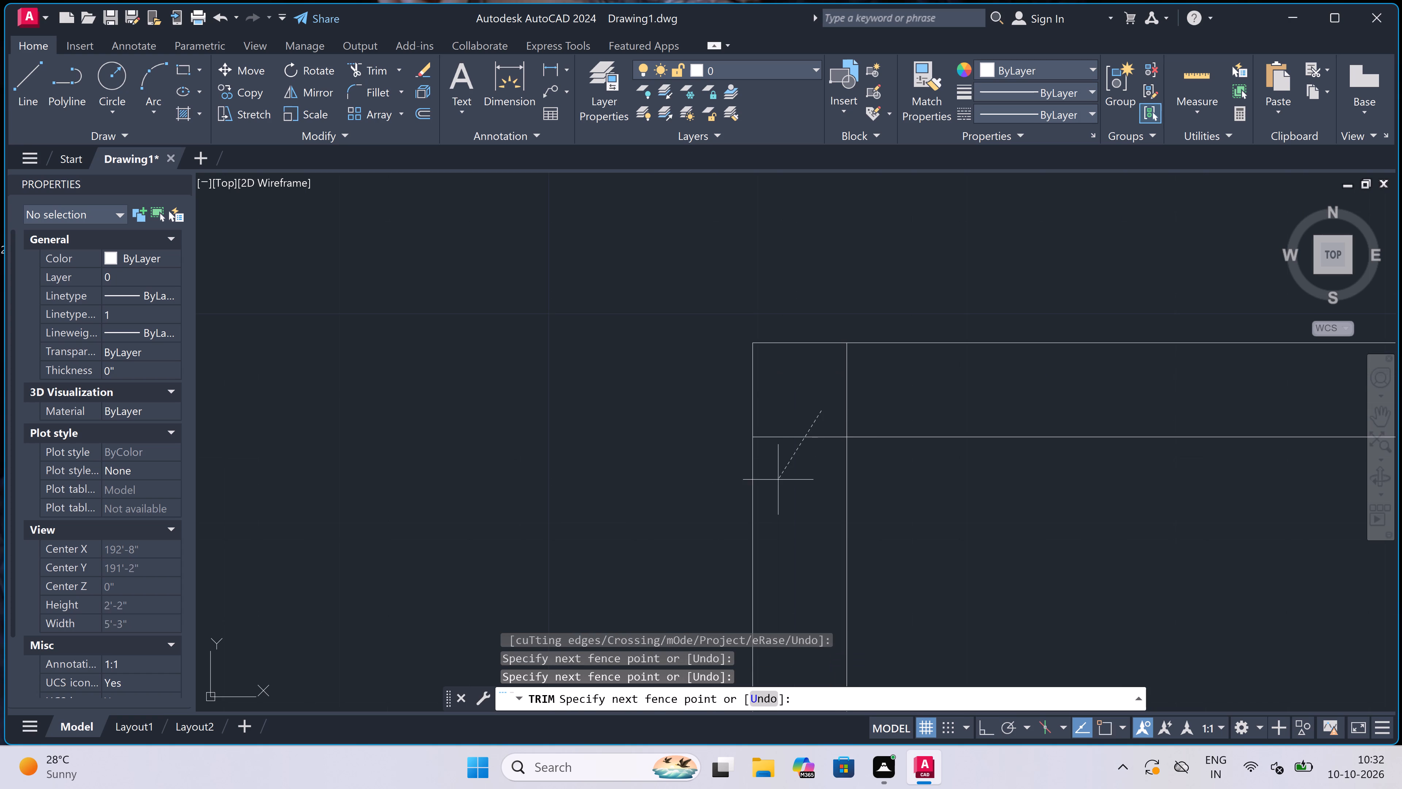
{"action": "left_click", "coordinate": [777, 480]}
{"action": "left_click", "coordinate": [792, 397]}
{"action": "left_click", "coordinate": [901, 396]}
Trim the first vertical partition's lines crossing the top outer wall, back to the wall's inner face.
{"action": "scroll", "coordinate": [758, 392], "scroll_direction": "down", "scroll_amount": 3}
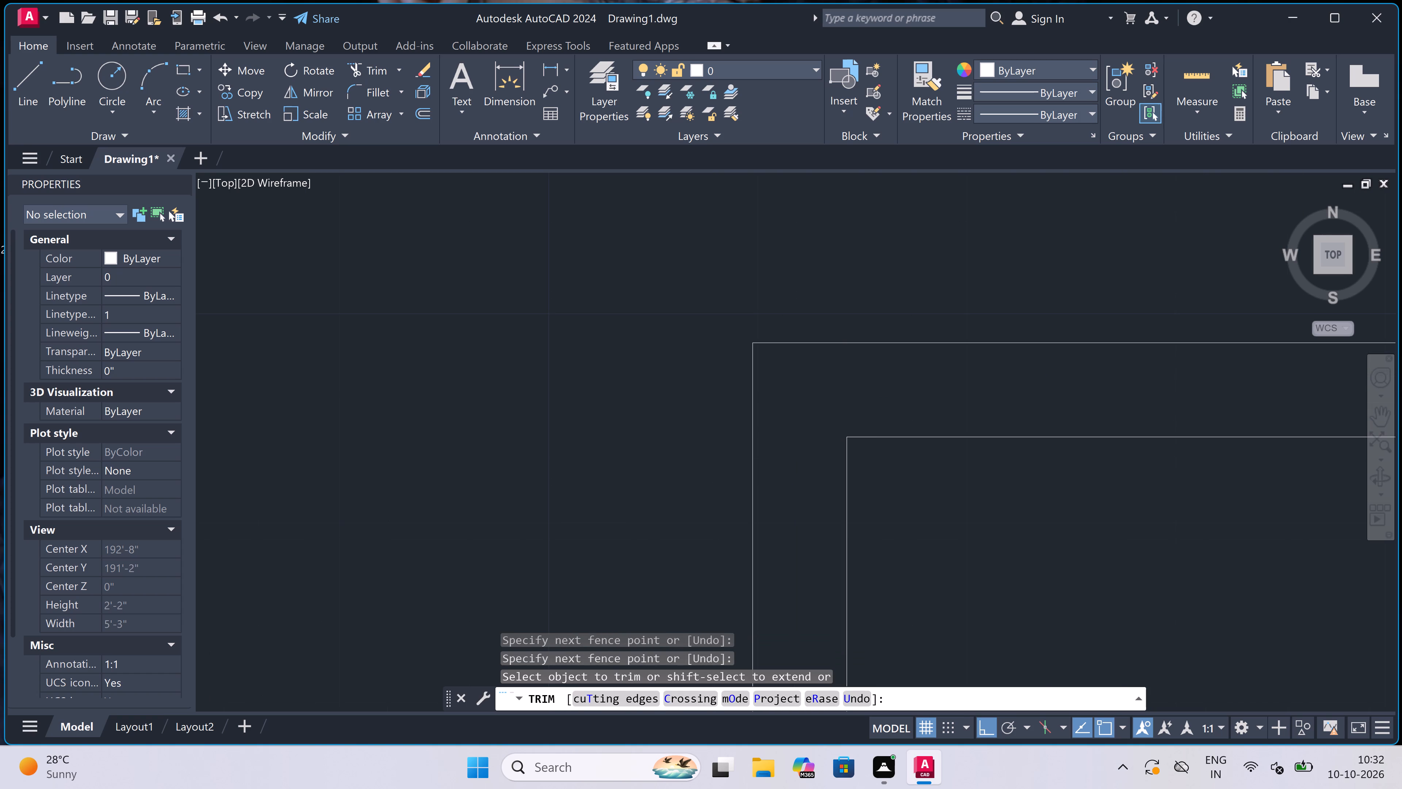
{"action": "scroll", "coordinate": [758, 392], "scroll_direction": "down", "scroll_amount": 4}
{"action": "scroll", "coordinate": [957, 394], "scroll_direction": "up", "scroll_amount": 4}
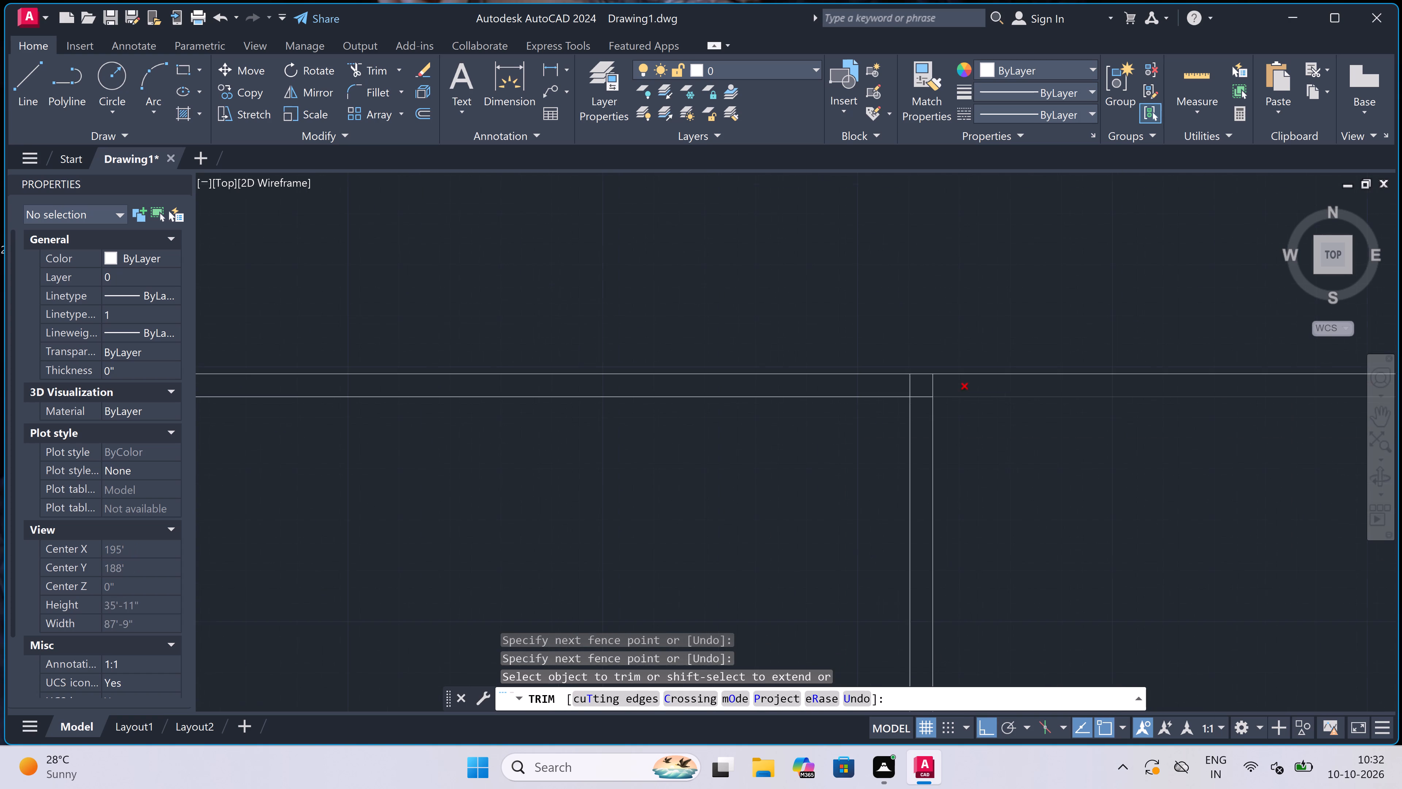
{"action": "scroll", "coordinate": [951, 383], "scroll_direction": "up", "scroll_amount": 2}
{"action": "left_click", "coordinate": [951, 383]}
{"action": "left_click", "coordinate": [828, 383]}
{"action": "left_click", "coordinate": [854, 391]}
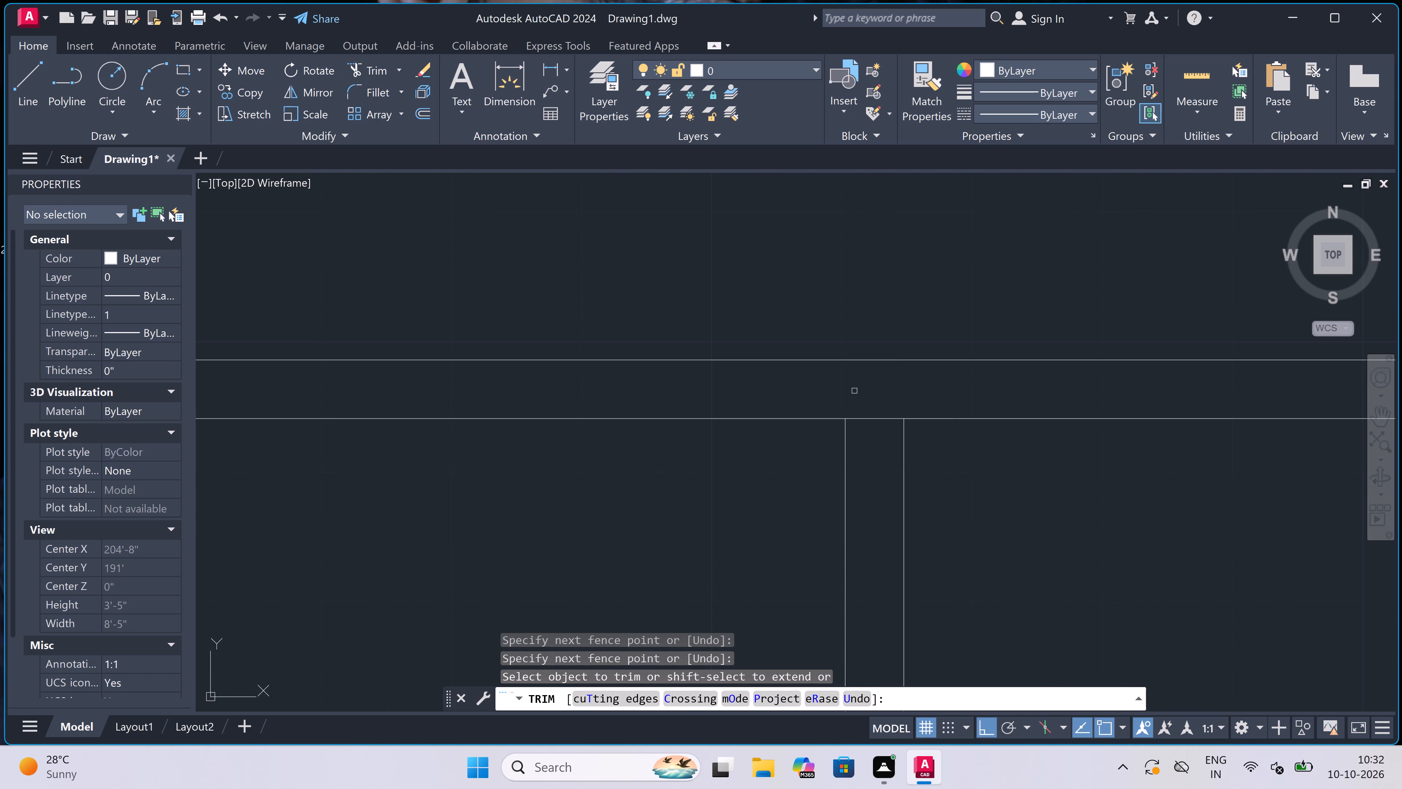
Trim the top outer wall's inner face line between the two lines of the first vertical partition.
{"action": "left_click", "coordinate": [872, 456]}
Trim the middle vertical partition's lines crossing the top outer wall and the wall's inner face line between them.
{"action": "scroll", "coordinate": [851, 355], "scroll_direction": "down", "scroll_amount": 9}
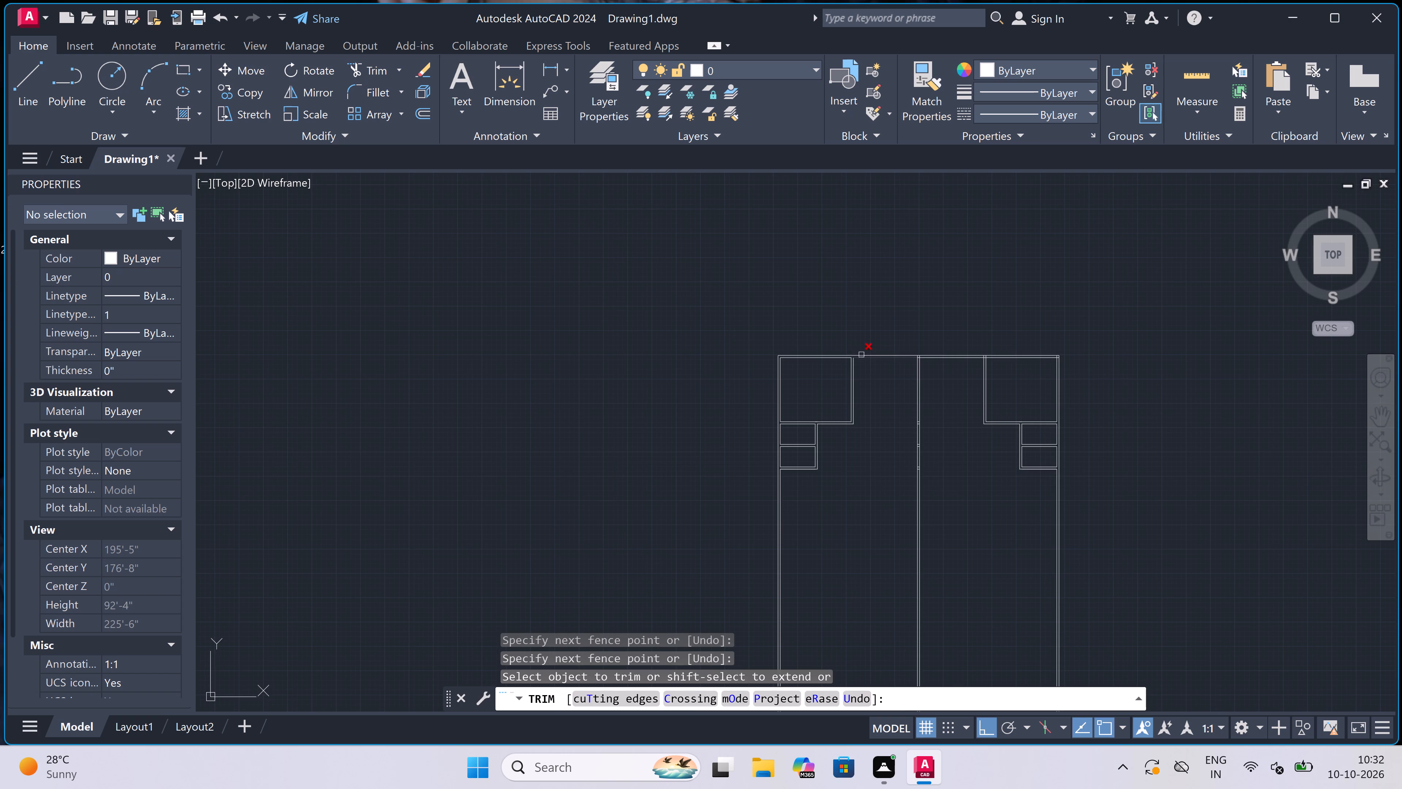
{"action": "scroll", "coordinate": [936, 351], "scroll_direction": "up", "scroll_amount": 4}
{"action": "scroll", "coordinate": [817, 380], "scroll_direction": "up", "scroll_amount": 3}
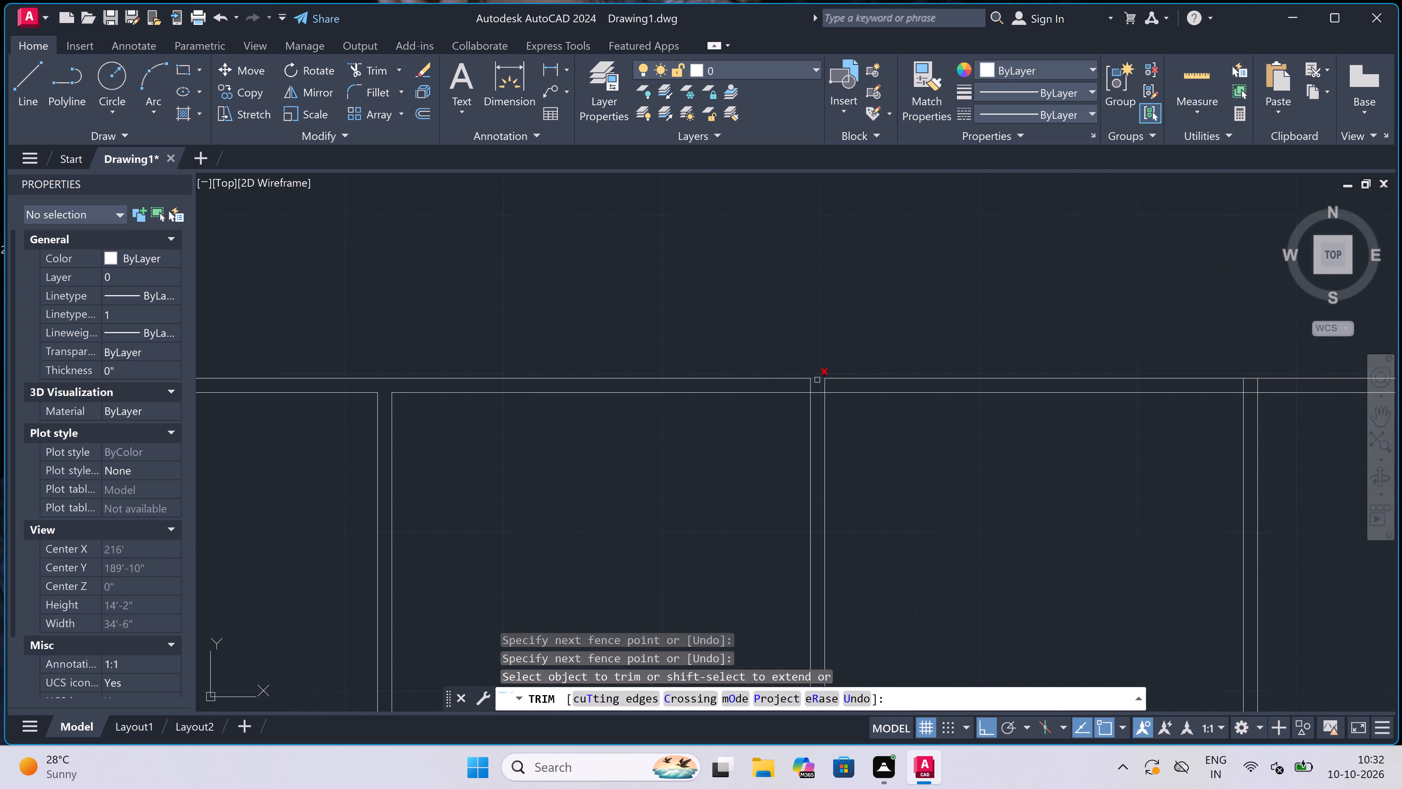
{"action": "left_click", "coordinate": [777, 403]}
{"action": "left_click", "coordinate": [850, 404]}
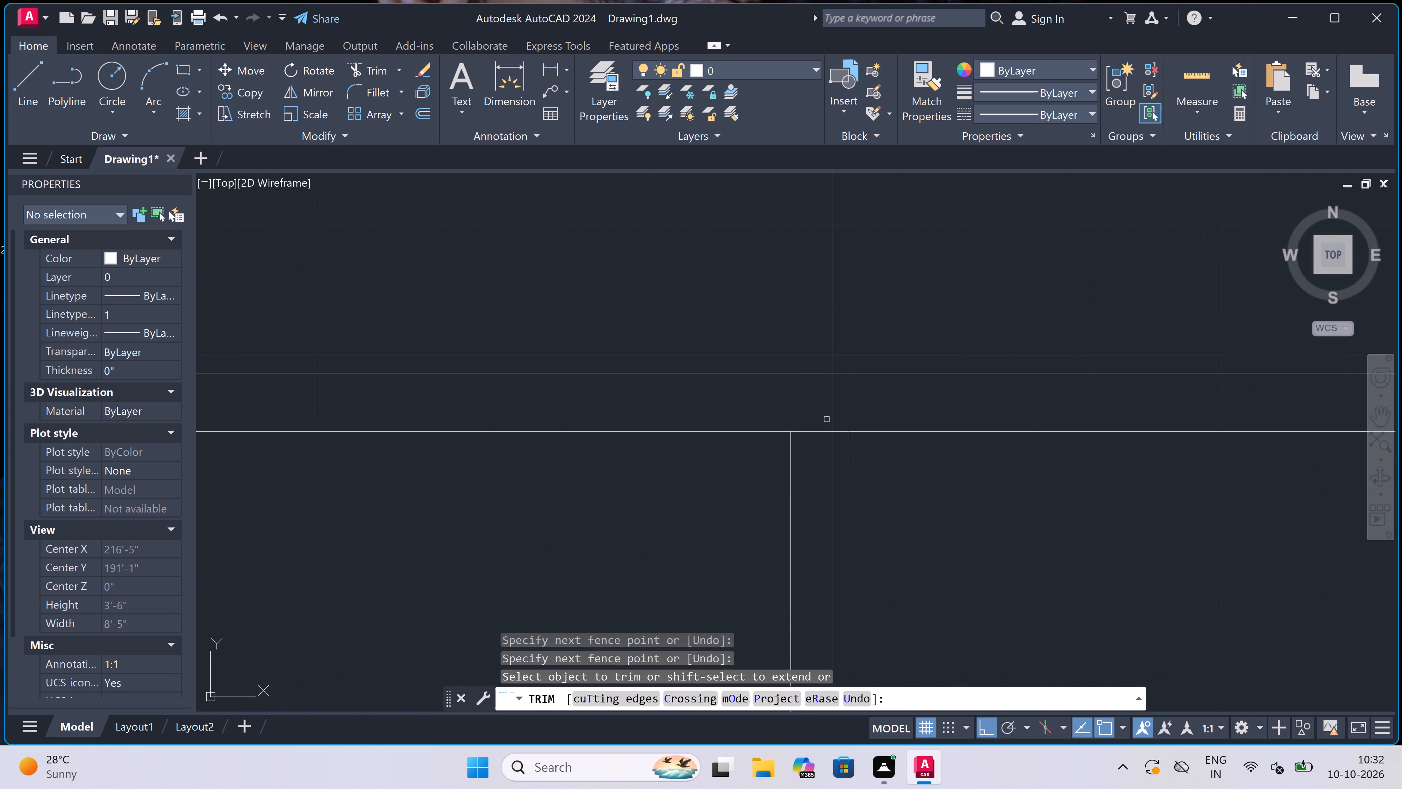
{"action": "left_click", "coordinate": [825, 420]}
{"action": "left_click", "coordinate": [823, 457]}
Trim the overlapping lines where the vertical partition of the upper-right room meets the top outer wall.
{"action": "scroll", "coordinate": [820, 408], "scroll_direction": "down", "scroll_amount": 6}
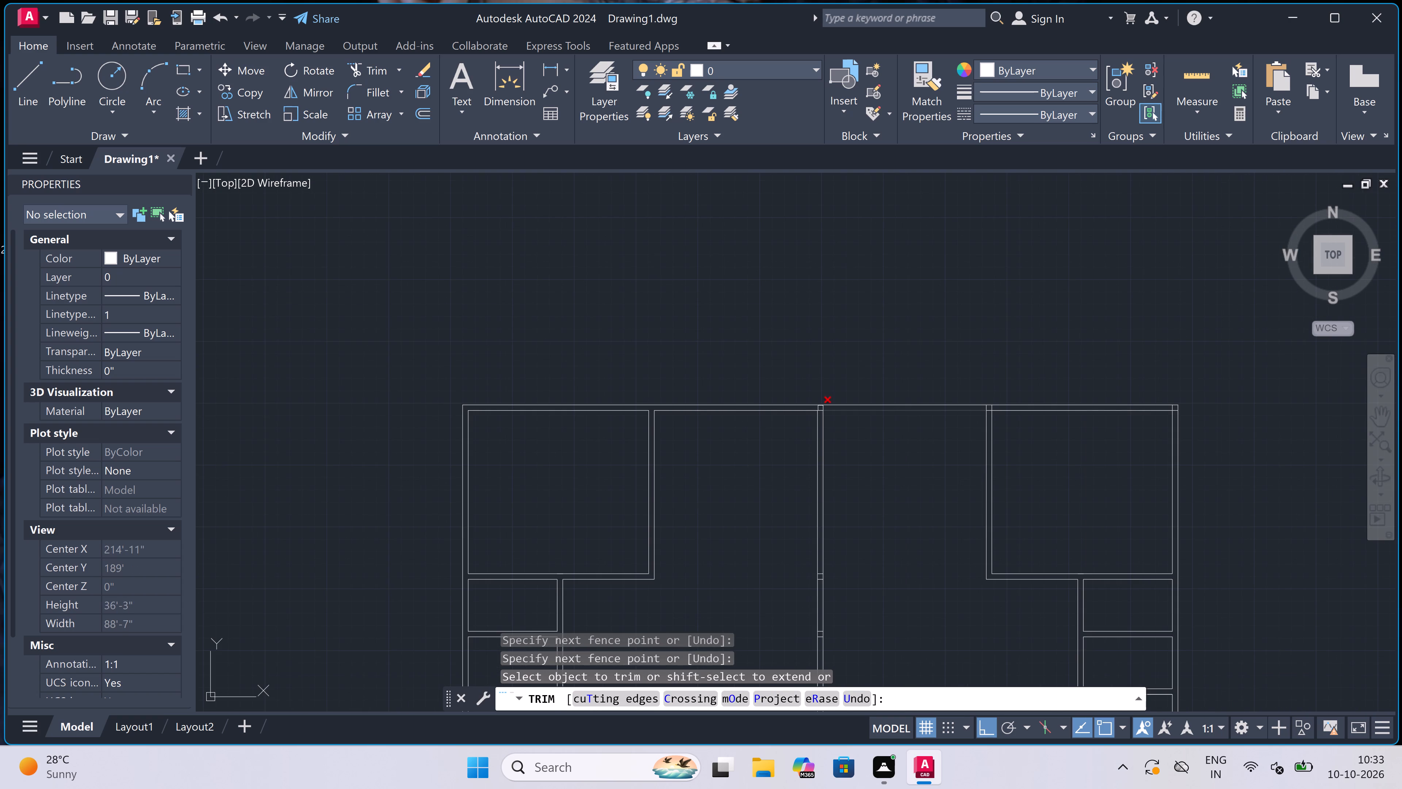
{"action": "scroll", "coordinate": [993, 407], "scroll_direction": "up", "scroll_amount": 5}
{"action": "left_click", "coordinate": [993, 405]}
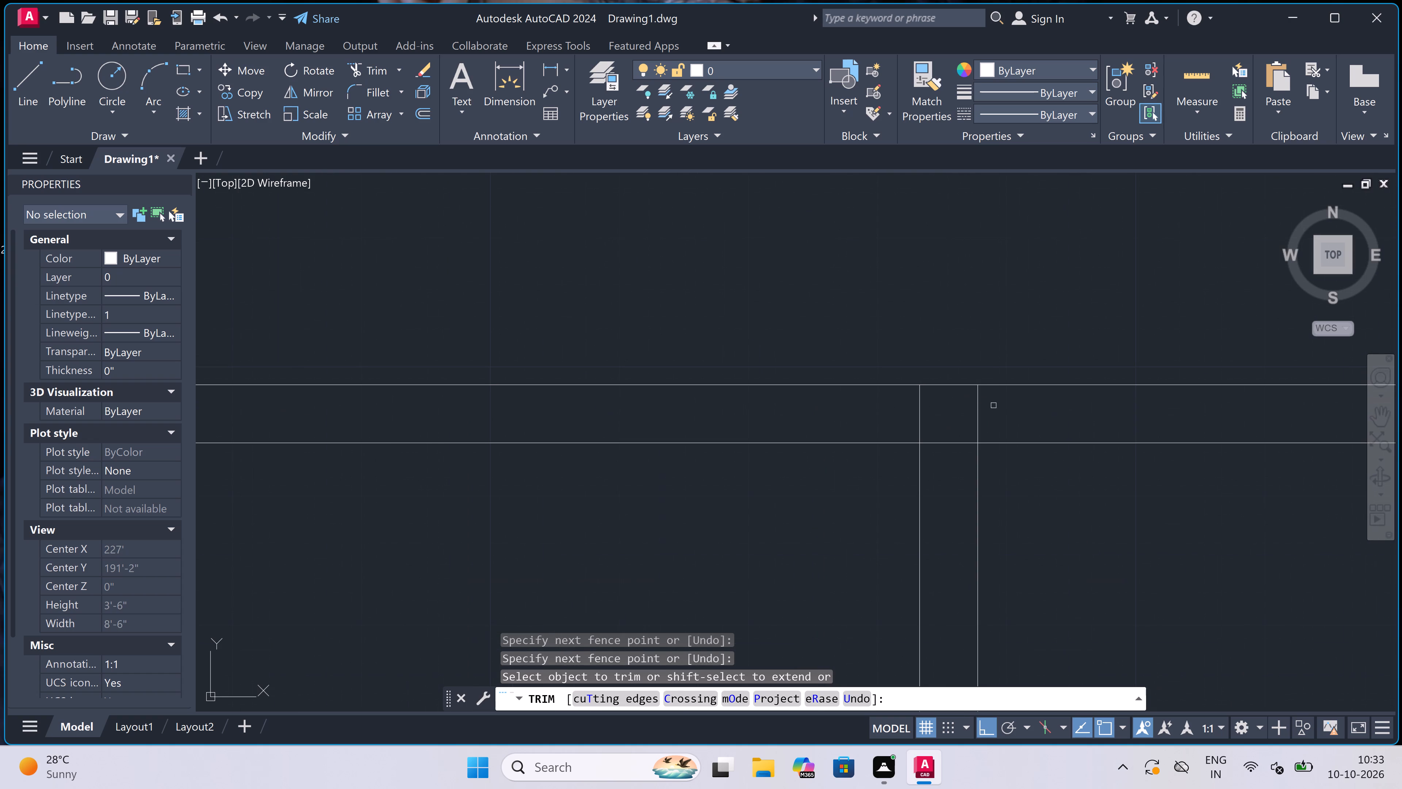
{"action": "left_click", "coordinate": [867, 413]}
{"action": "left_click", "coordinate": [934, 441]}
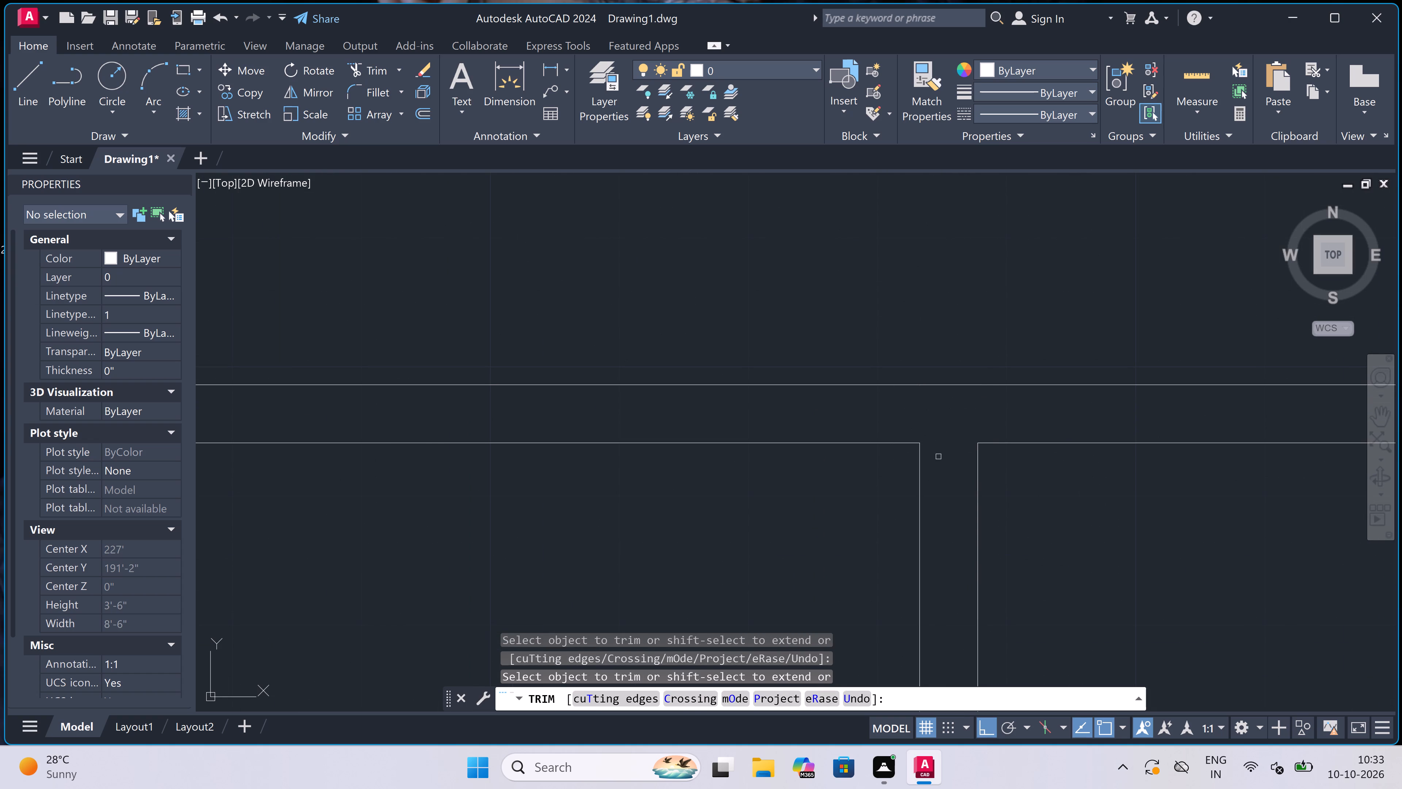
Trim the overlapping inner wall lines at the plan's upper-right outer wall corner and end the Trim command.
{"action": "scroll", "coordinate": [939, 457], "scroll_direction": "down", "scroll_amount": 6}
{"action": "scroll", "coordinate": [1121, 451], "scroll_direction": "up", "scroll_amount": 2}
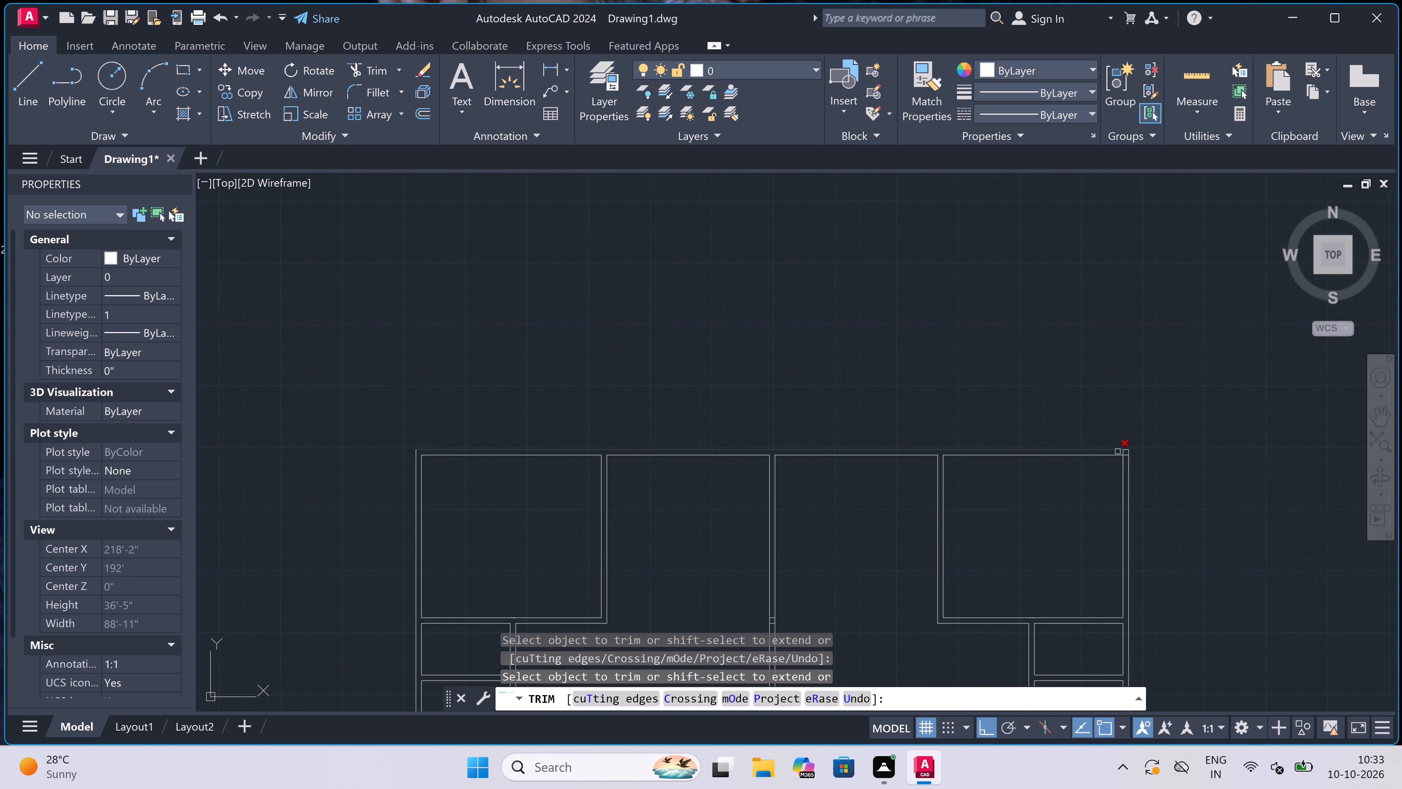
{"action": "scroll", "coordinate": [1121, 451], "scroll_direction": "up", "scroll_amount": 1}
{"action": "scroll", "coordinate": [1153, 458], "scroll_direction": "up", "scroll_amount": 3}
{"action": "double_click", "coordinate": [1119, 501]}
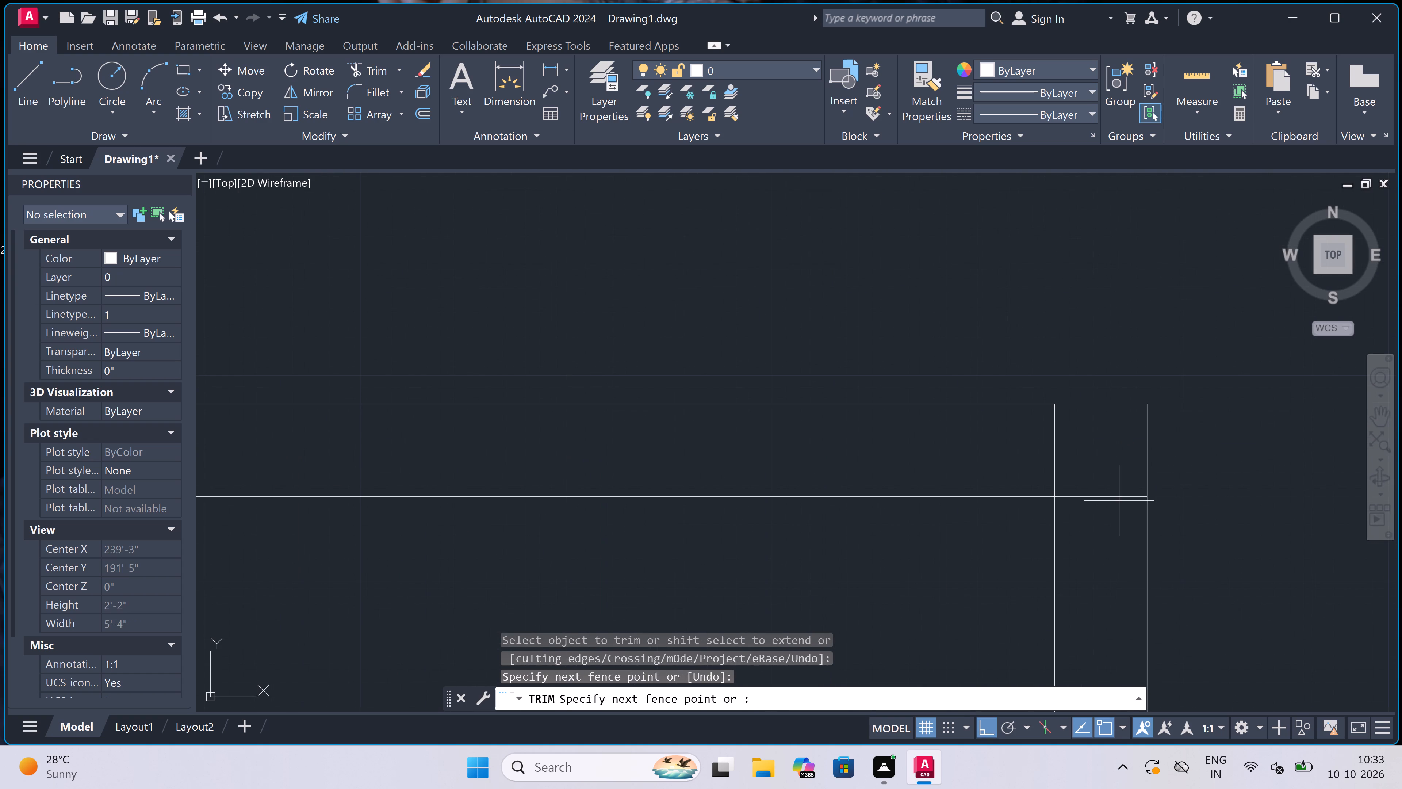
{"action": "left_click", "coordinate": [1022, 438]}
{"action": "scroll", "coordinate": [1022, 438], "scroll_direction": "down", "scroll_amount": 8}
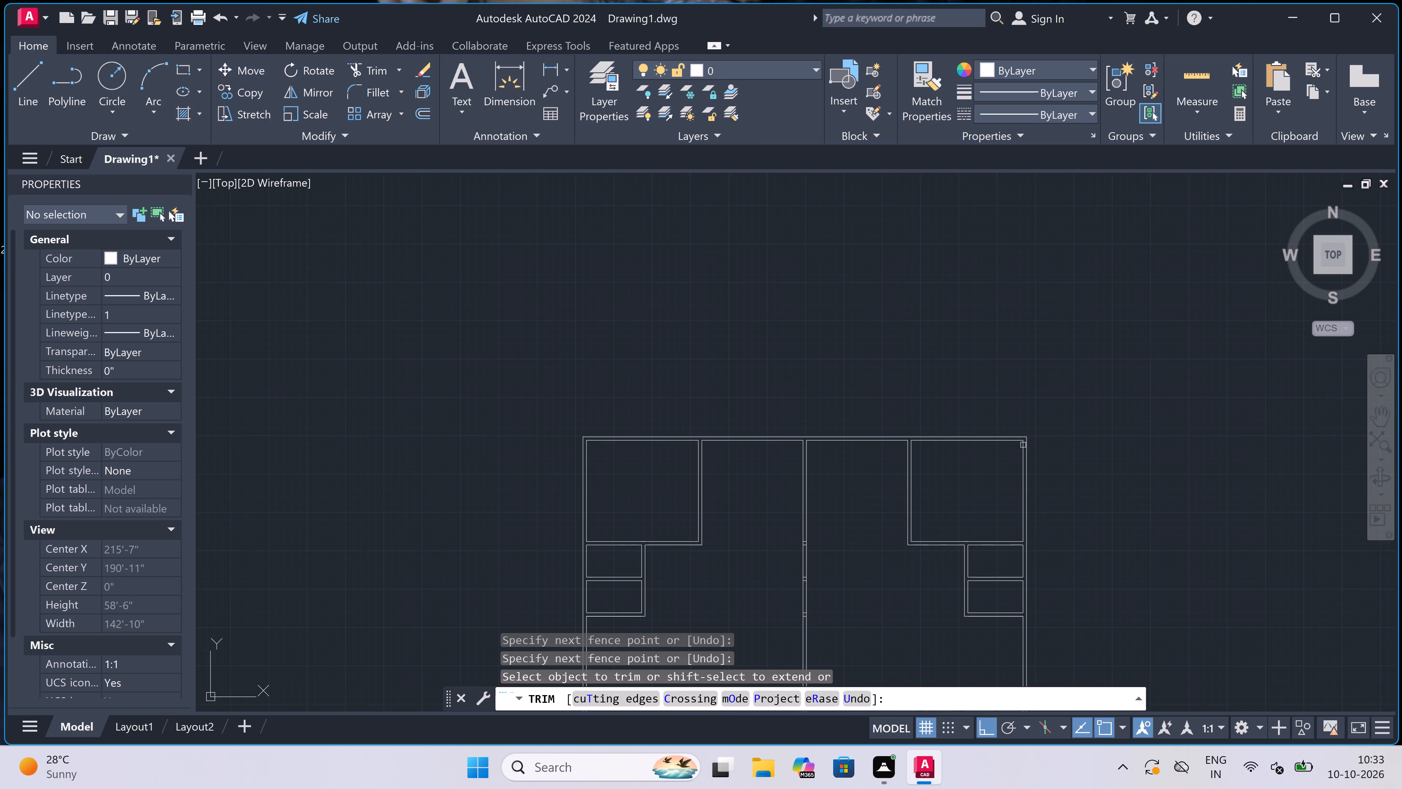
{"action": "key", "text": "Escape"}
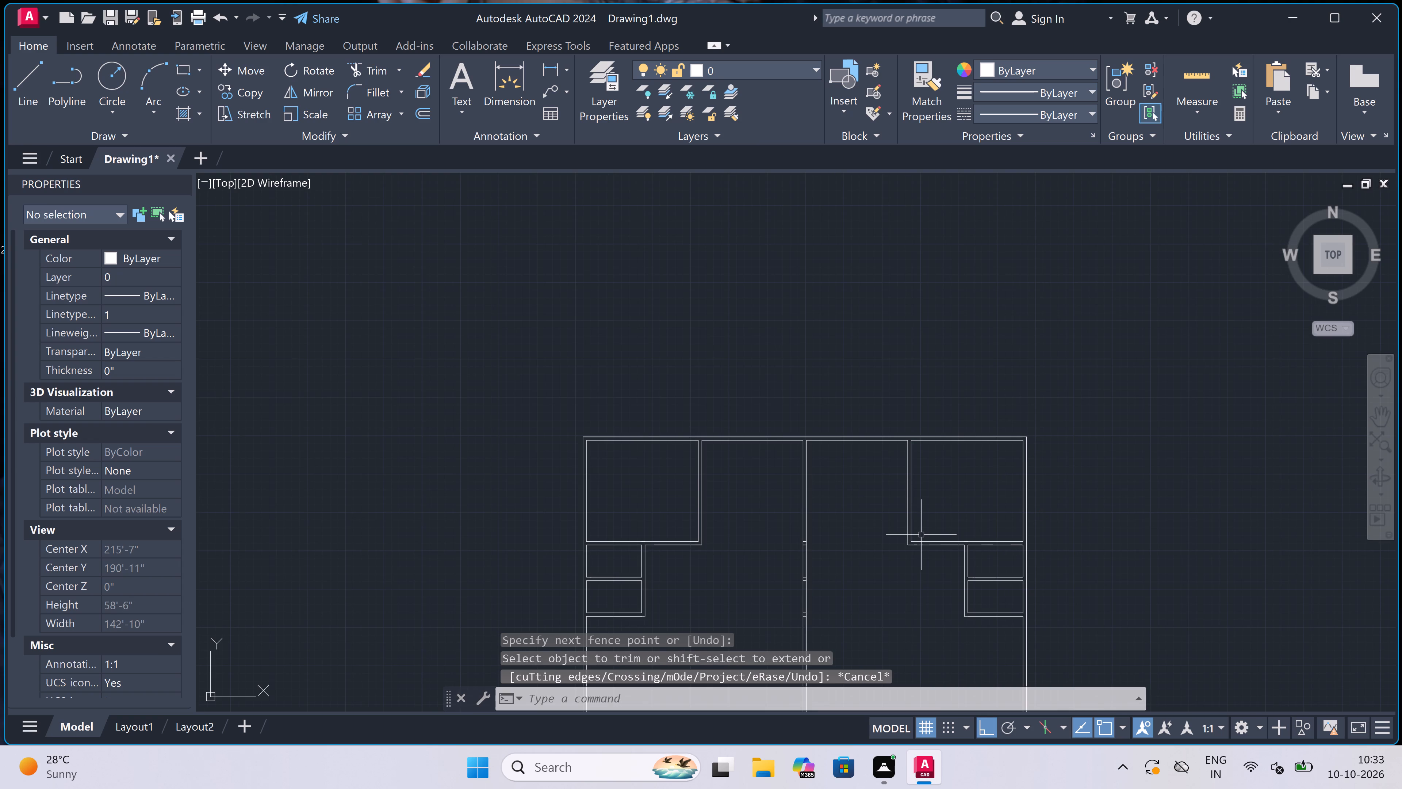
Draw a door jamb across the upper-right room's bottom wall near its left corner, with a 2" stop from mid-wall and a 3' leaf upward.
{"action": "key", "text": "l"}
{"action": "key", "text": "space"}
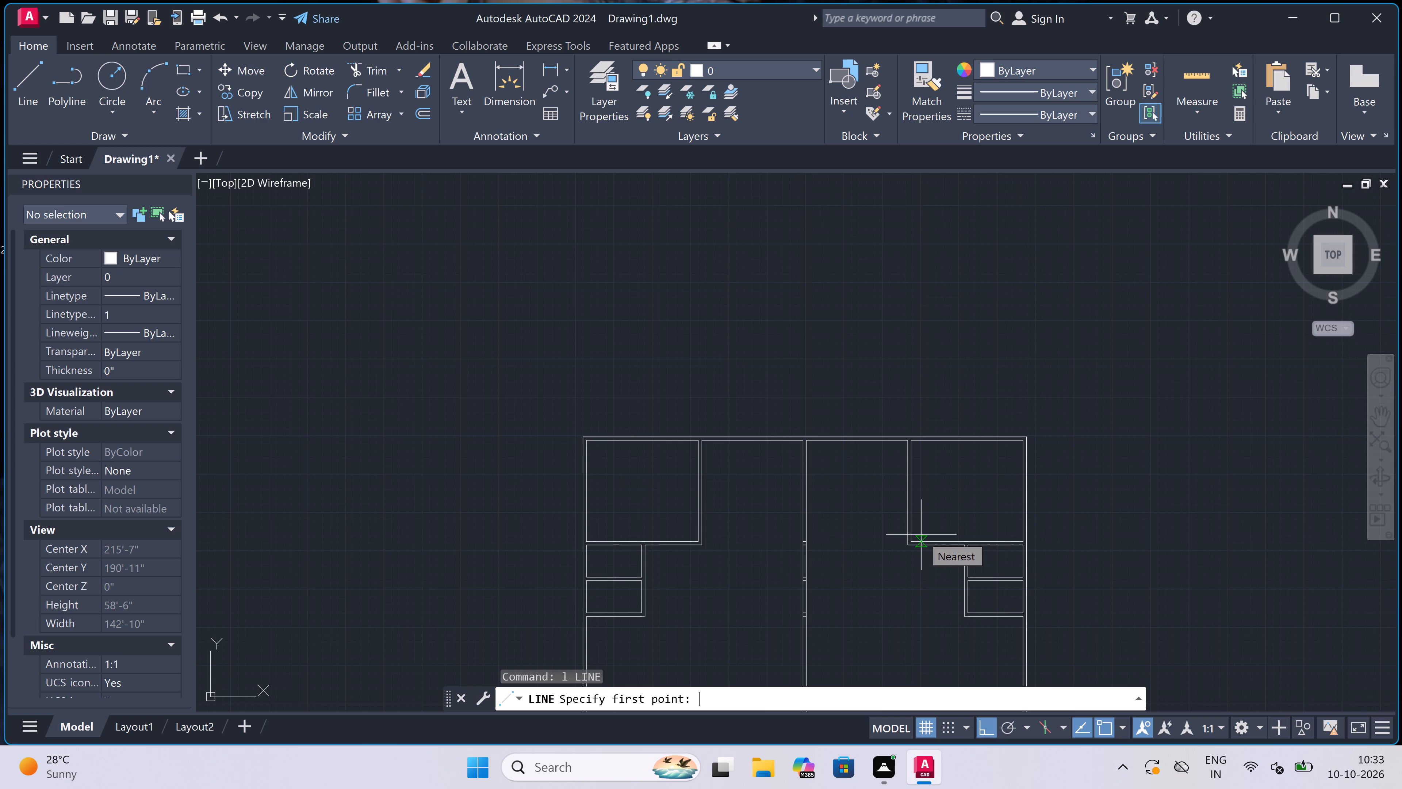
{"action": "scroll", "coordinate": [905, 545], "scroll_direction": "up", "scroll_amount": 3}
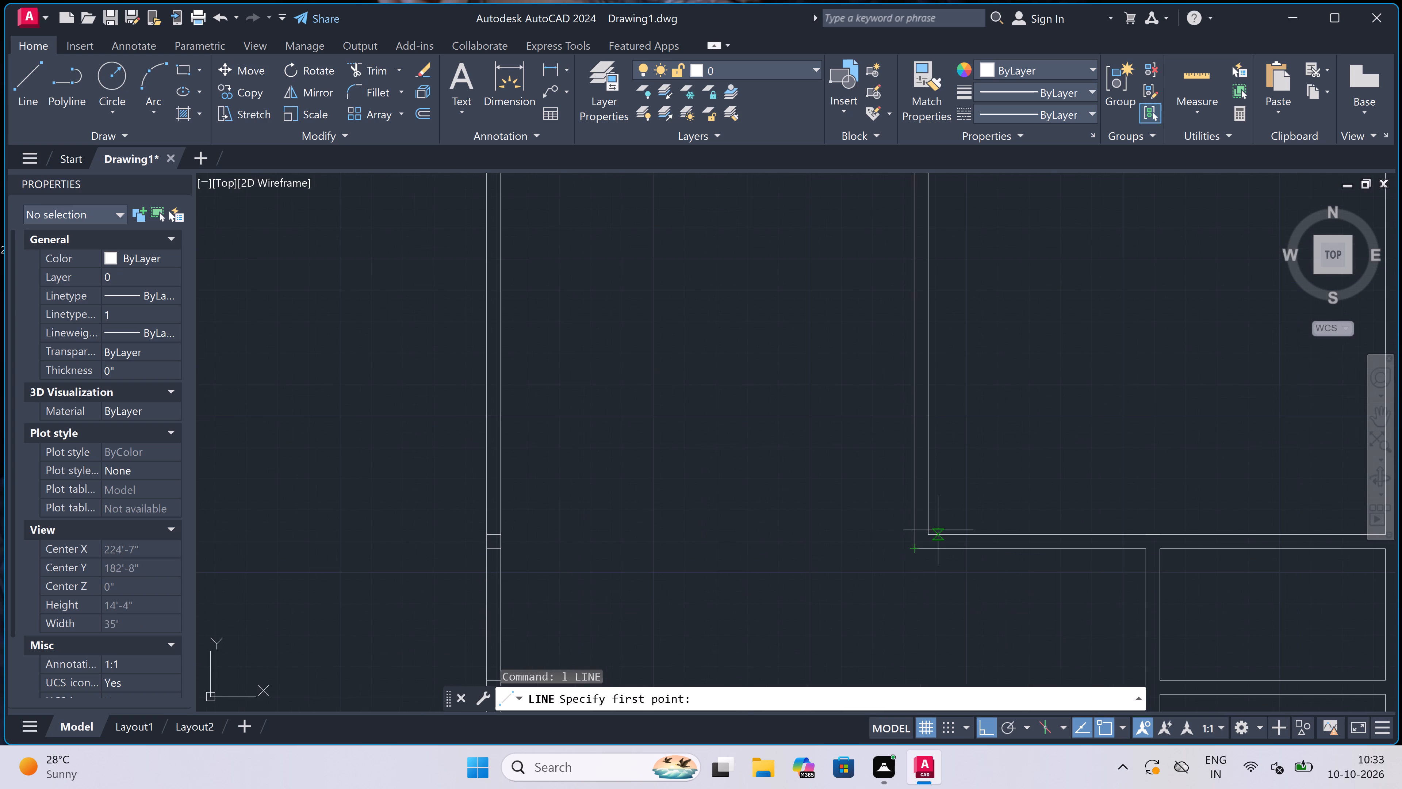
{"action": "scroll", "coordinate": [938, 530], "scroll_direction": "up", "scroll_amount": 2}
{"action": "left_click", "coordinate": [941, 541]}
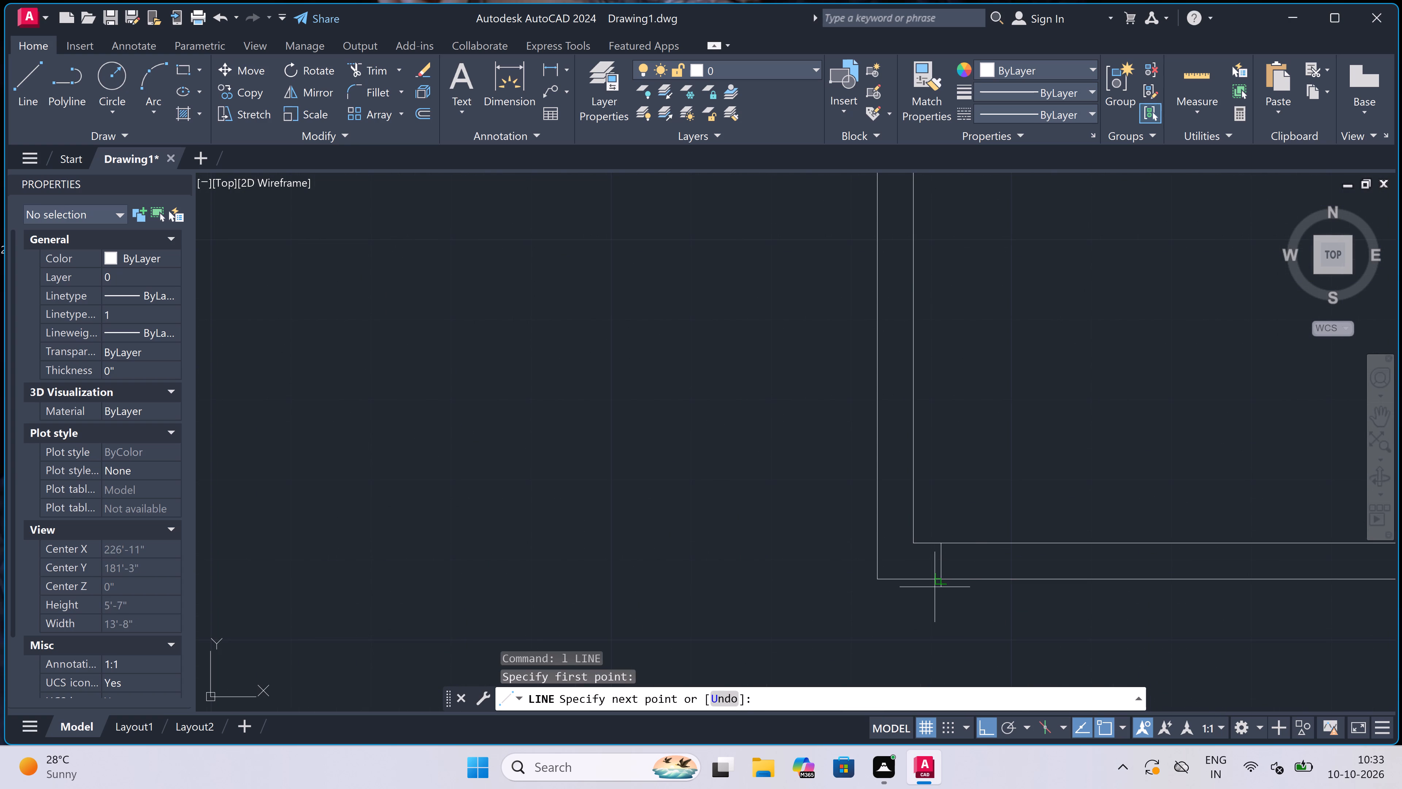
{"action": "double_click", "coordinate": [939, 580]}
{"action": "left_click", "coordinate": [936, 560]}
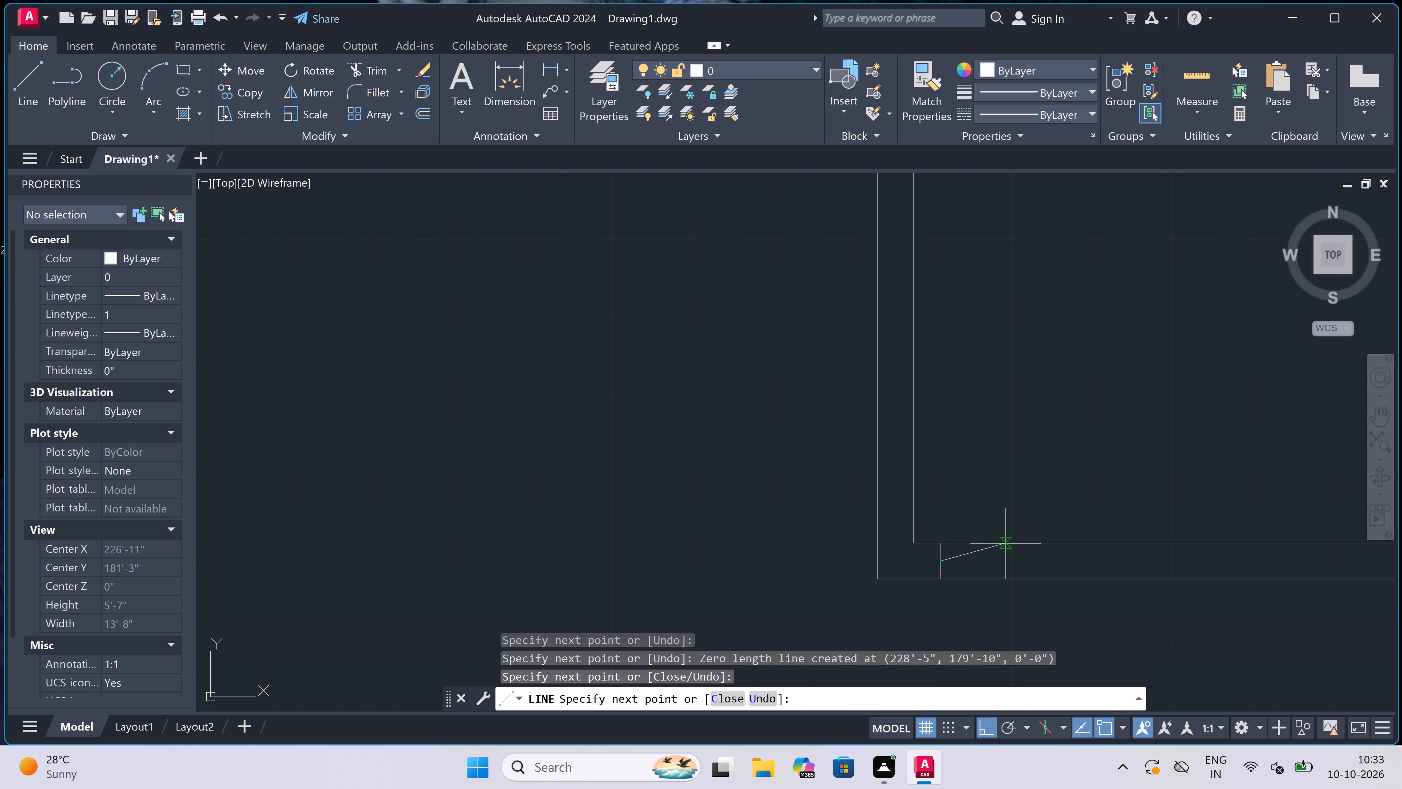
{"action": "type", "text": "2\""}
{"action": "key", "text": "space"}
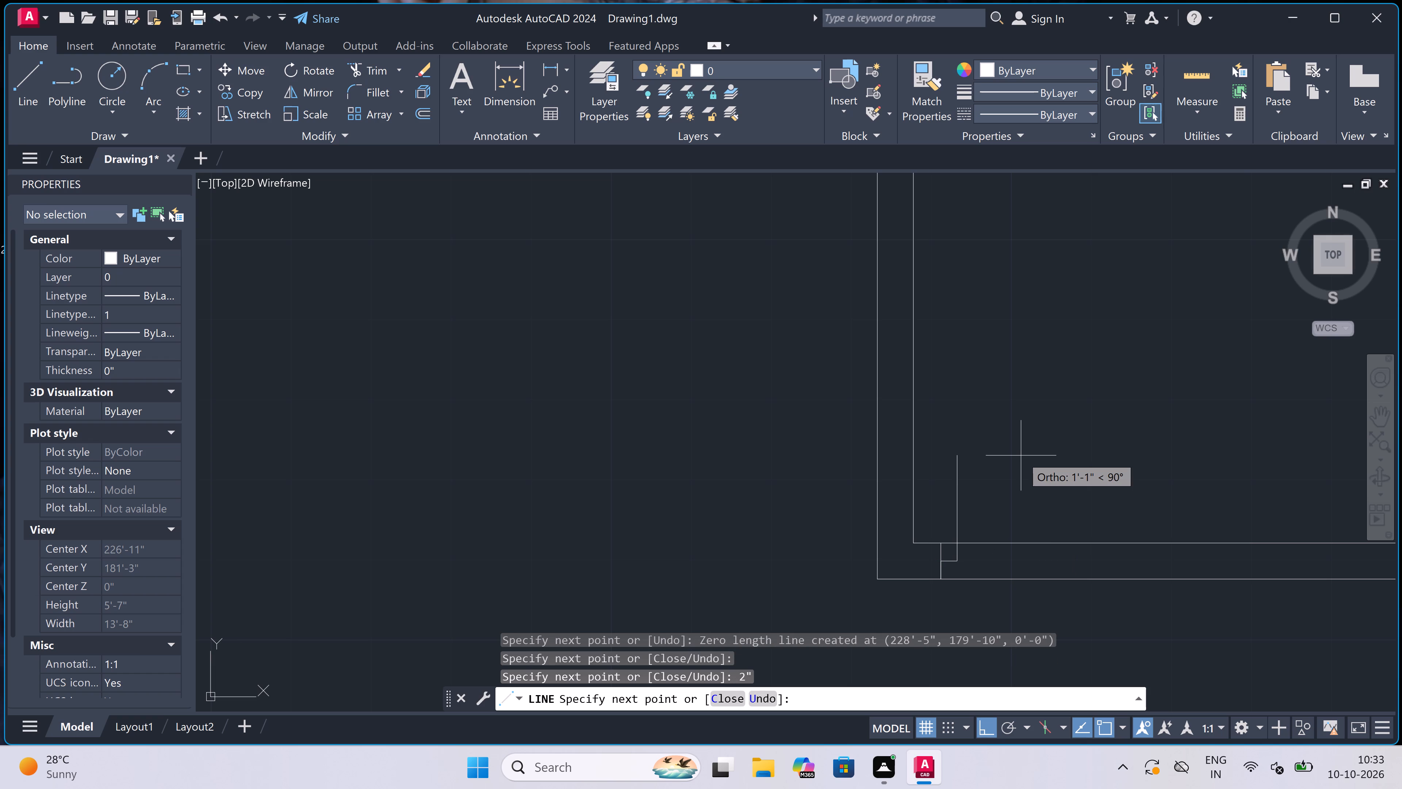
{"action": "type", "text": "3'"}
{"action": "key", "text": "space"}
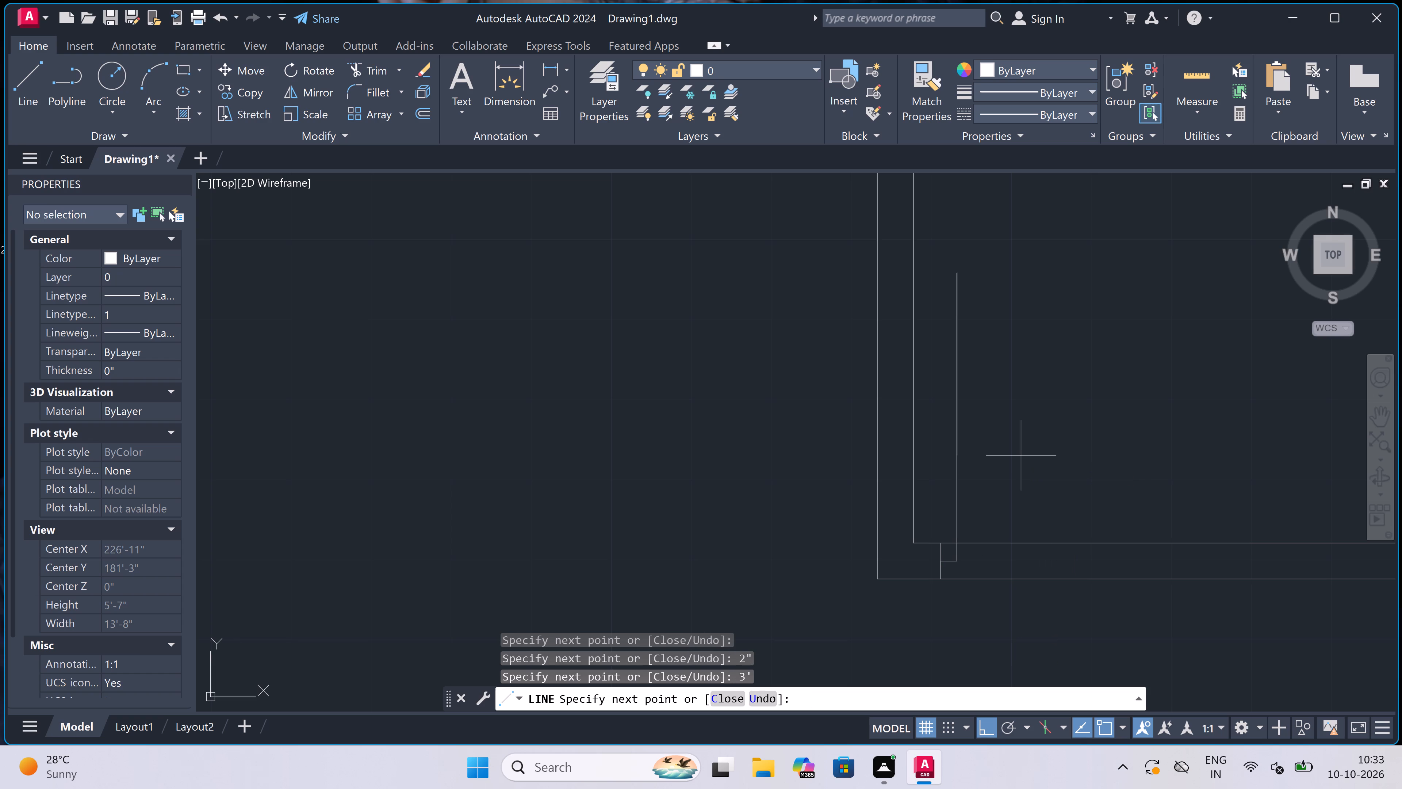
{"action": "key", "text": "Escape"}
Draw the opposite door jamb across the same wall, with a 2" stop from its midpoint toward the door leaf.
{"action": "key", "text": "space"}
{"action": "scroll", "coordinate": [782, 536], "scroll_direction": "down", "scroll_amount": 2}
{"action": "scroll", "coordinate": [973, 486], "scroll_direction": "up", "scroll_amount": 1}
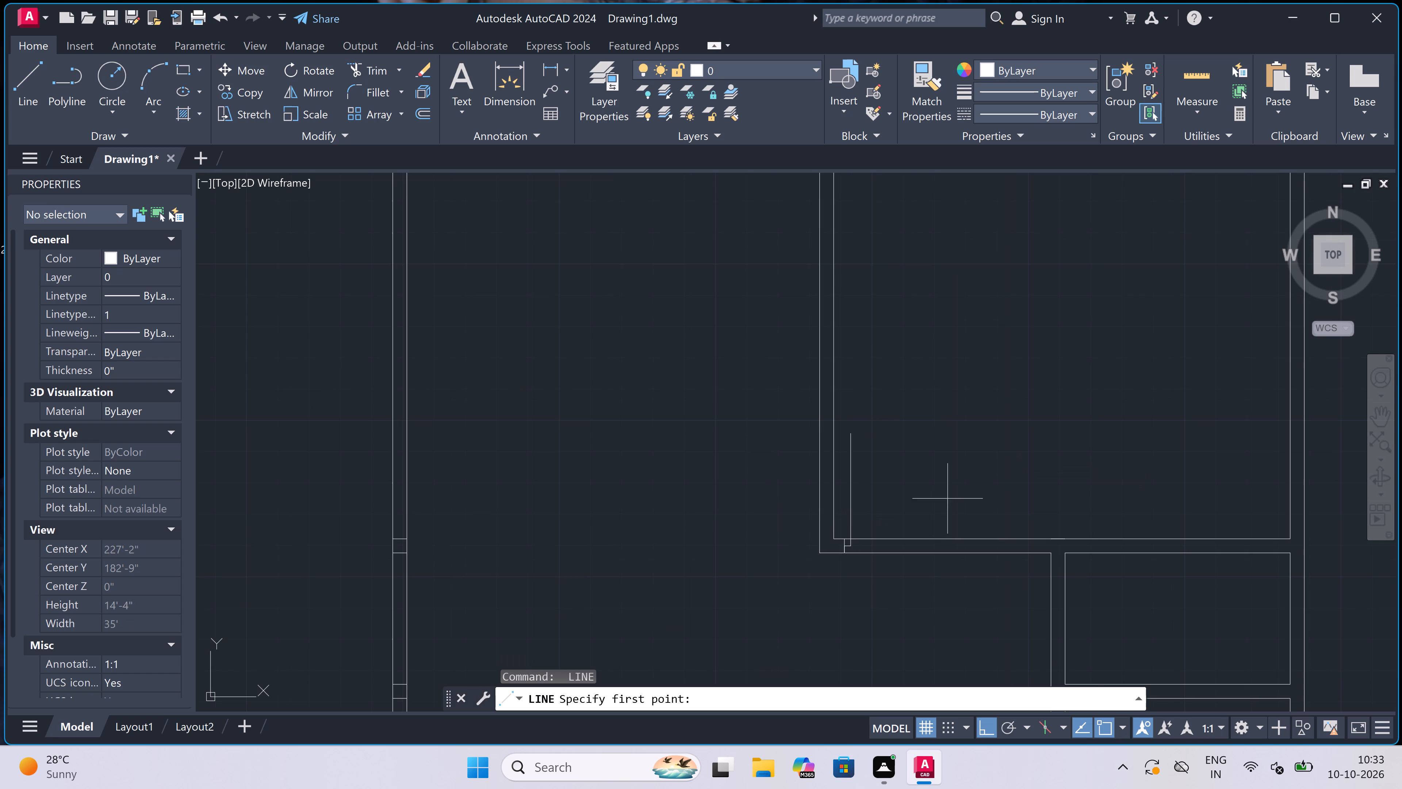
{"action": "left_click", "coordinate": [923, 568]}
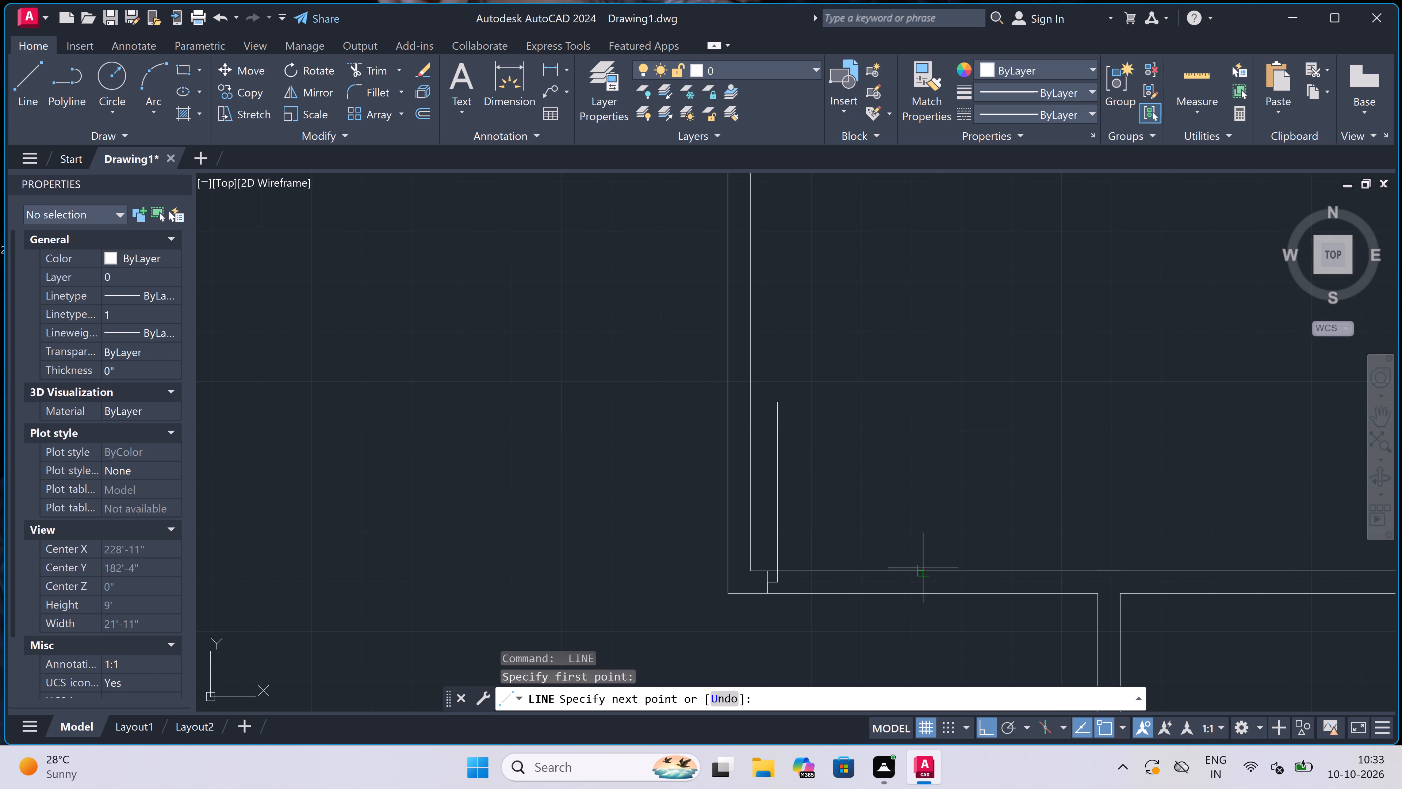
{"action": "left_click", "coordinate": [920, 585]}
{"action": "scroll", "coordinate": [920, 585], "scroll_direction": "up", "scroll_amount": 2}
{"action": "left_click", "coordinate": [920, 585]}
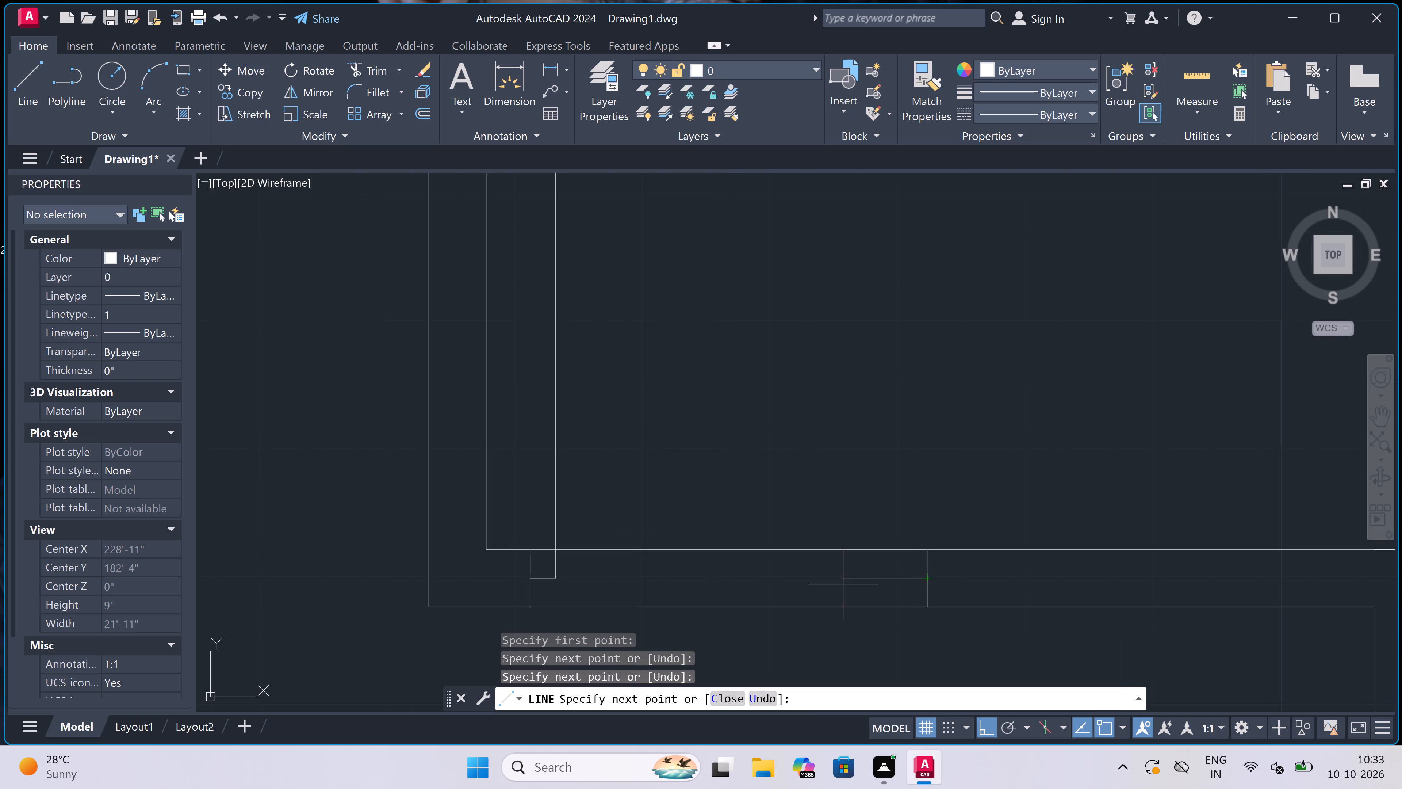
{"action": "type", "text": "2\""}
{"action": "key", "text": "space"}
{"action": "key", "text": "Escape"}
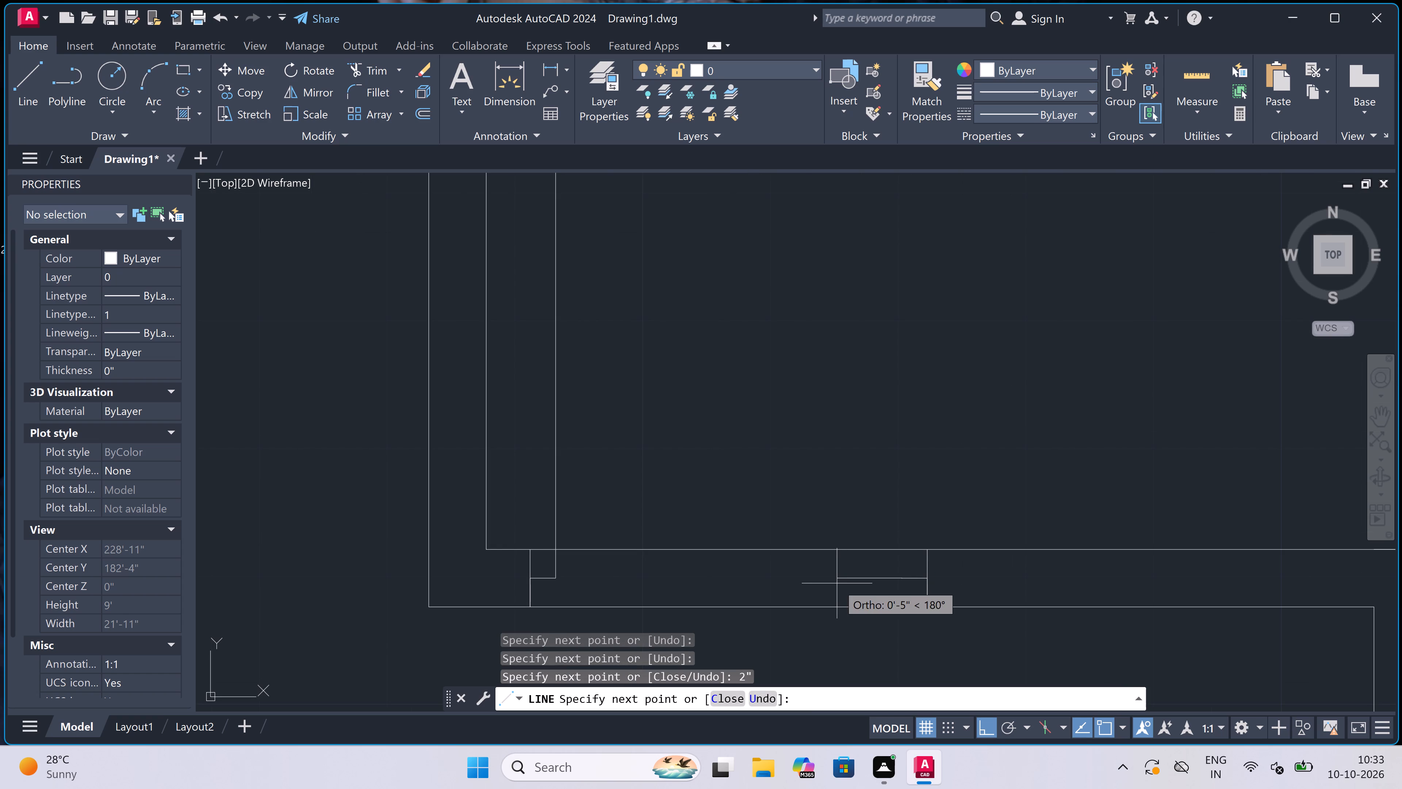
Draw the door swing as a start-end-direction arc from the leaf's top to the opposite stop, with a horizontal start tangent.
{"action": "left_click", "coordinate": [146, 100]}
{"action": "left_click", "coordinate": [223, 332]}
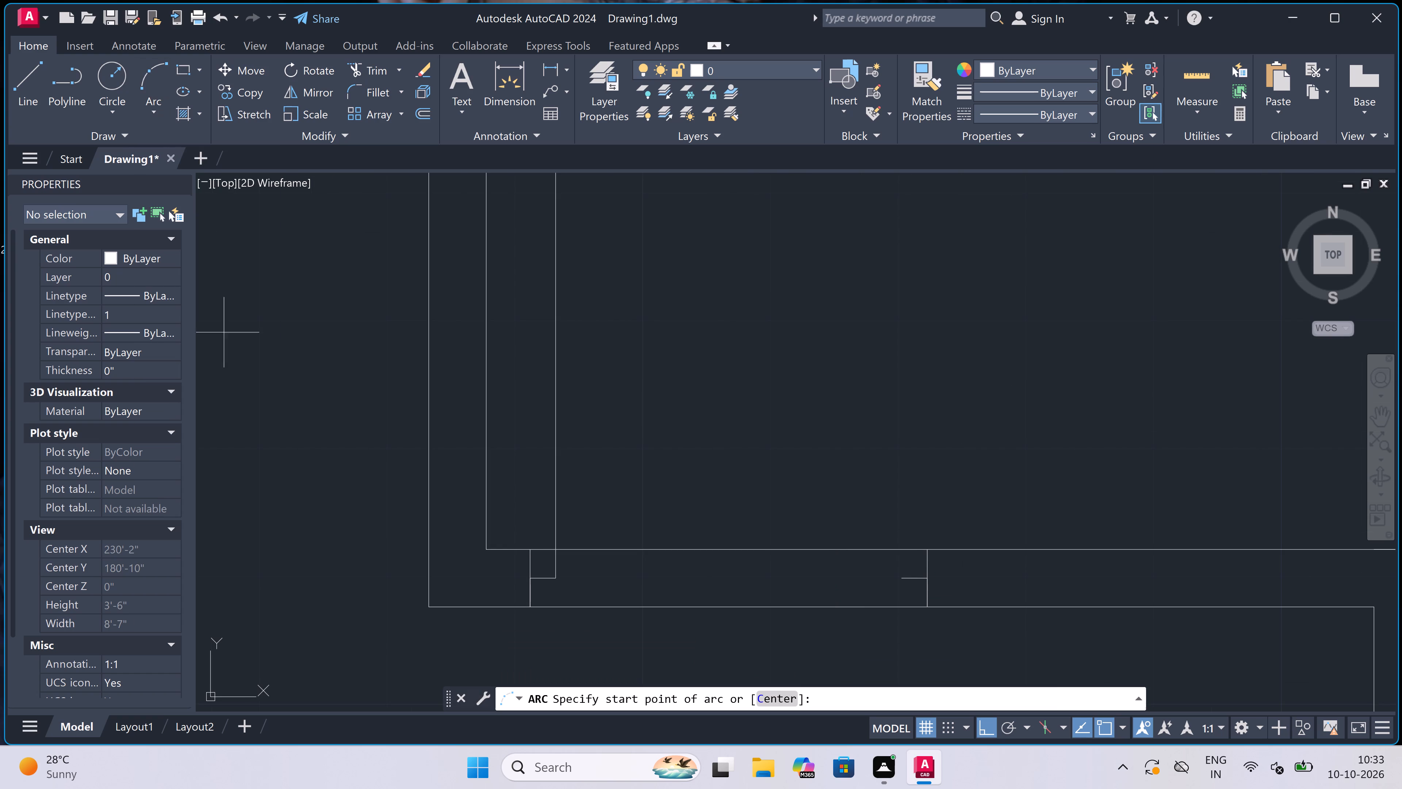
{"action": "scroll", "coordinate": [432, 431], "scroll_direction": "down", "scroll_amount": 2}
{"action": "scroll", "coordinate": [465, 330], "scroll_direction": "up", "scroll_amount": 1}
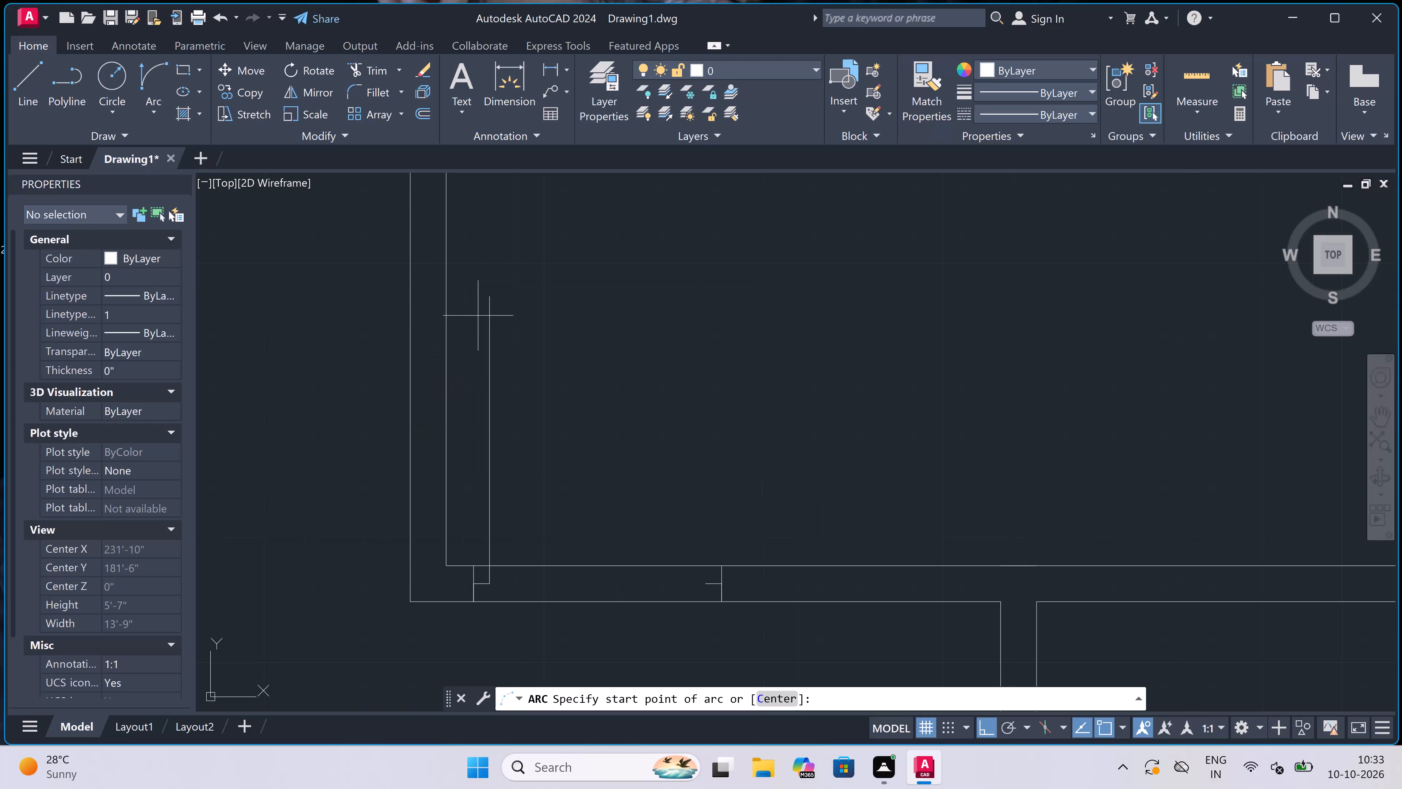
{"action": "left_click", "coordinate": [489, 296]}
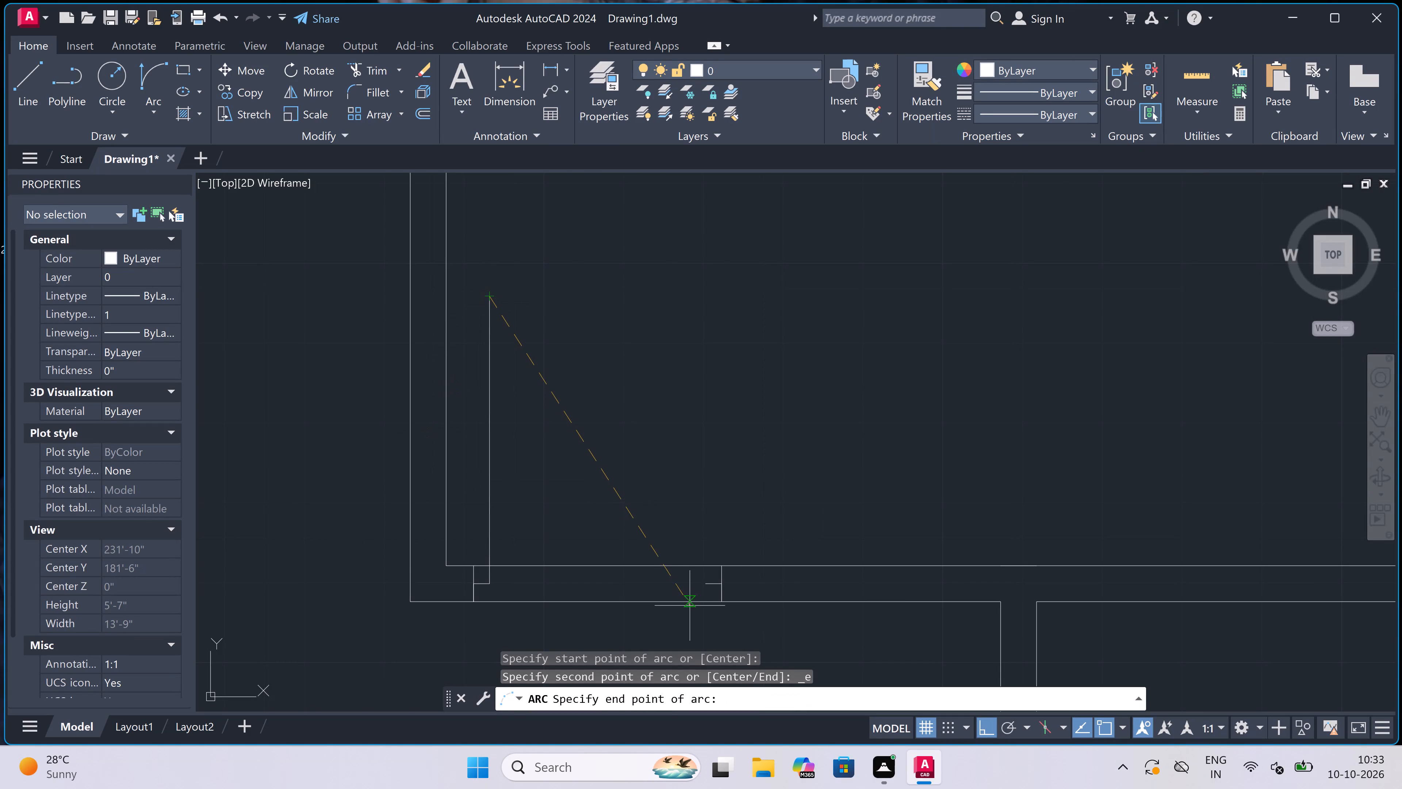
{"action": "left_click", "coordinate": [705, 583]}
{"action": "left_click", "coordinate": [817, 408]}
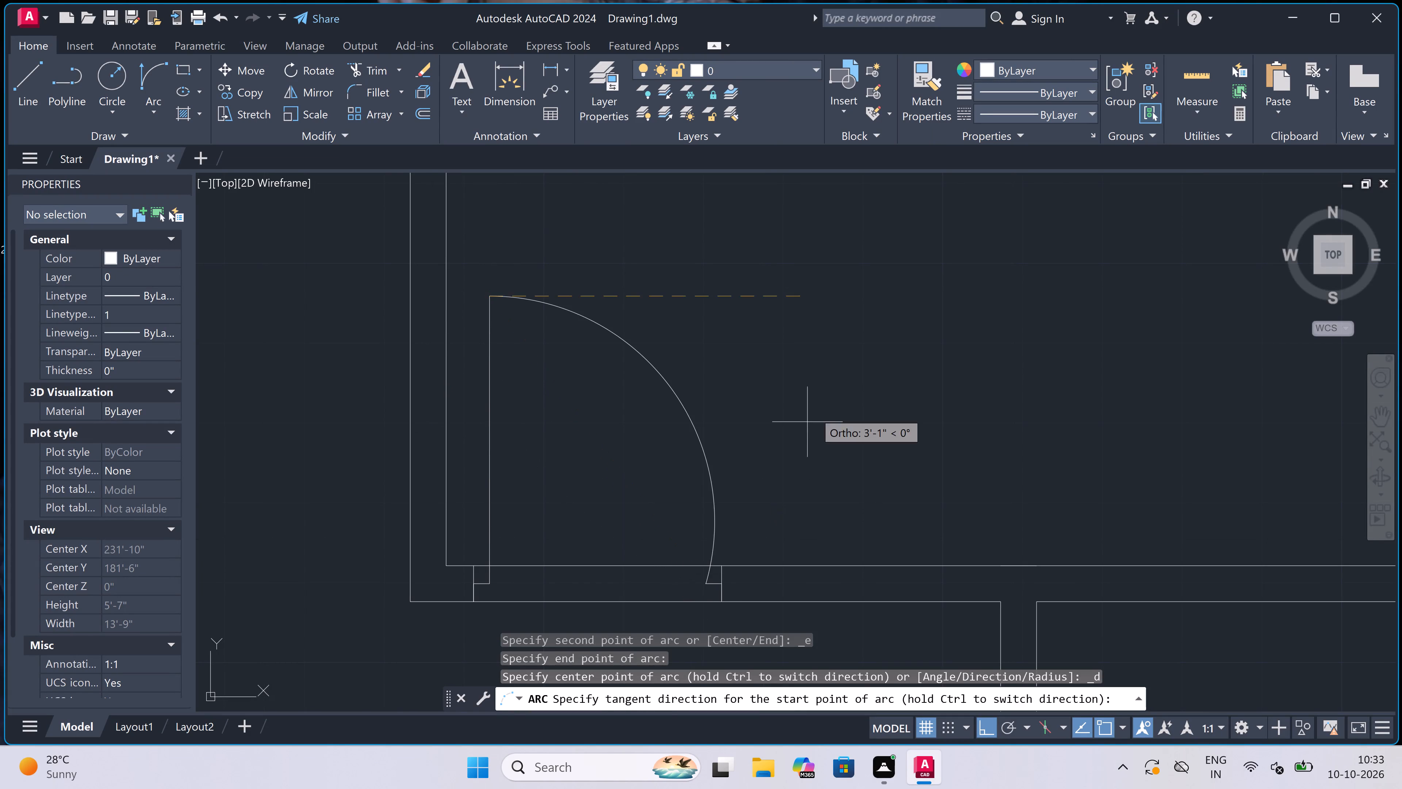
Trim both wall lines between the two jambs to open the upper-right room's doorway.
{"action": "scroll", "coordinate": [817, 408], "scroll_direction": "down", "scroll_amount": 2}
{"action": "key", "text": "t"}
{"action": "key", "text": "r"}
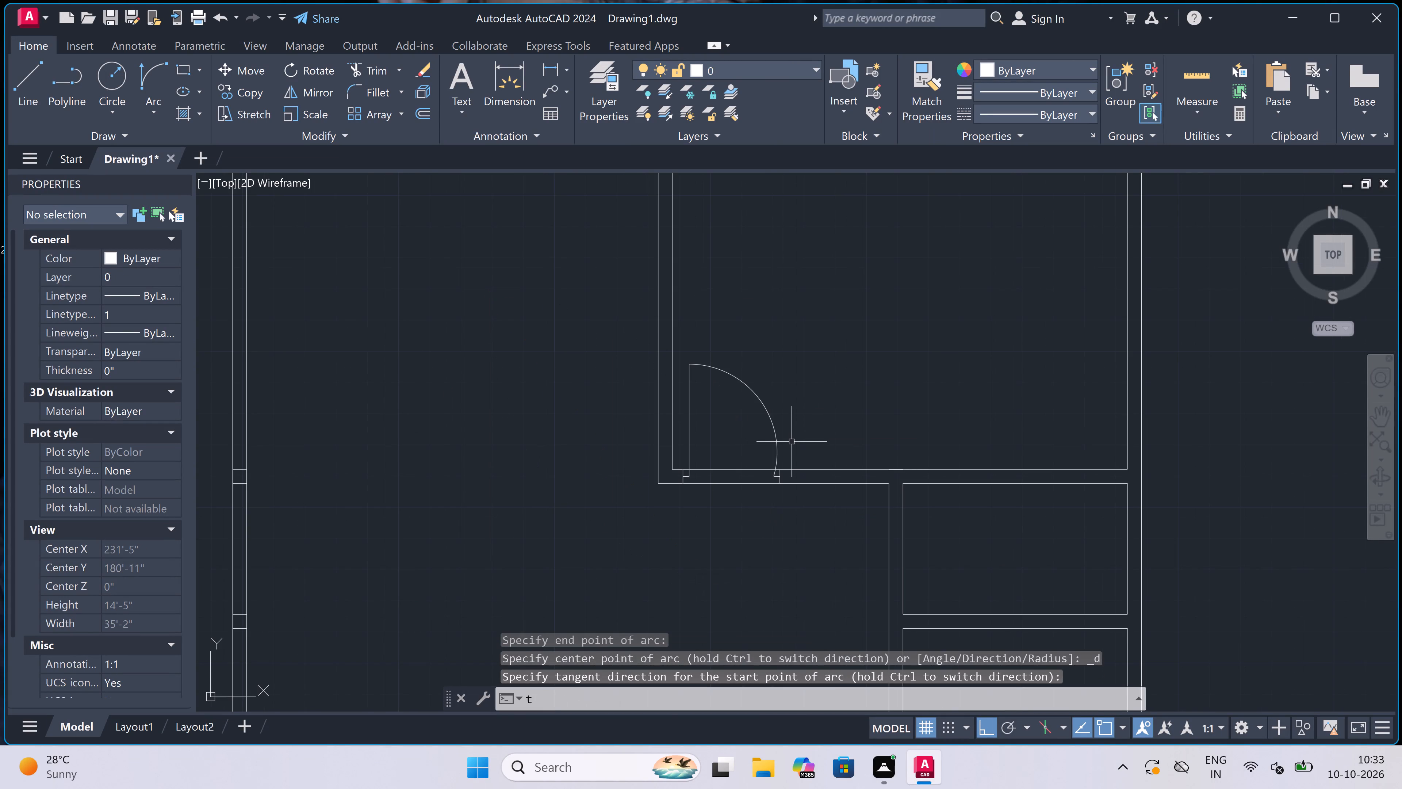
{"action": "key", "text": "space"}
{"action": "left_click", "coordinate": [742, 451]}
{"action": "left_click", "coordinate": [719, 533]}
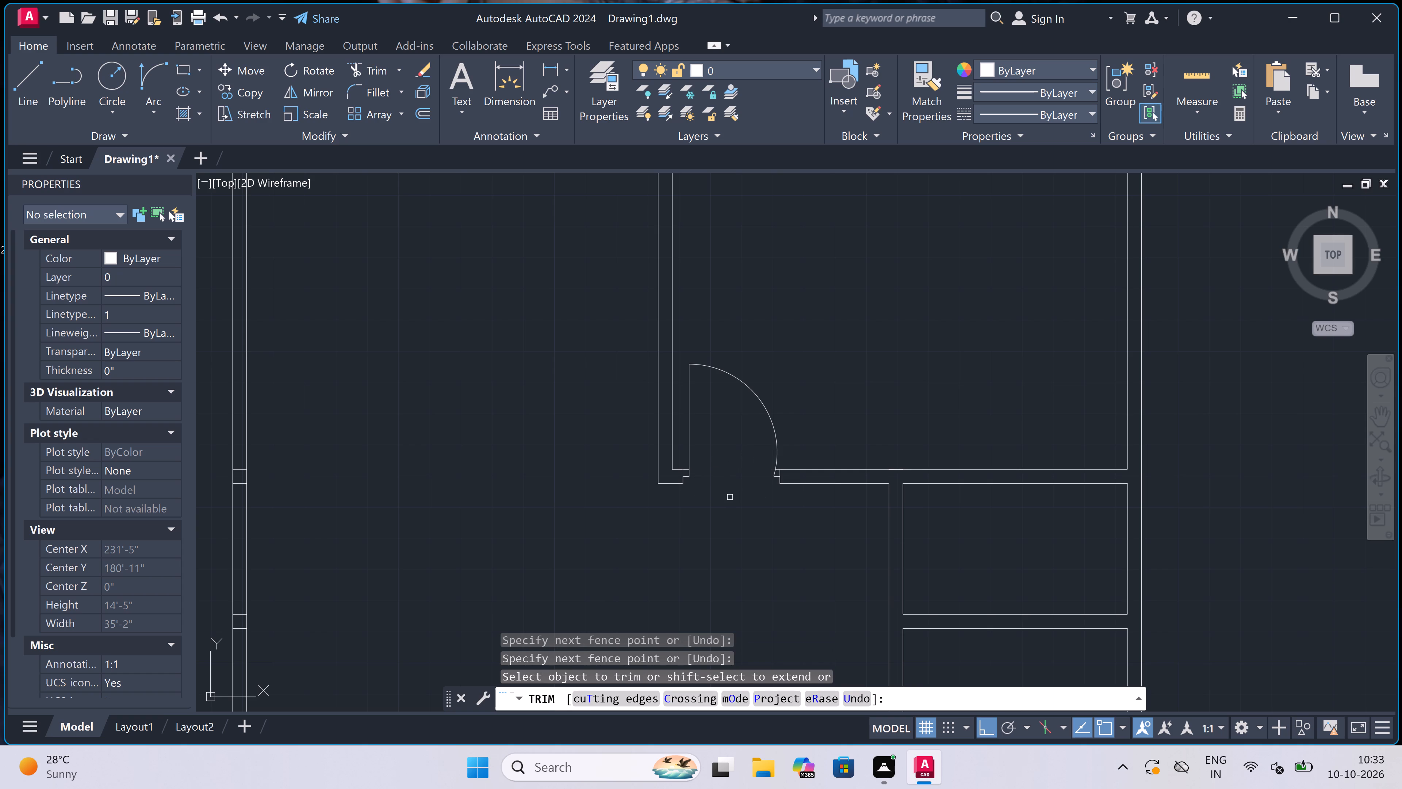
{"action": "key", "text": "Escape"}
Draw a door jamb across the small right-hand room's upper wall near its left corner, with a 2" stop and a 2' leaf downward.
{"action": "key", "text": "l"}
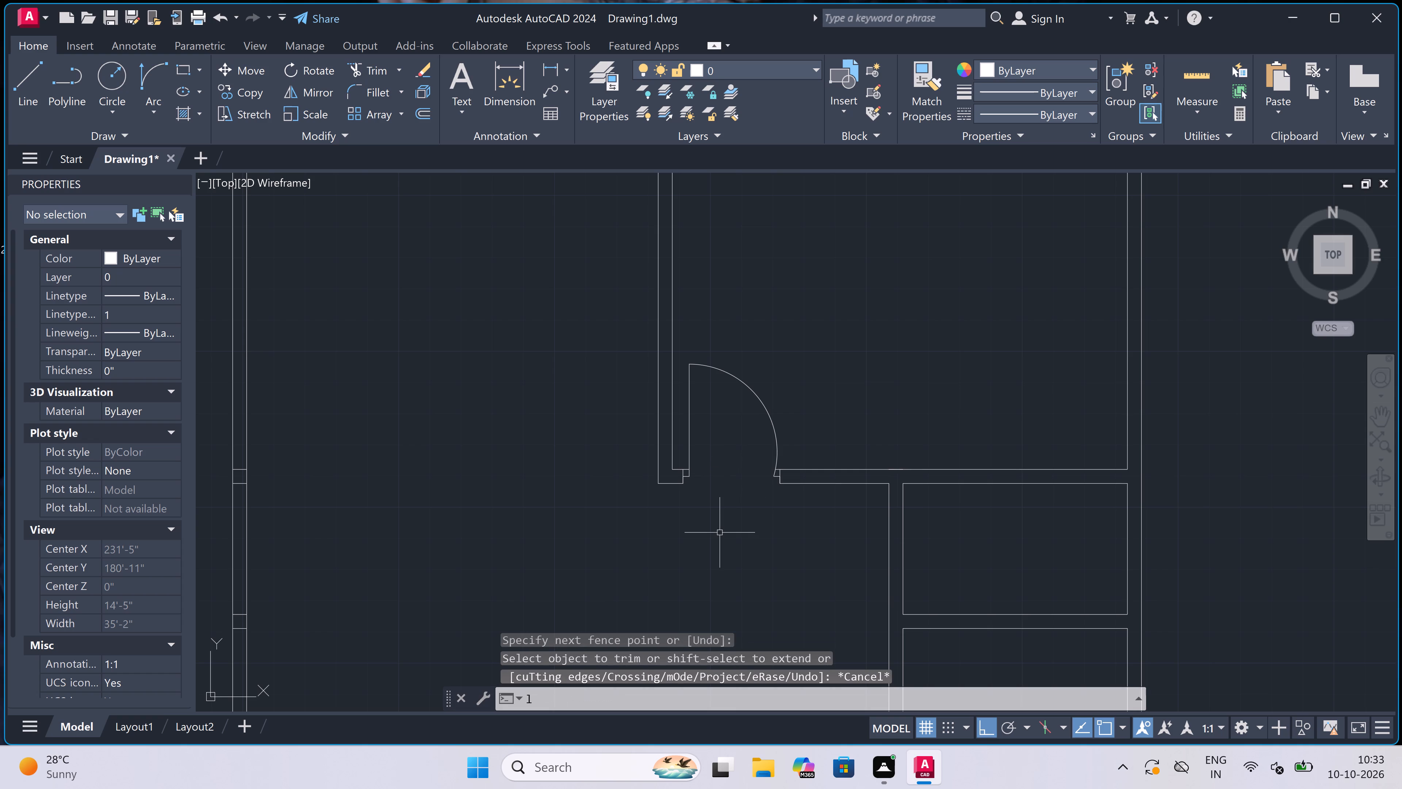
{"action": "key", "text": "space"}
{"action": "scroll", "coordinate": [901, 497], "scroll_direction": "up", "scroll_amount": 1}
{"action": "scroll", "coordinate": [934, 467], "scroll_direction": "up", "scroll_amount": 2}
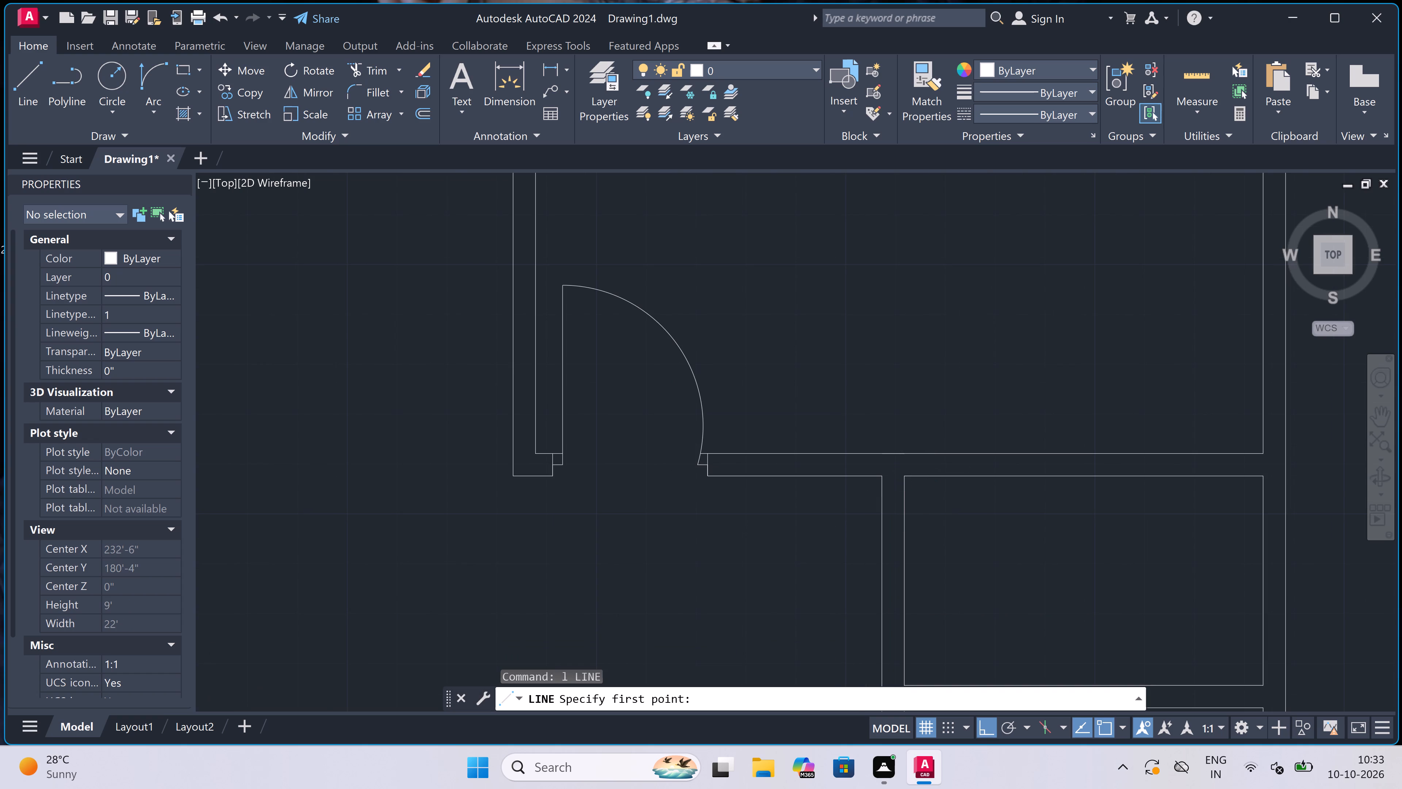
{"action": "left_click", "coordinate": [920, 486]}
{"action": "left_click", "coordinate": [928, 431]}
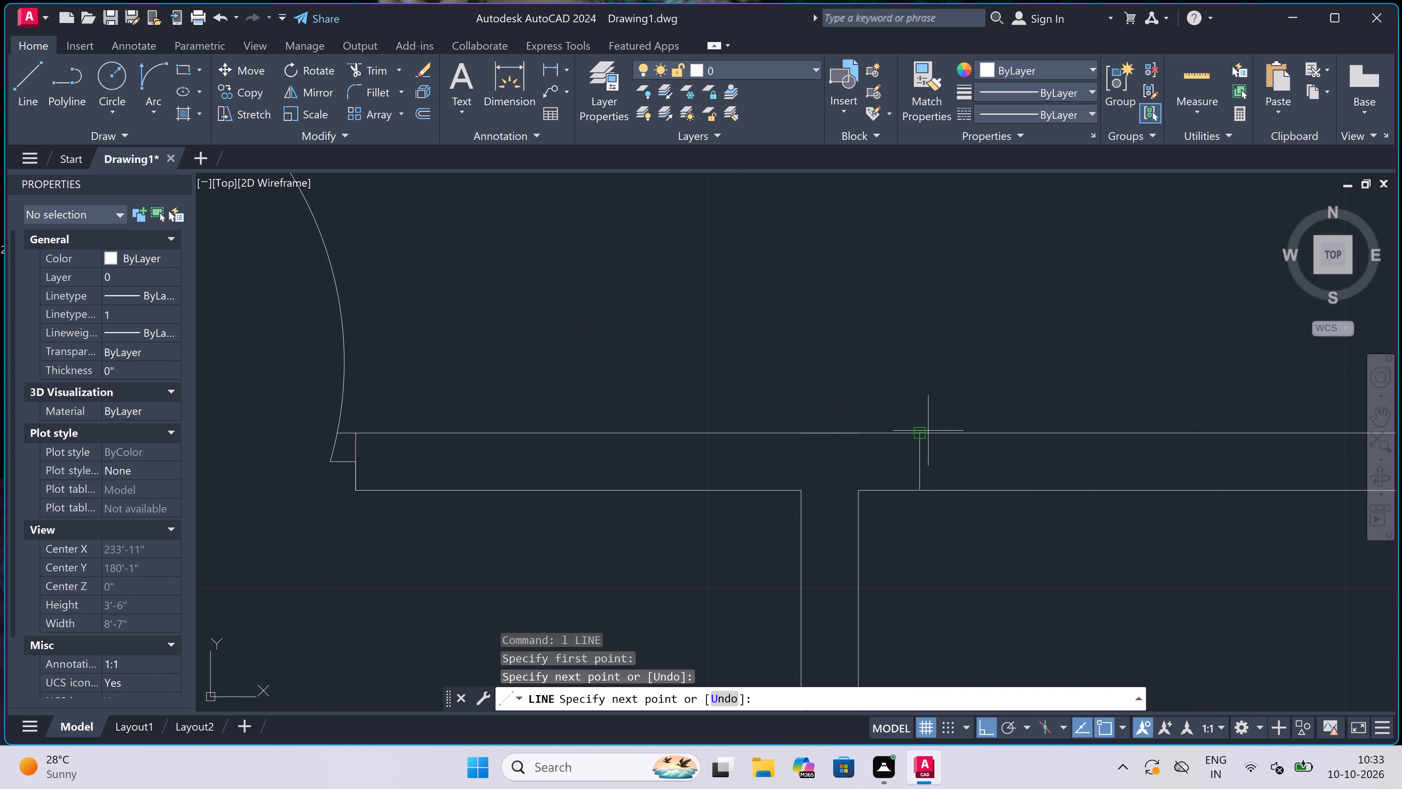
{"action": "left_click", "coordinate": [923, 461]}
{"action": "type", "text": "2\""}
{"action": "key", "text": "space"}
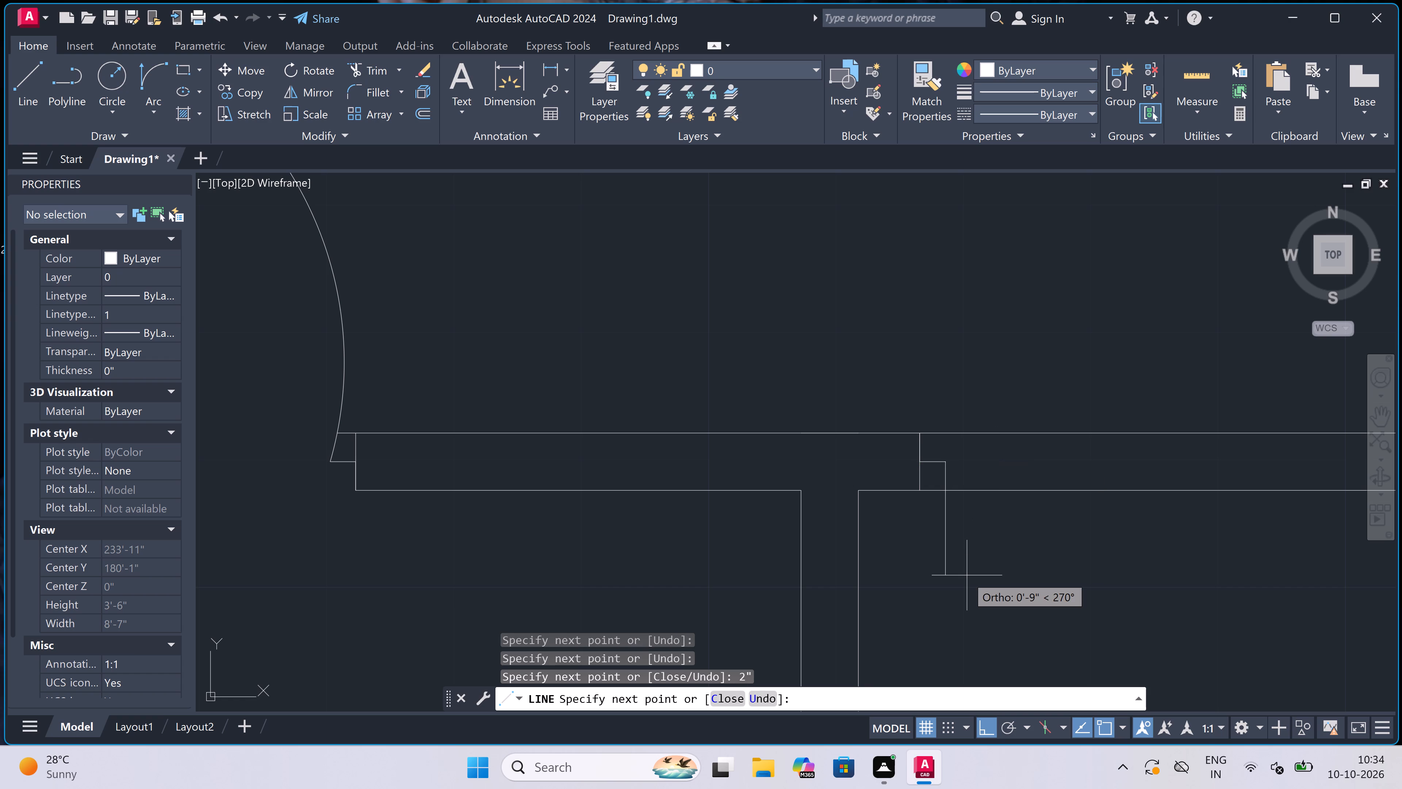
{"action": "type", "text": "2'"}
{"action": "key", "text": "space"}
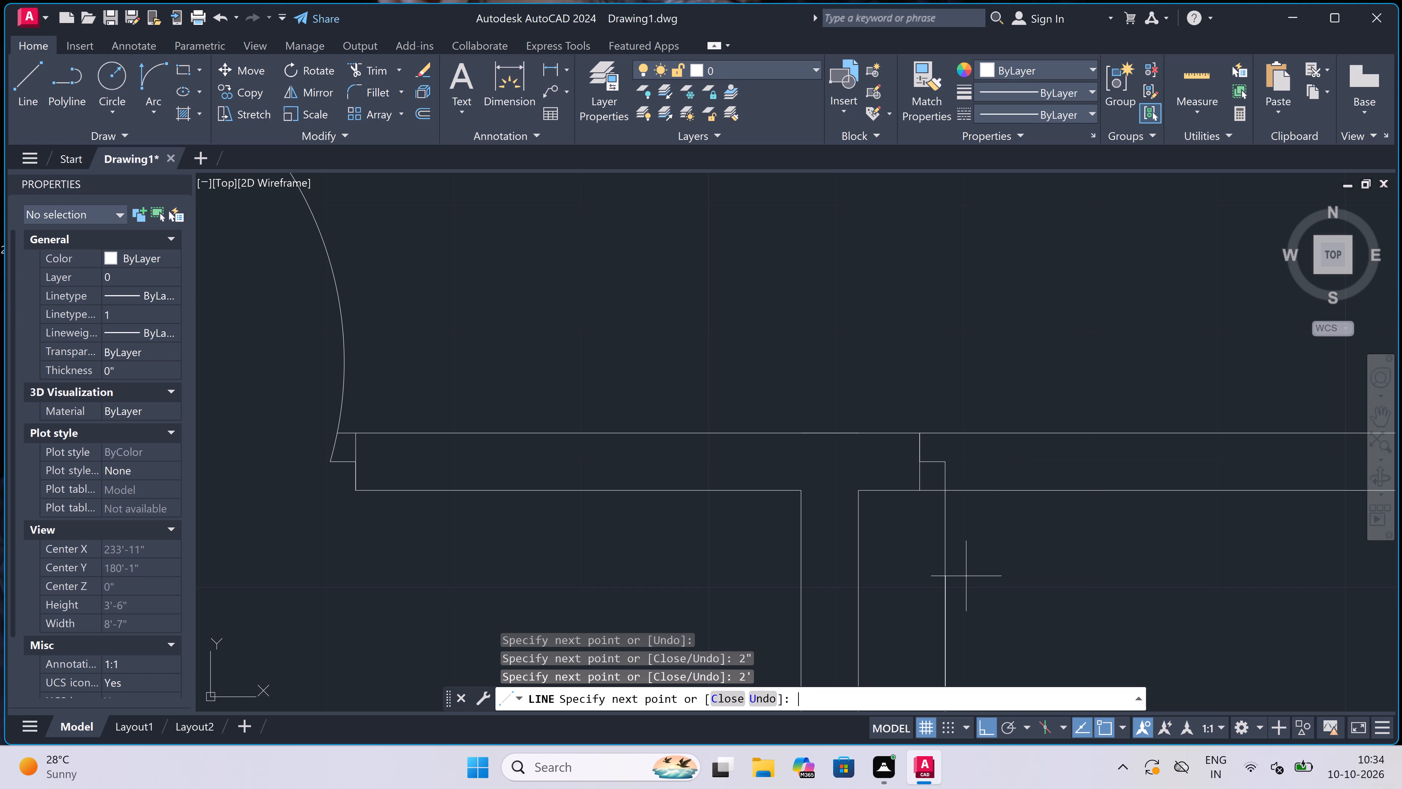
{"action": "key", "text": "Escape"}
Draw the opposite door jamb across the small right-hand room's upper wall, with a 2" stop from its midpoint toward the door leaf.
{"action": "scroll", "coordinate": [786, 445], "scroll_direction": "down", "scroll_amount": 1}
{"action": "key", "text": "space"}
{"action": "scroll", "coordinate": [786, 445], "scroll_direction": "down", "scroll_amount": 3}
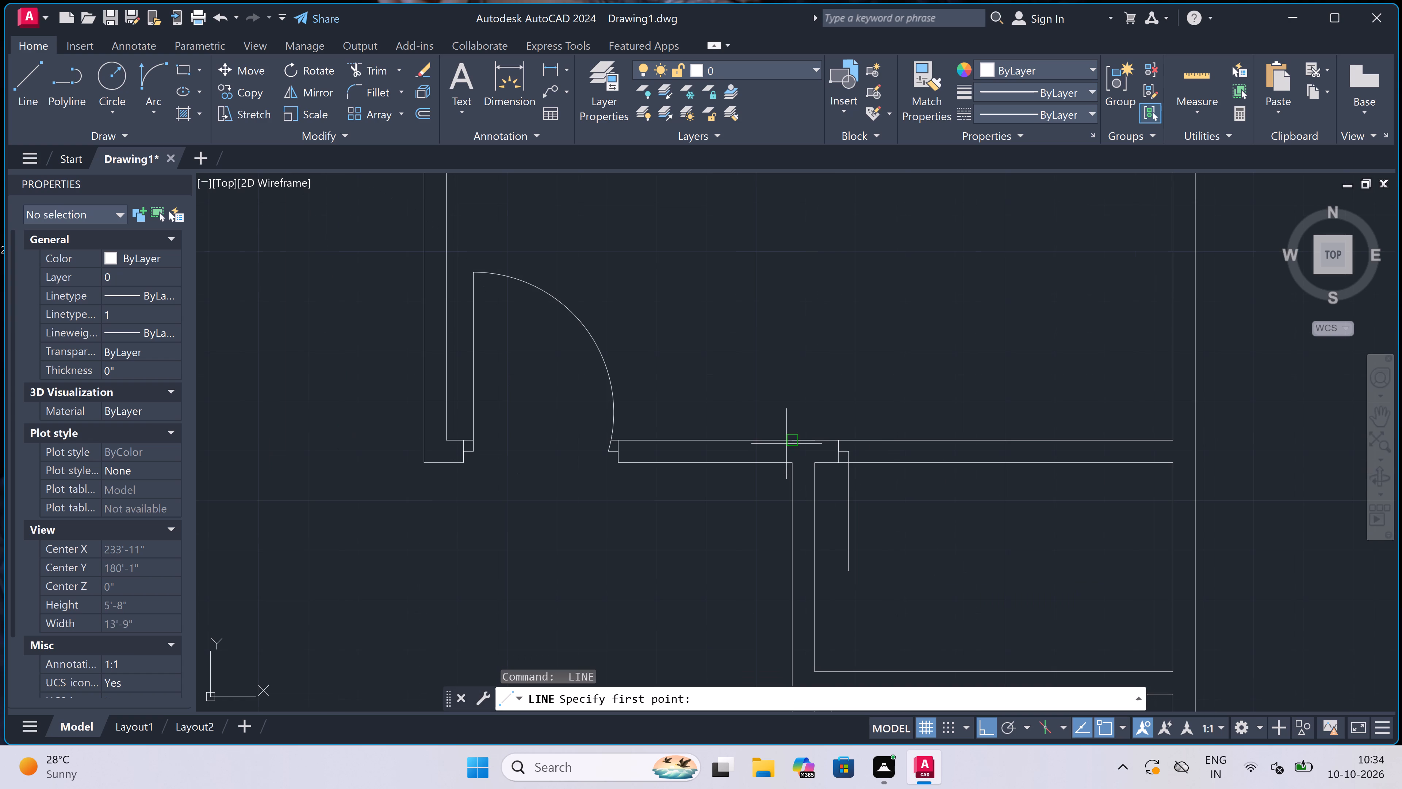
{"action": "left_click", "coordinate": [957, 459]}
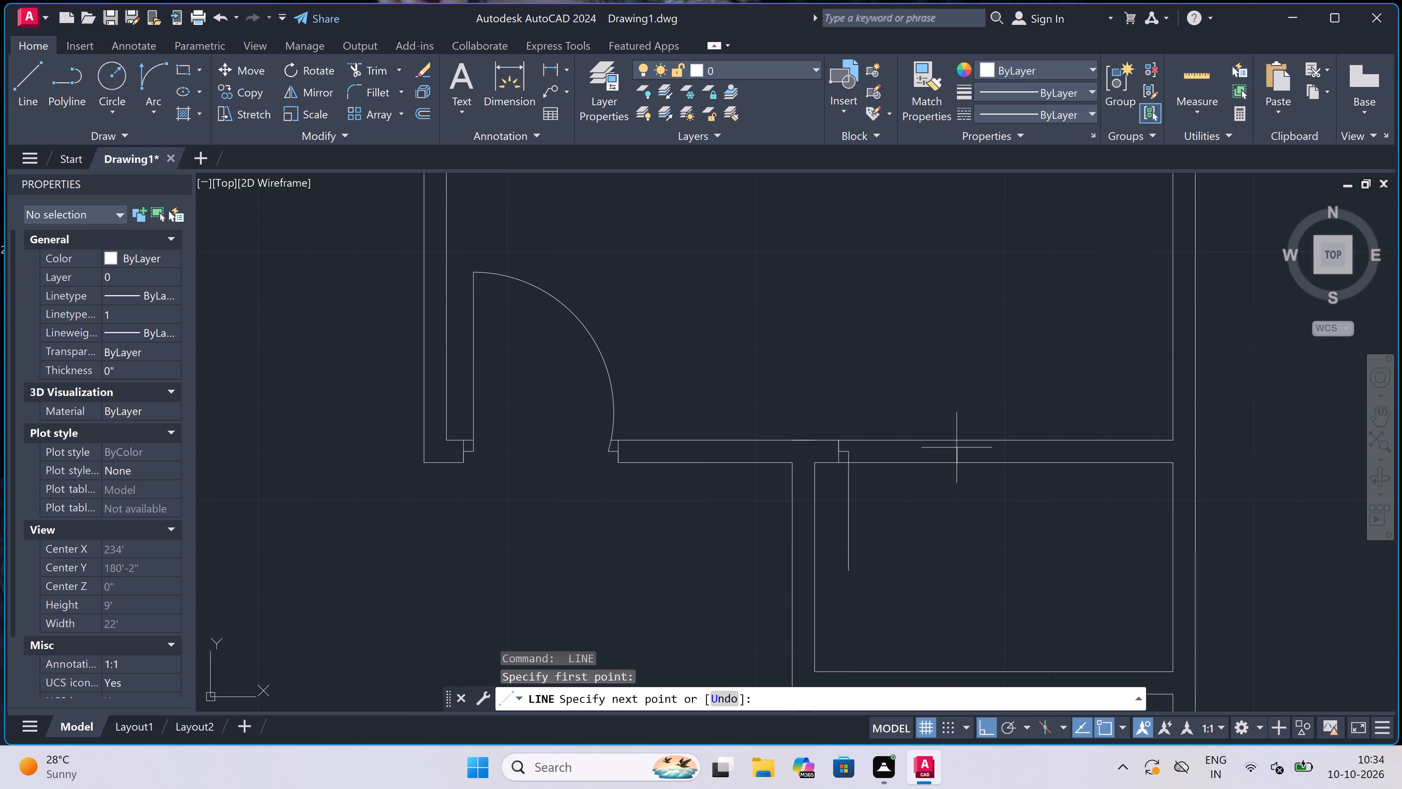
{"action": "left_click", "coordinate": [957, 436]}
{"action": "scroll", "coordinate": [957, 436], "scroll_direction": "up", "scroll_amount": 3}
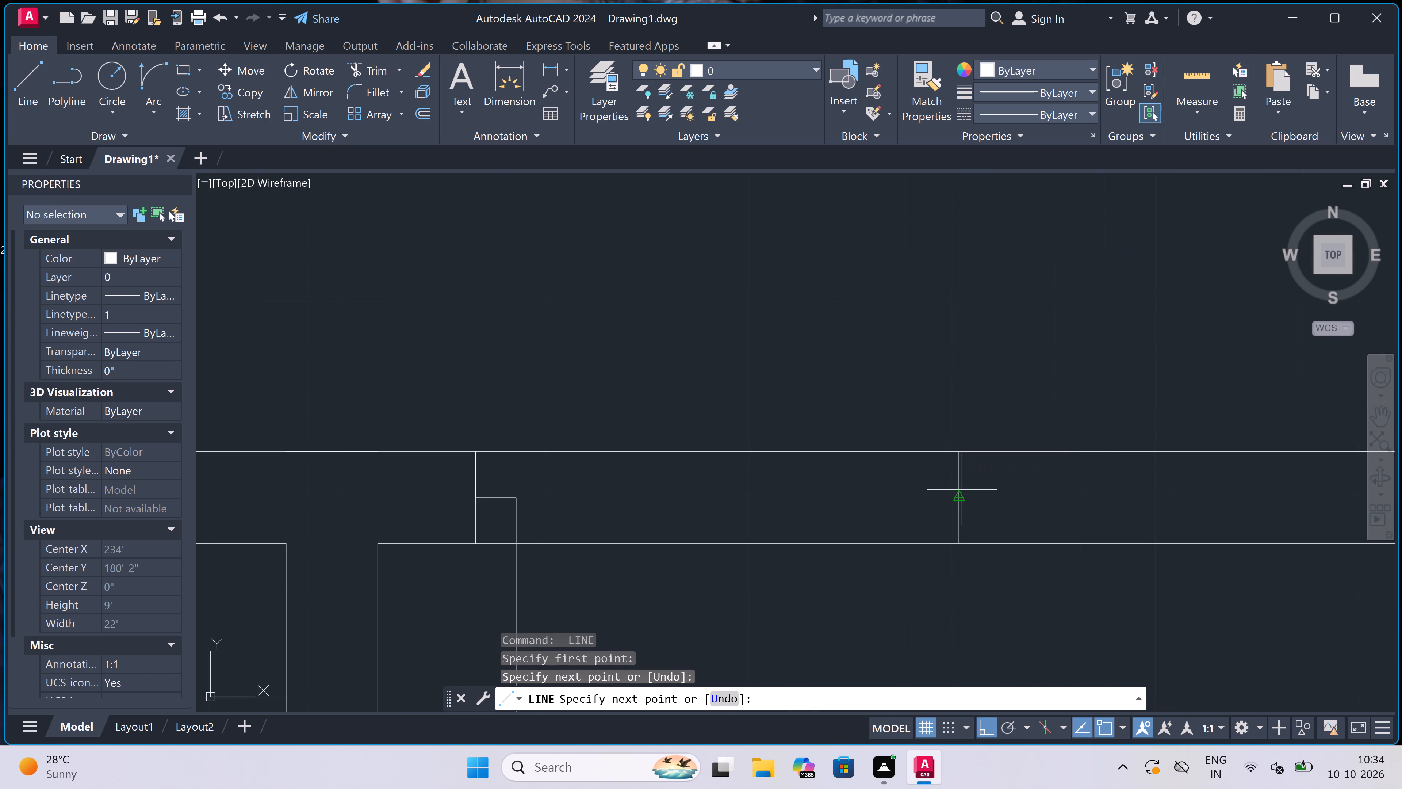
{"action": "left_click", "coordinate": [962, 490]}
{"action": "type", "text": "2\""}
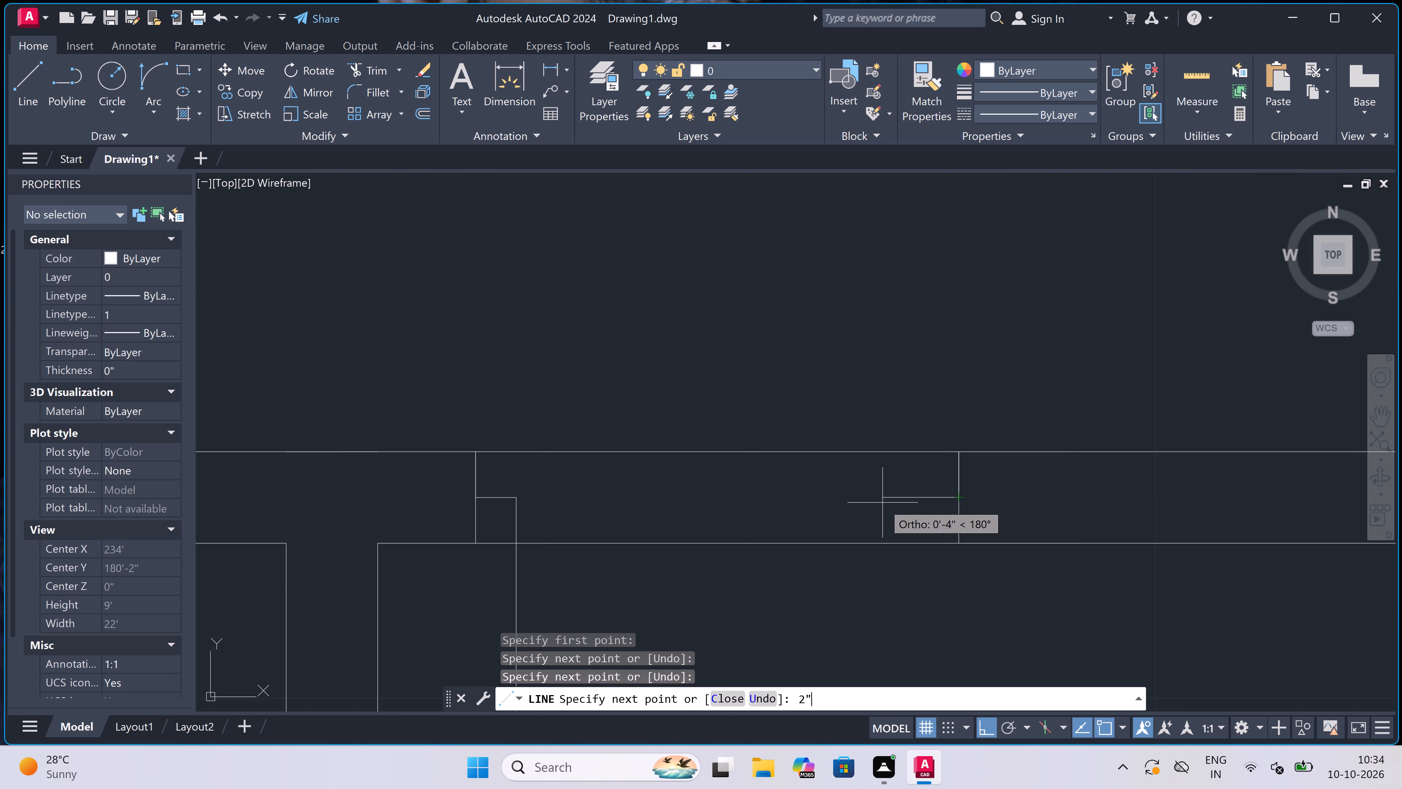
{"action": "key", "text": "space"}
{"action": "key", "text": "Escape"}
{"action": "scroll", "coordinate": [767, 452], "scroll_direction": "down", "scroll_amount": 3}
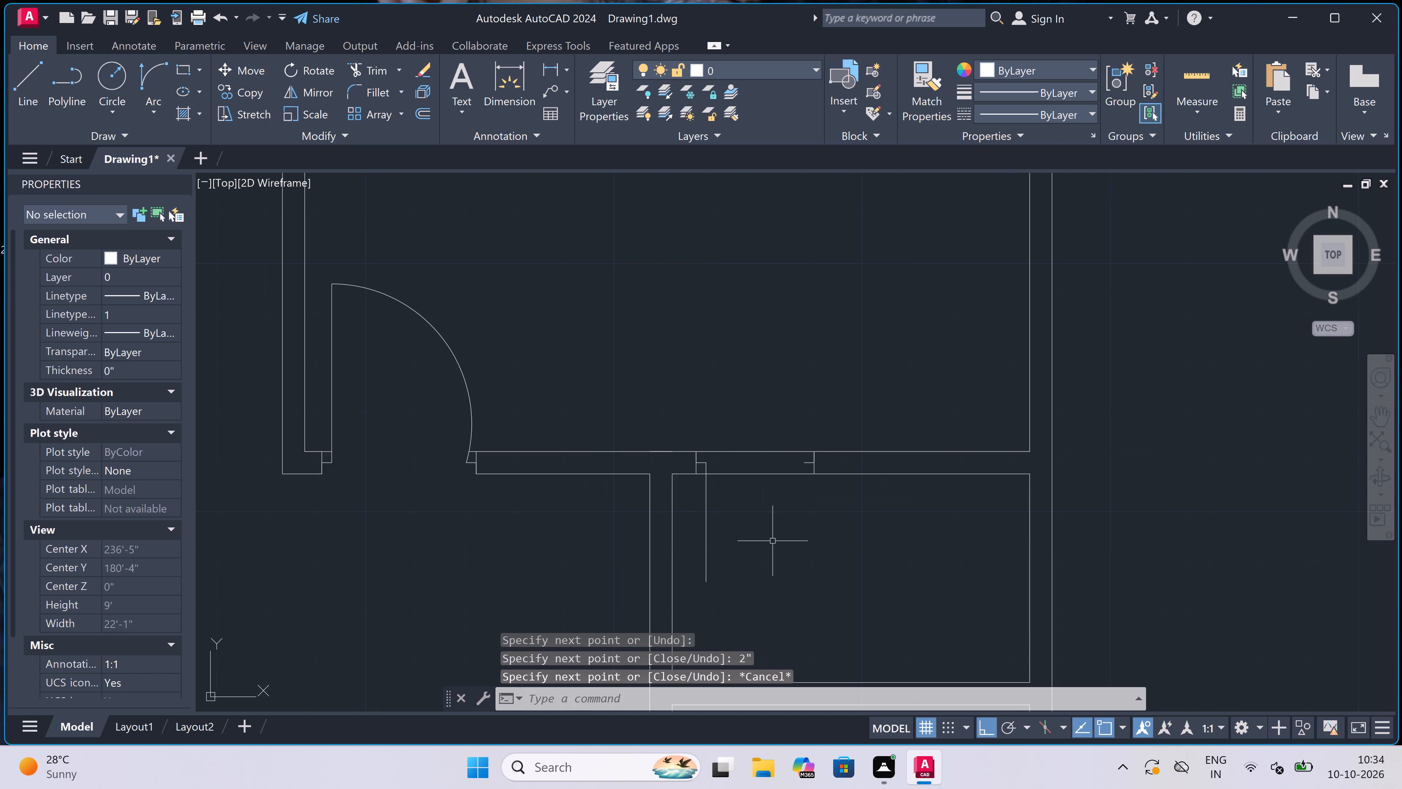
Draw the door swing as a start-end-direction arc from the leaf's lower end to the opposite stop, with a horizontal start tangent.
{"action": "scroll", "coordinate": [774, 562], "scroll_direction": "up", "scroll_amount": 1}
{"action": "left_click", "coordinate": [147, 79]}
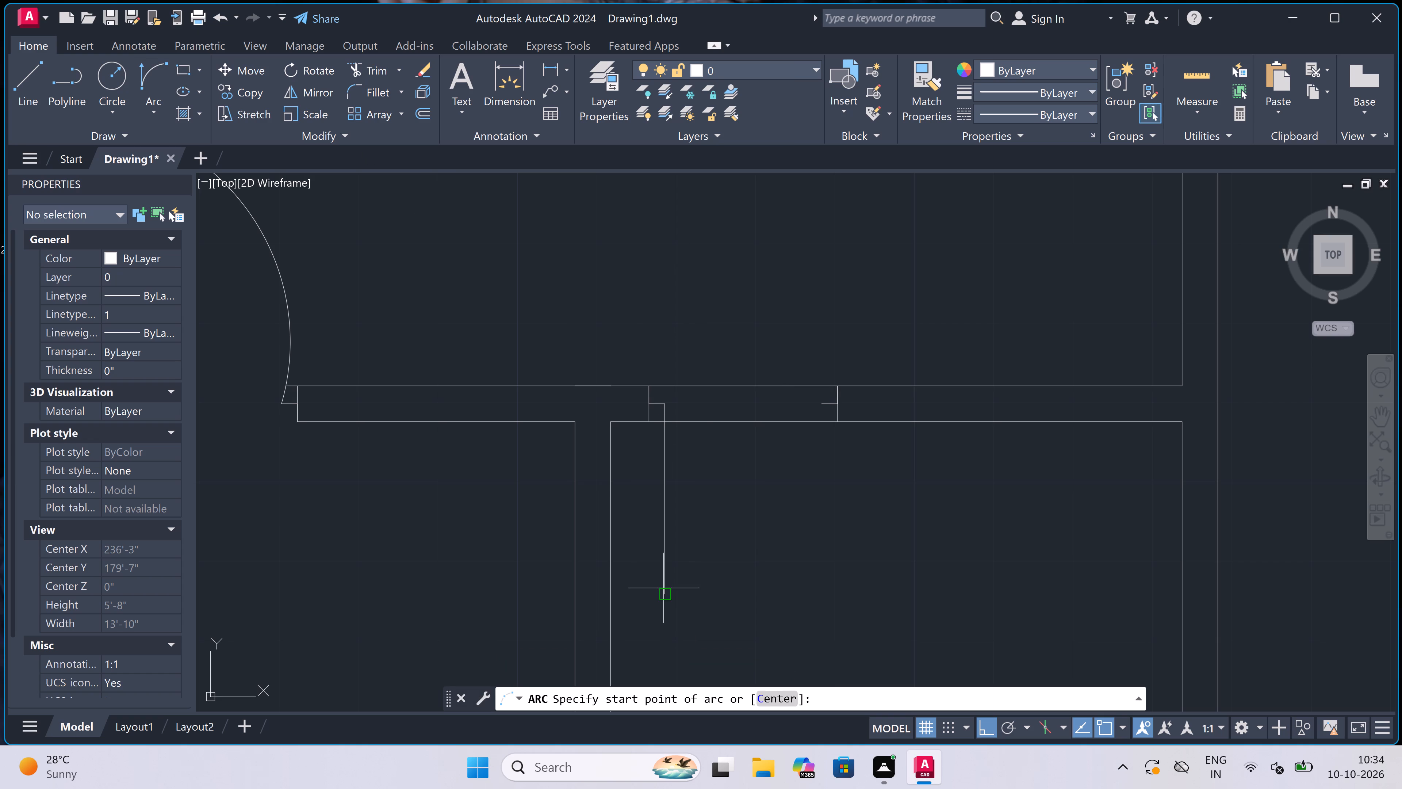
{"action": "left_click", "coordinate": [662, 590]}
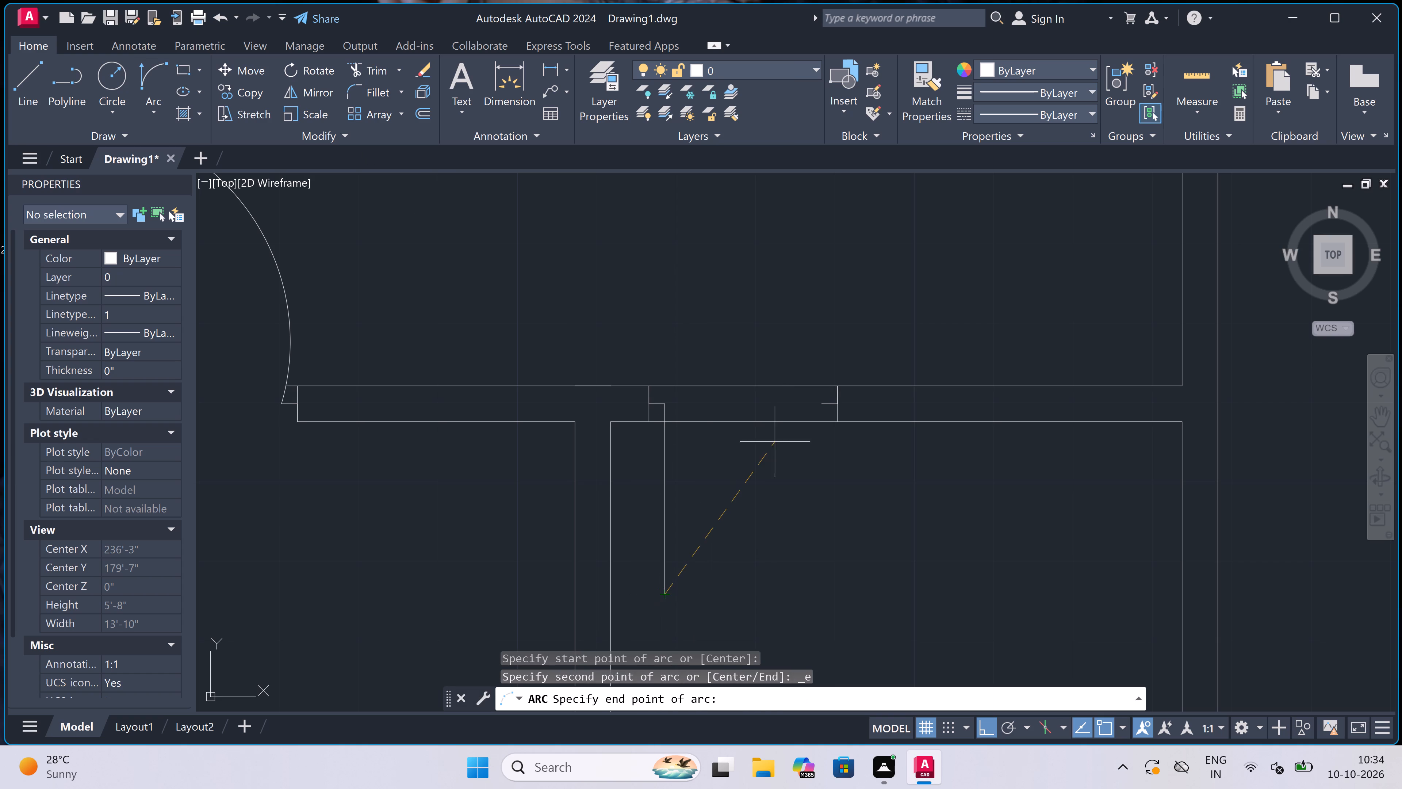
{"action": "double_click", "coordinate": [818, 403]}
{"action": "left_click", "coordinate": [912, 538]}
Trim both wall lines between the two jambs to open the small upper room's doorway.
{"action": "key", "text": "t"}
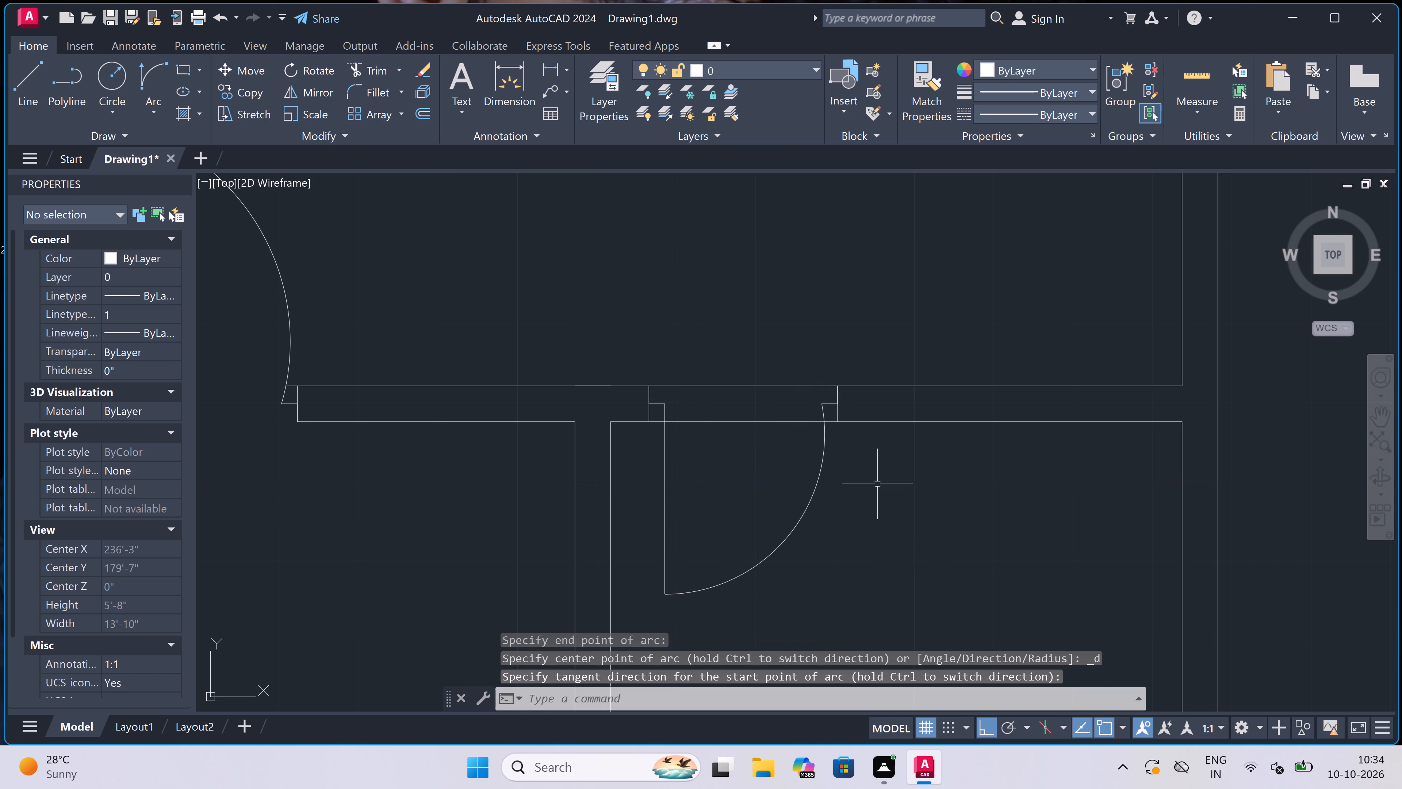
{"action": "key", "text": "r"}
{"action": "key", "text": "space"}
{"action": "left_click", "coordinate": [767, 357]}
{"action": "left_click", "coordinate": [776, 481]}
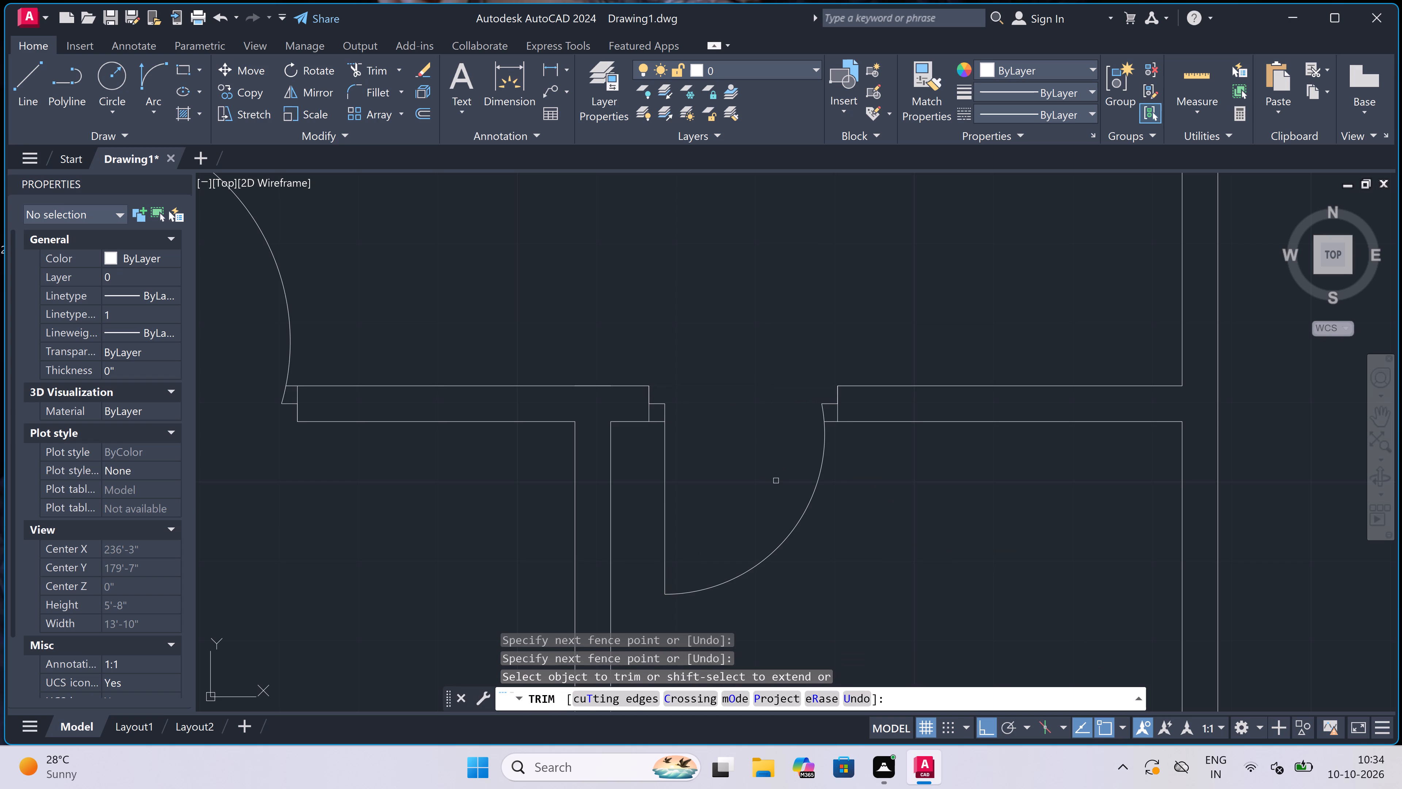
{"action": "key", "text": "Escape"}
Draw a door jamb across the lower small right-hand room's left wall near its upper corner, with a 2" stop downward and a 2' leaf into the room.
{"action": "scroll", "coordinate": [779, 384], "scroll_direction": "down", "scroll_amount": 4}
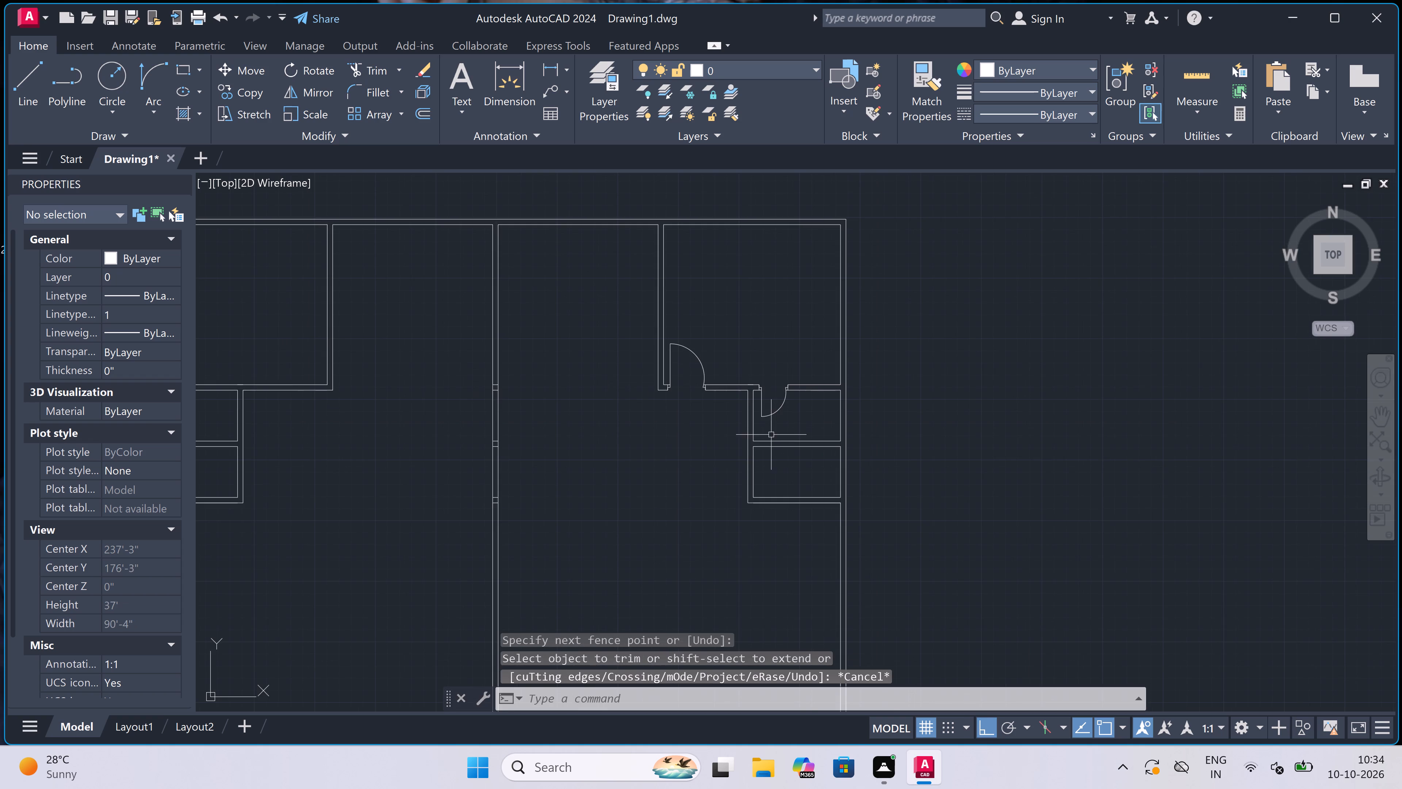
{"action": "scroll", "coordinate": [751, 515], "scroll_direction": "up", "scroll_amount": 3}
{"action": "scroll", "coordinate": [673, 381], "scroll_direction": "up", "scroll_amount": 2}
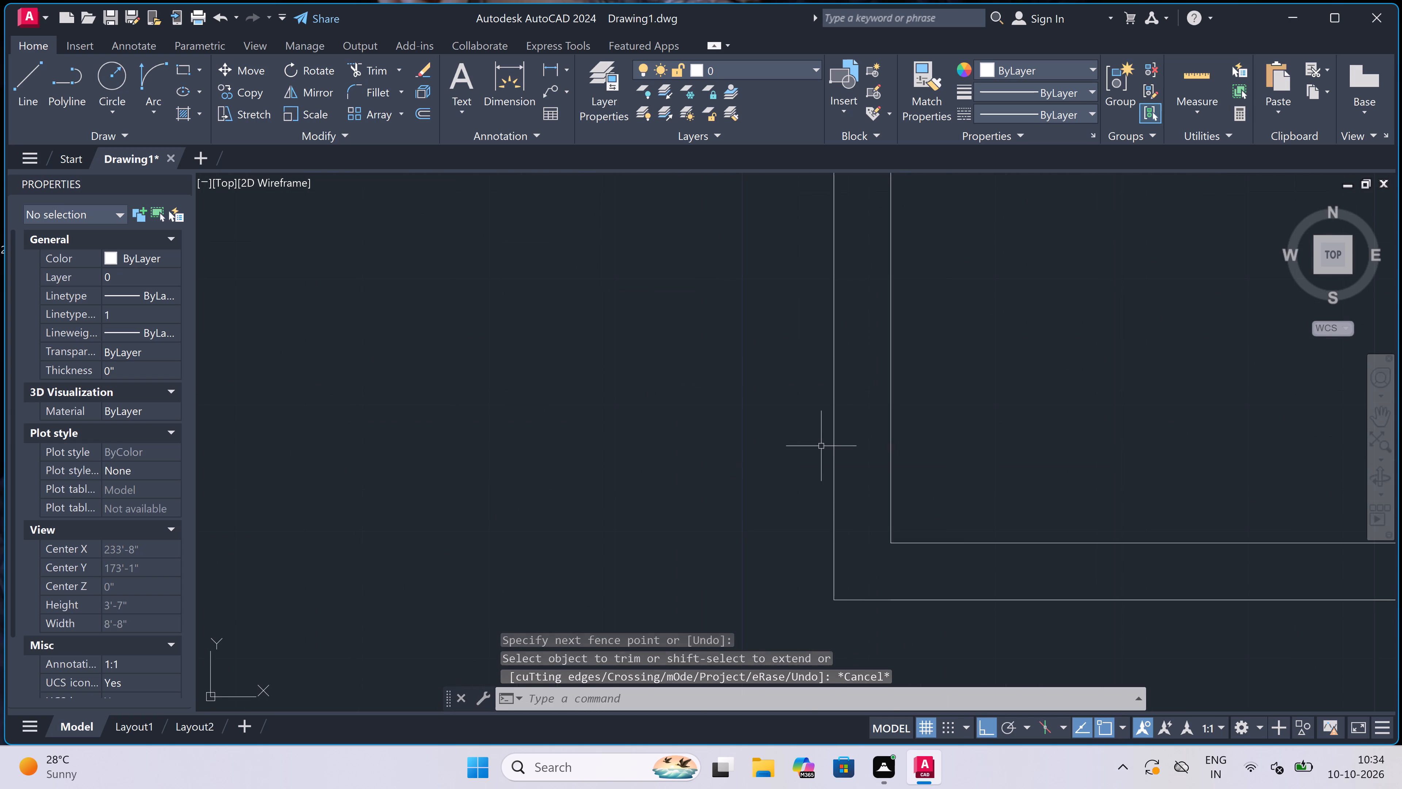
{"action": "key", "text": "l"}
{"action": "key", "text": "space"}
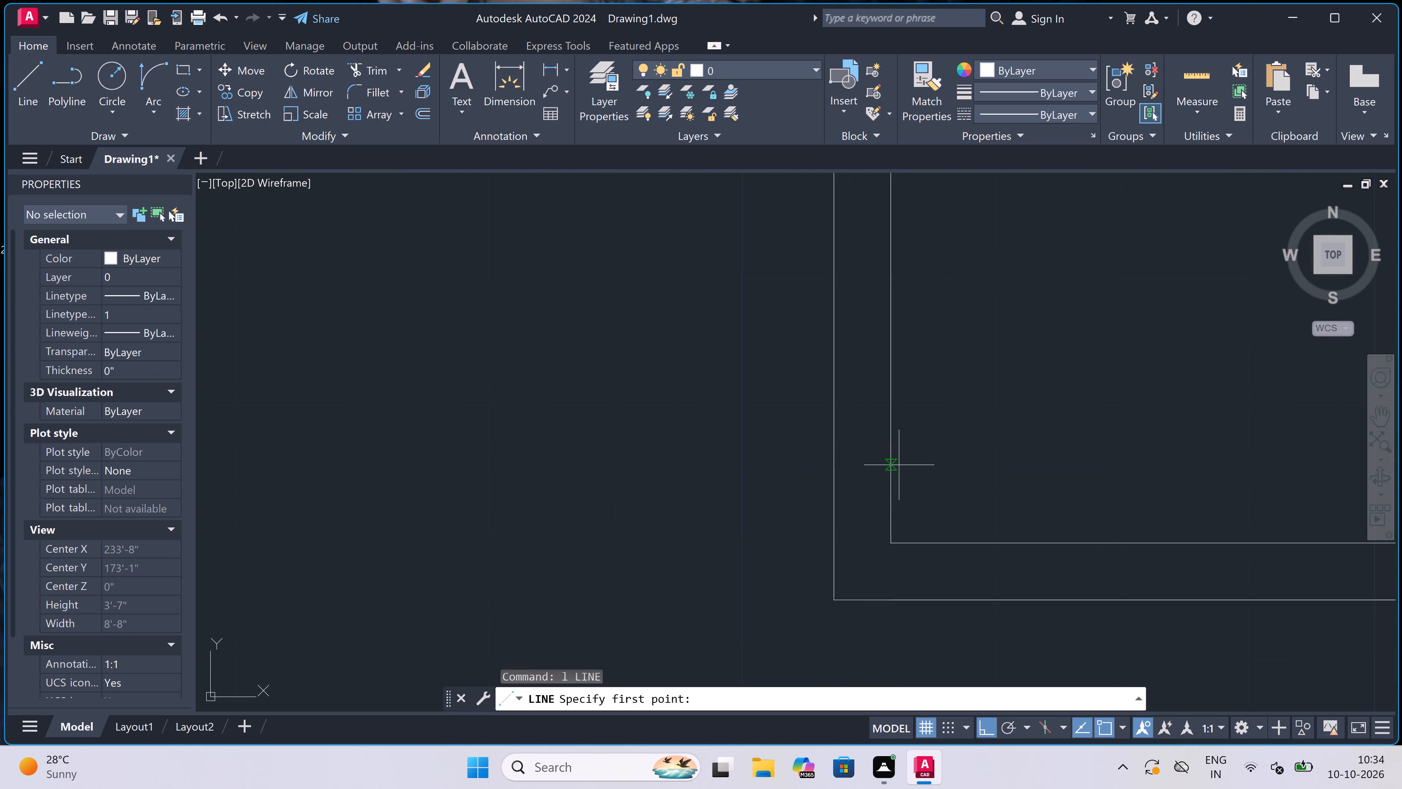
{"action": "scroll", "coordinate": [899, 465], "scroll_direction": "down", "scroll_amount": 4}
{"action": "scroll", "coordinate": [890, 356], "scroll_direction": "up", "scroll_amount": 3}
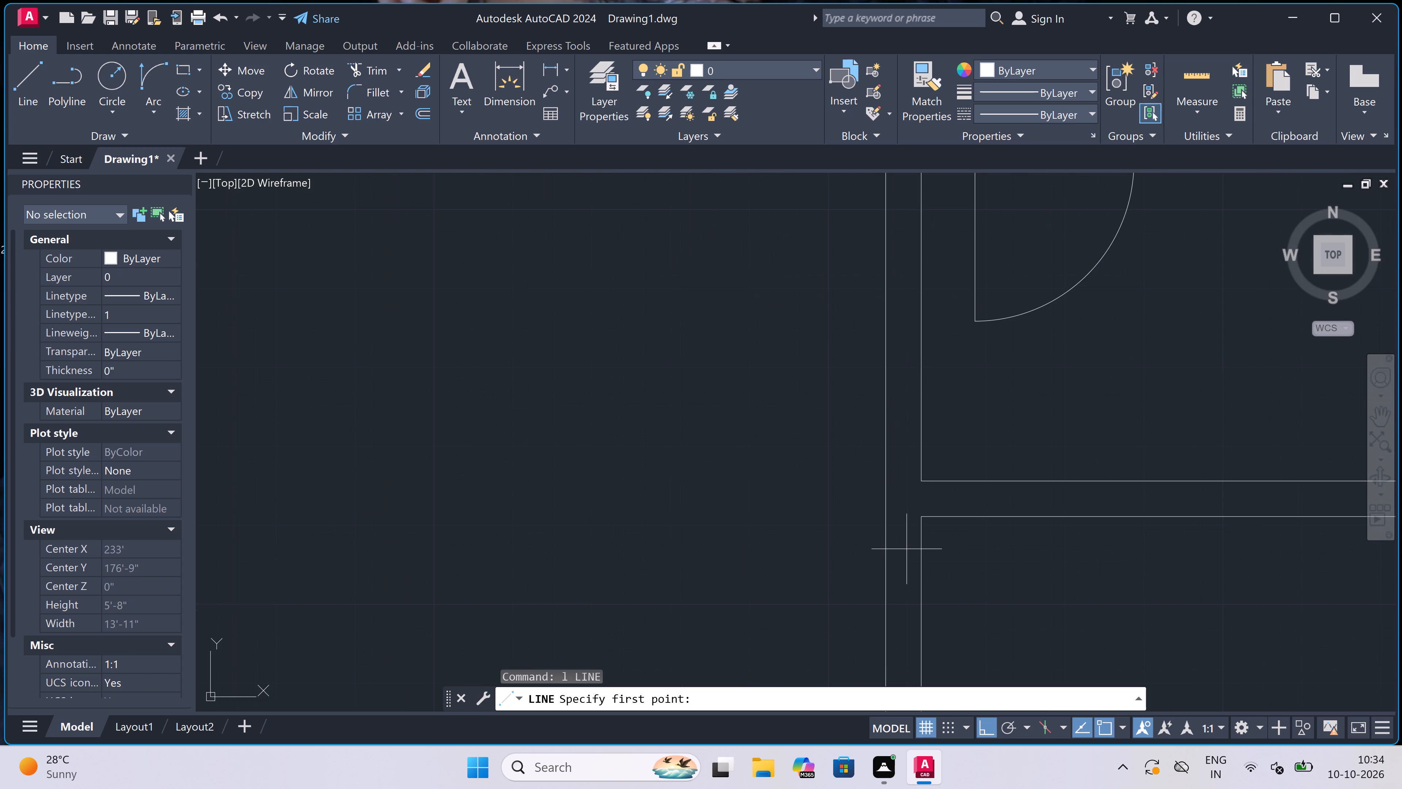
{"action": "double_click", "coordinate": [915, 544]}
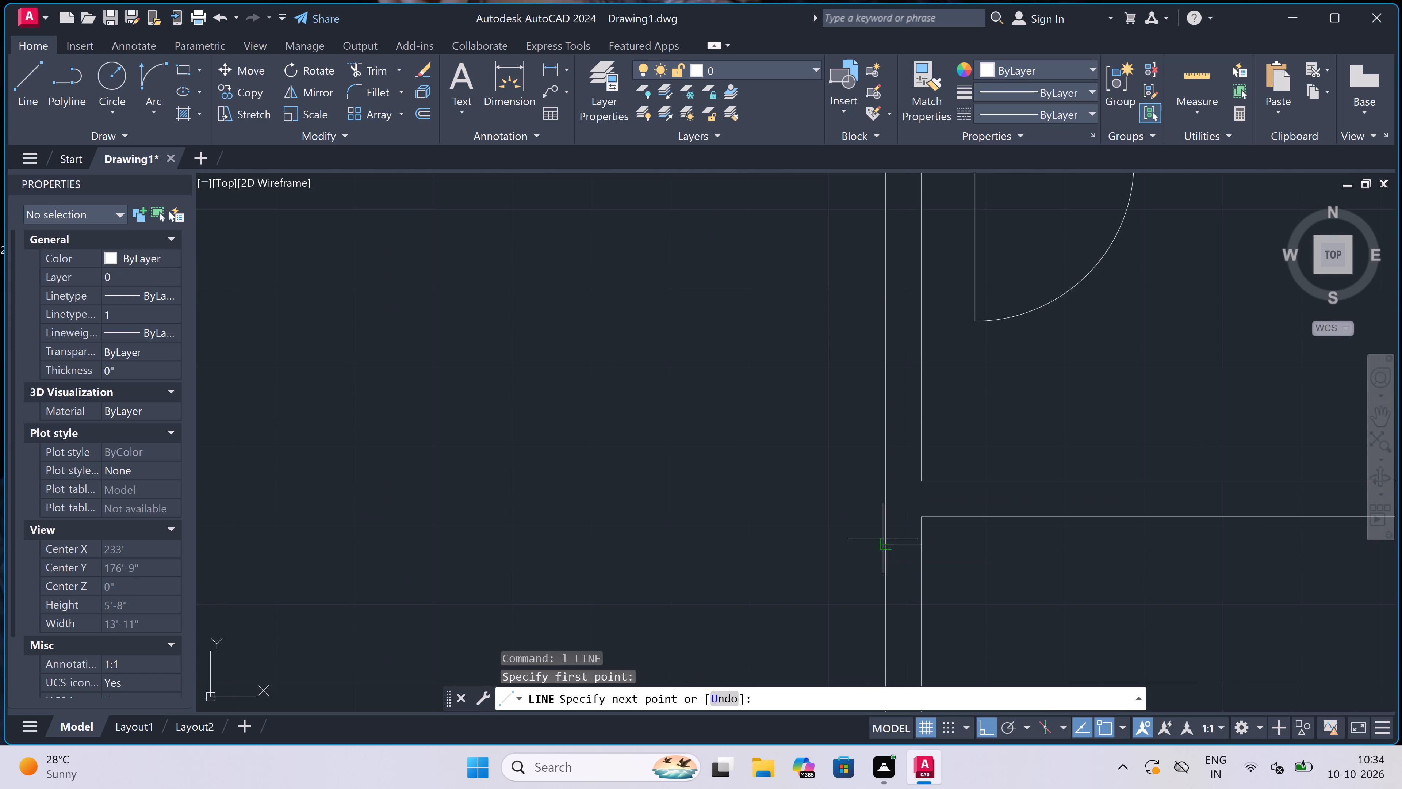
{"action": "left_click", "coordinate": [883, 538]}
{"action": "left_click", "coordinate": [903, 541]}
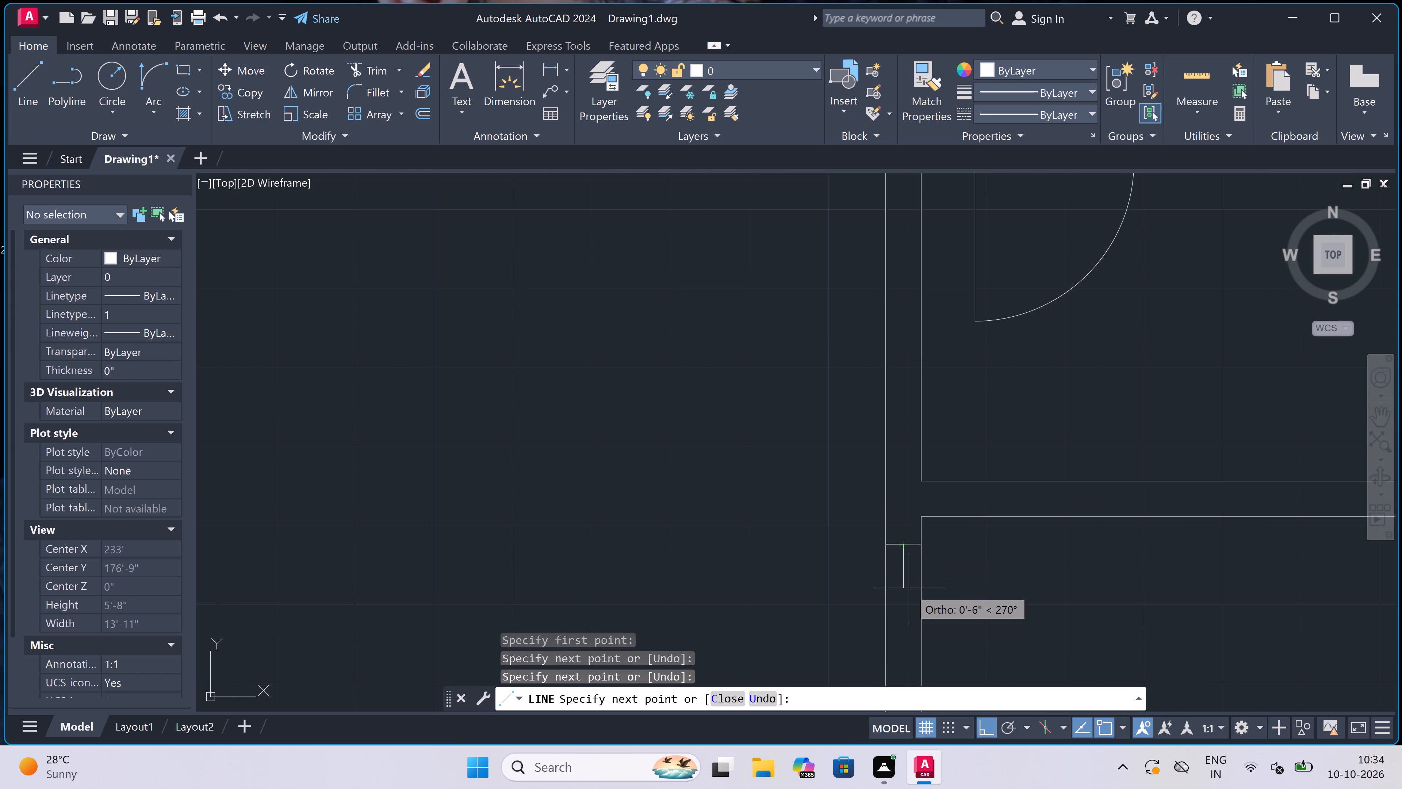
{"action": "type", "text": "2\""}
{"action": "key", "text": "space"}
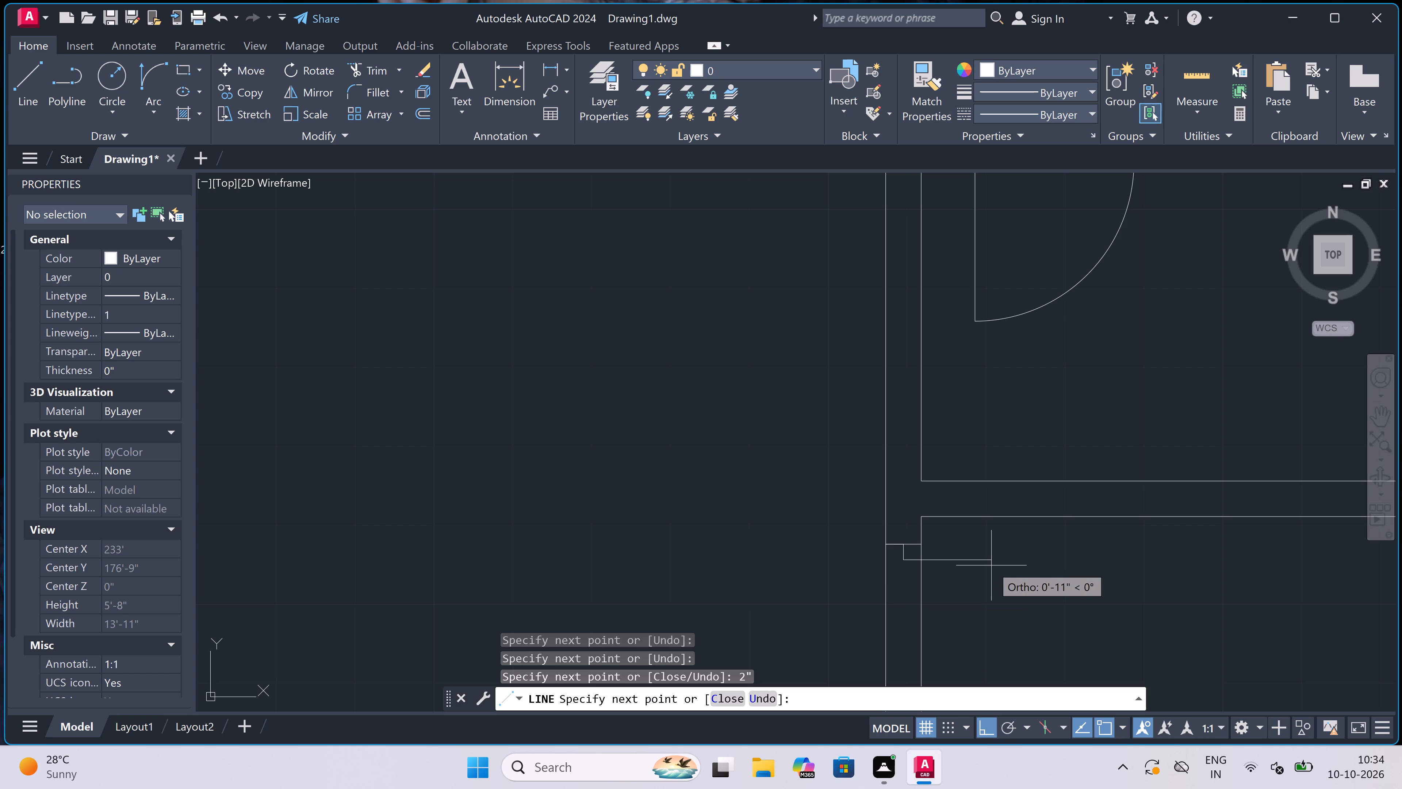
{"action": "type", "text": "2'"}
{"action": "key", "text": "space"}
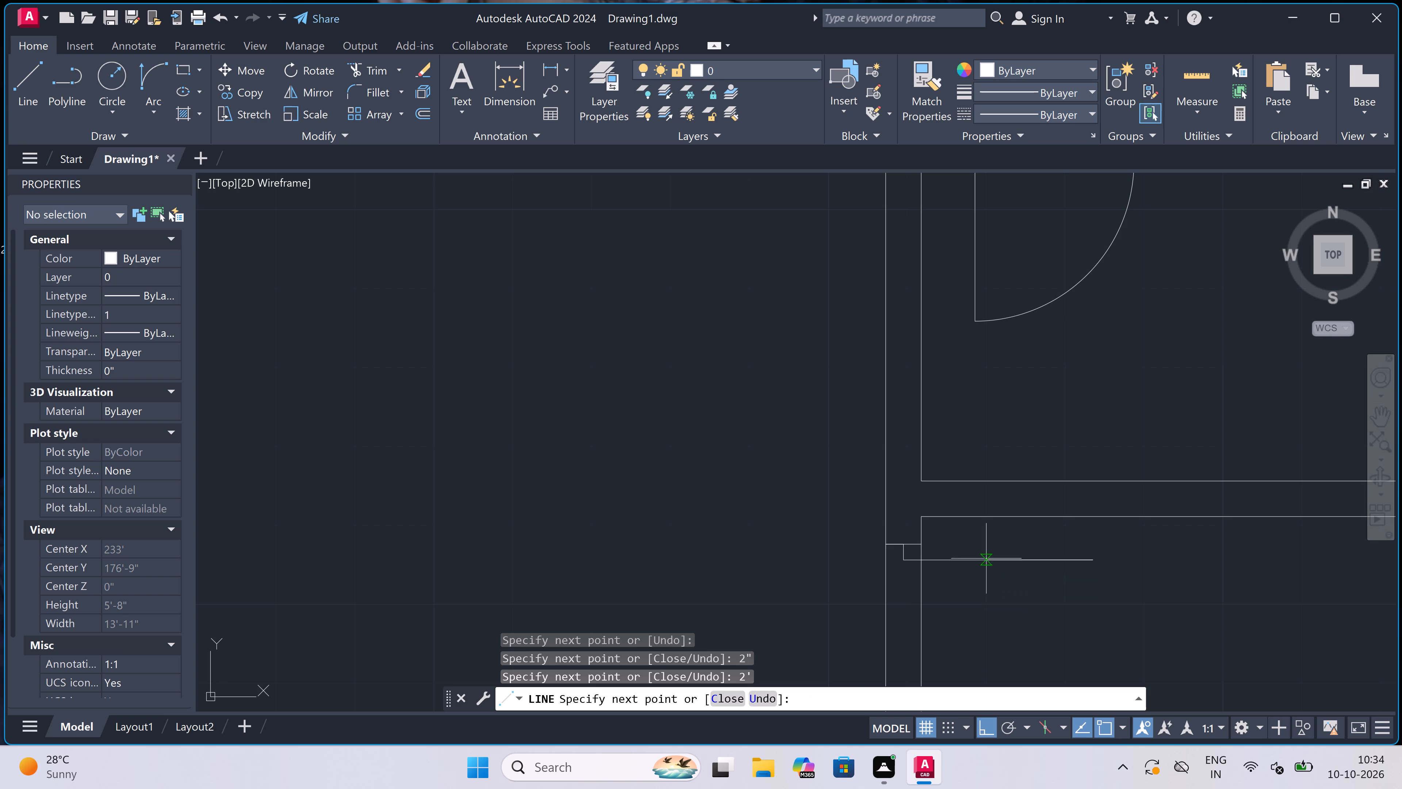
{"action": "scroll", "coordinate": [812, 461], "scroll_direction": "down", "scroll_amount": 3}
{"action": "scroll", "coordinate": [860, 511], "scroll_direction": "up", "scroll_amount": 3}
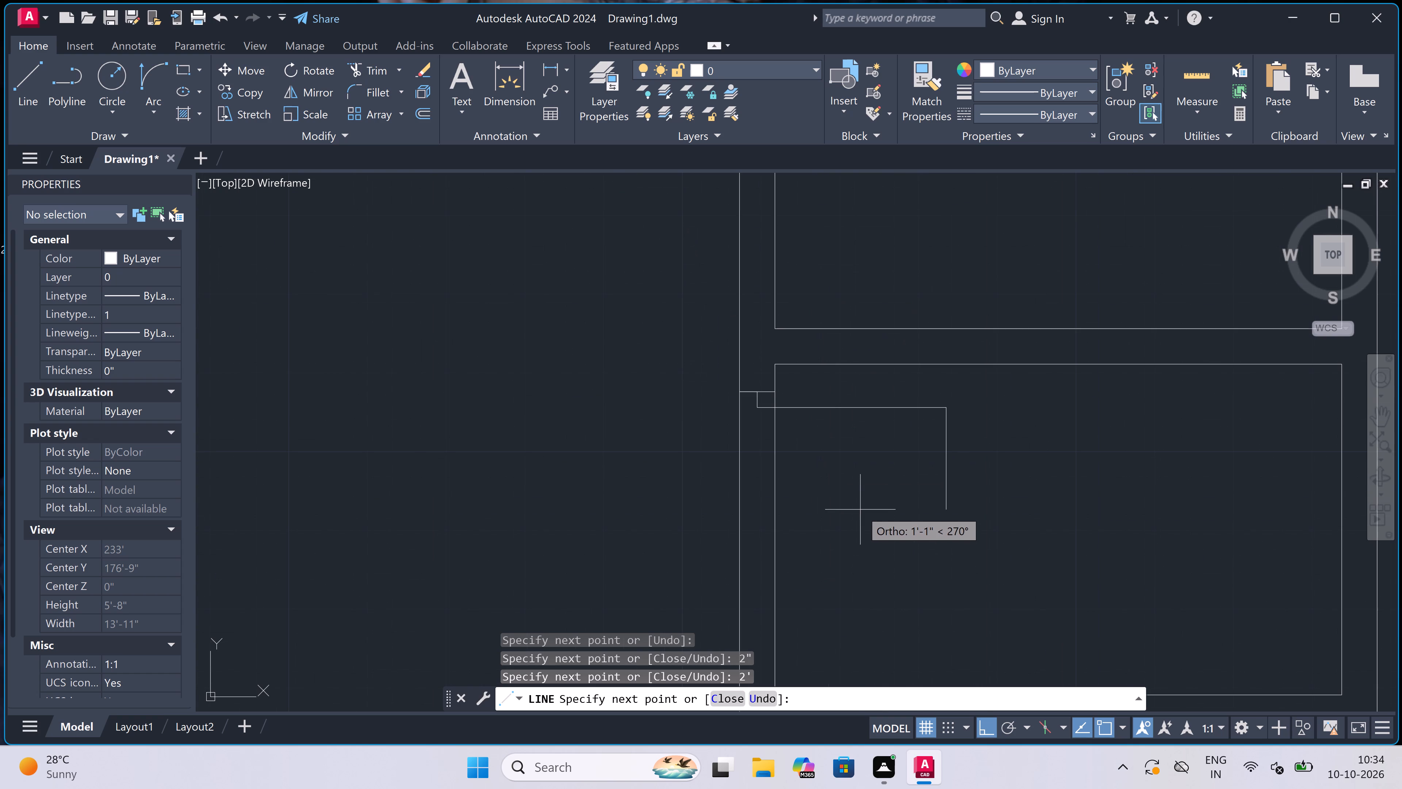
{"action": "key", "text": "Escape"}
Draw the opposite door jamb lower across the same left wall, with a 2" stop upward from its midpoint.
{"action": "key", "text": "space"}
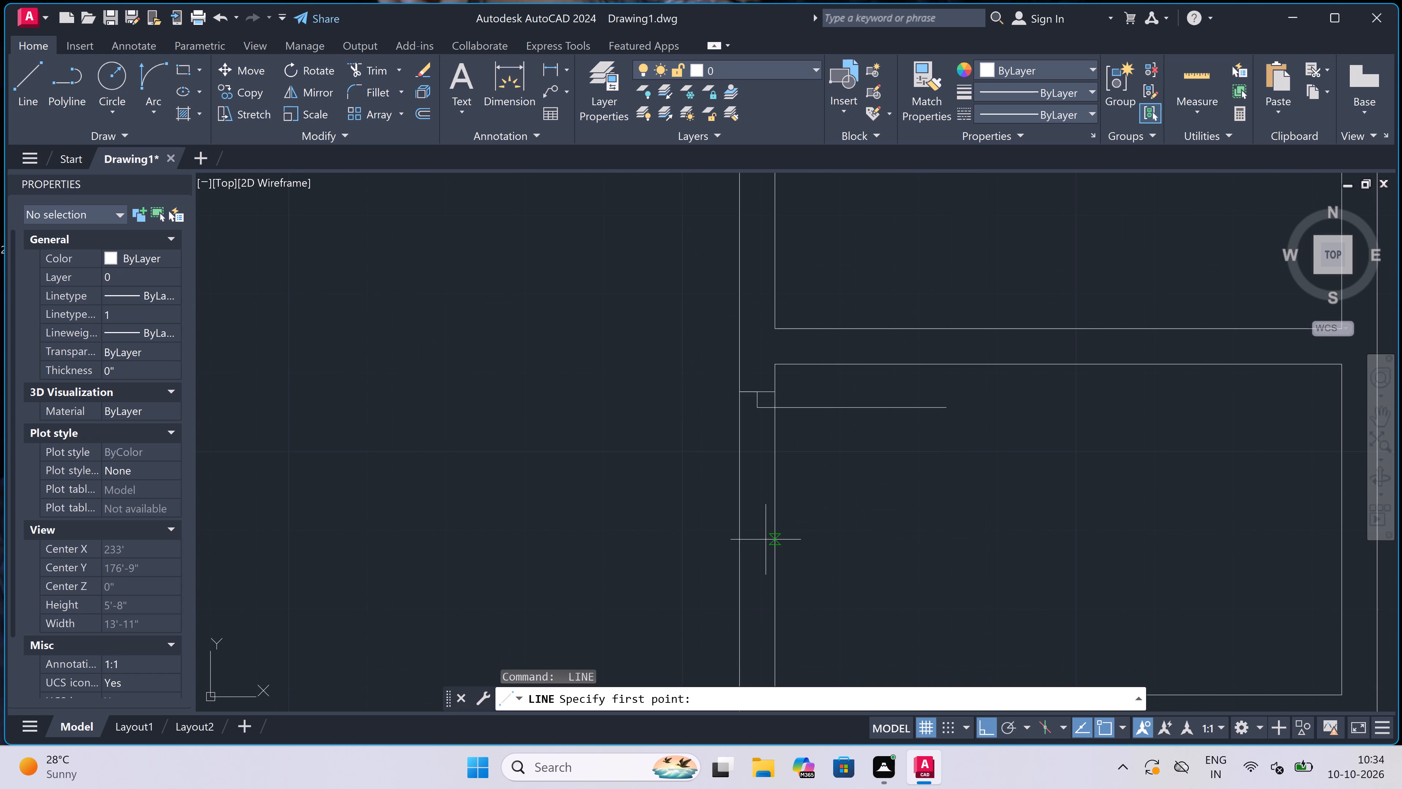
{"action": "left_click", "coordinate": [778, 564]}
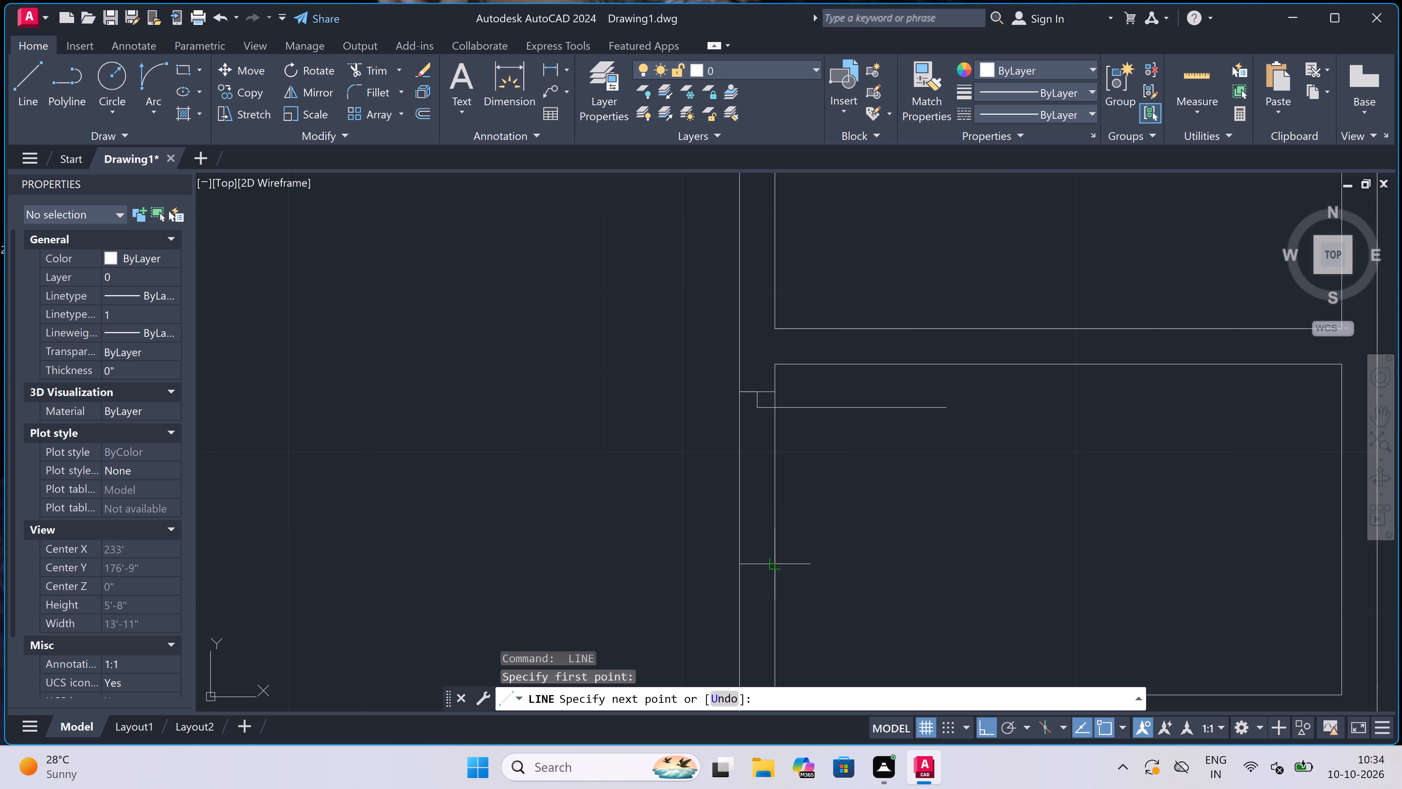
{"action": "left_click", "coordinate": [724, 561]}
{"action": "scroll", "coordinate": [736, 559], "scroll_direction": "up", "scroll_amount": 3}
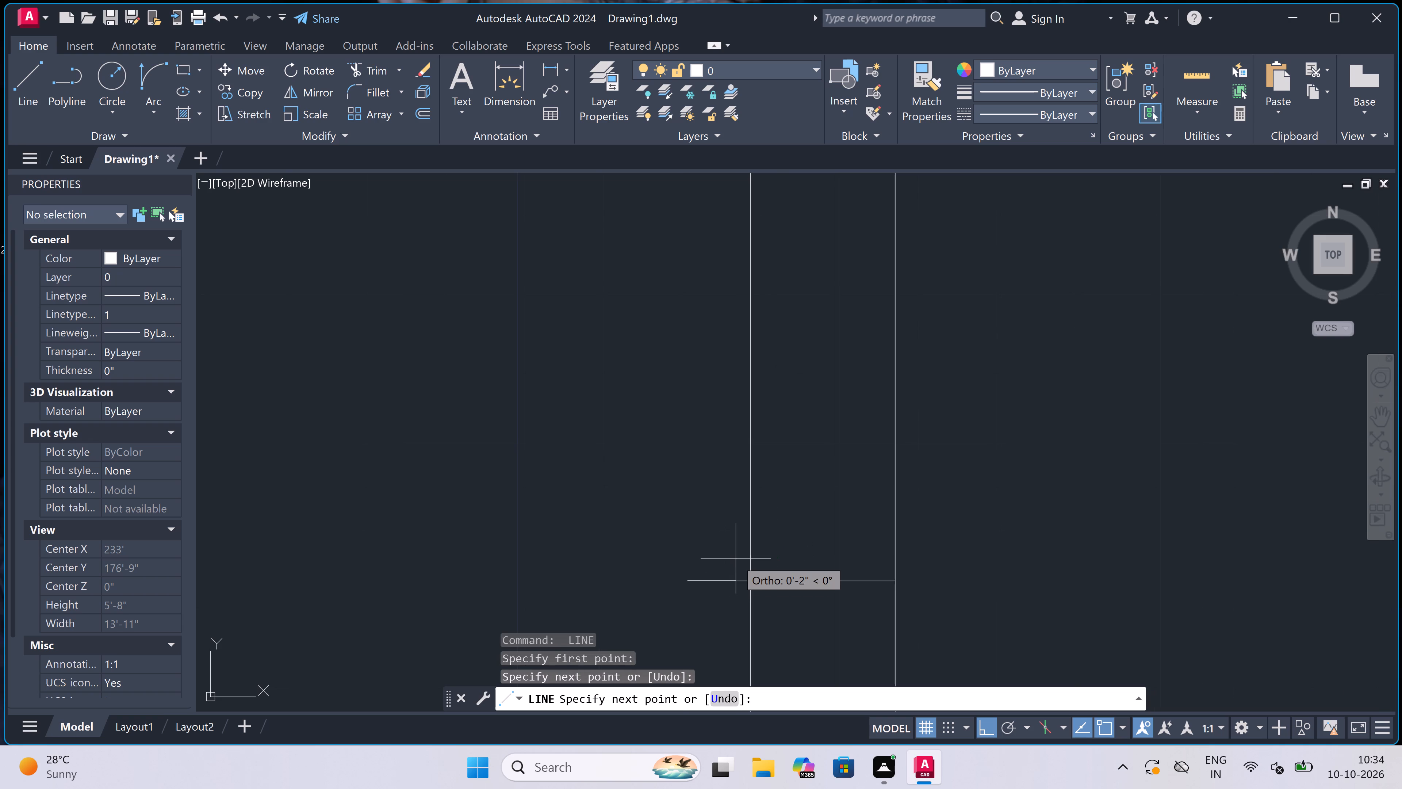
{"action": "key", "text": "ctrl+z"}
{"action": "scroll", "coordinate": [794, 561], "scroll_direction": "up", "scroll_amount": 3}
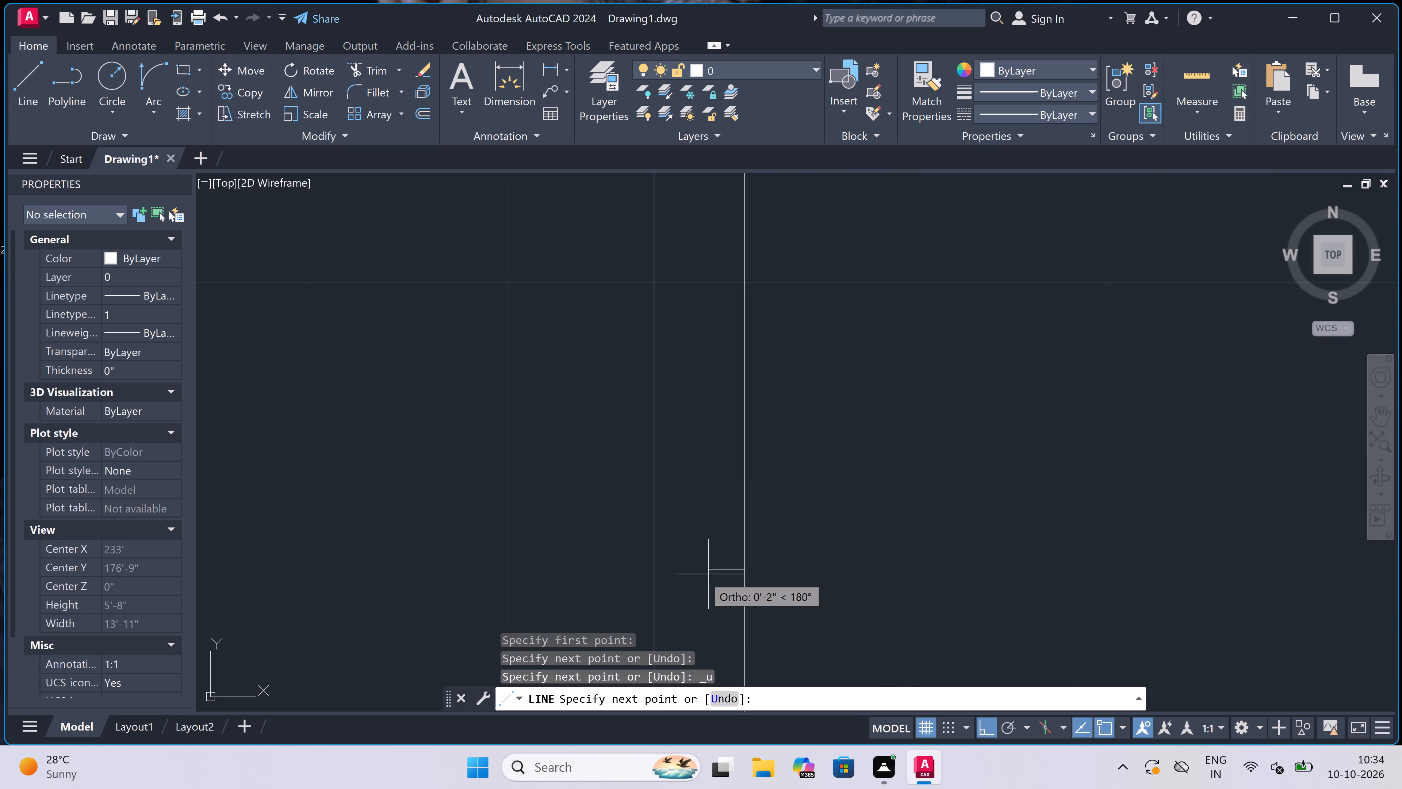
{"action": "left_click", "coordinate": [648, 565]}
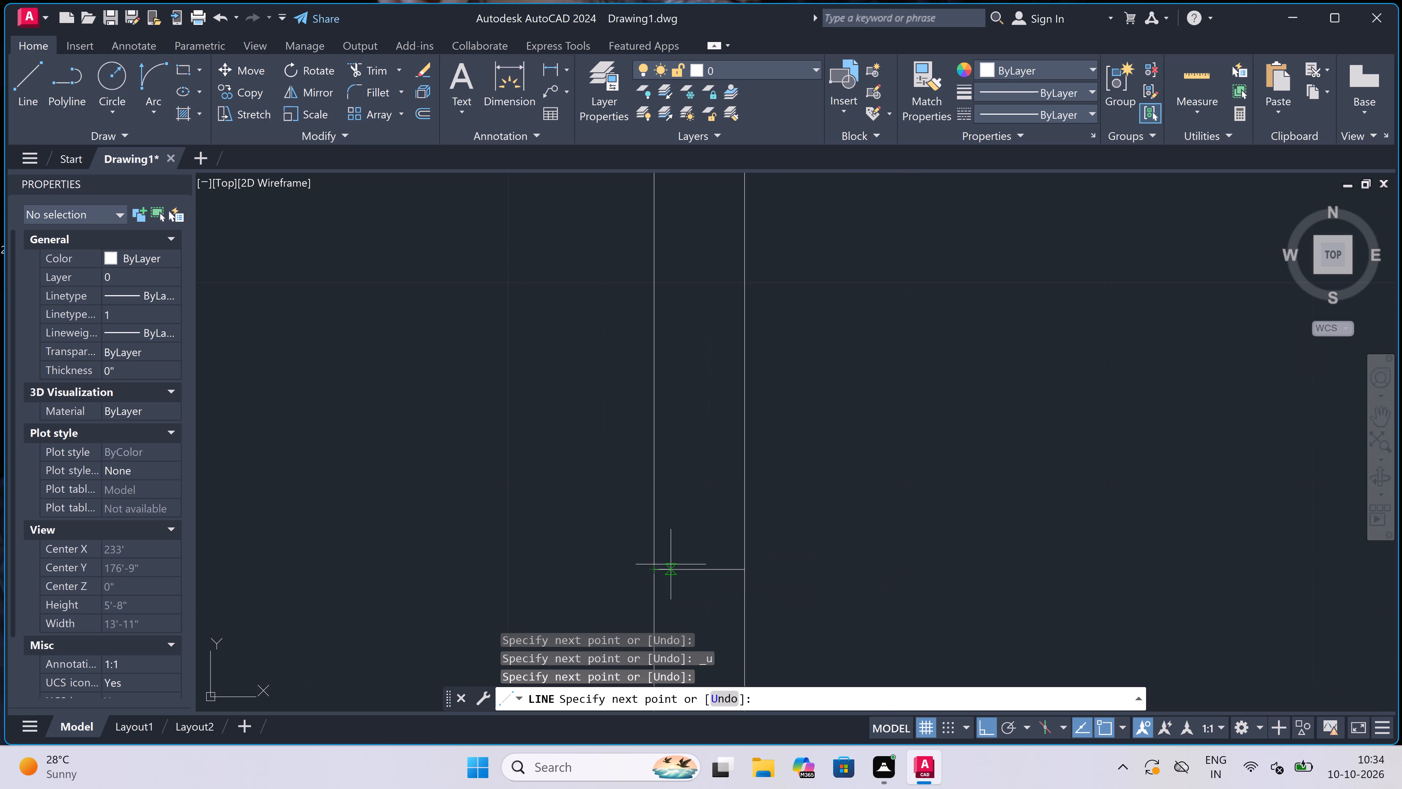
{"action": "left_click", "coordinate": [695, 570]}
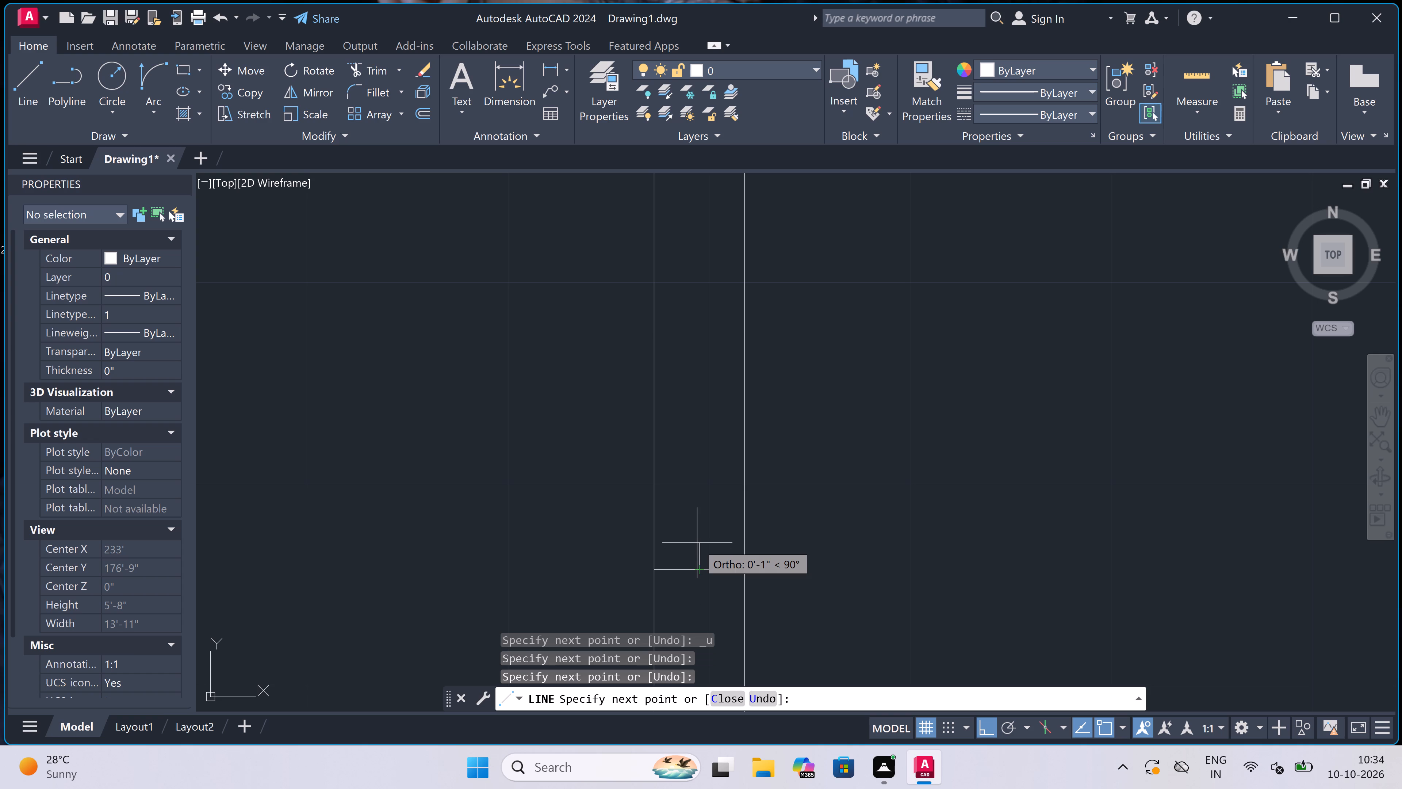
{"action": "key", "text": "2"}
{"action": "type", "text": "\""}
{"action": "key", "text": "space"}
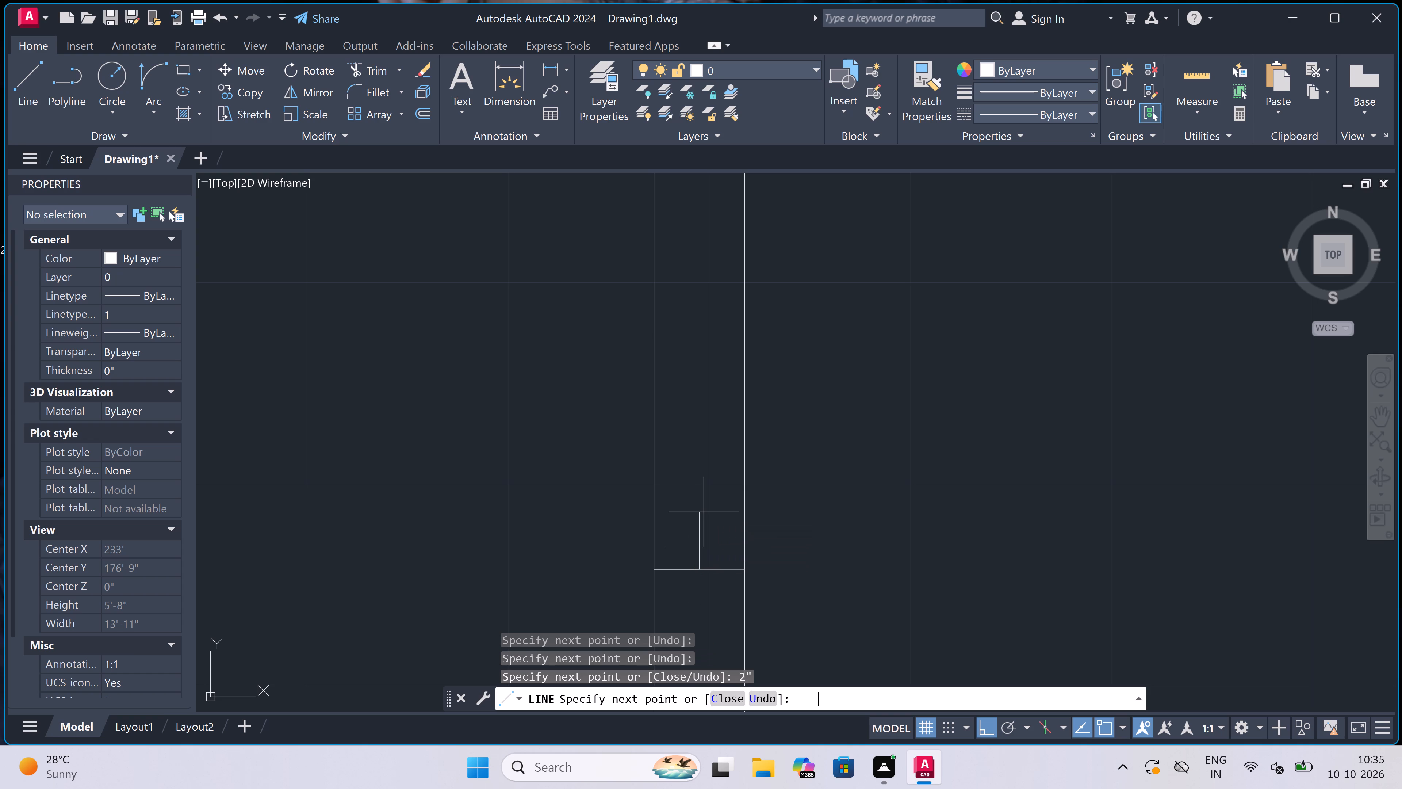
{"action": "key", "text": "Escape"}
Draw the door swing as a start-end-direction arc from the leaf's outer end to the lower stop, with a downward start tangent.
{"action": "scroll", "coordinate": [704, 512], "scroll_direction": "down", "scroll_amount": 1}
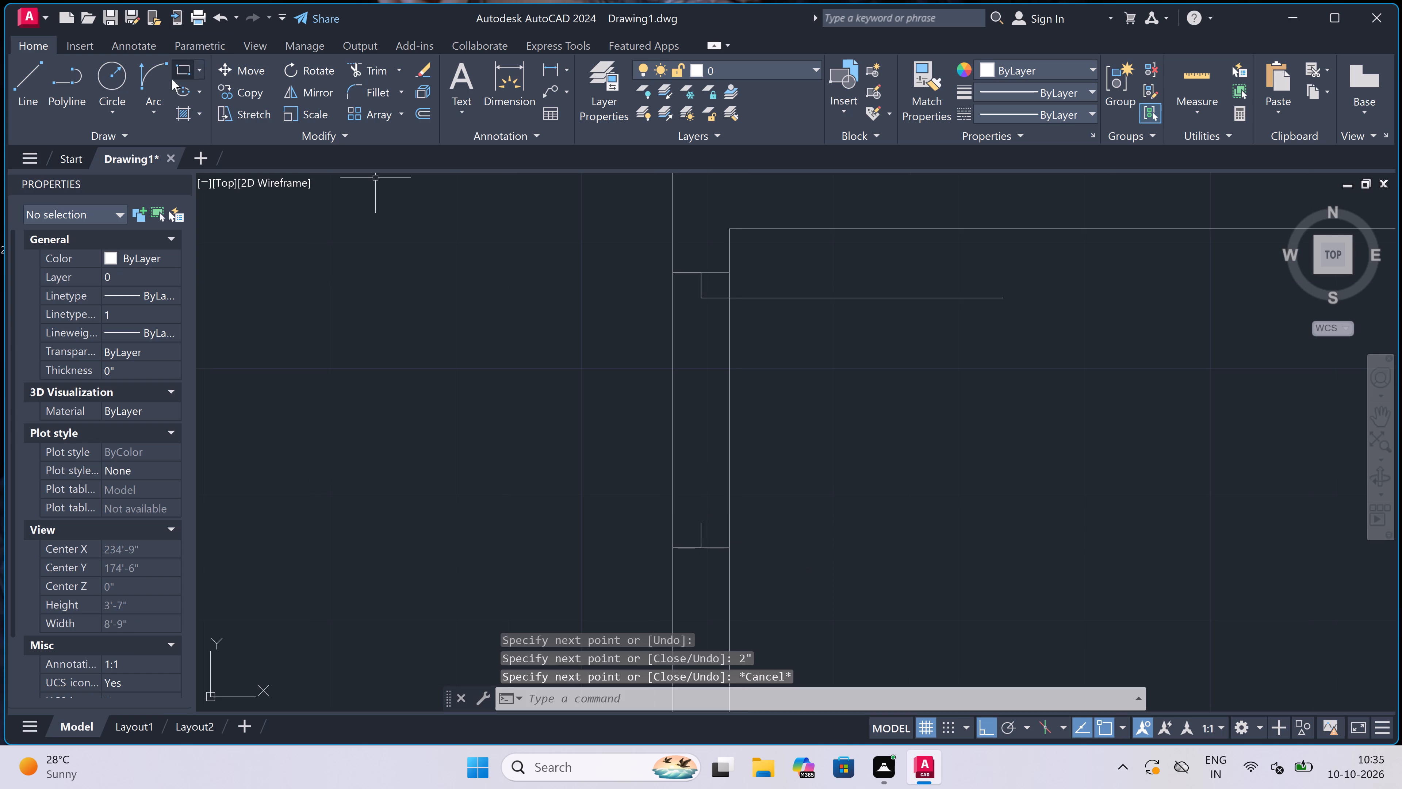
{"action": "double_click", "coordinate": [143, 76]}
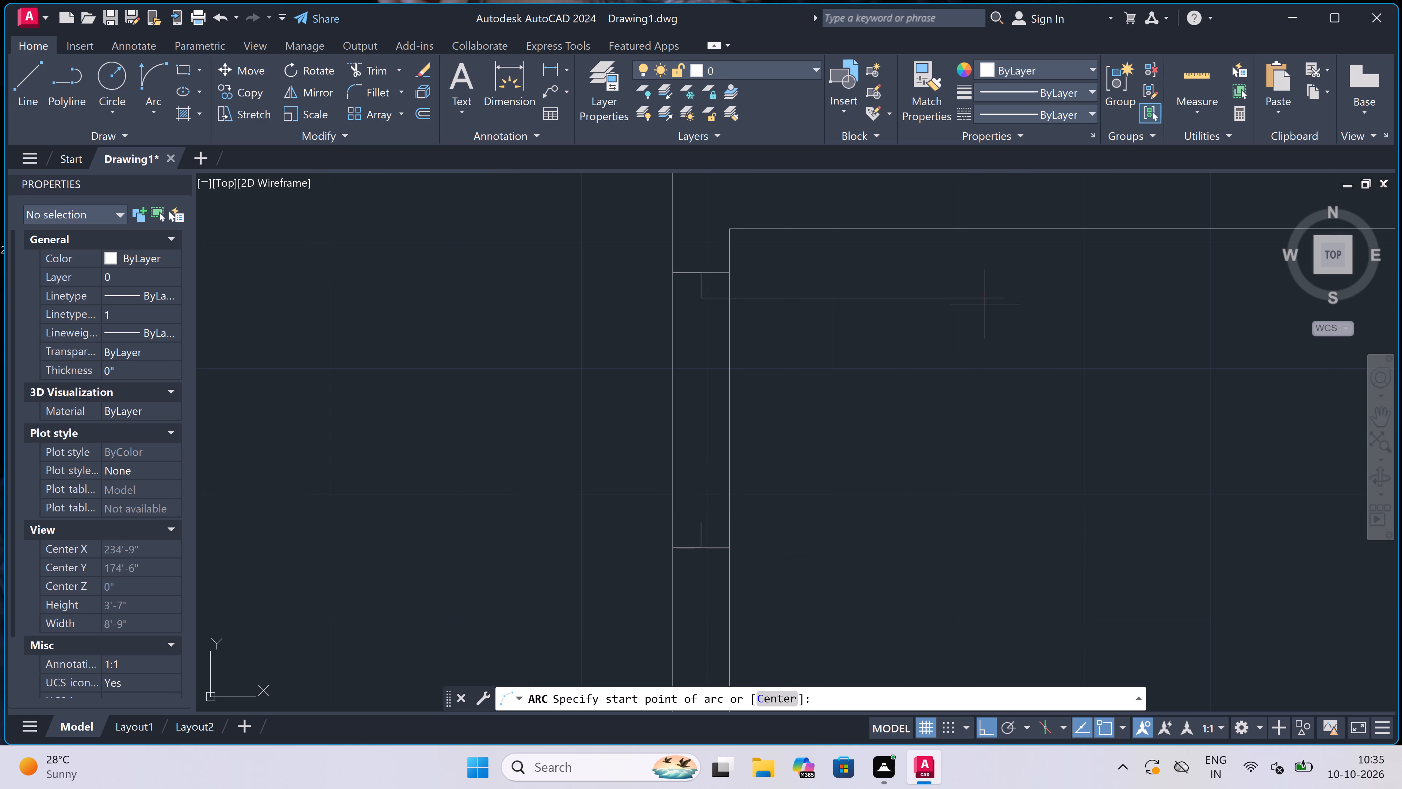
{"action": "left_click", "coordinate": [1003, 298]}
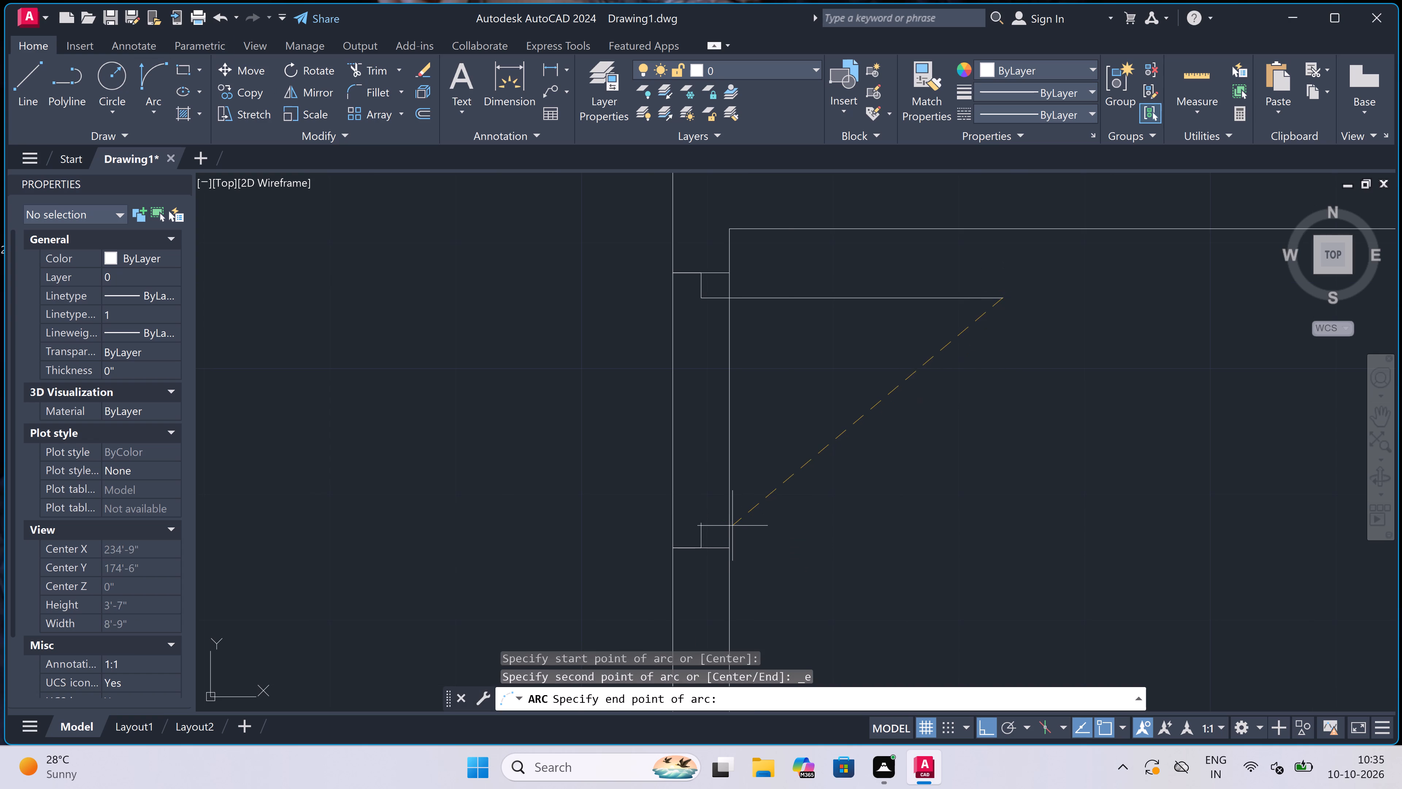
{"action": "left_click", "coordinate": [704, 523]}
{"action": "left_click", "coordinate": [911, 528]}
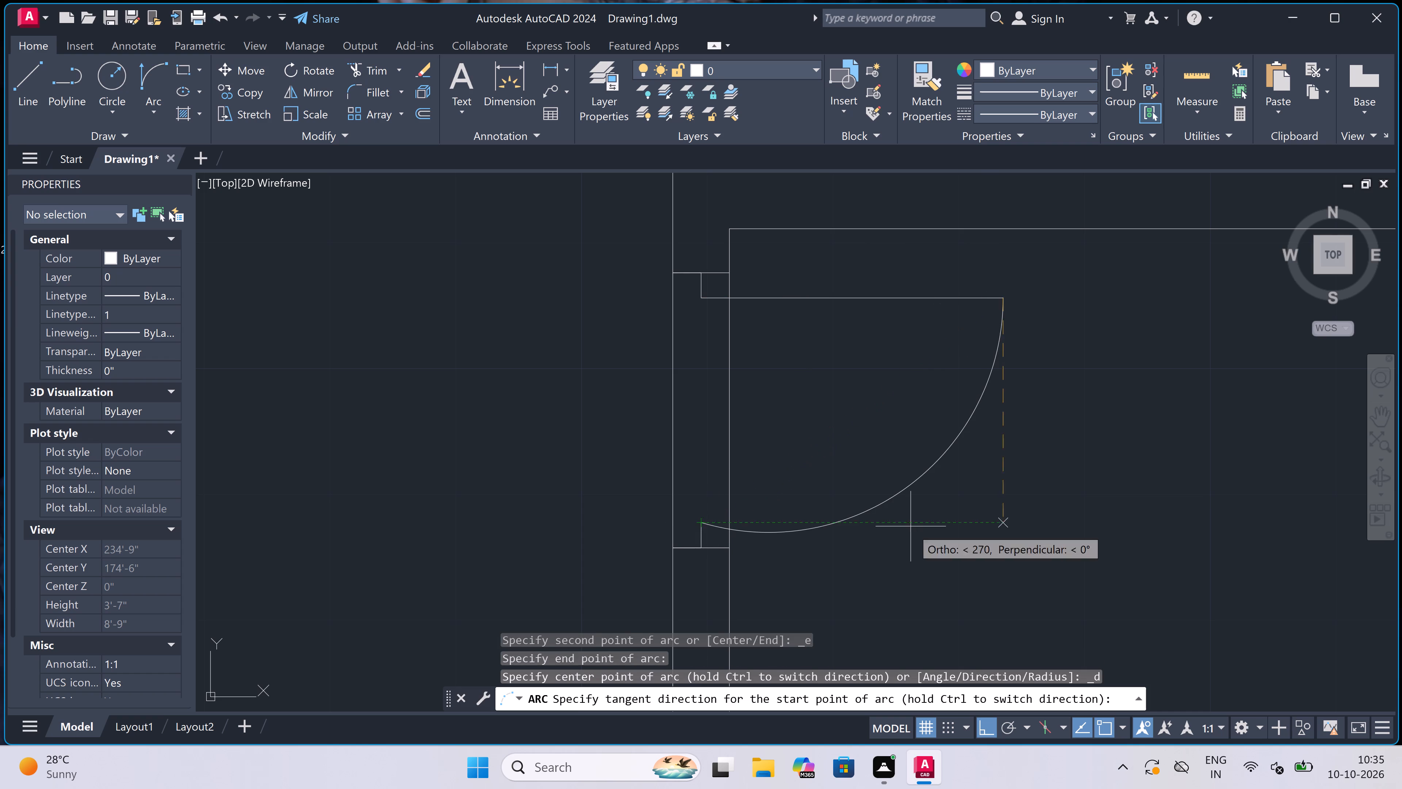
Trim both wall lines between the two jambs to open the lower small room's doorway.
{"action": "key", "text": "t"}
{"action": "key", "text": "r"}
{"action": "key", "text": "space"}
{"action": "left_click", "coordinate": [812, 413]}
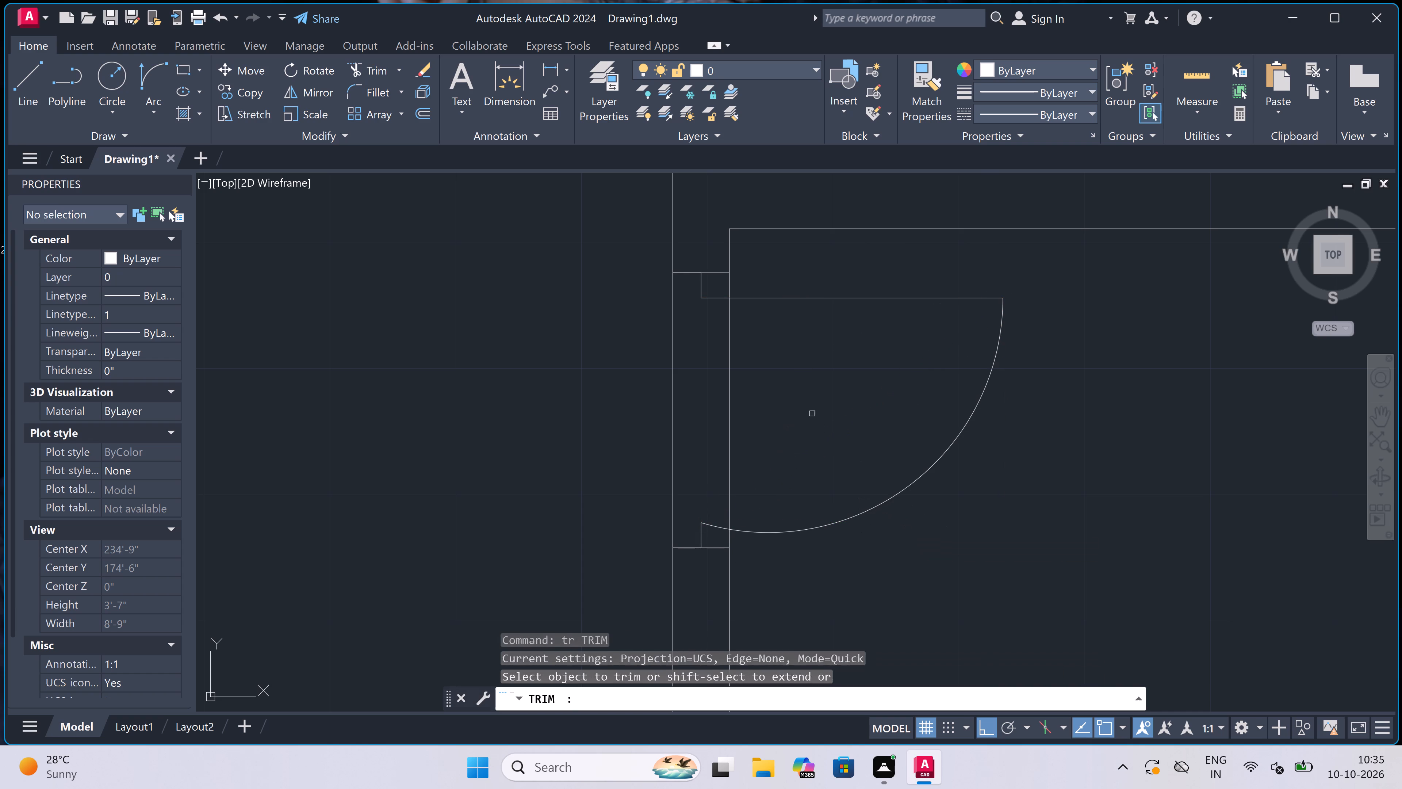
{"action": "double_click", "coordinate": [605, 402]}
{"action": "scroll", "coordinate": [959, 400], "scroll_direction": "down", "scroll_amount": 5}
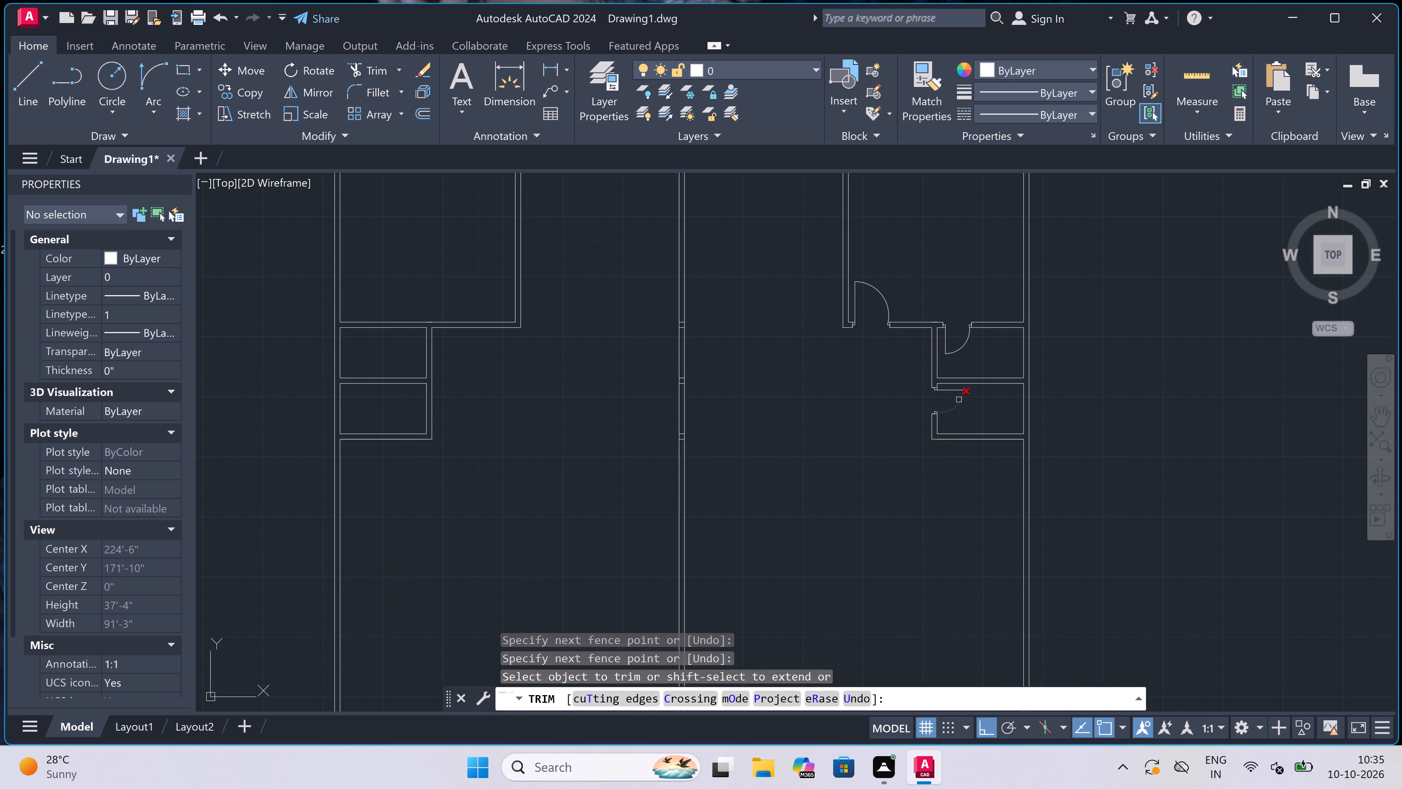
{"action": "scroll", "coordinate": [959, 400], "scroll_direction": "down", "scroll_amount": 2}
{"action": "scroll", "coordinate": [698, 386], "scroll_direction": "up", "scroll_amount": 2}
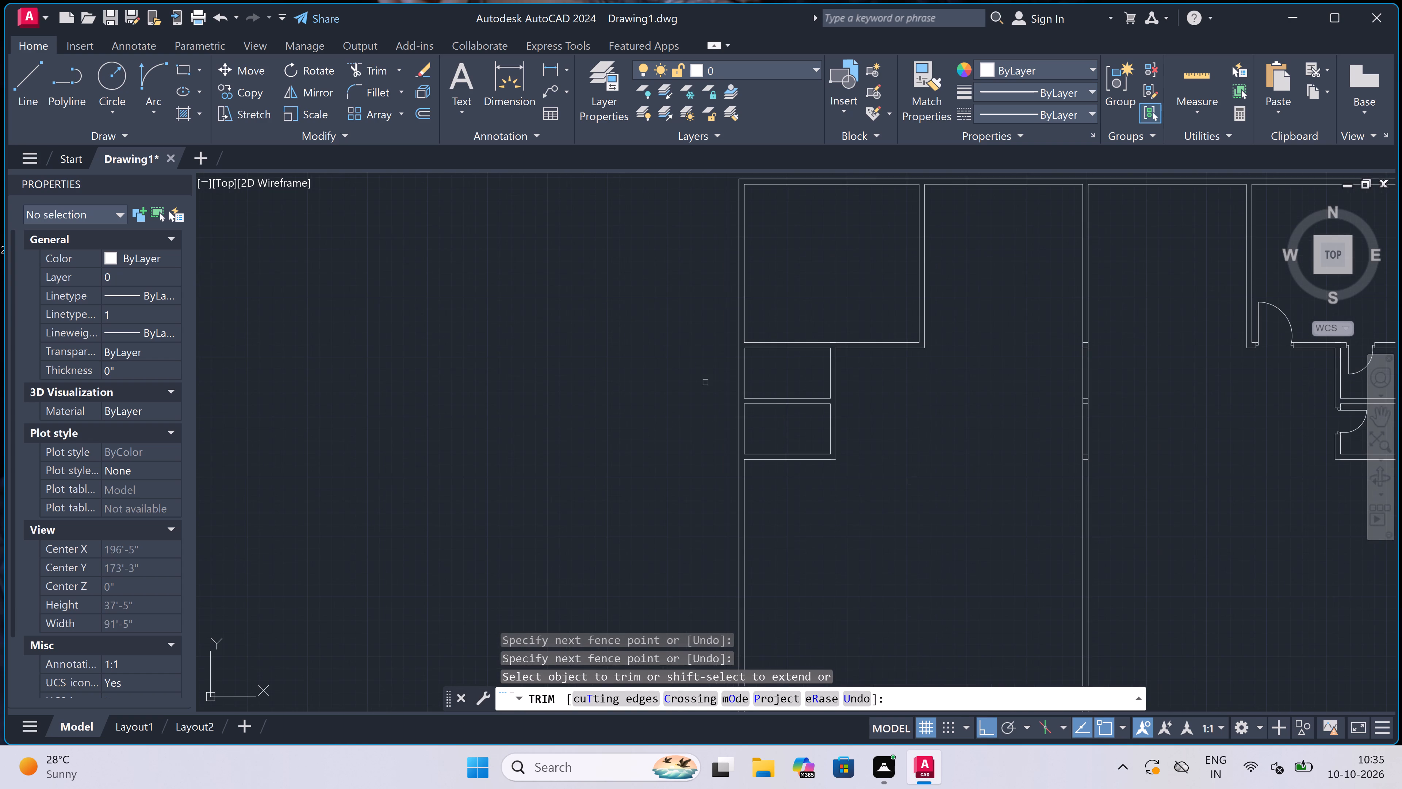
{"action": "scroll", "coordinate": [943, 313], "scroll_direction": "up", "scroll_amount": 1}
{"action": "key", "text": "Escape"}
Draw a door jamb across the upper-left room's bottom wall near its right corner, with a 2" stop leftward and a 3' leaf up into the room.
{"action": "scroll", "coordinate": [920, 312], "scroll_direction": "up", "scroll_amount": 3}
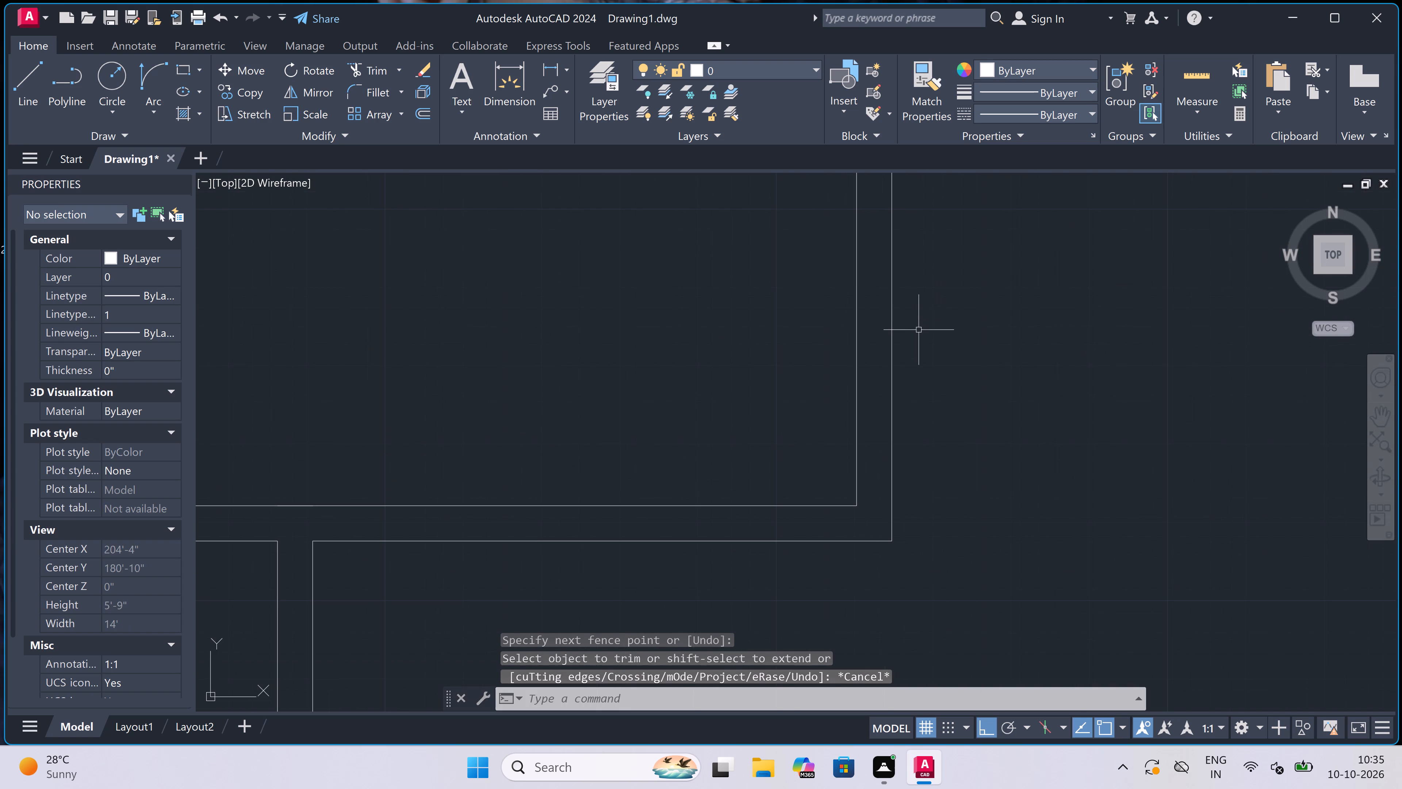
{"action": "key", "text": "l"}
{"action": "key", "text": "space"}
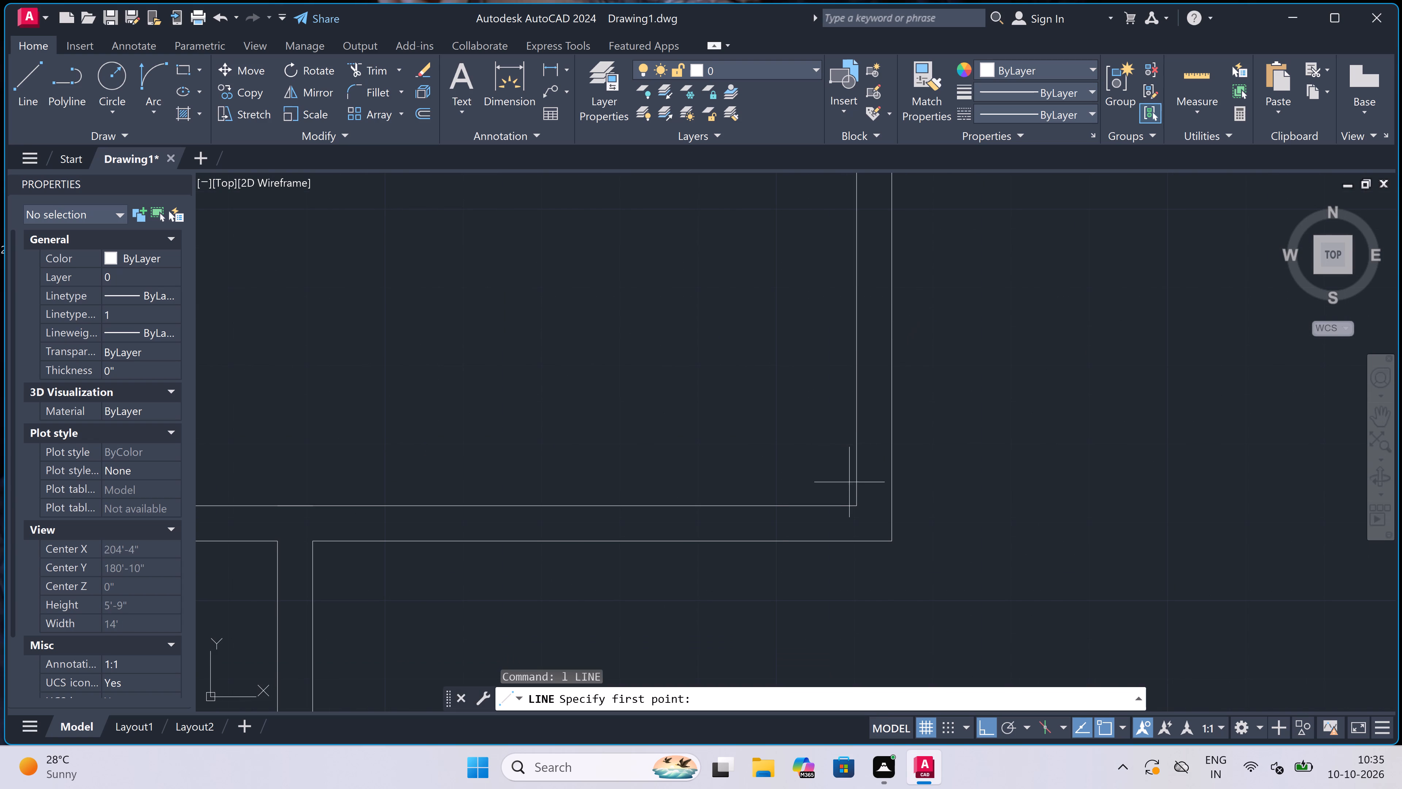
{"action": "double_click", "coordinate": [820, 508]}
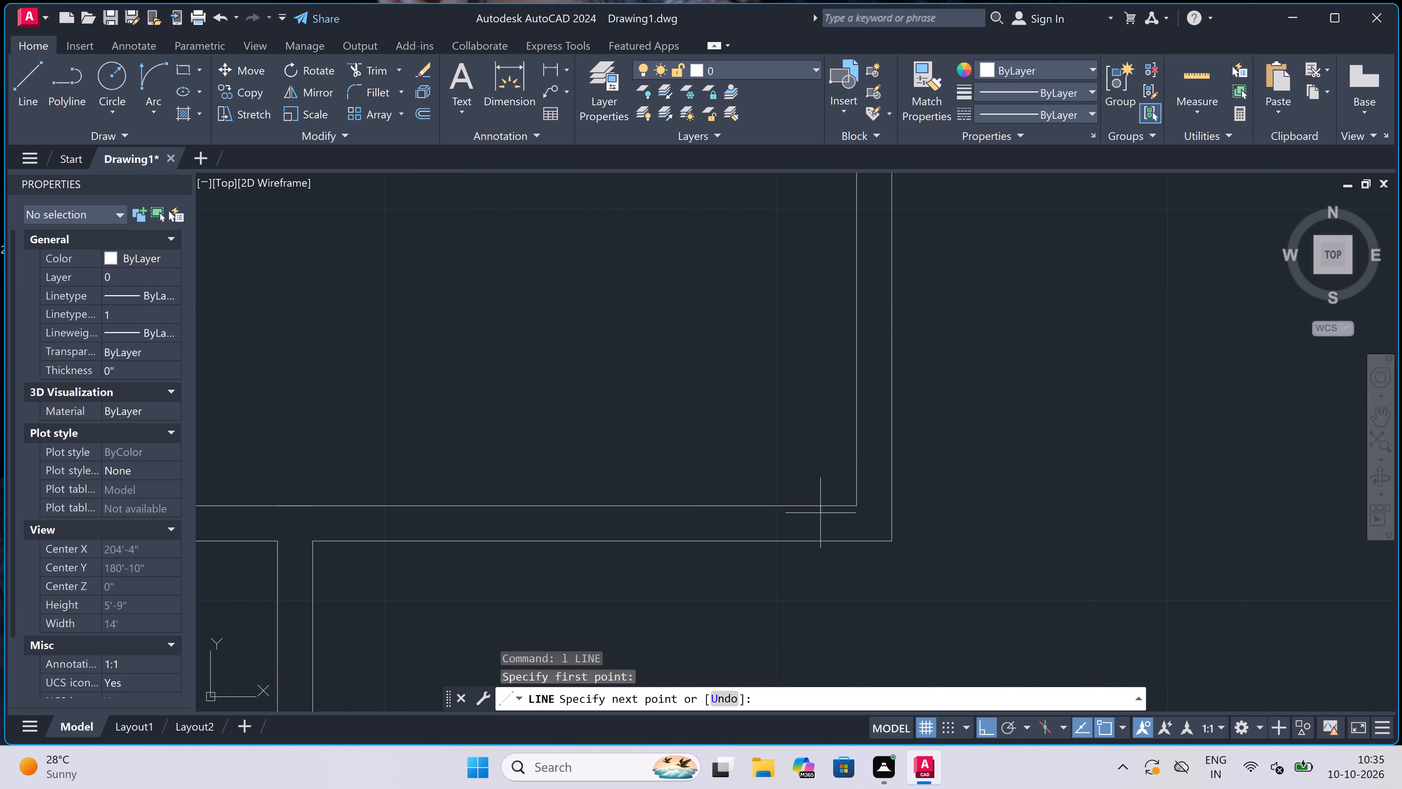
{"action": "double_click", "coordinate": [823, 537]}
{"action": "left_click", "coordinate": [820, 524]}
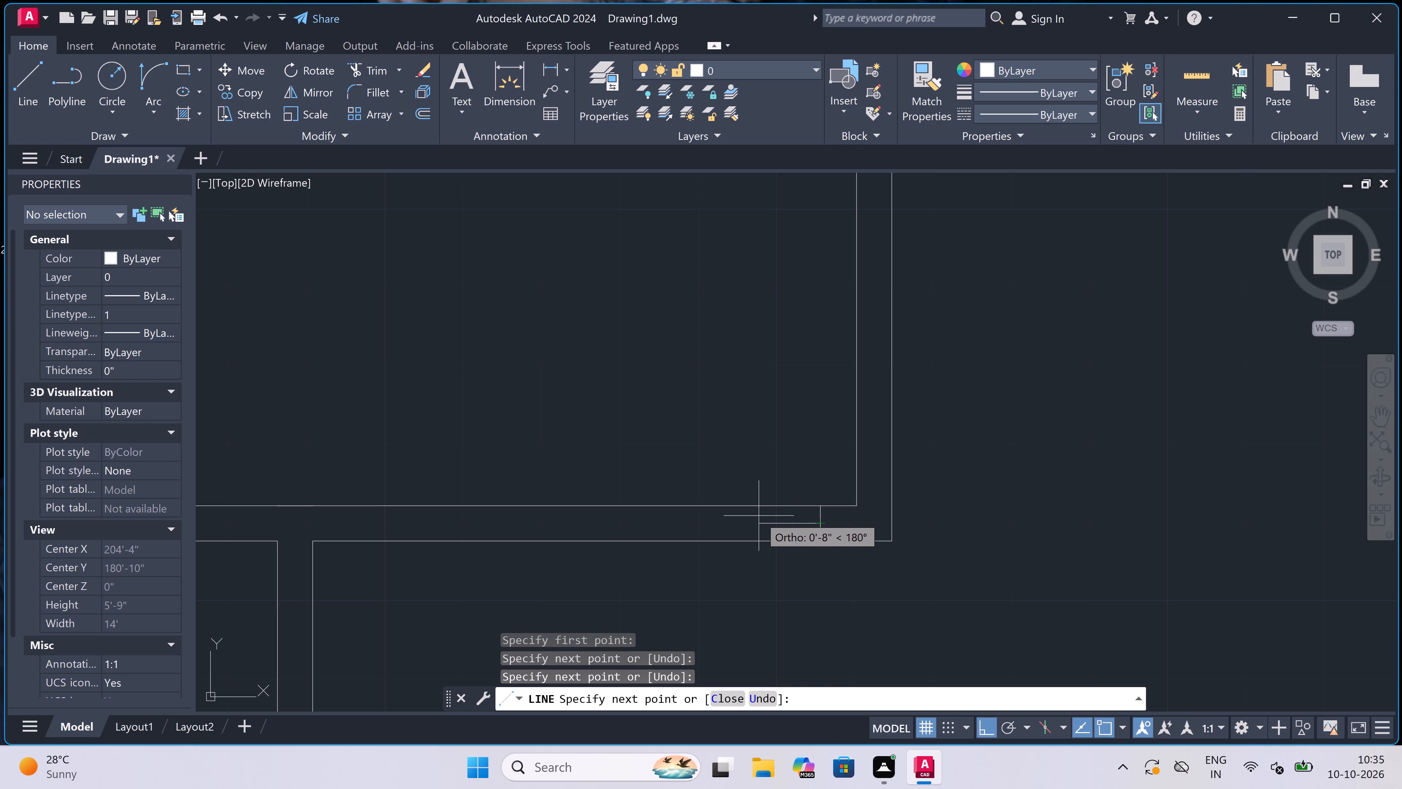
{"action": "type", "text": "2\""}
{"action": "key", "text": "space"}
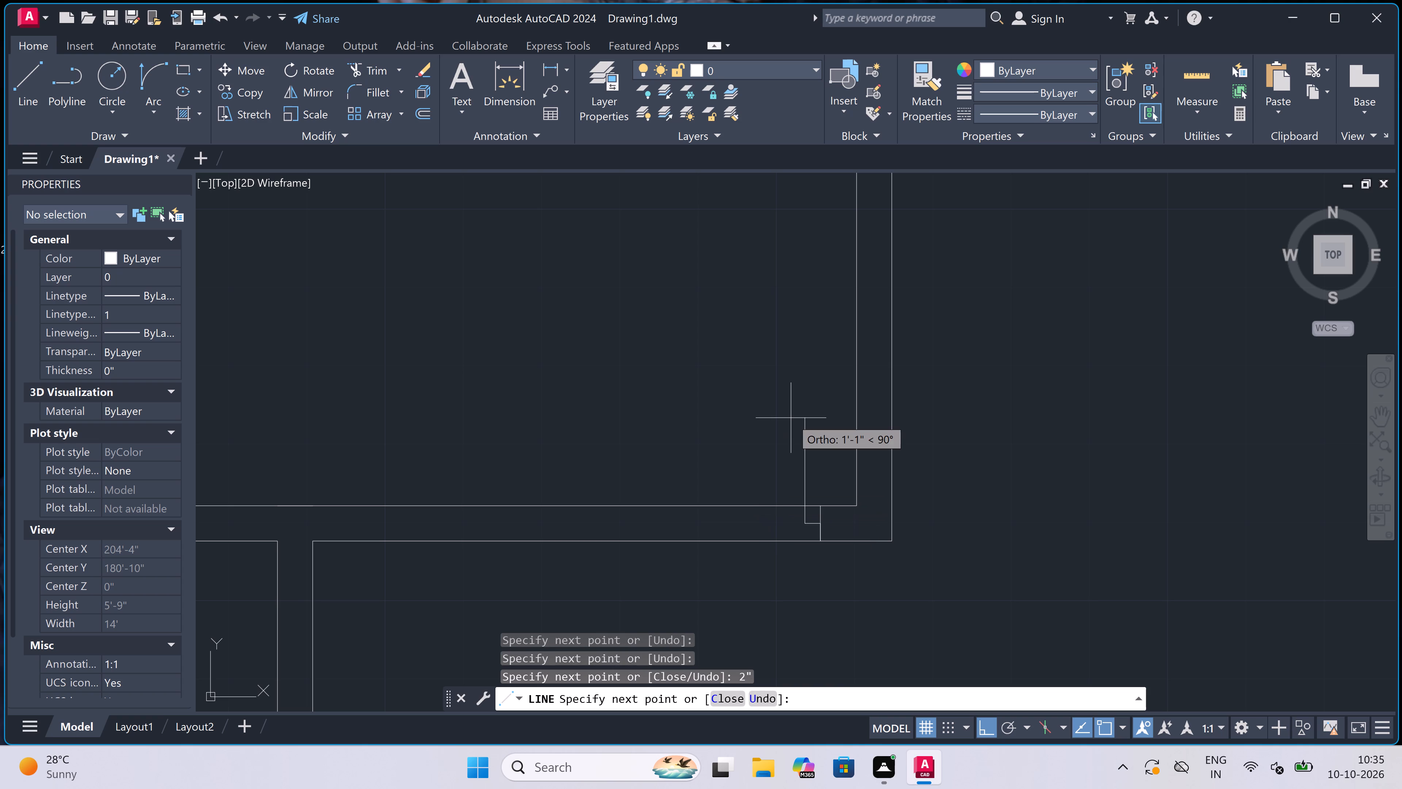
{"action": "type", "text": "3'"}
{"action": "key", "text": "space"}
{"action": "key", "text": "Escape"}
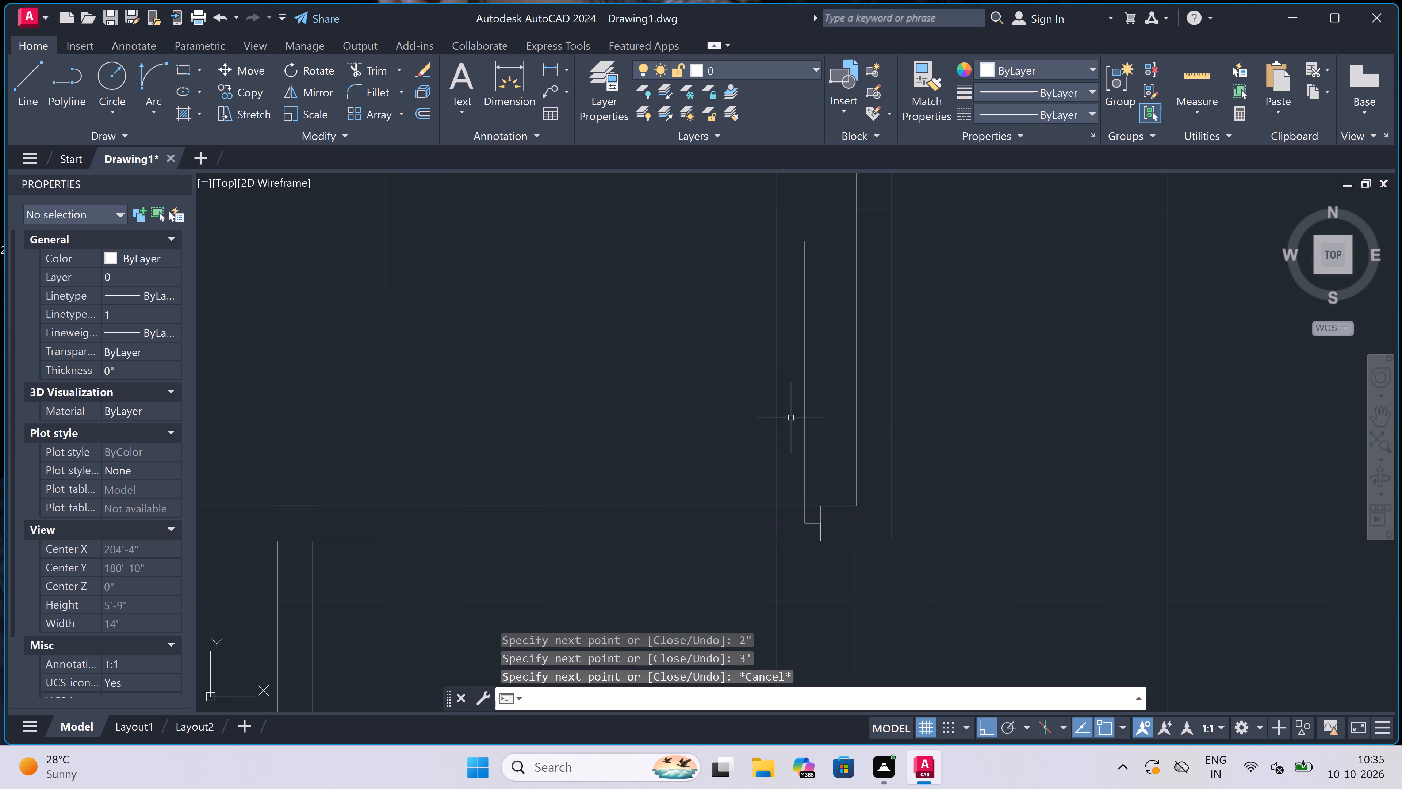
Draw the opposite door jamb farther left across the same bottom wall, with a 2" stop rightward from its midpoint.
{"action": "key", "text": "space"}
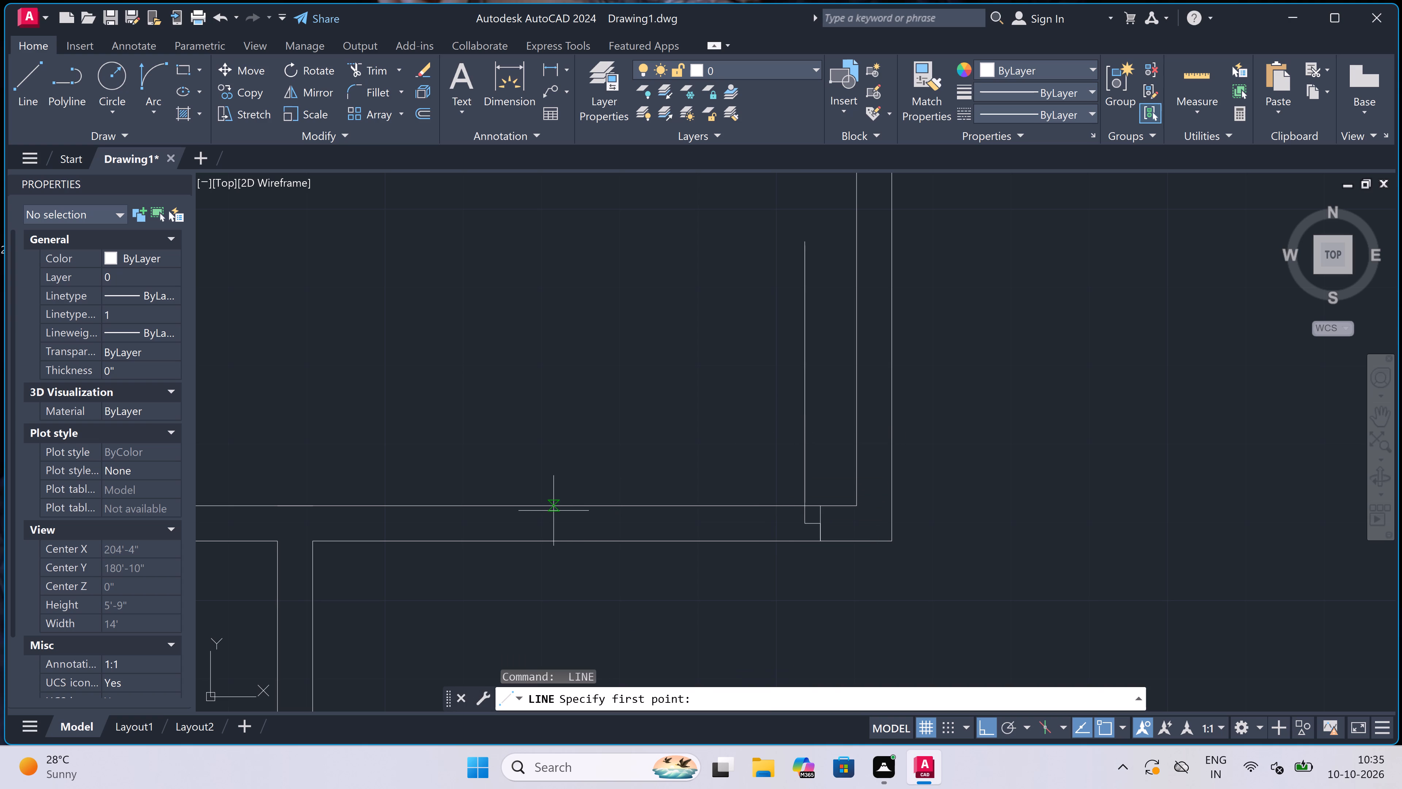
{"action": "left_click", "coordinate": [565, 502]}
{"action": "left_click", "coordinate": [559, 535]}
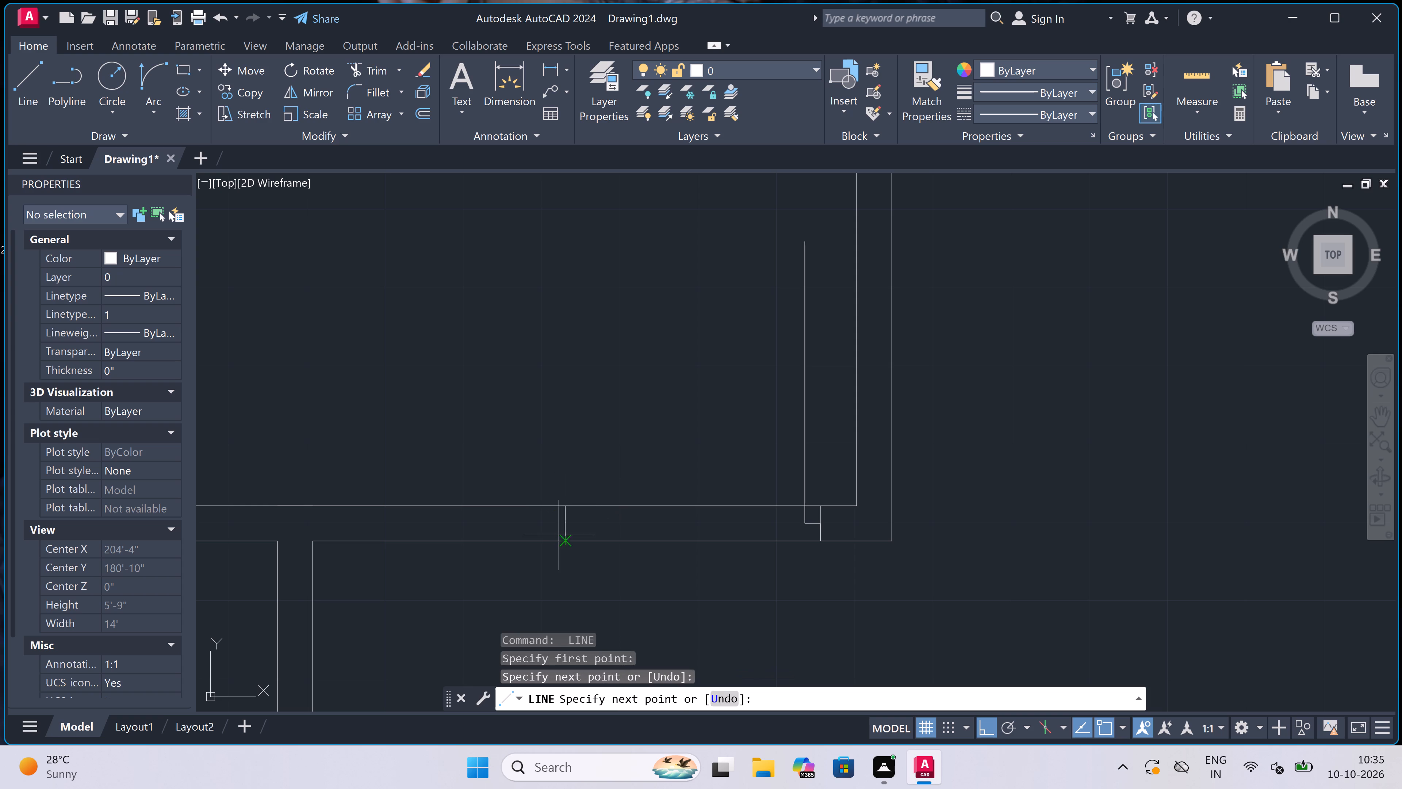
{"action": "left_click", "coordinate": [562, 527]}
{"action": "type", "text": "2\""}
{"action": "key", "text": "space"}
{"action": "key", "text": "Escape"}
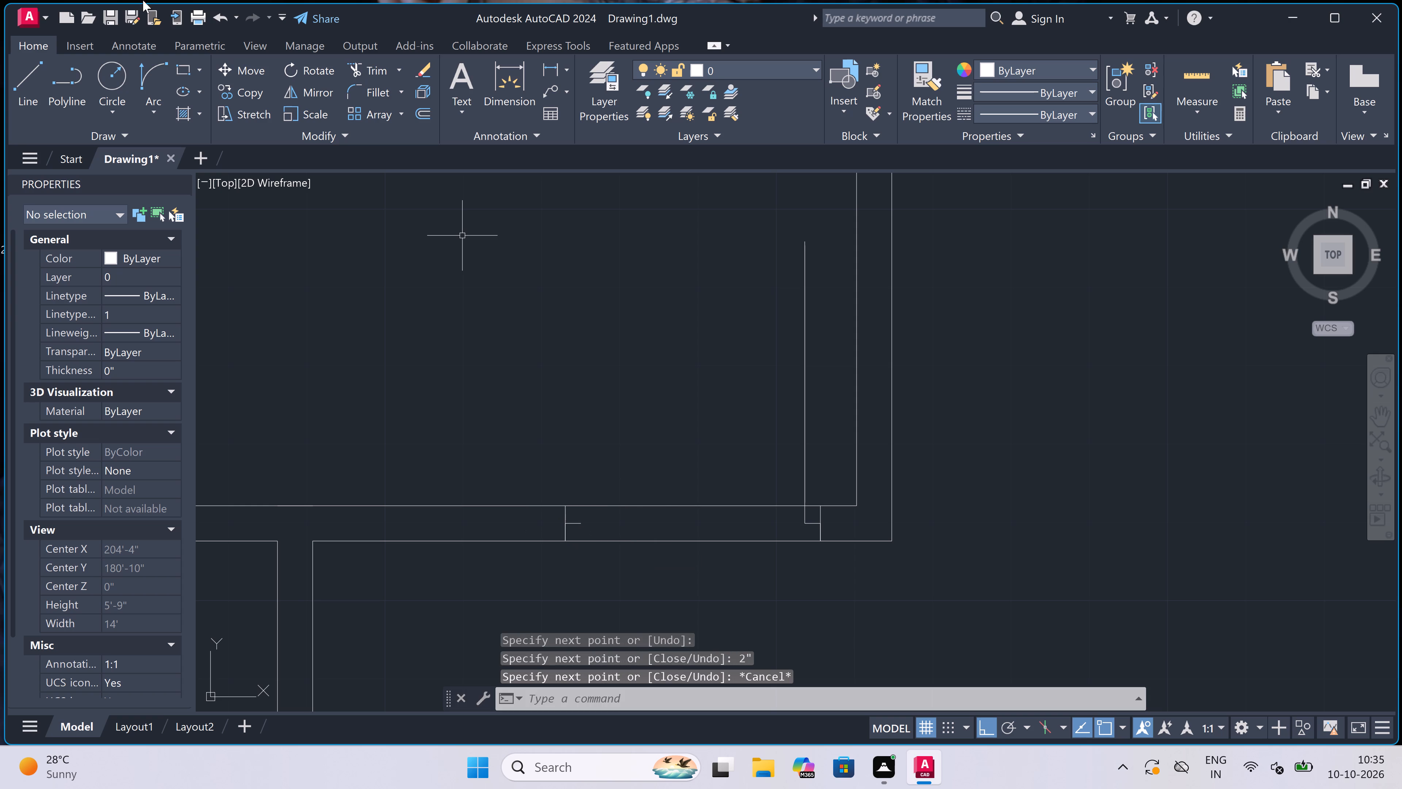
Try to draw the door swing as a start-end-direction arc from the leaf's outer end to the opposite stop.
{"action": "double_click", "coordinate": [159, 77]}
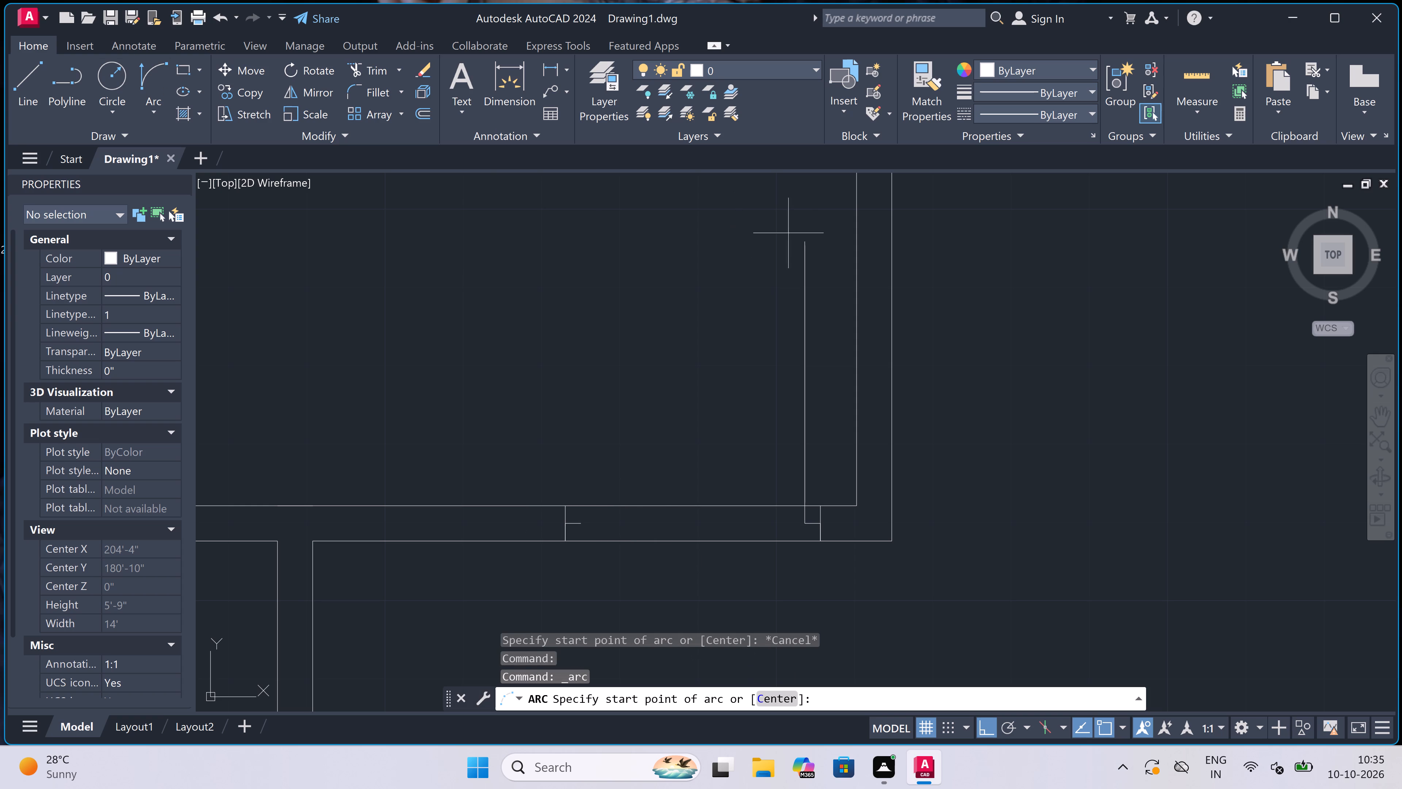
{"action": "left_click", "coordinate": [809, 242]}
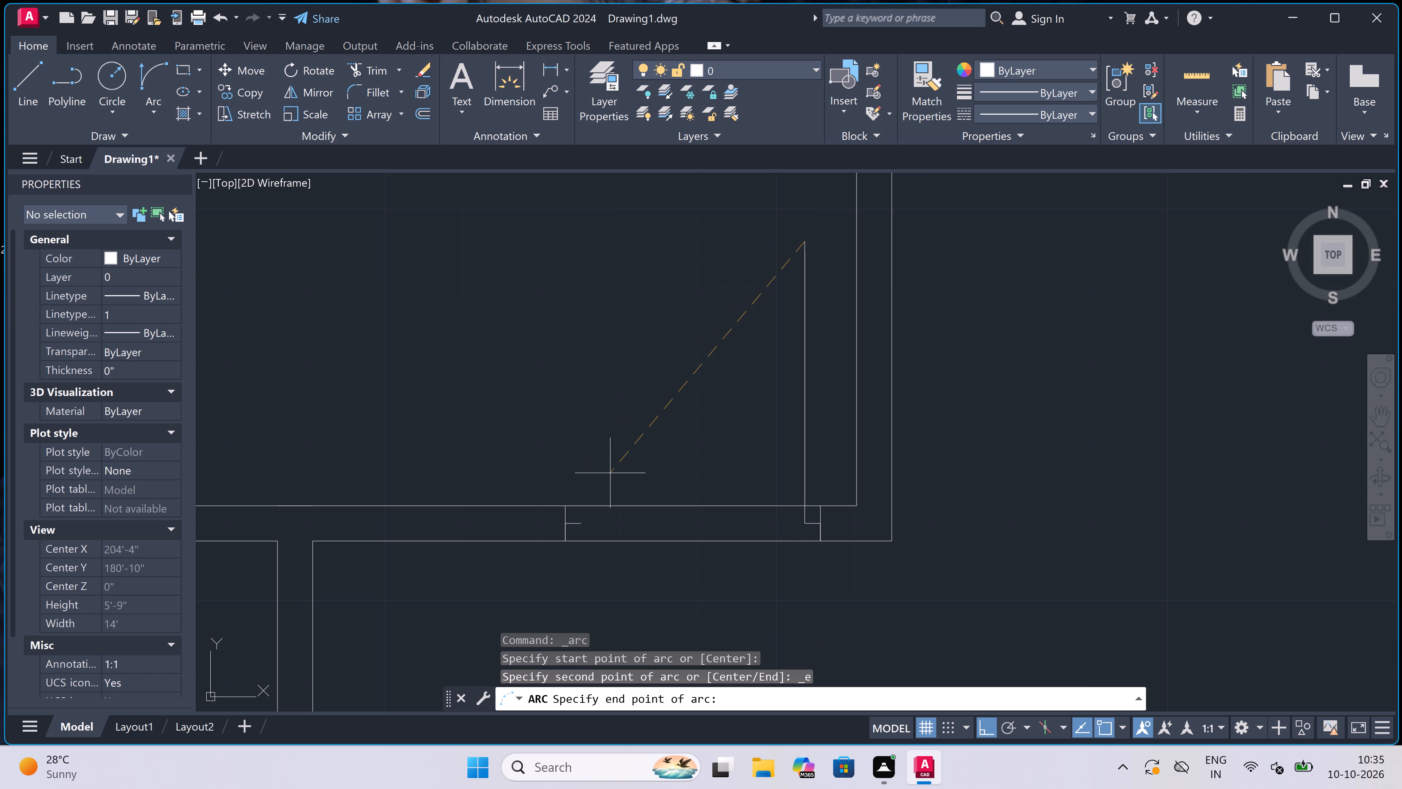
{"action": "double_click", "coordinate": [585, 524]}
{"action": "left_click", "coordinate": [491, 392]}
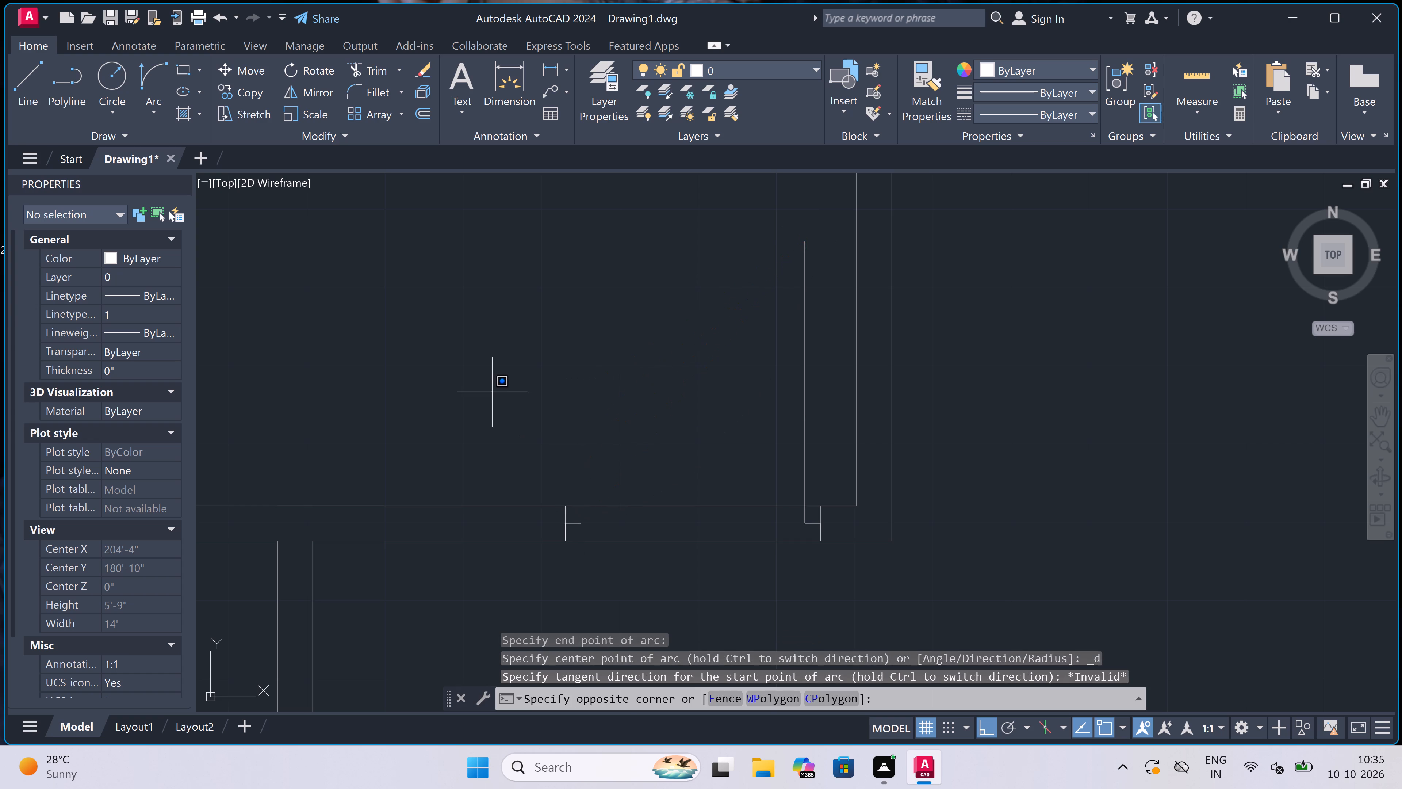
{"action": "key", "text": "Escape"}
Draw the door swing as a three-point arc from the leaf's outer end through the opposite stop's tip, ending below the wall.
{"action": "key", "text": "space"}
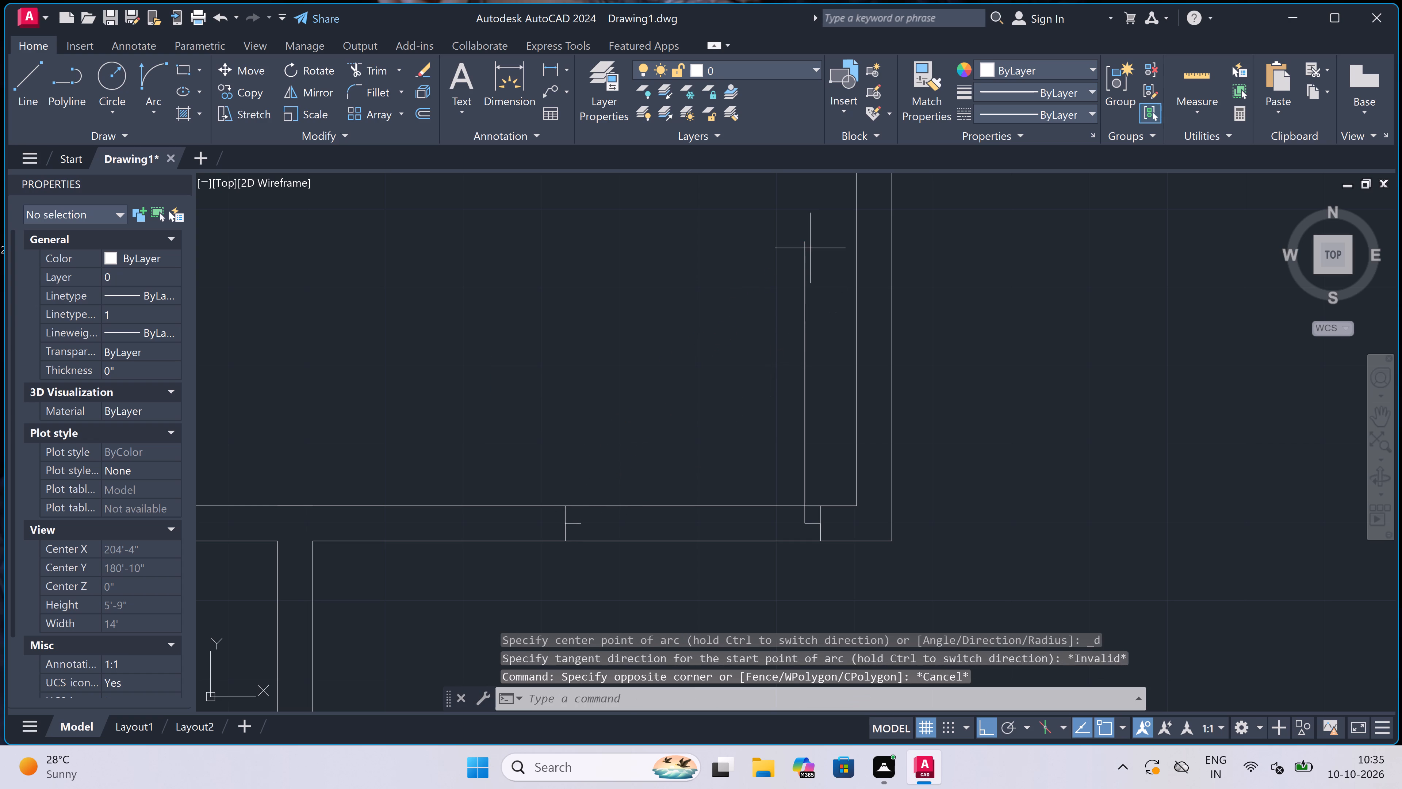
{"action": "left_click", "coordinate": [805, 240]}
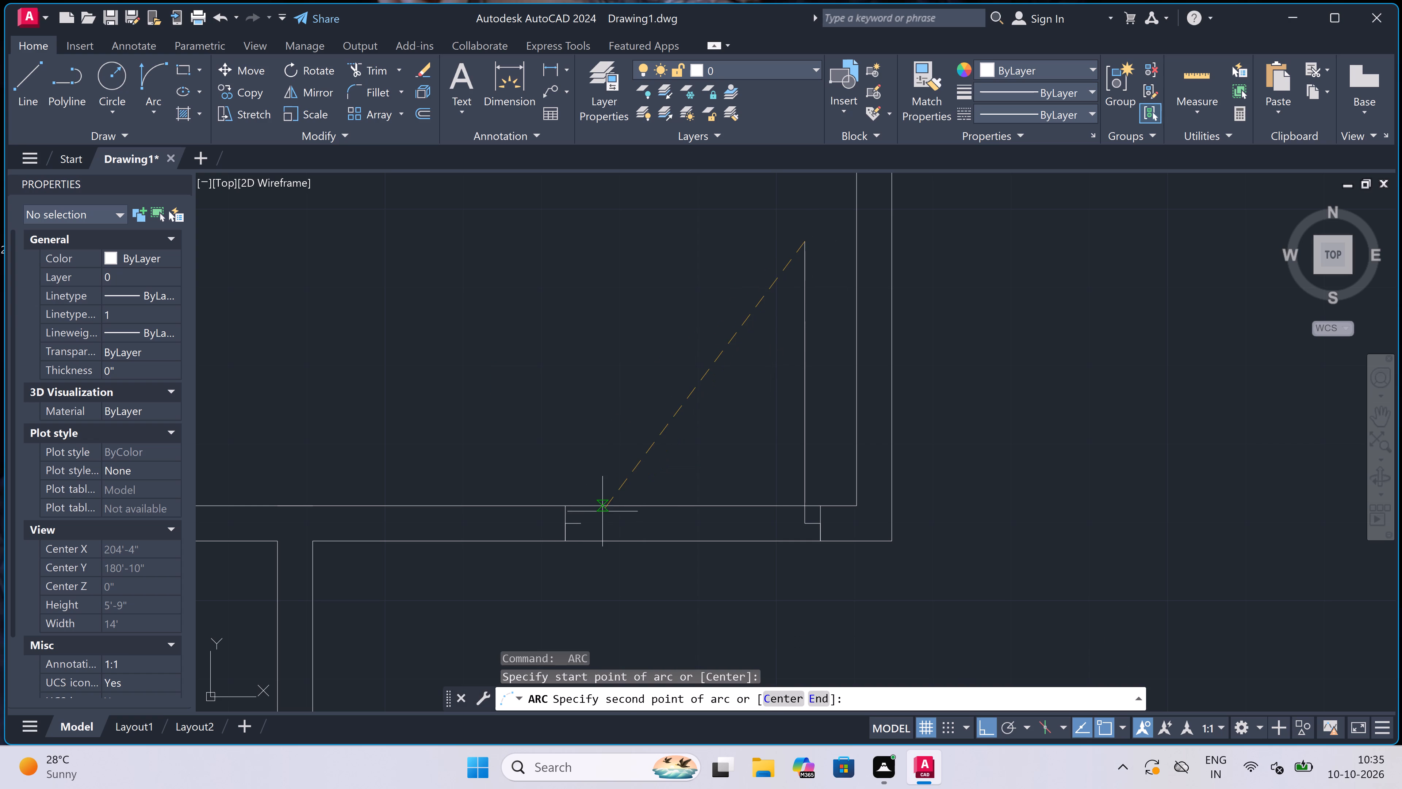
{"action": "left_click", "coordinate": [582, 523]}
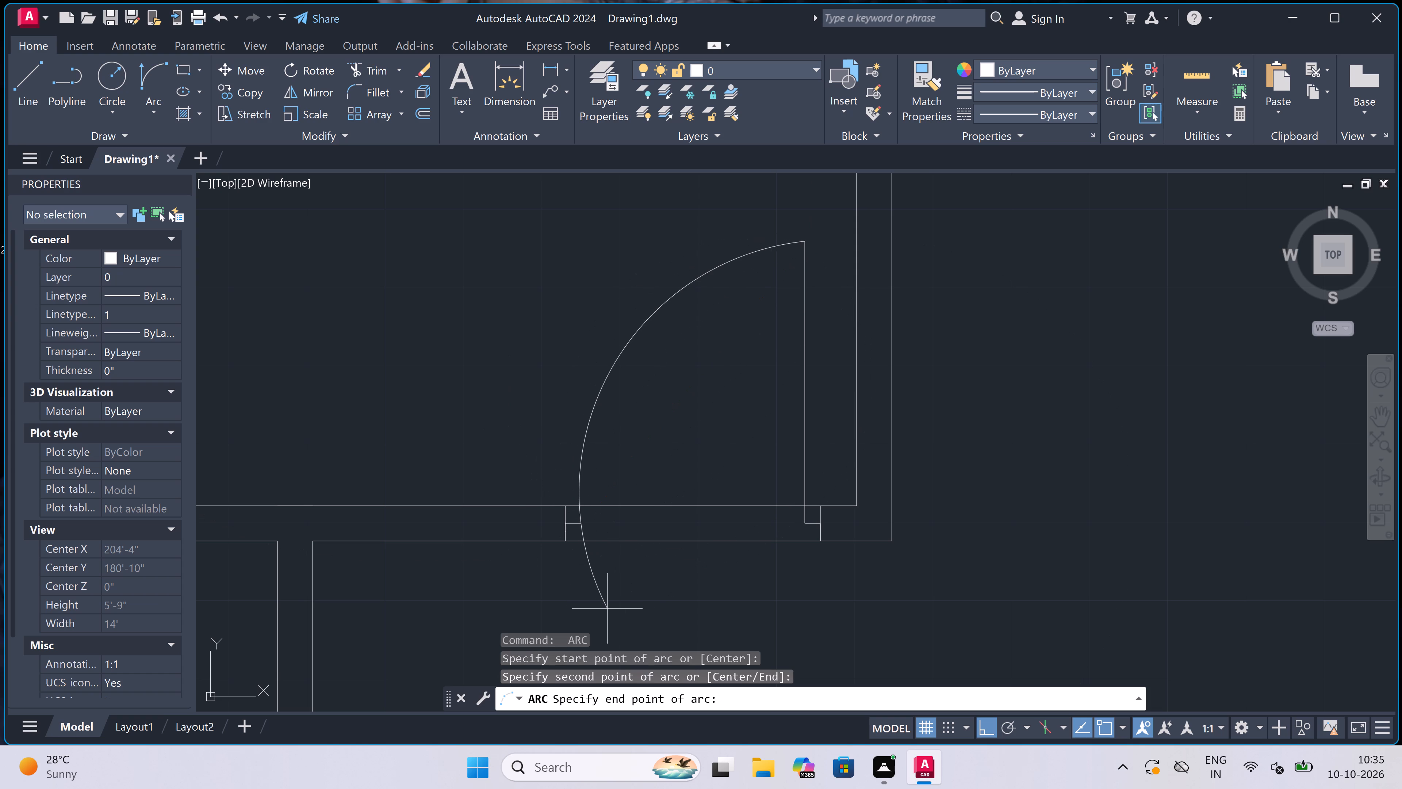
{"action": "left_click", "coordinate": [636, 618]}
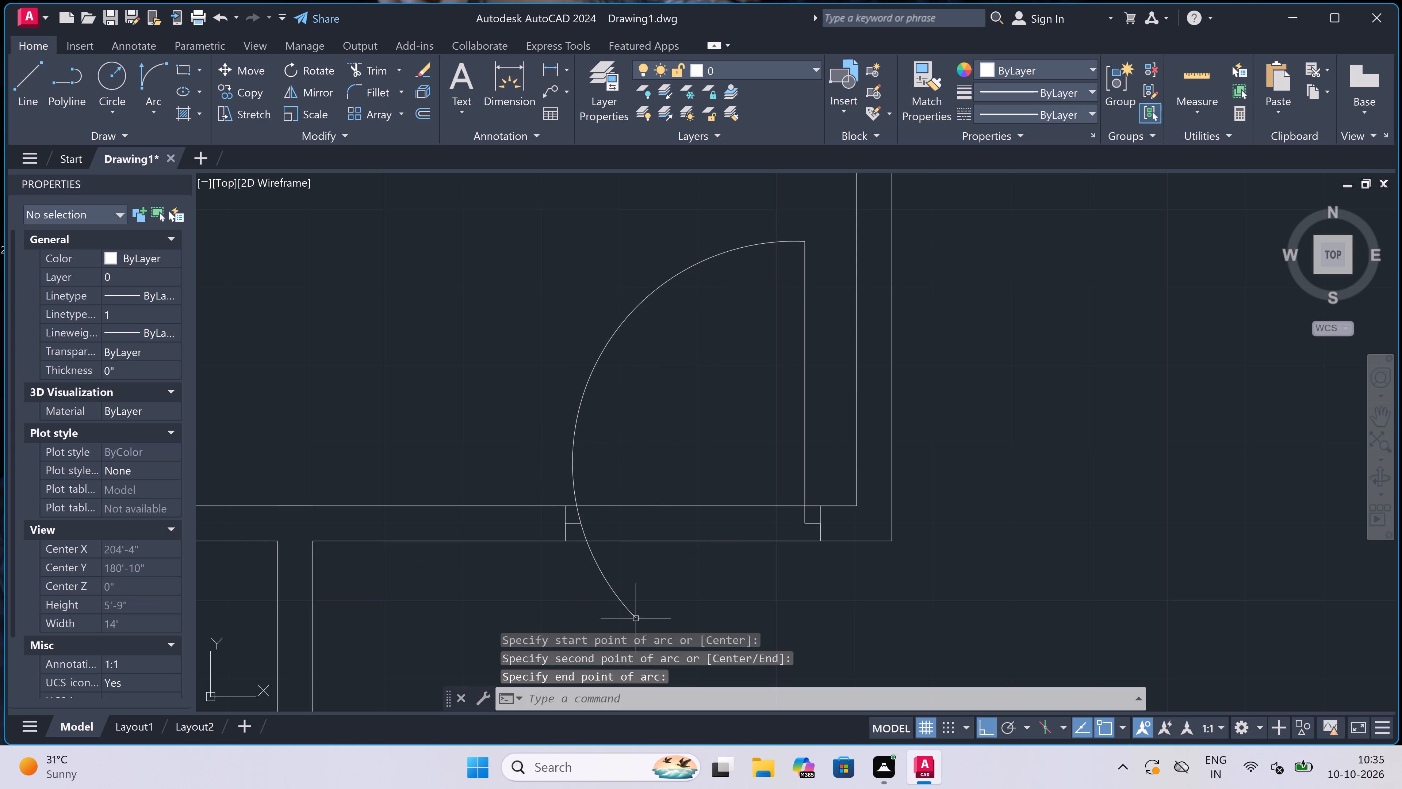
Trim the wall lines between the jambs and the swing arc's tail beyond the stop to open the upper-left room's doorway.
{"action": "key", "text": "t"}
{"action": "key", "text": "r"}
{"action": "key", "text": "space"}
{"action": "left_click", "coordinate": [647, 476]}
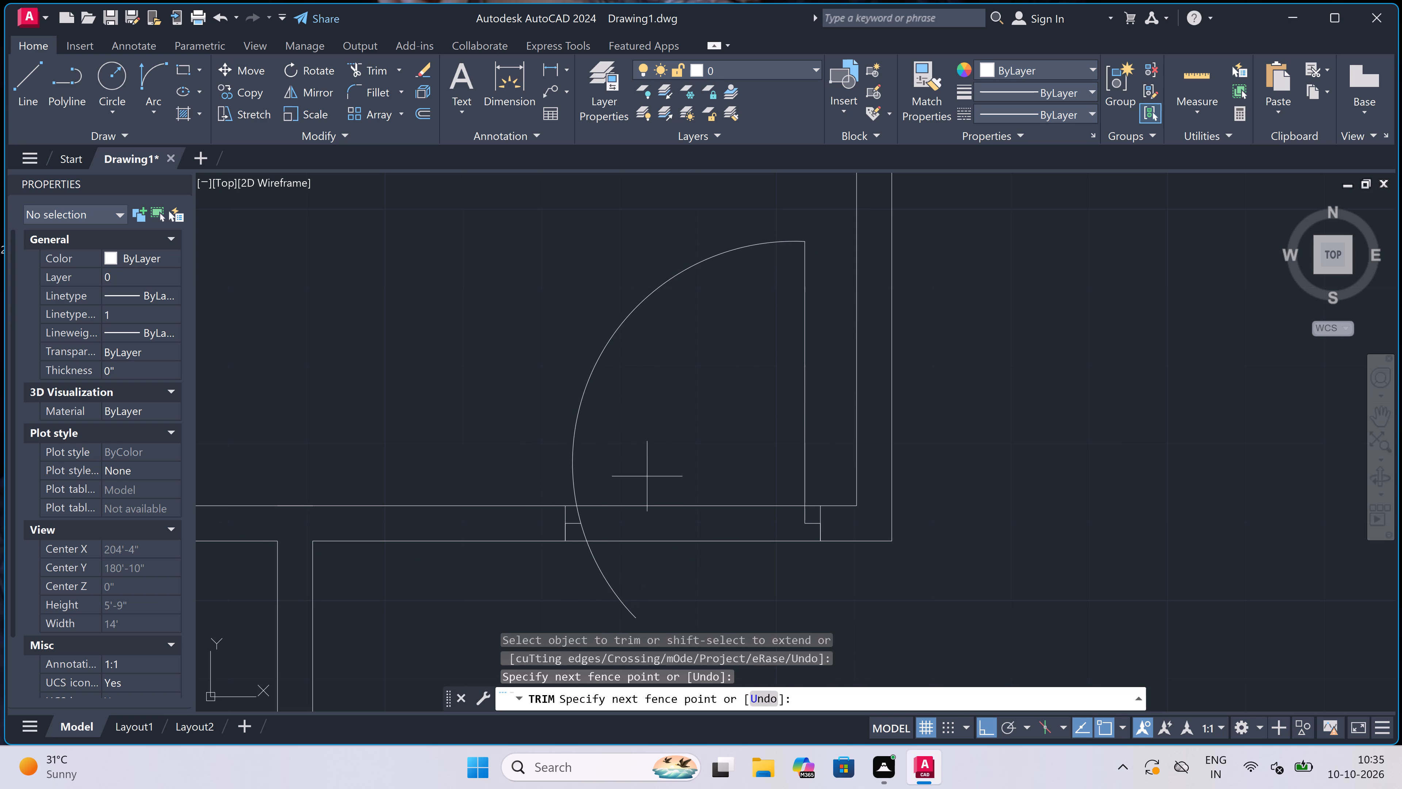
{"action": "left_click", "coordinate": [558, 582]}
{"action": "scroll", "coordinate": [594, 539], "scroll_direction": "up", "scroll_amount": 3}
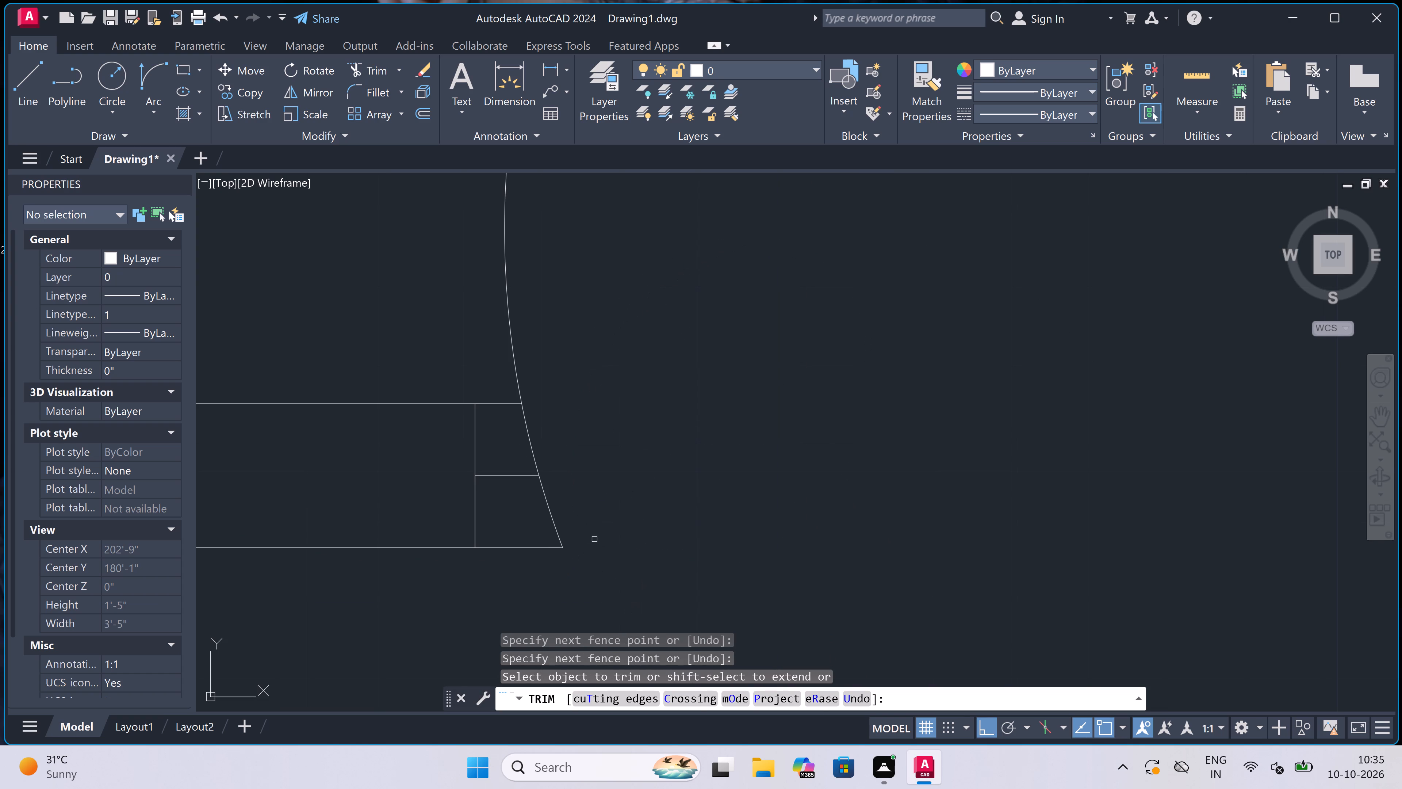
{"action": "left_click", "coordinate": [451, 563]}
{"action": "left_click", "coordinate": [590, 523]}
{"action": "scroll", "coordinate": [664, 494], "scroll_direction": "down", "scroll_amount": 9}
{"action": "key", "text": "Escape"}
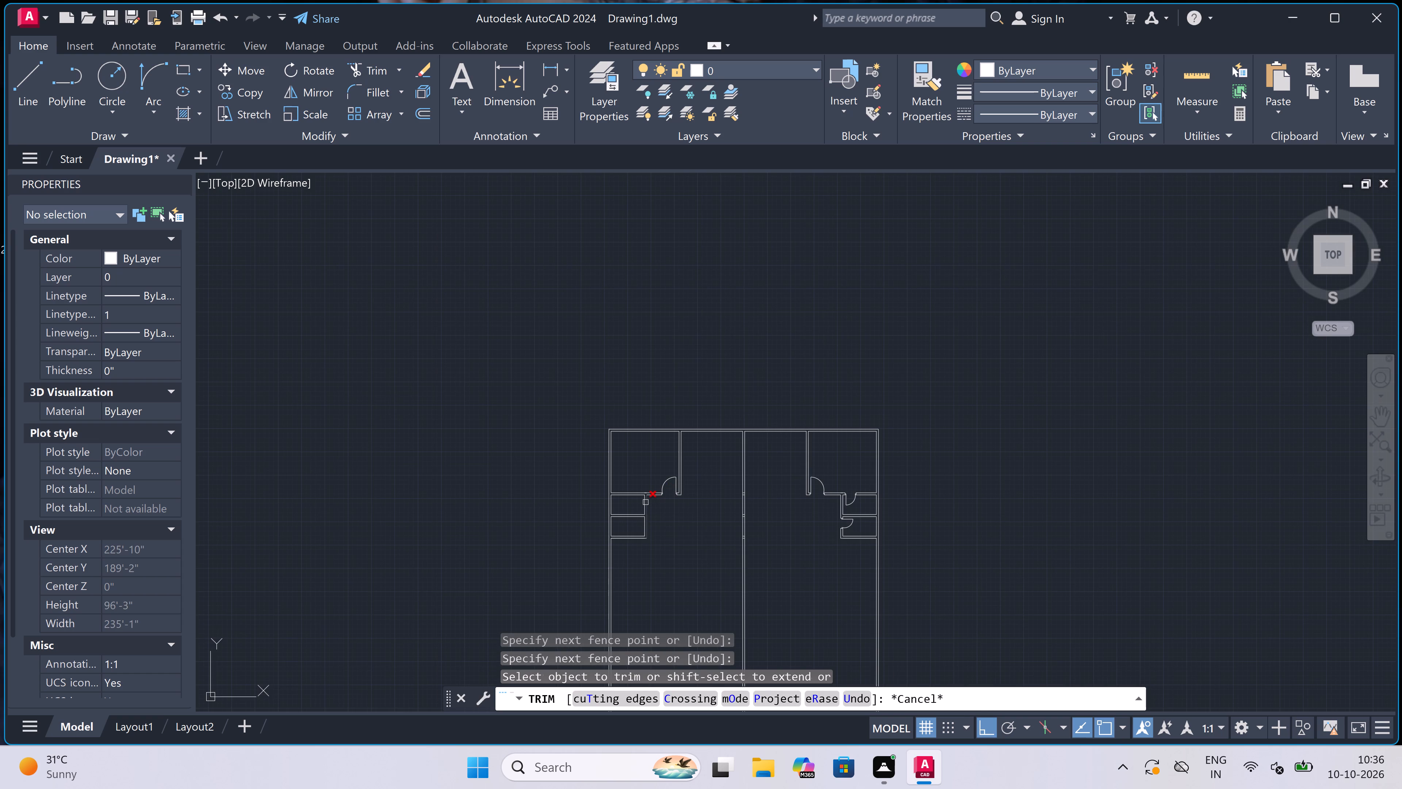
Draw a door jamb across the upper small left-hand room's top wall near its right corner, with a 2" stop leftward and a 2' leaf downward.
{"action": "scroll", "coordinate": [640, 493], "scroll_direction": "up", "scroll_amount": 5}
{"action": "scroll", "coordinate": [643, 493], "scroll_direction": "down", "scroll_amount": 2}
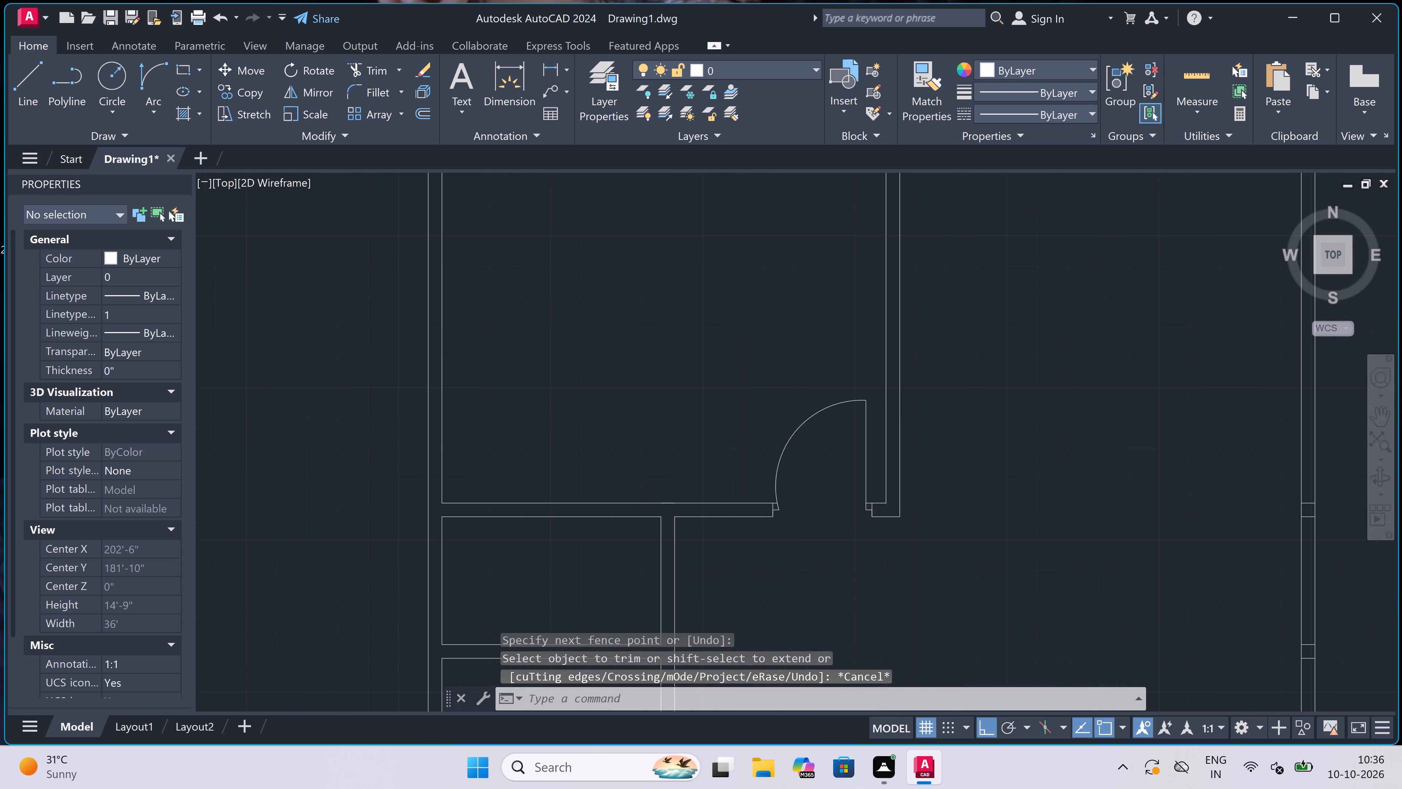
{"action": "scroll", "coordinate": [617, 508], "scroll_direction": "up", "scroll_amount": 3}
{"action": "key", "text": "l"}
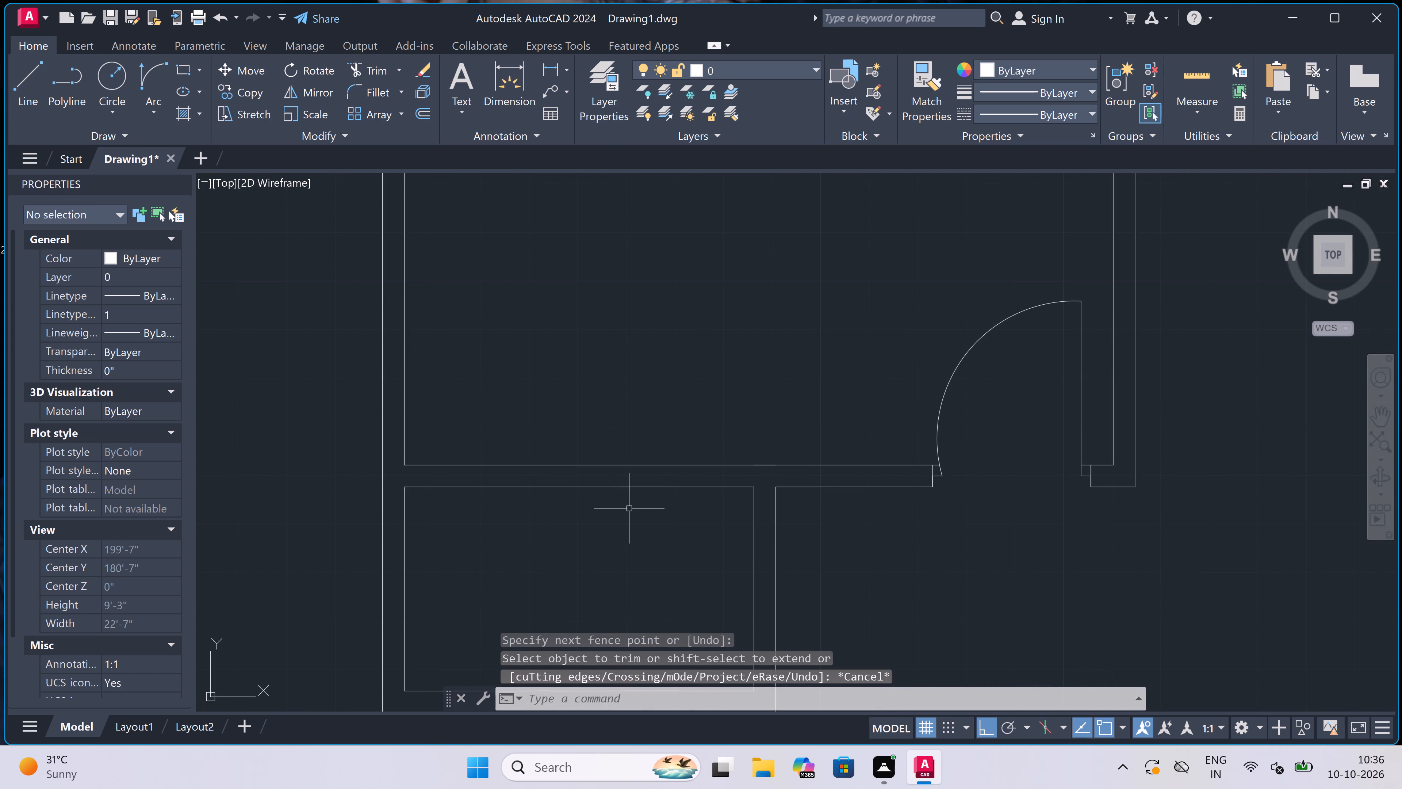
{"action": "key", "text": "space"}
{"action": "scroll", "coordinate": [725, 479], "scroll_direction": "up", "scroll_amount": 1}
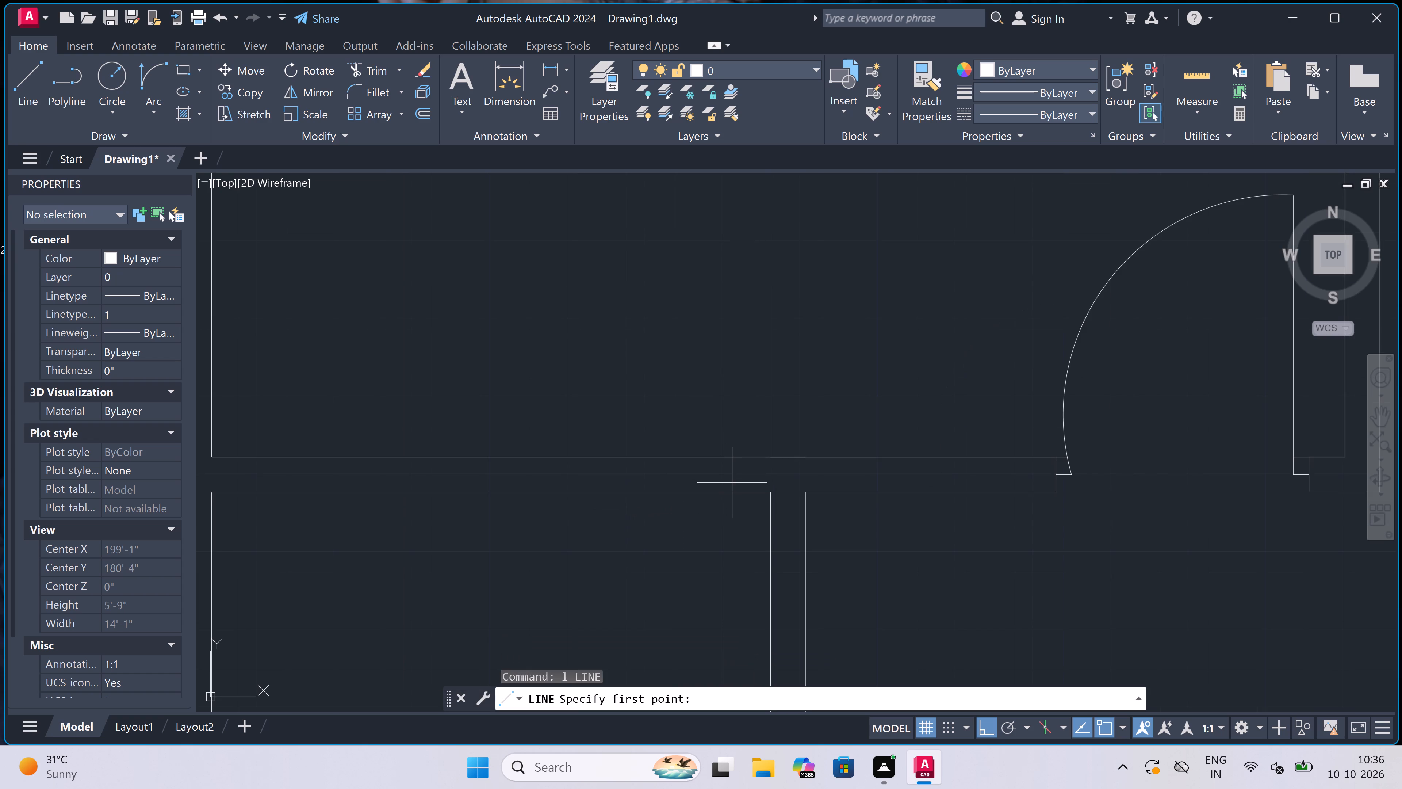
{"action": "left_click", "coordinate": [738, 489]}
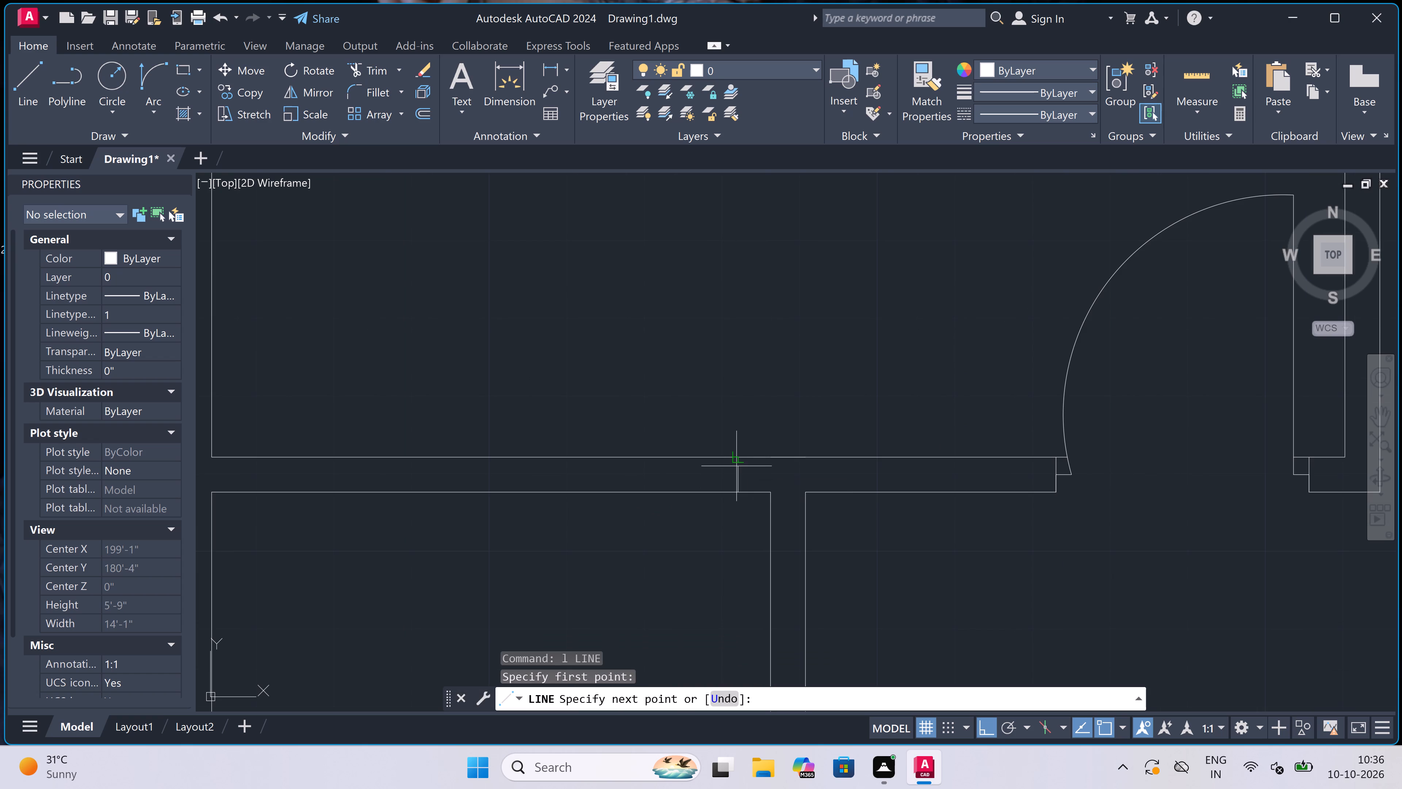
{"action": "left_click", "coordinate": [736, 466]}
{"action": "scroll", "coordinate": [736, 466], "scroll_direction": "up", "scroll_amount": 1}
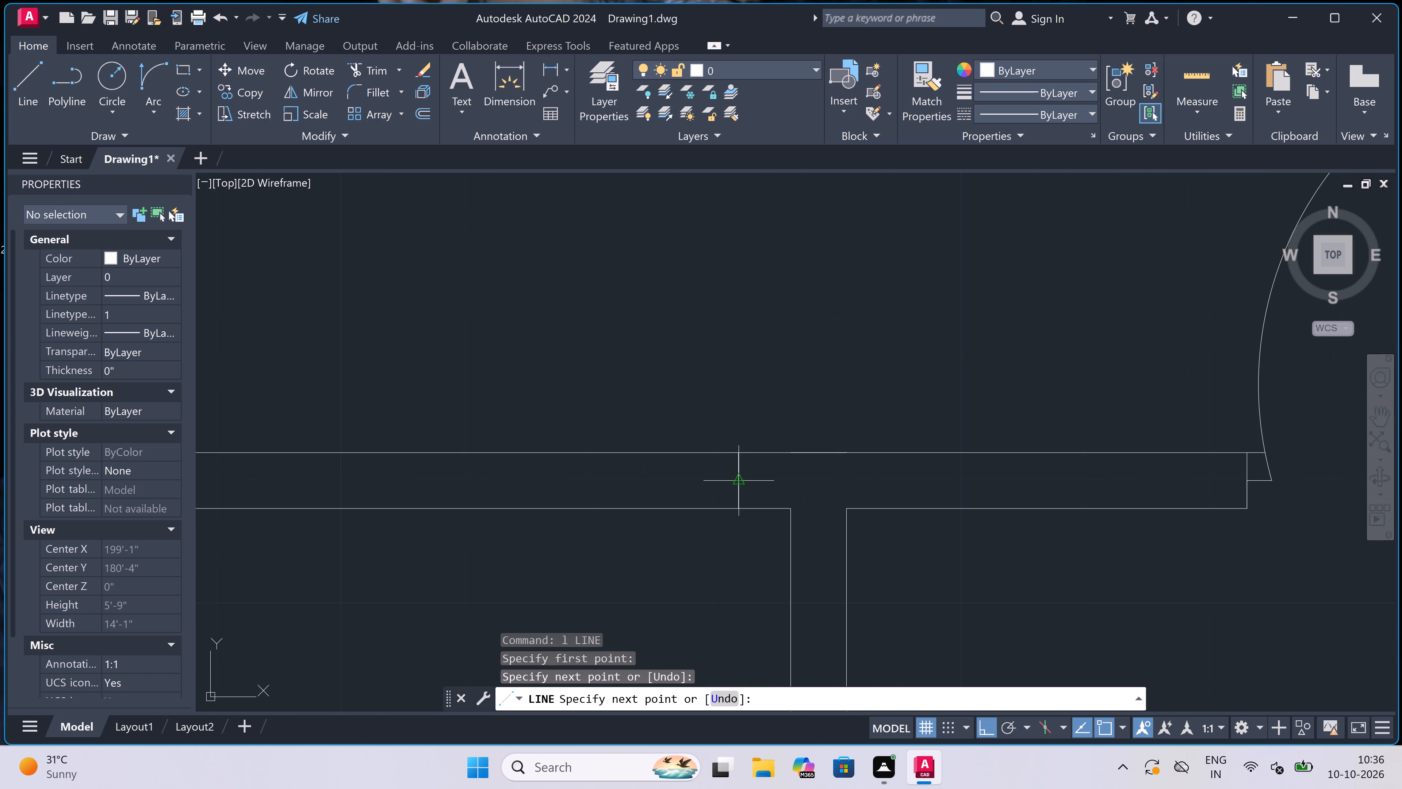
{"action": "left_click", "coordinate": [739, 482]}
{"action": "type", "text": "2\""}
{"action": "key", "text": "space"}
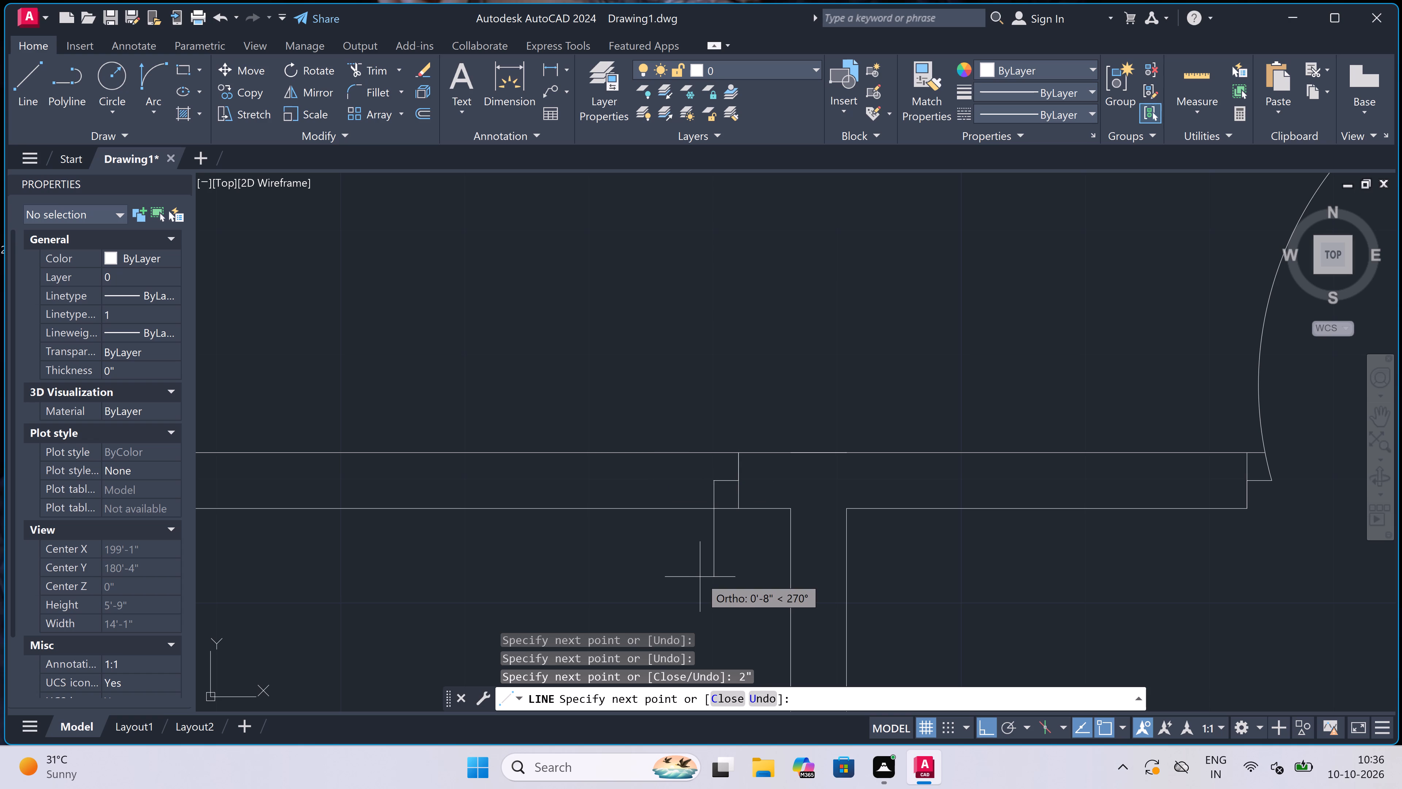
{"action": "type", "text": "2'"}
{"action": "key", "text": "space"}
{"action": "key", "text": "Escape"}
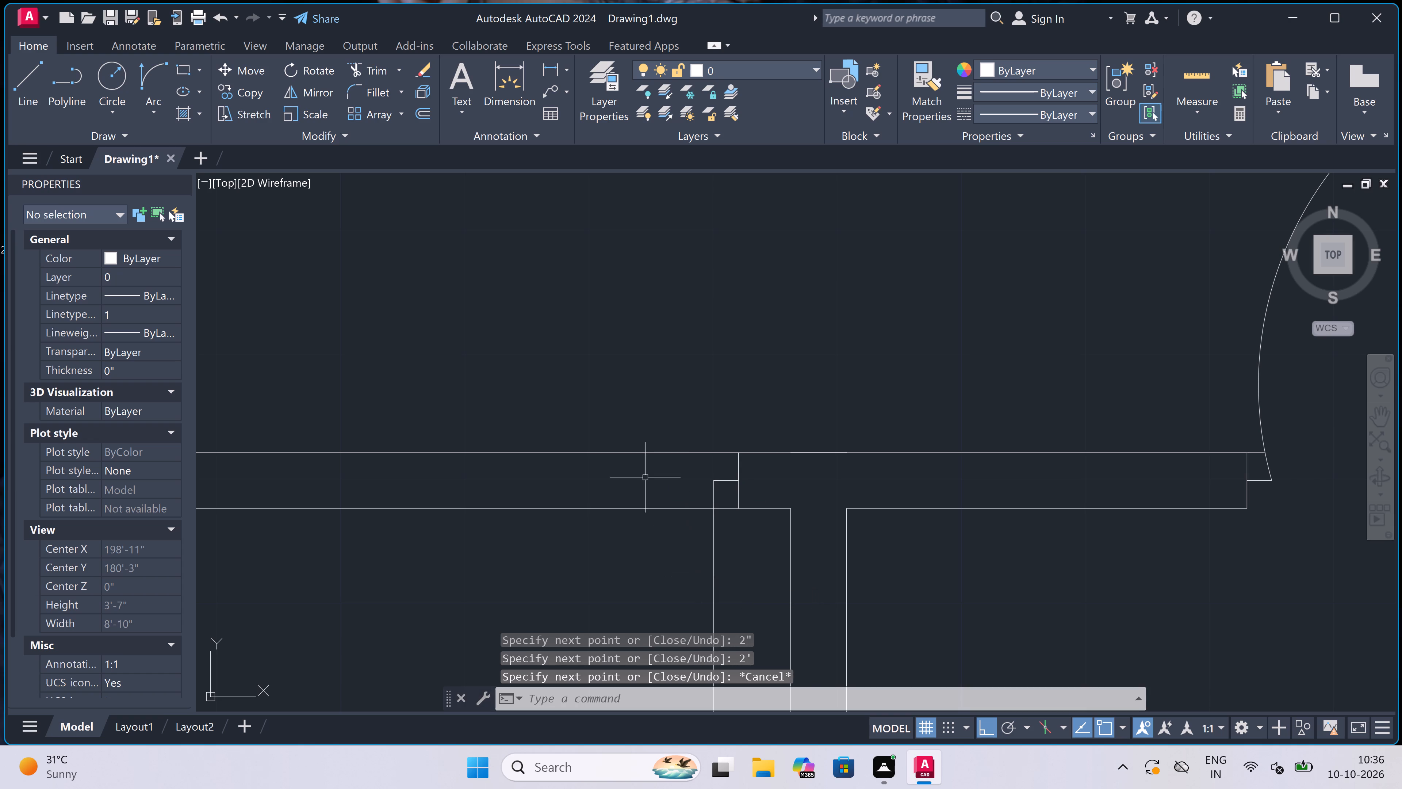
Draw the opposite door jamb farther left across the same top wall, with a 2" stop rightward from its midpoint.
{"action": "key", "text": "space"}
{"action": "scroll", "coordinate": [604, 458], "scroll_direction": "down", "scroll_amount": 3}
{"action": "scroll", "coordinate": [516, 478], "scroll_direction": "up", "scroll_amount": 1}
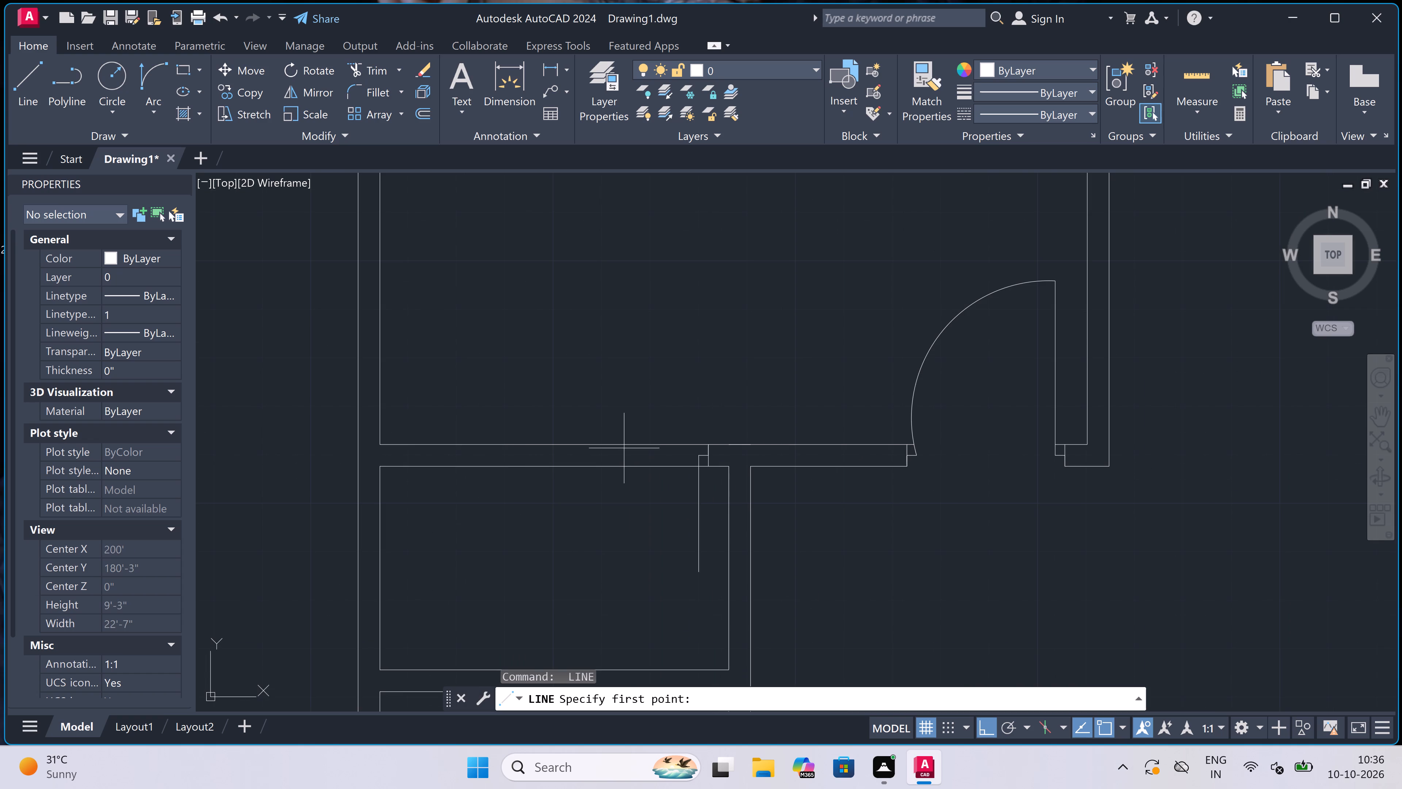
{"action": "left_click", "coordinate": [607, 468]}
{"action": "scroll", "coordinate": [606, 457], "scroll_direction": "up", "scroll_amount": 3}
{"action": "left_click", "coordinate": [613, 416]}
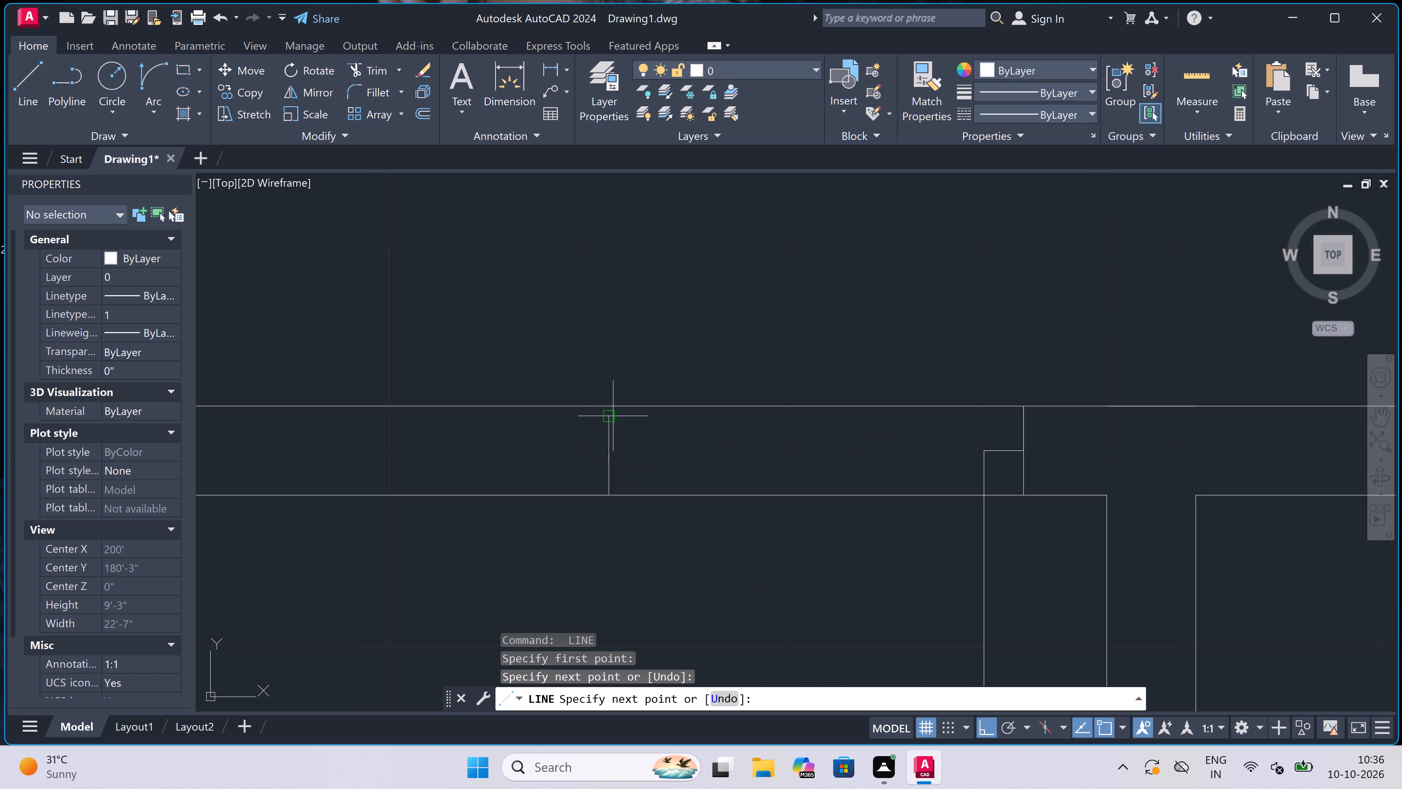
{"action": "scroll", "coordinate": [613, 411], "scroll_direction": "up", "scroll_amount": 3}
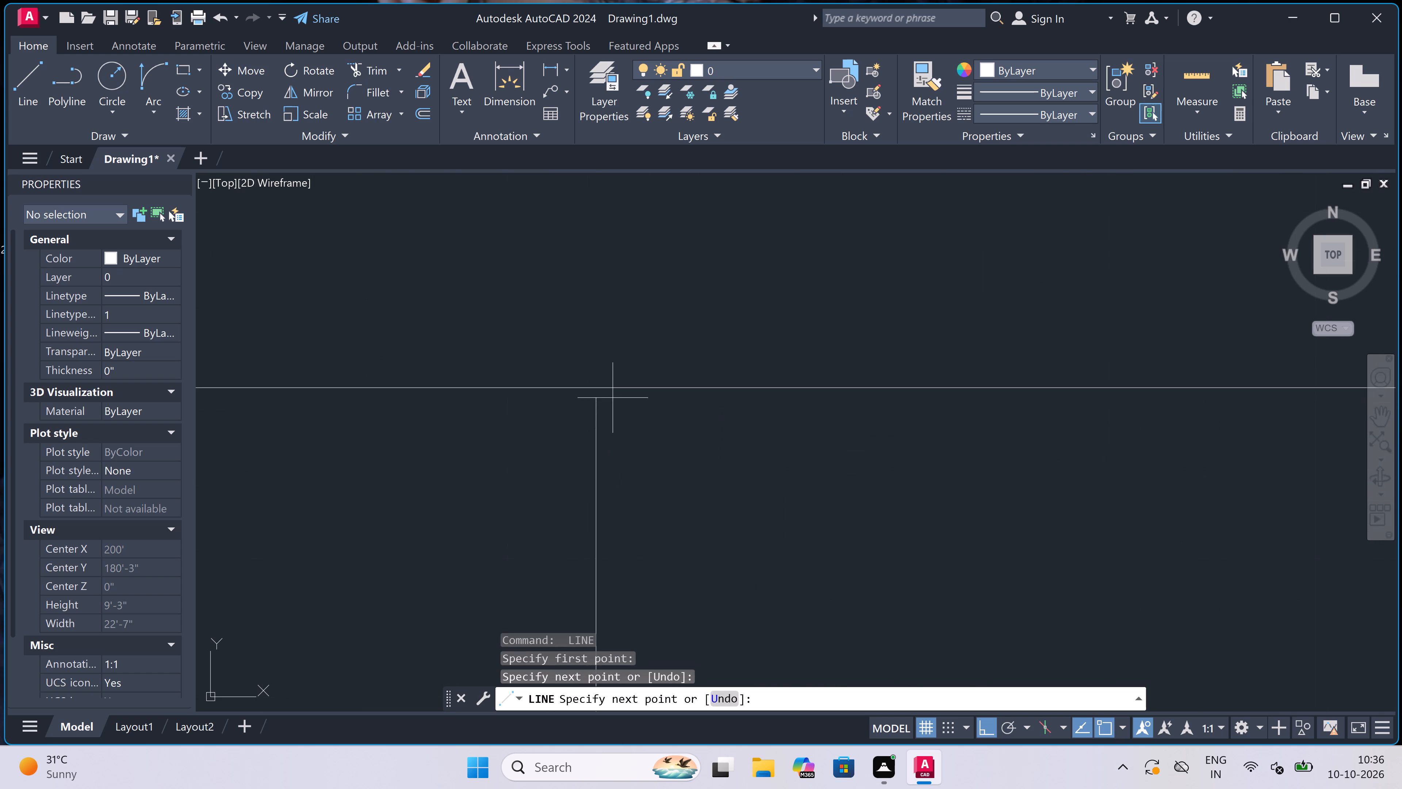
{"action": "double_click", "coordinate": [594, 388]}
{"action": "scroll", "coordinate": [594, 388], "scroll_direction": "down", "scroll_amount": 2}
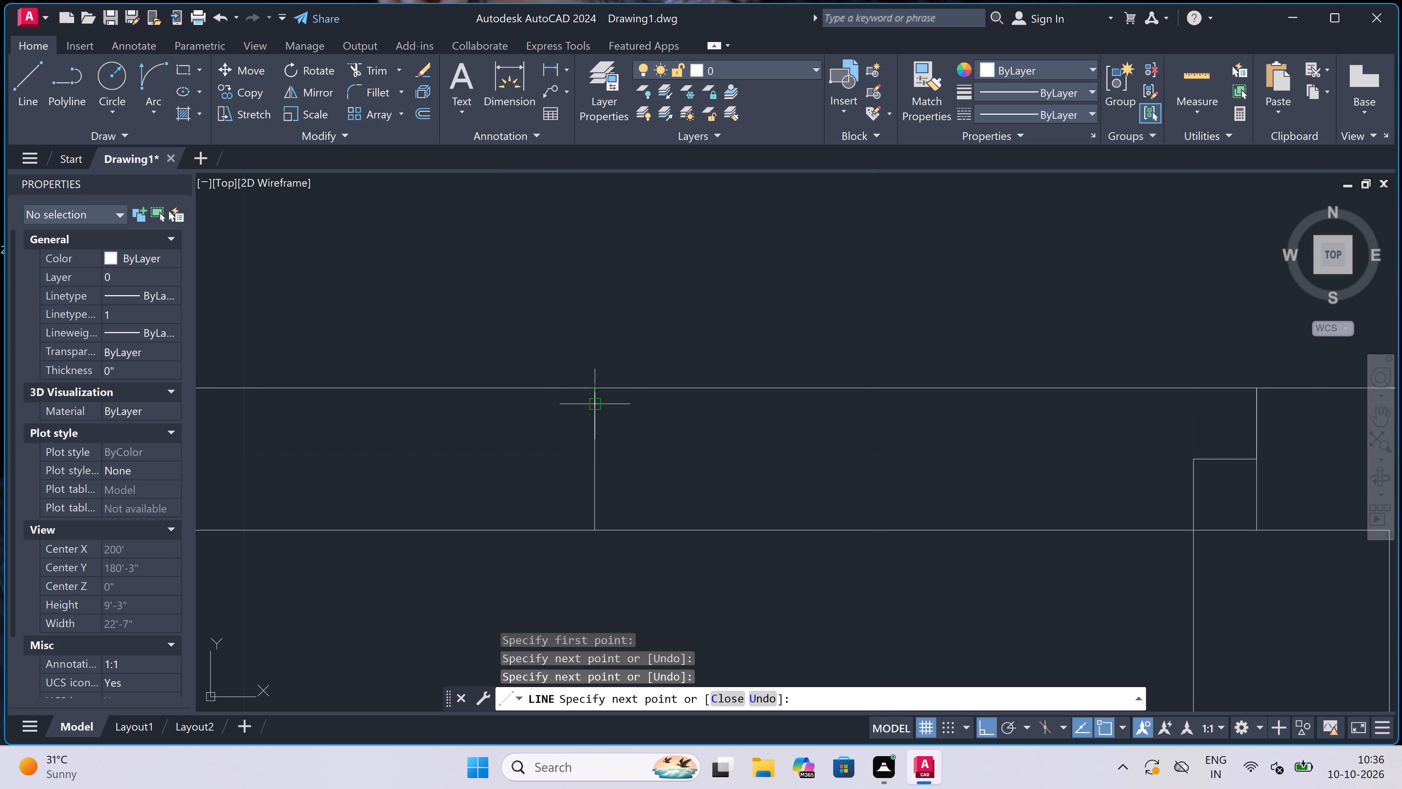
{"action": "double_click", "coordinate": [595, 457]}
{"action": "type", "text": "2\""}
{"action": "key", "text": "space"}
{"action": "key", "text": "Escape"}
Draw the upper small left-hand room's door swing arc from the leaf's lower end to the opposite stop's tip, bulging down into the room.
{"action": "scroll", "coordinate": [742, 453], "scroll_direction": "down", "scroll_amount": 5}
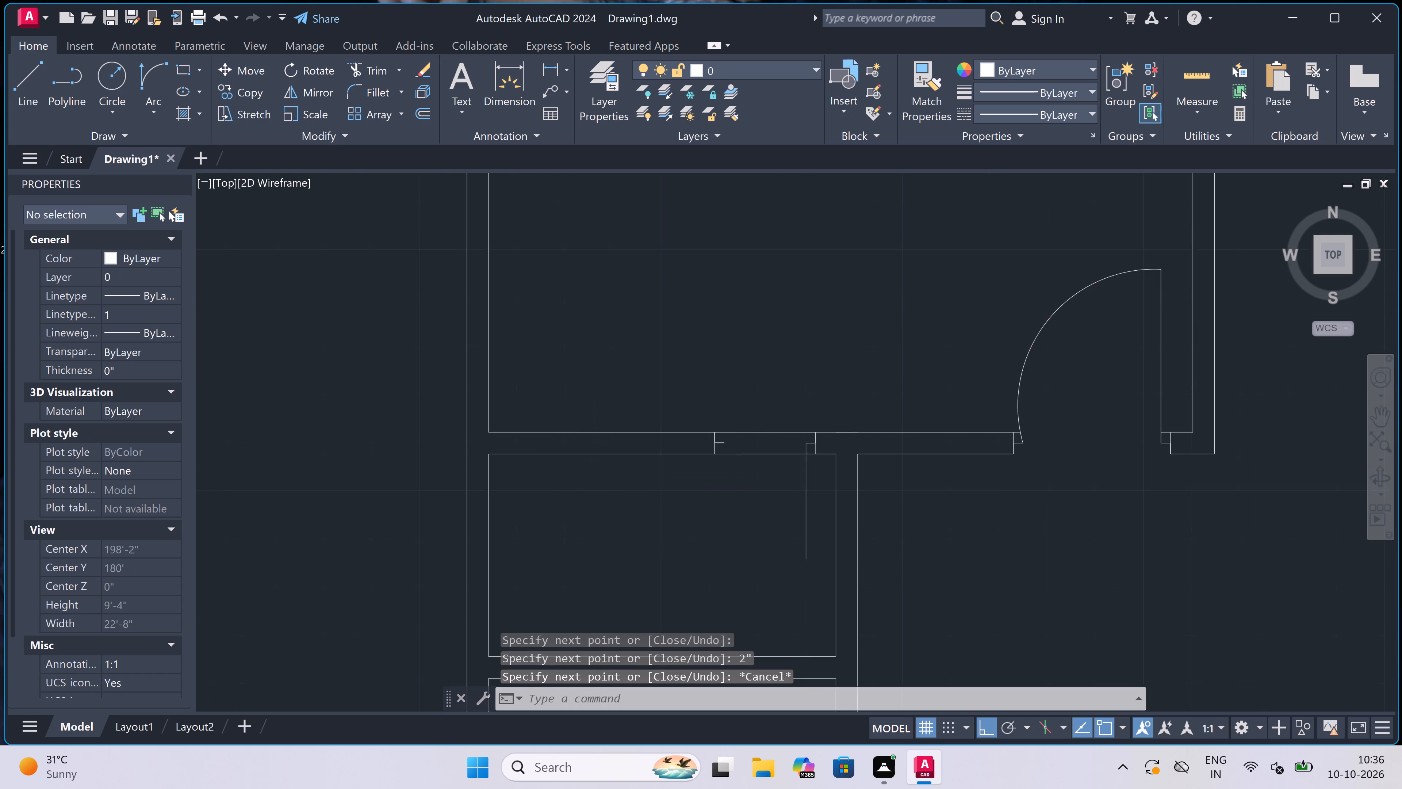
{"action": "double_click", "coordinate": [143, 64]}
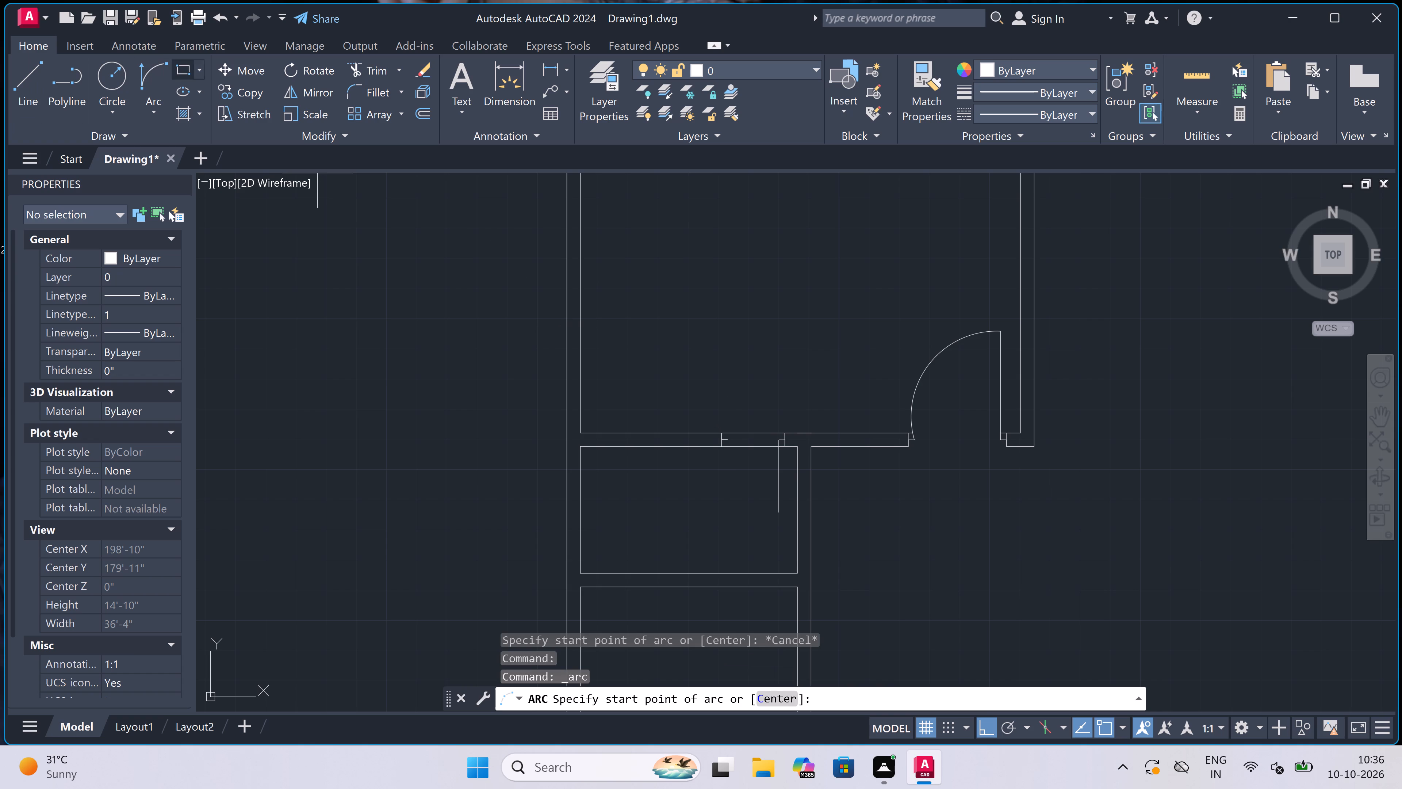
{"action": "scroll", "coordinate": [772, 457], "scroll_direction": "up", "scroll_amount": 2}
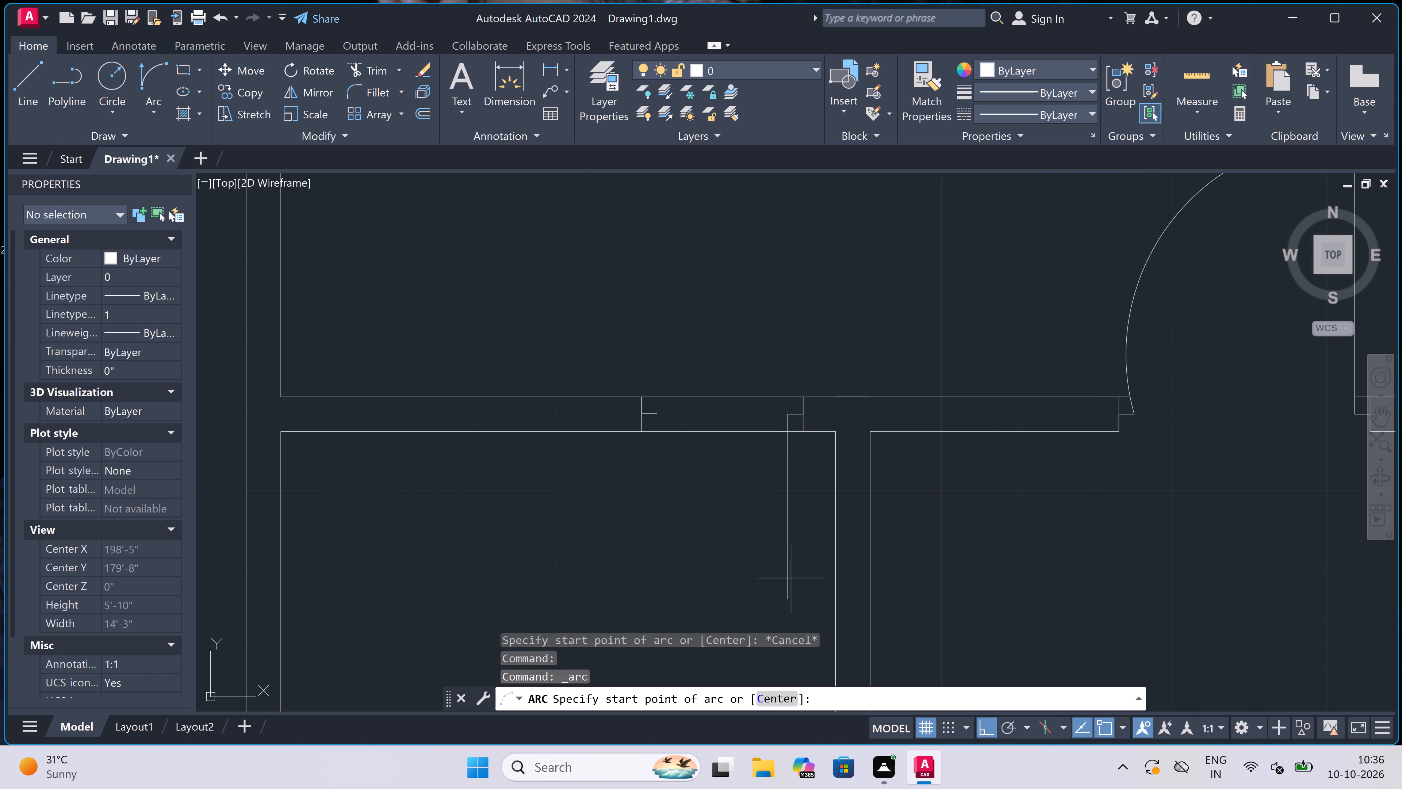
{"action": "left_click", "coordinate": [786, 595]}
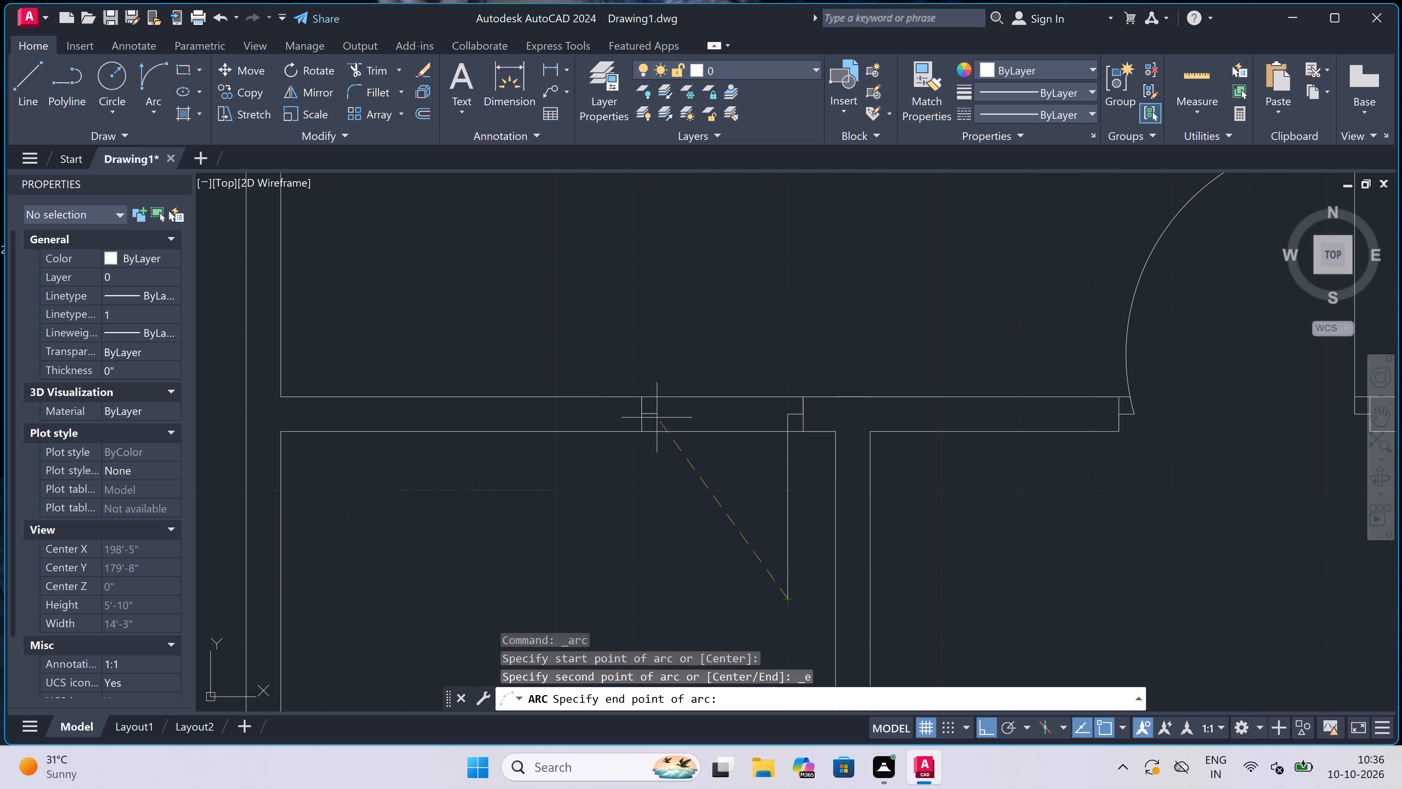
{"action": "left_click", "coordinate": [659, 406]}
{"action": "scroll", "coordinate": [658, 415], "scroll_direction": "down", "scroll_amount": 1}
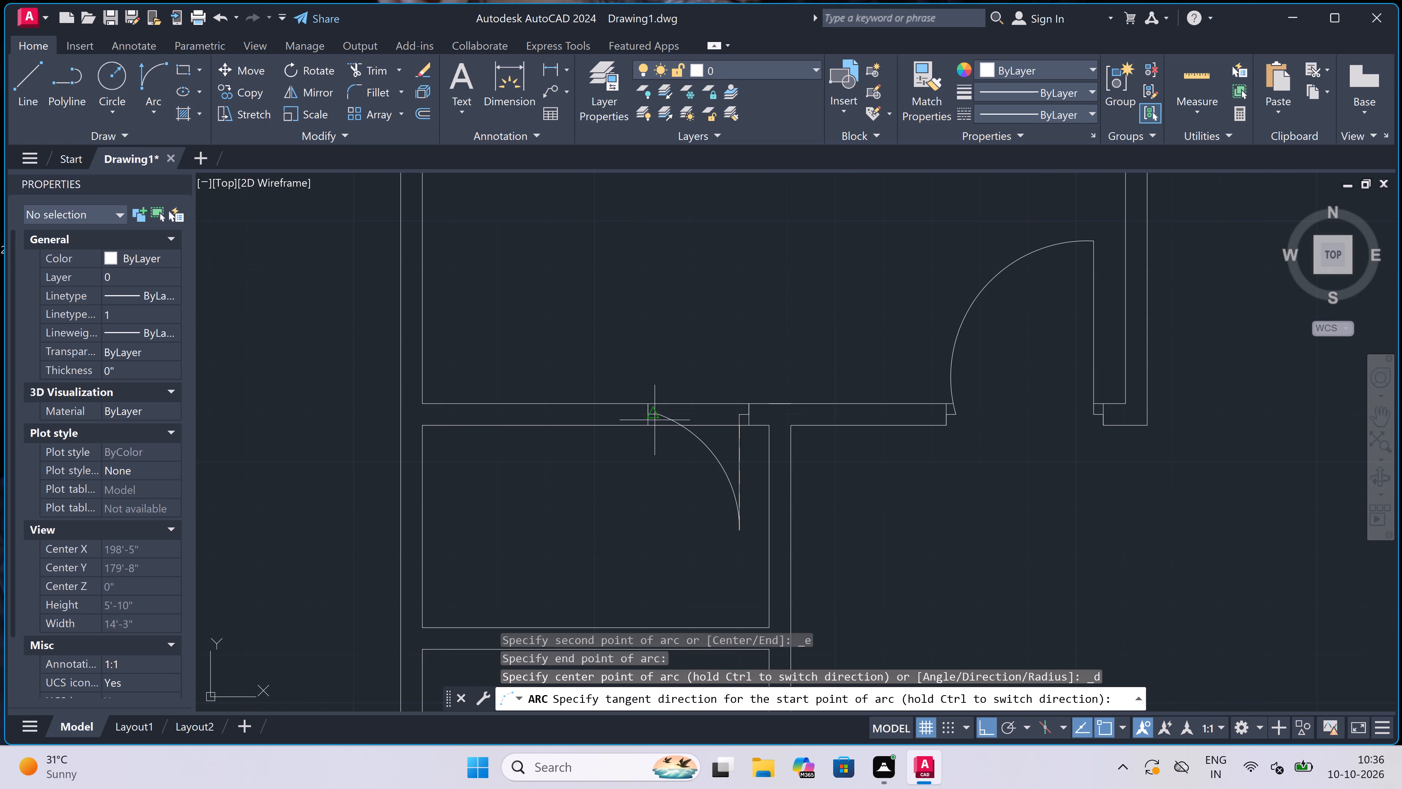
{"action": "left_click", "coordinate": [591, 495]}
Trim both wall lines between the jambs to open the doorway in the upper small left-hand room's top wall.
{"action": "key", "text": "t"}
{"action": "key", "text": "r"}
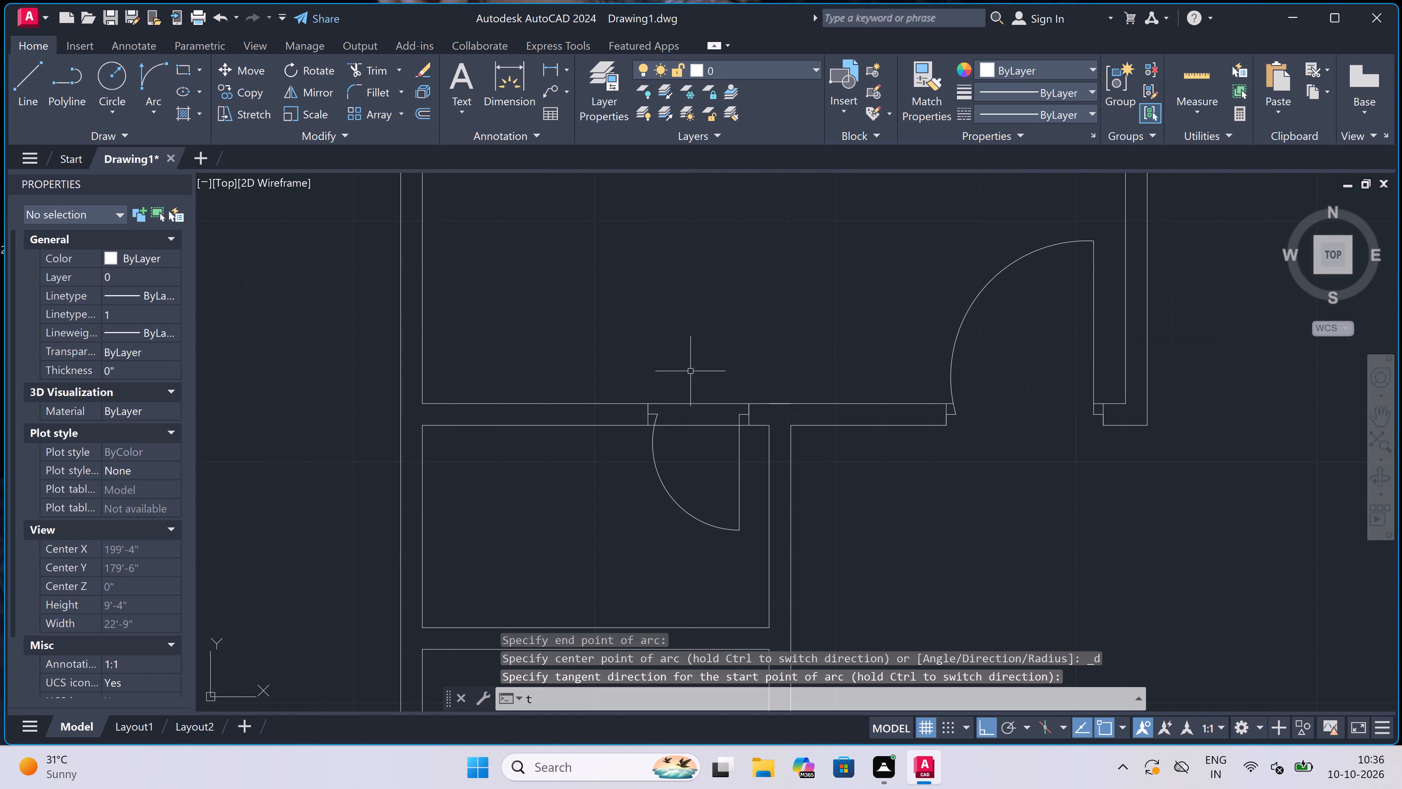
{"action": "key", "text": "space"}
{"action": "left_click", "coordinate": [700, 341]}
{"action": "left_click", "coordinate": [708, 451]}
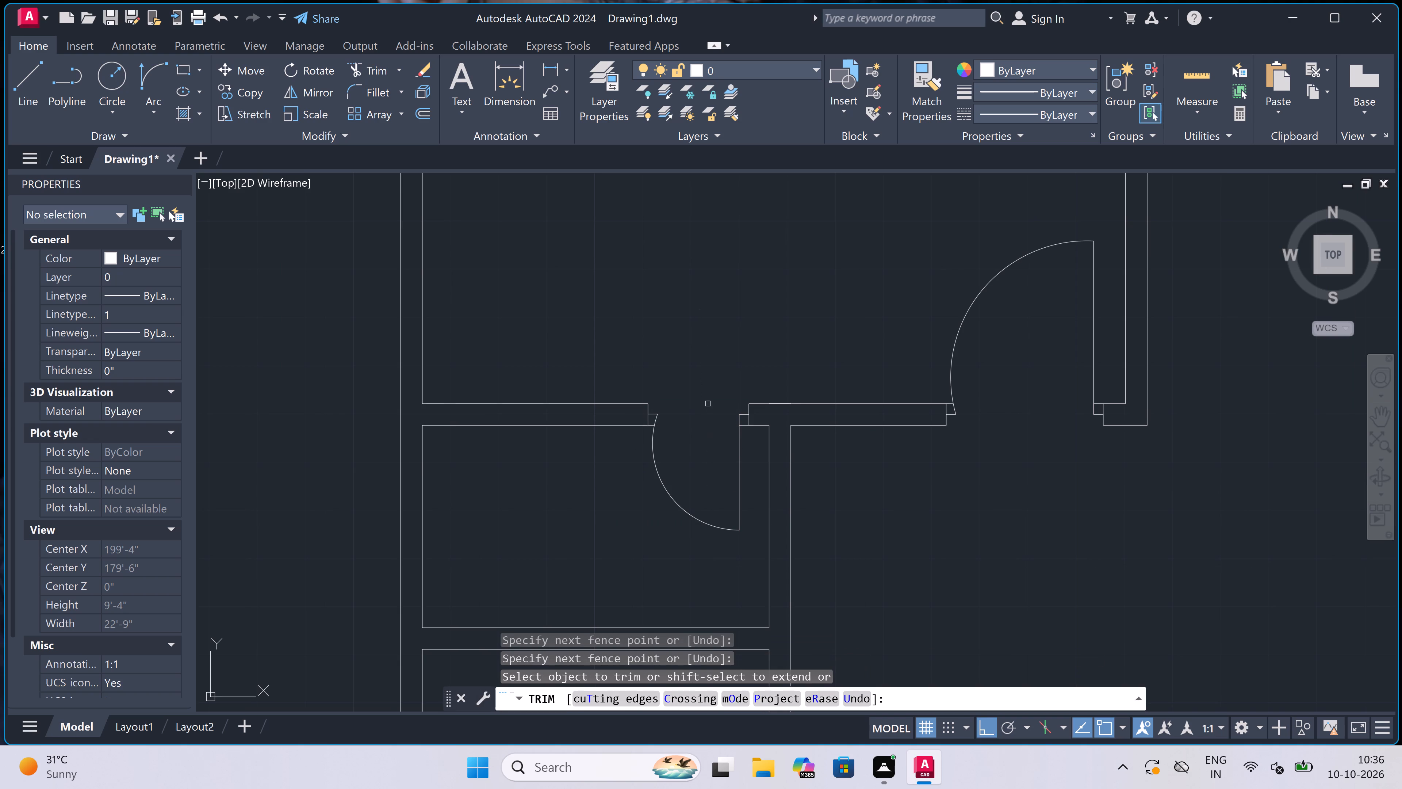
{"action": "scroll", "coordinate": [708, 398], "scroll_direction": "down", "scroll_amount": 5}
{"action": "key", "text": "Escape"}
Draw a door jamb across the lower small left-hand room's right wall near its top corner, with a 2" stop downward and a 2' leaf leftward.
{"action": "scroll", "coordinate": [706, 434], "scroll_direction": "up", "scroll_amount": 1}
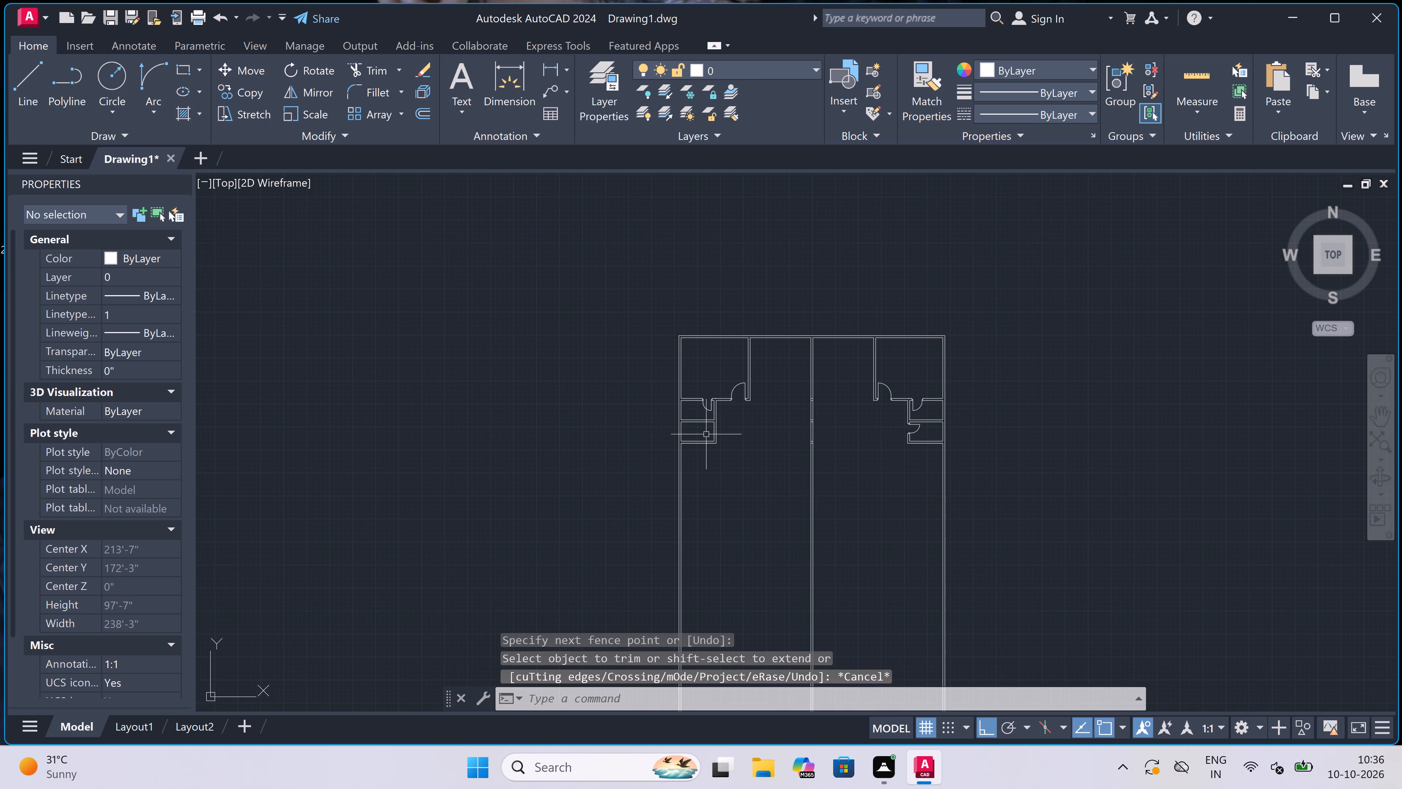
{"action": "scroll", "coordinate": [706, 434], "scroll_direction": "up", "scroll_amount": 2}
{"action": "scroll", "coordinate": [743, 386], "scroll_direction": "up", "scroll_amount": 3}
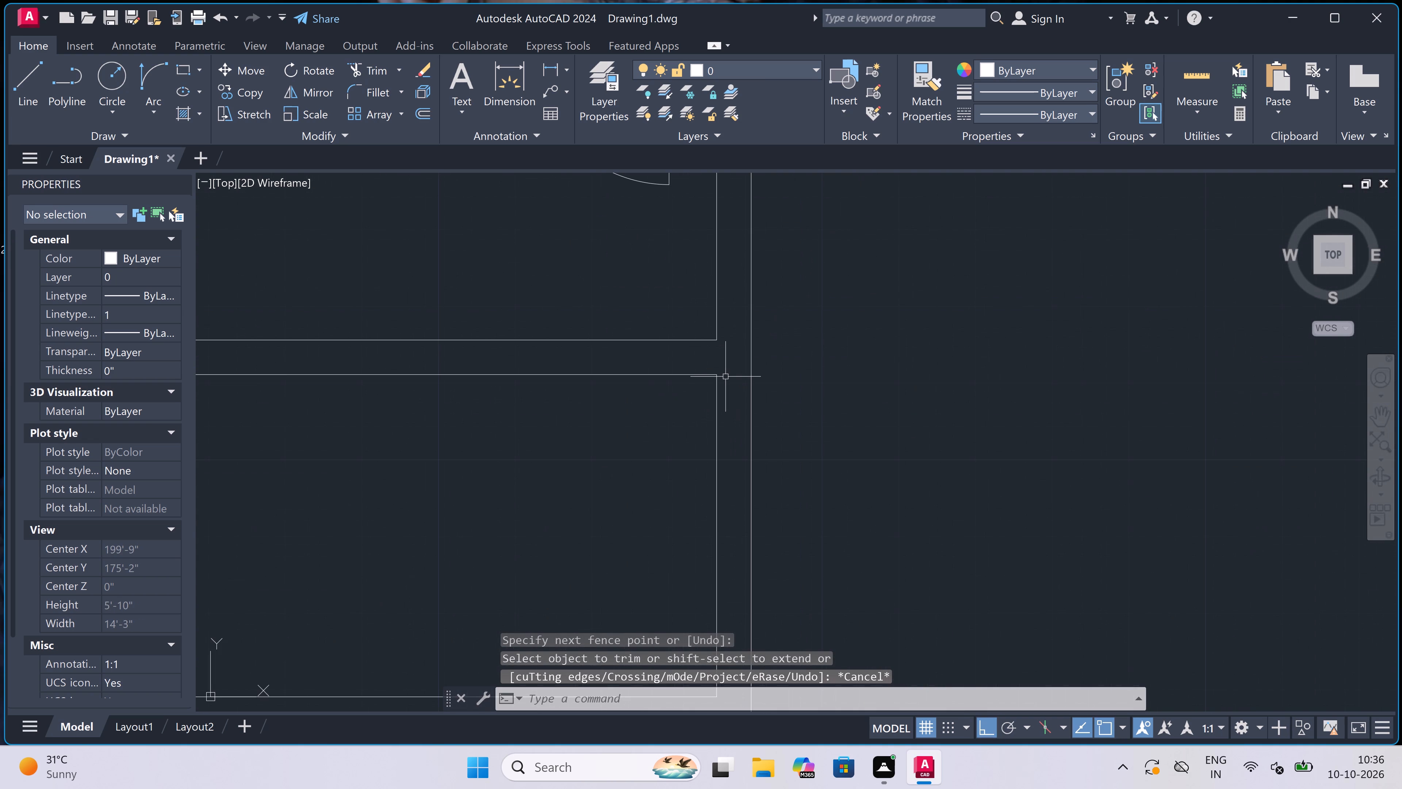
{"action": "key", "text": "l"}
{"action": "key", "text": "space"}
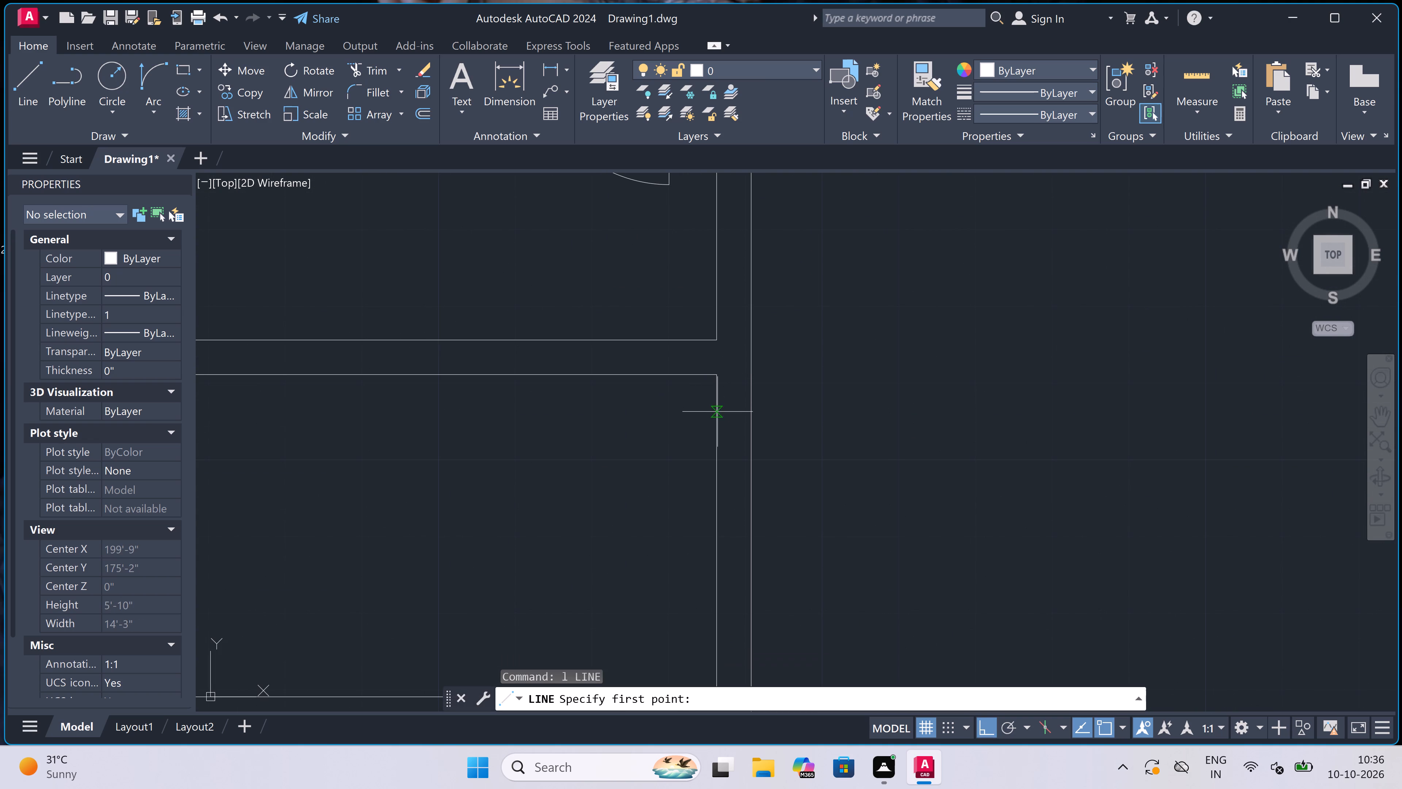
{"action": "left_click", "coordinate": [717, 412]}
{"action": "double_click", "coordinate": [749, 412]}
{"action": "left_click", "coordinate": [729, 412]}
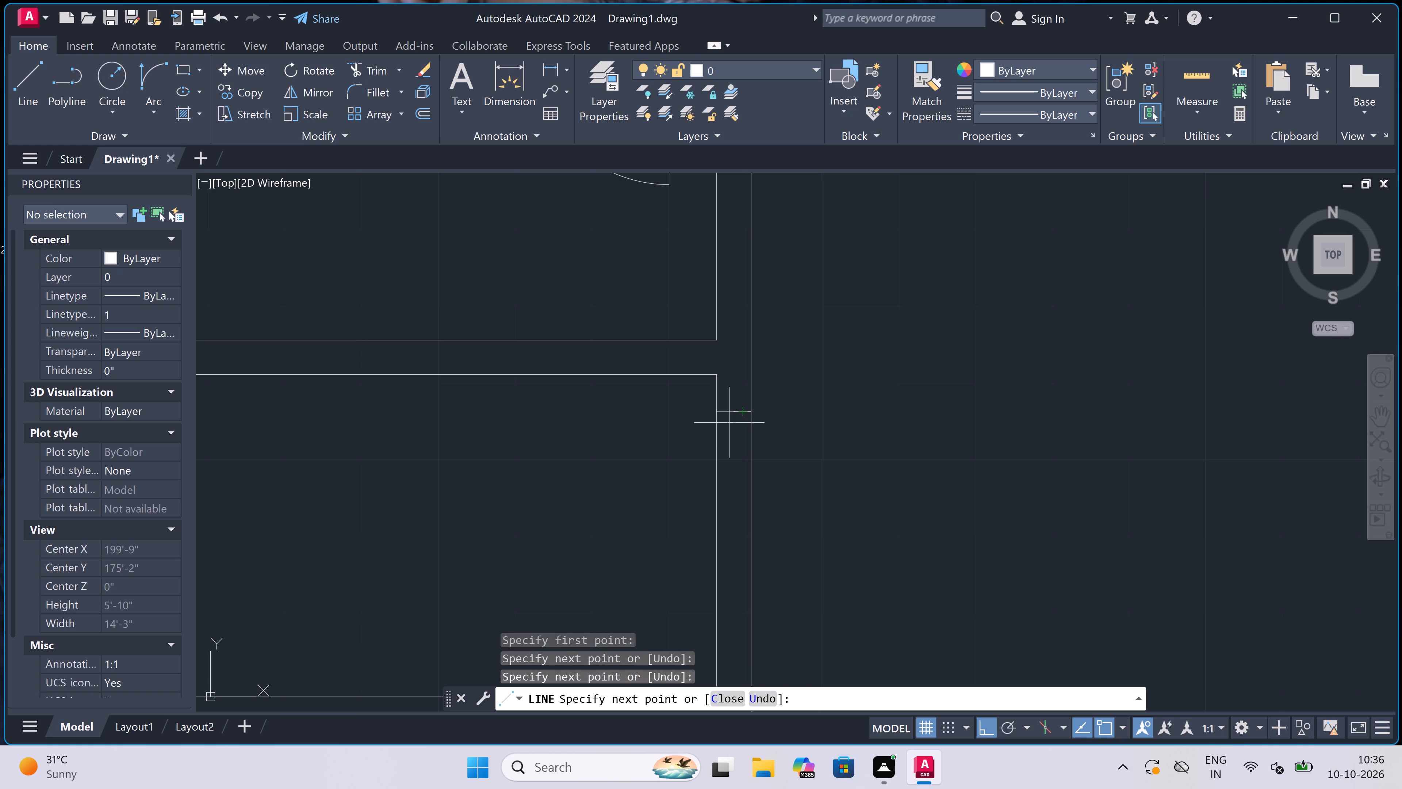
{"action": "type", "text": "2\""}
{"action": "key", "text": "space"}
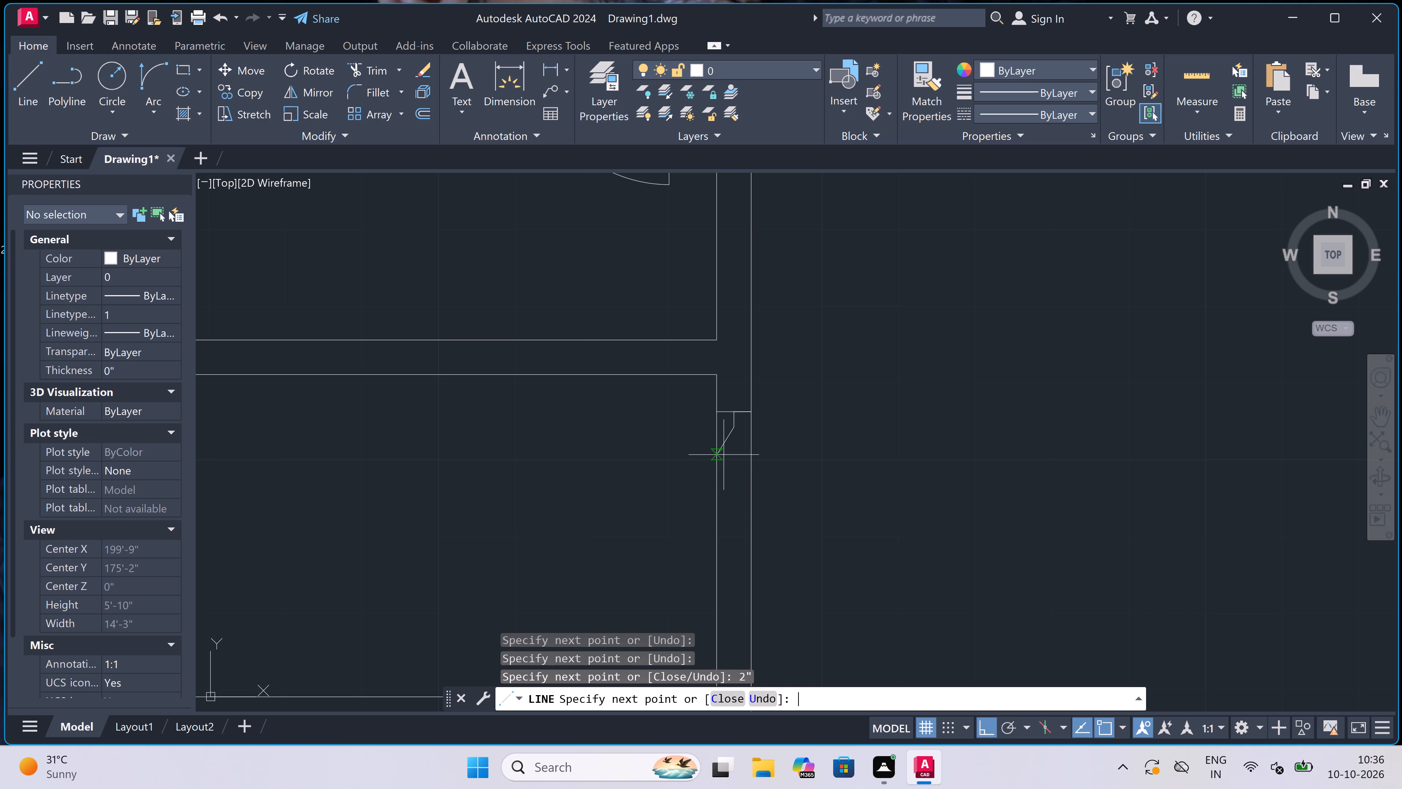
{"action": "type", "text": "2'"}
{"action": "key", "text": "space"}
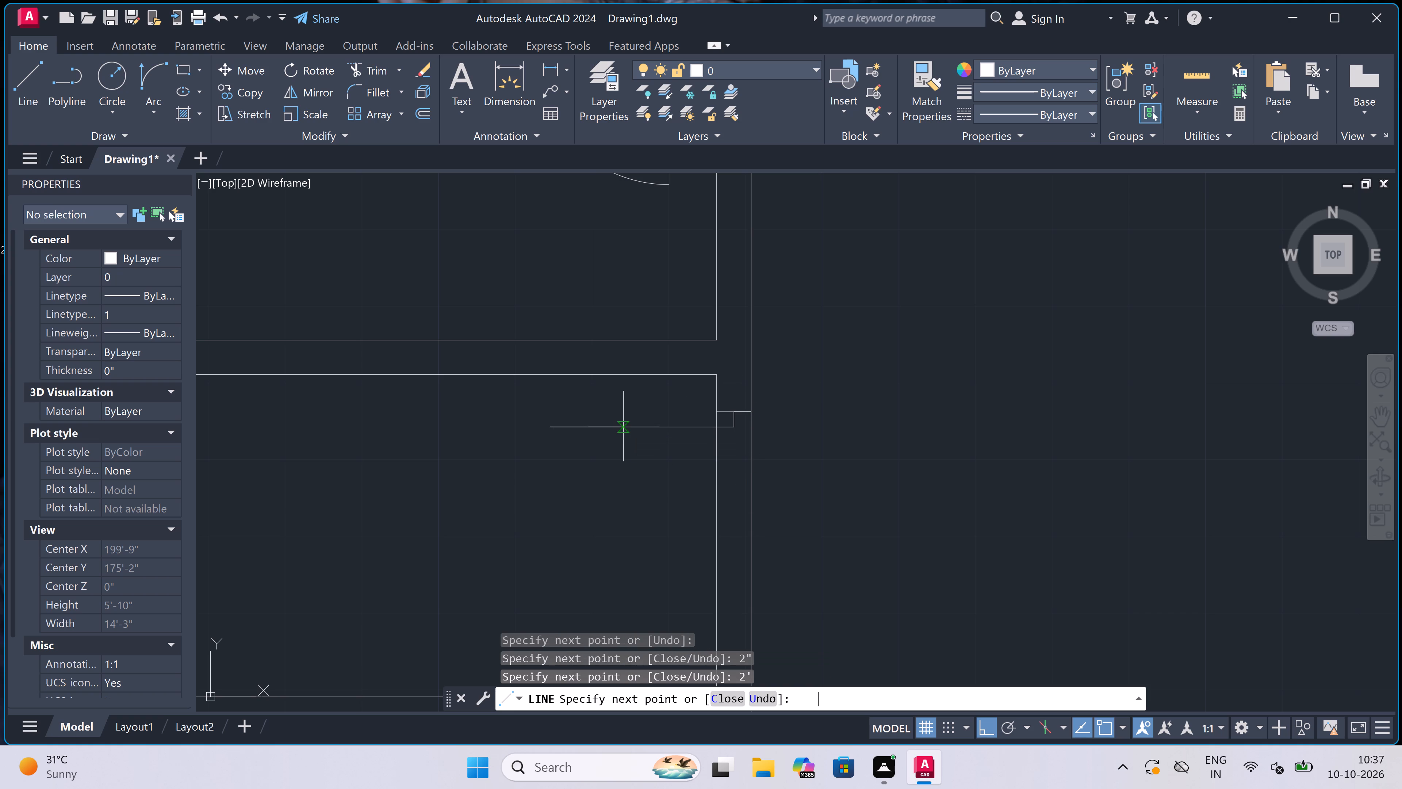
{"action": "key", "text": "Escape"}
Draw the opposite door jamb lower across the same right wall, with a 2" stop upward from its midpoint.
{"action": "key", "text": "space"}
{"action": "scroll", "coordinate": [699, 472], "scroll_direction": "down", "scroll_amount": 2}
{"action": "scroll", "coordinate": [699, 499], "scroll_direction": "up", "scroll_amount": 2}
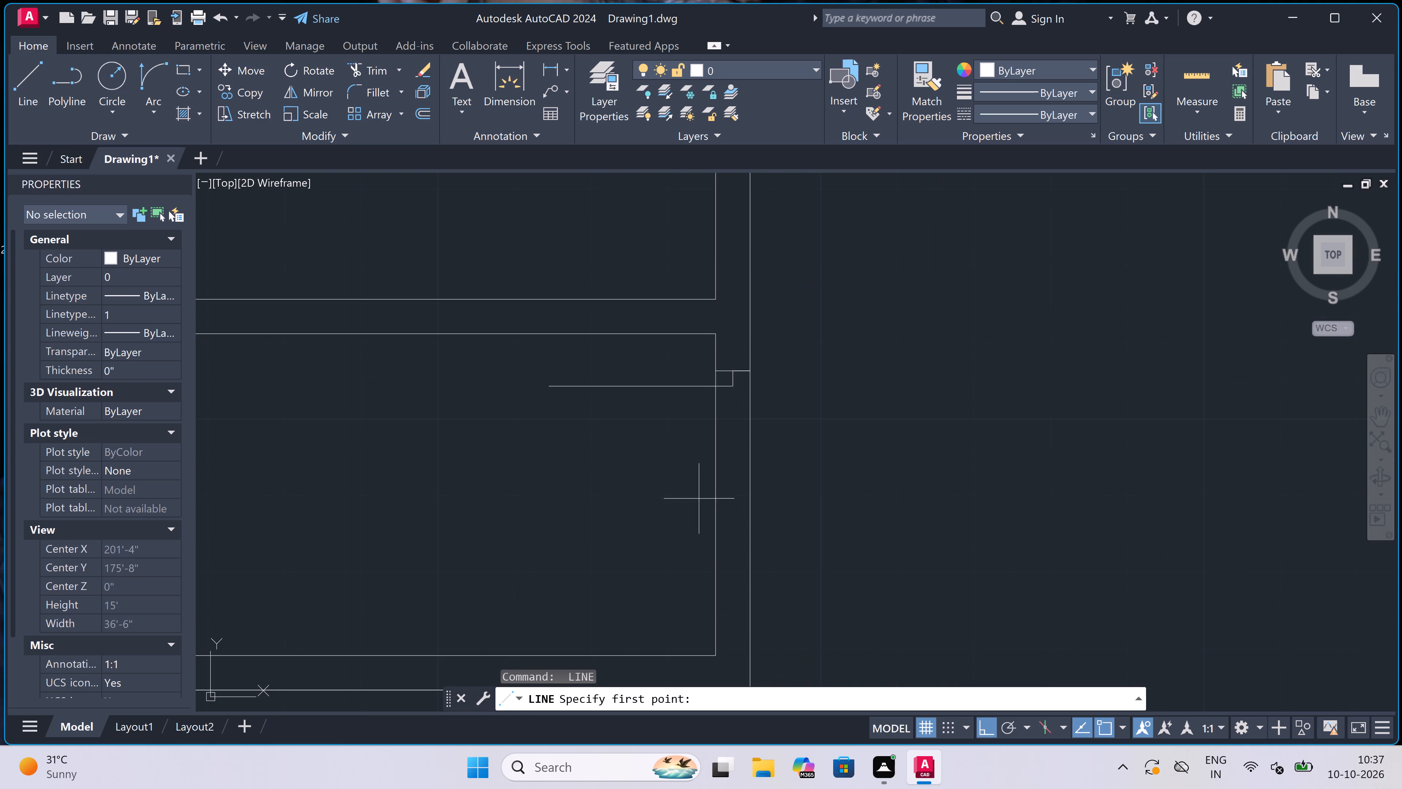
{"action": "left_click", "coordinate": [714, 522]}
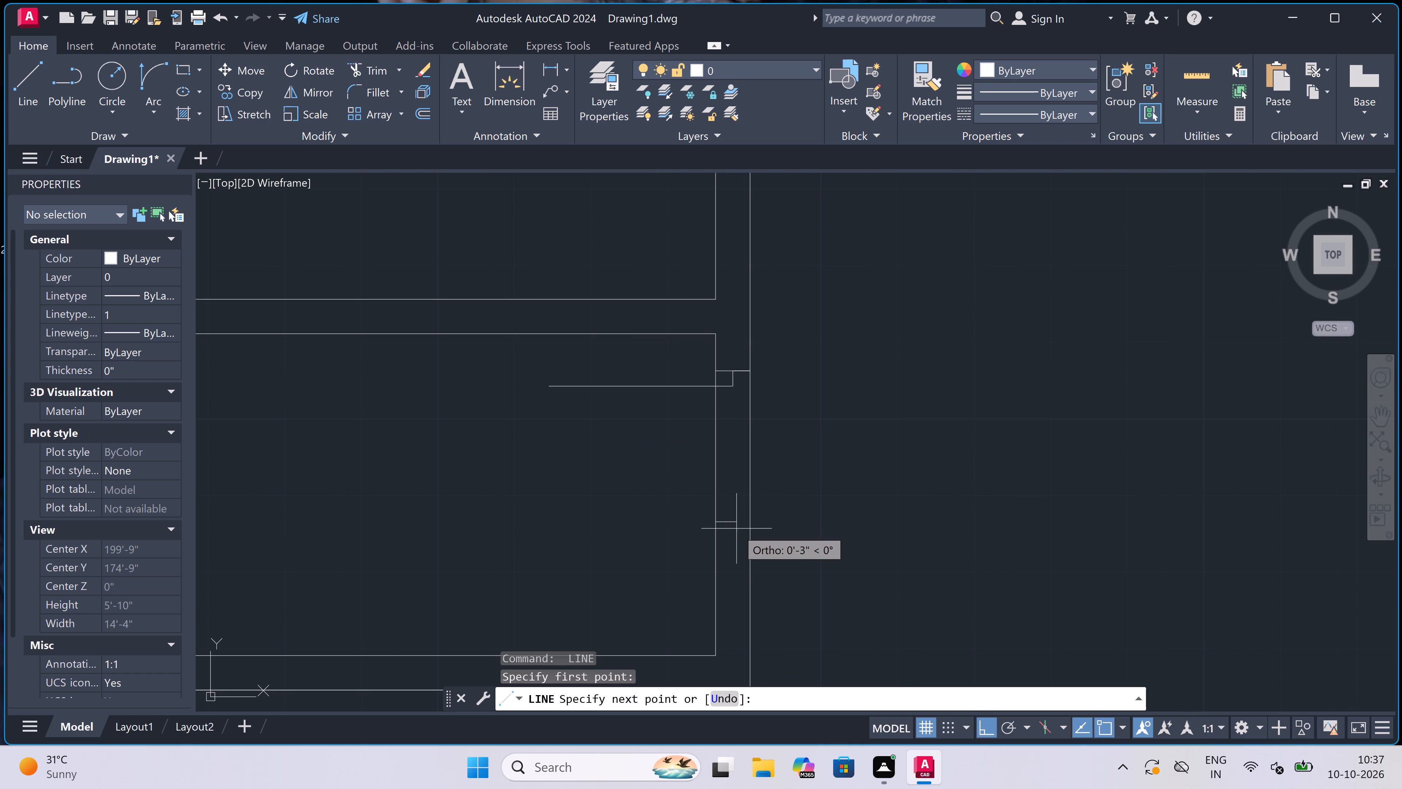
{"action": "left_click", "coordinate": [736, 529]}
{"action": "scroll", "coordinate": [744, 523], "scroll_direction": "up", "scroll_amount": 2}
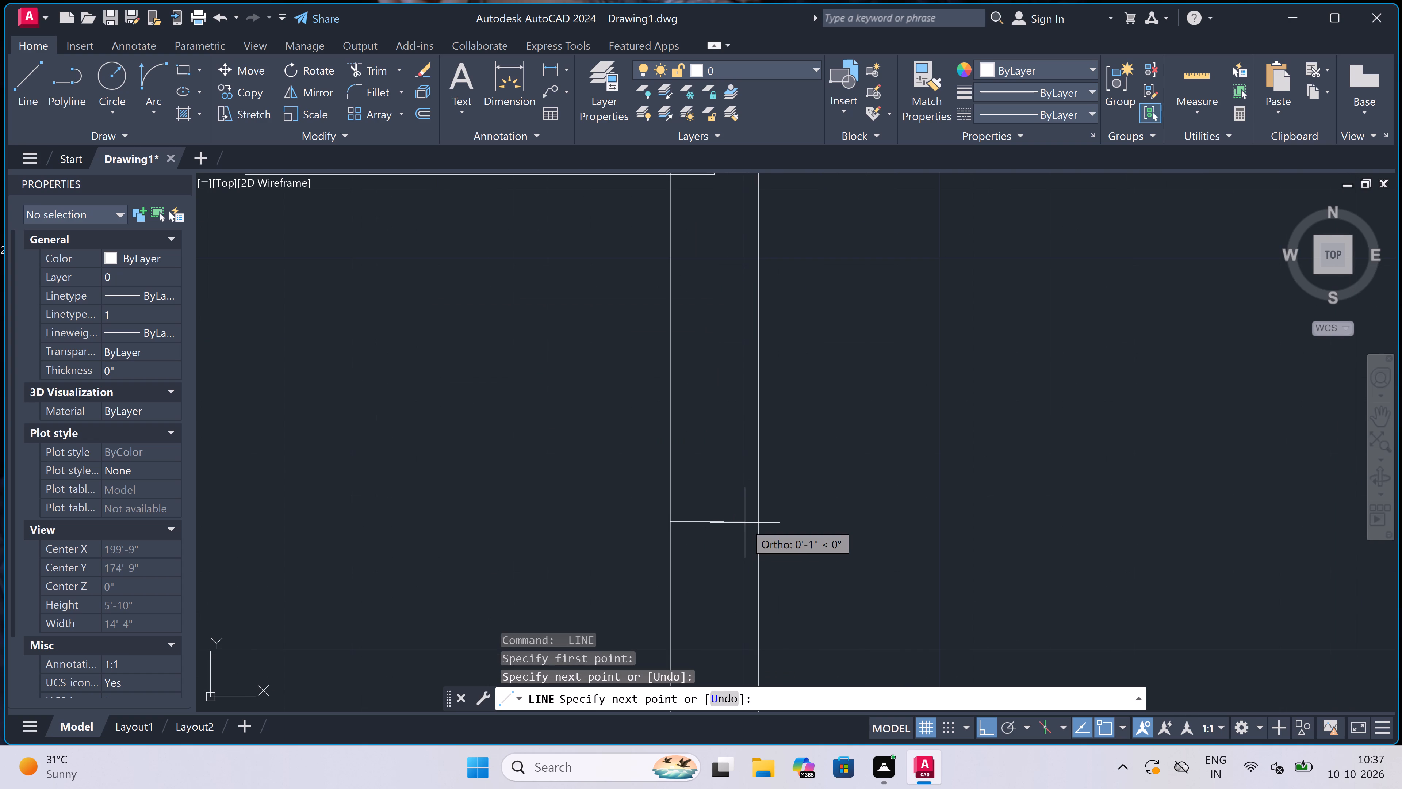
{"action": "left_click", "coordinate": [758, 523]}
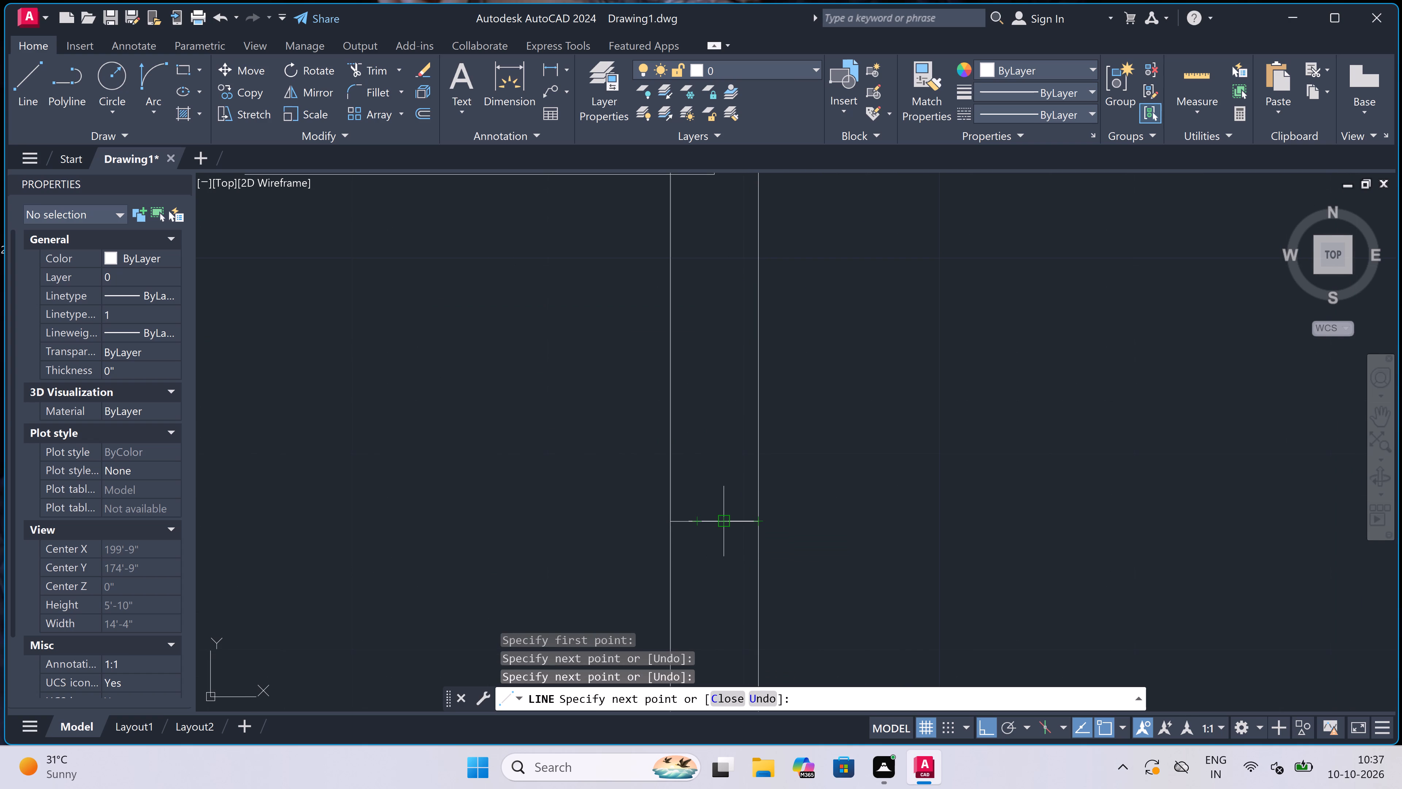
{"action": "key", "text": "ctrl+z"}
{"action": "key", "text": "ctrl+z"}
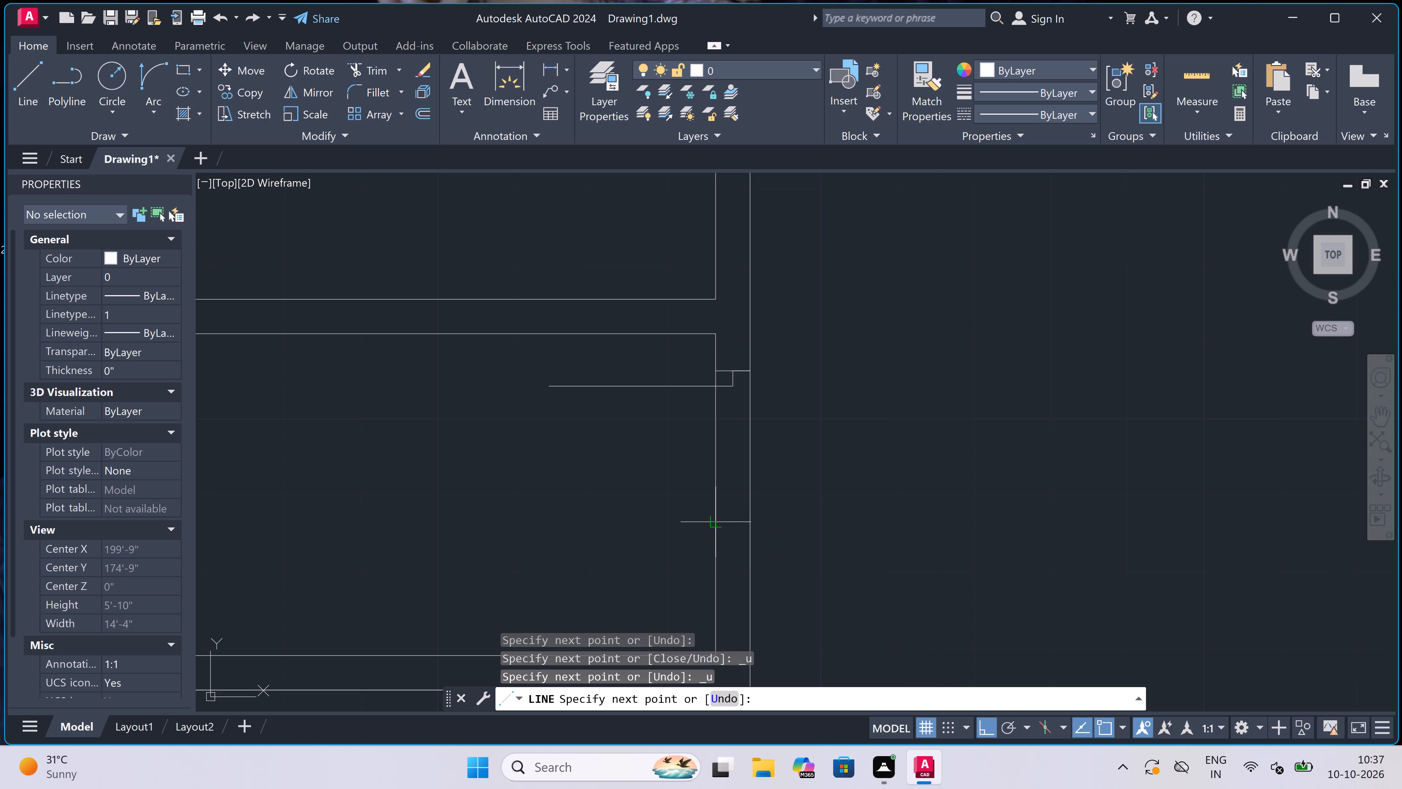
{"action": "scroll", "coordinate": [721, 520], "scroll_direction": "up", "scroll_amount": 2}
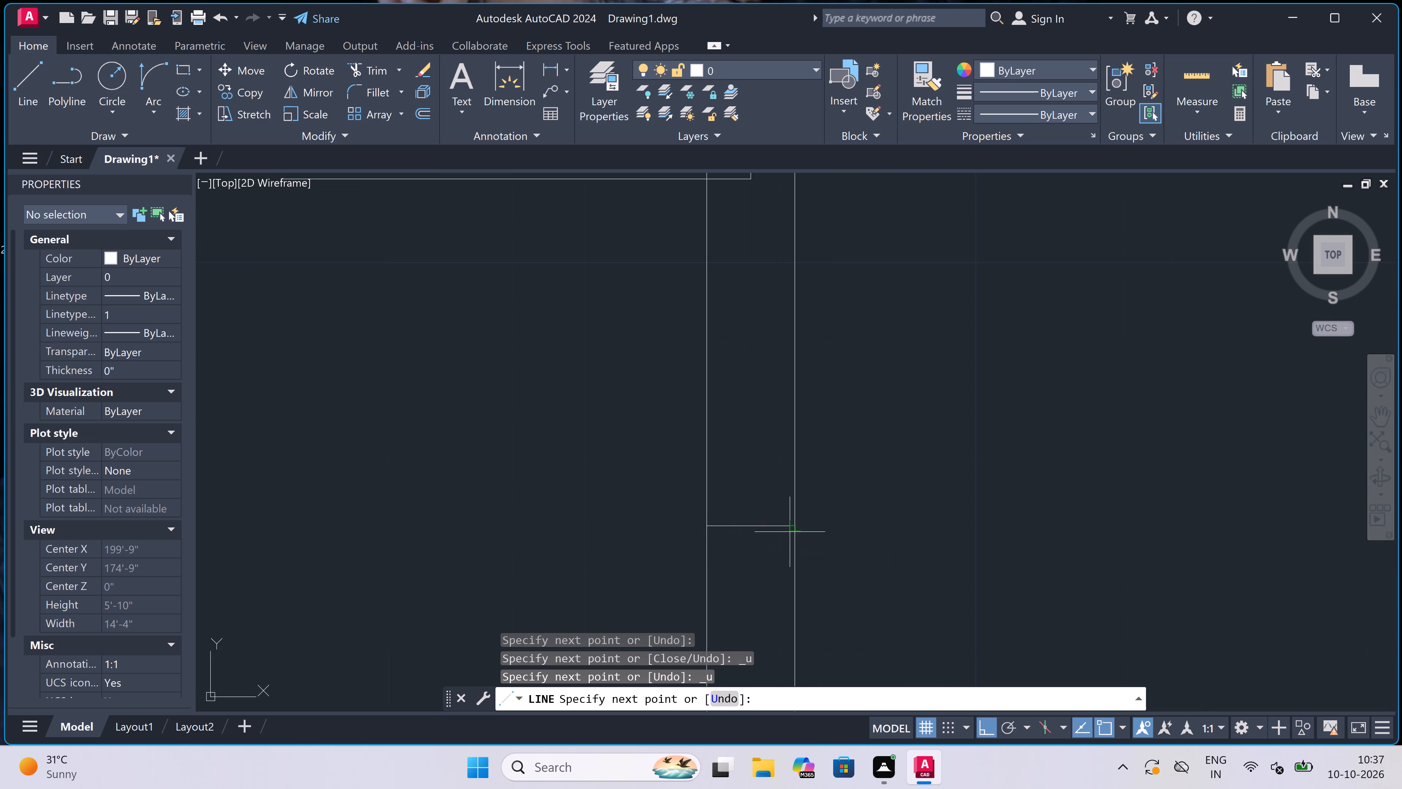
{"action": "double_click", "coordinate": [791, 530]}
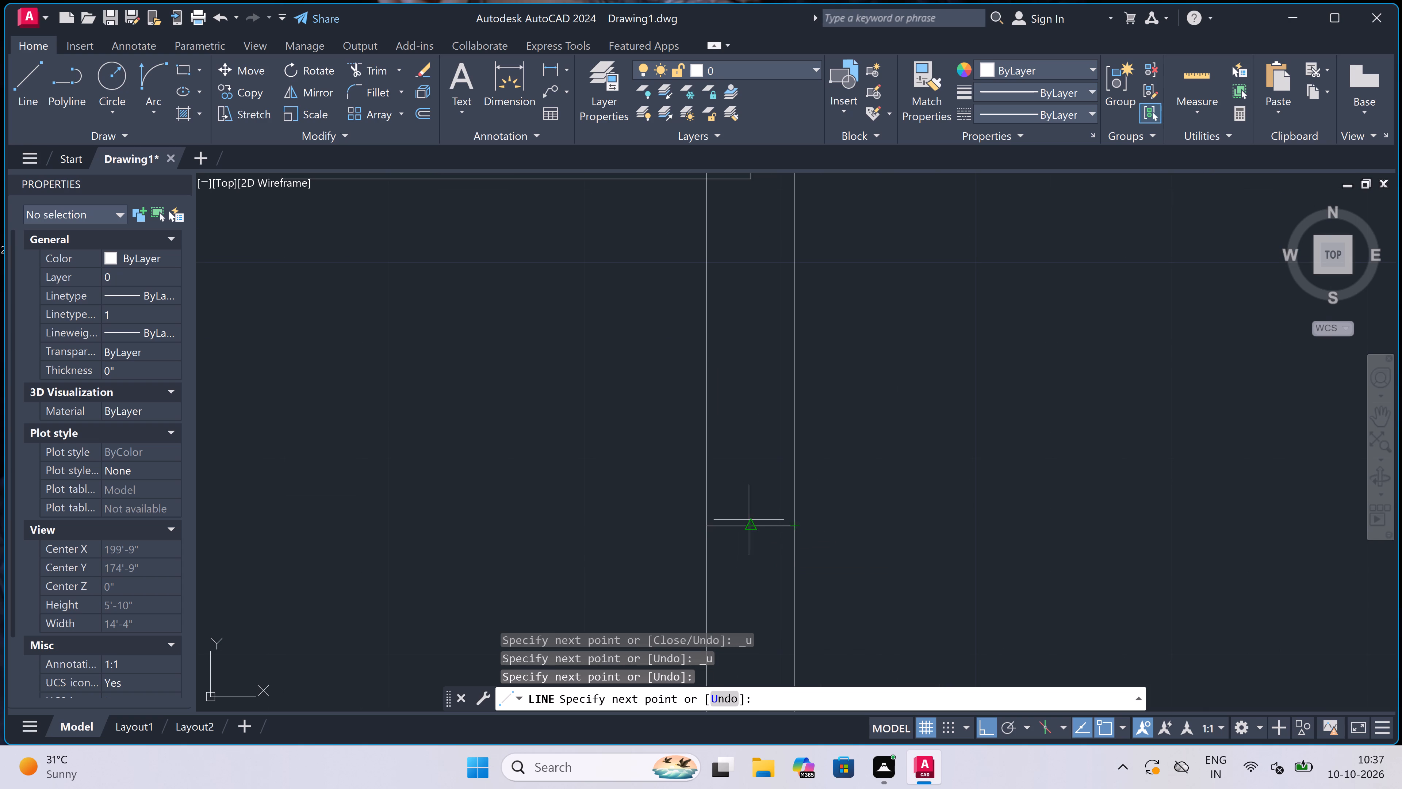
{"action": "left_click", "coordinate": [749, 520]}
{"action": "type", "text": "2\""}
{"action": "key", "text": "space"}
{"action": "key", "text": "Escape"}
Draw the lower small room's door swing arc from the leaf's free end to the lower stop's tip, bulging into the room.
{"action": "scroll", "coordinate": [724, 523], "scroll_direction": "down", "scroll_amount": 3}
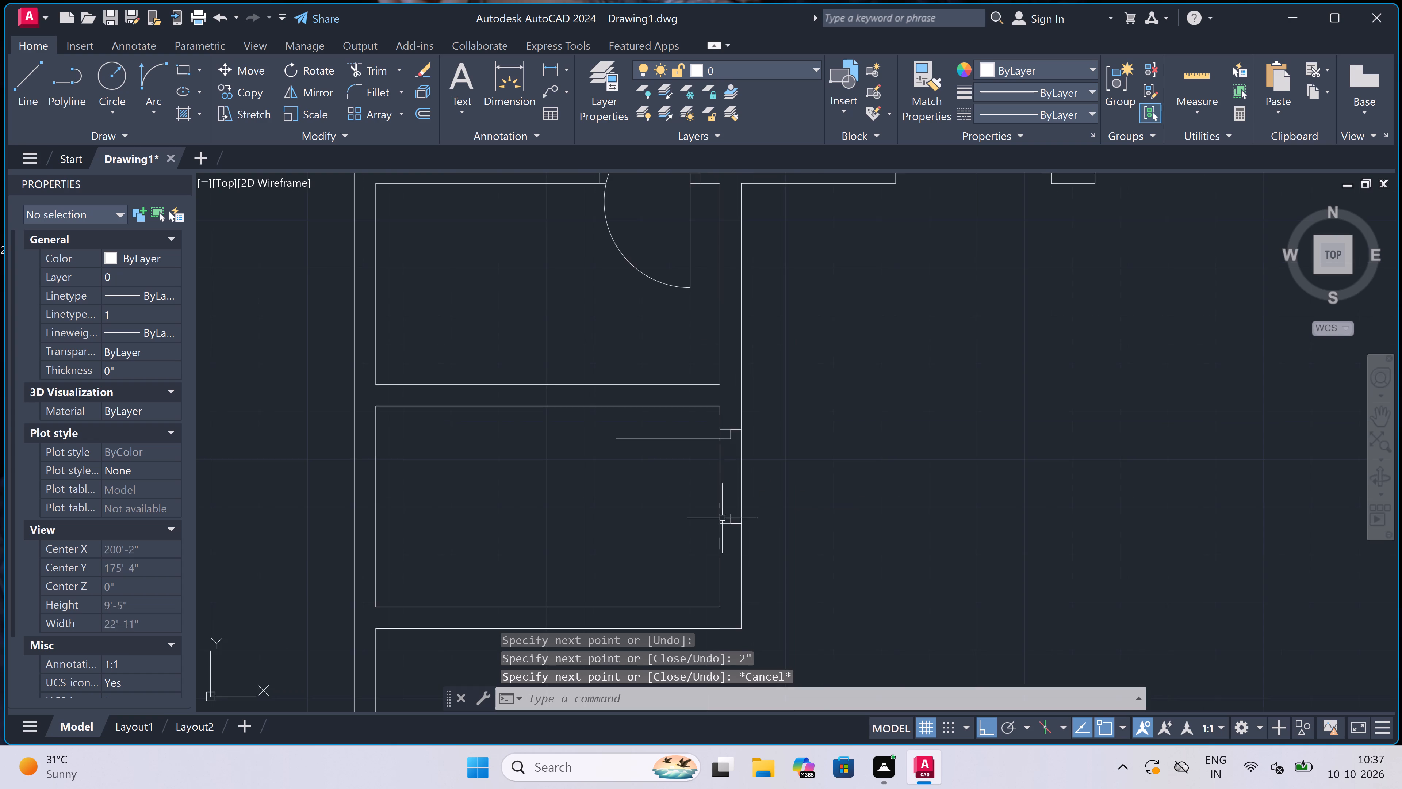
{"action": "scroll", "coordinate": [722, 518], "scroll_direction": "up", "scroll_amount": 2}
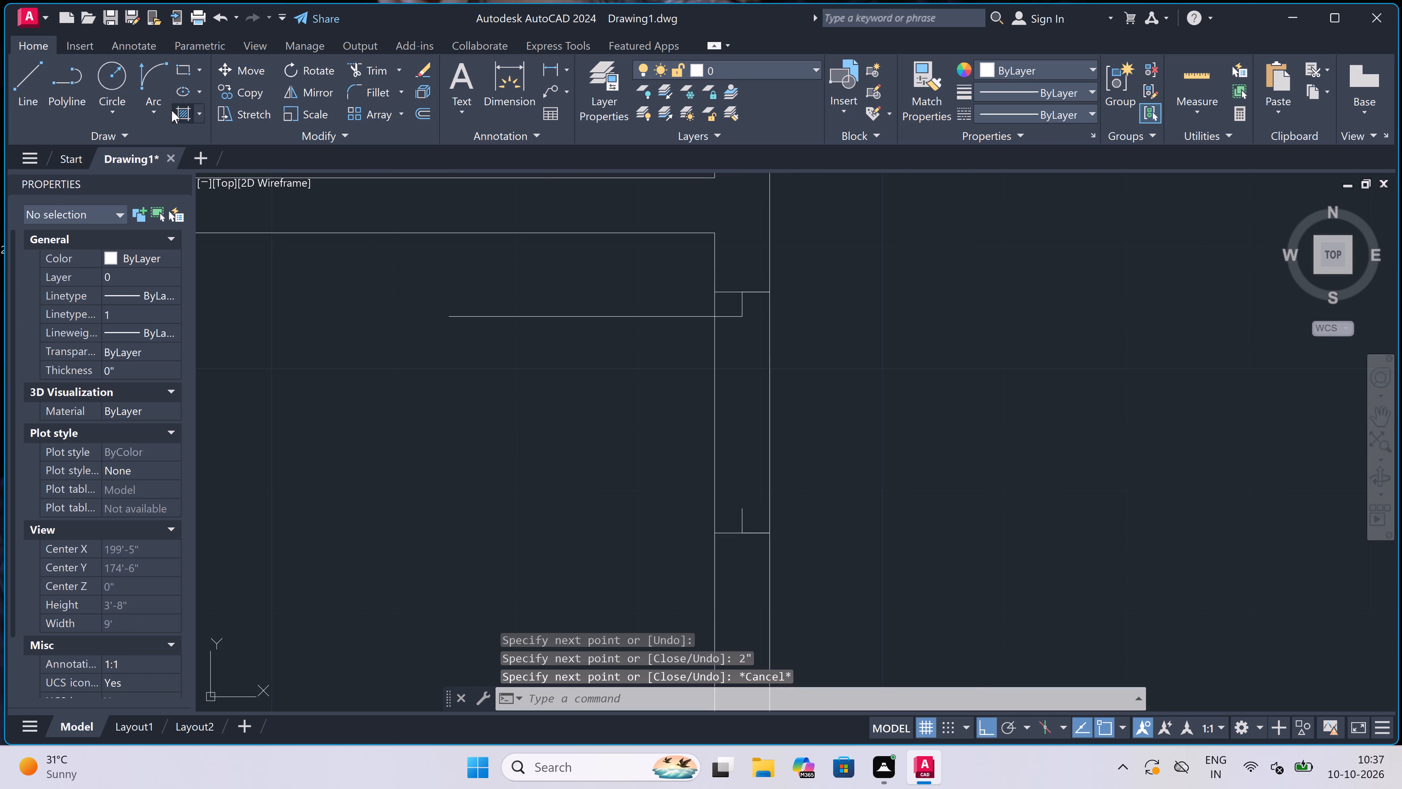
{"action": "left_click", "coordinate": [145, 68]}
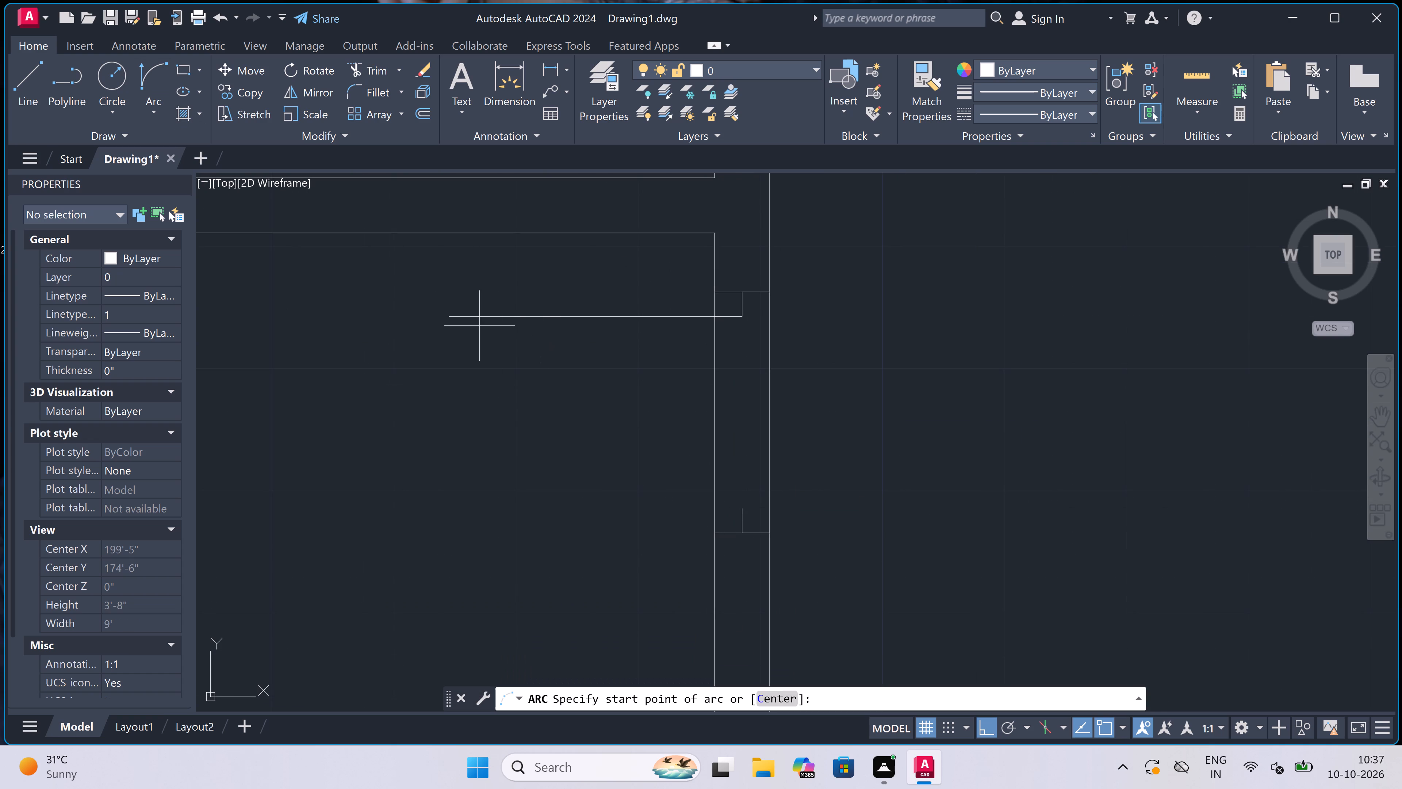
{"action": "left_click", "coordinate": [451, 320]}
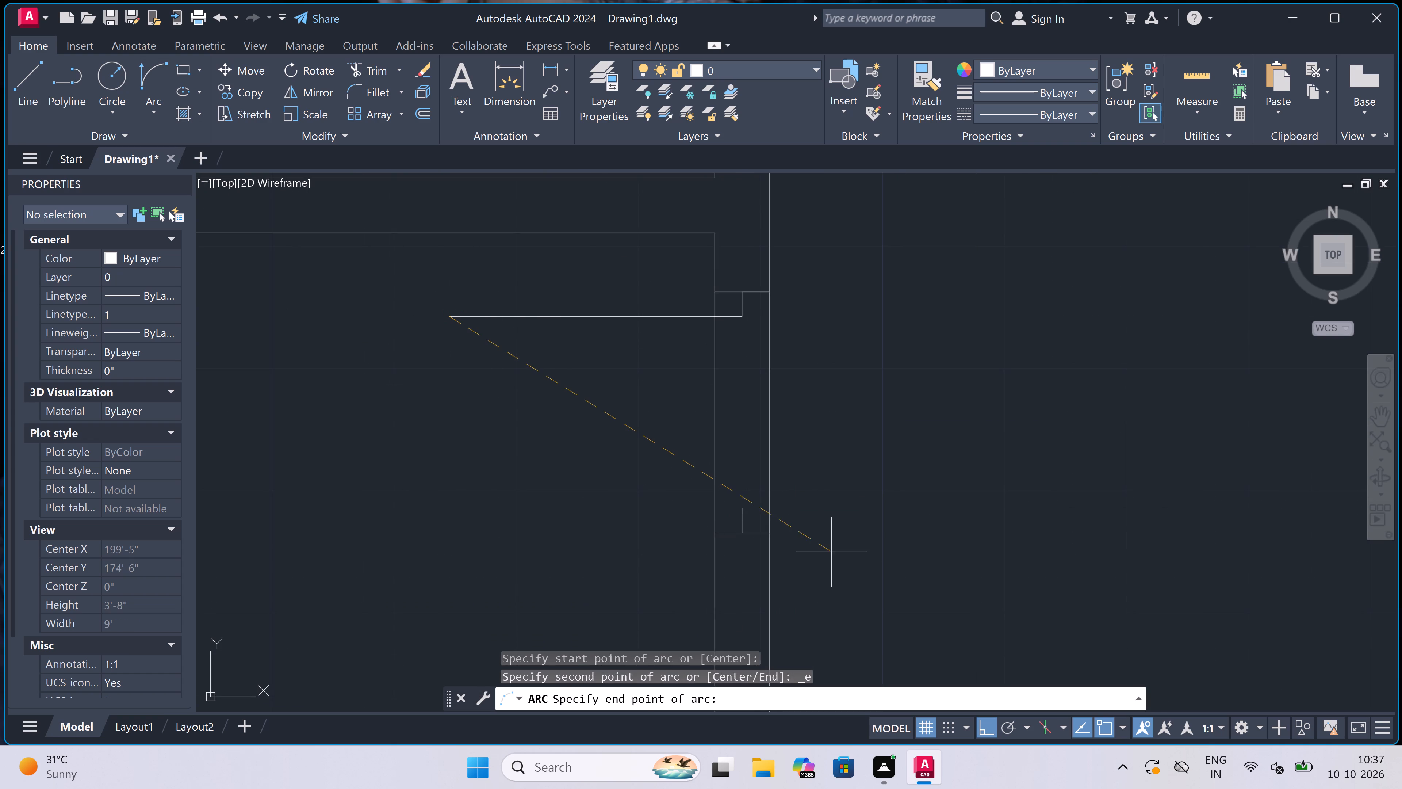
{"action": "left_click", "coordinate": [743, 512]}
{"action": "left_click", "coordinate": [692, 564]}
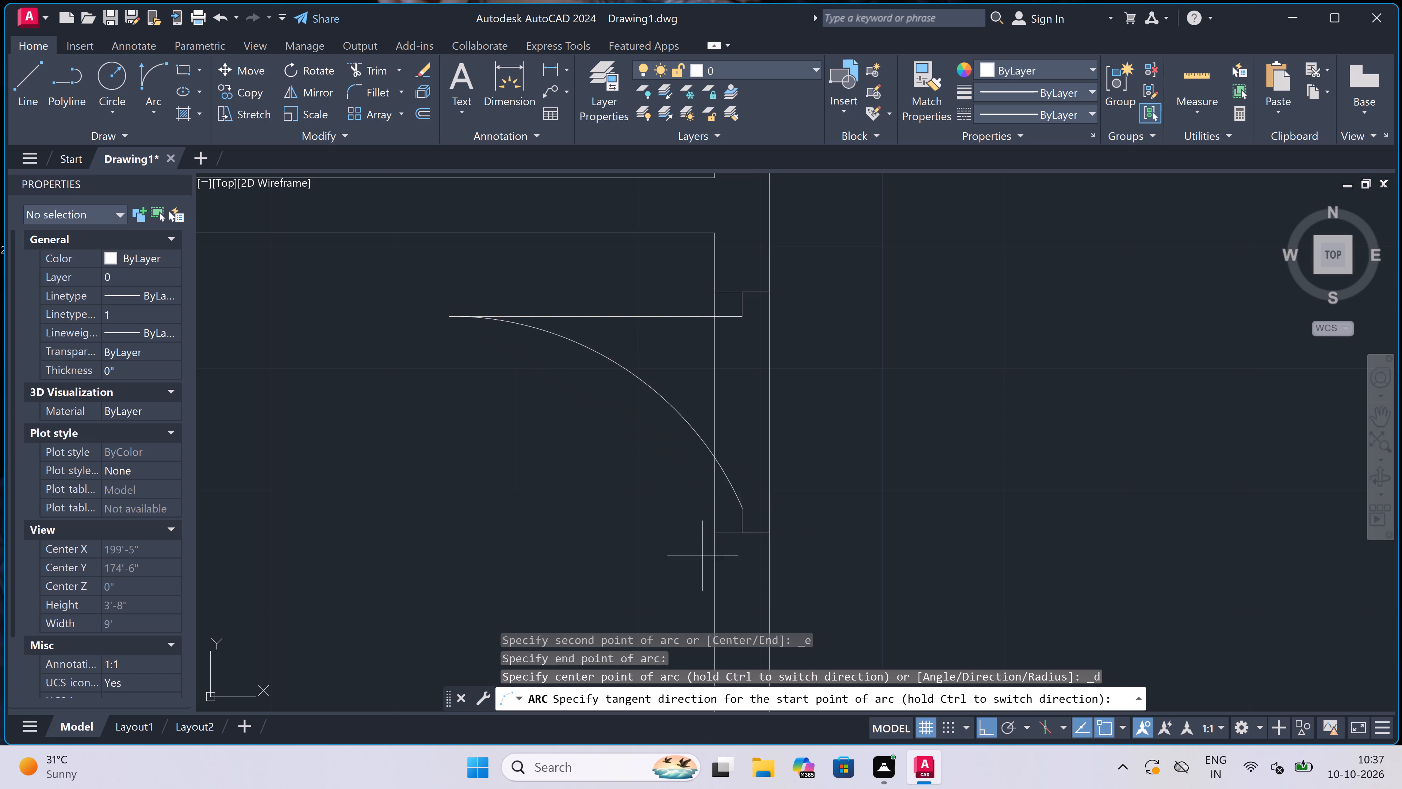
Trim both right wall lines between the jambs to open the lower small left-hand room's doorway.
{"action": "key", "text": "t"}
{"action": "key", "text": "r"}
{"action": "key", "text": "space"}
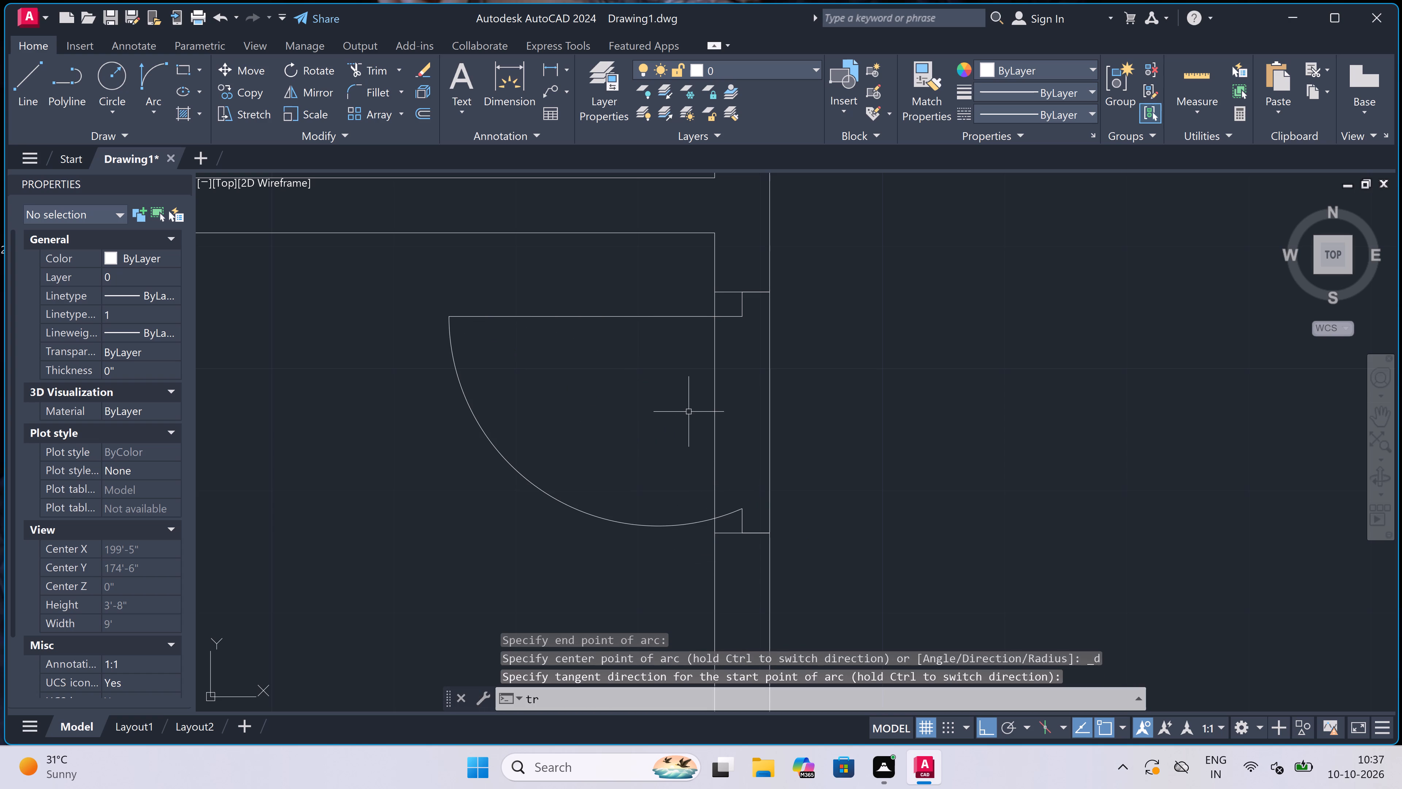
{"action": "left_click", "coordinate": [689, 412]}
{"action": "left_click", "coordinate": [987, 432]}
{"action": "scroll", "coordinate": [846, 417], "scroll_direction": "down", "scroll_amount": 5}
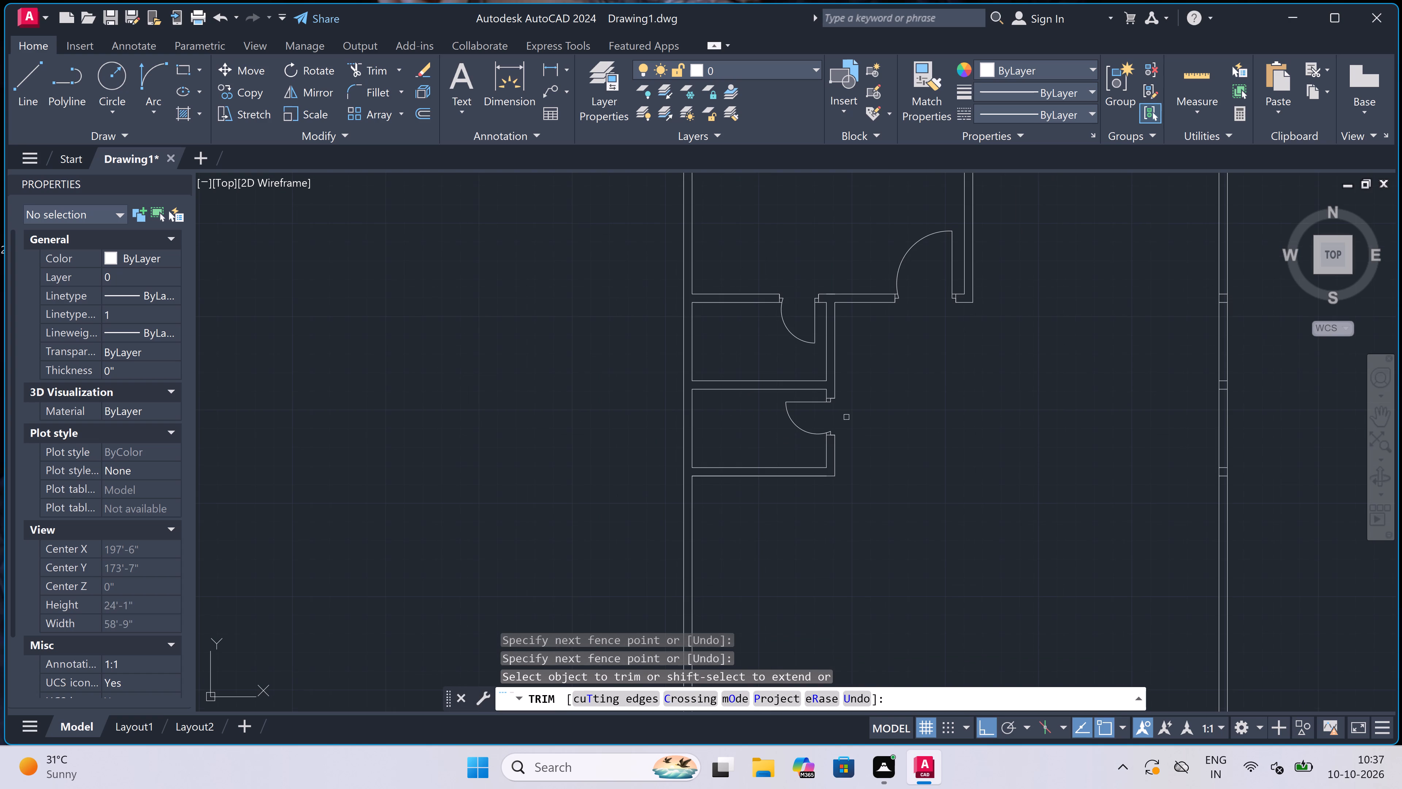
{"action": "key", "text": "Escape"}
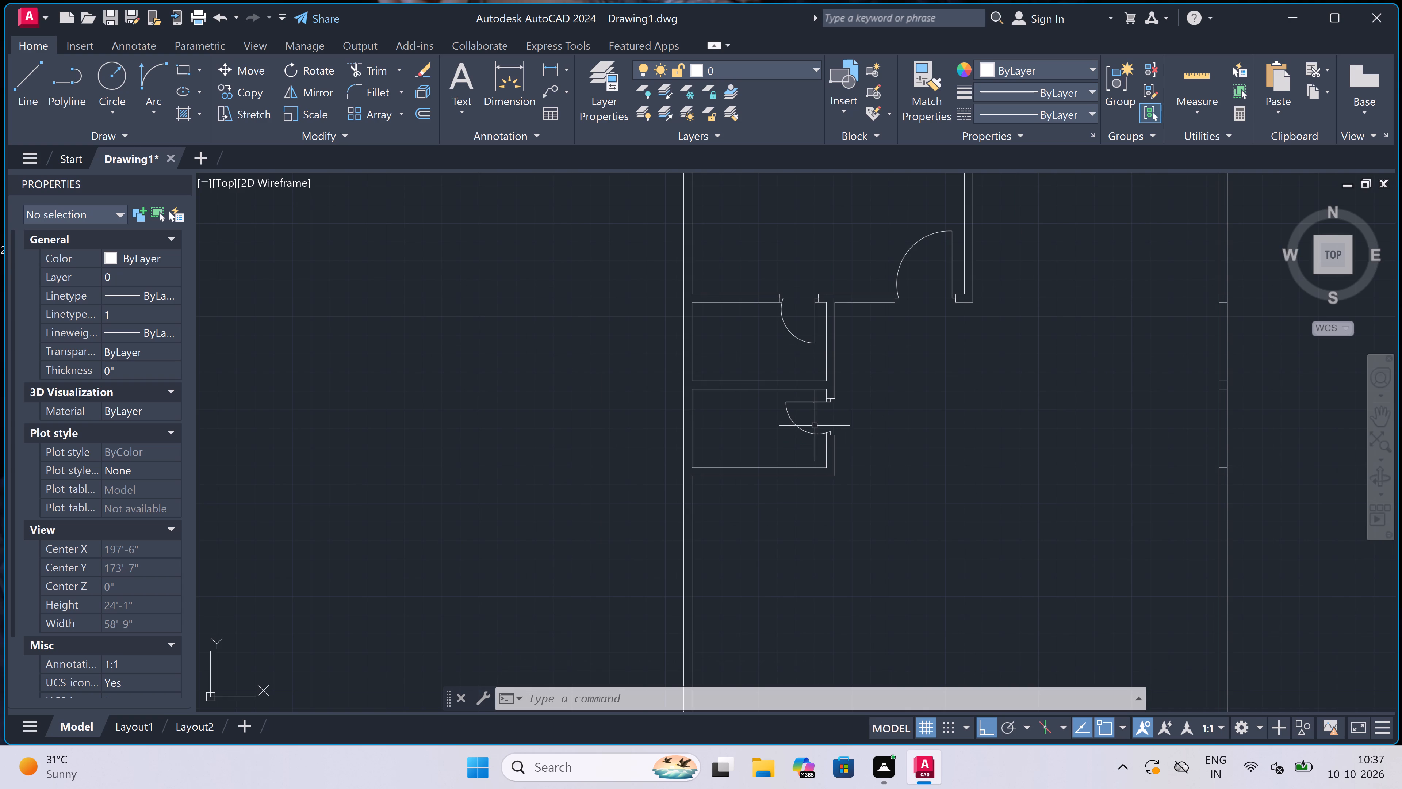
Offset the outer line of the lower small left-hand room's bottom wall 5' downward.
{"action": "scroll", "coordinate": [775, 450], "scroll_direction": "up", "scroll_amount": 1}
{"action": "key", "text": "o"}
{"action": "key", "text": "space"}
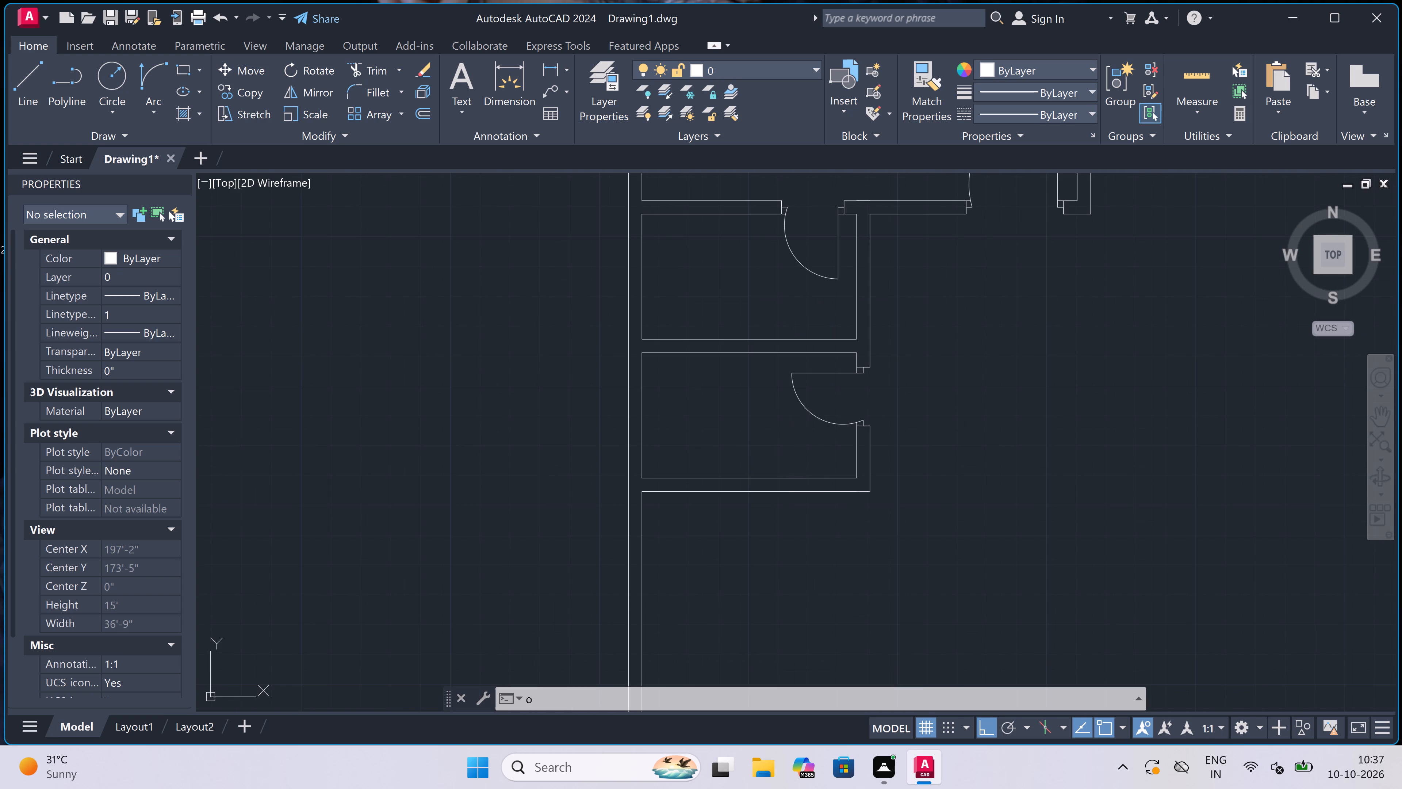
{"action": "left_click", "coordinate": [785, 488]}
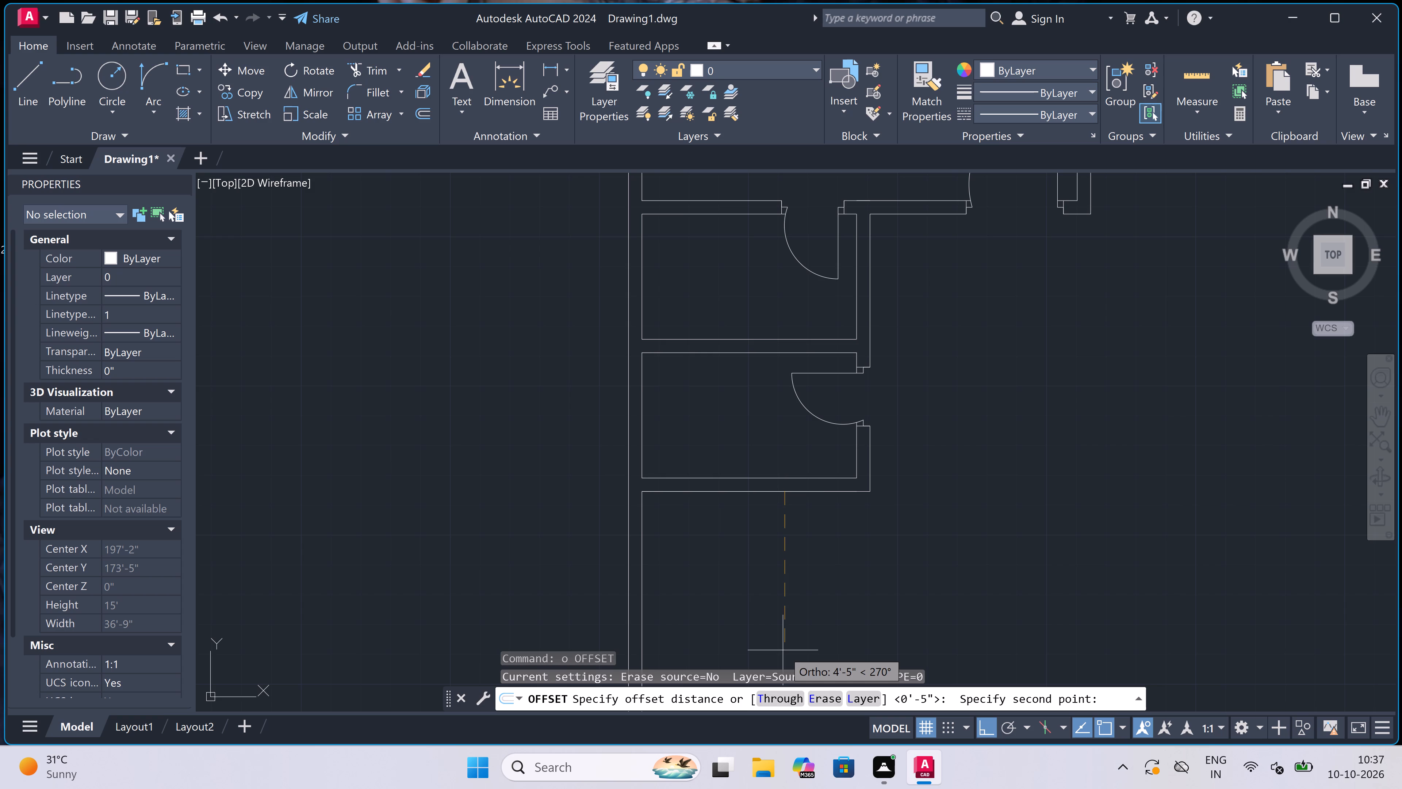
{"action": "type", "text": "5'"}
{"action": "key", "text": "space"}
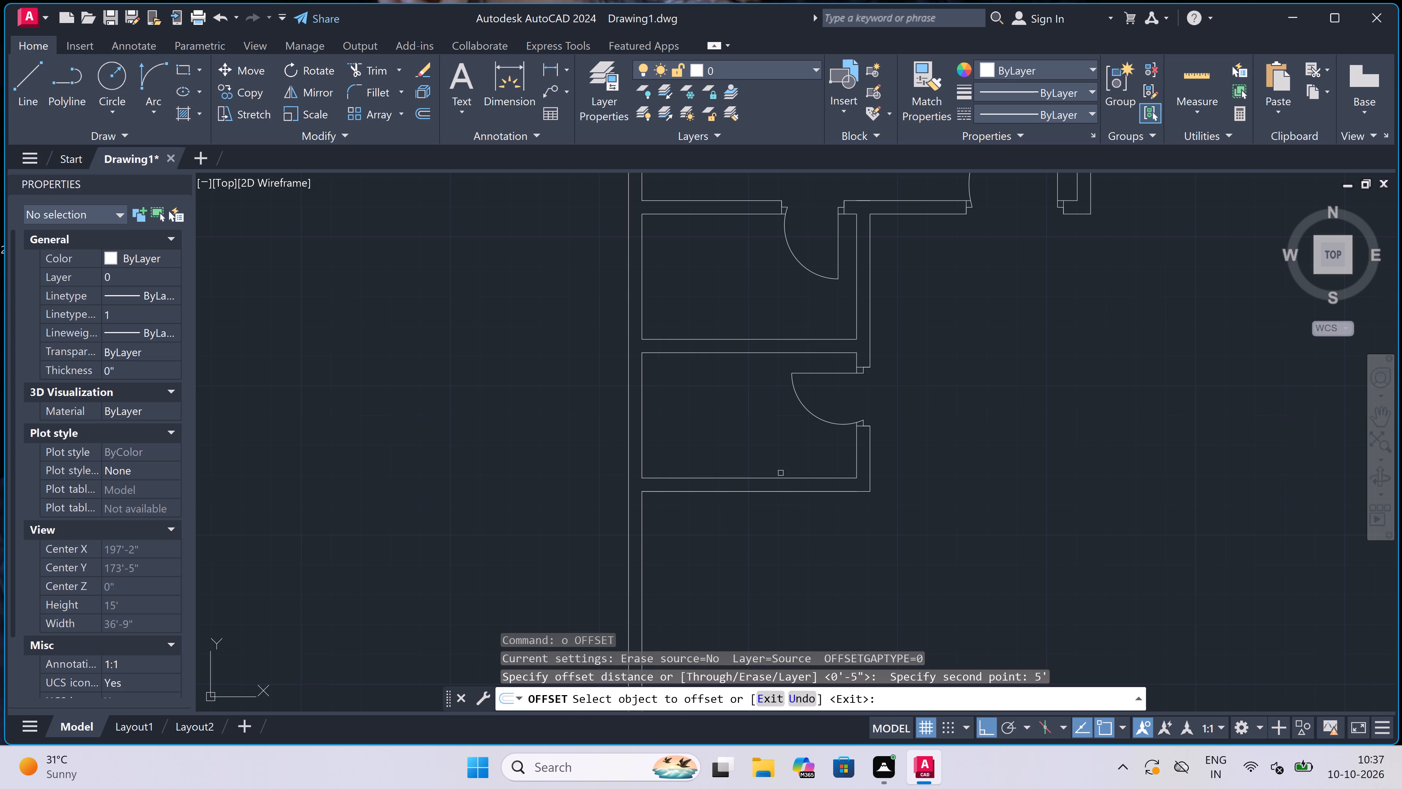
{"action": "double_click", "coordinate": [774, 491]}
{"action": "left_click", "coordinate": [764, 535]}
Offset the outer line of the lower small right-hand room's bottom wall downward by the same 5'.
{"action": "scroll", "coordinate": [752, 478], "scroll_direction": "down", "scroll_amount": 5}
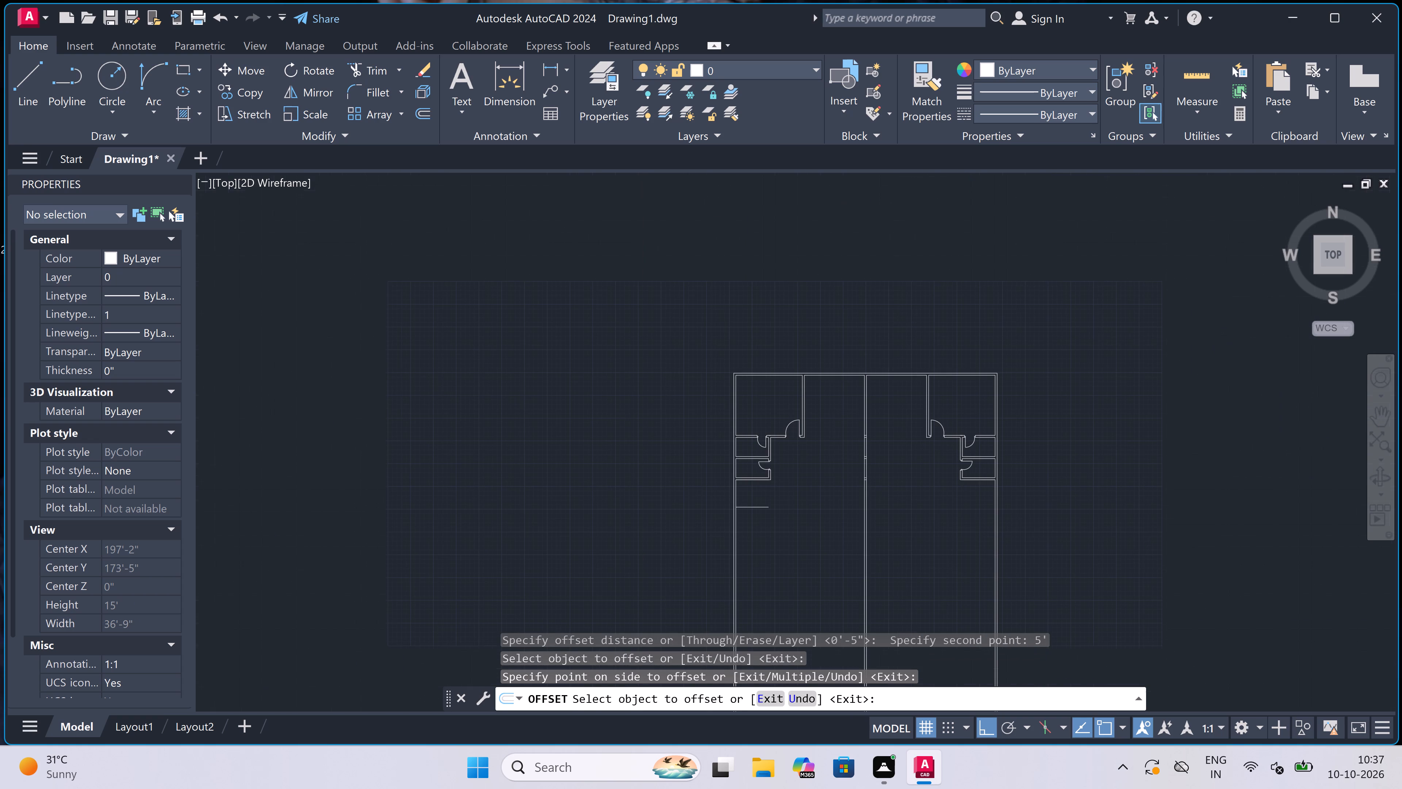
{"action": "scroll", "coordinate": [1016, 503], "scroll_direction": "up", "scroll_amount": 2}
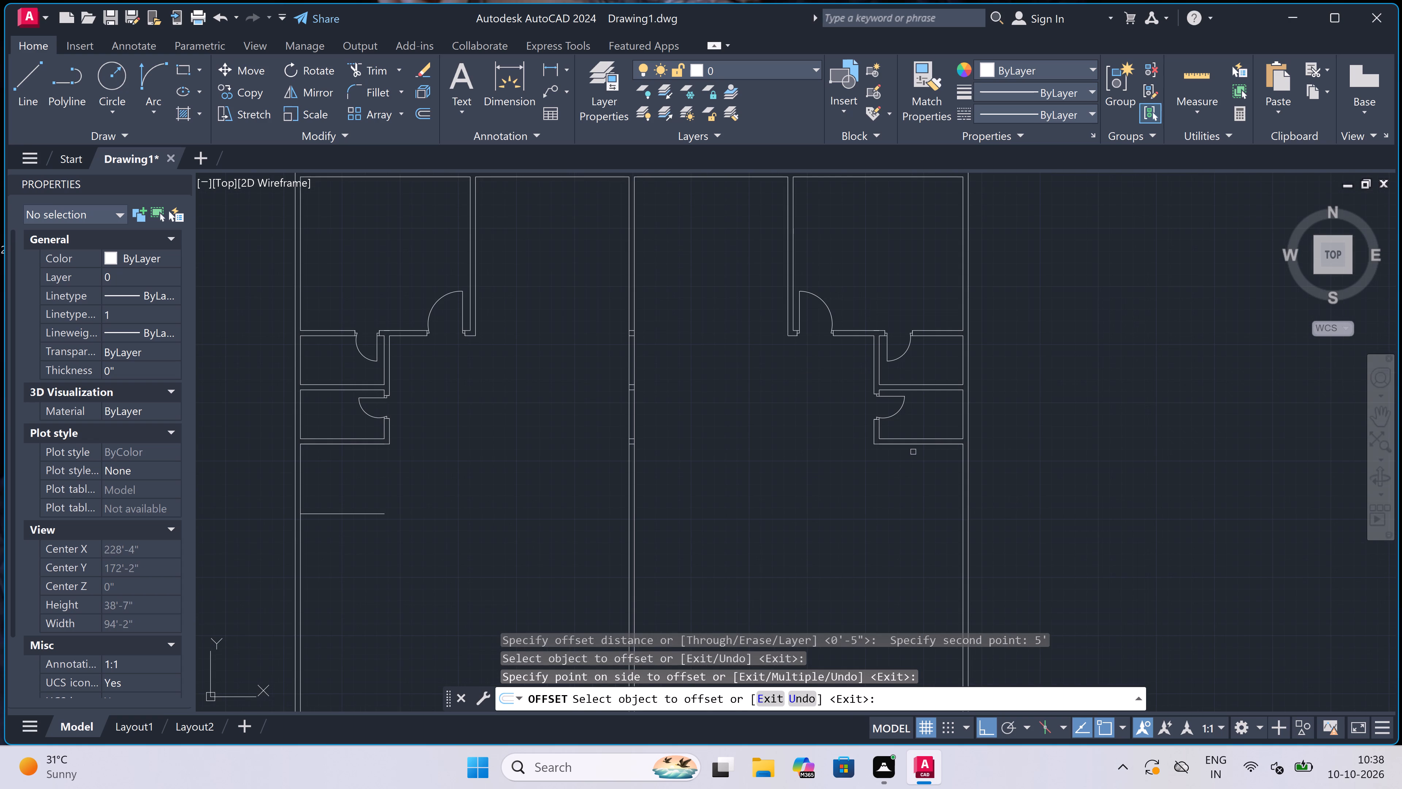
{"action": "scroll", "coordinate": [911, 450], "scroll_direction": "up", "scroll_amount": 2}
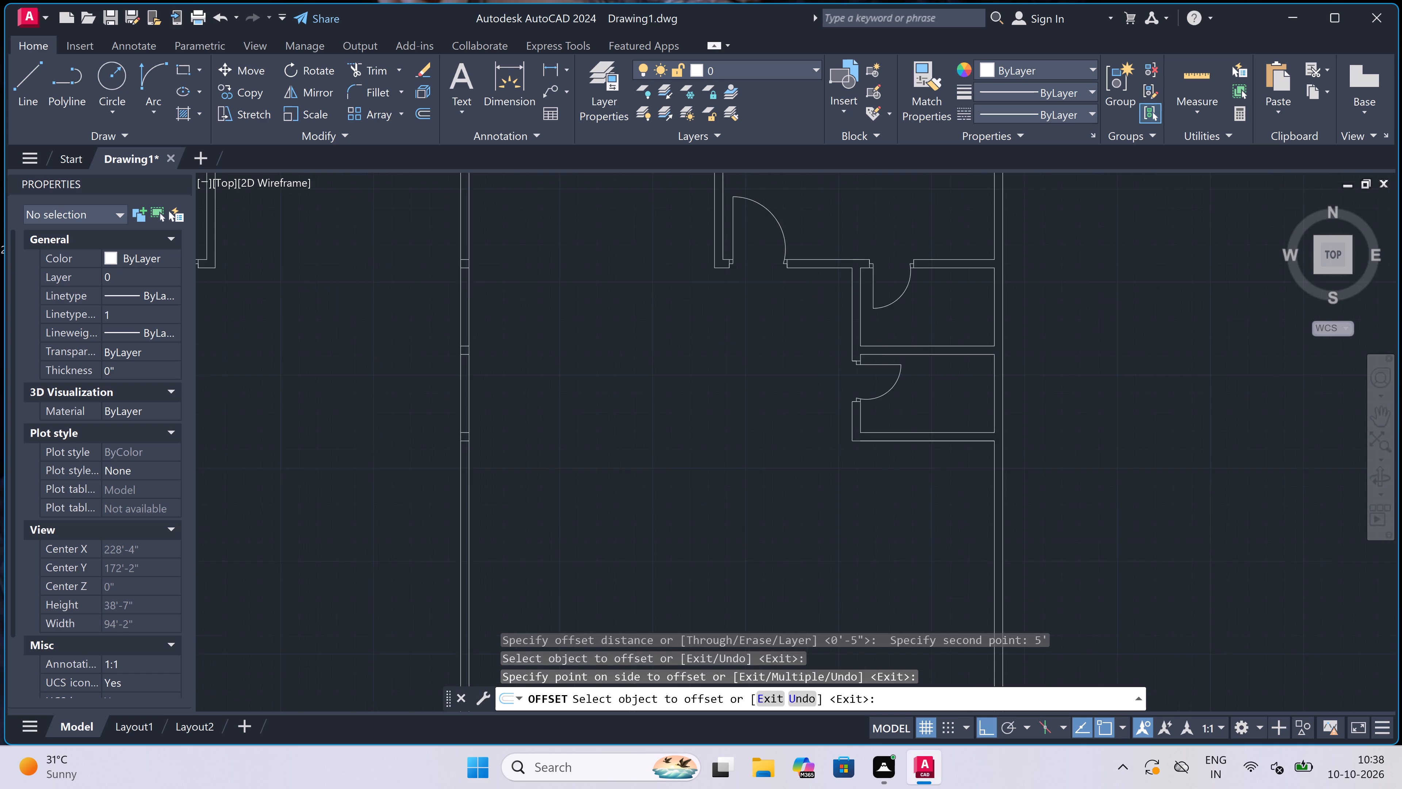
{"action": "left_click_drag", "start_coordinate": [919, 437], "coordinate": [920, 442]}
{"action": "left_click", "coordinate": [914, 547]}
{"action": "scroll", "coordinate": [912, 541], "scroll_direction": "down", "scroll_amount": 6}
{"action": "scroll", "coordinate": [903, 552], "scroll_direction": "up", "scroll_amount": 3}
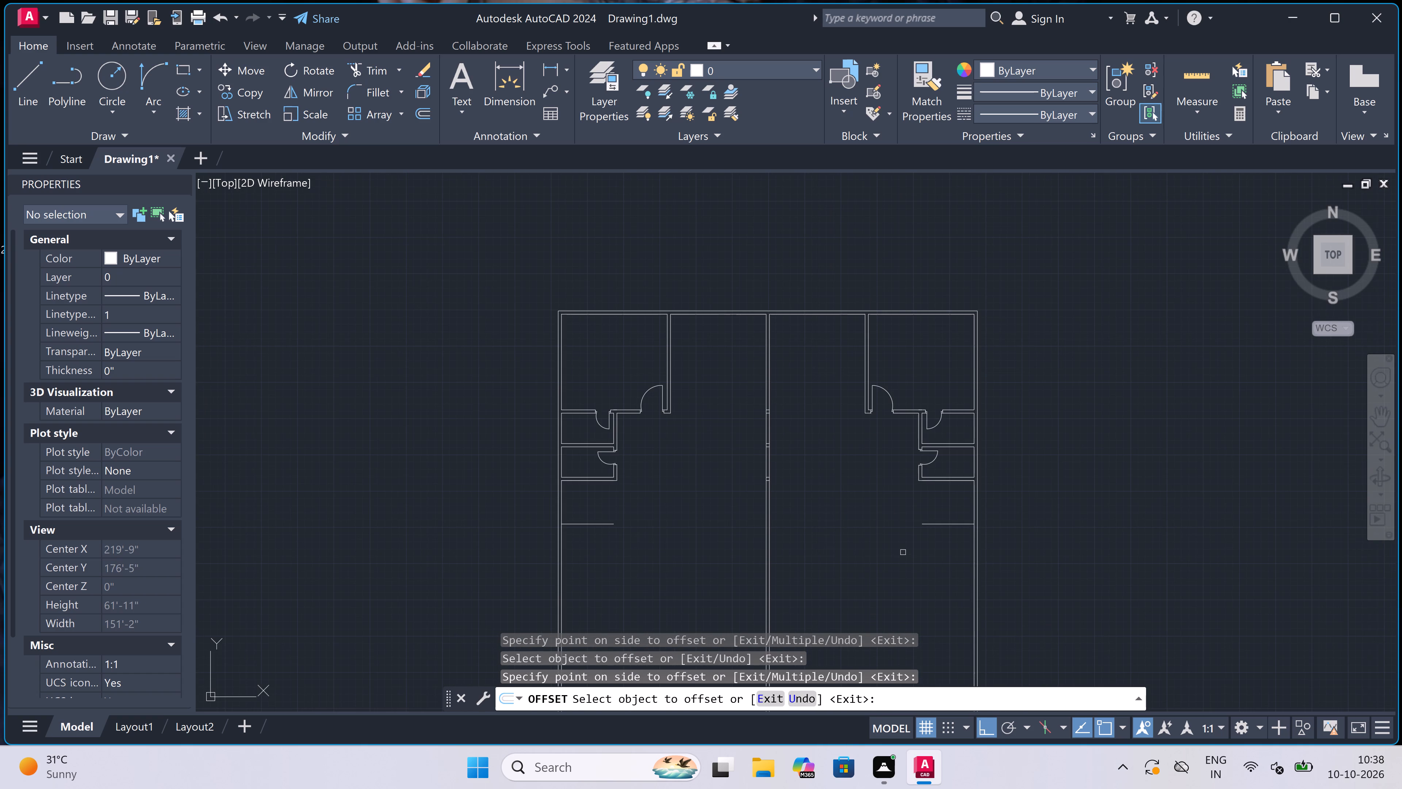
Offset the new line below the small right-hand rooms 4.5" downward to give the wall its thickness.
{"action": "key", "text": "Escape"}
{"action": "key", "text": "space"}
{"action": "scroll", "coordinate": [947, 517], "scroll_direction": "up", "scroll_amount": 1}
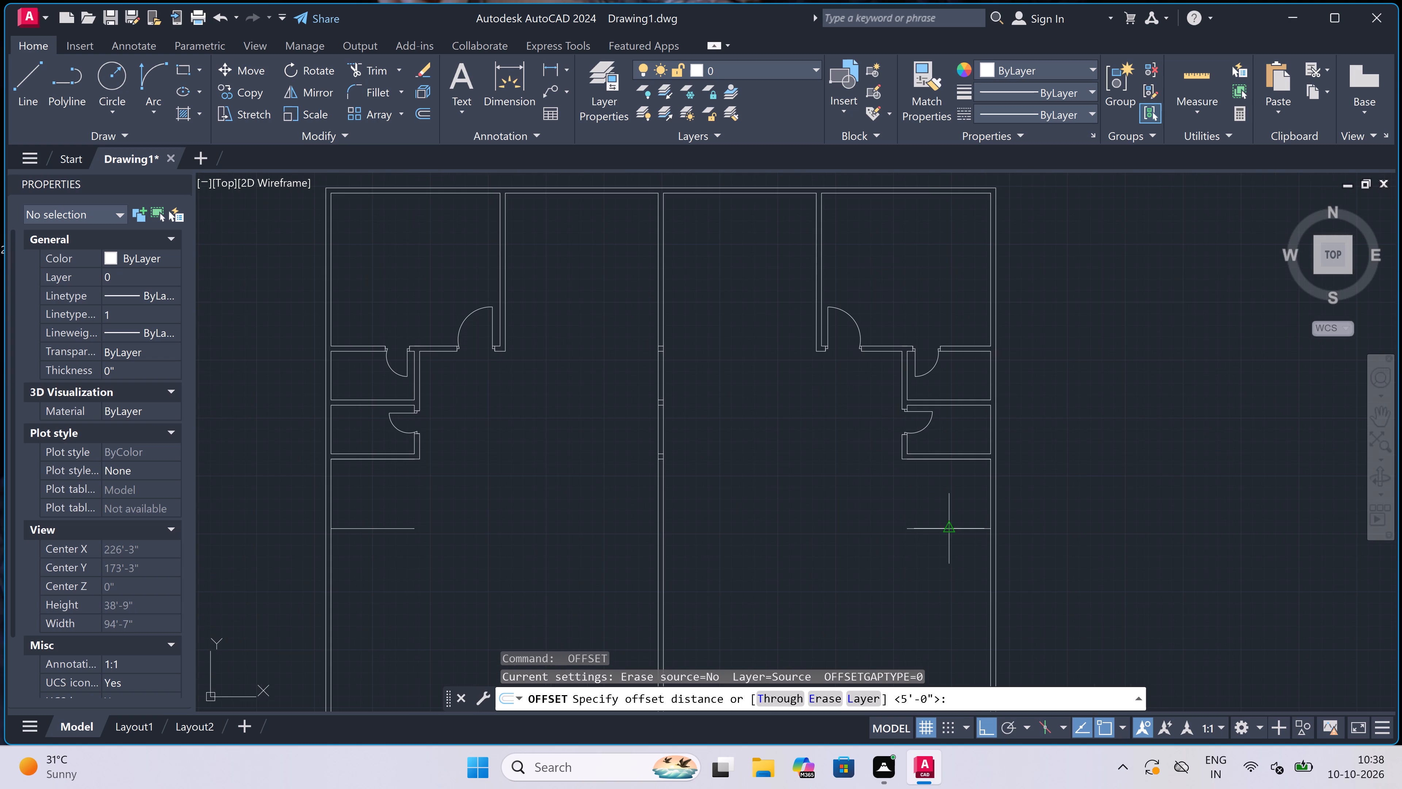
{"action": "left_click", "coordinate": [951, 530]}
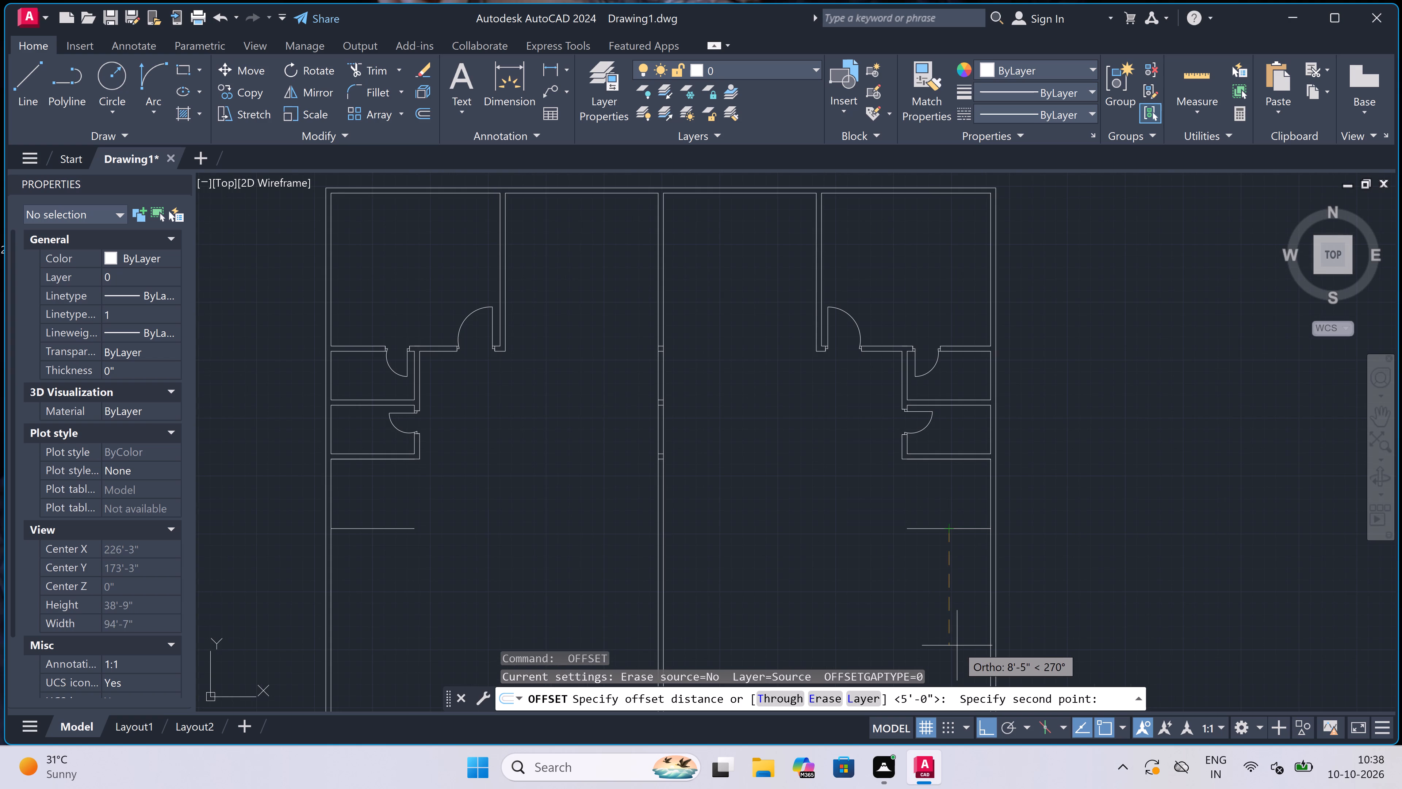
{"action": "type", "text": "4.5\""}
{"action": "key", "text": "space"}
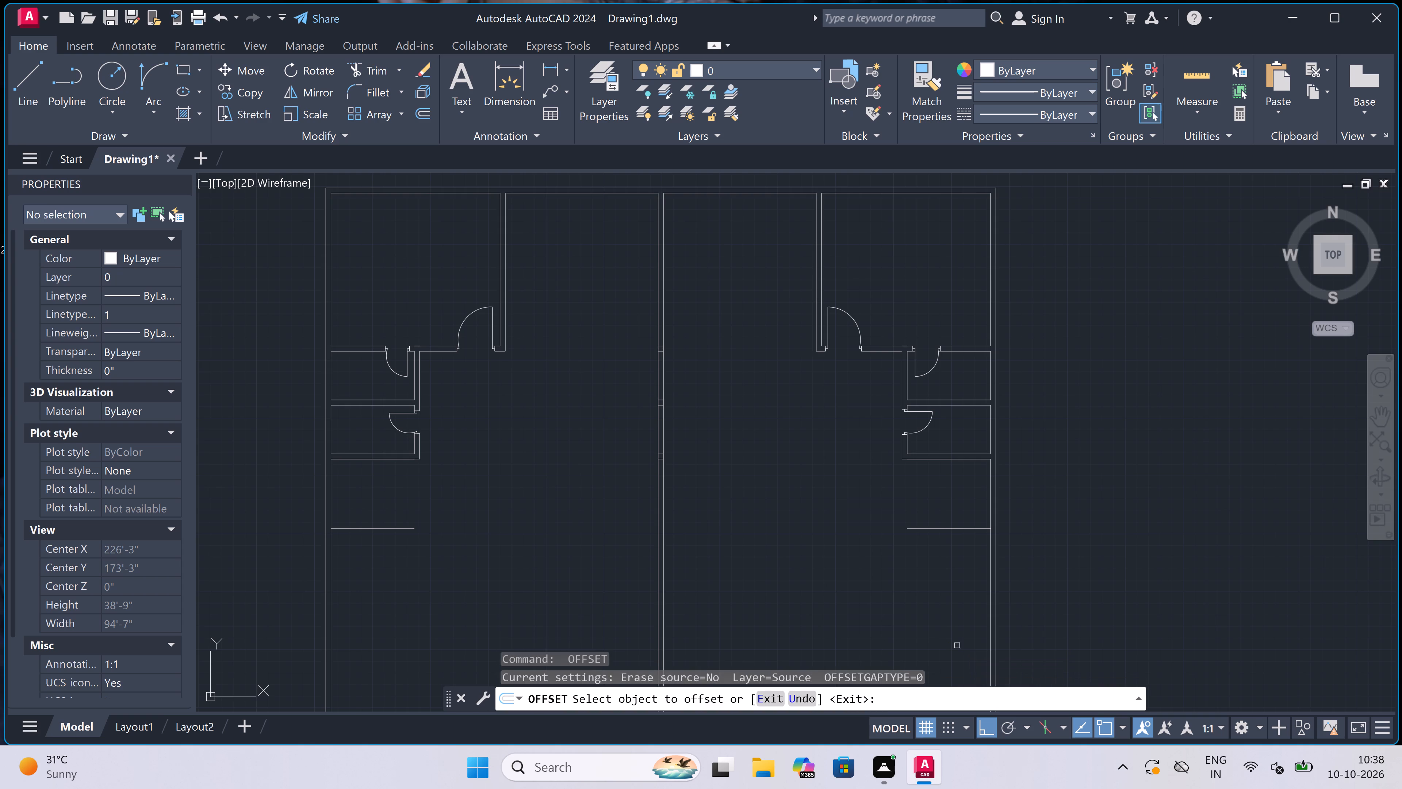
{"action": "left_click", "coordinate": [943, 530]}
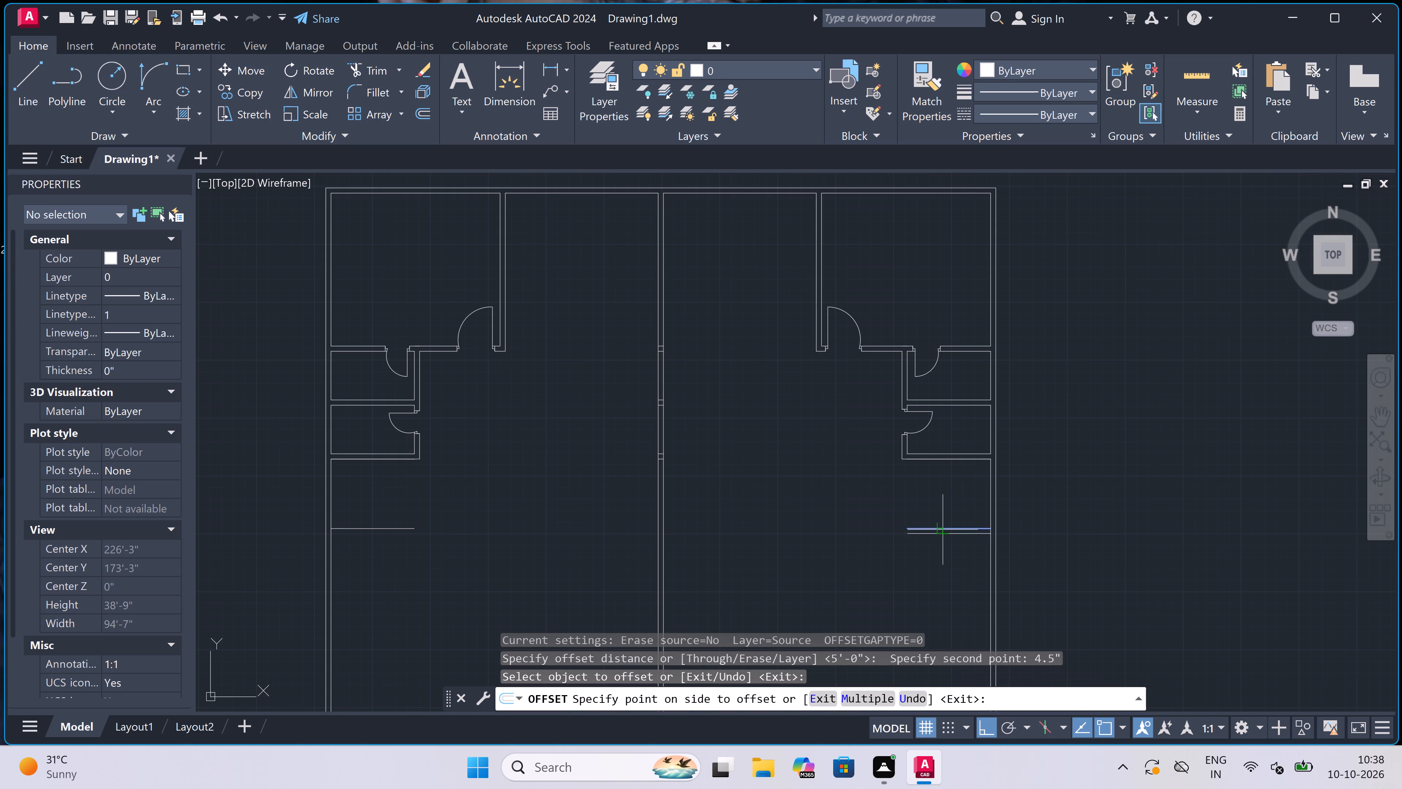
{"action": "left_click", "coordinate": [931, 566]}
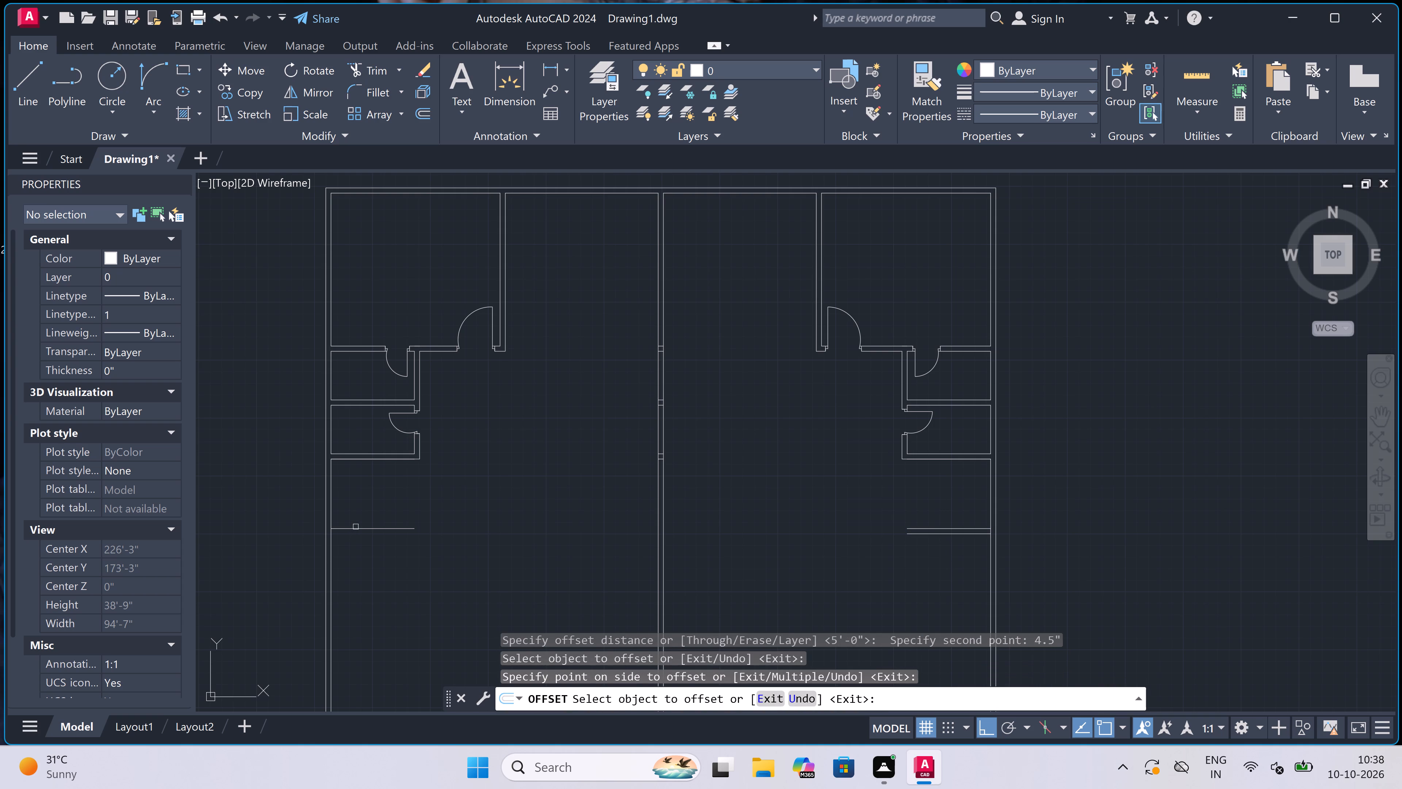
Offset the matching line below the small left-hand rooms downward by the same 4.5".
{"action": "double_click", "coordinate": [356, 527]}
{"action": "left_click", "coordinate": [350, 565]}
{"action": "scroll", "coordinate": [470, 488], "scroll_direction": "down", "scroll_amount": 2}
{"action": "scroll", "coordinate": [467, 499], "scroll_direction": "up", "scroll_amount": 1}
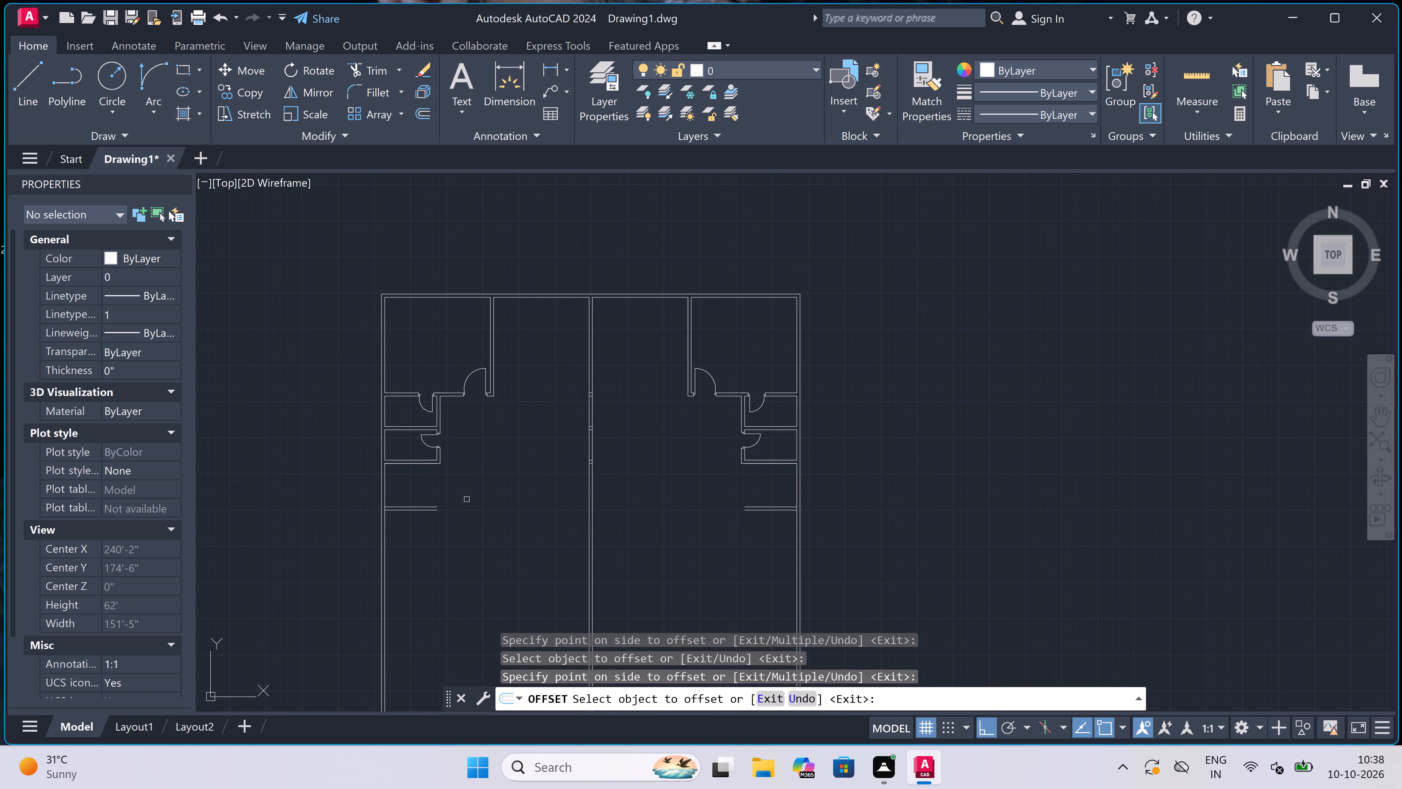
{"action": "key", "text": "Escape"}
Extend the left-hand pair of new wall lines across the central wall so the wall spans to the right outer wall.
{"action": "key", "text": "e"}
{"action": "key", "text": "x"}
{"action": "key", "text": "space"}
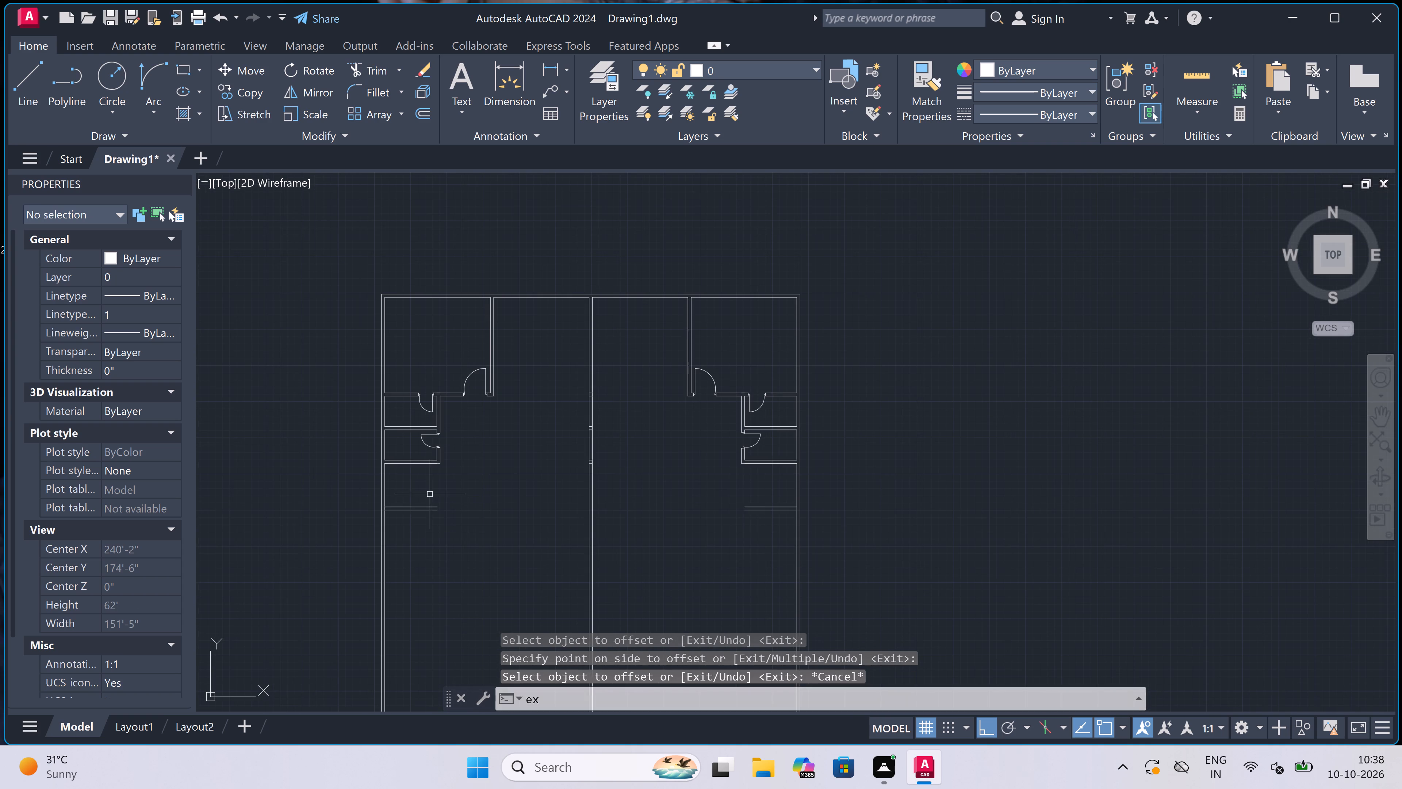
{"action": "left_click", "coordinate": [413, 485]}
{"action": "left_click", "coordinate": [425, 571]}
{"action": "left_click", "coordinate": [549, 485]}
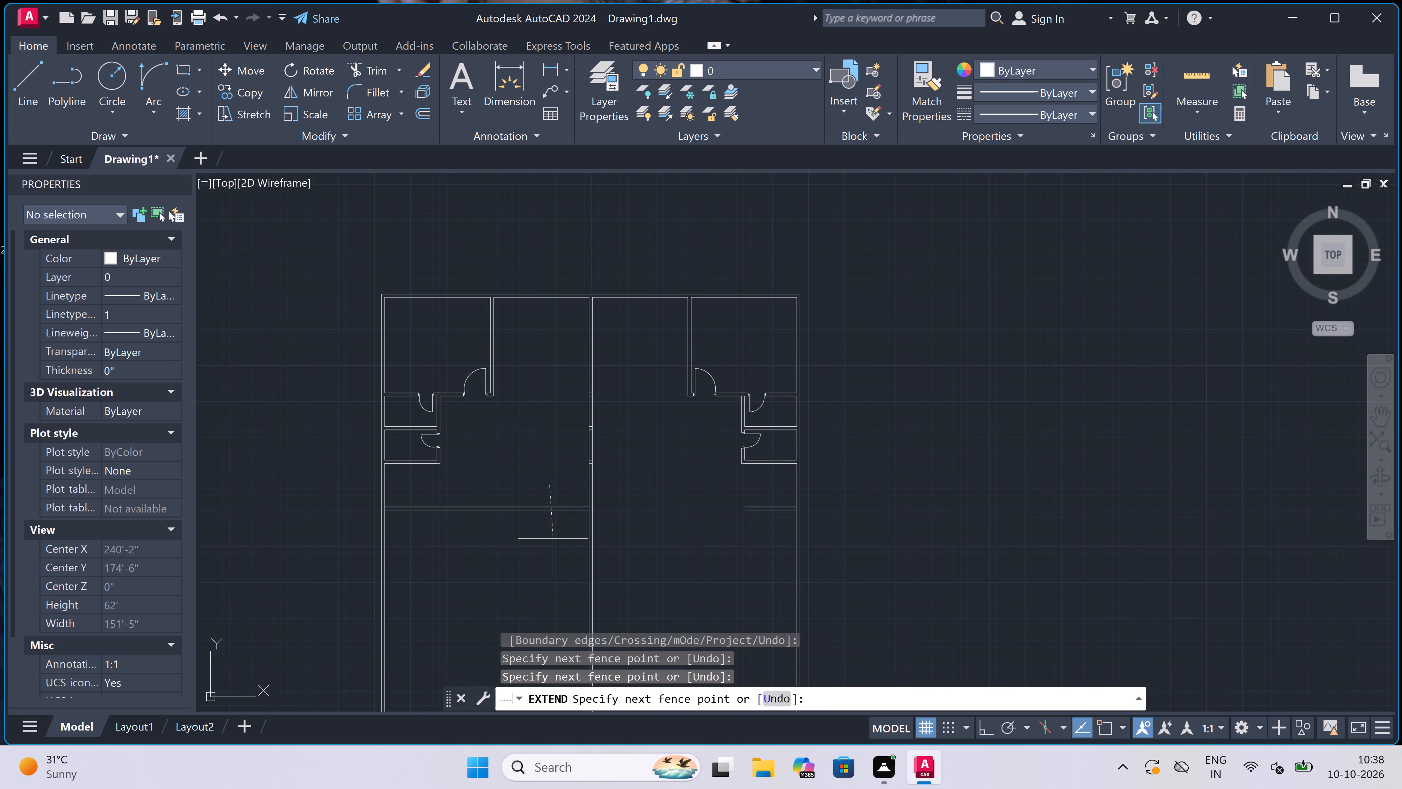
{"action": "left_click", "coordinate": [553, 547]}
{"action": "left_click", "coordinate": [574, 467]}
{"action": "double_click", "coordinate": [579, 575]}
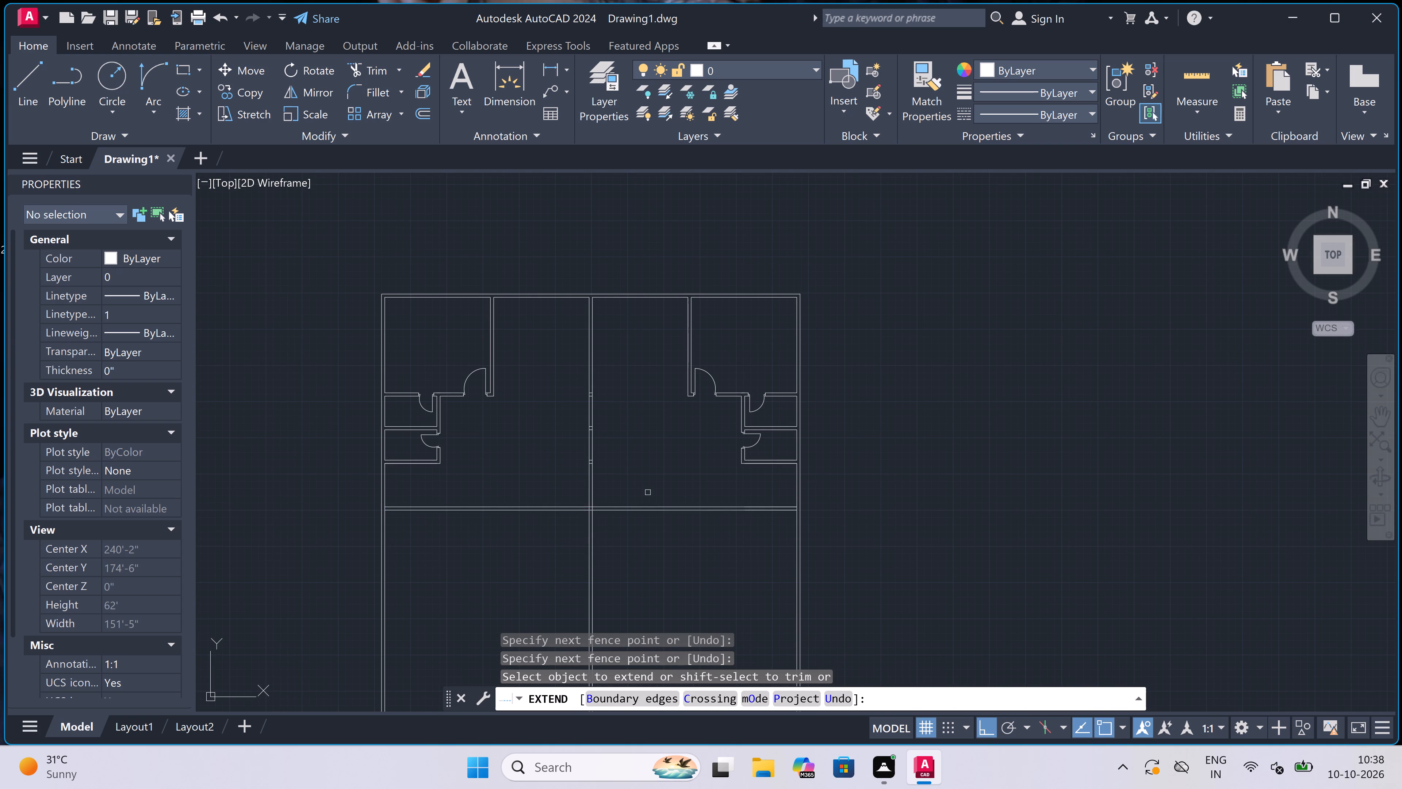
{"action": "key", "text": "Escape"}
Draw a line 3' down the left partition's right face from the top inner corner of the left middle room.
{"action": "scroll", "coordinate": [515, 394], "scroll_direction": "up", "scroll_amount": 1}
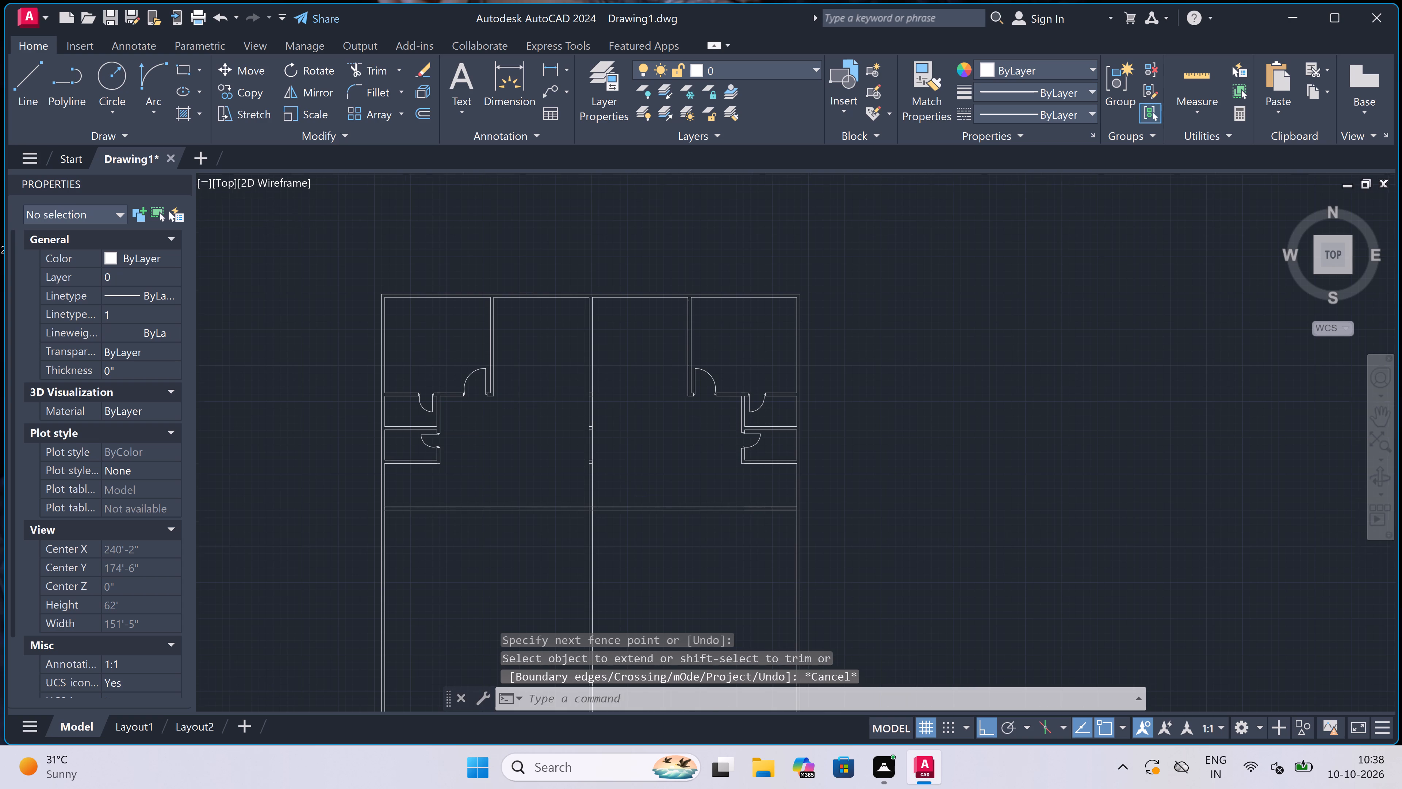
{"action": "scroll", "coordinate": [515, 394], "scroll_direction": "up", "scroll_amount": 1}
{"action": "scroll", "coordinate": [602, 410], "scroll_direction": "down", "scroll_amount": 4}
{"action": "scroll", "coordinate": [594, 385], "scroll_direction": "up", "scroll_amount": 4}
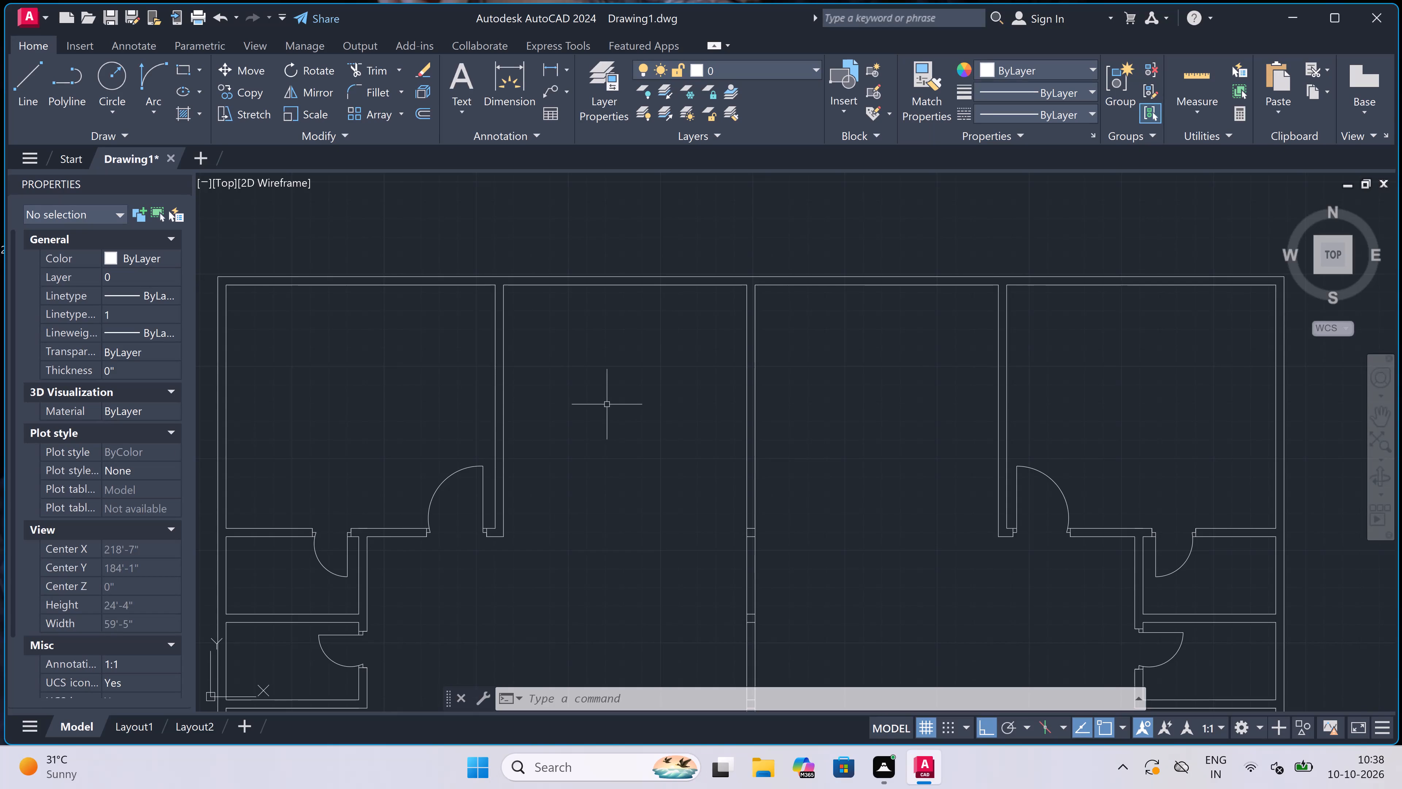
{"action": "key", "text": "l"}
{"action": "key", "text": "space"}
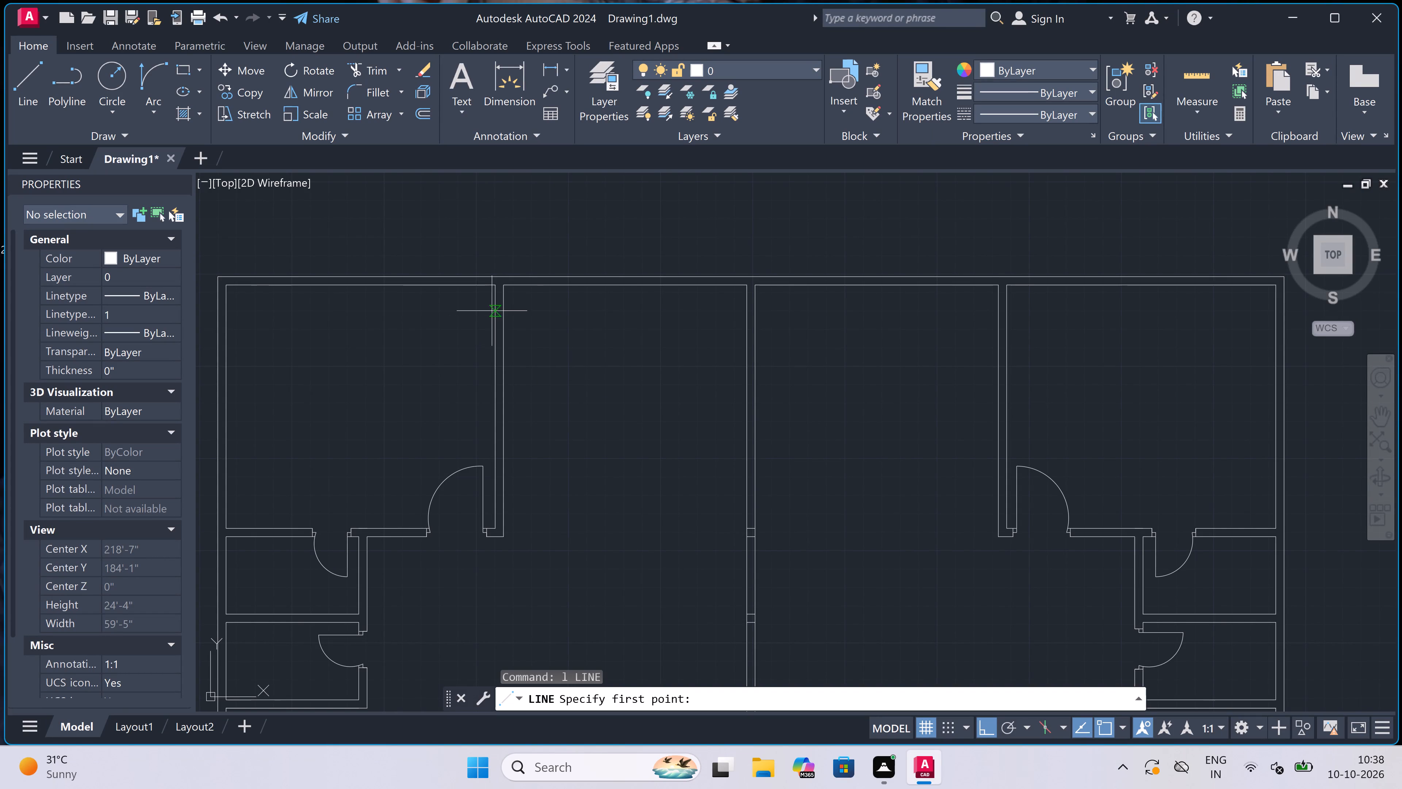
{"action": "scroll", "coordinate": [508, 267], "scroll_direction": "up", "scroll_amount": 1}
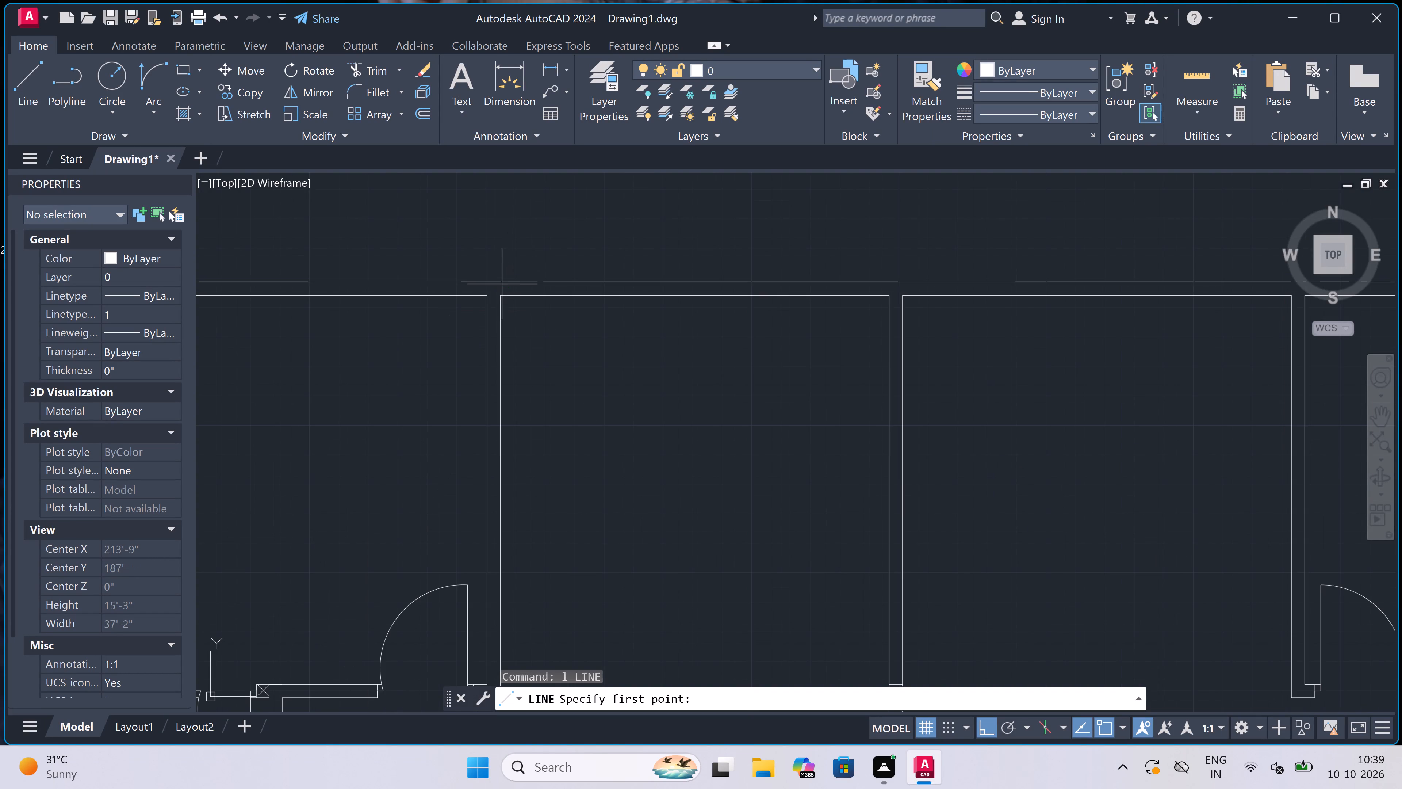
{"action": "left_click", "coordinate": [502, 296]}
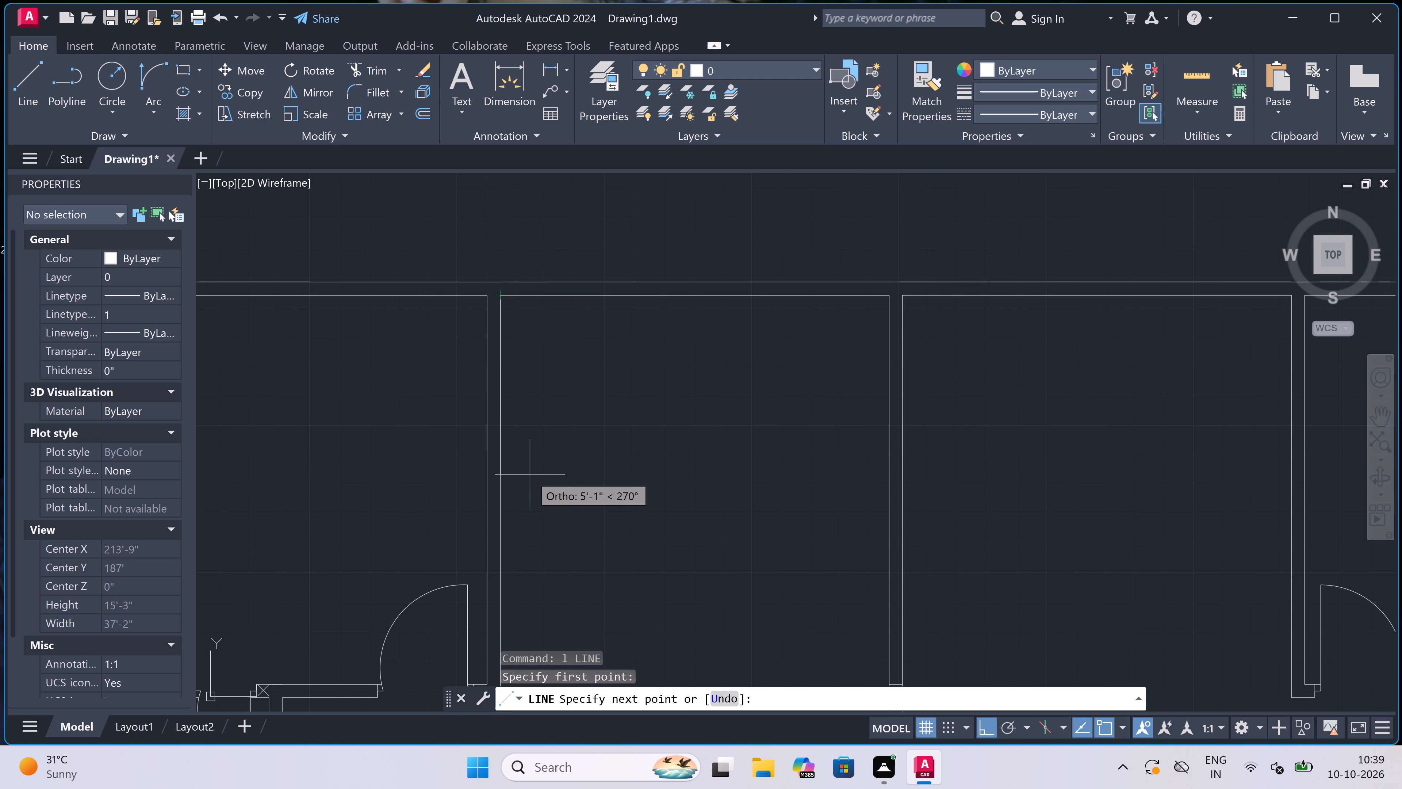
{"action": "key", "text": "3"}
{"action": "type", "text": "'"}
{"action": "key", "text": "space"}
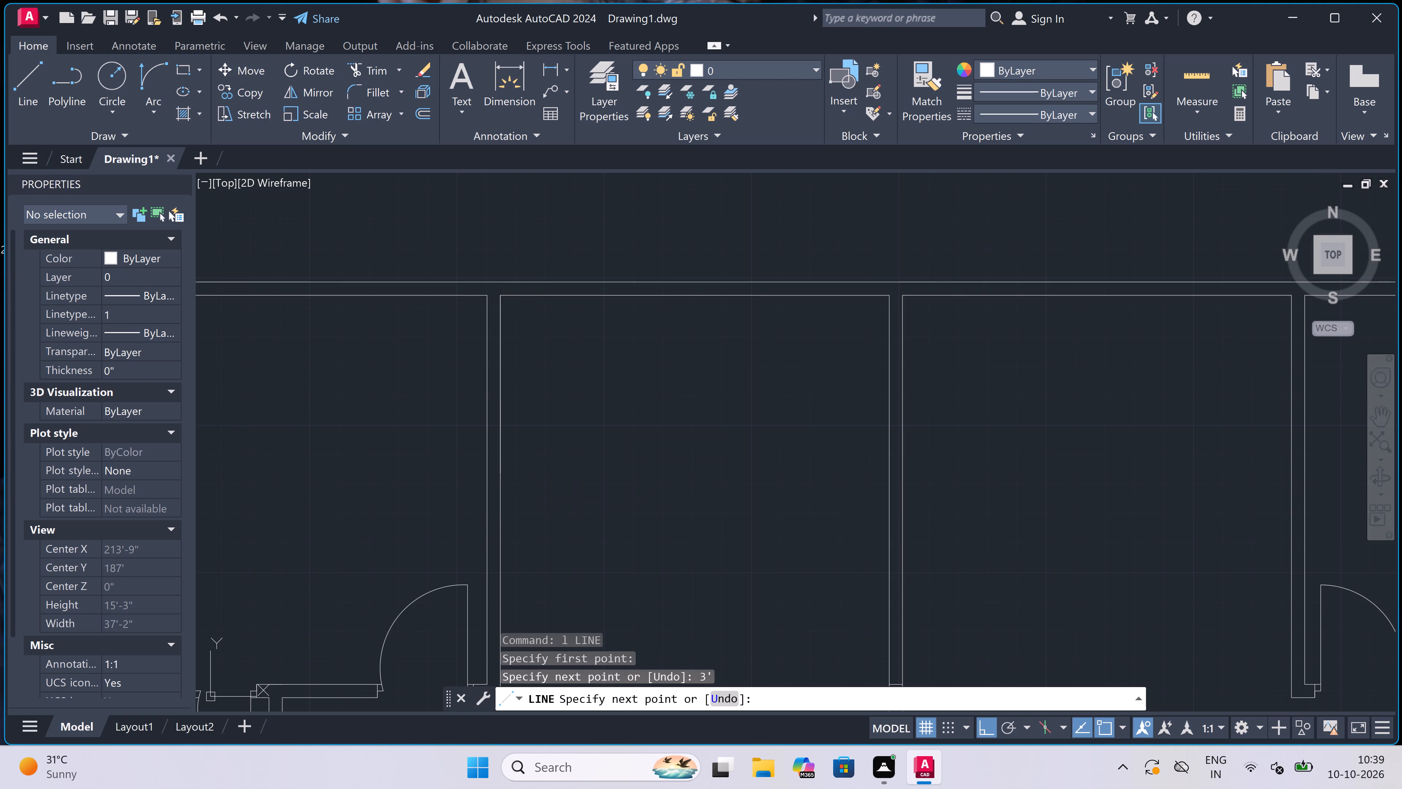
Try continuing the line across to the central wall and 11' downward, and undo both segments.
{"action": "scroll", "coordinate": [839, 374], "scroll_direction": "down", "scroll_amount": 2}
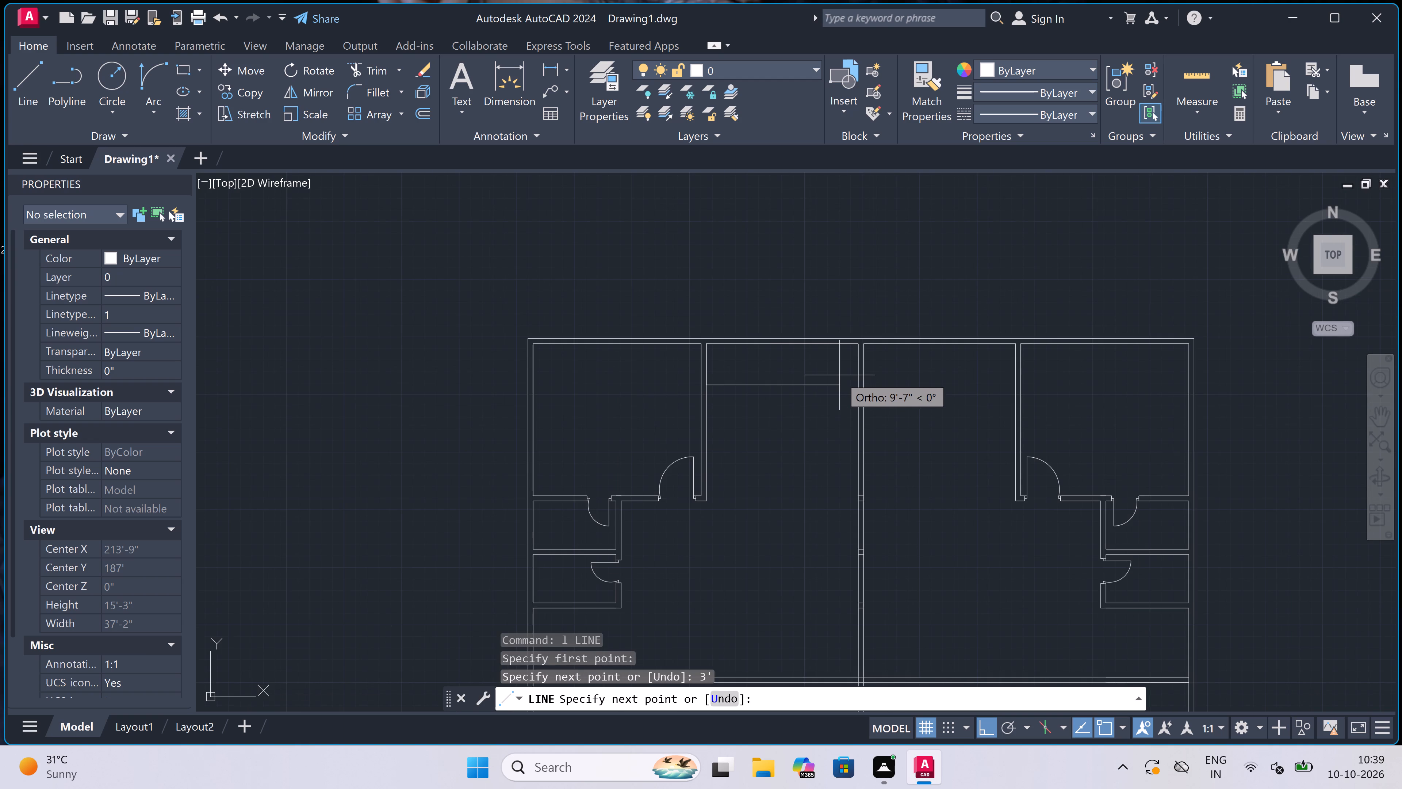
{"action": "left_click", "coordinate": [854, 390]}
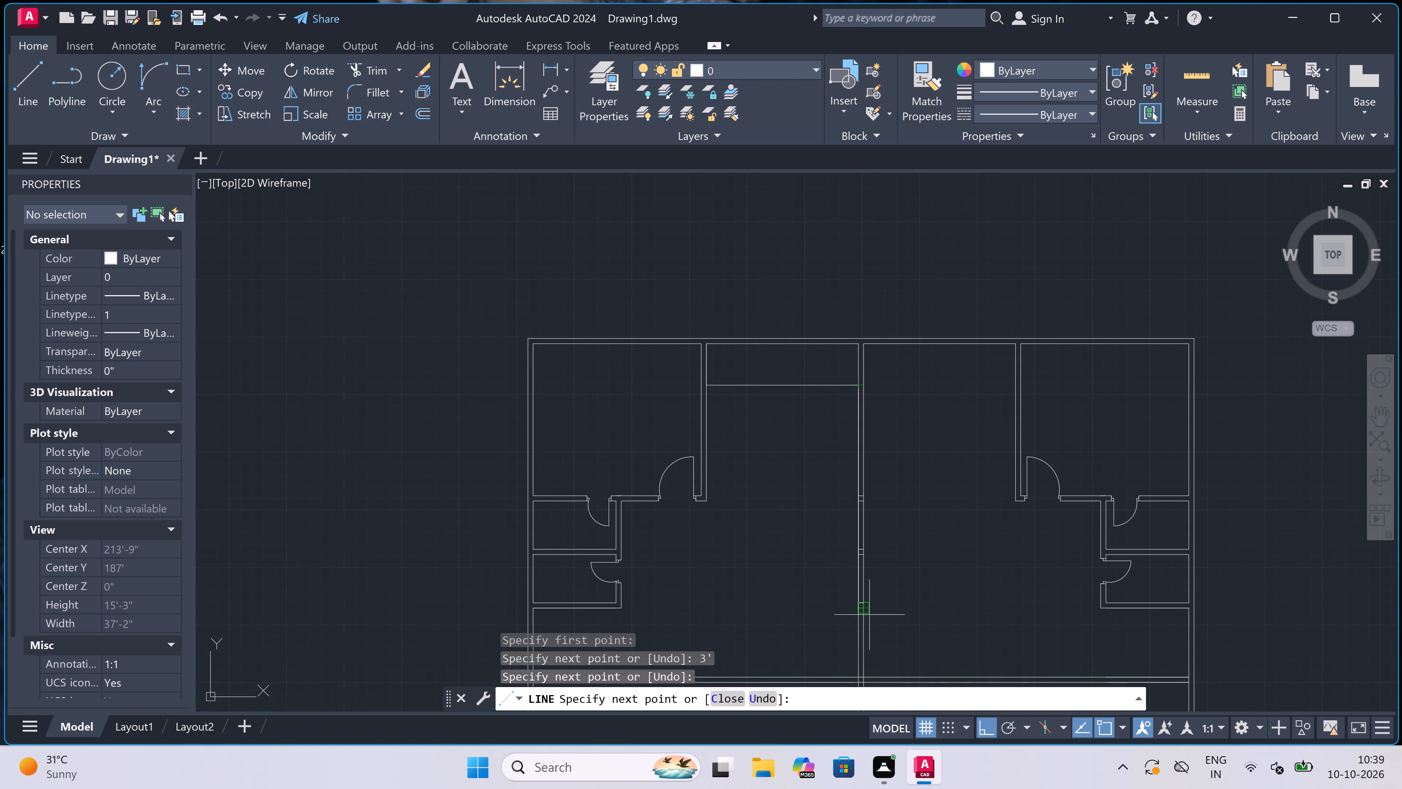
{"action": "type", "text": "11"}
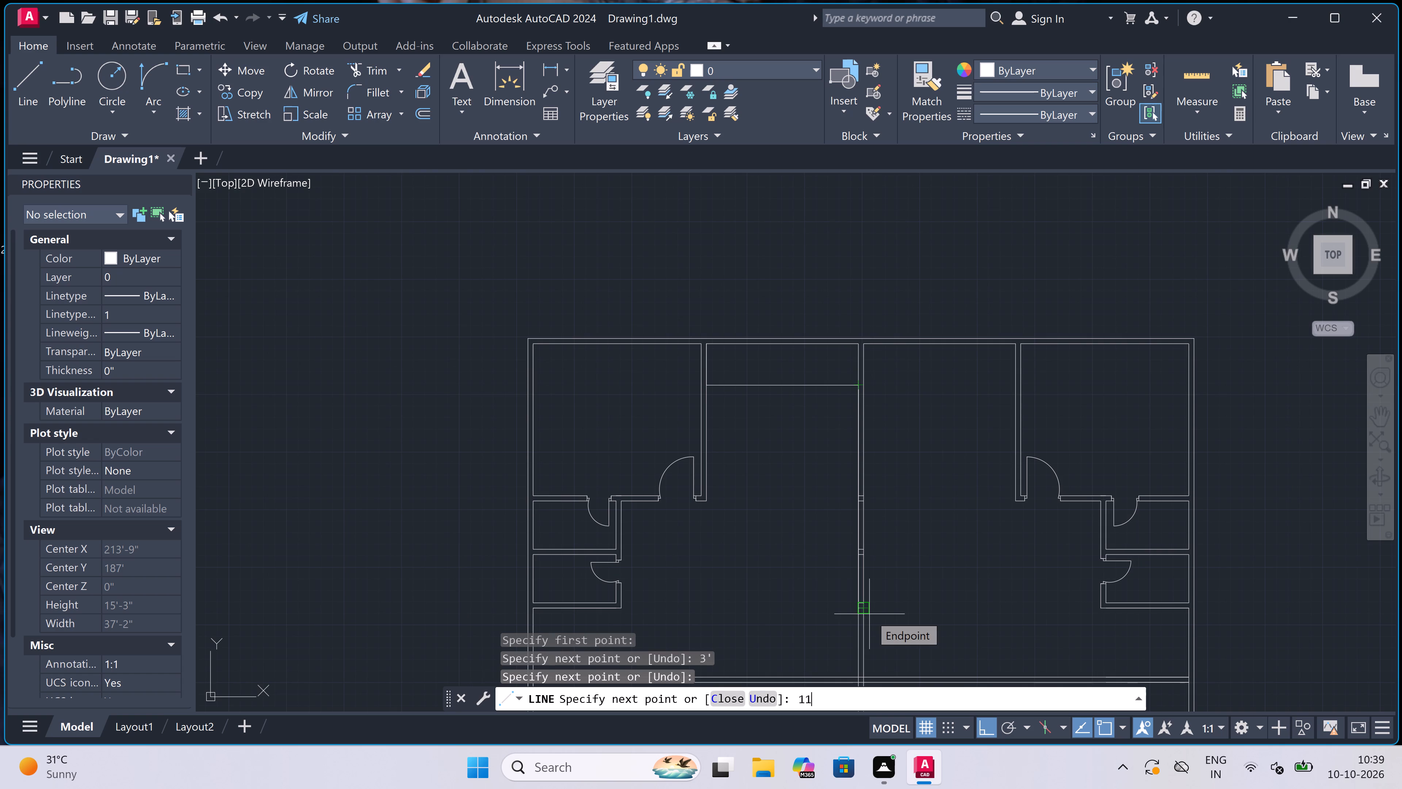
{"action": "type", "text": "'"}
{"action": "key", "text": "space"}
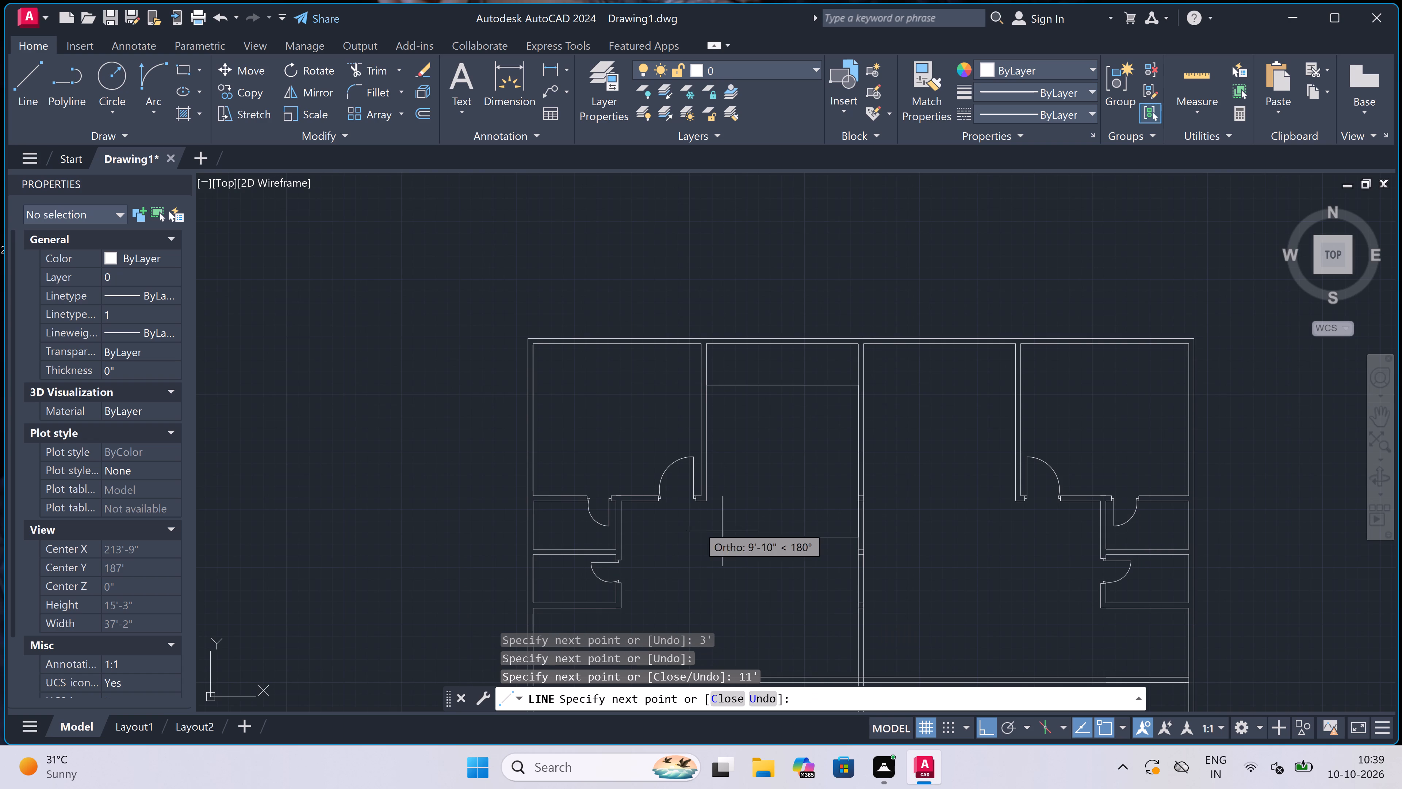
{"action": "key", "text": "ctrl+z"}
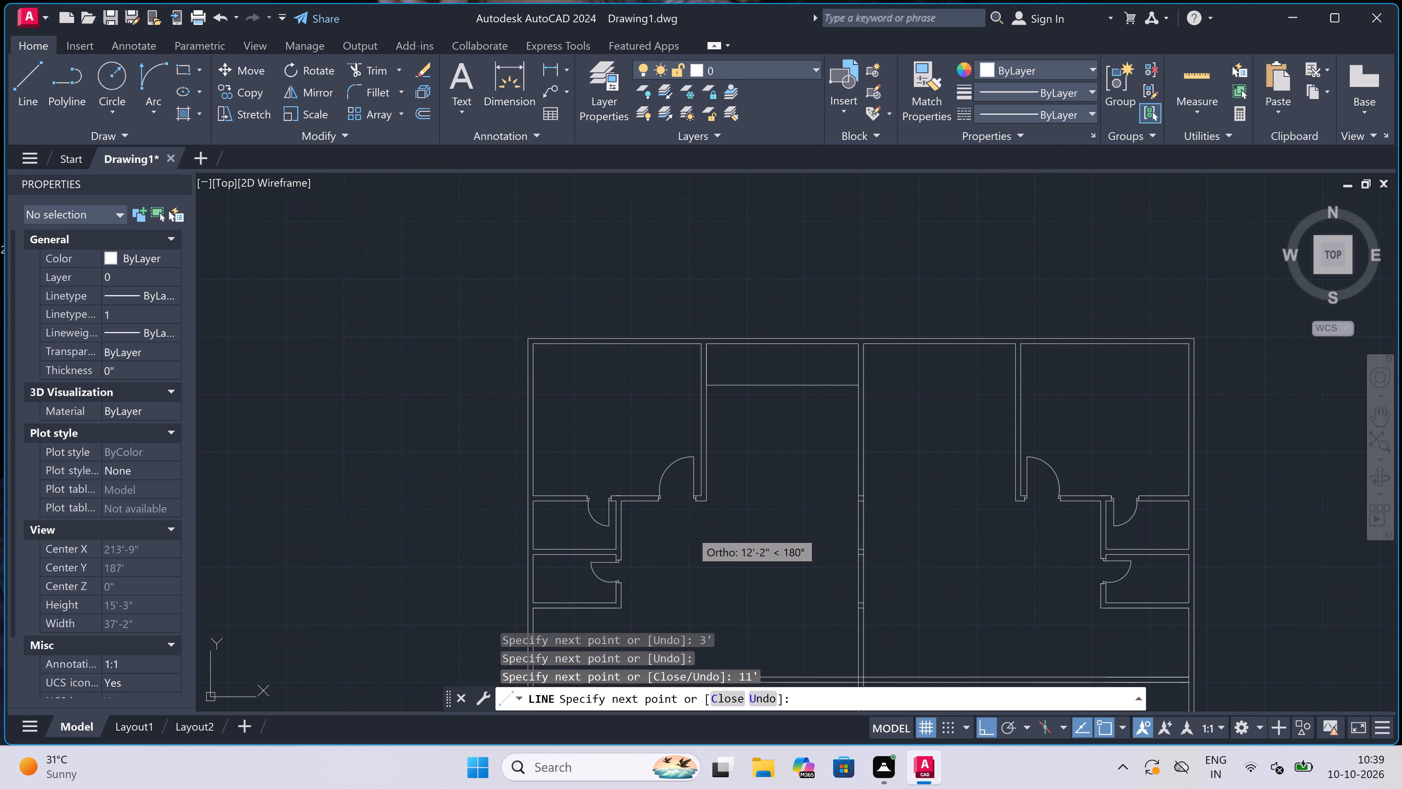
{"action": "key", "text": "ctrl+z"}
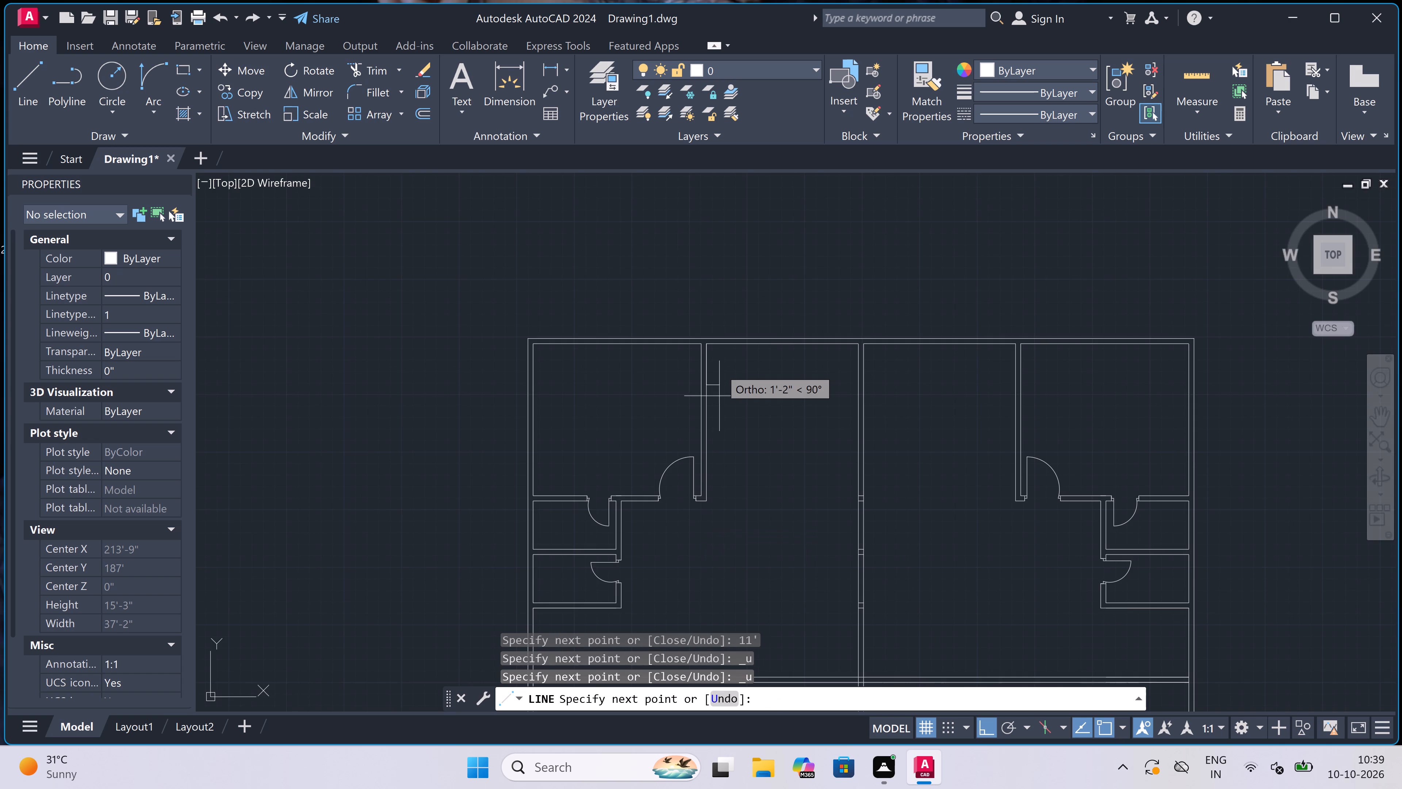
Continue the line 2' back up, and horizontally across the central wall to the right partition's left face.
{"action": "type", "text": "2'"}
{"action": "key", "text": "space"}
{"action": "scroll", "coordinate": [721, 366], "scroll_direction": "up", "scroll_amount": 1}
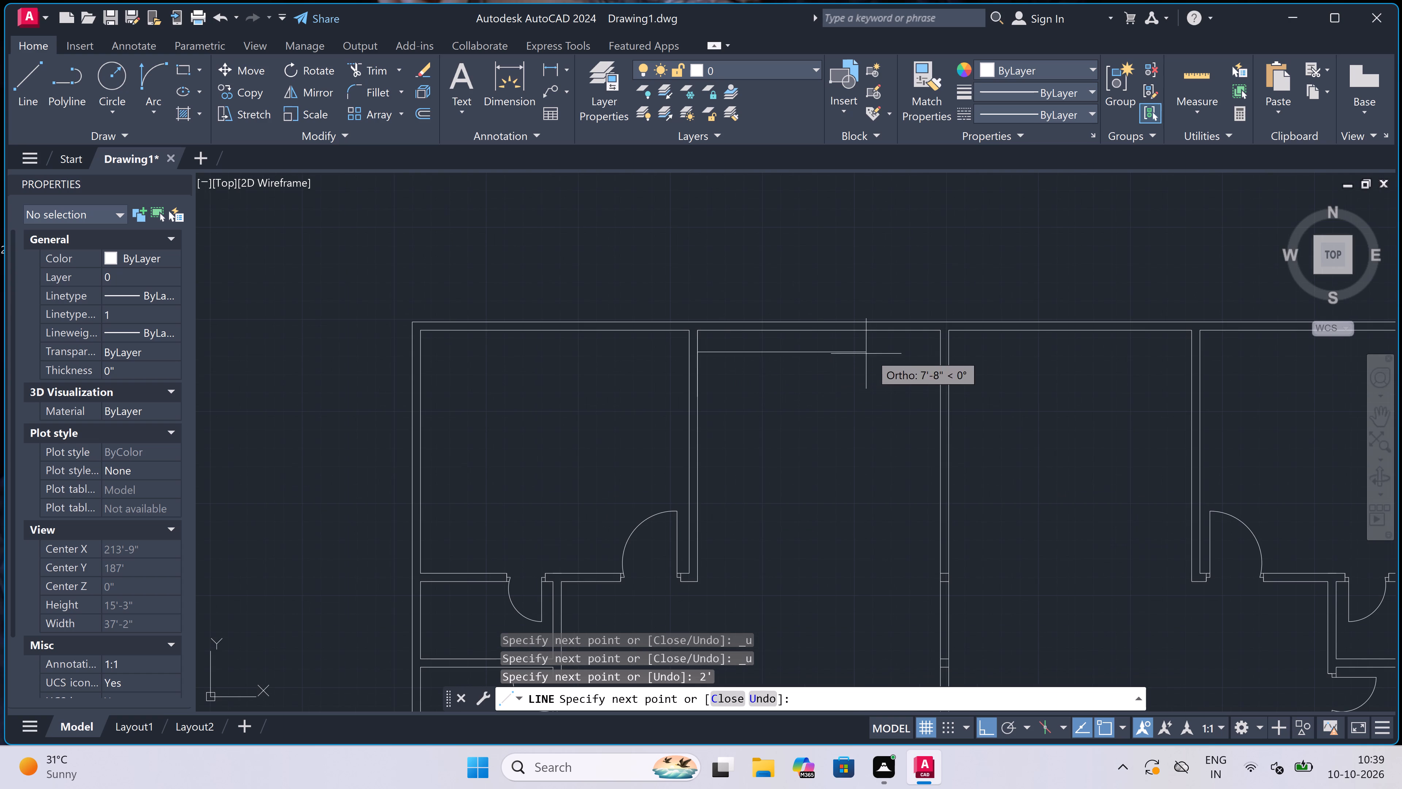
{"action": "scroll", "coordinate": [921, 350], "scroll_direction": "up", "scroll_amount": 2}
{"action": "scroll", "coordinate": [1001, 356], "scroll_direction": "down", "scroll_amount": 4}
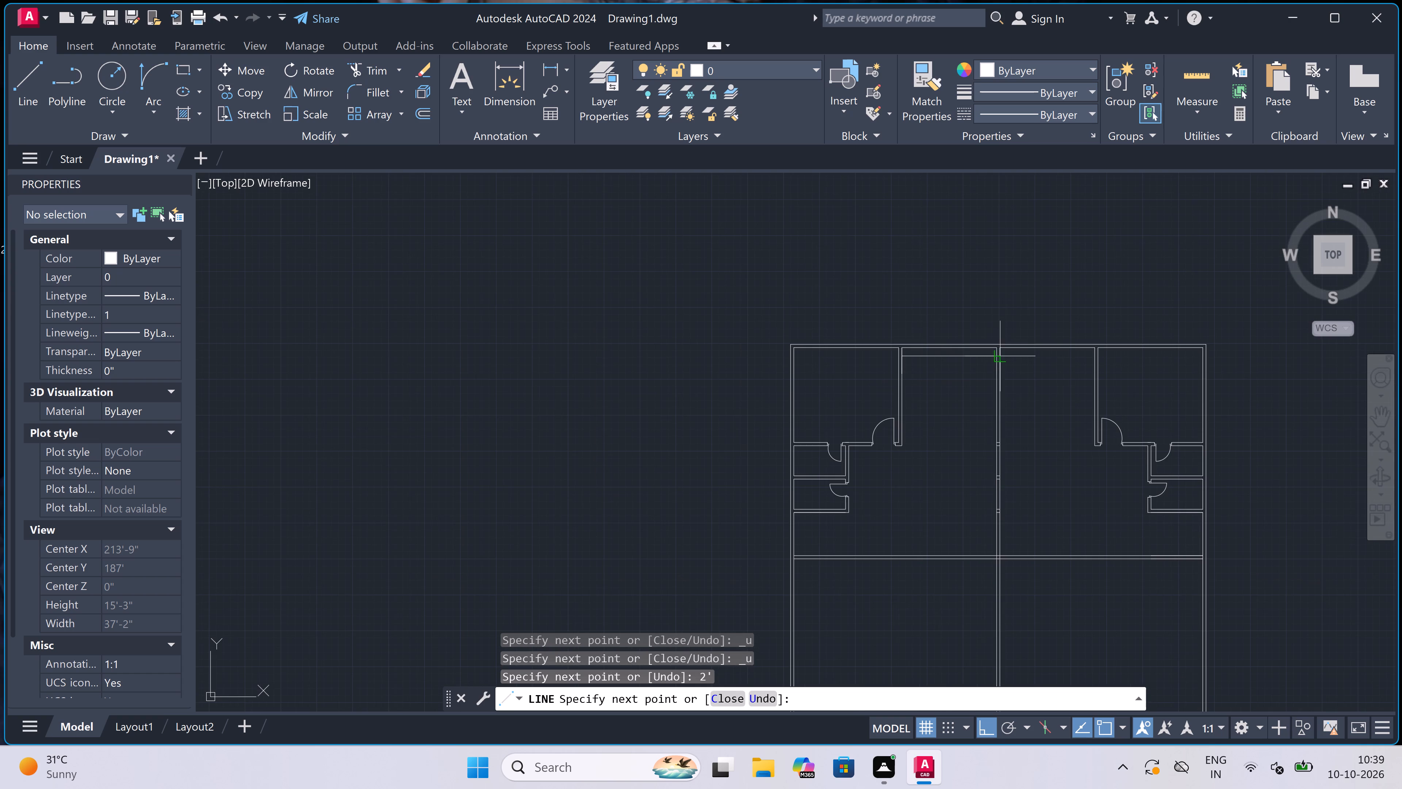
{"action": "scroll", "coordinate": [1119, 346], "scroll_direction": "up", "scroll_amount": 3}
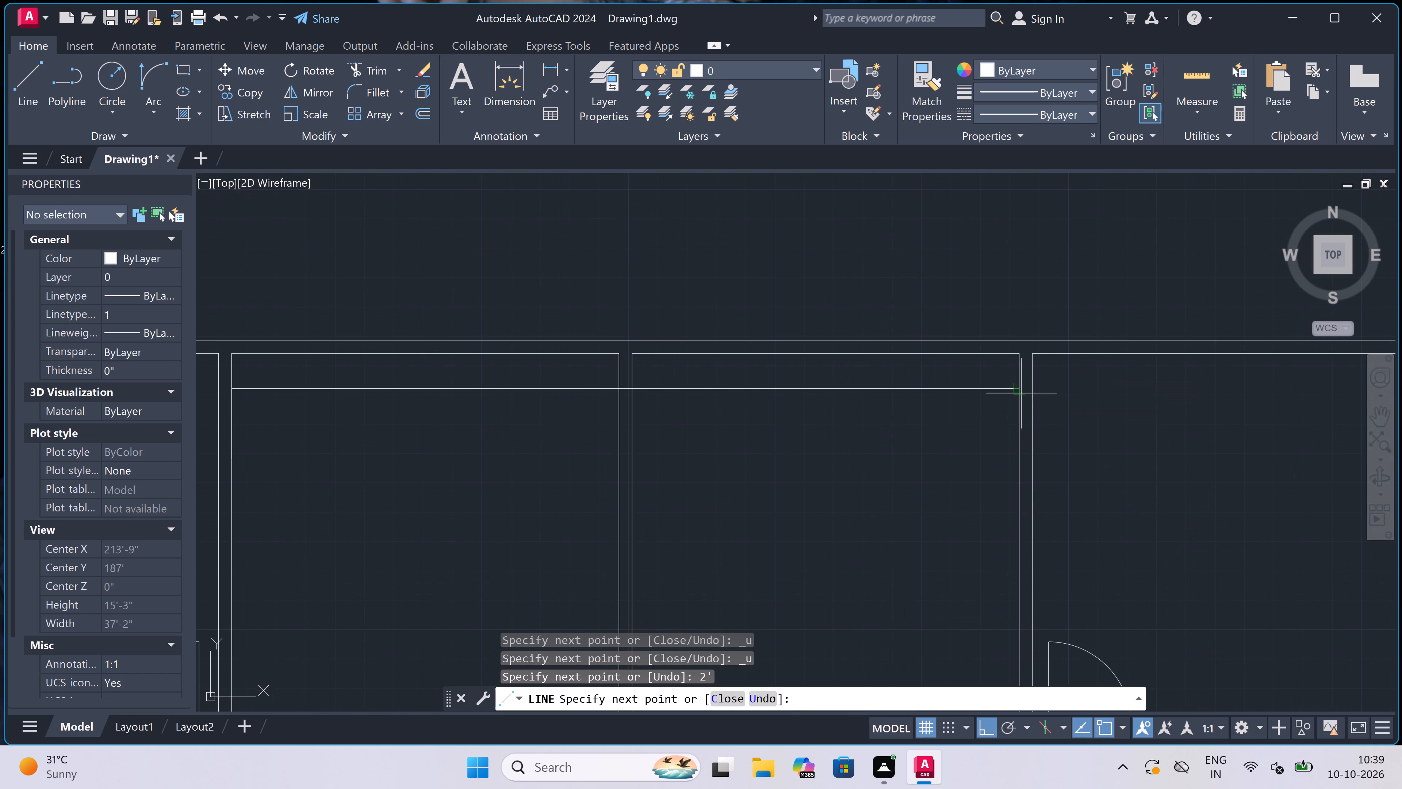
{"action": "left_click", "coordinate": [1016, 386]}
Continue the line 11' straight down along the right partition's left face.
{"action": "scroll", "coordinate": [1016, 386], "scroll_direction": "down", "scroll_amount": 2}
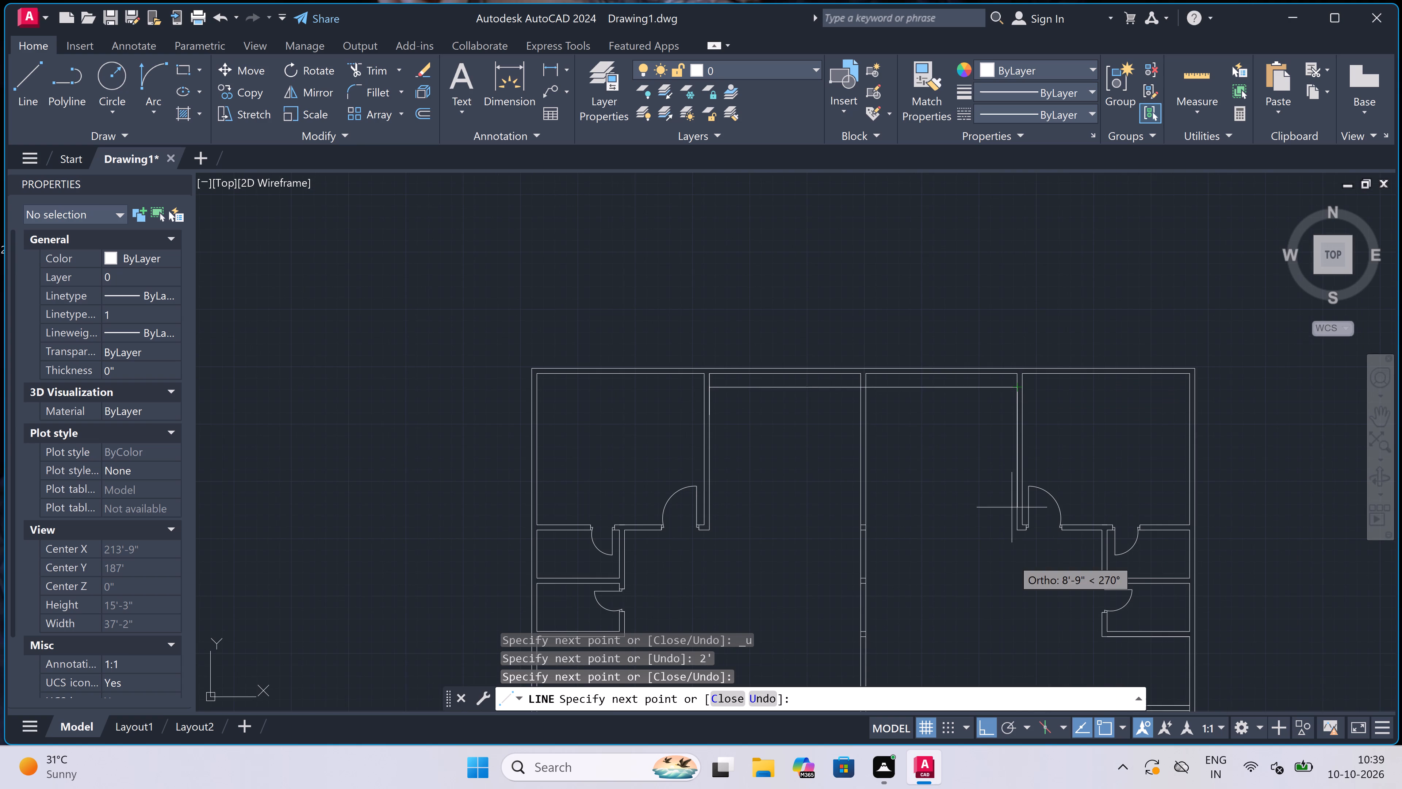
{"action": "type", "text": "11"}
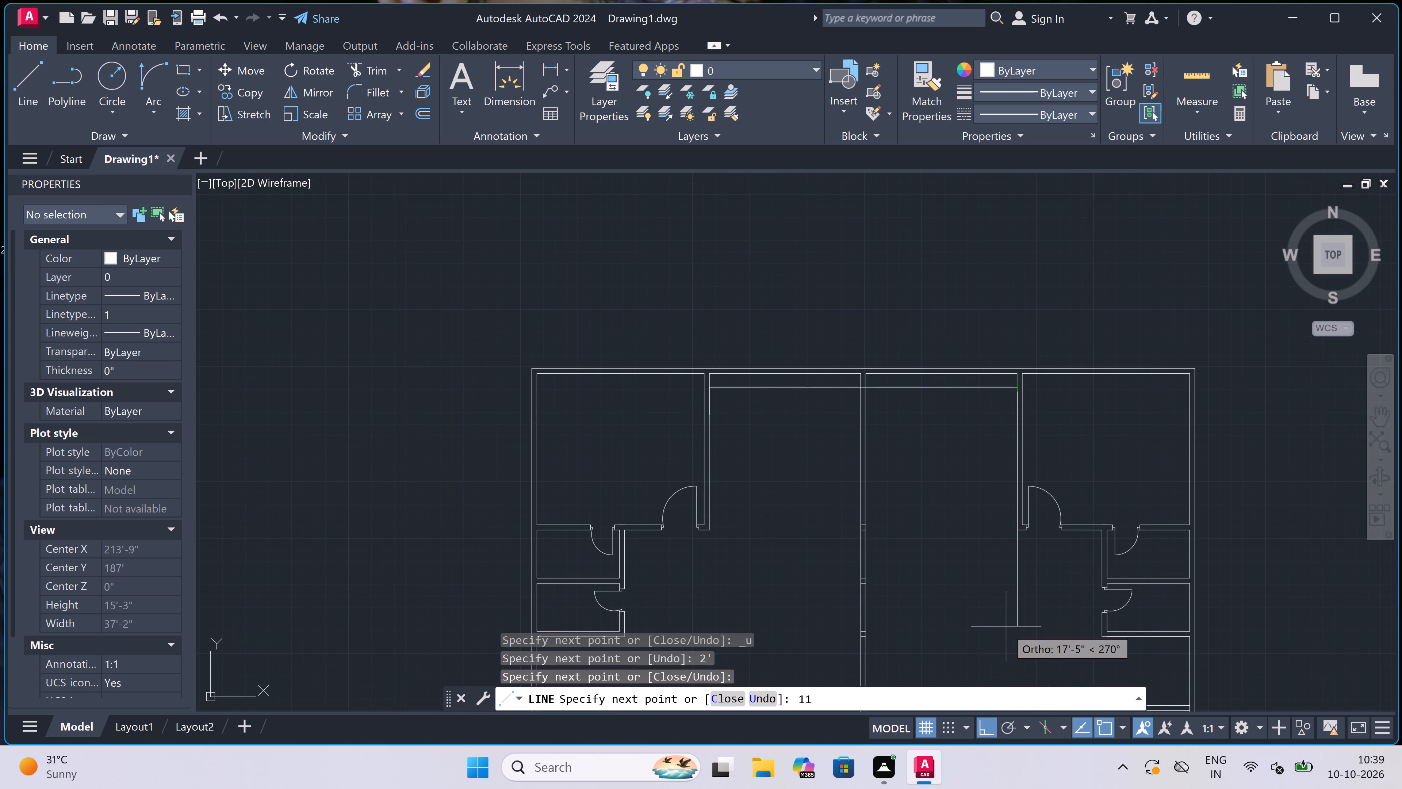
{"action": "key", "text": "apostrophe"}
{"action": "key", "text": "space"}
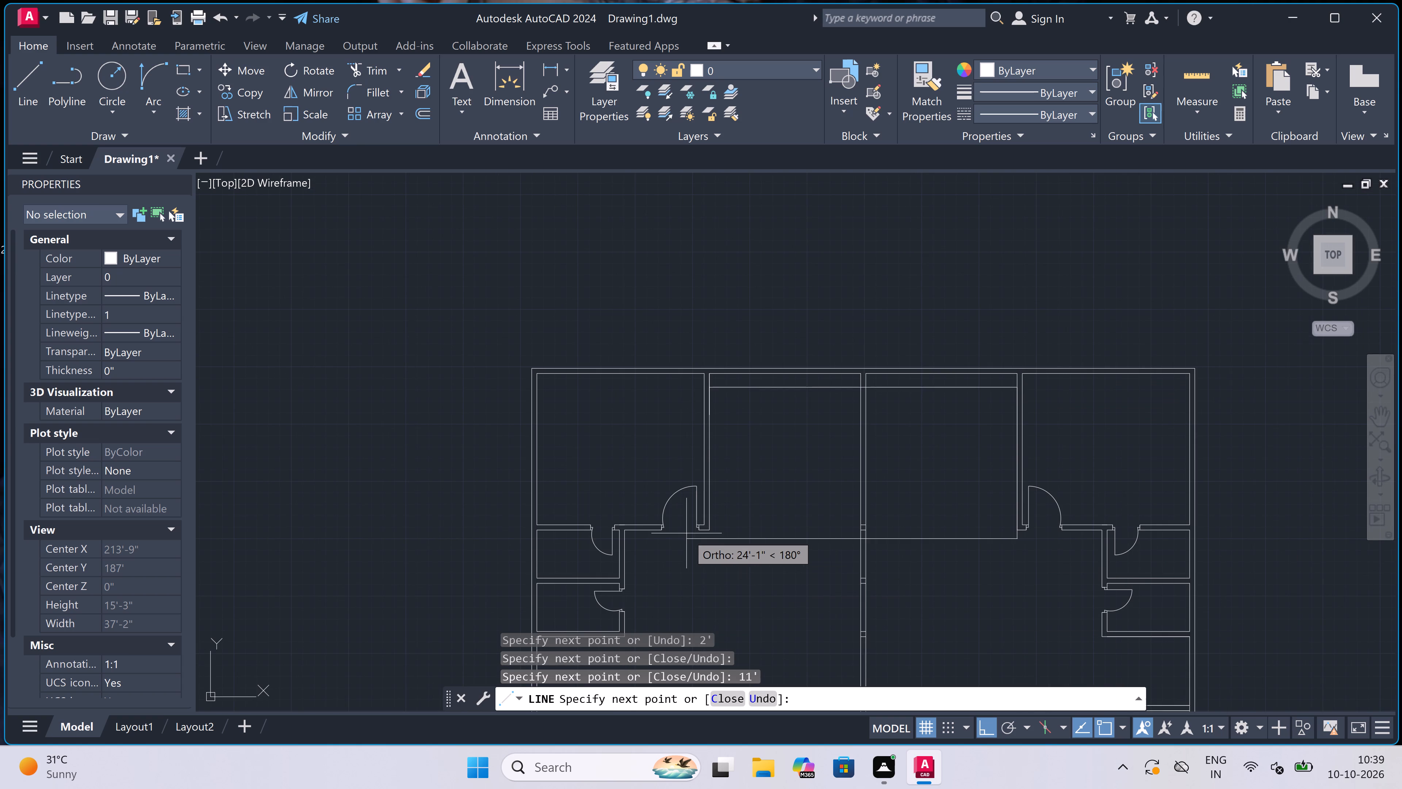
Run the line horizontally back until aligned with the left partition's right face, and close it up to that partition's lower corner.
{"action": "scroll", "coordinate": [686, 533], "scroll_direction": "up", "scroll_amount": 1}
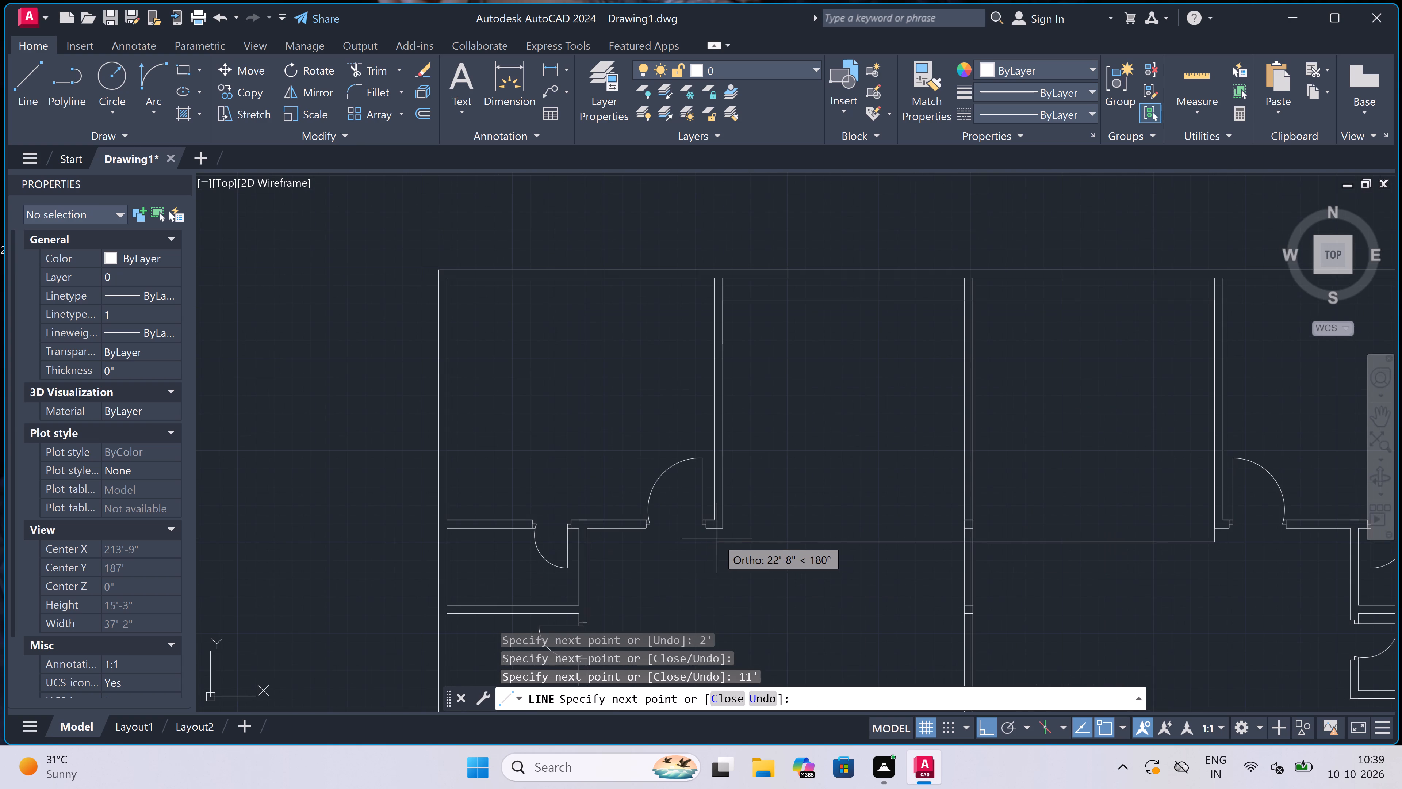
{"action": "scroll", "coordinate": [728, 543], "scroll_direction": "up", "scroll_amount": 2}
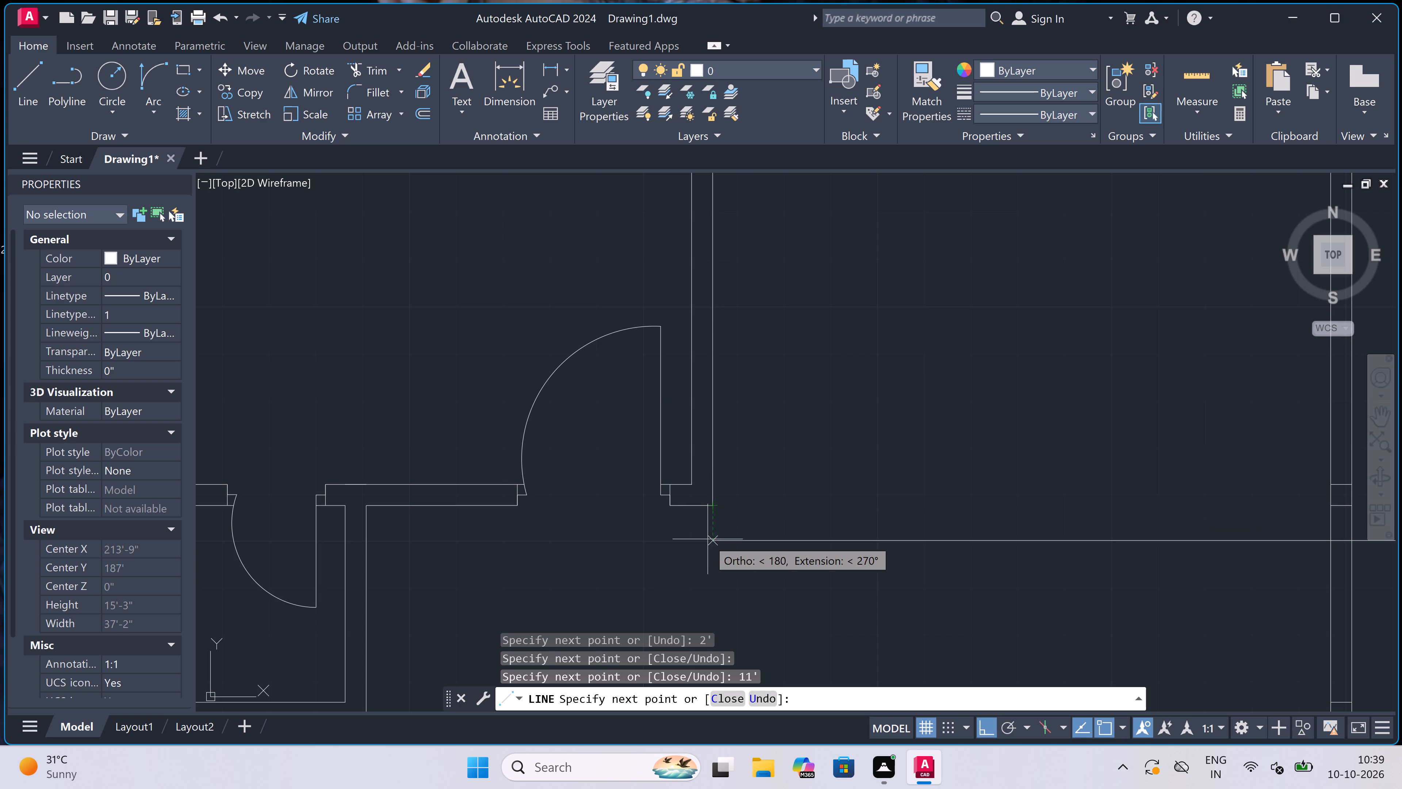
{"action": "left_click", "coordinate": [702, 544]}
{"action": "scroll", "coordinate": [709, 509], "scroll_direction": "up", "scroll_amount": 2}
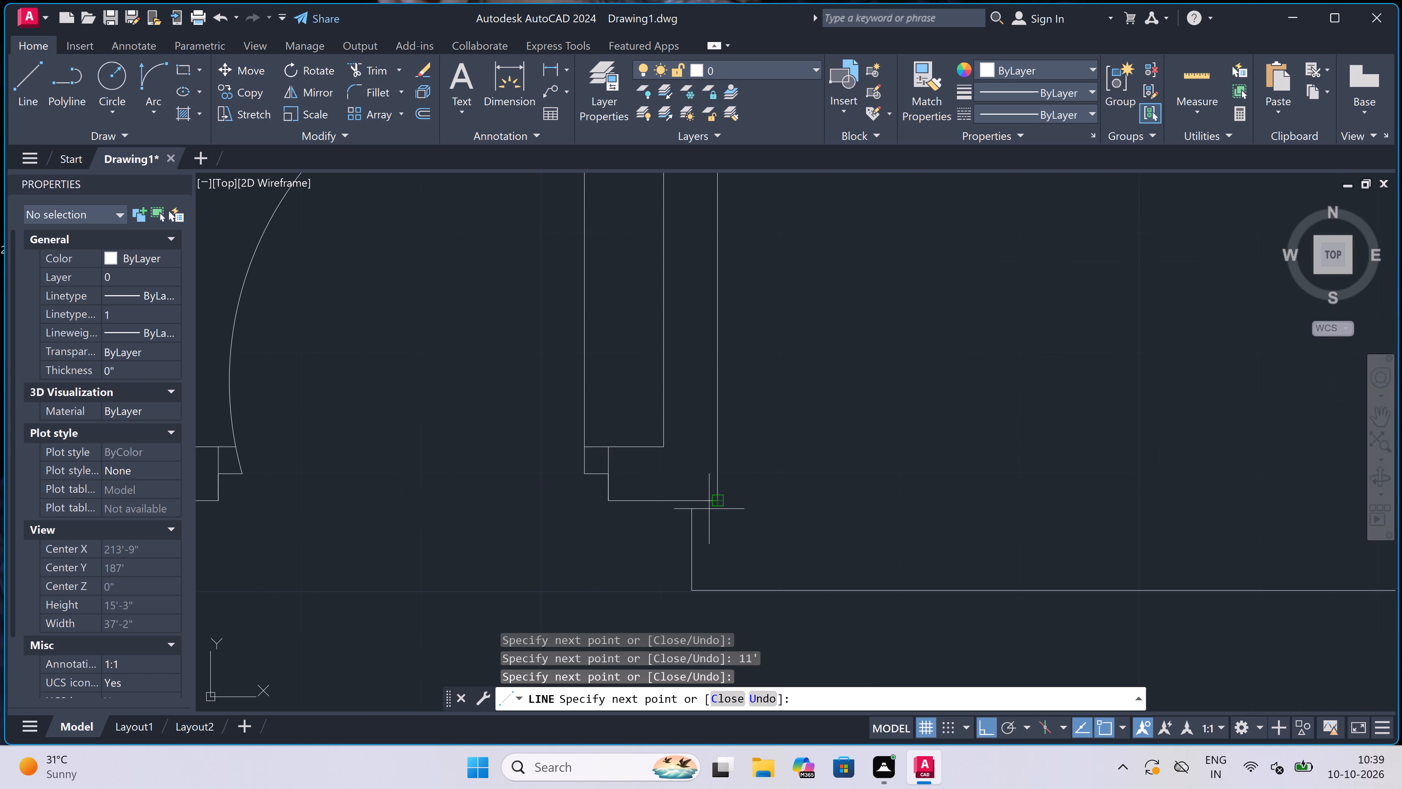
{"action": "key", "text": "ctrl+z"}
{"action": "scroll", "coordinate": [709, 509], "scroll_direction": "up", "scroll_amount": 2}
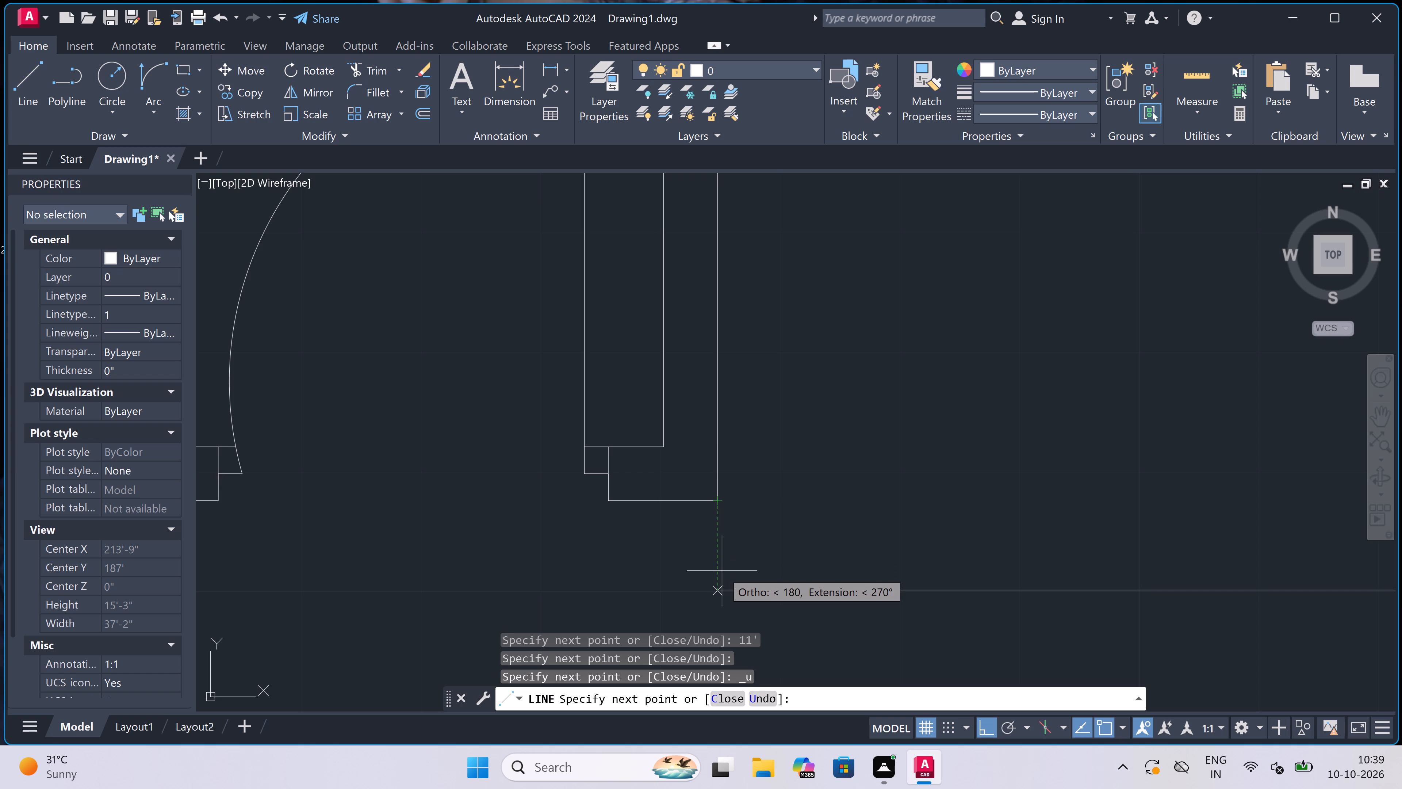
{"action": "double_click", "coordinate": [720, 585]}
{"action": "left_click", "coordinate": [717, 501]}
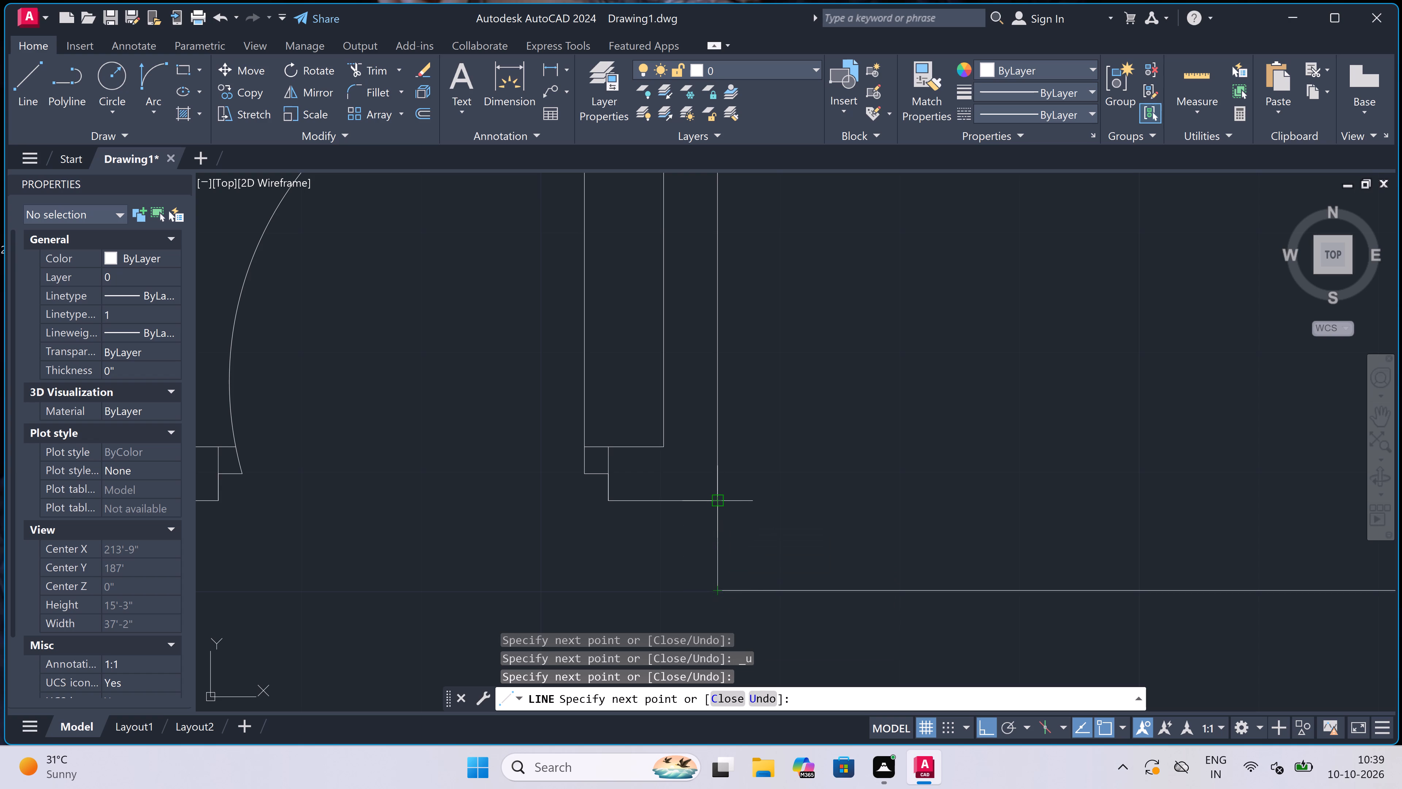
{"action": "key", "text": "Escape"}
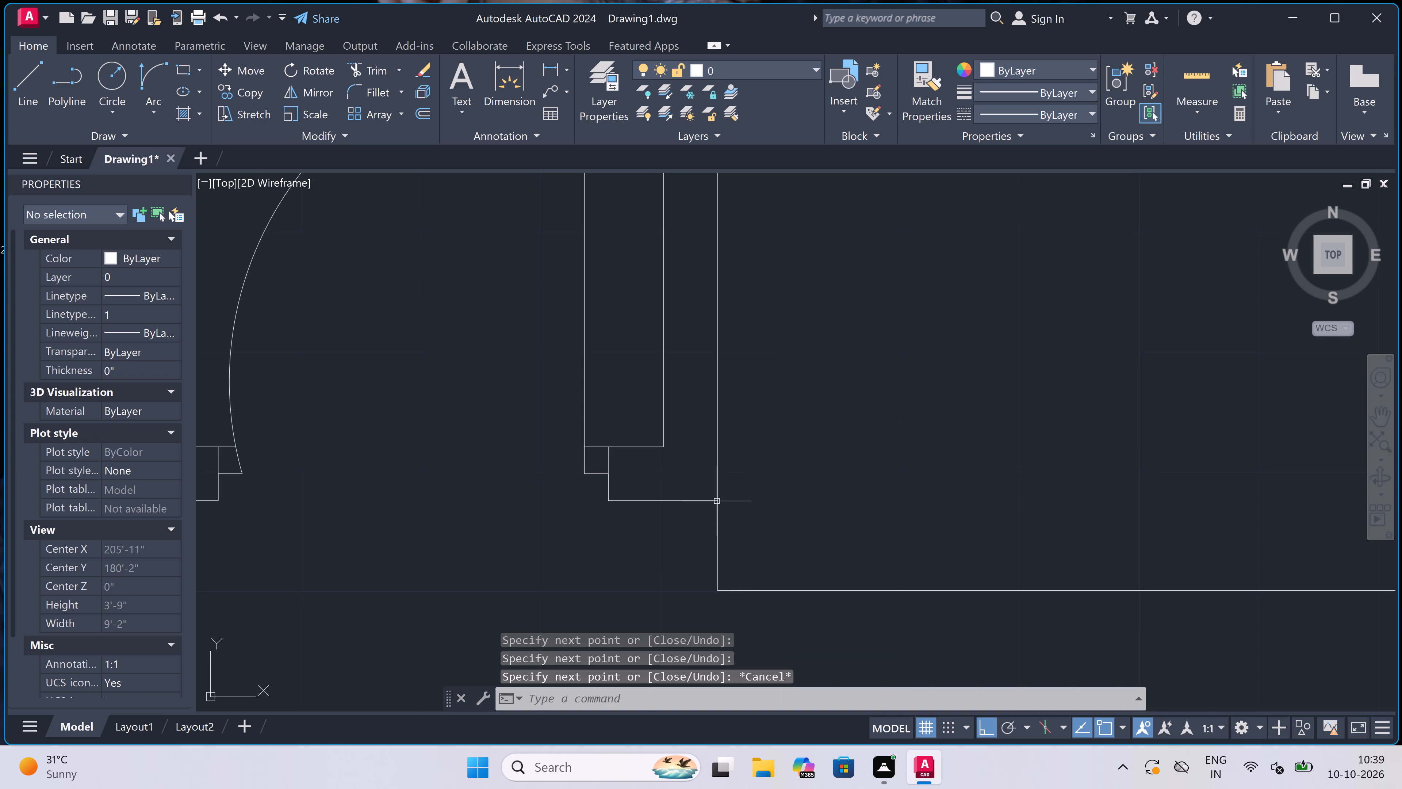
Draw a line down from the left partition's lower-left corner to the level of the central area's lower line, and 4.5" further down.
{"action": "scroll", "coordinate": [717, 501], "scroll_direction": "down", "scroll_amount": 2}
{"action": "key", "text": "space"}
{"action": "scroll", "coordinate": [686, 507], "scroll_direction": "up", "scroll_amount": 2}
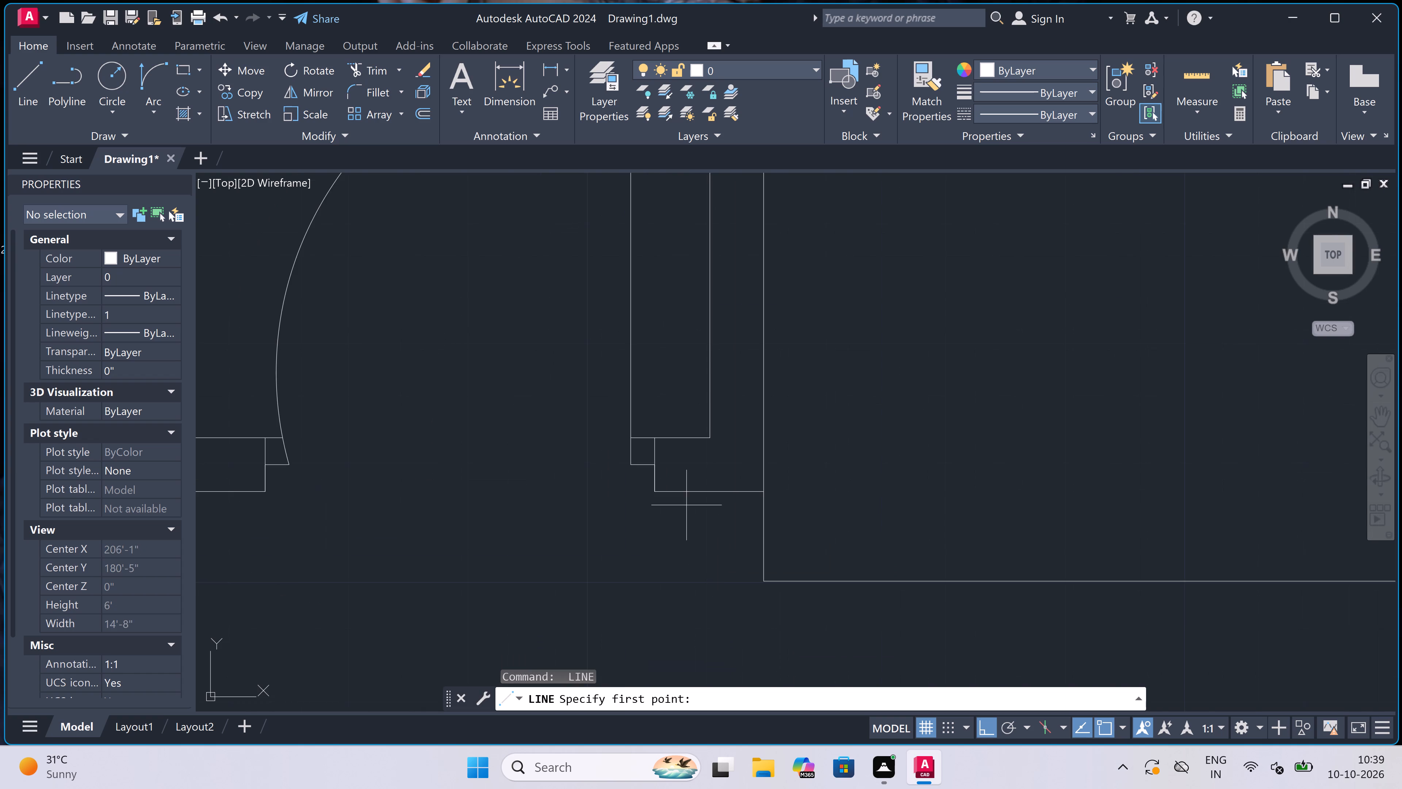
{"action": "scroll", "coordinate": [688, 485], "scroll_direction": "down", "scroll_amount": 4}
{"action": "scroll", "coordinate": [689, 479], "scroll_direction": "up", "scroll_amount": 3}
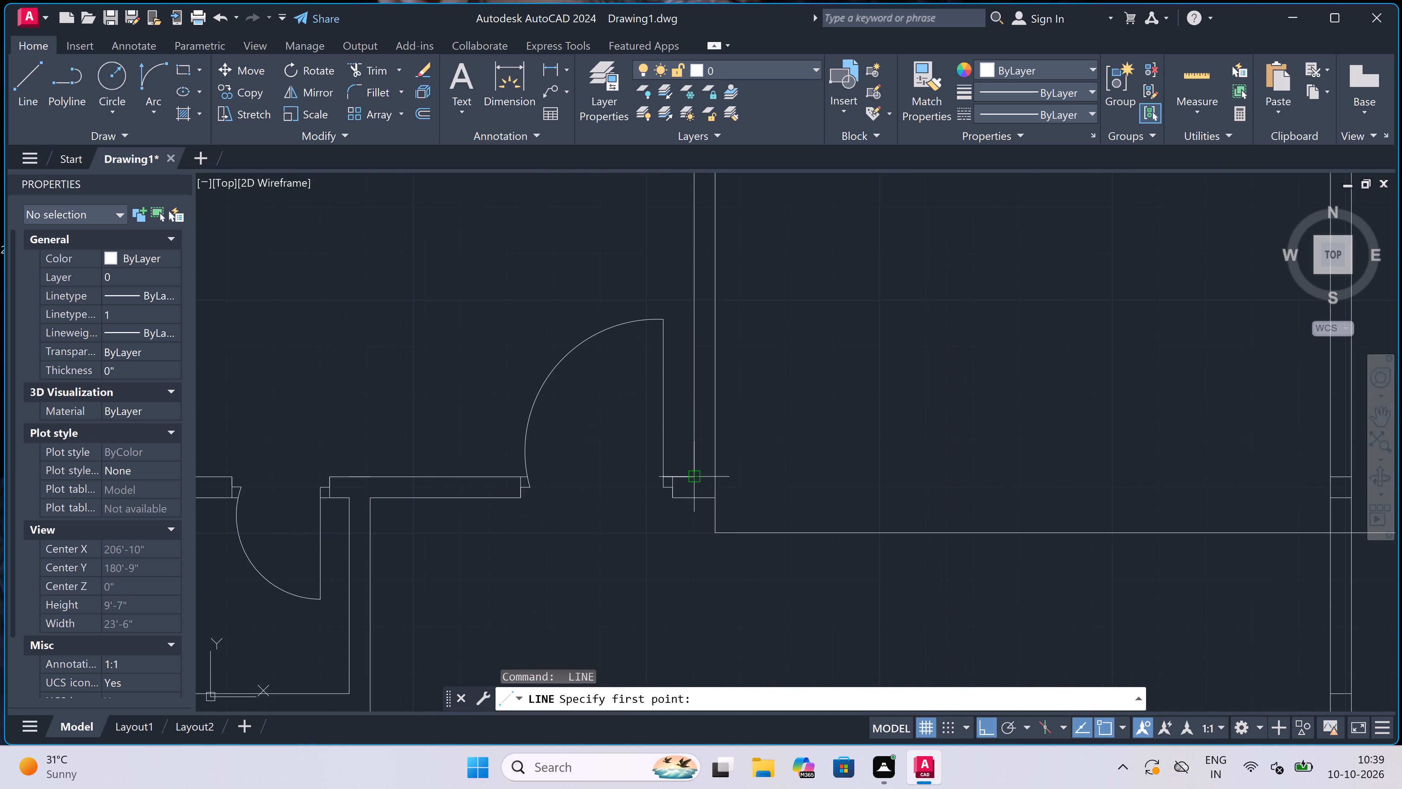
{"action": "left_click", "coordinate": [696, 483]}
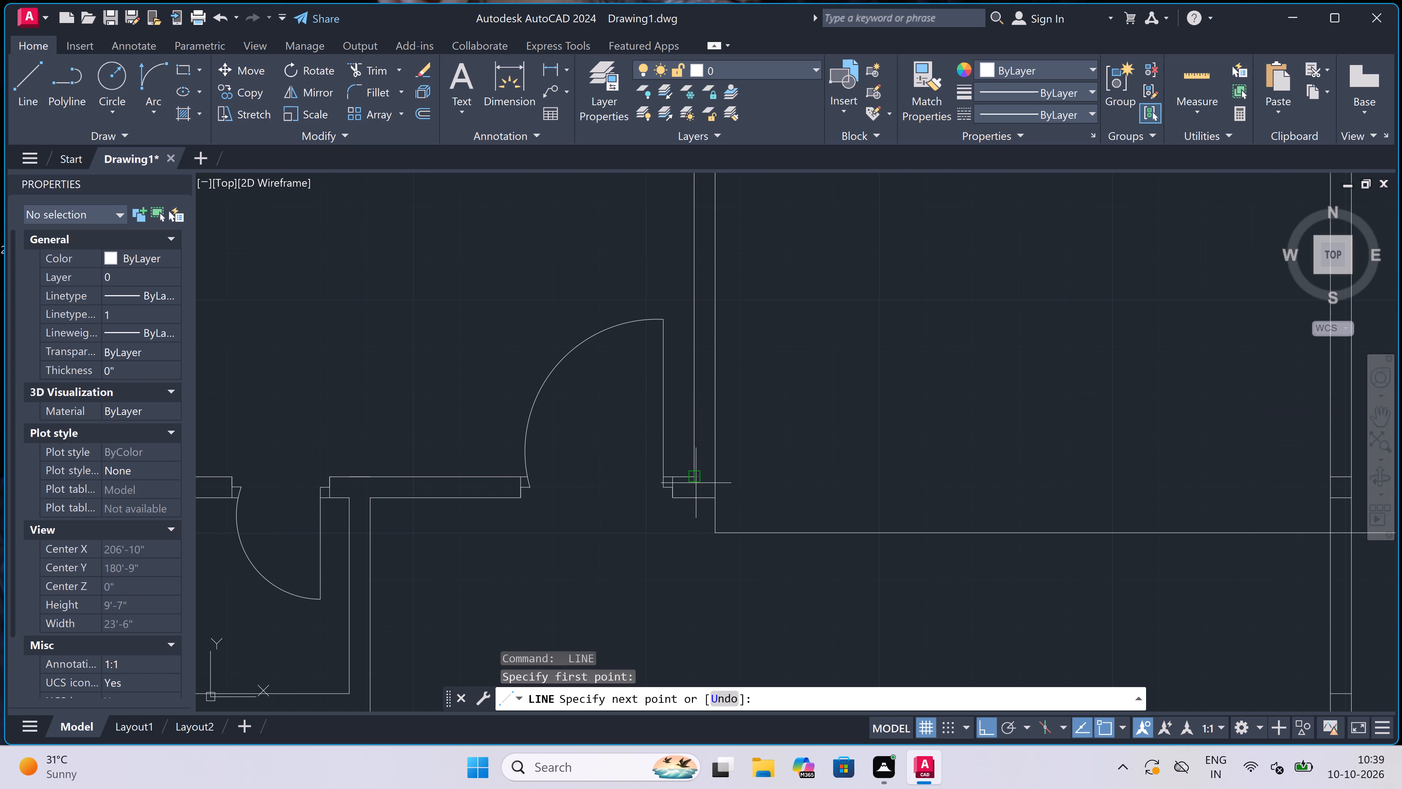
{"action": "scroll", "coordinate": [699, 537], "scroll_direction": "up", "scroll_amount": 1}
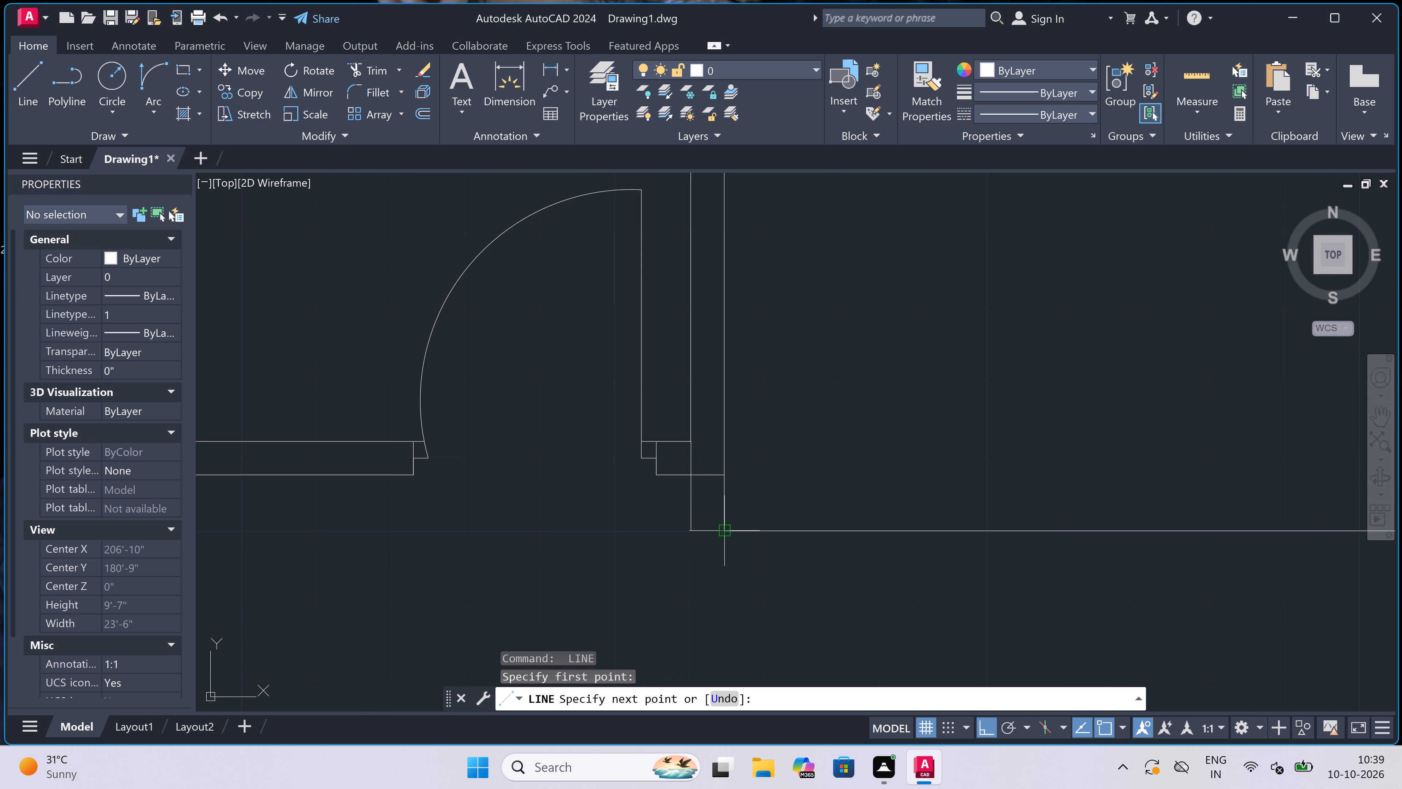
{"action": "left_click", "coordinate": [683, 527]}
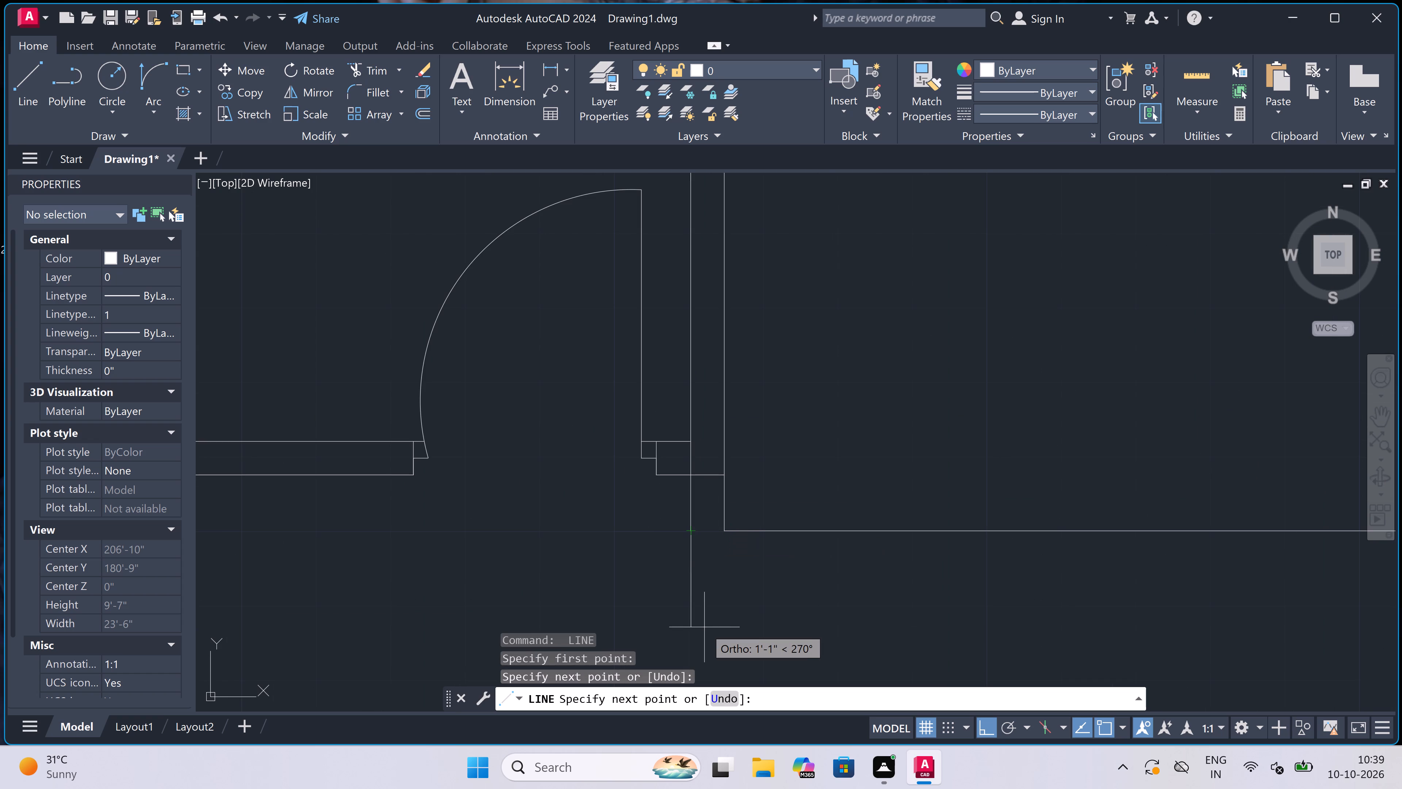
{"action": "type", "text": "4.5\""}
{"action": "key", "text": "space"}
Run the line horizontally until aligned with the right partition's right face, and close it up to that partition's lower corner.
{"action": "scroll", "coordinate": [692, 530], "scroll_direction": "down", "scroll_amount": 3}
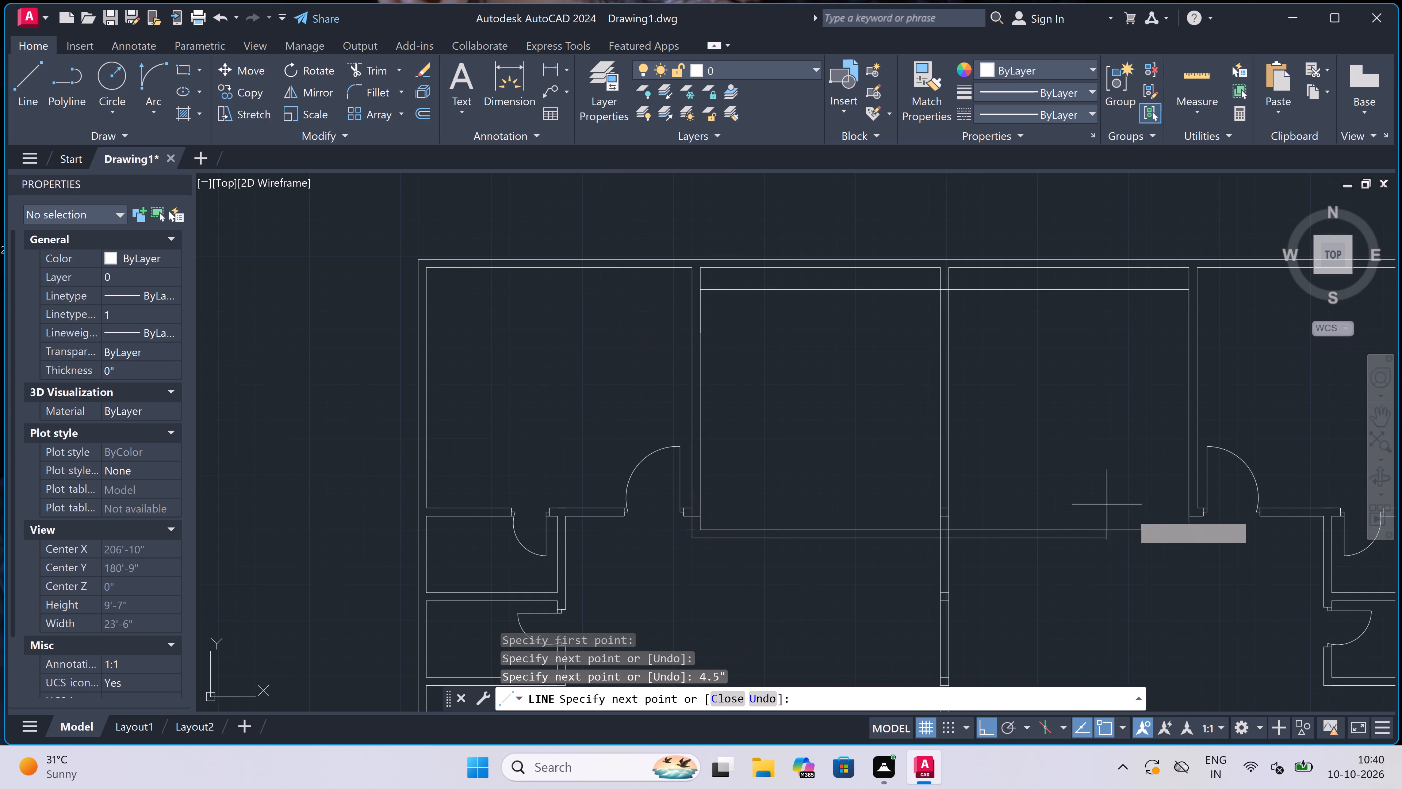
{"action": "scroll", "coordinate": [1232, 517], "scroll_direction": "up", "scroll_amount": 3}
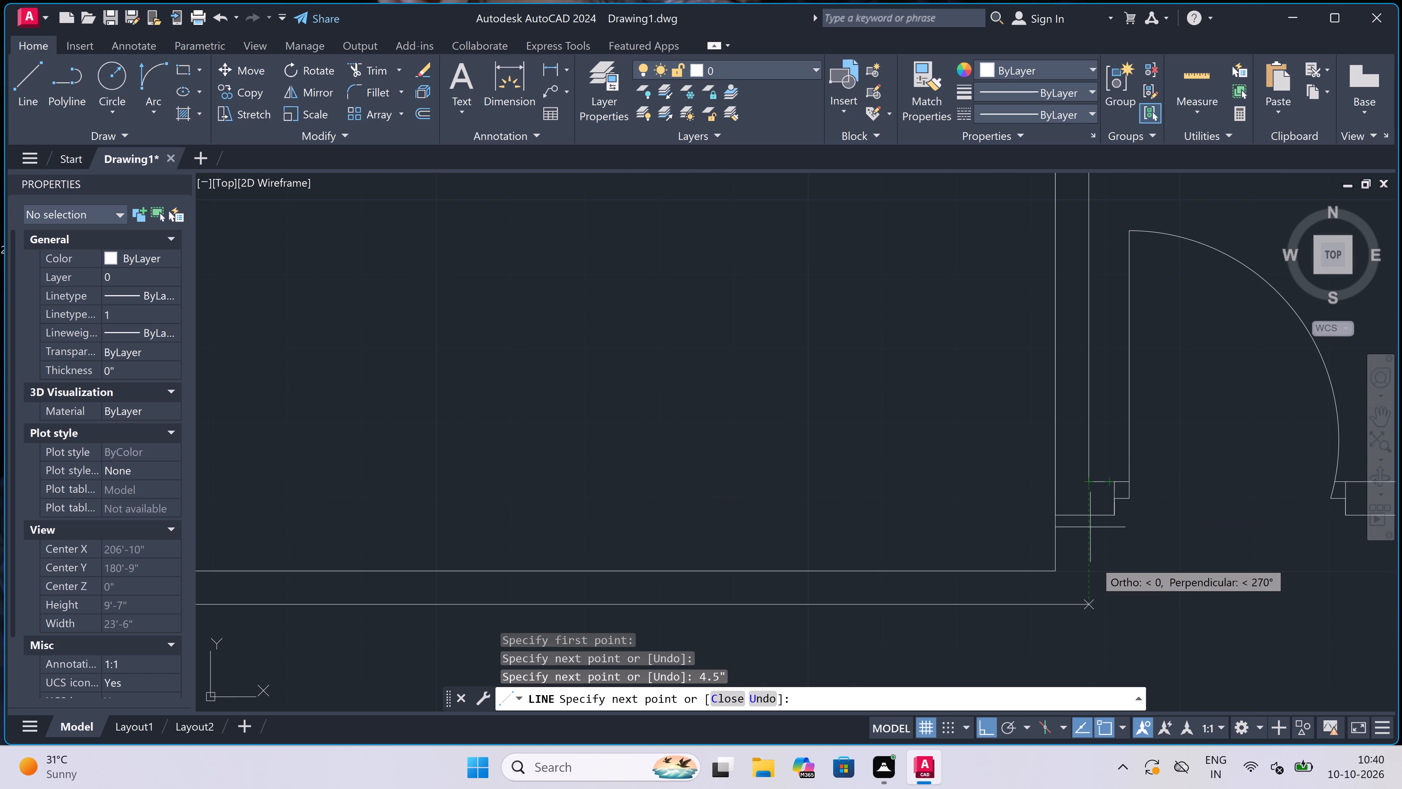
{"action": "left_click", "coordinate": [1091, 602]}
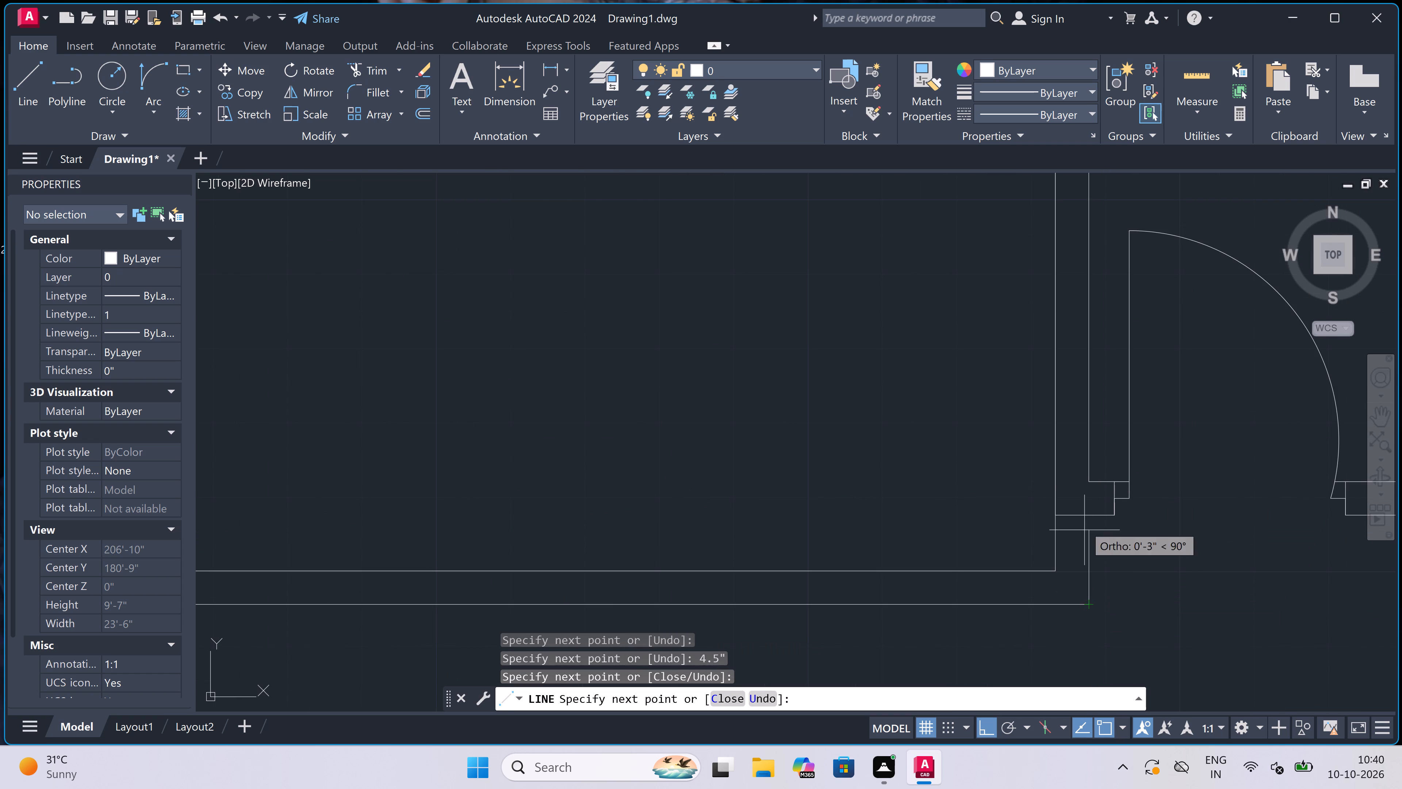
{"action": "left_click", "coordinate": [1092, 480]}
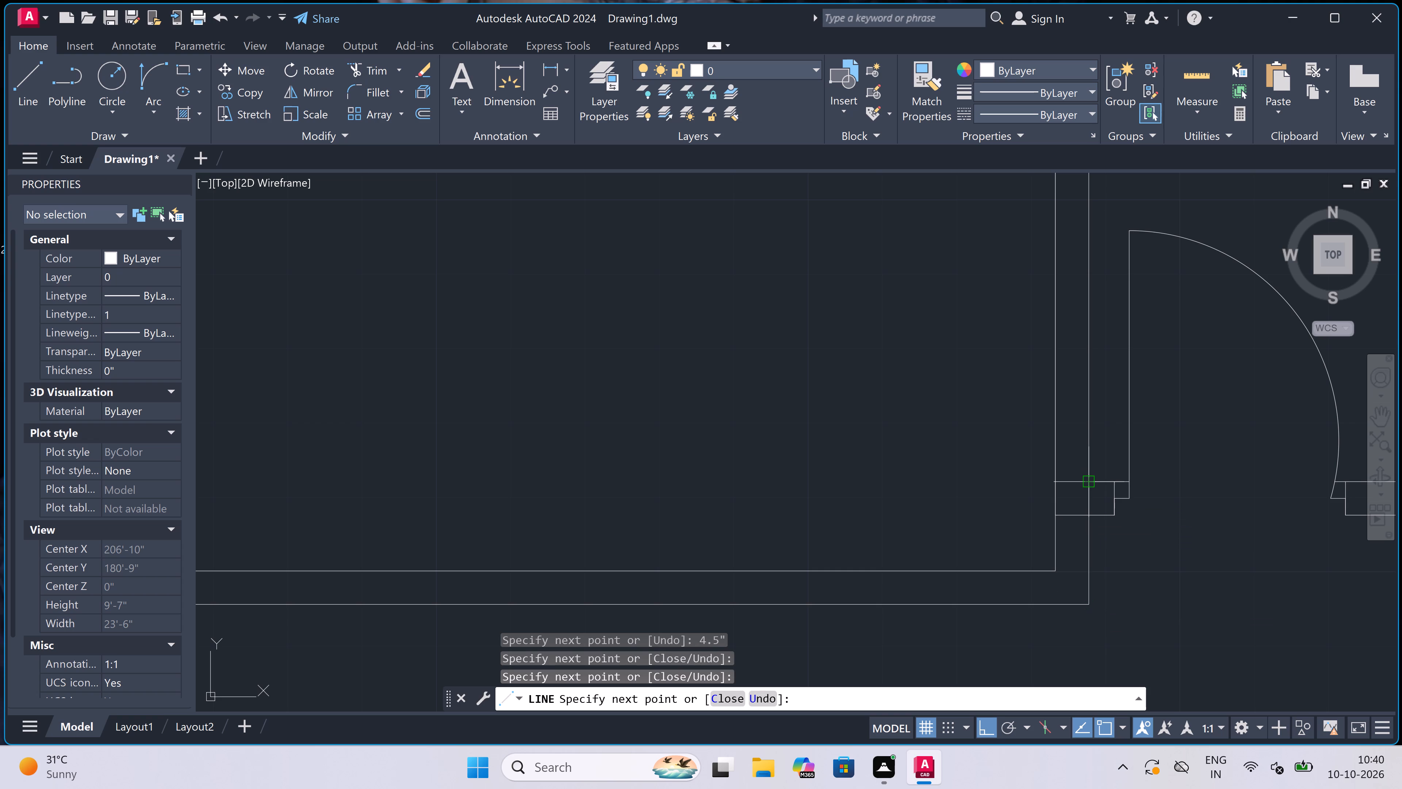
{"action": "key", "text": "Escape"}
Trim the short wall lines crossing between the right partition's two faces beside the door jamb.
{"action": "type", "text": "tr"}
{"action": "key", "text": "space"}
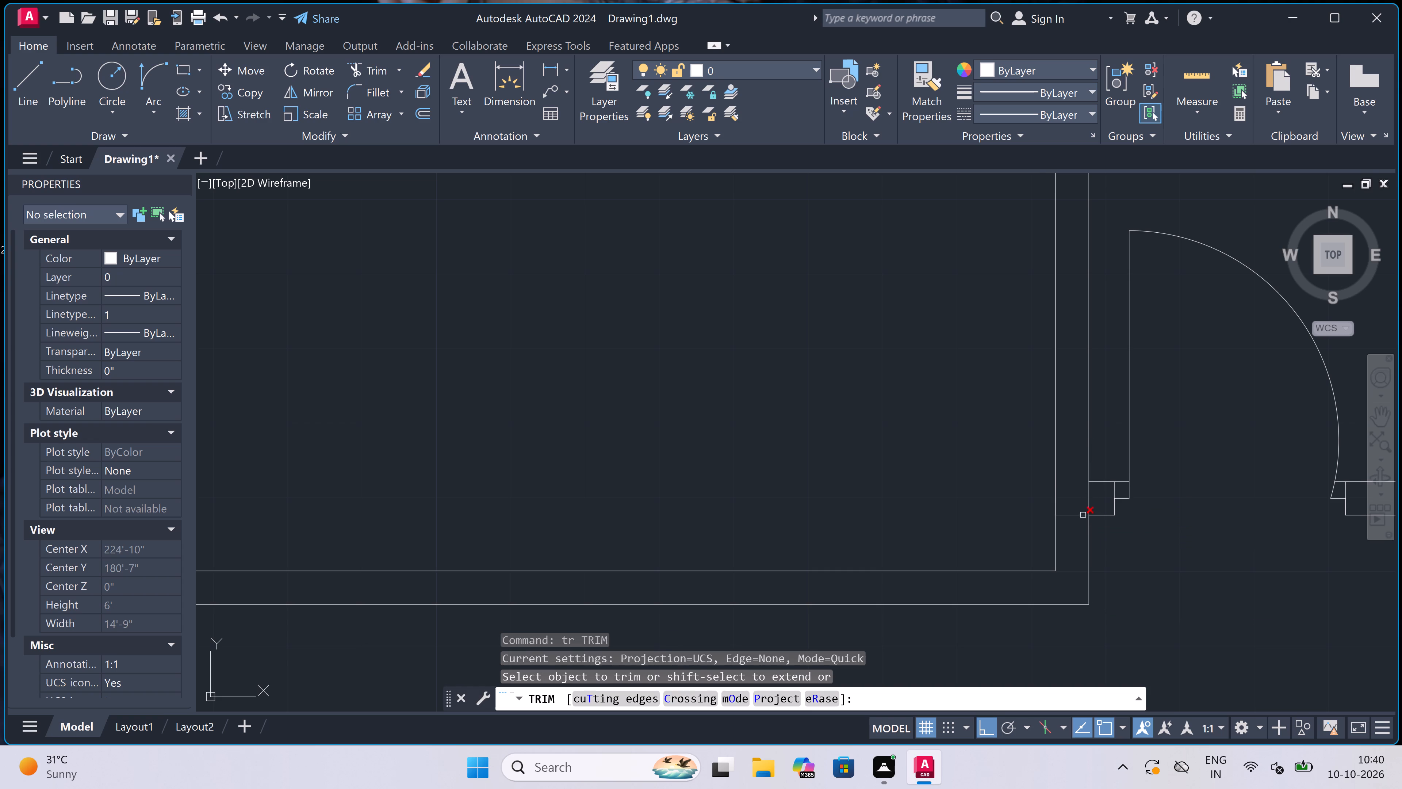
{"action": "scroll", "coordinate": [1082, 520], "scroll_direction": "up", "scroll_amount": 2}
{"action": "left_click", "coordinate": [1075, 541]}
{"action": "left_click", "coordinate": [1061, 449]}
{"action": "left_click", "coordinate": [1066, 464]}
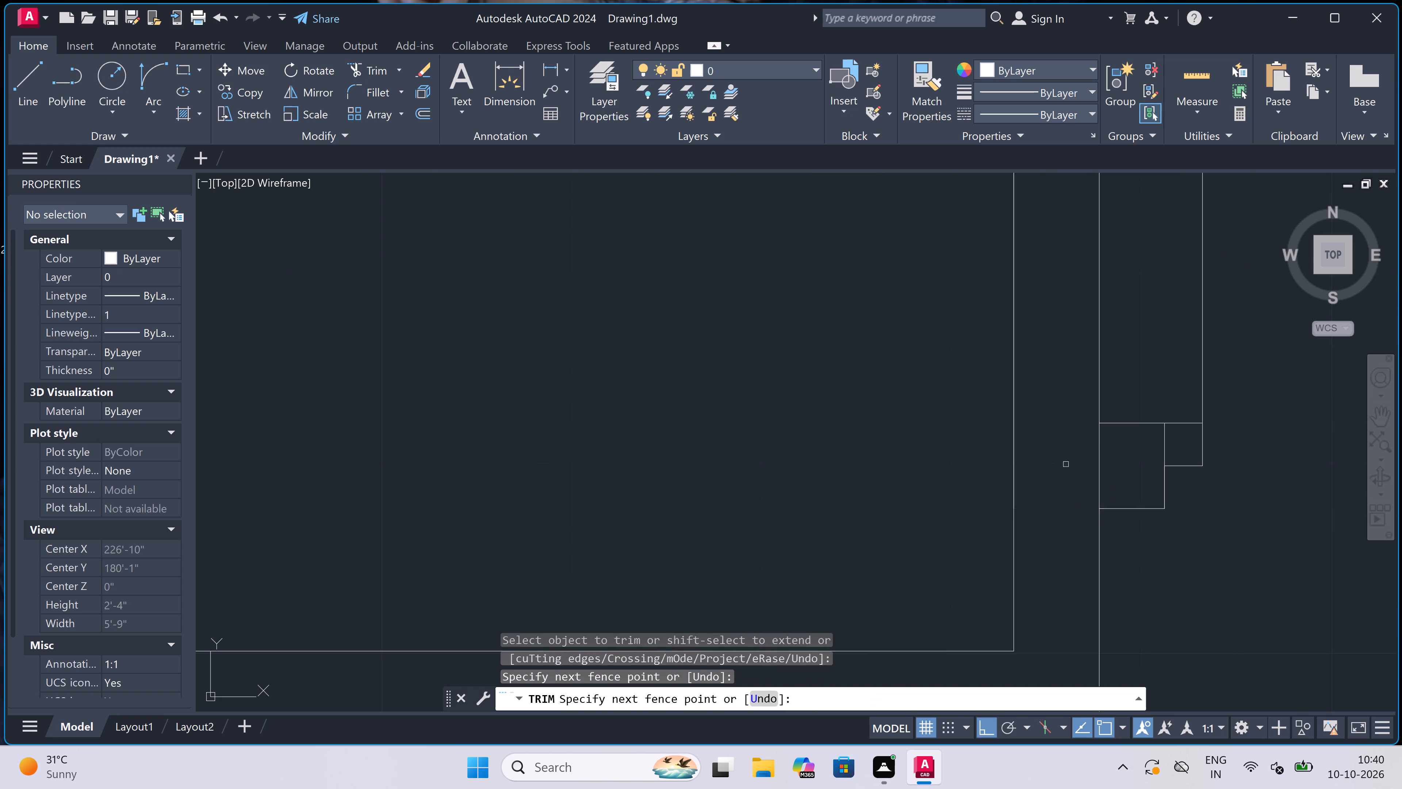
{"action": "double_click", "coordinate": [1117, 457]}
{"action": "scroll", "coordinate": [1058, 469], "scroll_direction": "down", "scroll_amount": 5}
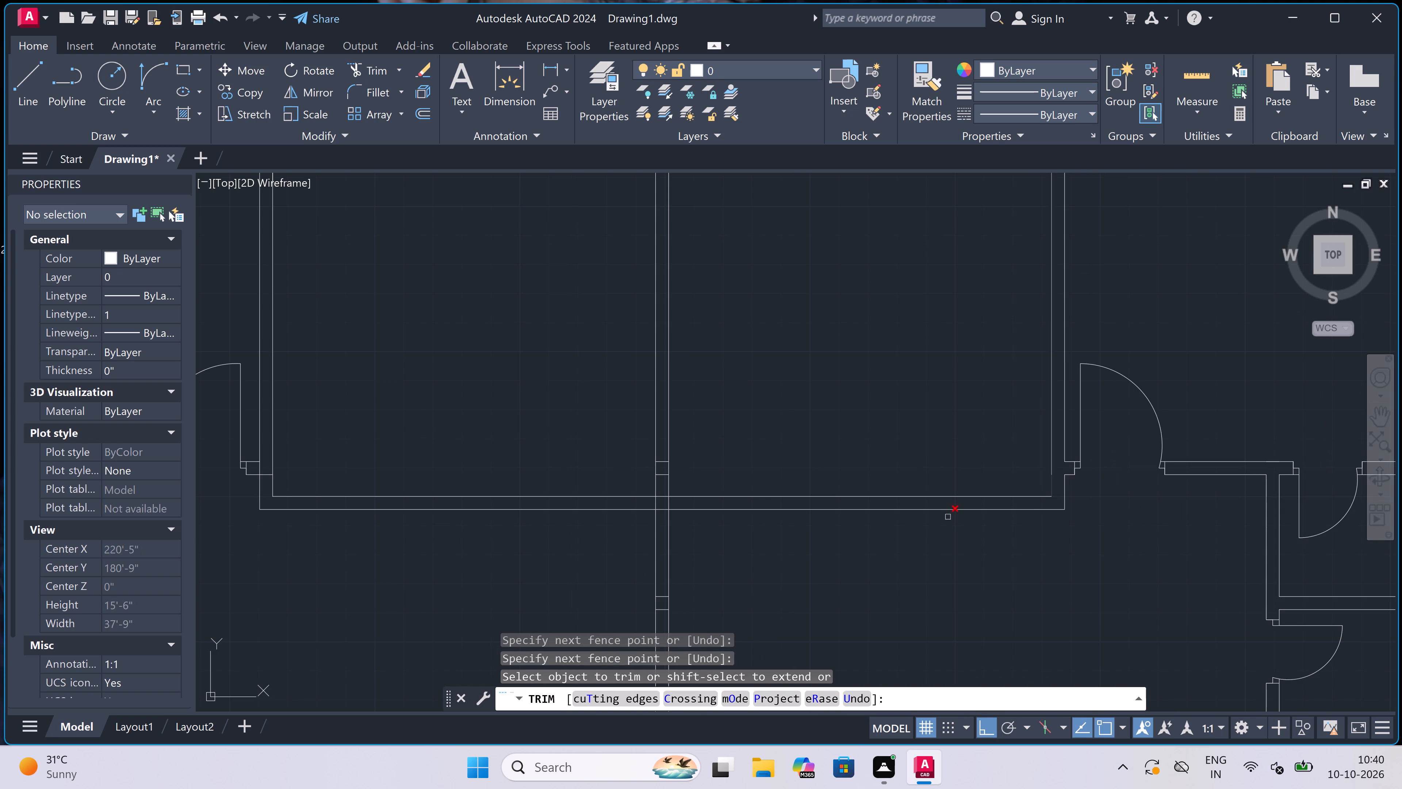
{"action": "scroll", "coordinate": [823, 540], "scroll_direction": "down", "scroll_amount": 2}
{"action": "scroll", "coordinate": [723, 538], "scroll_direction": "down", "scroll_amount": 1}
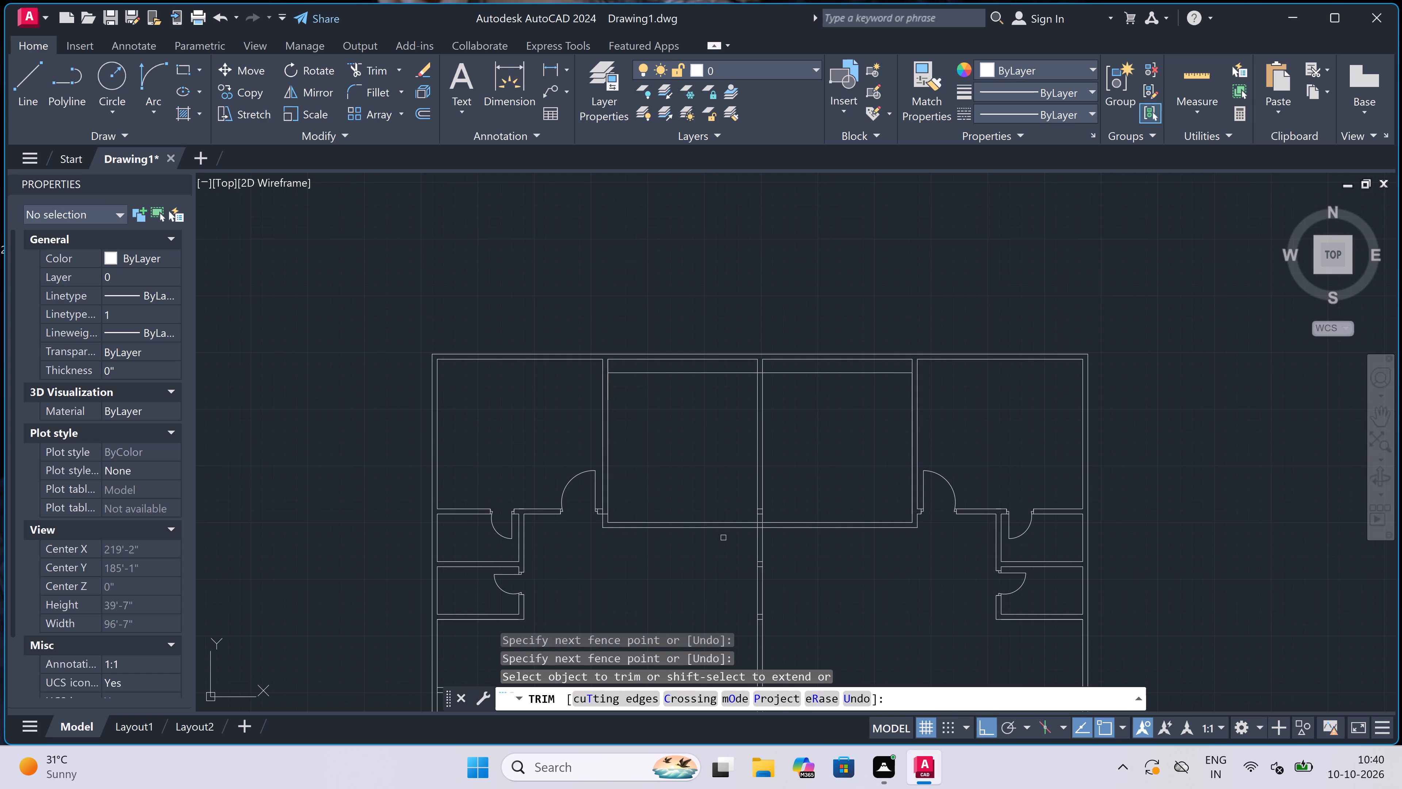
{"action": "scroll", "coordinate": [658, 412], "scroll_direction": "up", "scroll_amount": 4}
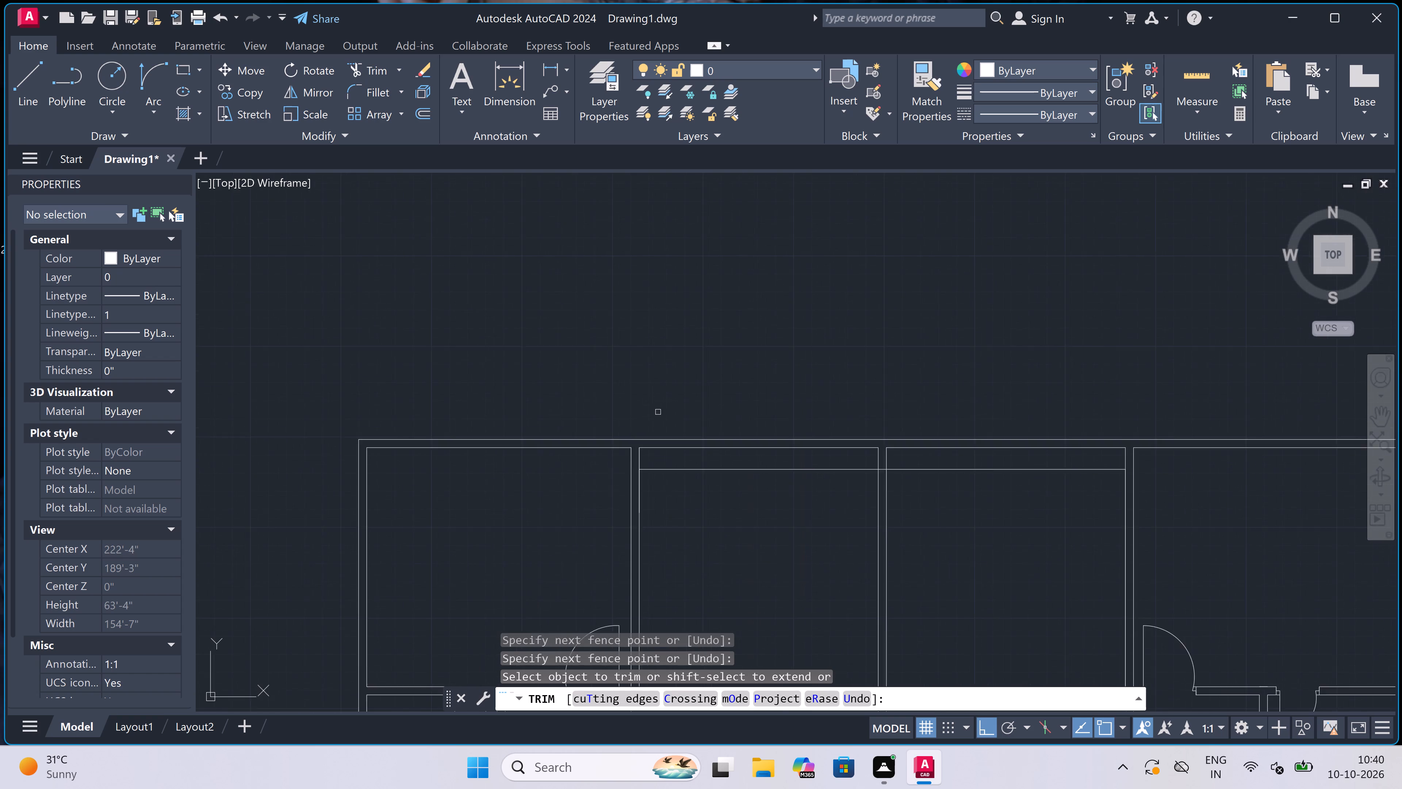
{"action": "key", "text": "Escape"}
Extend the left partition's right face and the right partition's left face up to the top wall's outer line.
{"action": "key", "text": "e"}
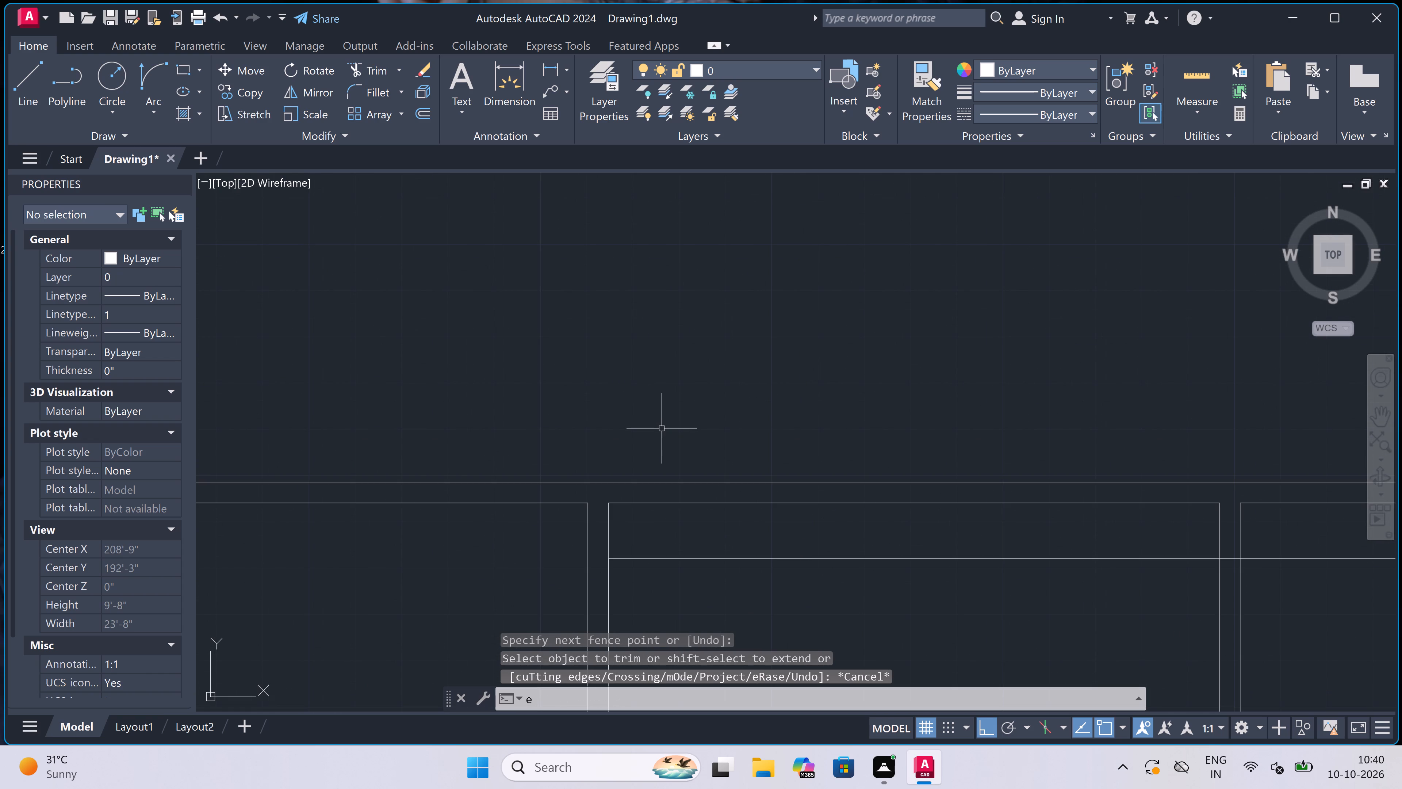
{"action": "key", "text": "x"}
{"action": "key", "text": "space"}
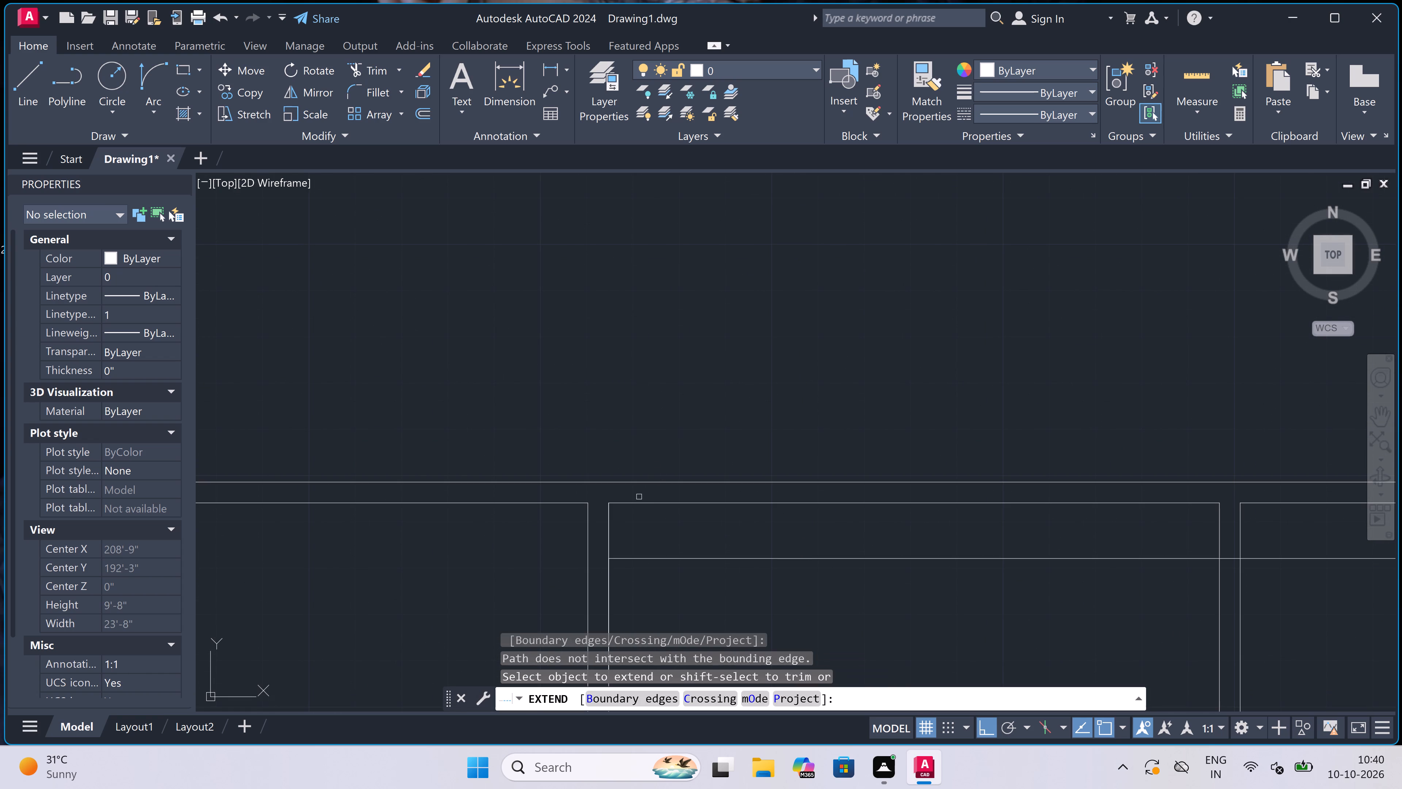
{"action": "left_click", "coordinate": [604, 519]}
{"action": "left_click", "coordinate": [661, 522]}
{"action": "scroll", "coordinate": [661, 522], "scroll_direction": "down", "scroll_amount": 3}
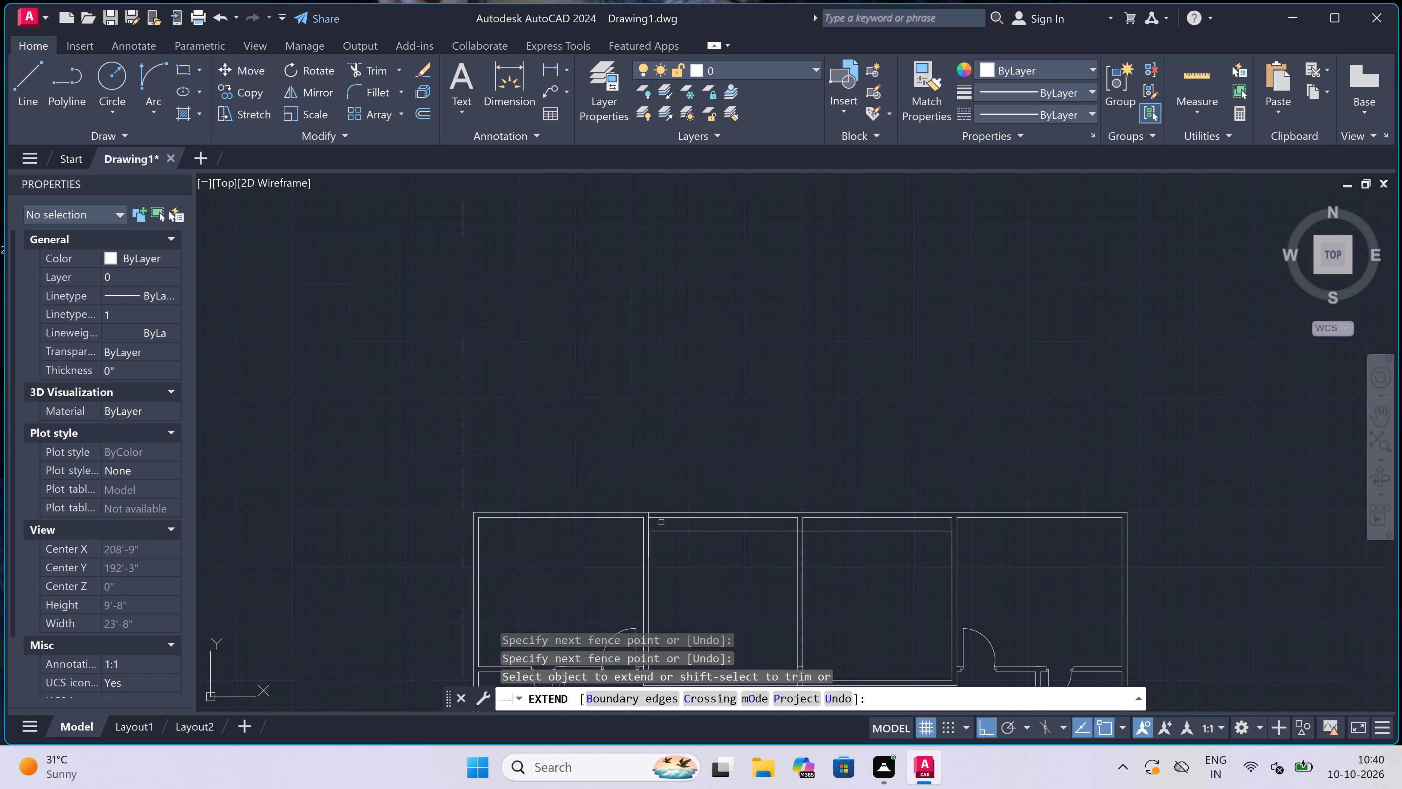
{"action": "scroll", "coordinate": [1015, 516], "scroll_direction": "up", "scroll_amount": 2}
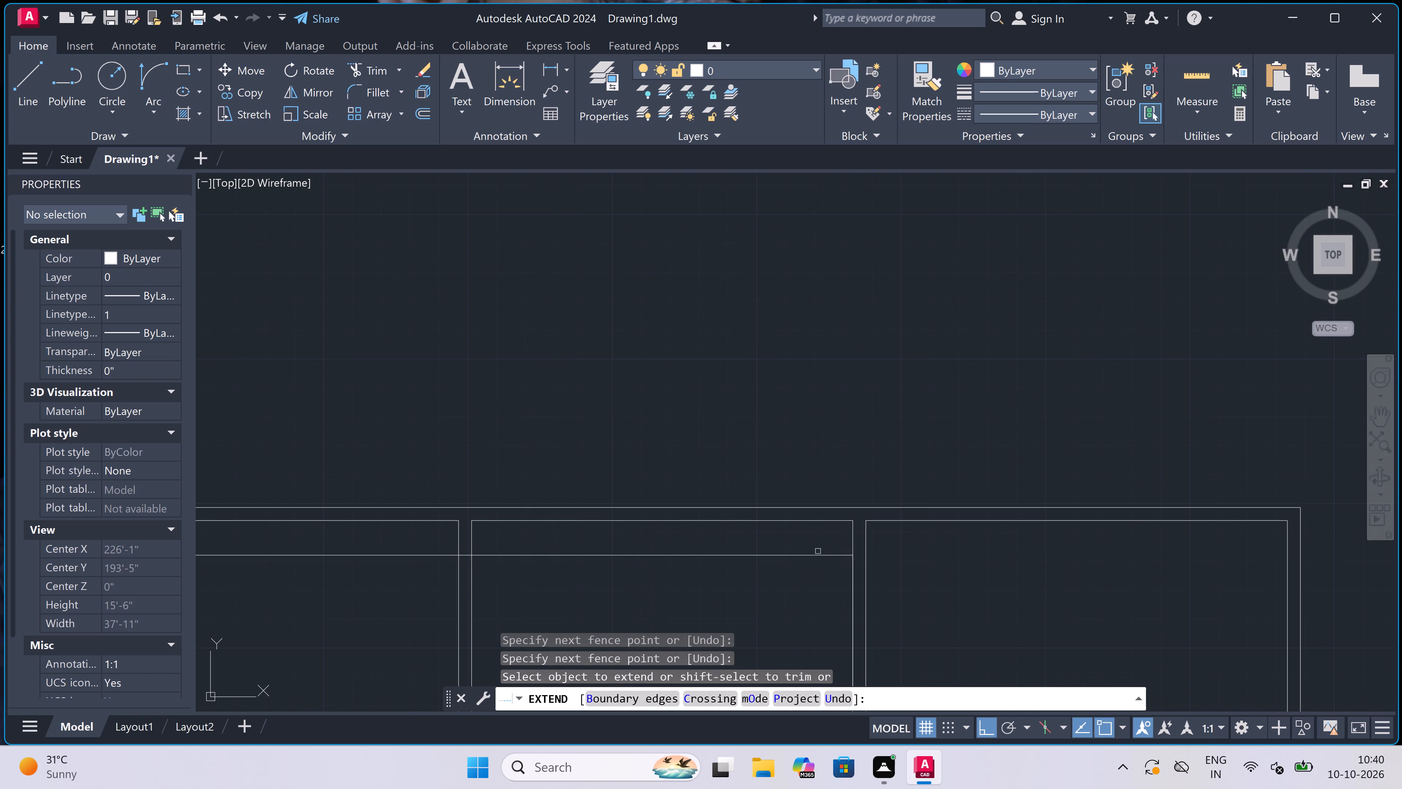
{"action": "left_click", "coordinate": [827, 540]}
{"action": "left_click", "coordinate": [853, 532]}
Extend both faces of the central wall up to the top wall's outer line.
{"action": "scroll", "coordinate": [842, 463], "scroll_direction": "down", "scroll_amount": 2}
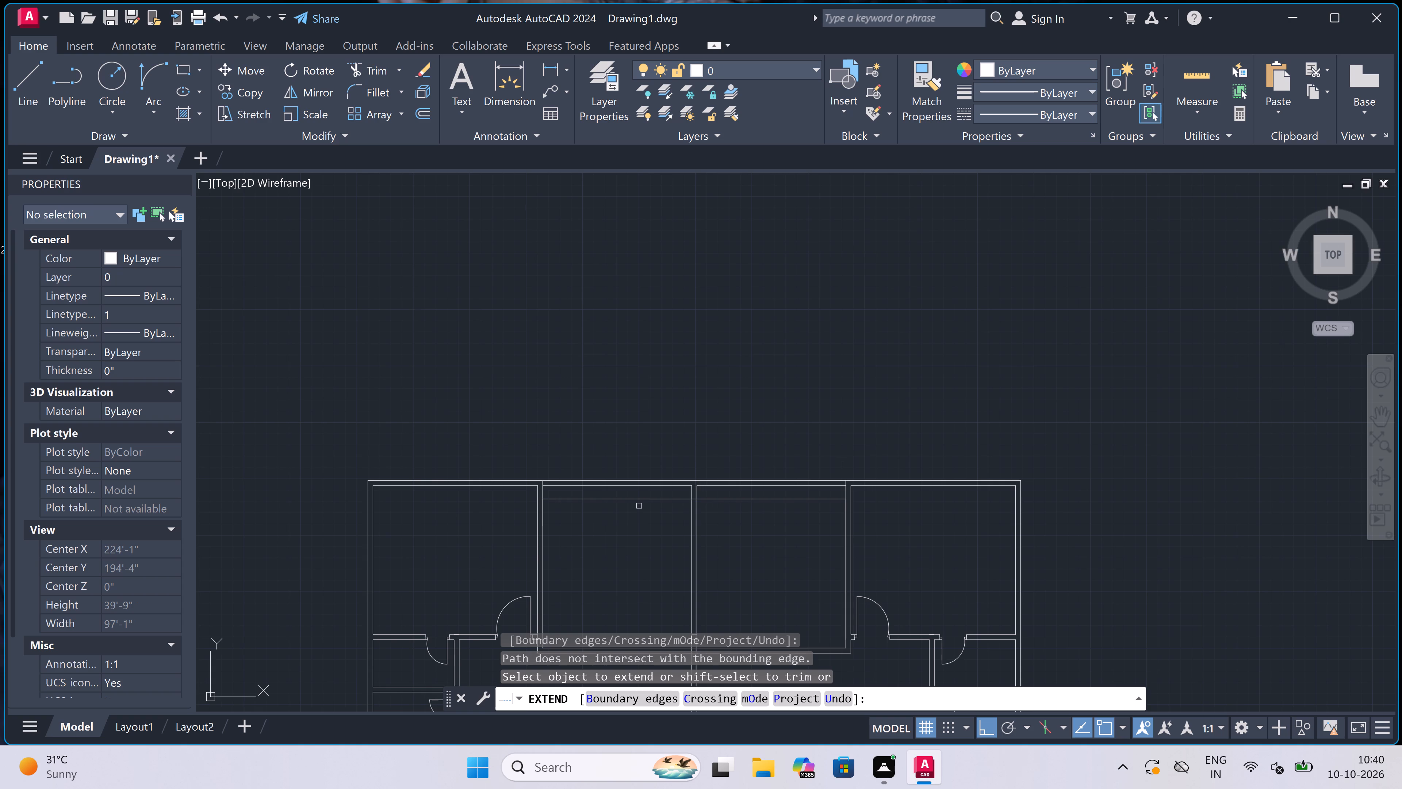
{"action": "scroll", "coordinate": [646, 500], "scroll_direction": "up", "scroll_amount": 1}
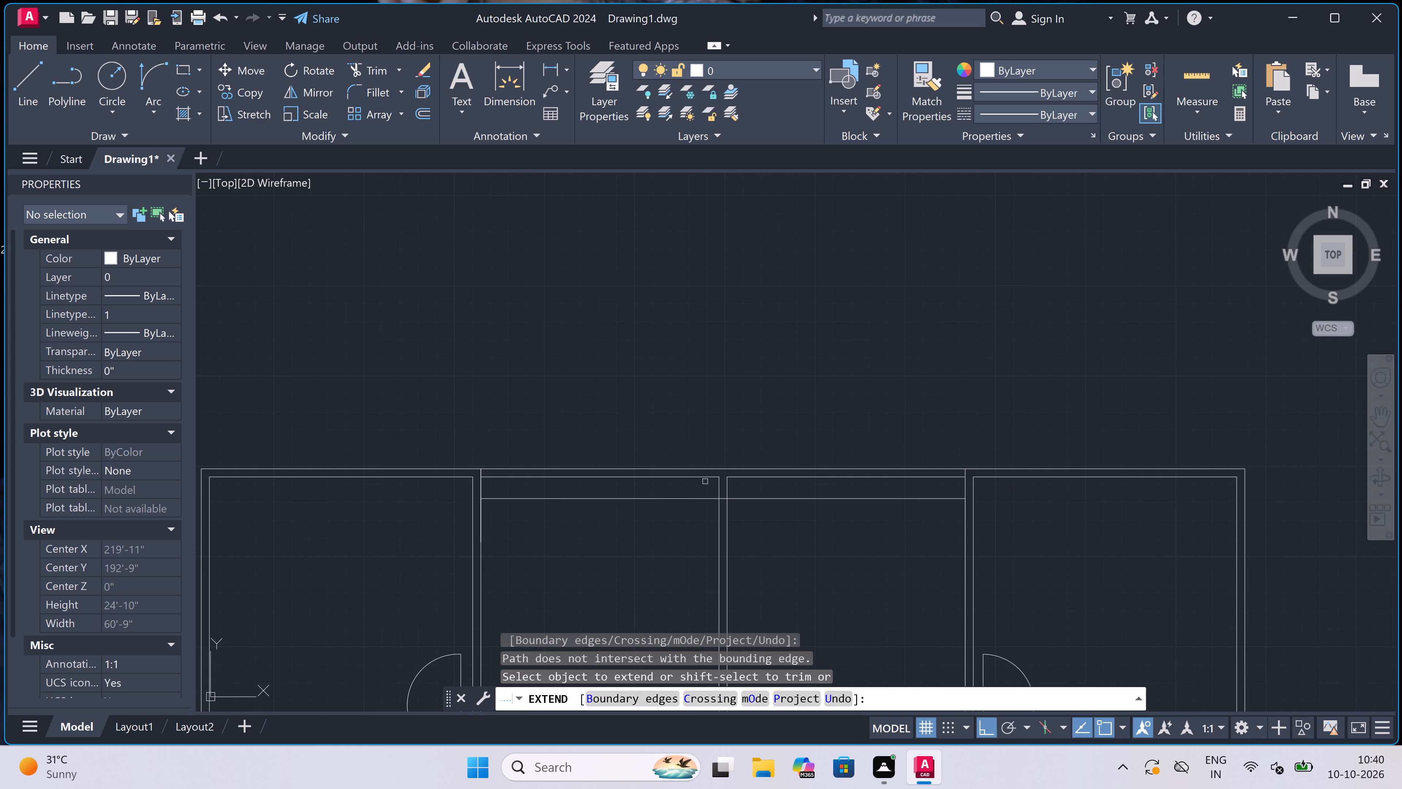
{"action": "scroll", "coordinate": [722, 485], "scroll_direction": "up", "scroll_amount": 2}
{"action": "left_click", "coordinate": [691, 497]}
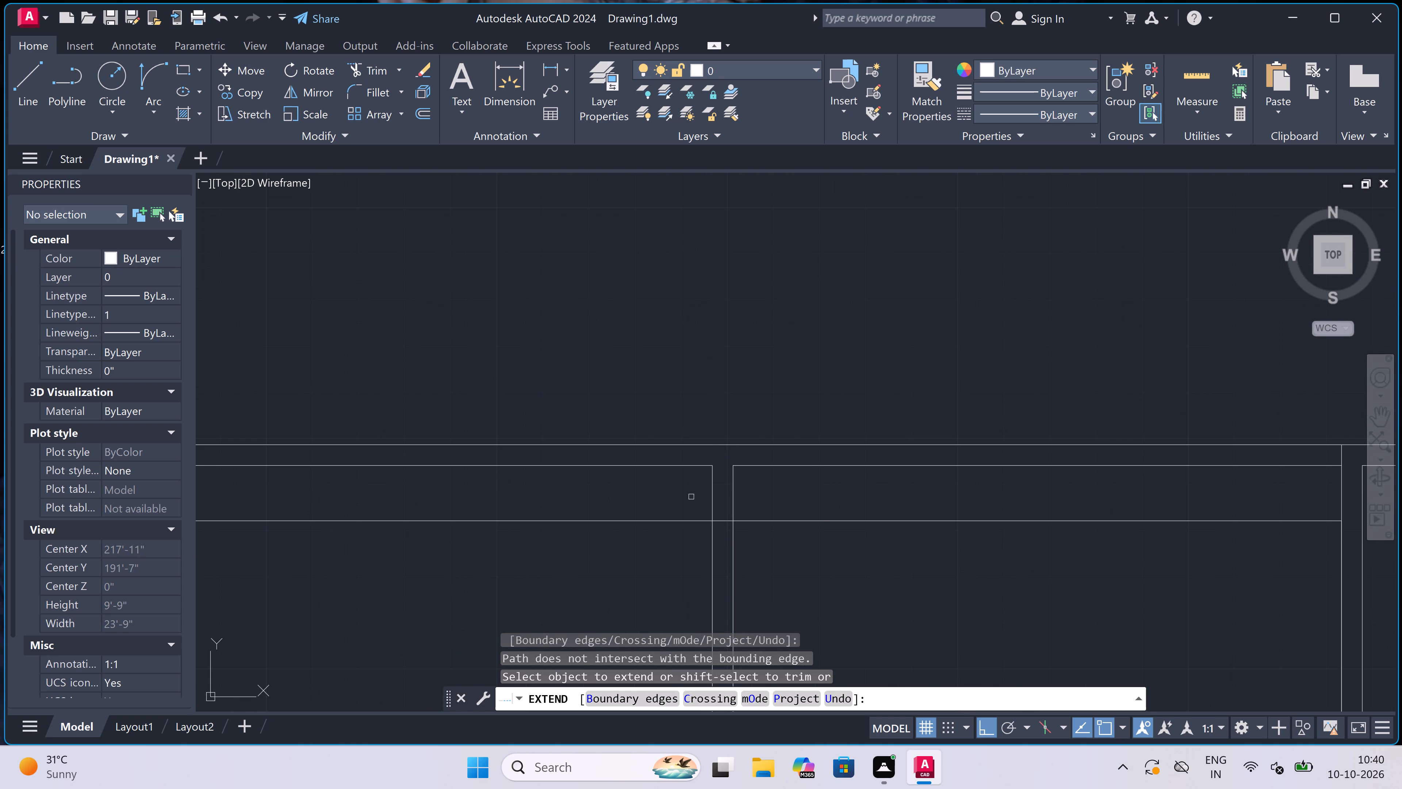
{"action": "left_click", "coordinate": [823, 490]}
{"action": "scroll", "coordinate": [824, 490], "scroll_direction": "down", "scroll_amount": 4}
{"action": "key", "text": "Escape"}
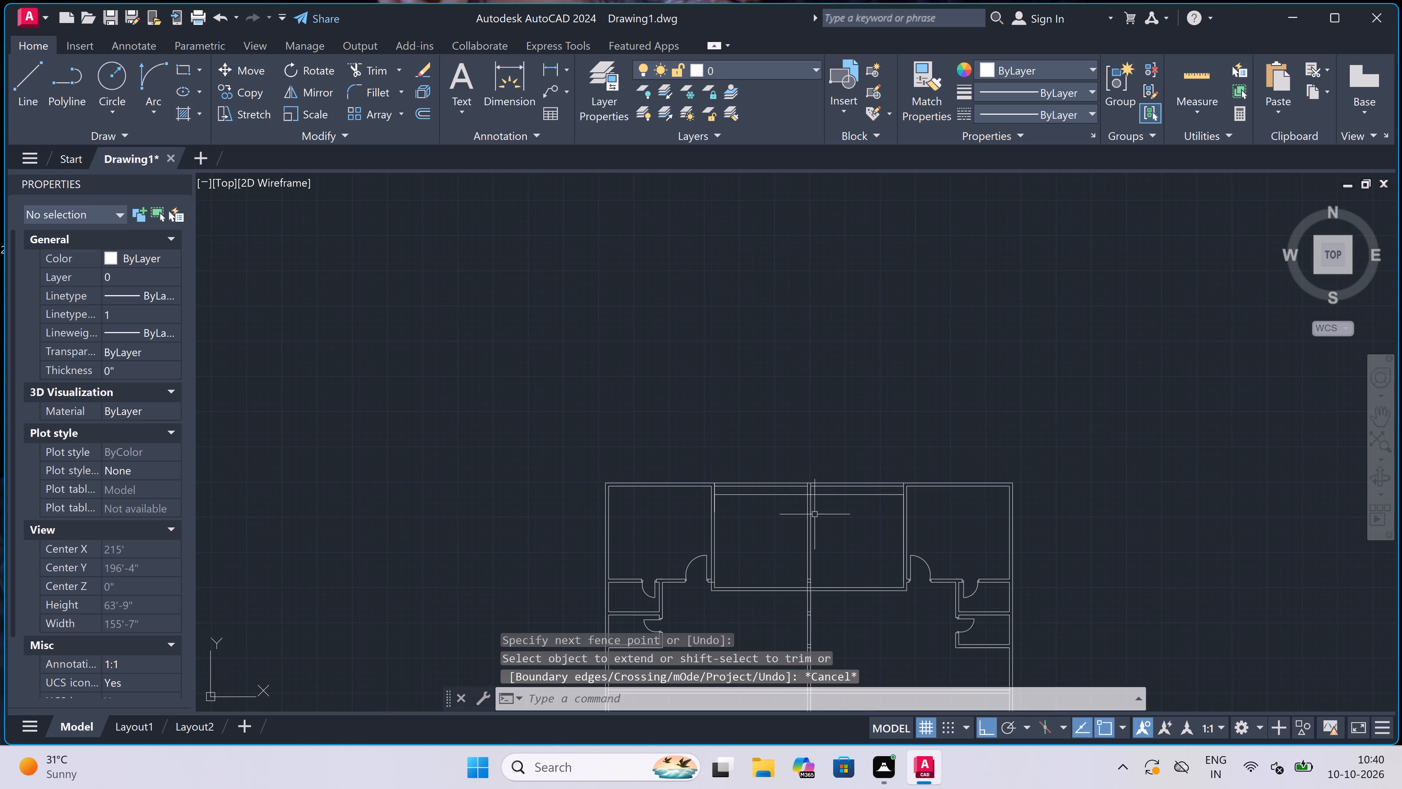
Trim away the top wall's inner and outer lines between the two partitions, on both sides of the central wall.
{"action": "scroll", "coordinate": [815, 514], "scroll_direction": "up", "scroll_amount": 2}
{"action": "key", "text": "t"}
{"action": "key", "text": "r"}
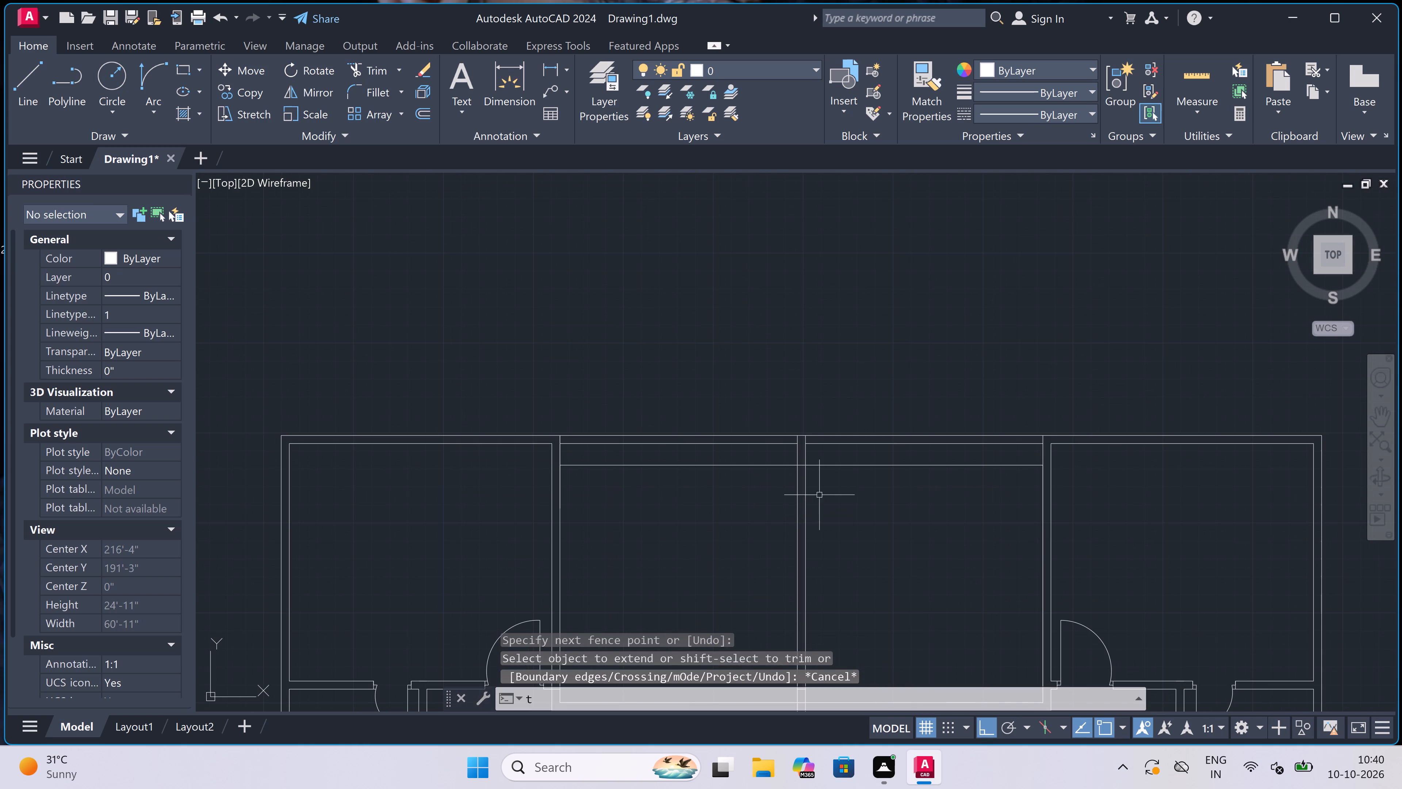
{"action": "key", "text": "space"}
{"action": "scroll", "coordinate": [833, 455], "scroll_direction": "up", "scroll_amount": 2}
{"action": "left_click", "coordinate": [833, 455]}
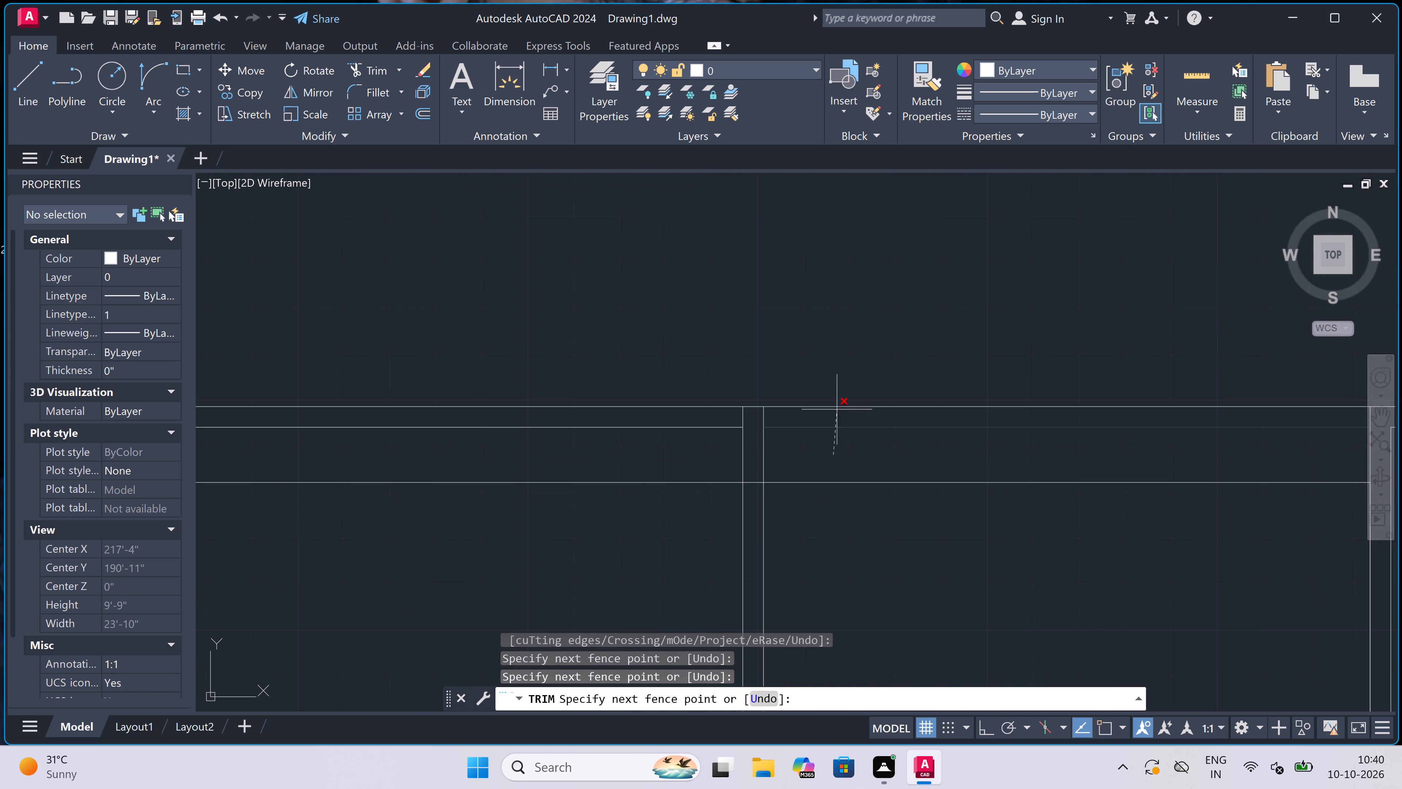
{"action": "scroll", "coordinate": [837, 394], "scroll_direction": "down", "scroll_amount": 1}
{"action": "left_click", "coordinate": [837, 388]}
{"action": "left_click", "coordinate": [679, 420]}
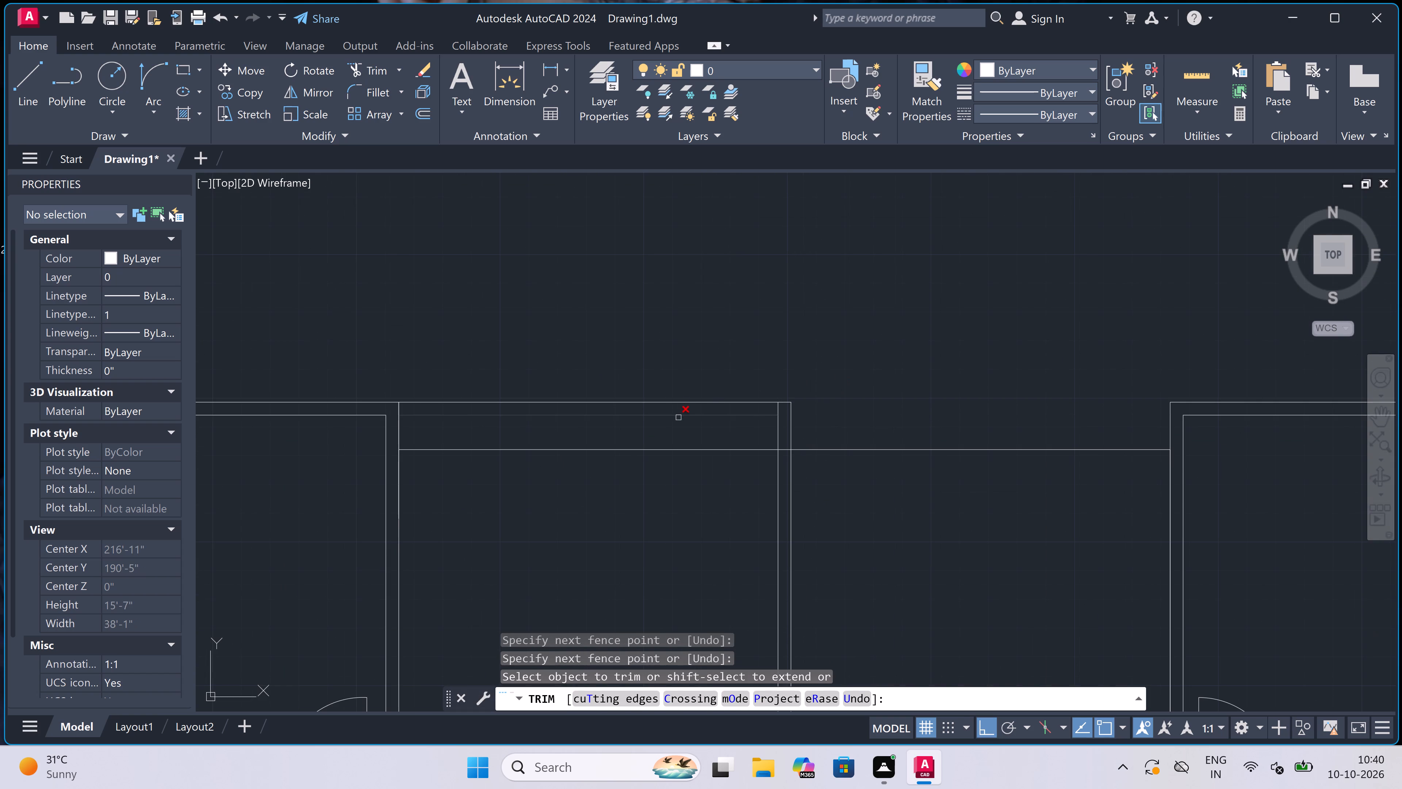
{"action": "left_click", "coordinate": [686, 386]}
{"action": "key", "text": "Escape"}
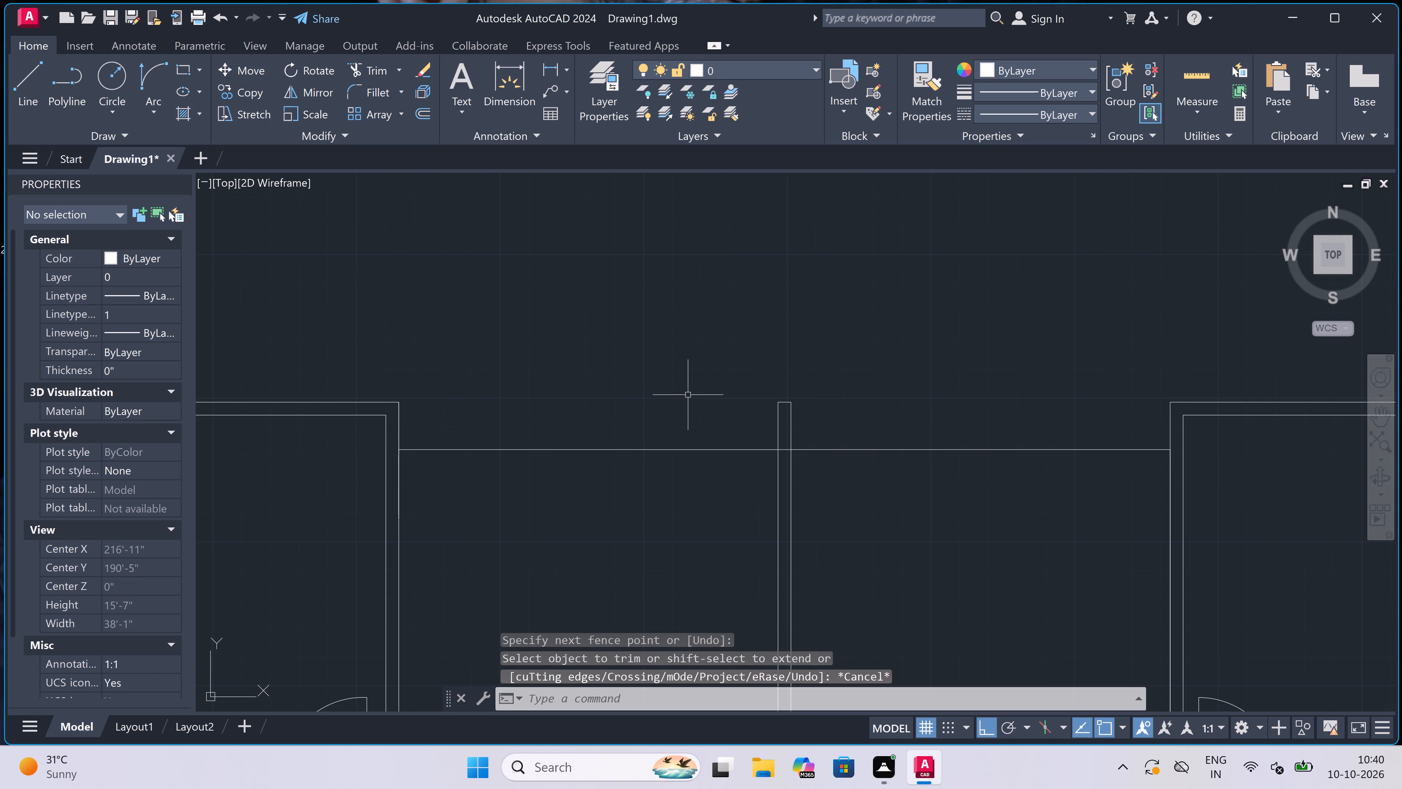
Offset the central area's upper horizontal line 4.5" downward.
{"action": "key", "text": "o"}
{"action": "key", "text": "space"}
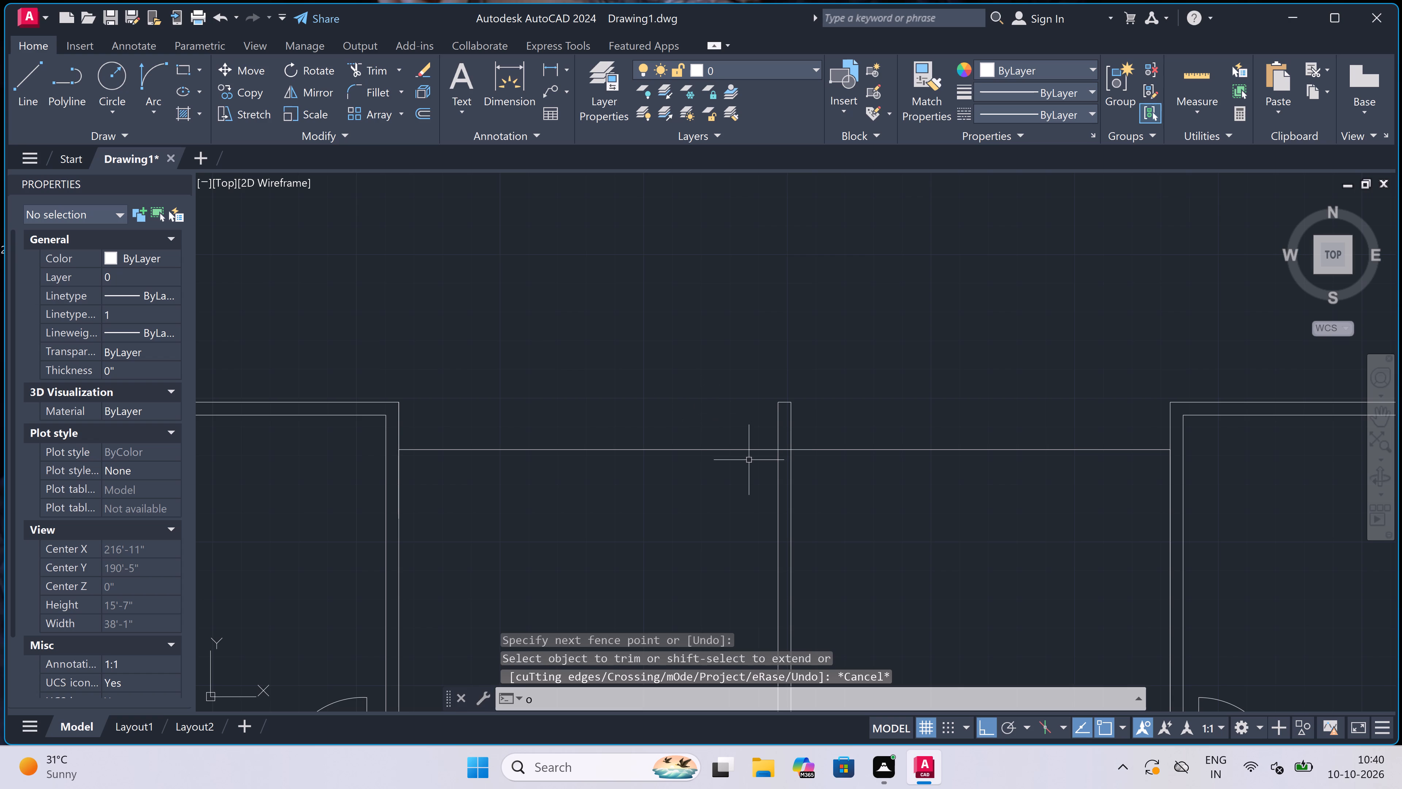
{"action": "left_click", "coordinate": [742, 453]}
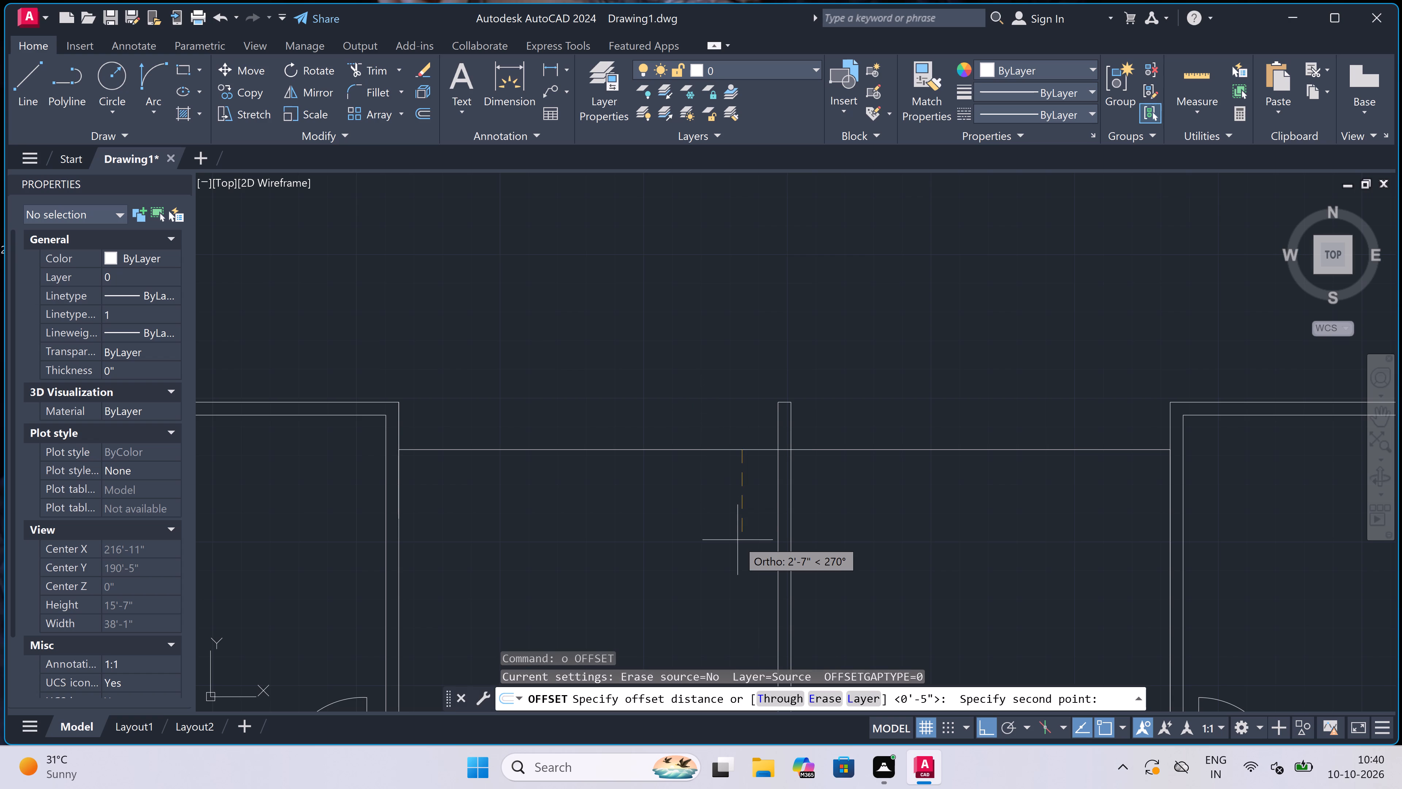
{"action": "type", "text": "4.5\""}
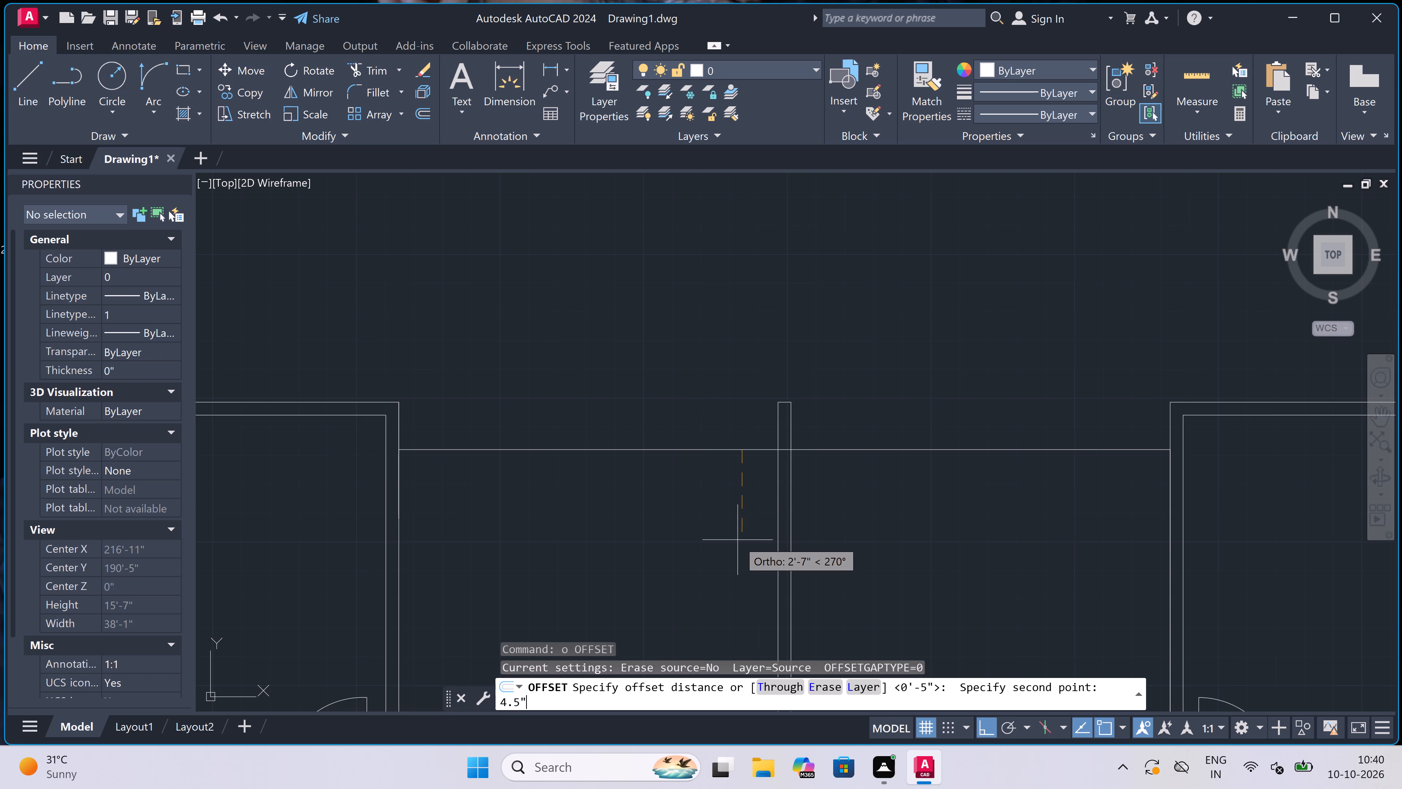
{"action": "key", "text": "space"}
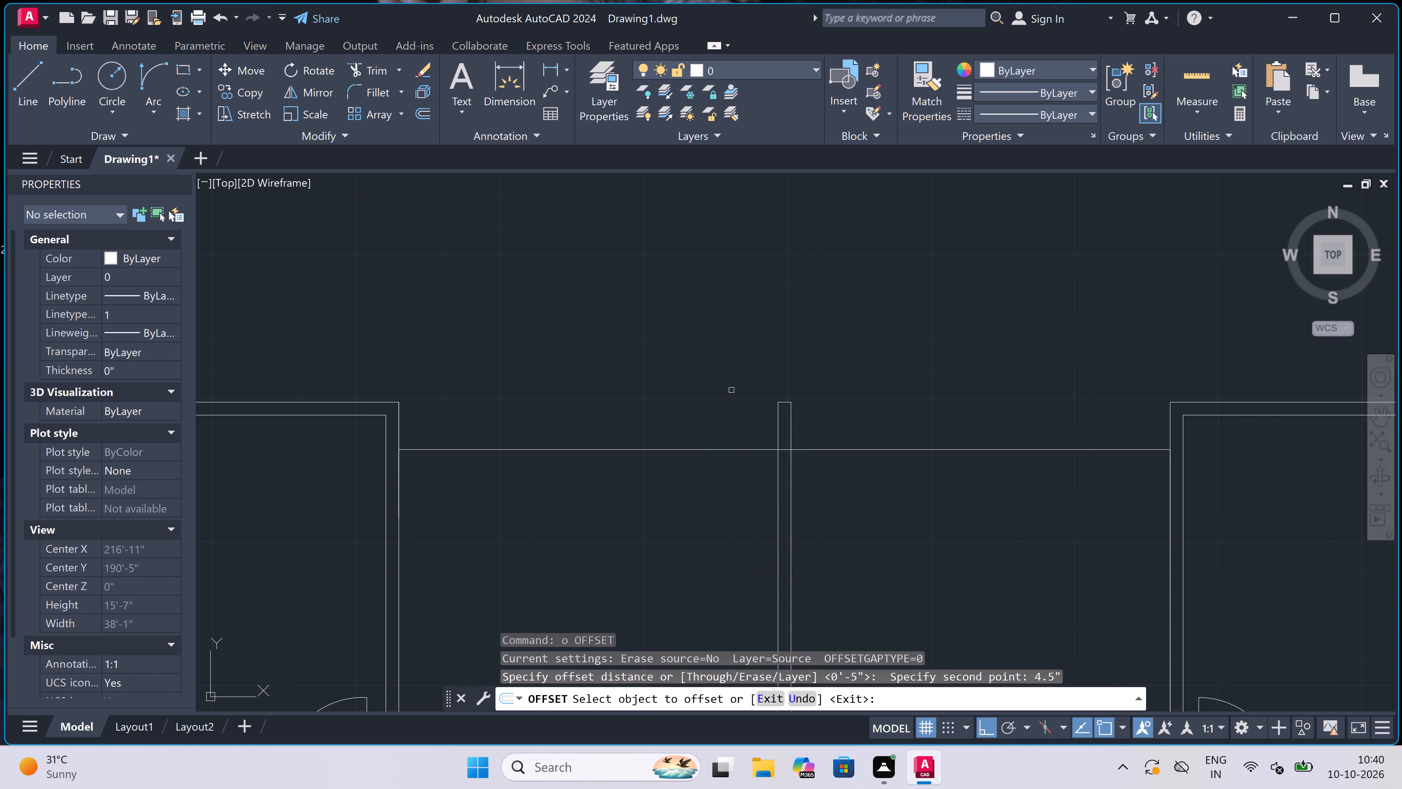
{"action": "left_click", "coordinate": [731, 449]}
{"action": "left_click", "coordinate": [722, 514]}
{"action": "key", "text": "Escape"}
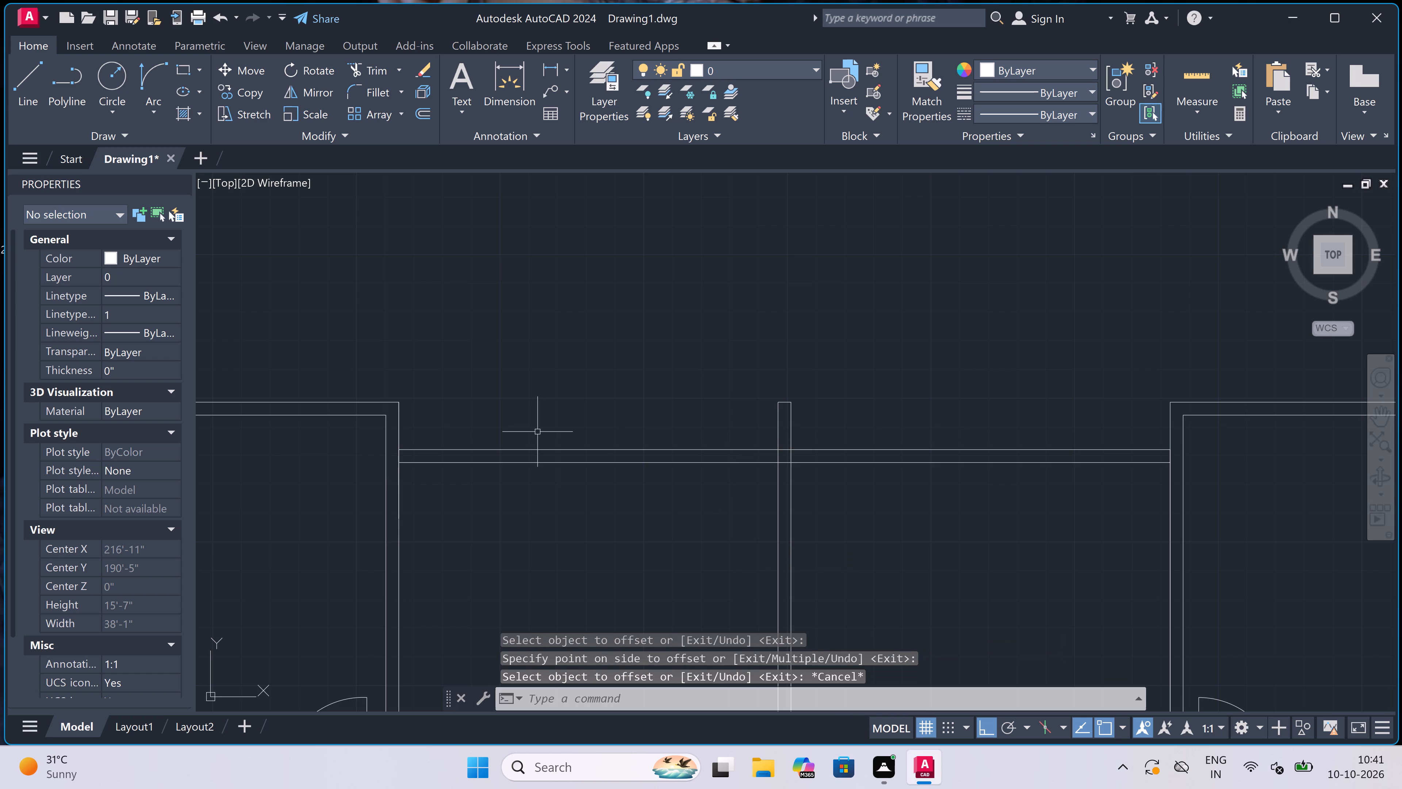
Draw a line along the top wall's outer edge between the two partitions, continuing diagonally from the right corner down to the recess wall's lower line.
{"action": "key", "text": "l"}
{"action": "key", "text": "space"}
{"action": "left_click", "coordinate": [398, 400]}
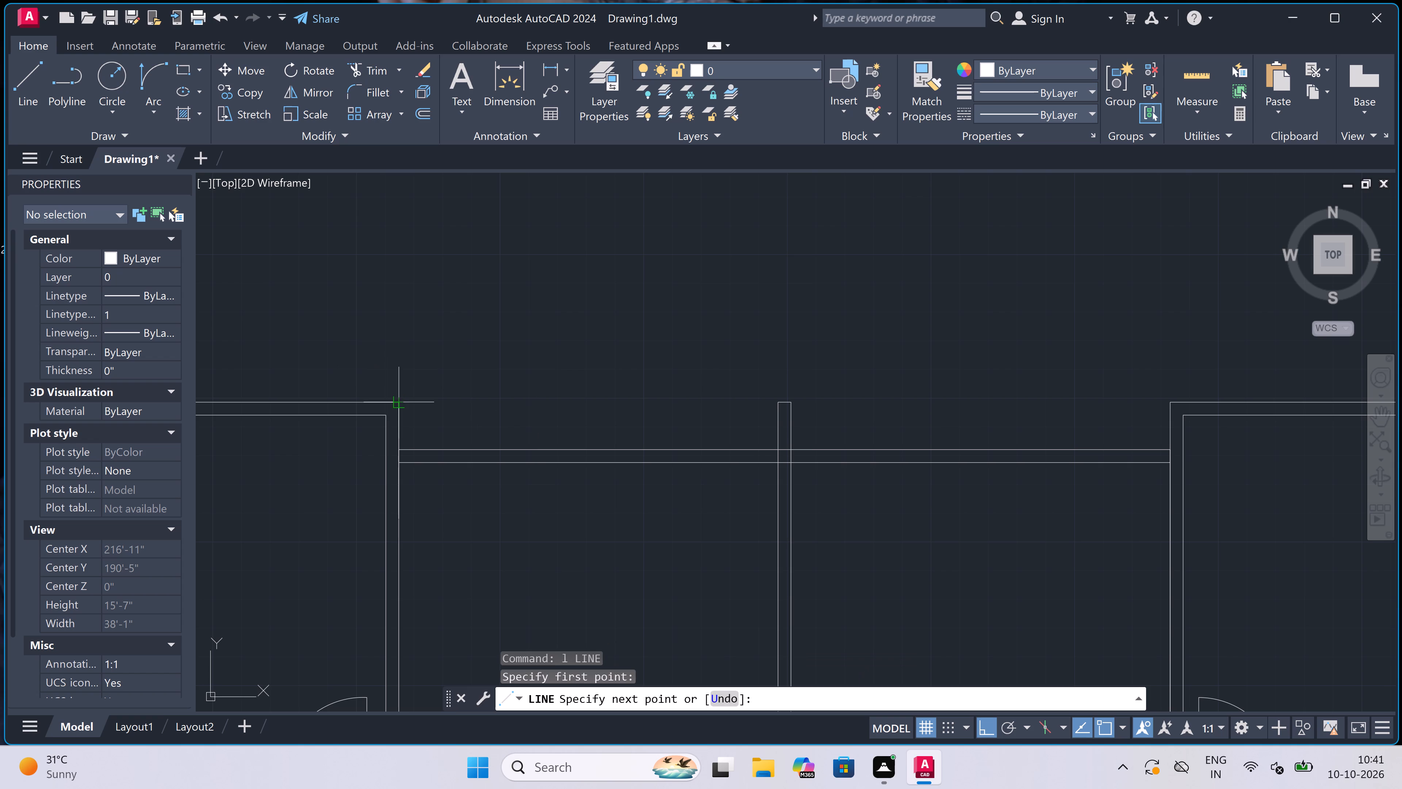
{"action": "left_click", "coordinate": [1168, 403]}
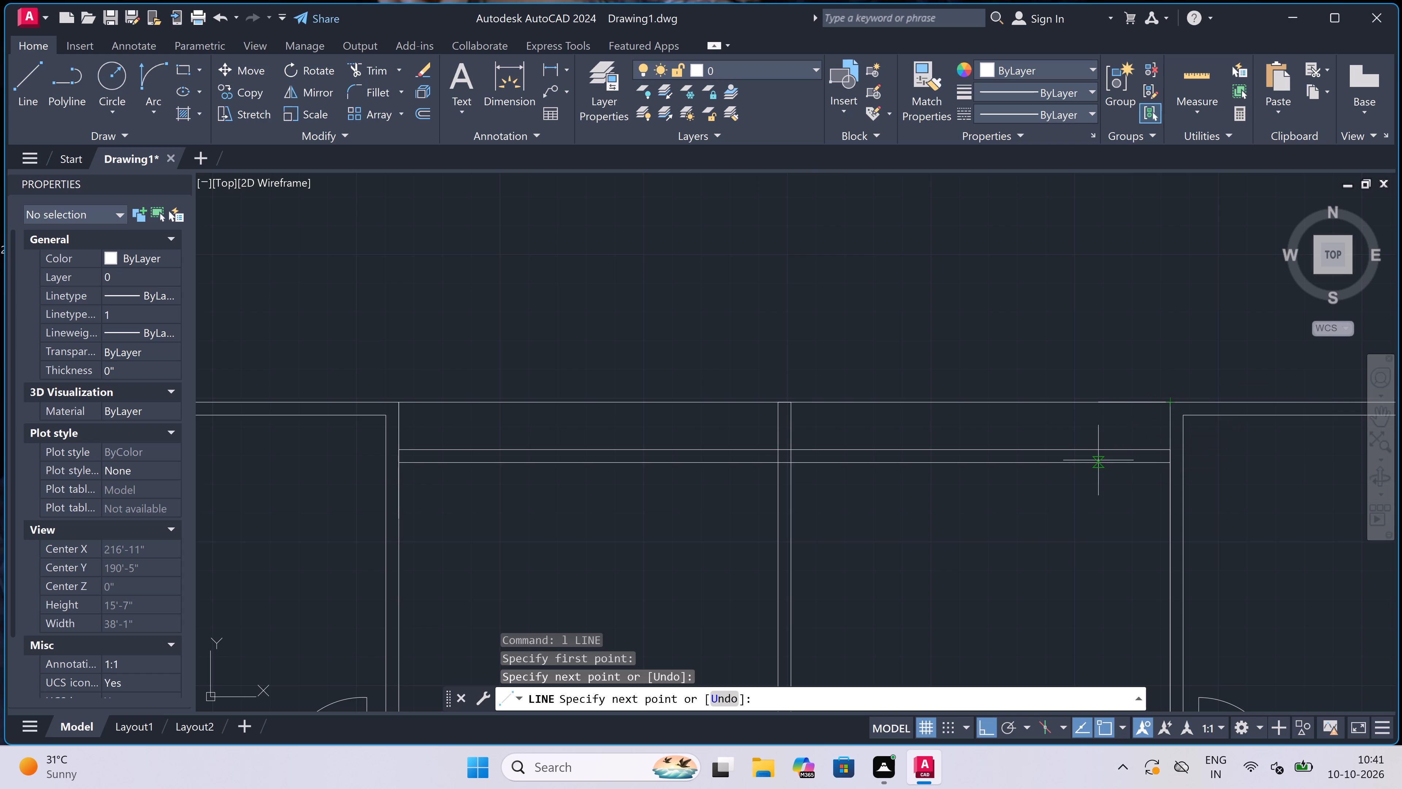
{"action": "left_click", "coordinate": [1073, 465]}
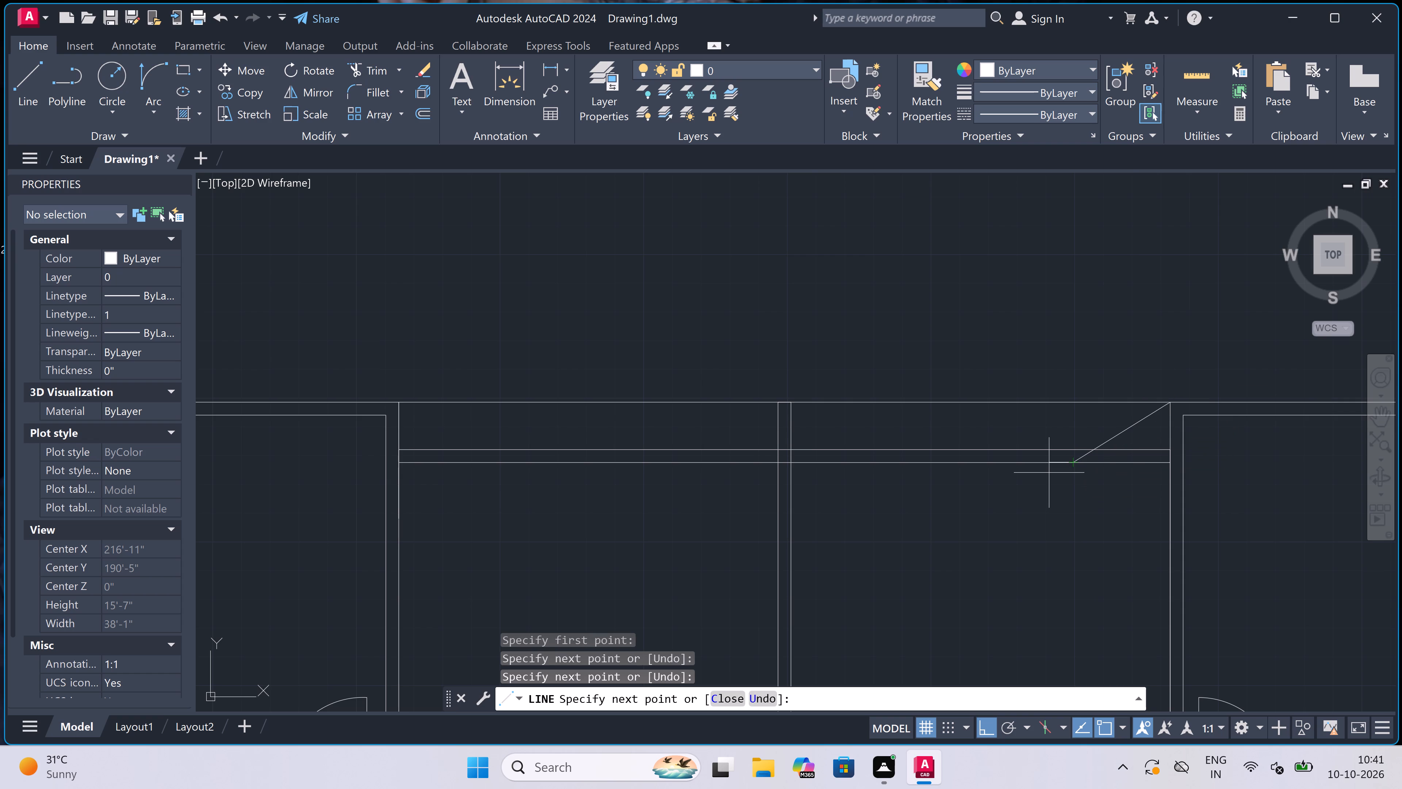
{"action": "key", "text": "Escape"}
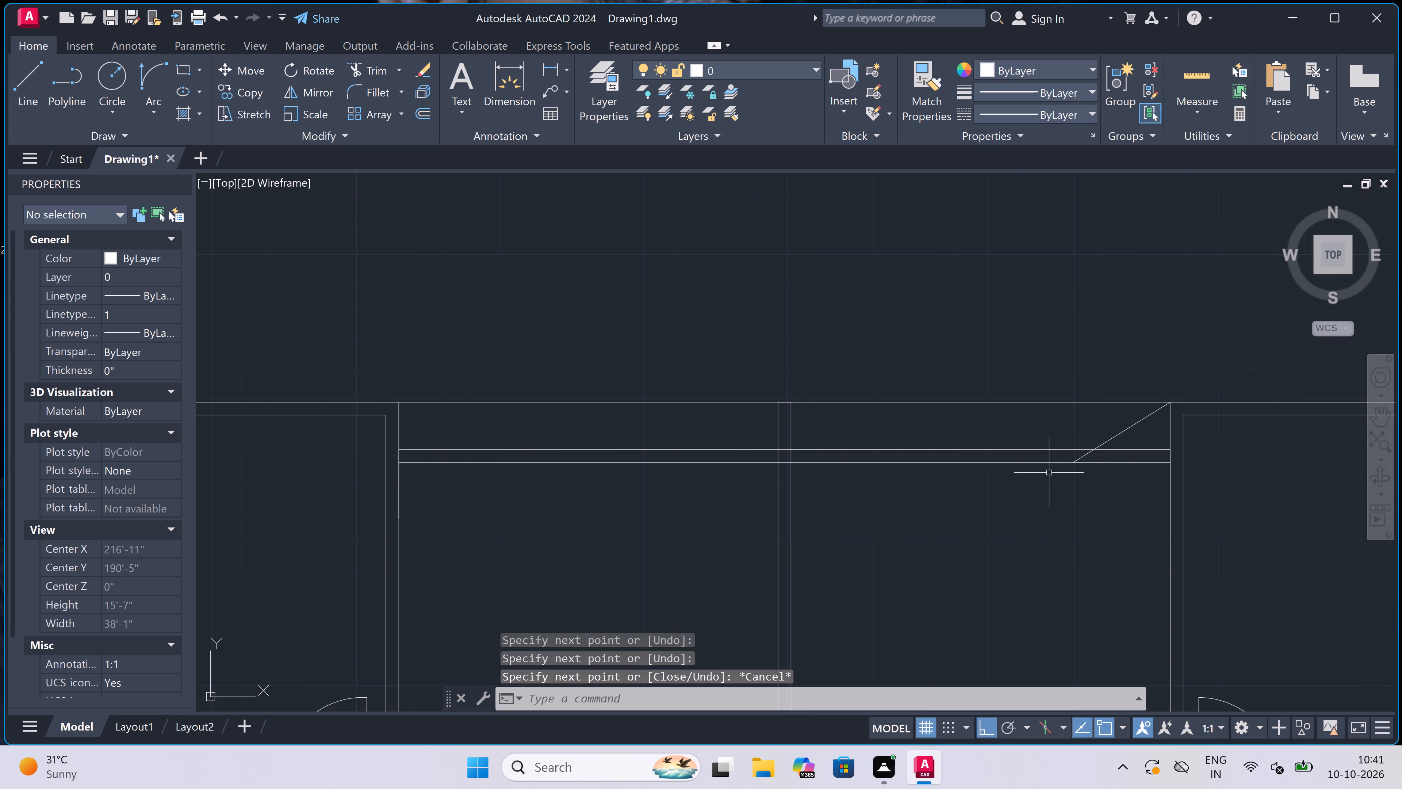
Draw a diagonal line from the left partition's top corner down to the recess wall's lower horizontal line.
{"action": "key", "text": "space"}
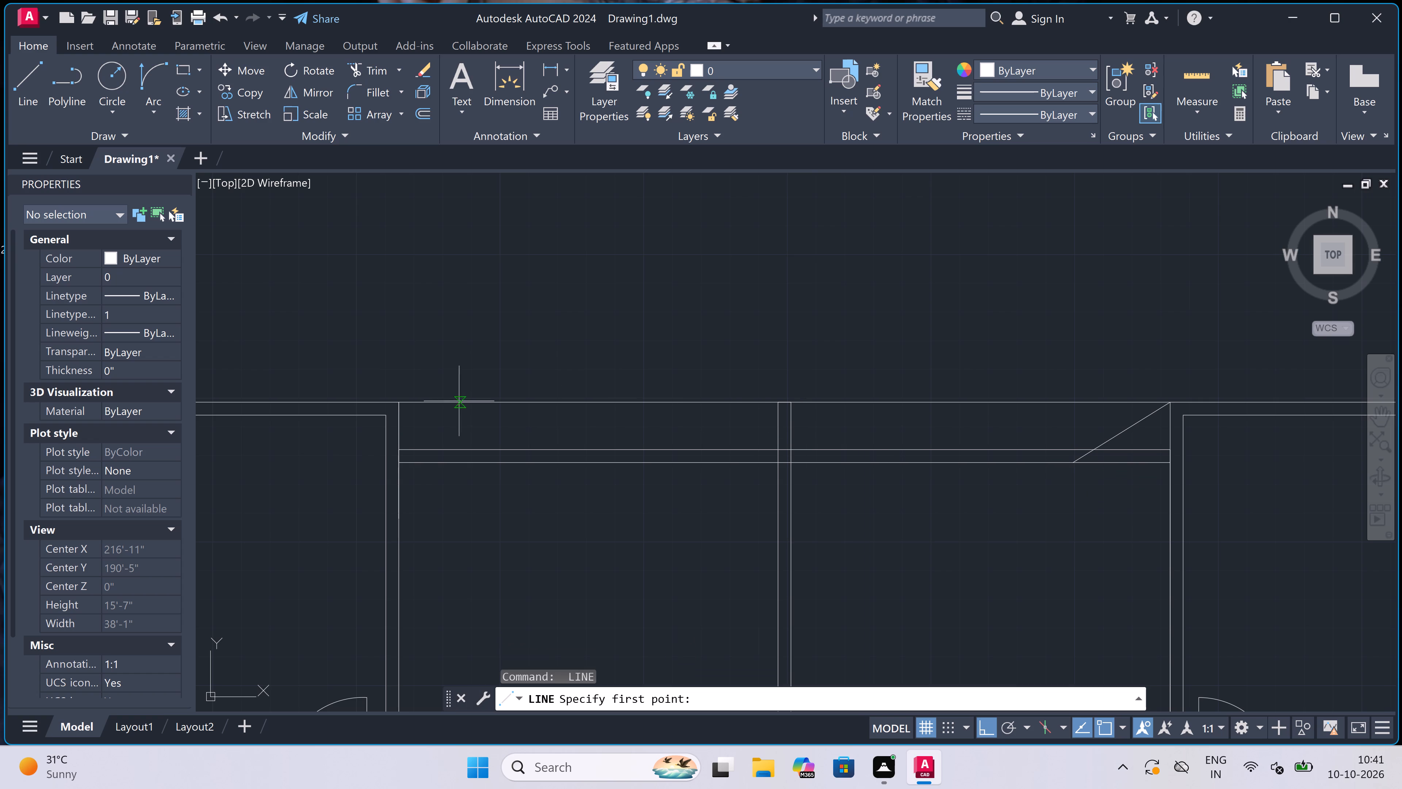
{"action": "left_click", "coordinate": [396, 403]}
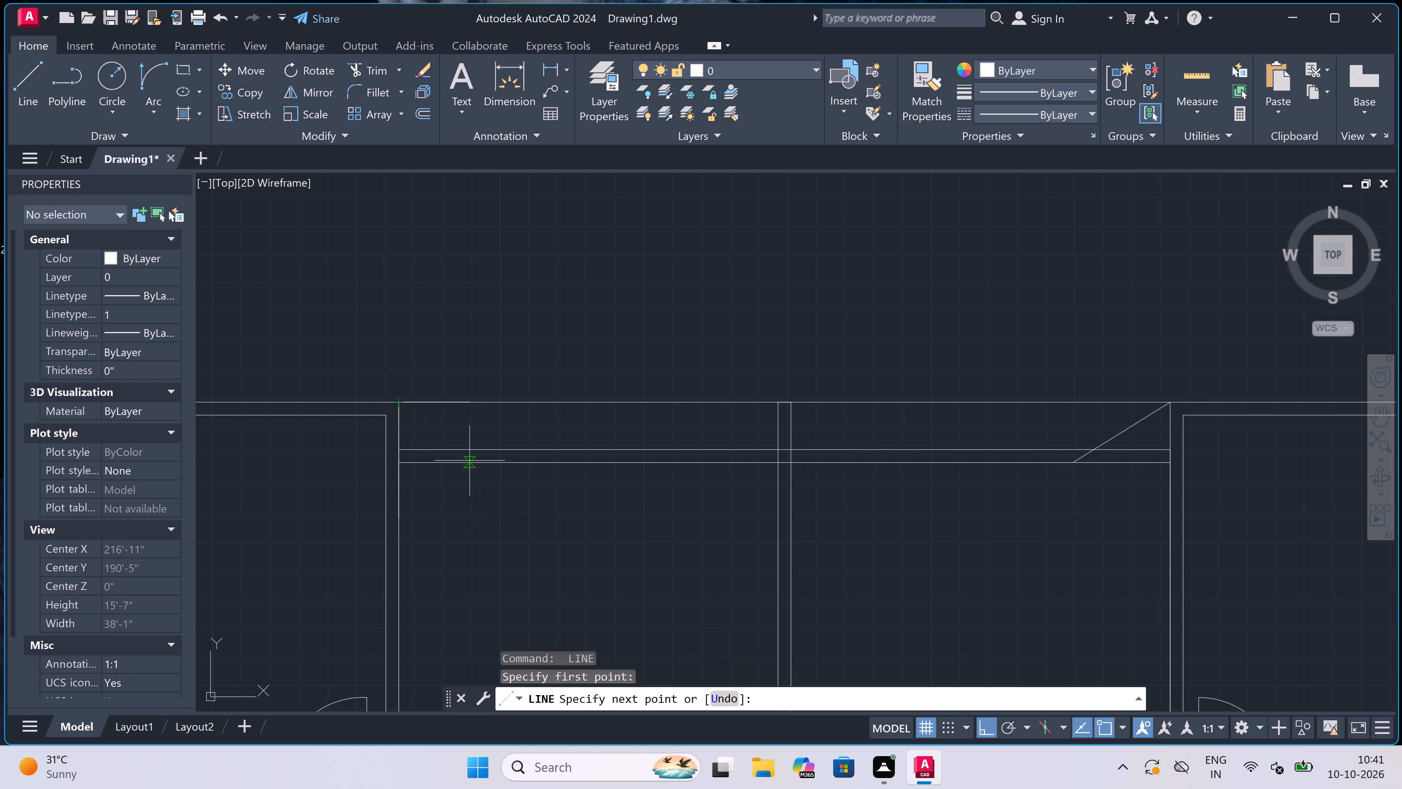
{"action": "left_click", "coordinate": [471, 460]}
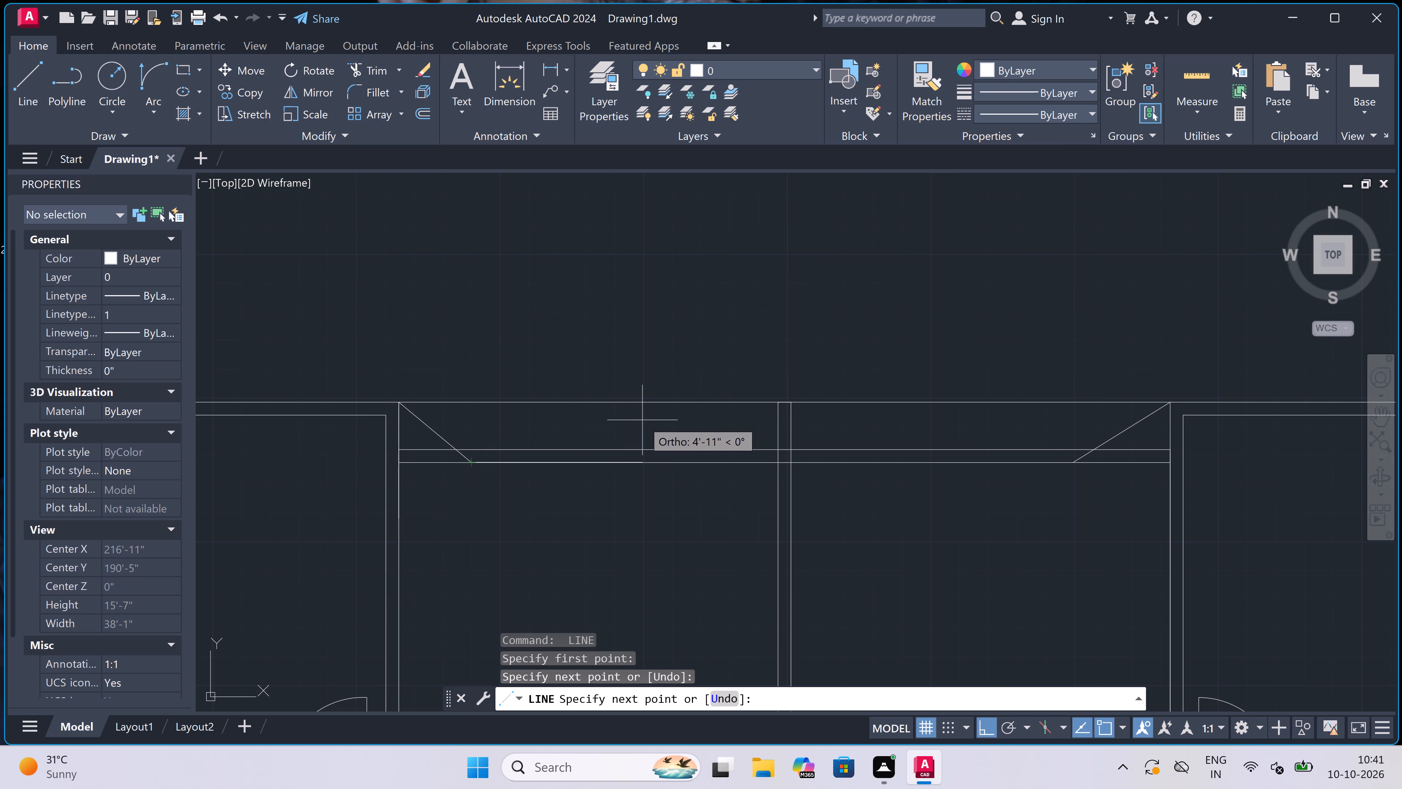
{"action": "key", "text": "Escape"}
Trim the two horizontal recess wall lines outside the left and right diagonals.
{"action": "type", "text": "tr"}
{"action": "key", "text": "space"}
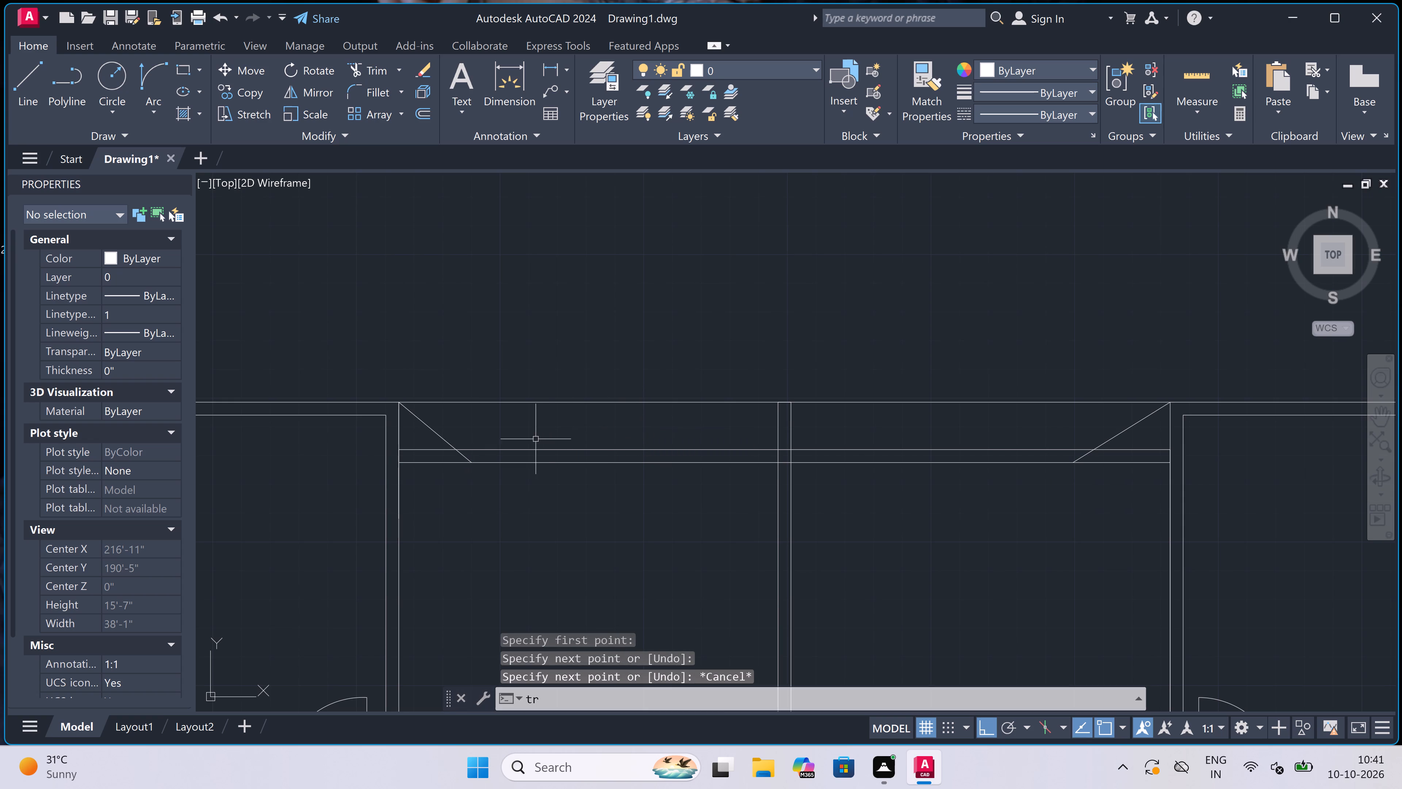
{"action": "scroll", "coordinate": [431, 445], "scroll_direction": "up", "scroll_amount": 1}
{"action": "left_click", "coordinate": [426, 441]}
{"action": "left_click", "coordinate": [435, 511]}
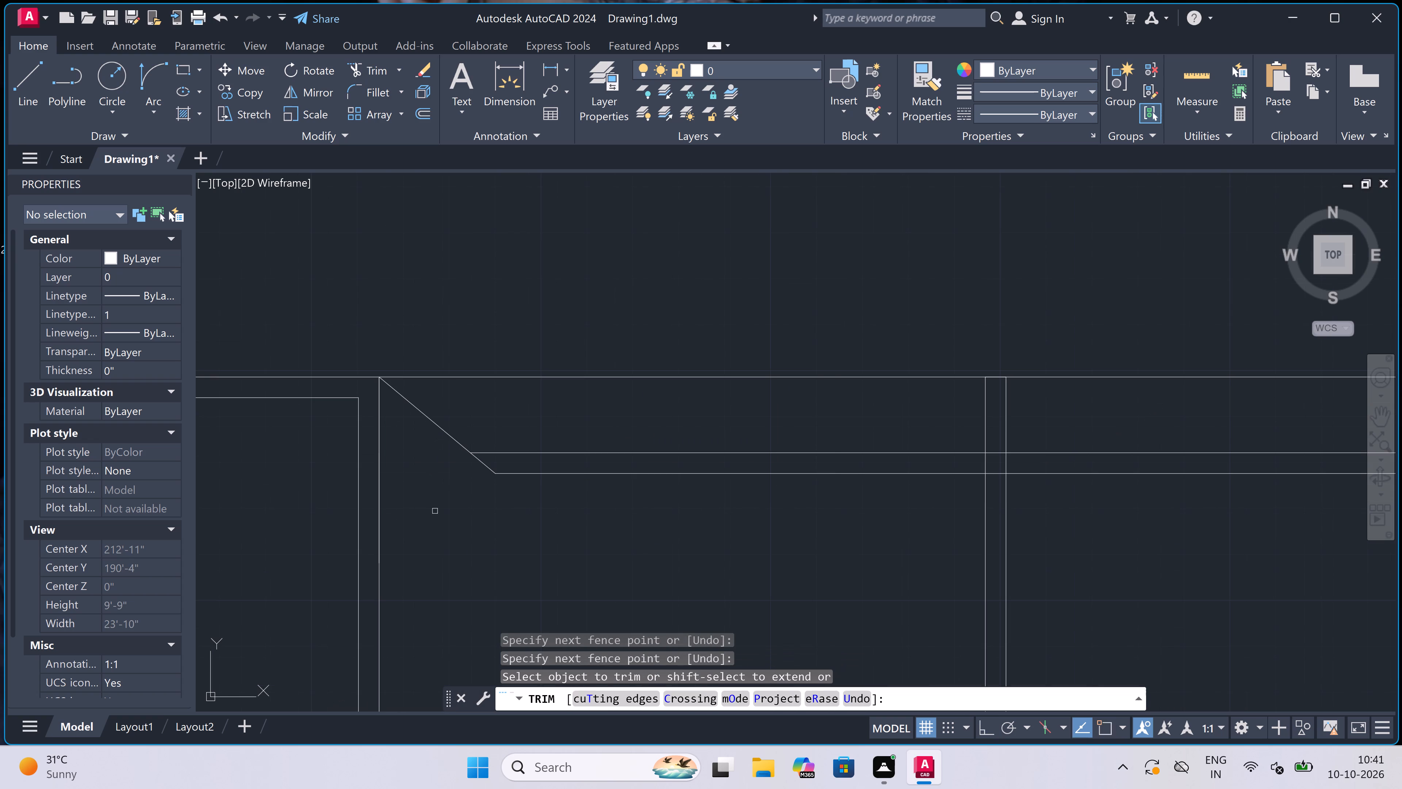
{"action": "scroll", "coordinate": [662, 492], "scroll_direction": "down", "scroll_amount": 3}
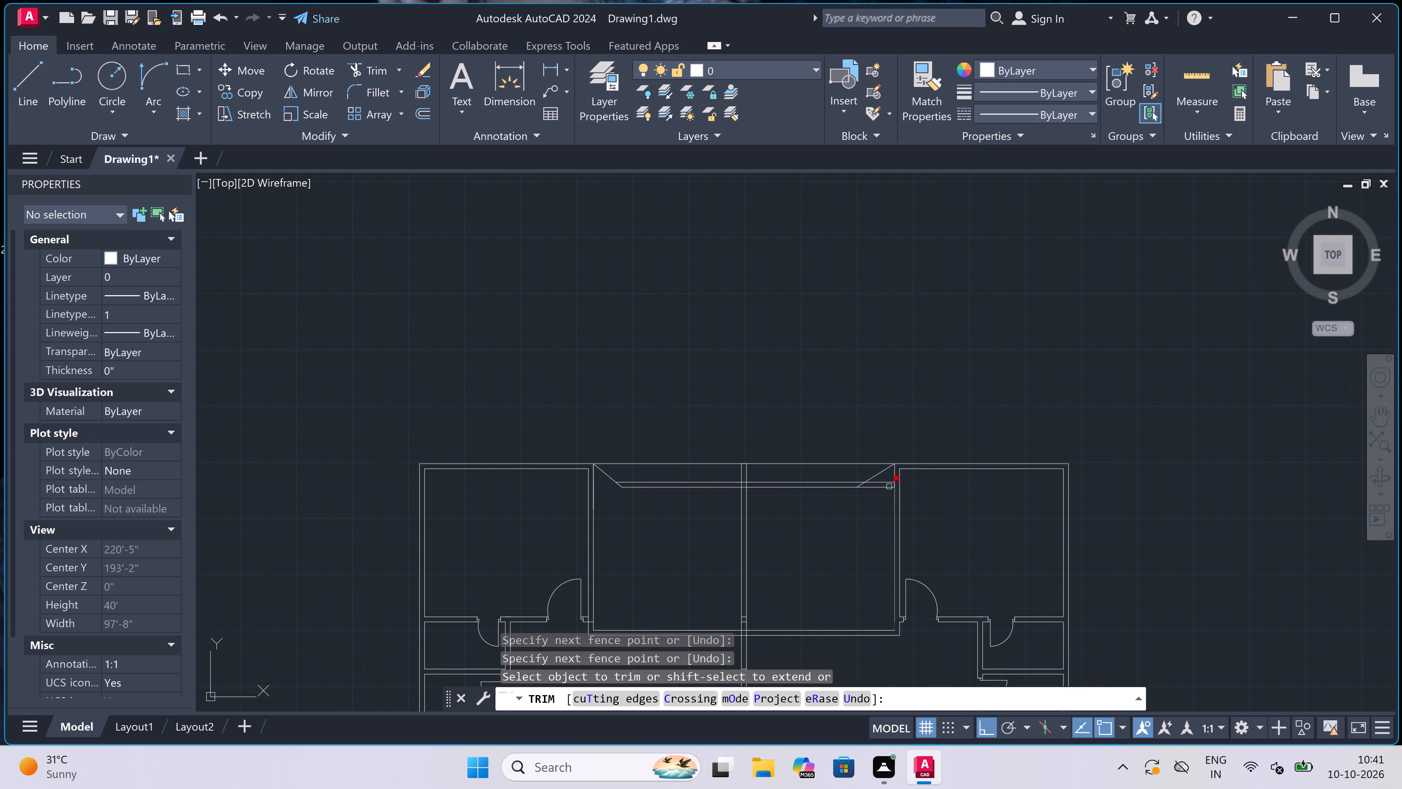
{"action": "scroll", "coordinate": [853, 480], "scroll_direction": "up", "scroll_amount": 2}
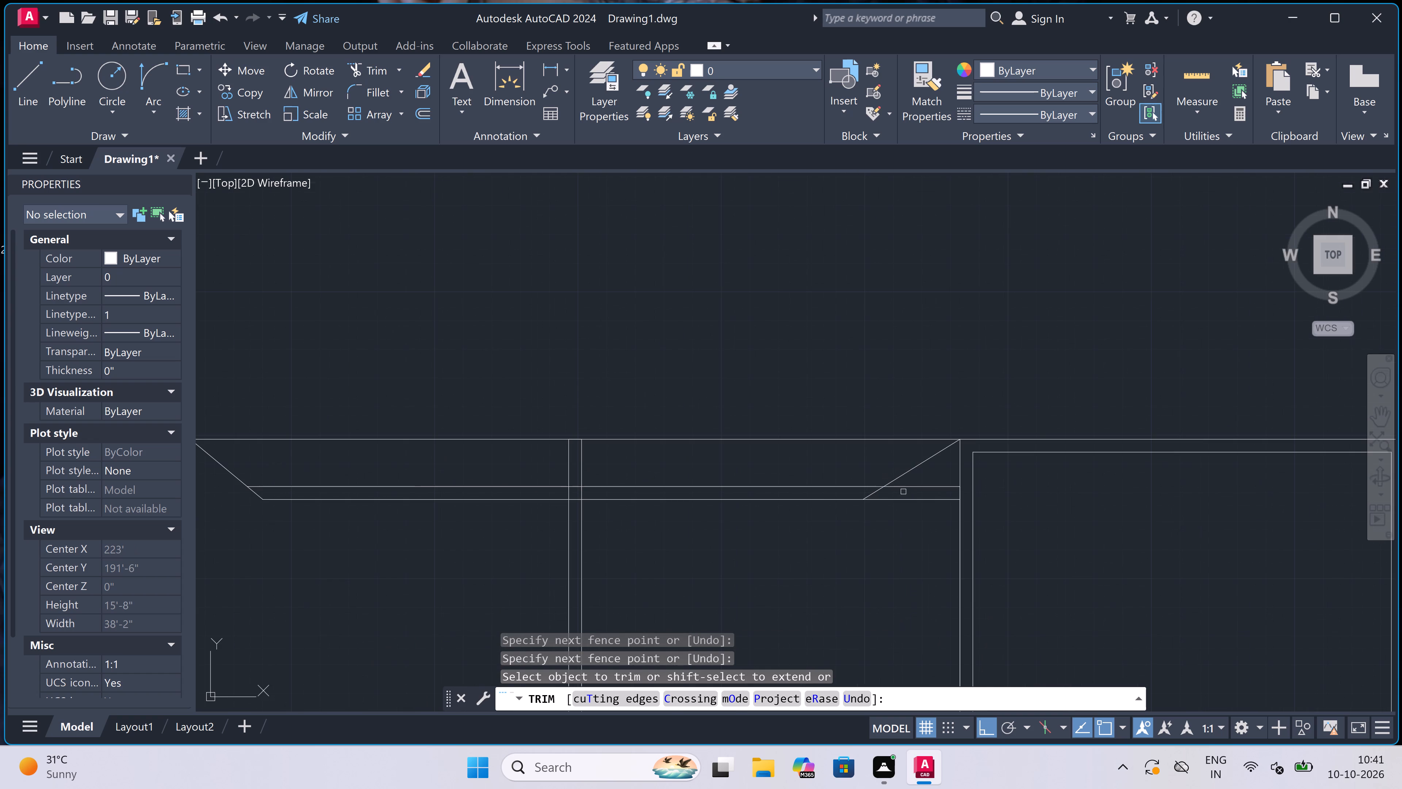
{"action": "left_click", "coordinate": [925, 475]}
{"action": "left_click", "coordinate": [919, 513]}
Trim the overlapping wall lines where the central wall crosses the horizontal recess wall, leaving an open junction.
{"action": "scroll", "coordinate": [761, 408], "scroll_direction": "down", "scroll_amount": 1}
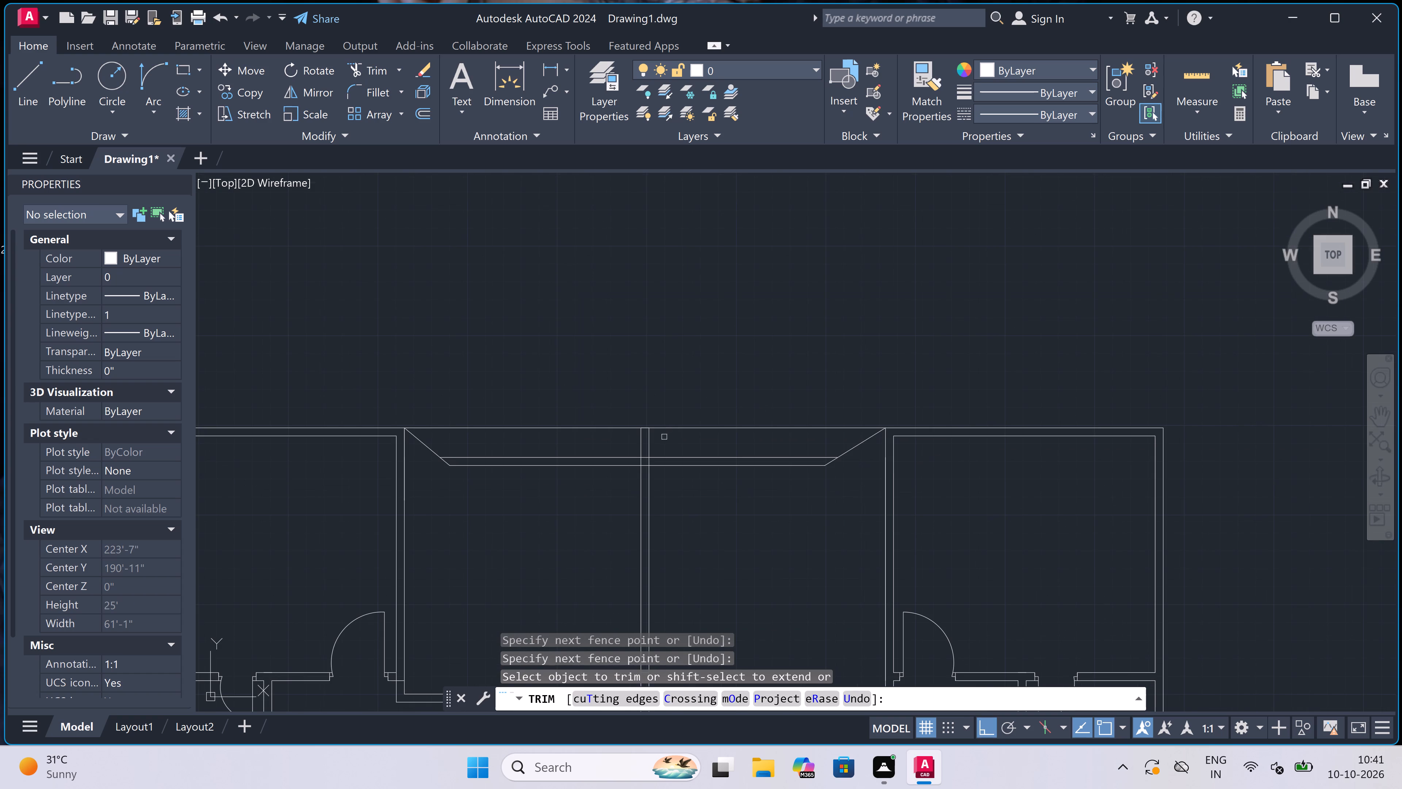
{"action": "scroll", "coordinate": [658, 467], "scroll_direction": "up", "scroll_amount": 3}
{"action": "scroll", "coordinate": [607, 433], "scroll_direction": "up", "scroll_amount": 1}
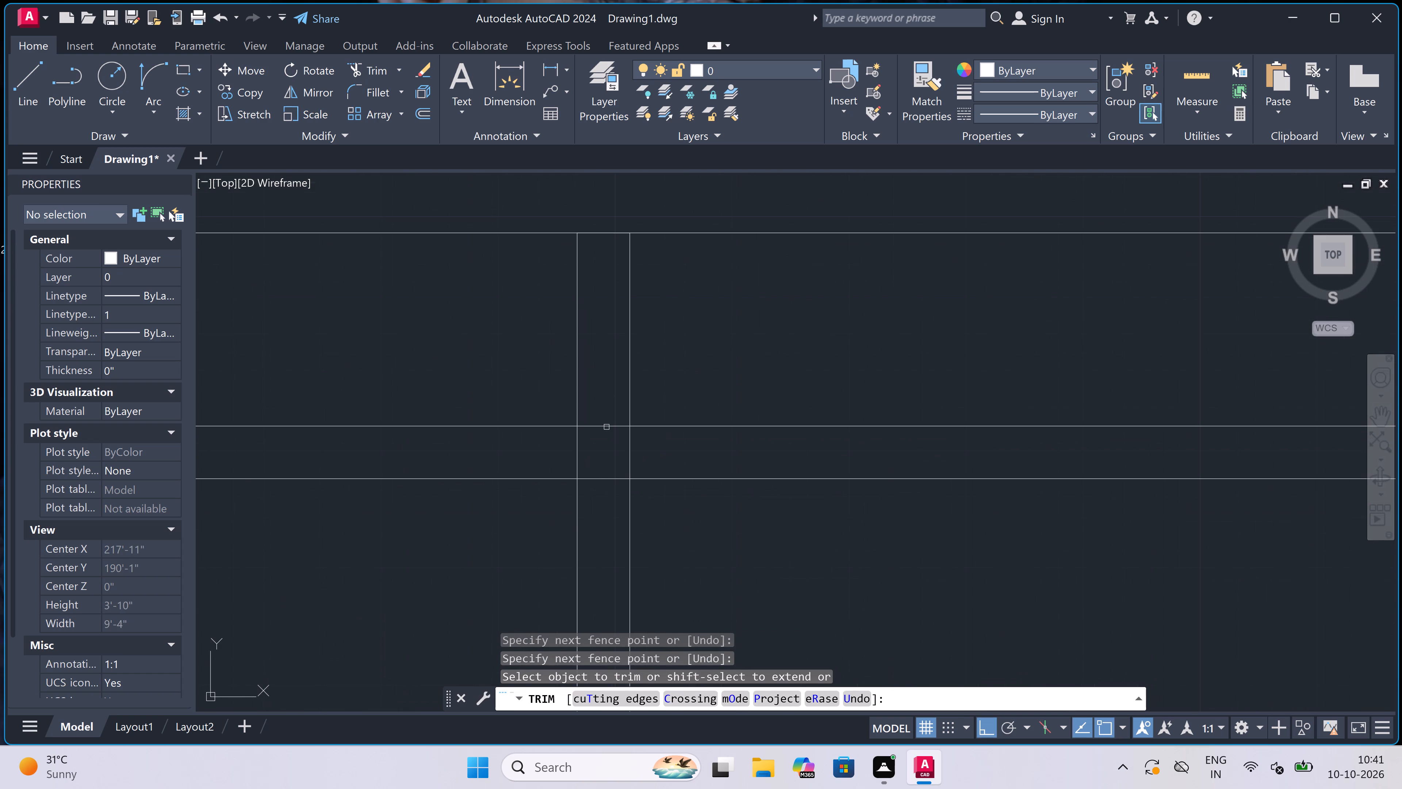
{"action": "left_click", "coordinate": [604, 408]}
{"action": "left_click", "coordinate": [599, 526]}
{"action": "left_click", "coordinate": [548, 448]}
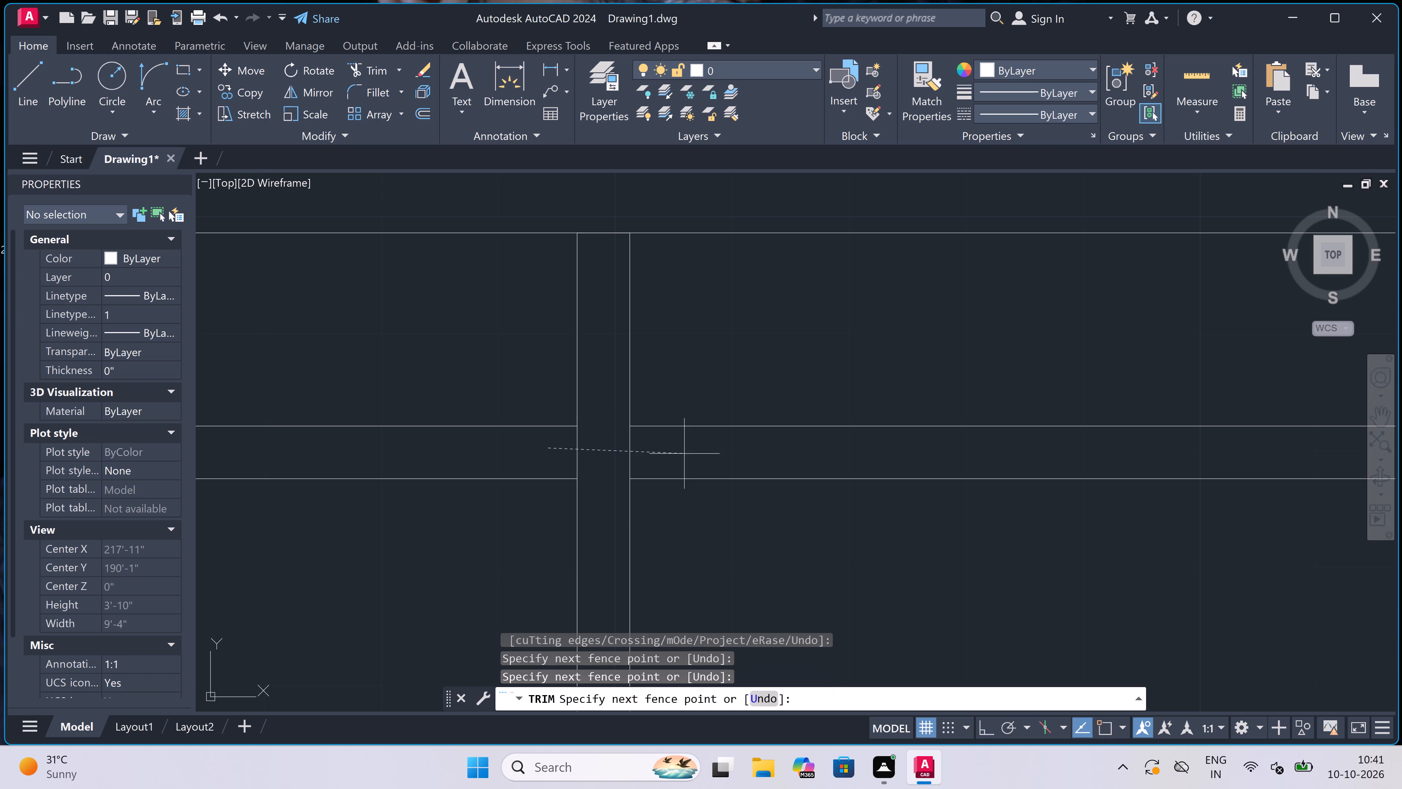
{"action": "left_click", "coordinate": [765, 454]}
{"action": "scroll", "coordinate": [772, 451], "scroll_direction": "down", "scroll_amount": 5}
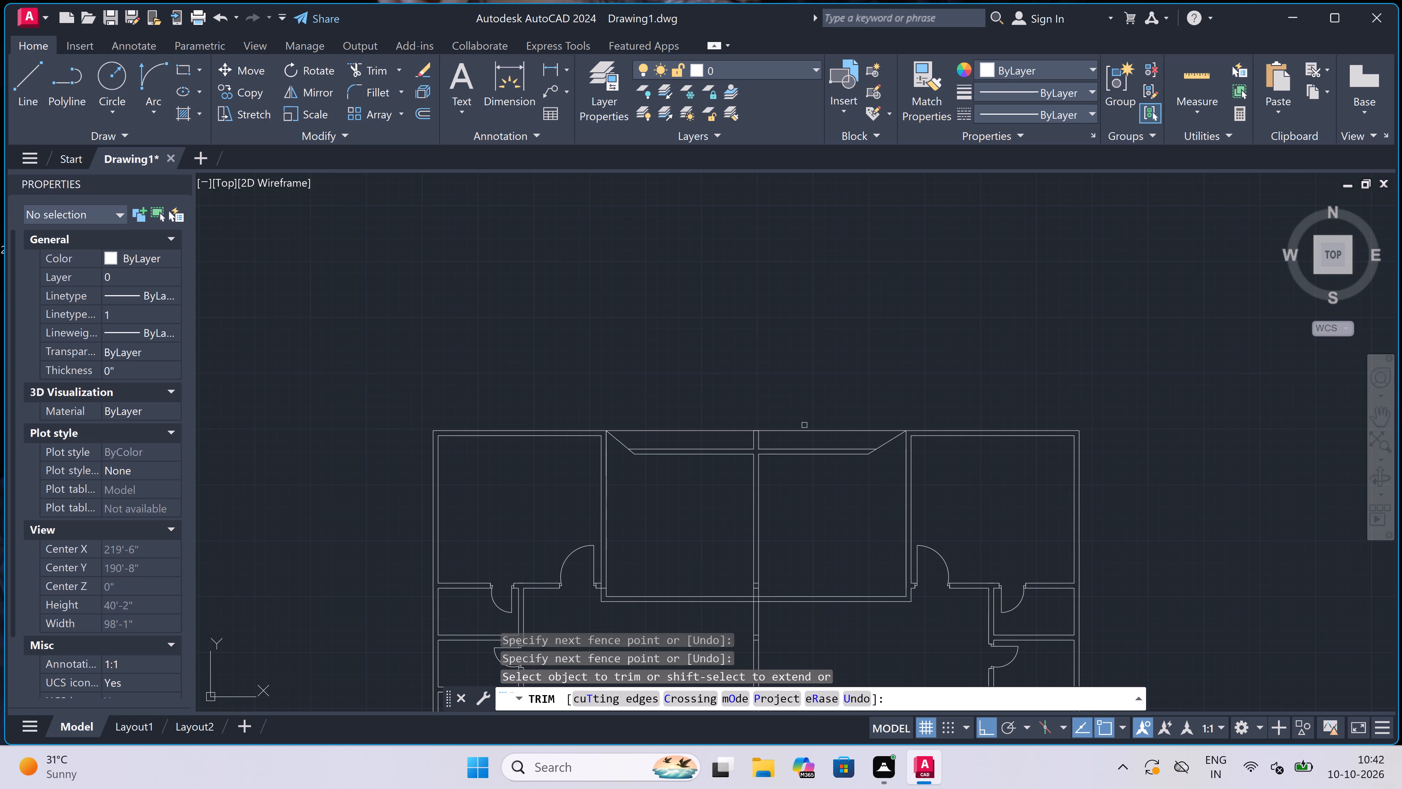
{"action": "key", "text": "Escape"}
Offset the inner faces of the left and right outer walls 10' inward, below the small side rooms.
{"action": "scroll", "coordinate": [804, 425], "scroll_direction": "down", "scroll_amount": 1}
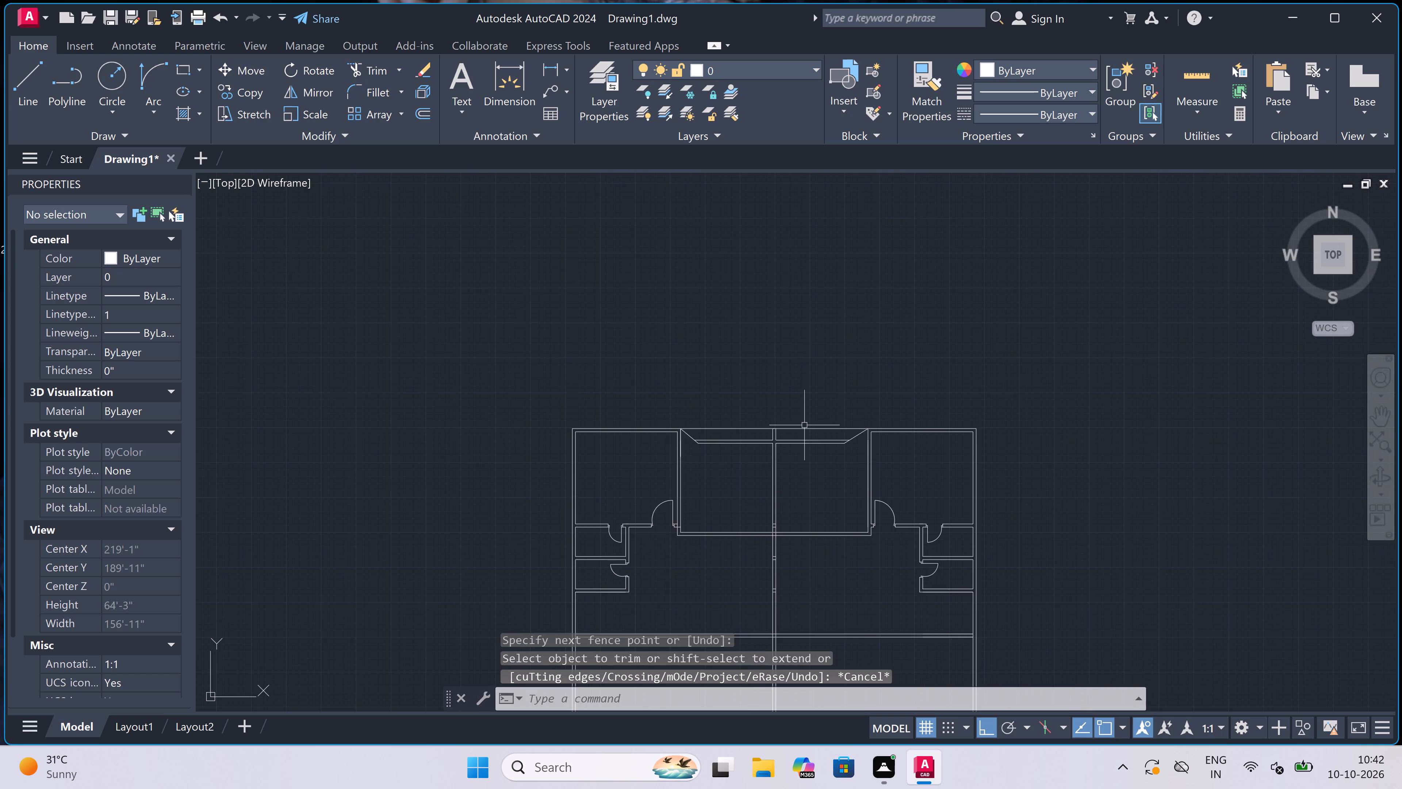
{"action": "scroll", "coordinate": [804, 425], "scroll_direction": "down", "scroll_amount": 1}
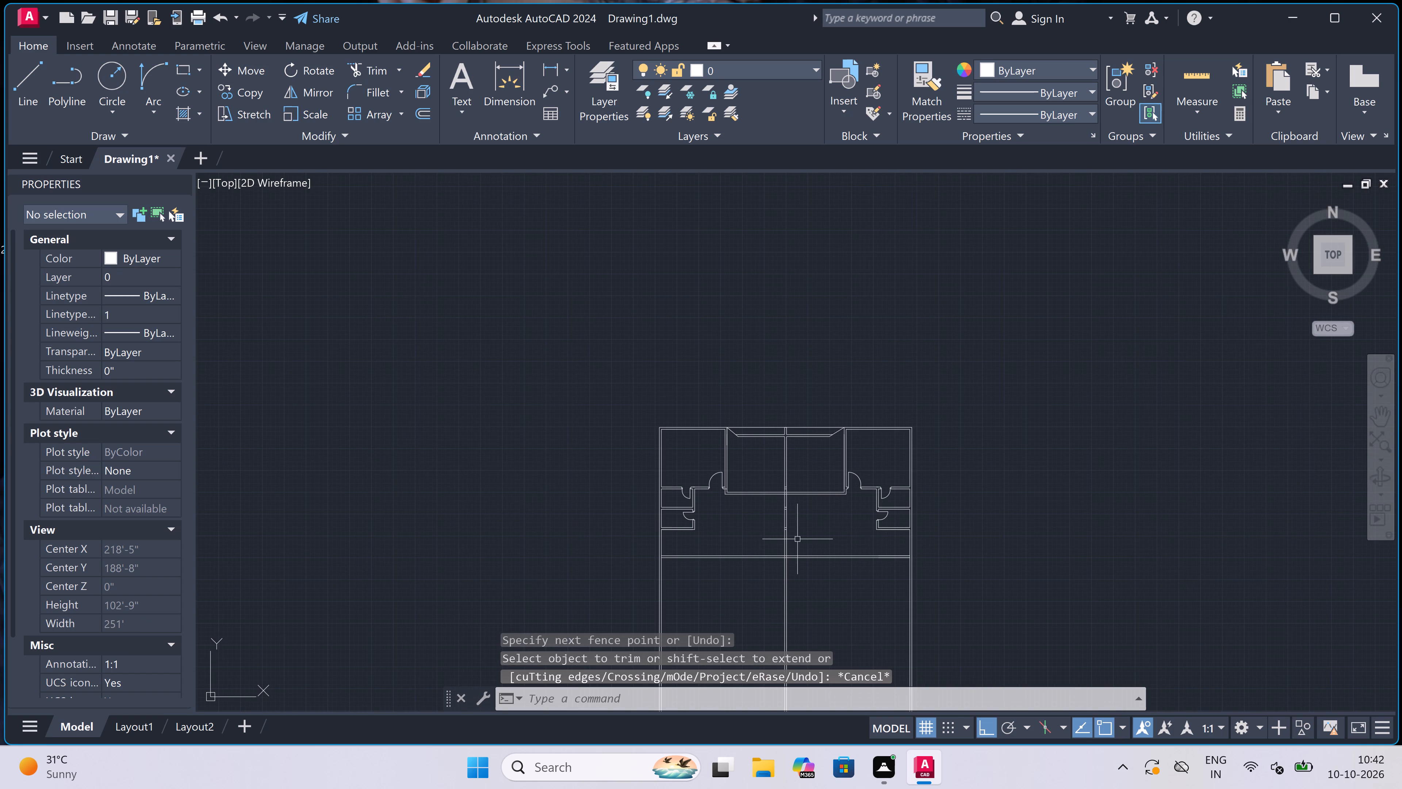
{"action": "scroll", "coordinate": [676, 566], "scroll_direction": "up", "scroll_amount": 3}
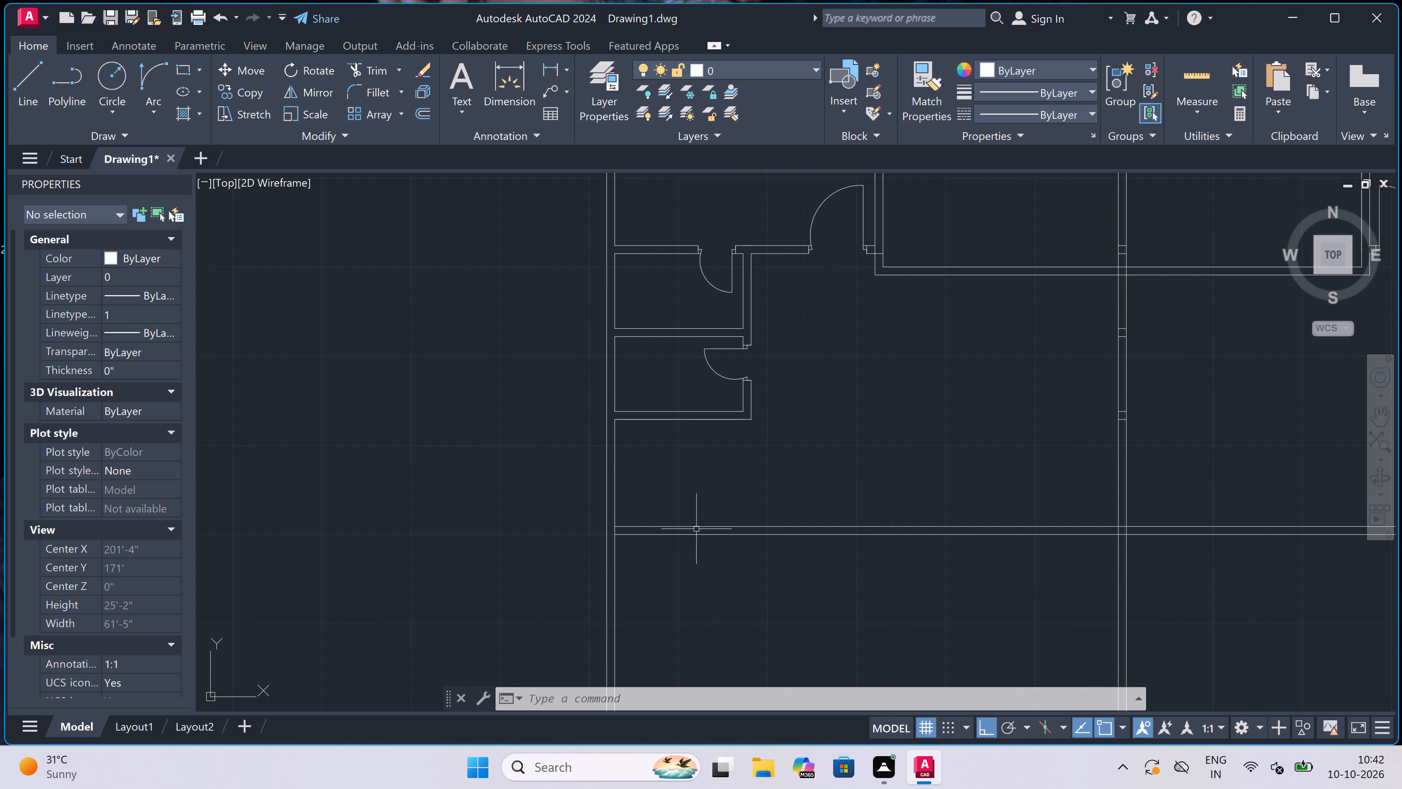
{"action": "type", "text": "o"}
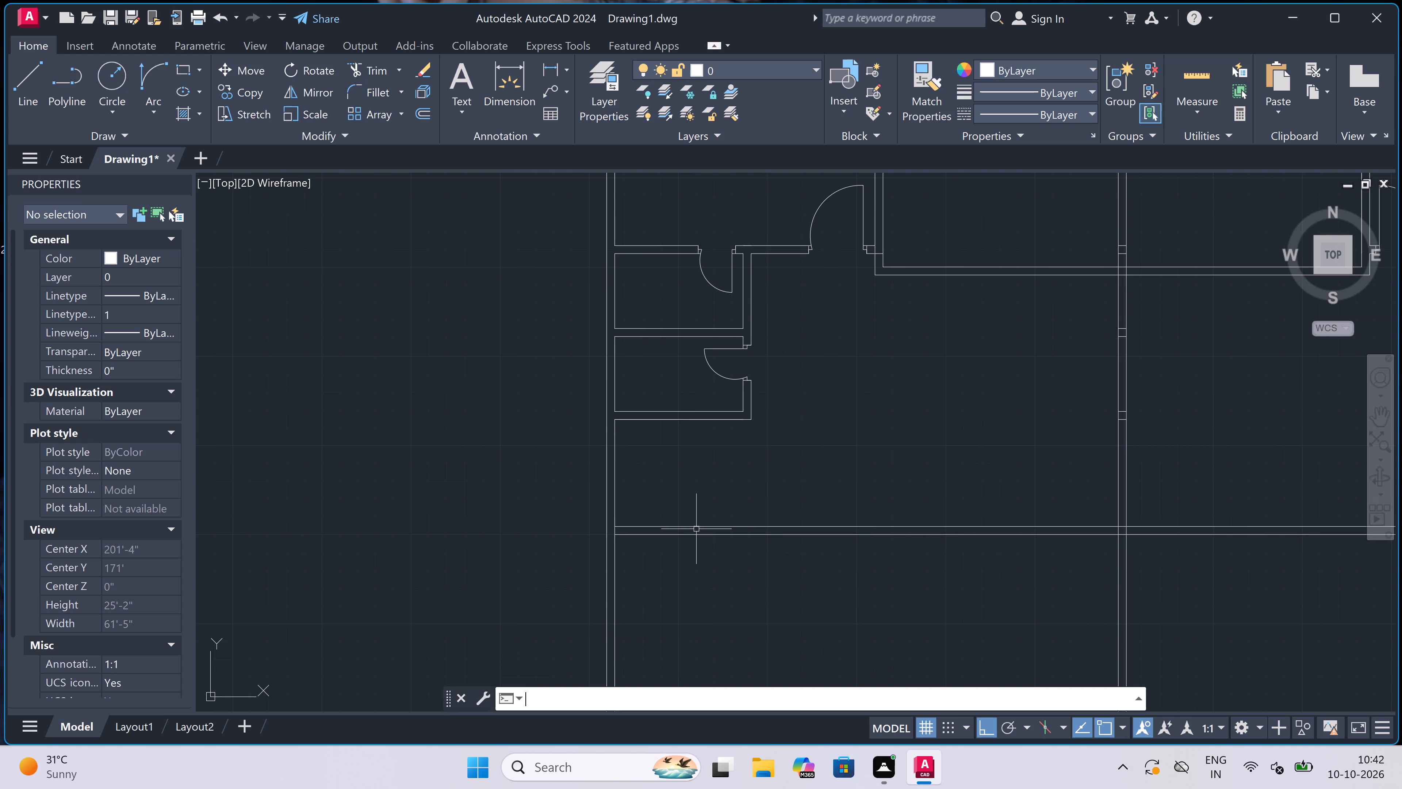
{"action": "key", "text": "space"}
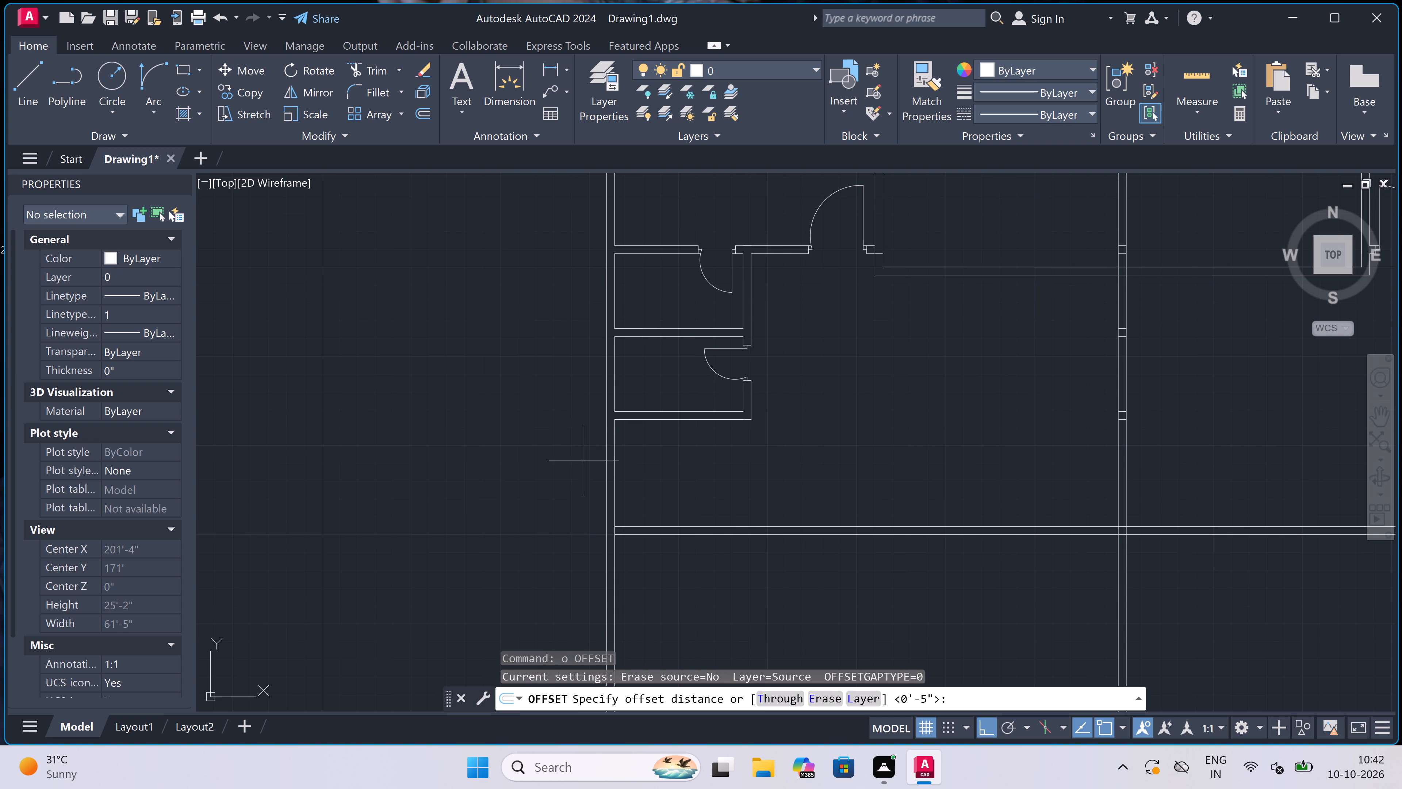
{"action": "left_click", "coordinate": [611, 487]}
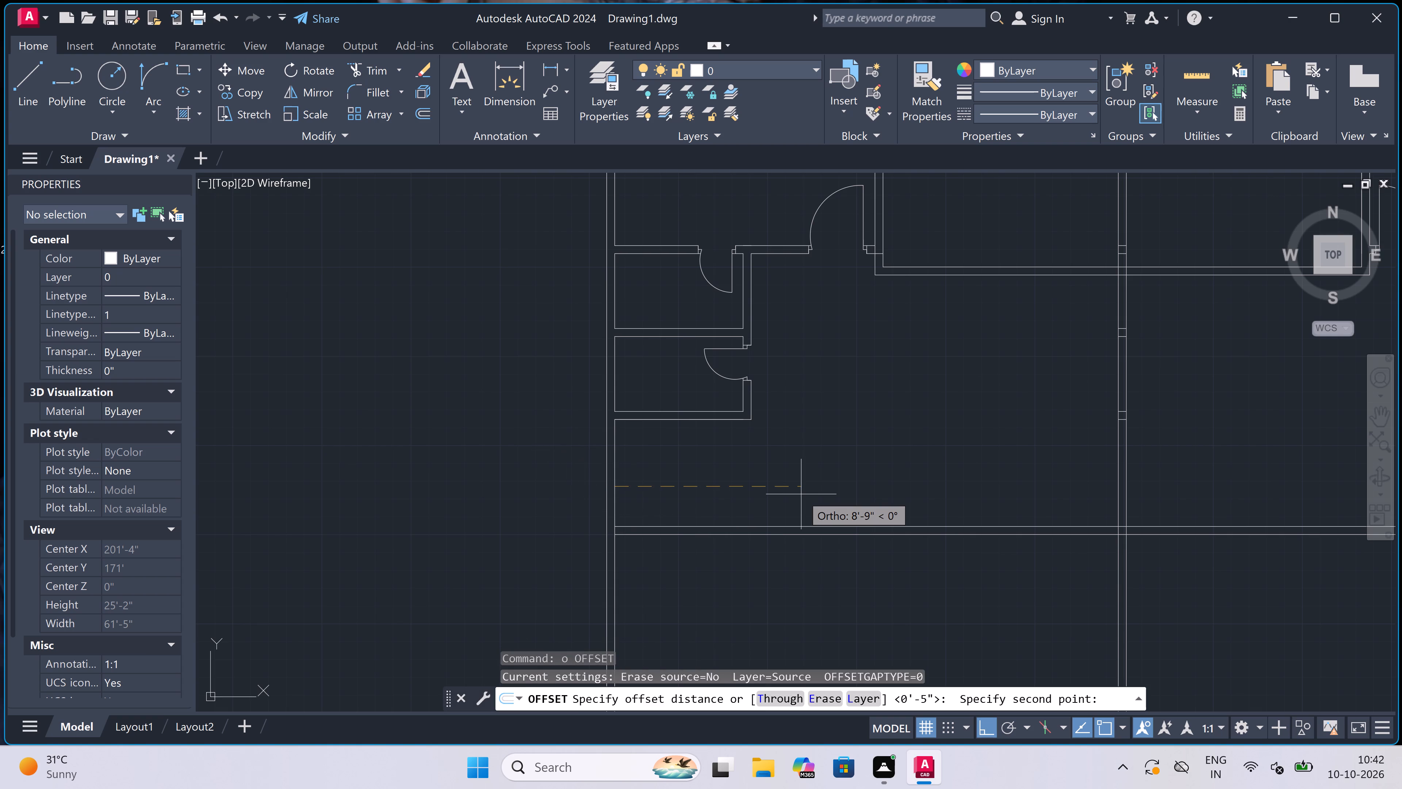
{"action": "type", "text": "10'"}
{"action": "key", "text": "space"}
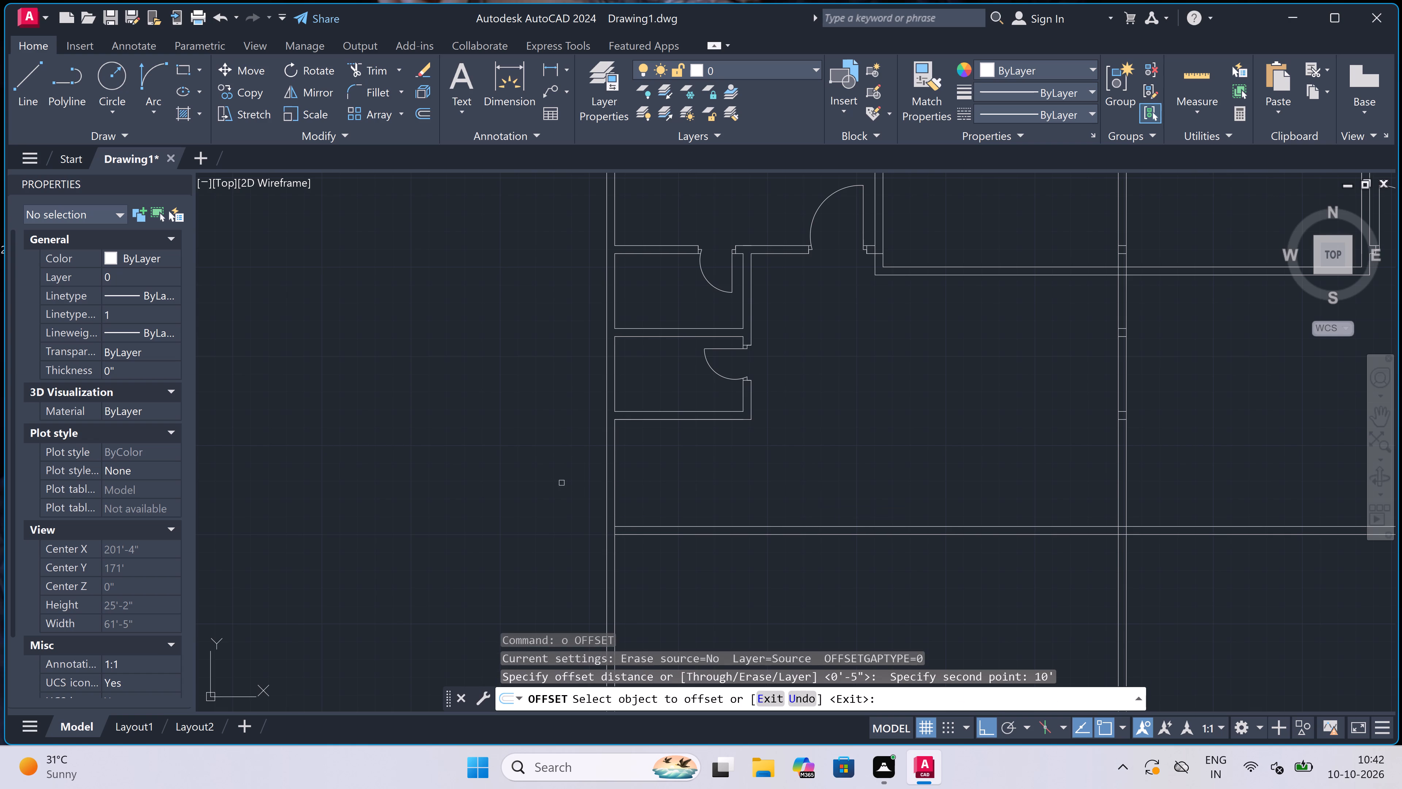
{"action": "left_click", "coordinate": [612, 476]}
{"action": "left_click", "coordinate": [841, 484]}
{"action": "scroll", "coordinate": [841, 484], "scroll_direction": "down", "scroll_amount": 4}
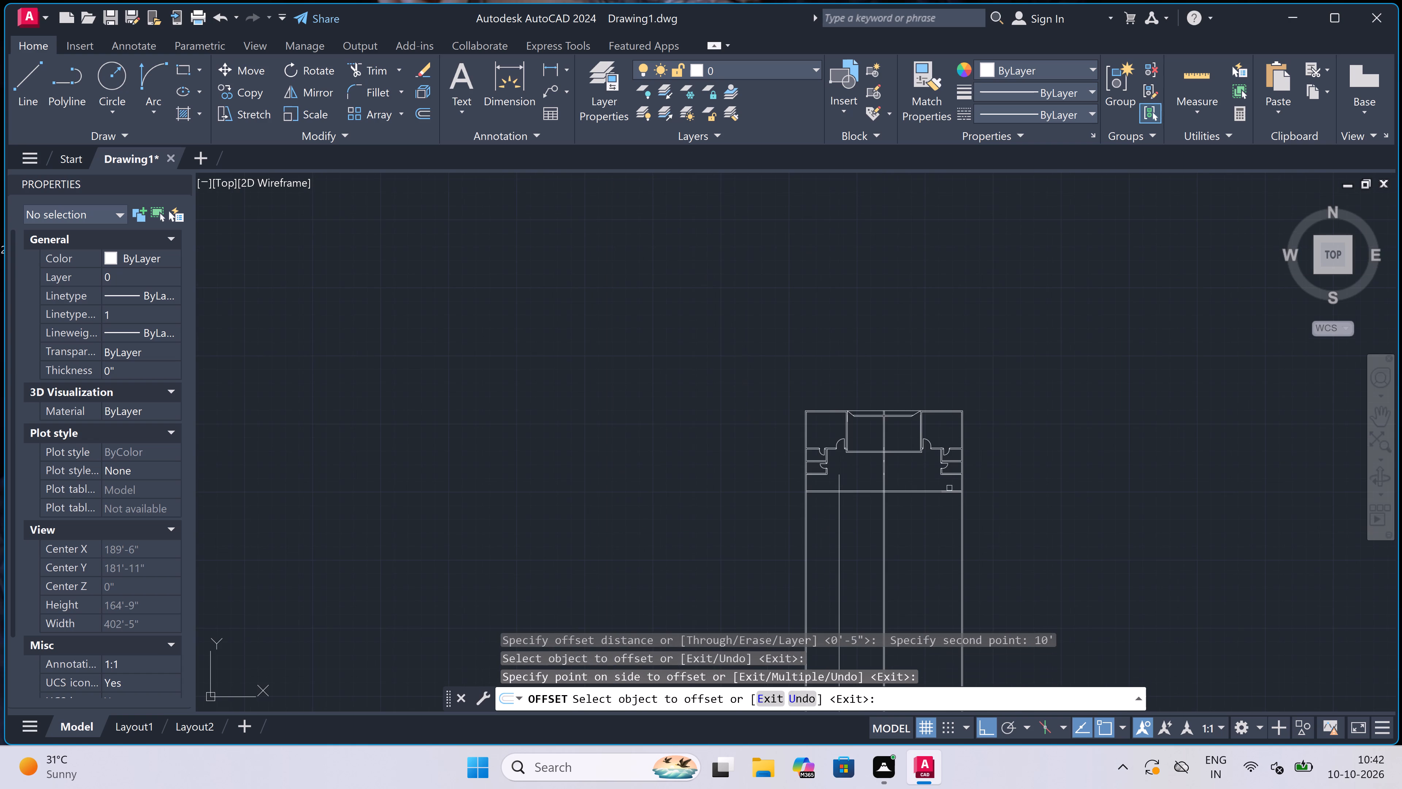
{"action": "scroll", "coordinate": [956, 490], "scroll_direction": "up", "scroll_amount": 3}
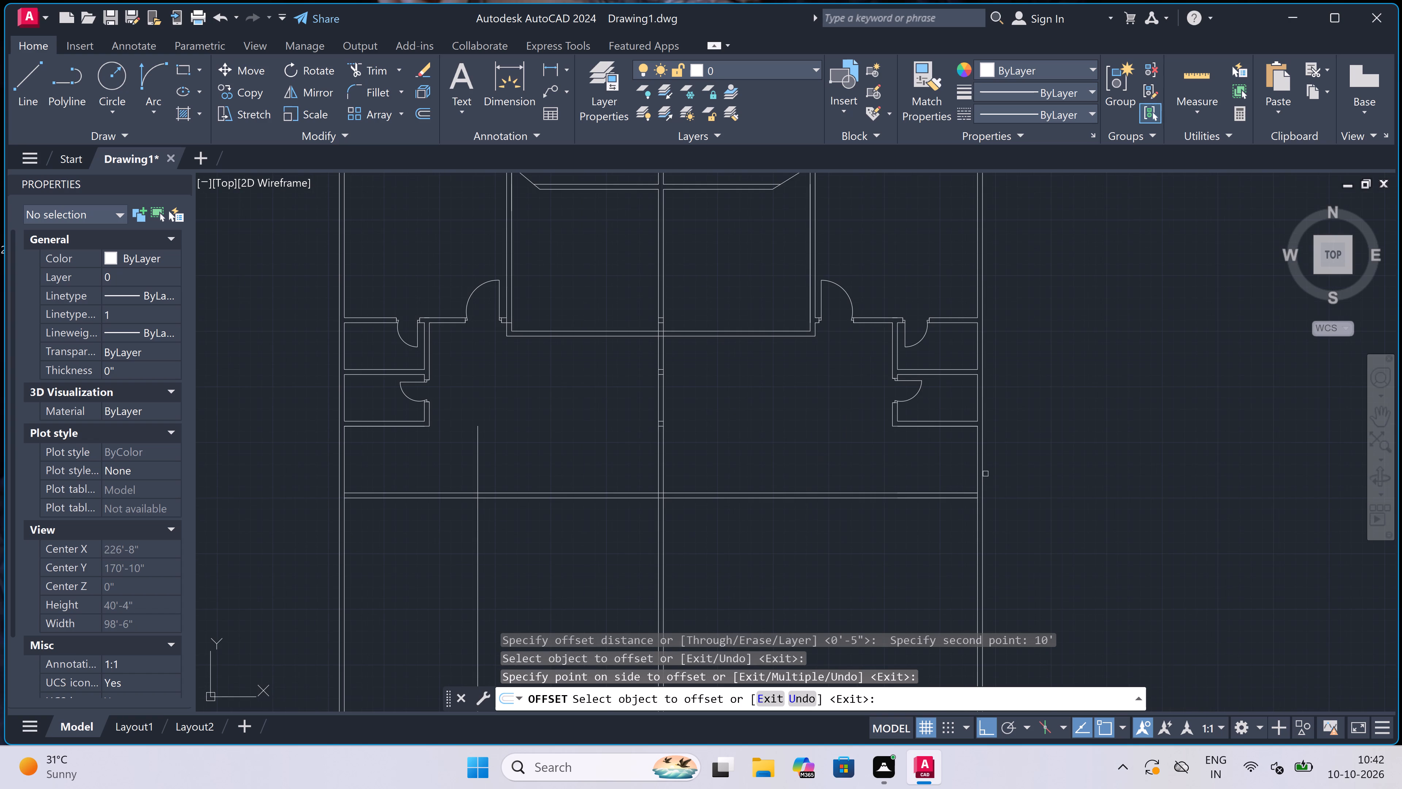
{"action": "scroll", "coordinate": [976, 466], "scroll_direction": "up", "scroll_amount": 2}
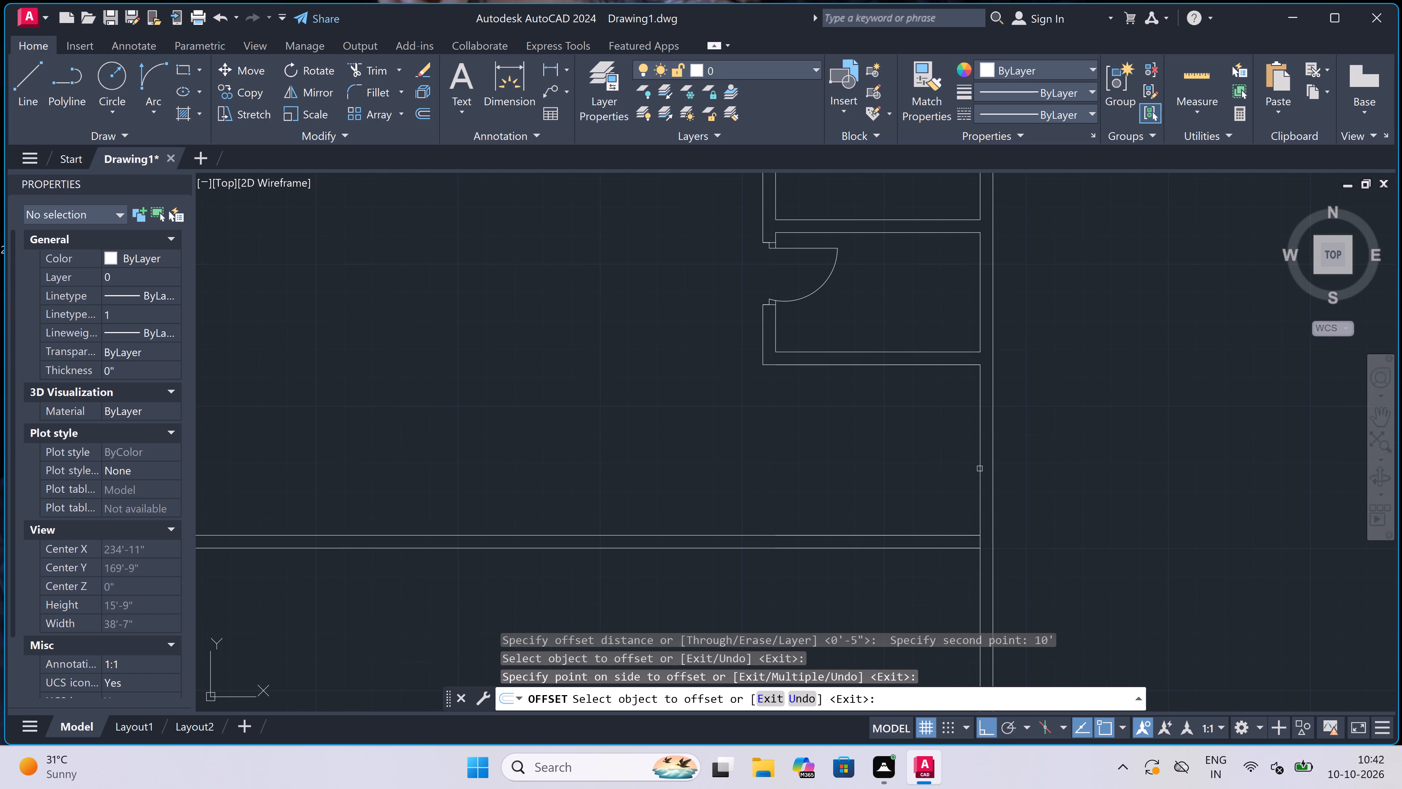
{"action": "left_click", "coordinate": [980, 469]}
{"action": "left_click", "coordinate": [816, 484]}
{"action": "scroll", "coordinate": [816, 484], "scroll_direction": "down", "scroll_amount": 2}
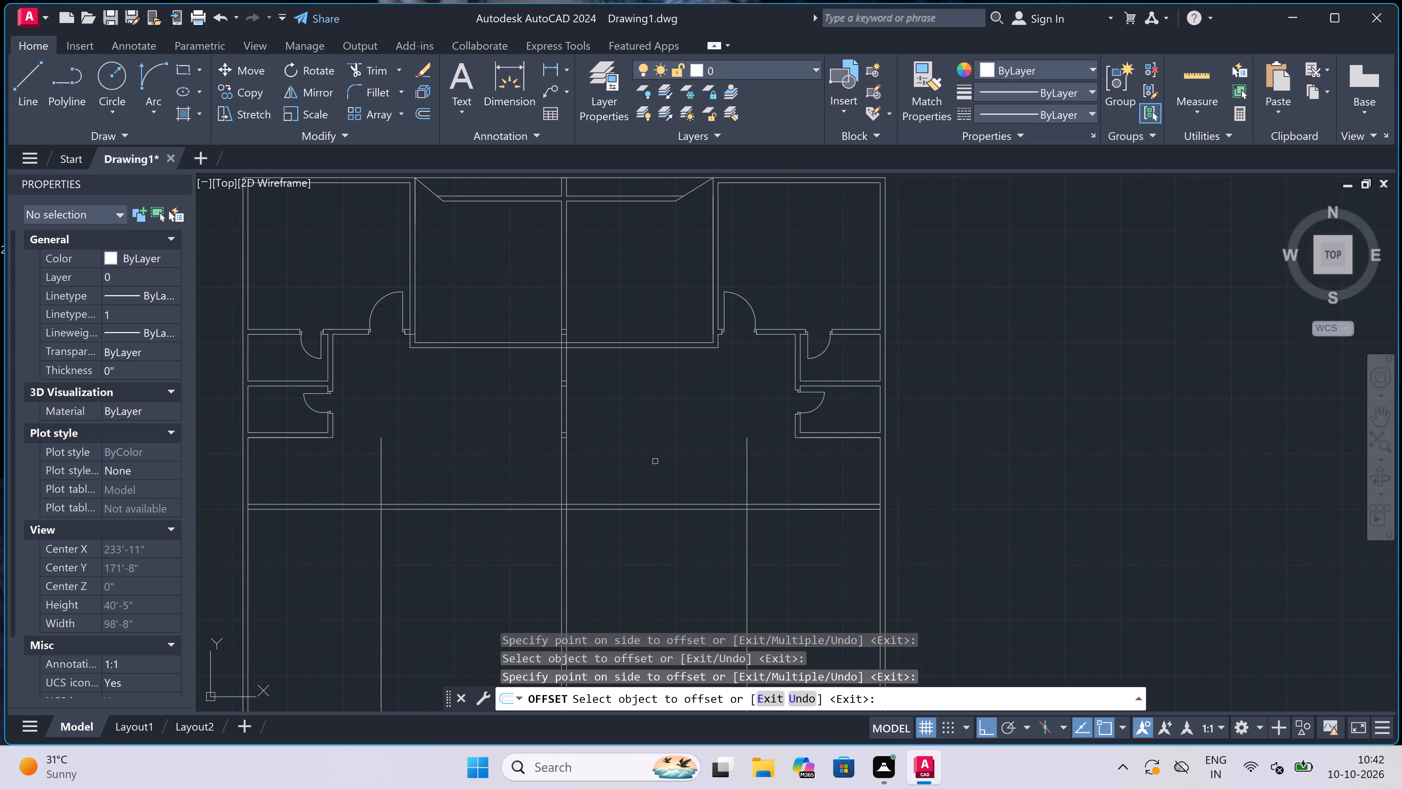
{"action": "key", "text": "Escape"}
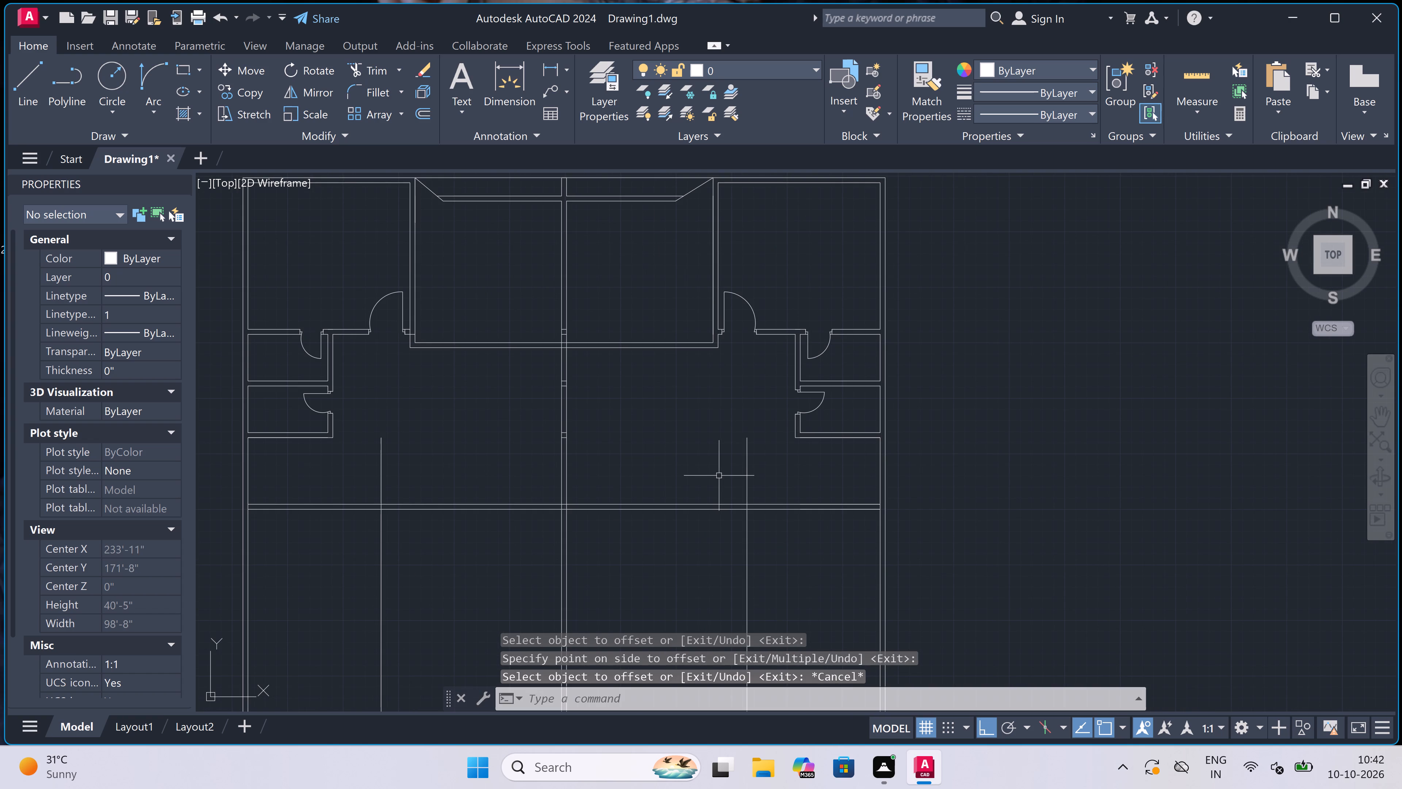
{"action": "key", "text": "l"}
{"action": "key", "text": "Escape"}
Offset both new vertical lines 4.5" toward the central wall to give them wall thickness.
{"action": "key", "text": "o"}
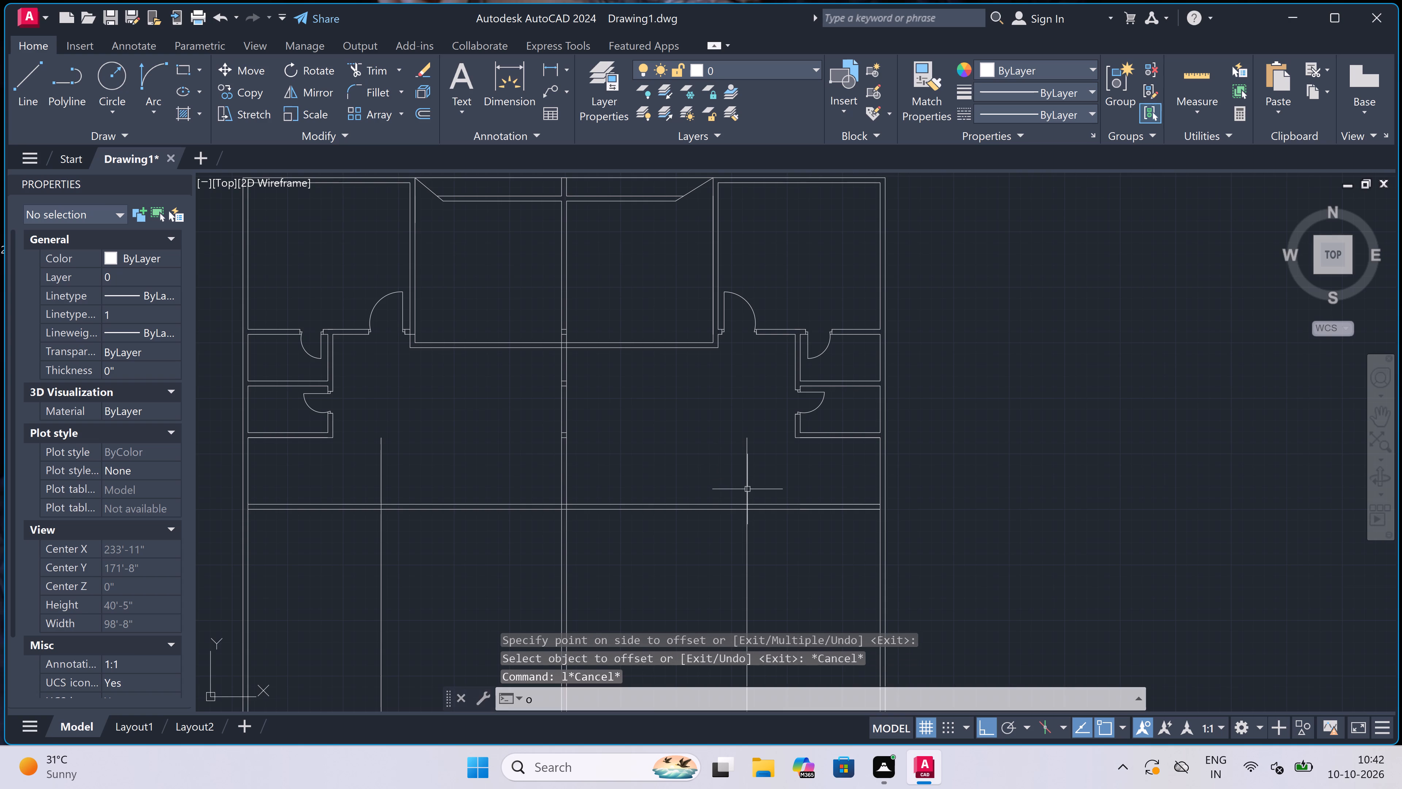
{"action": "key", "text": "space"}
{"action": "scroll", "coordinate": [751, 493], "scroll_direction": "up", "scroll_amount": 2}
{"action": "left_click", "coordinate": [743, 489]}
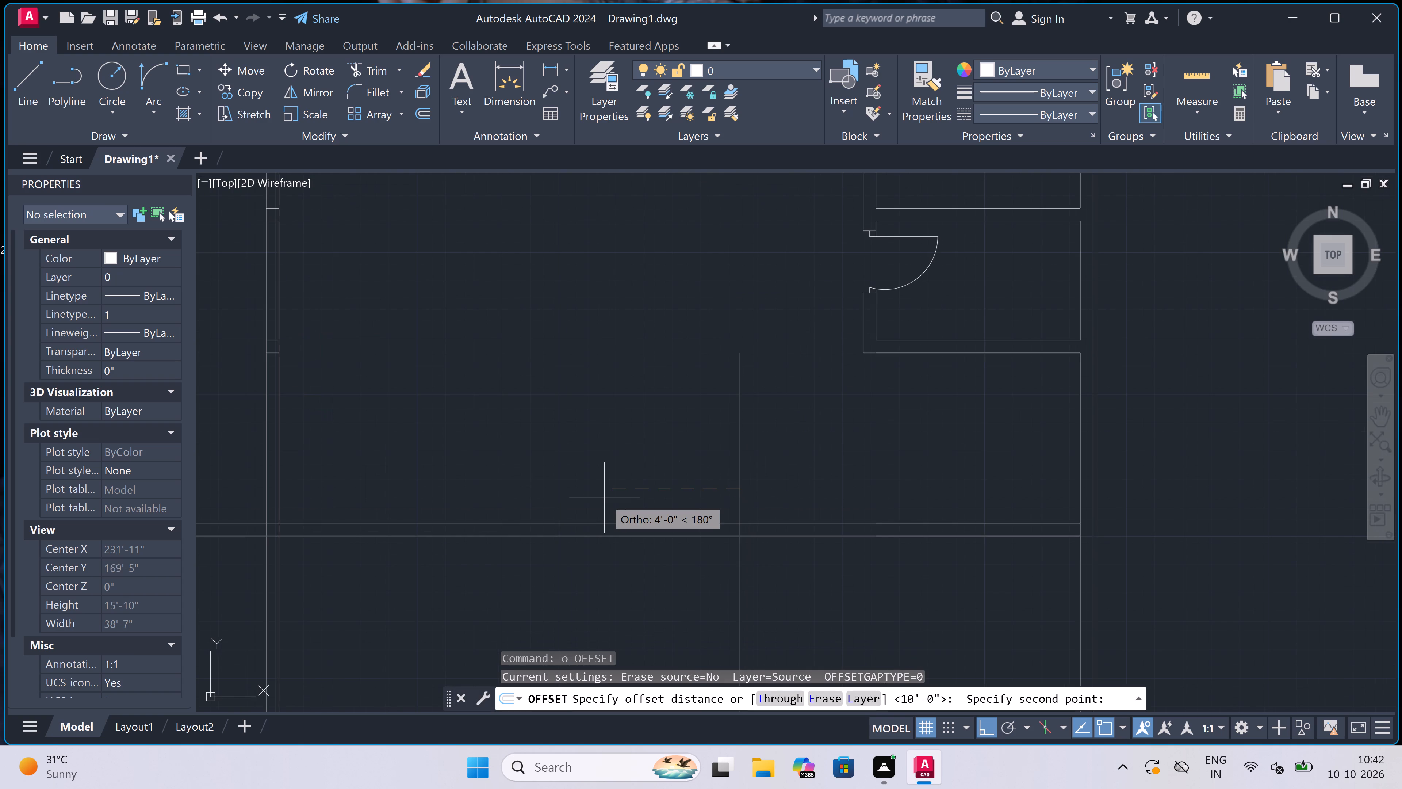
{"action": "type", "text": "4.5\""}
{"action": "key", "text": "space"}
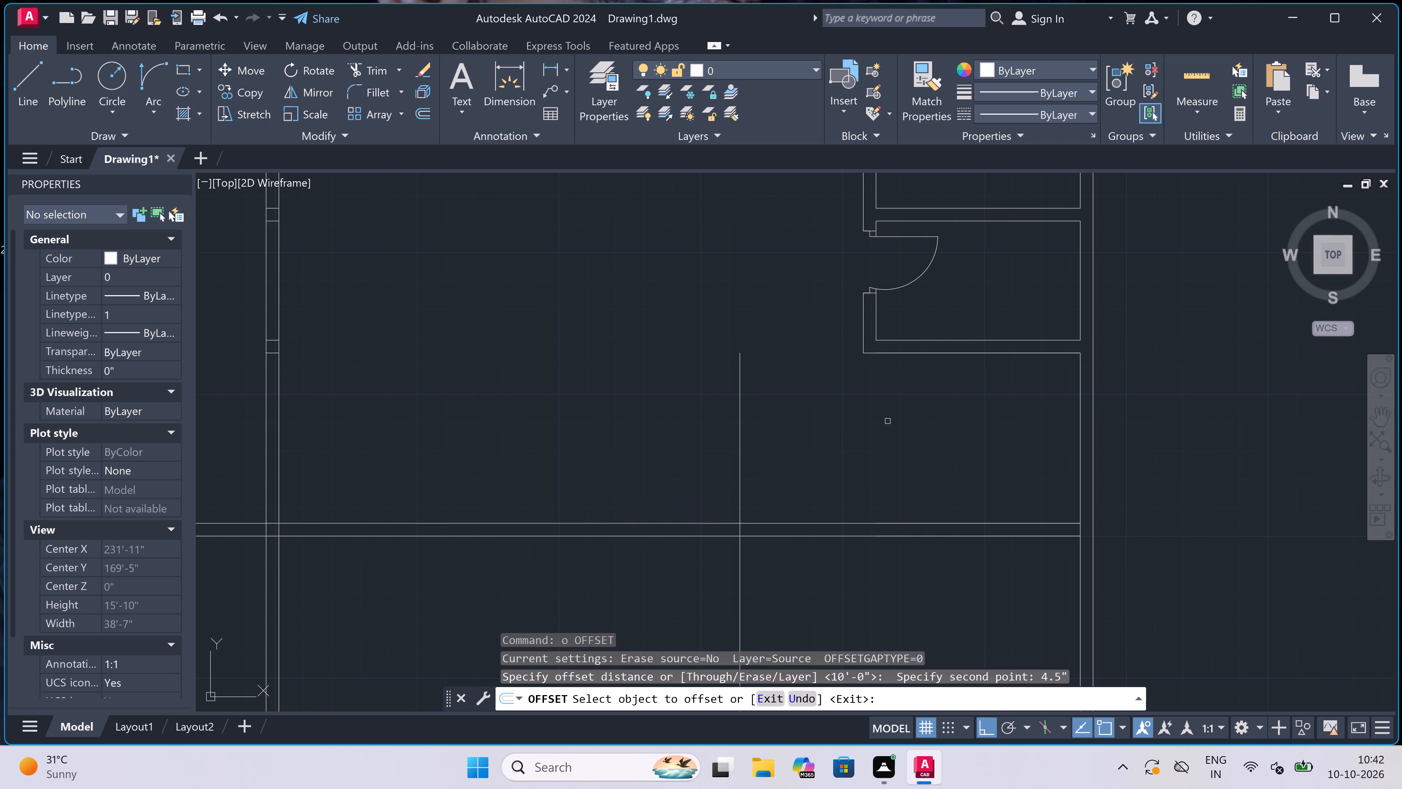
{"action": "left_click", "coordinate": [739, 438]}
{"action": "left_click", "coordinate": [631, 450]}
{"action": "scroll", "coordinate": [631, 450], "scroll_direction": "down", "scroll_amount": 4}
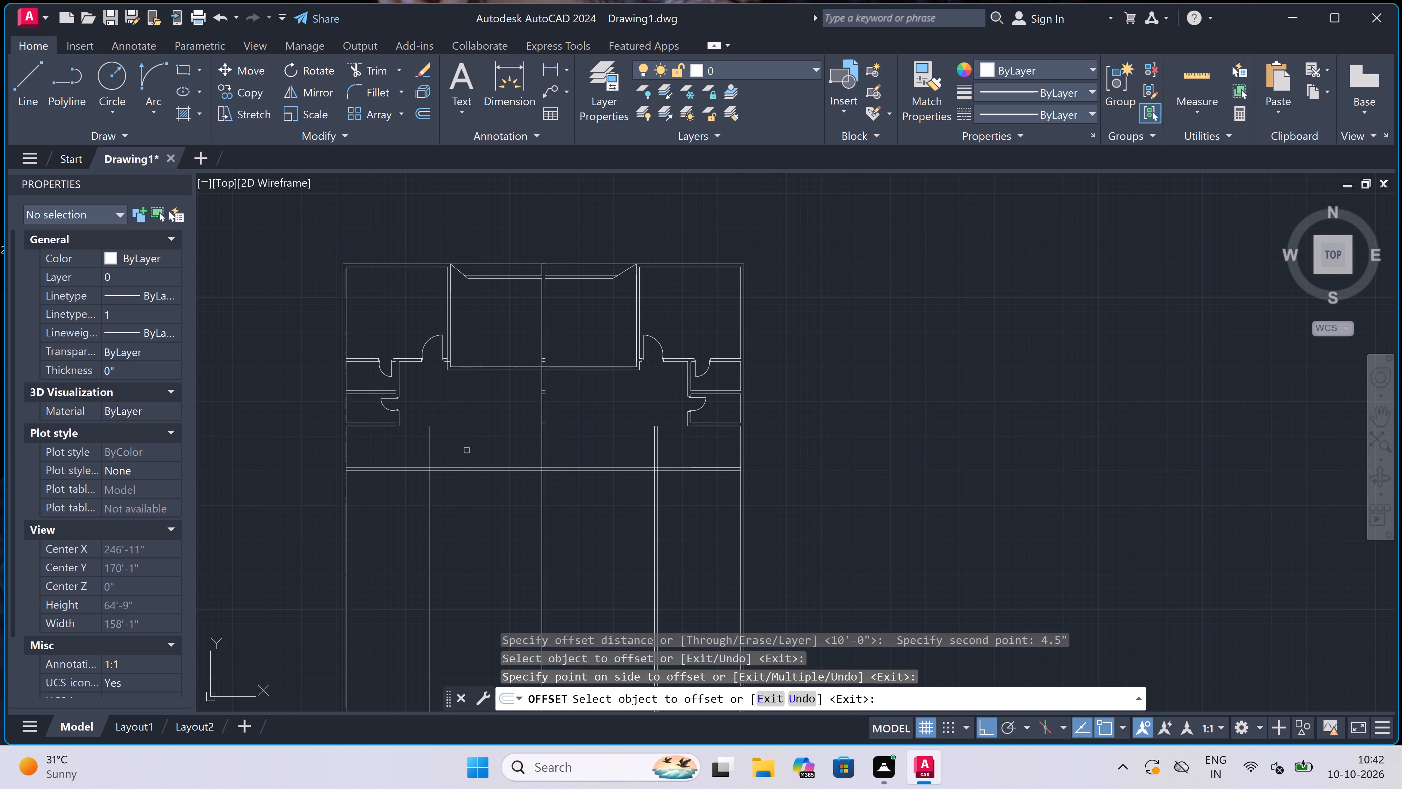
{"action": "scroll", "coordinate": [430, 456], "scroll_direction": "up", "scroll_amount": 3}
{"action": "left_click", "coordinate": [430, 456]}
{"action": "left_click", "coordinate": [520, 456]}
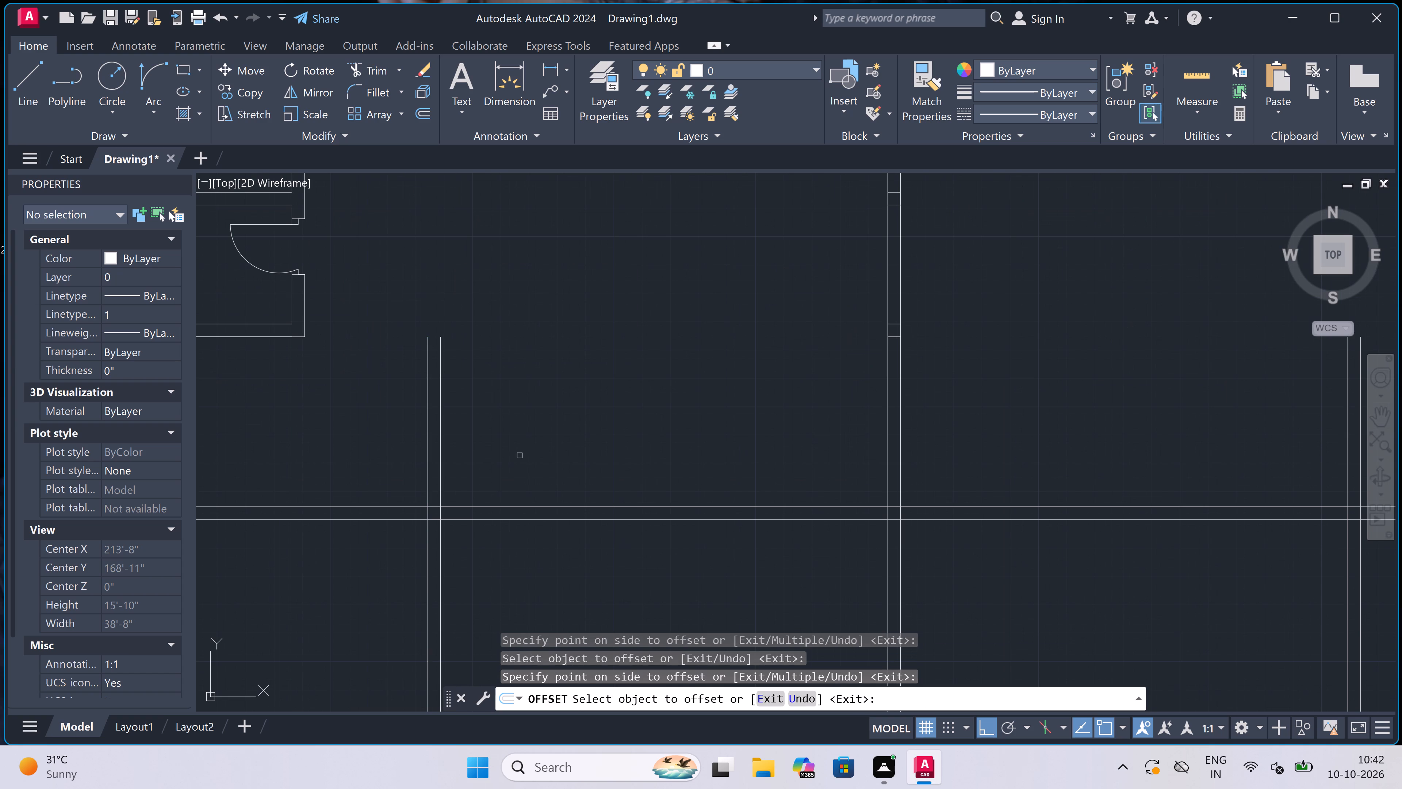
Draw a line from the left lower small room's inner bottom wall corner across to the new partition's outer face, joining its top end.
{"action": "key", "text": "Escape"}
{"action": "scroll", "coordinate": [522, 456], "scroll_direction": "down", "scroll_amount": 4}
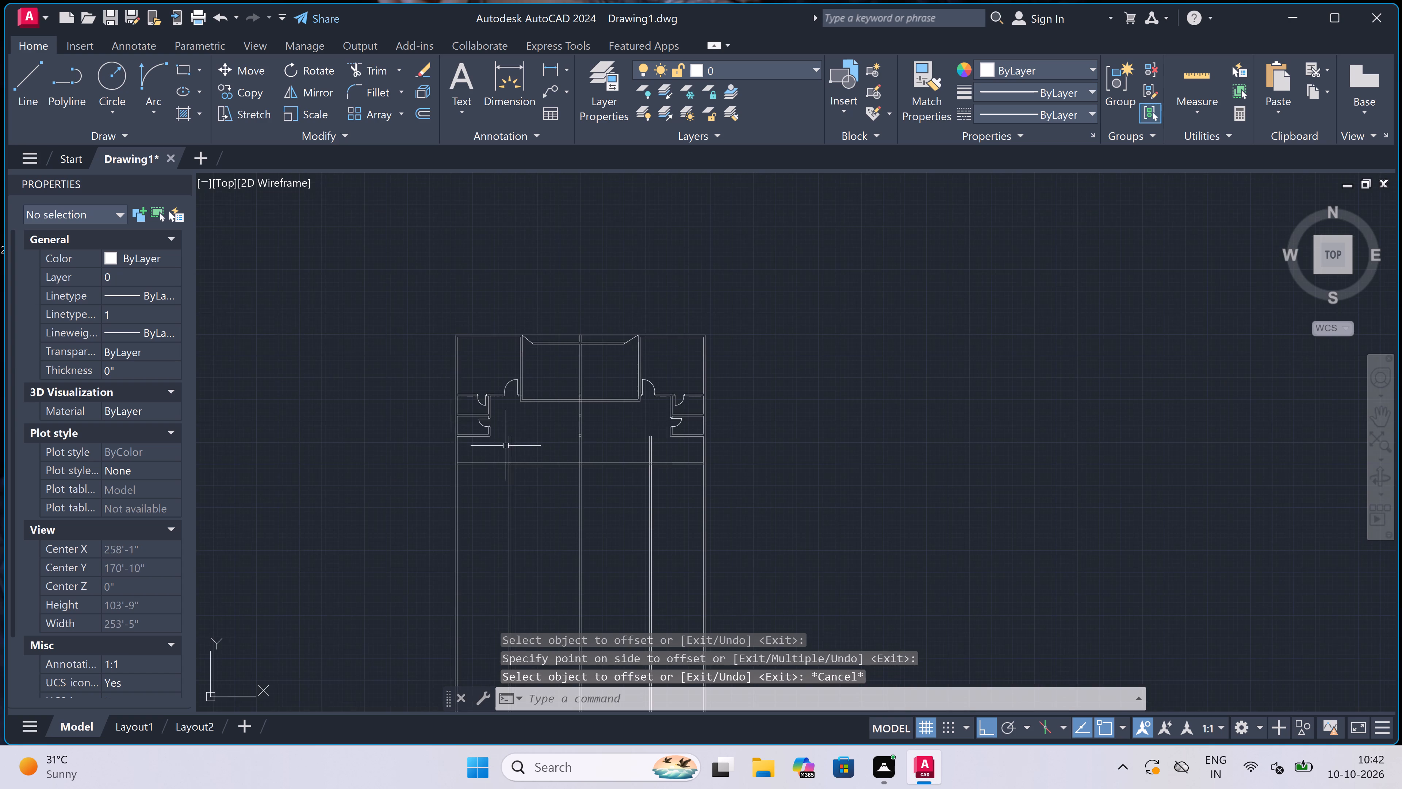
{"action": "scroll", "coordinate": [471, 423], "scroll_direction": "up", "scroll_amount": 2}
{"action": "scroll", "coordinate": [535, 427], "scroll_direction": "up", "scroll_amount": 2}
{"action": "type", "text": "l"}
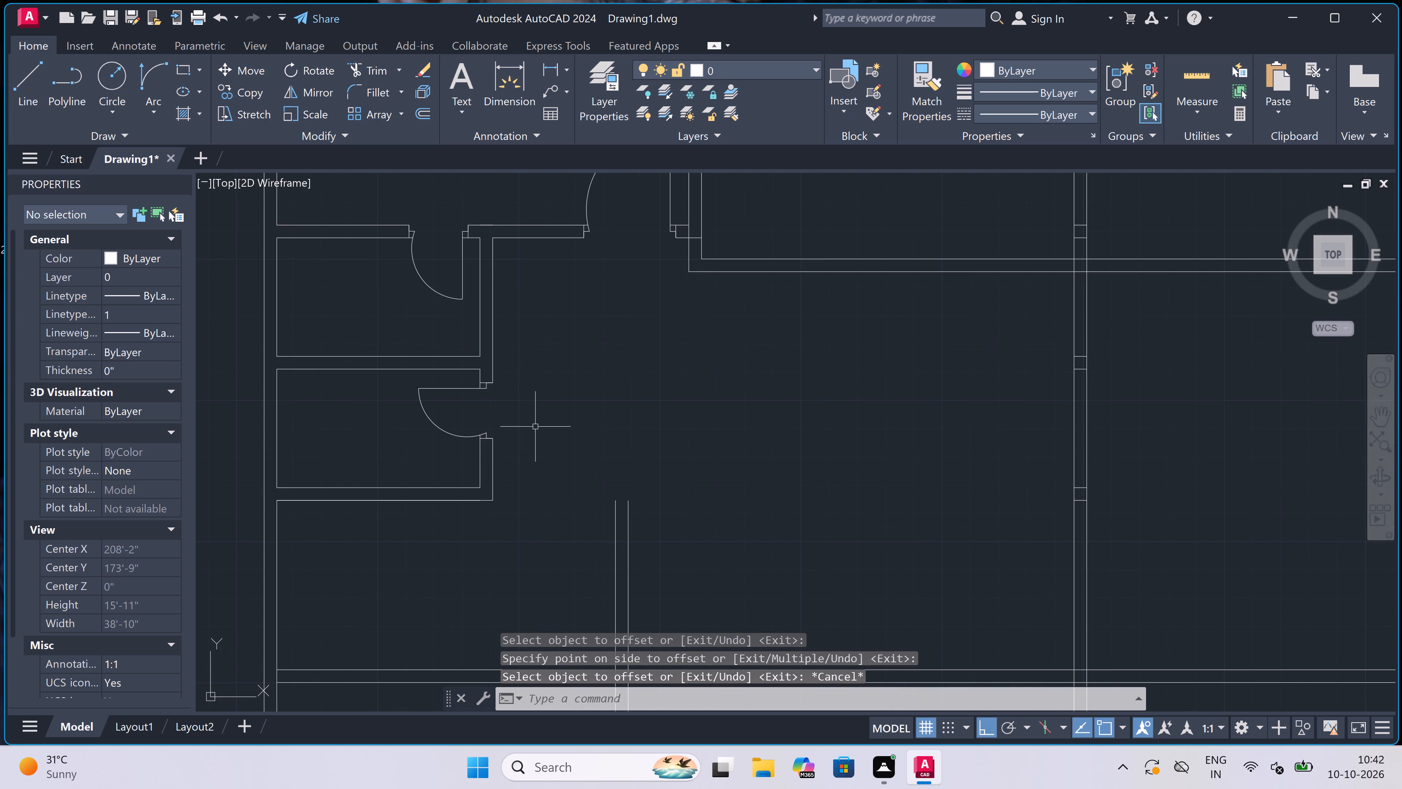
{"action": "key", "text": "space"}
{"action": "scroll", "coordinate": [535, 427], "scroll_direction": "up", "scroll_amount": 1}
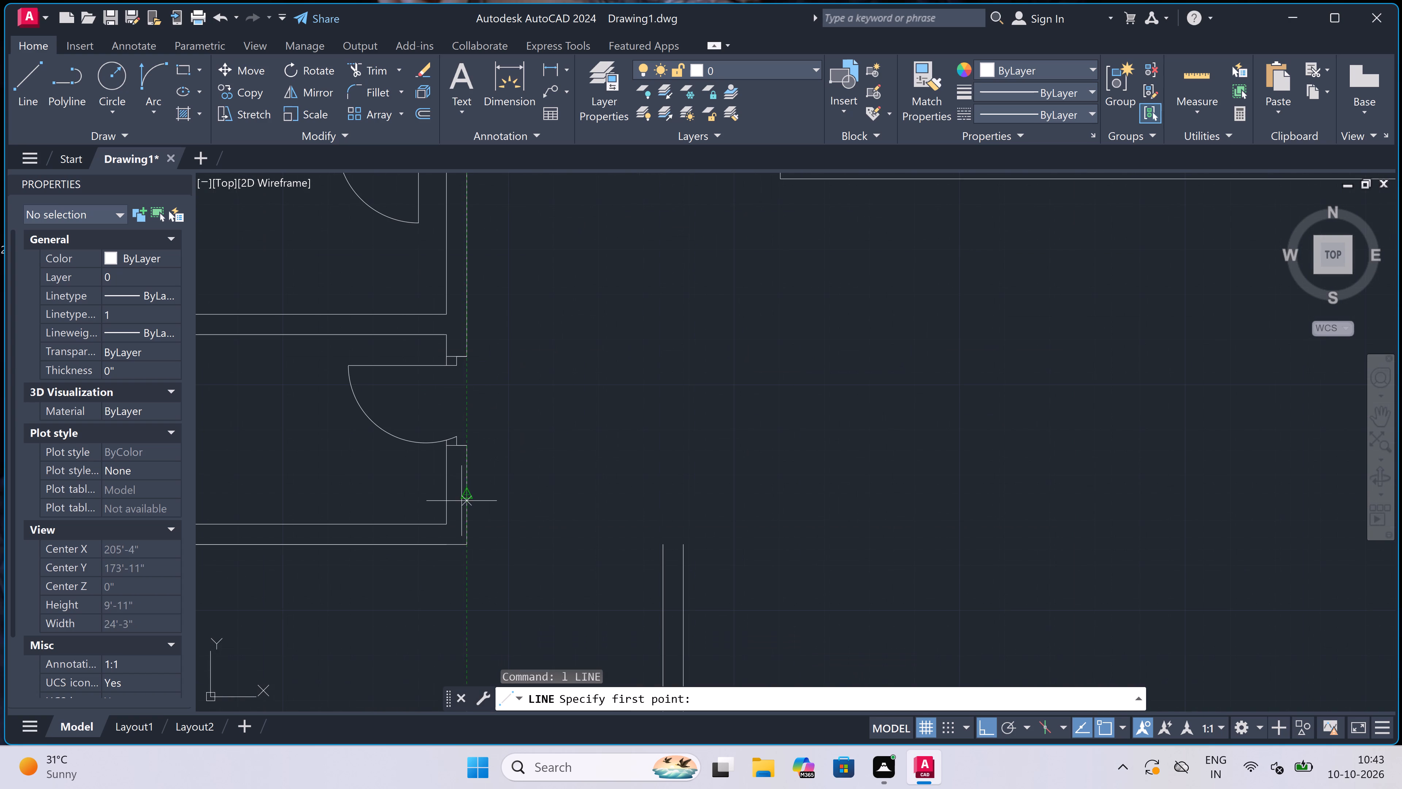
{"action": "left_click", "coordinate": [446, 526]}
{"action": "scroll", "coordinate": [707, 525], "scroll_direction": "up", "scroll_amount": 2}
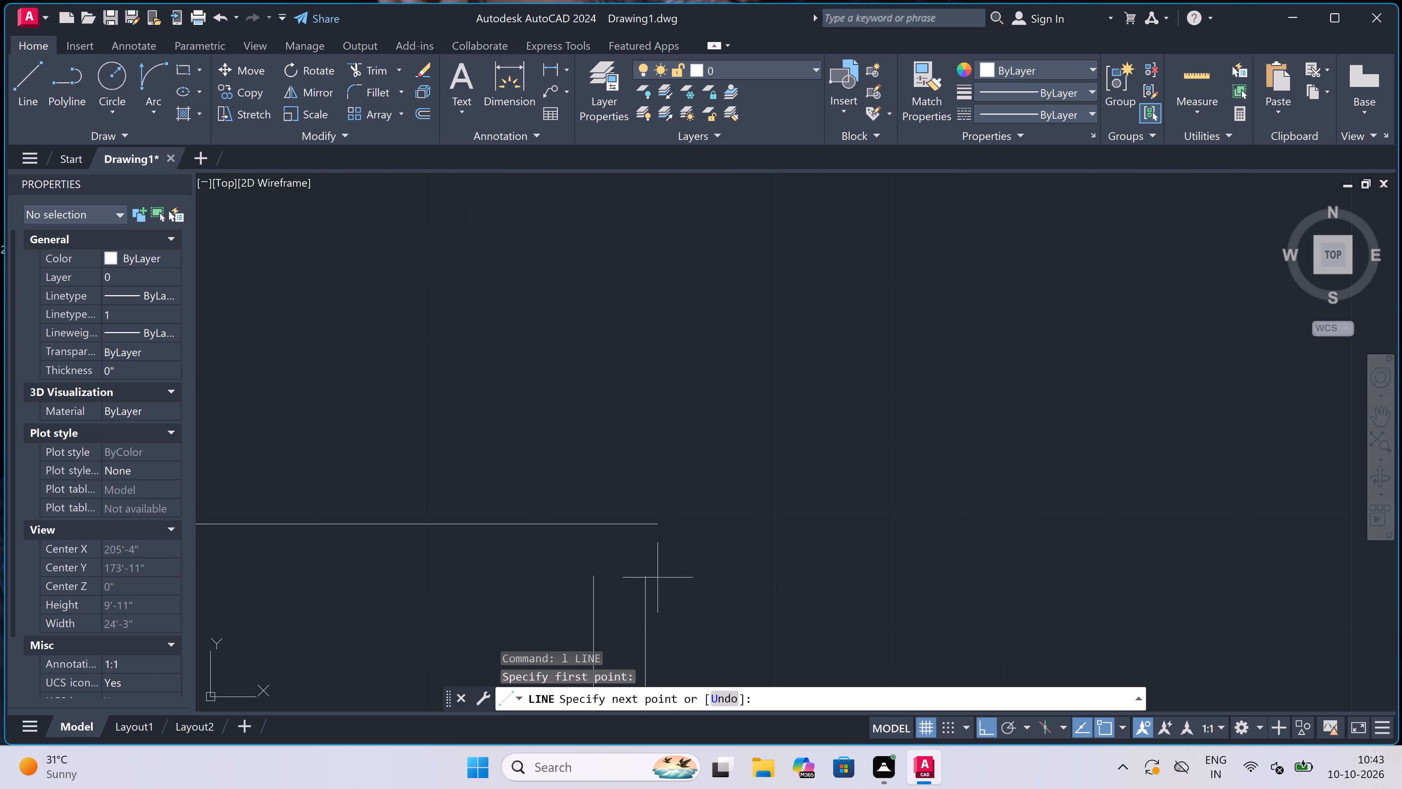
{"action": "left_click", "coordinate": [648, 525]}
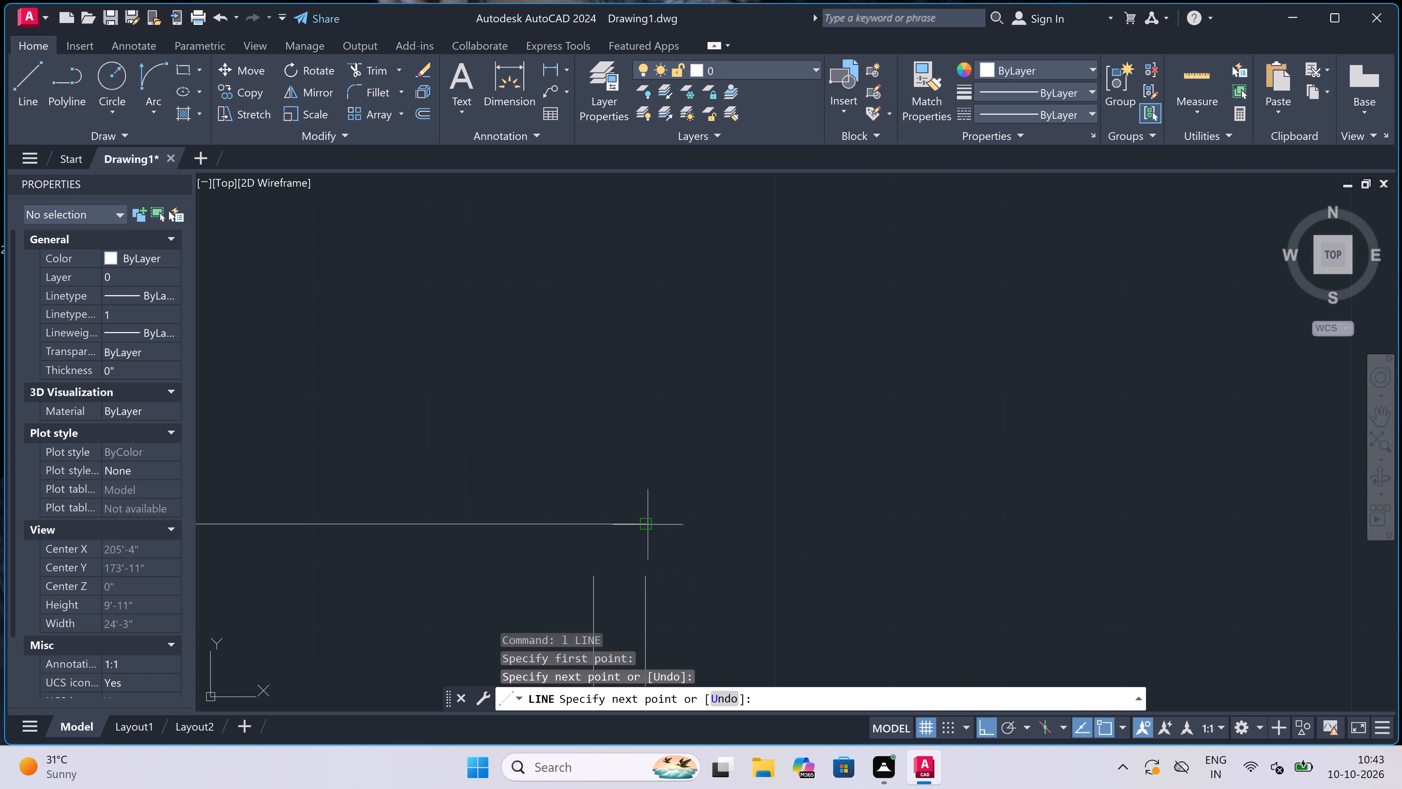
{"action": "left_click", "coordinate": [647, 581]}
{"action": "key", "text": "Escape"}
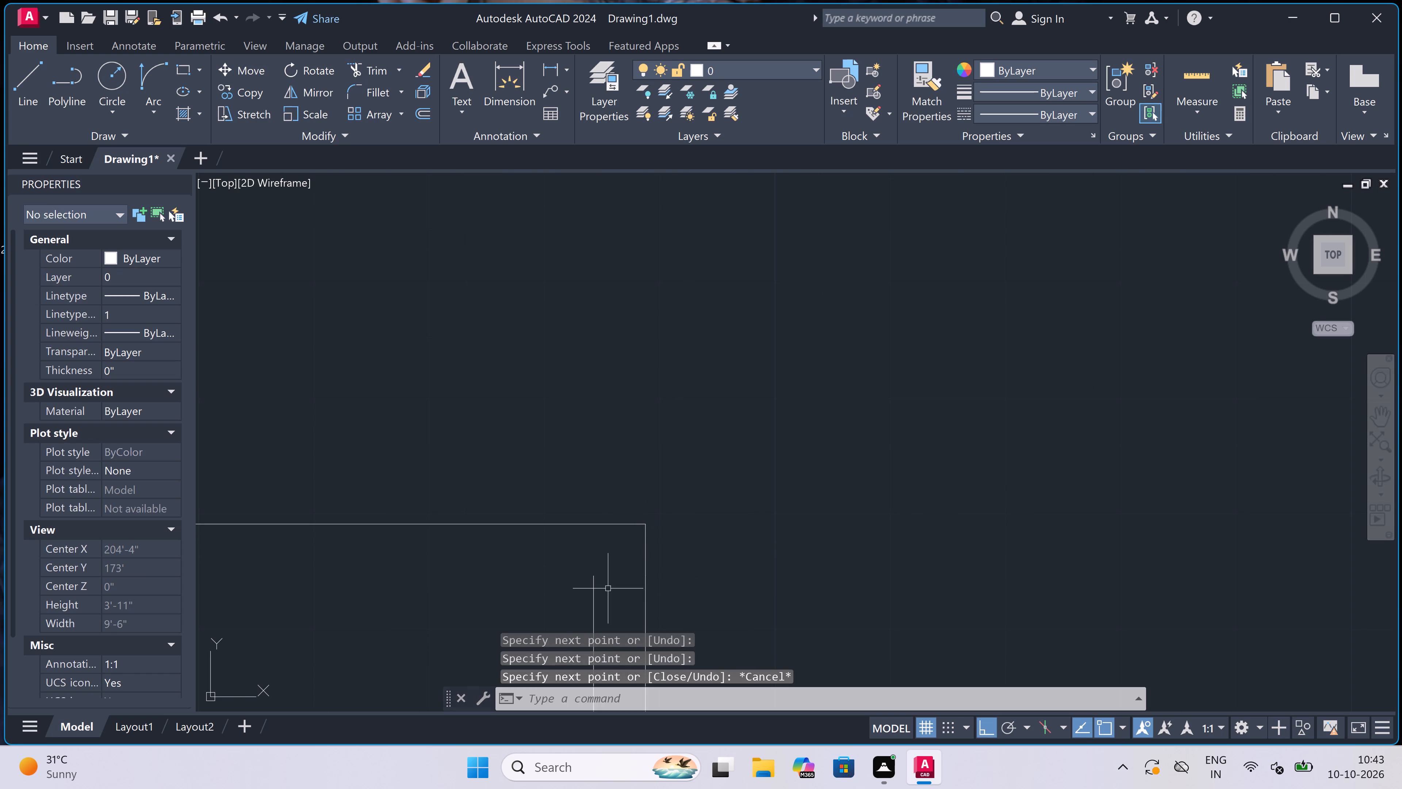
Draw the second wall line from the partition's other face back to the small room's outer bottom corner.
{"action": "key", "text": "space"}
{"action": "left_click", "coordinate": [597, 578]}
{"action": "scroll", "coordinate": [597, 578], "scroll_direction": "down", "scroll_amount": 3}
{"action": "scroll", "coordinate": [473, 577], "scroll_direction": "up", "scroll_amount": 2}
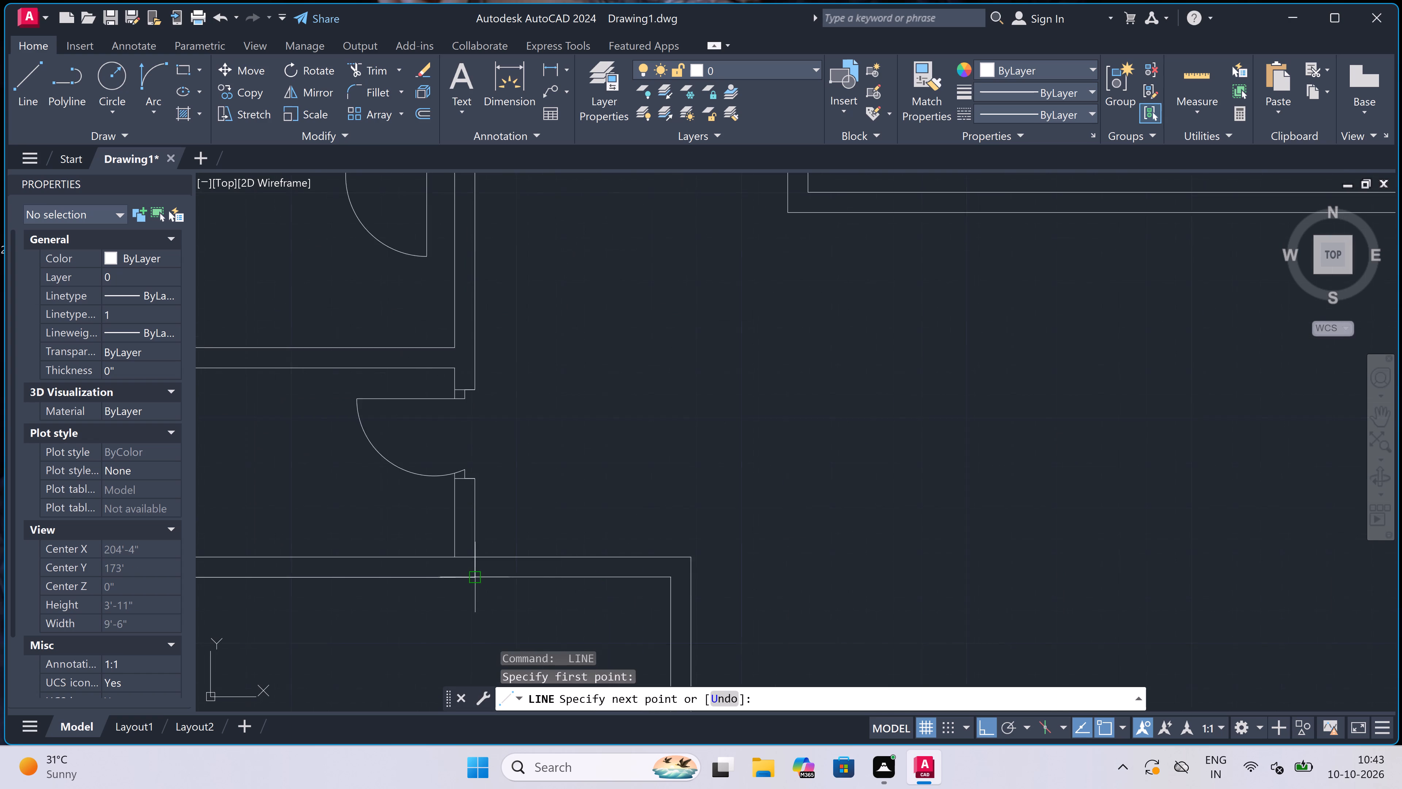
{"action": "left_click", "coordinate": [473, 577]}
{"action": "key", "text": "Escape"}
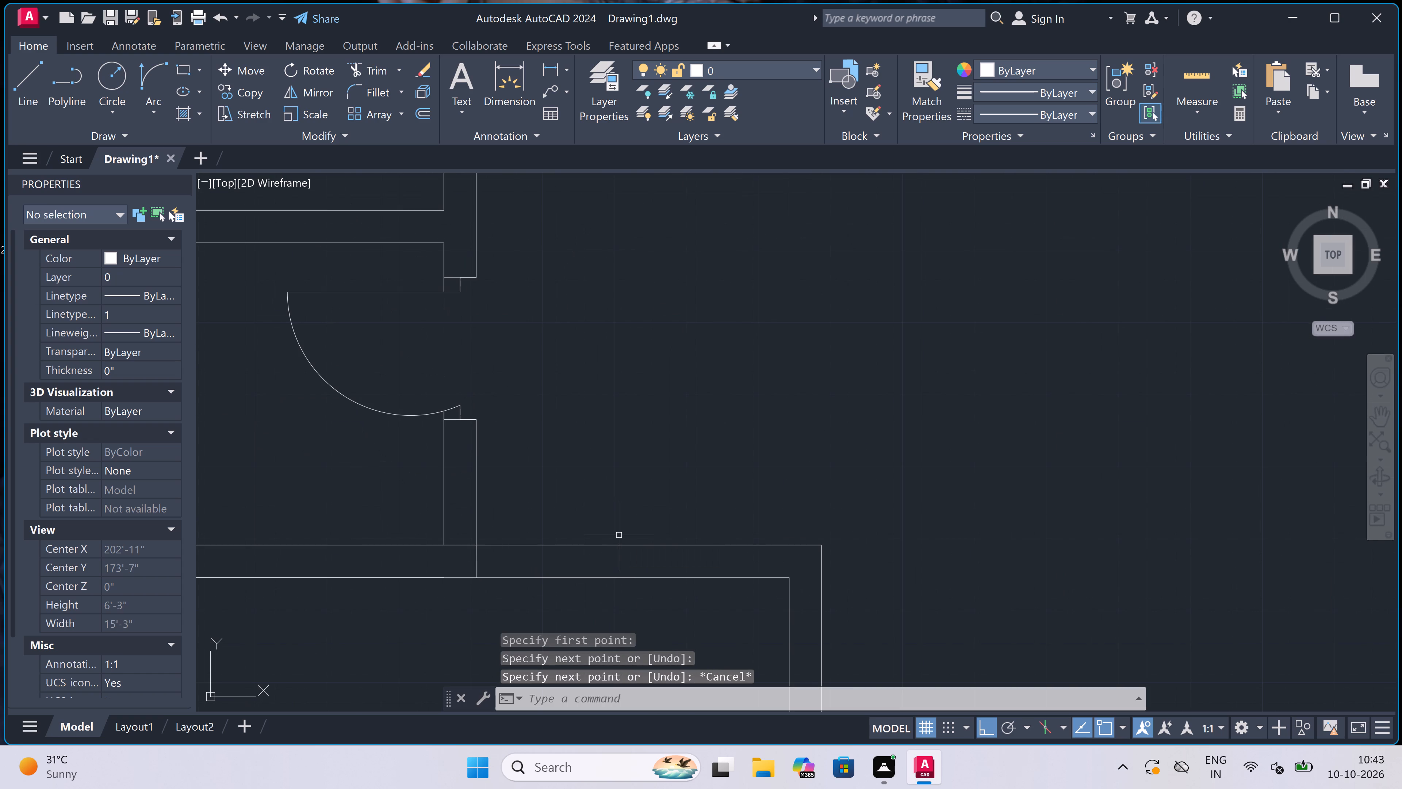
Trim the overlapping wall lines where the small room's side wall meets the extended horizontal wall, leaving an open junction.
{"action": "key", "text": "t"}
{"action": "key", "text": "r"}
{"action": "key", "text": "space"}
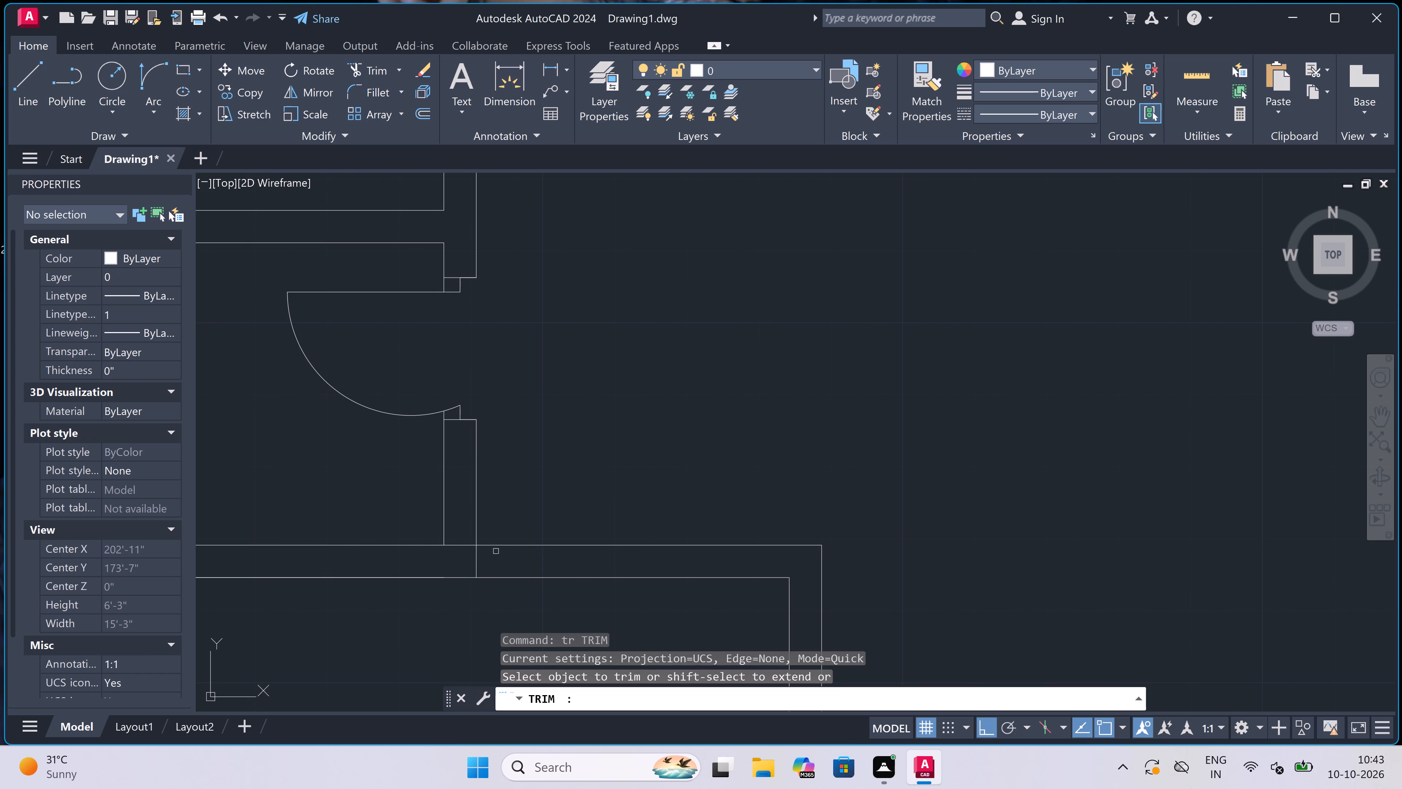
{"action": "scroll", "coordinate": [495, 551], "scroll_direction": "up", "scroll_amount": 1}
{"action": "left_click", "coordinate": [477, 568]}
{"action": "triple_click", "coordinate": [446, 569]}
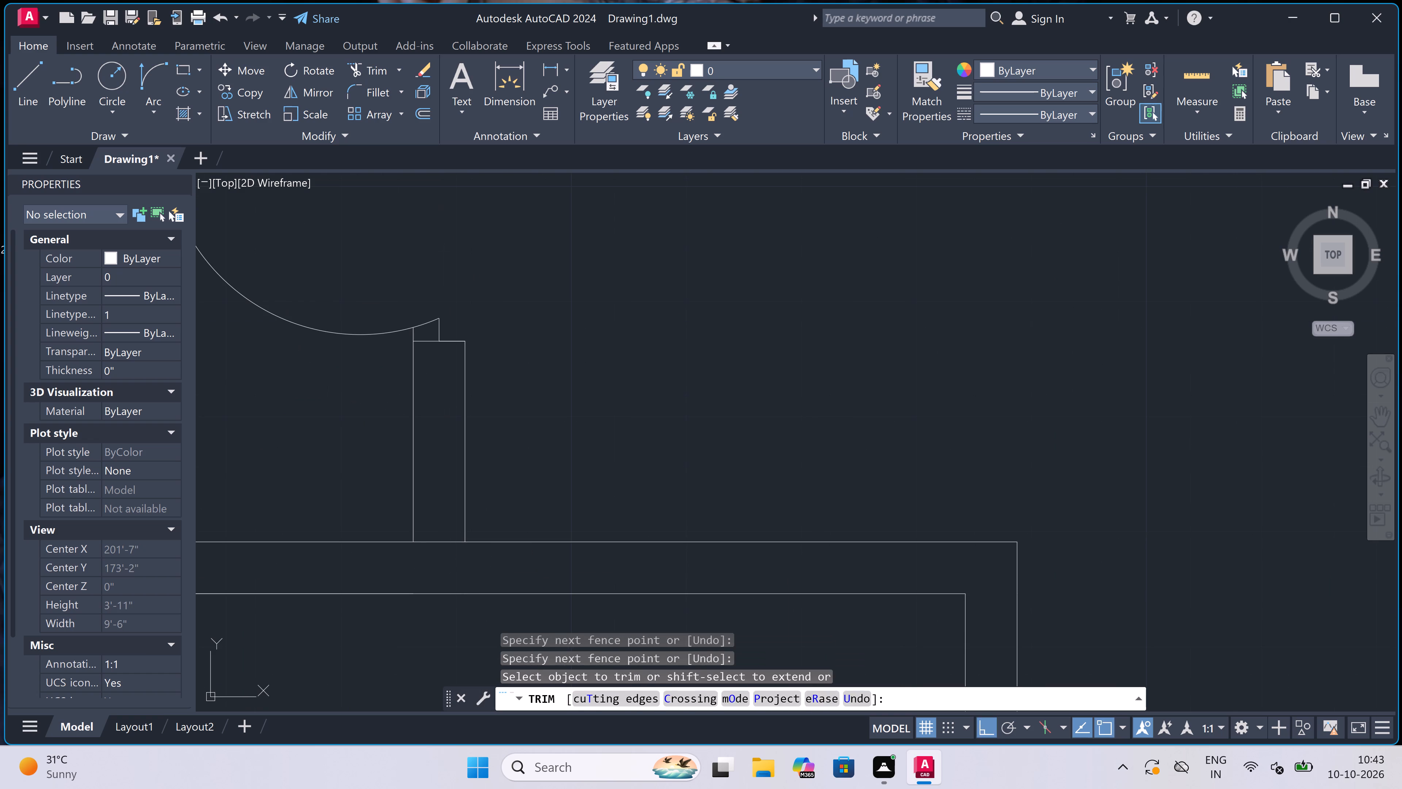
{"action": "left_click", "coordinate": [446, 569]}
{"action": "left_click", "coordinate": [451, 501]}
{"action": "scroll", "coordinate": [451, 501], "scroll_direction": "down", "scroll_amount": 3}
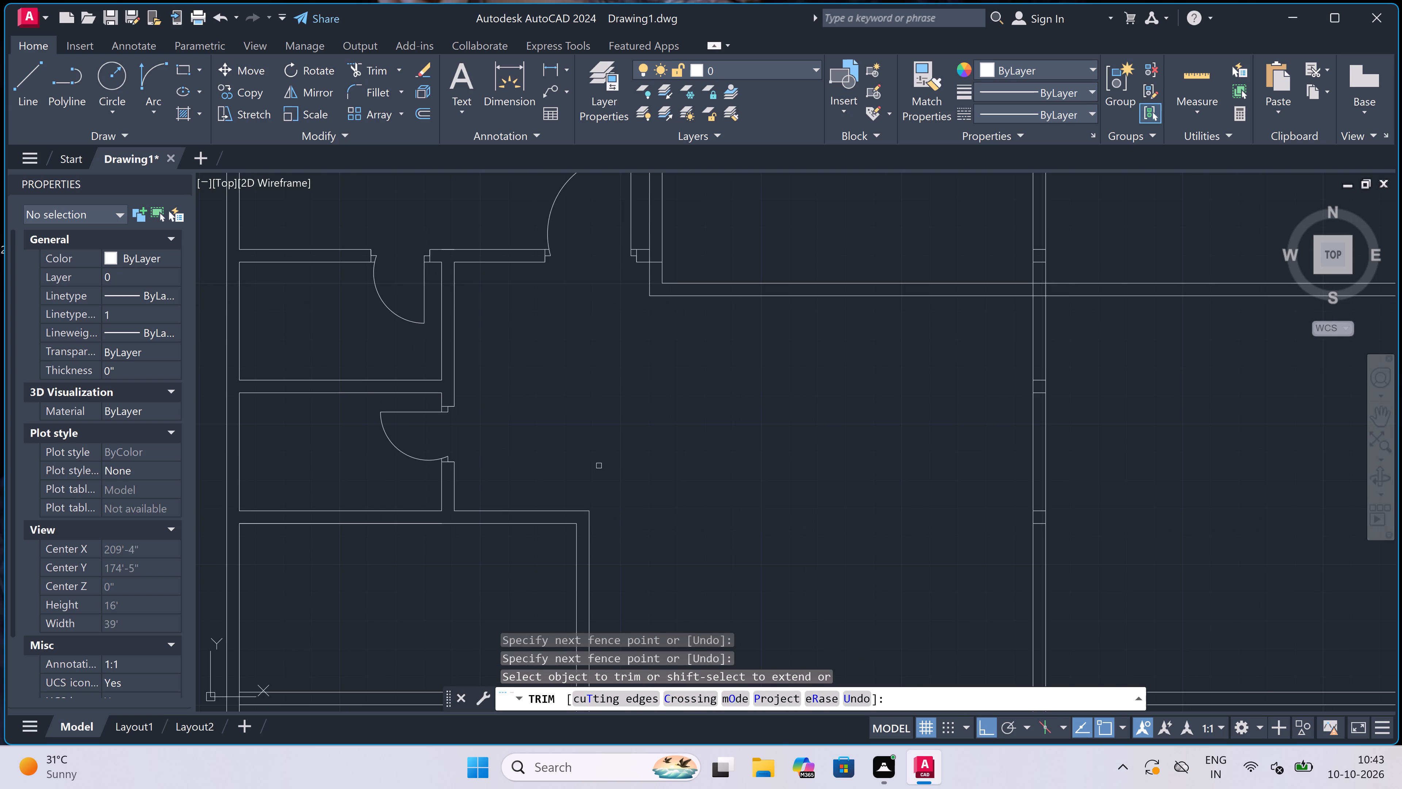
{"action": "key", "text": "Escape"}
Draw a door jamb across the extended wall near its corner, with a 2" stop and a 2' door leaf running down.
{"action": "key", "text": "l"}
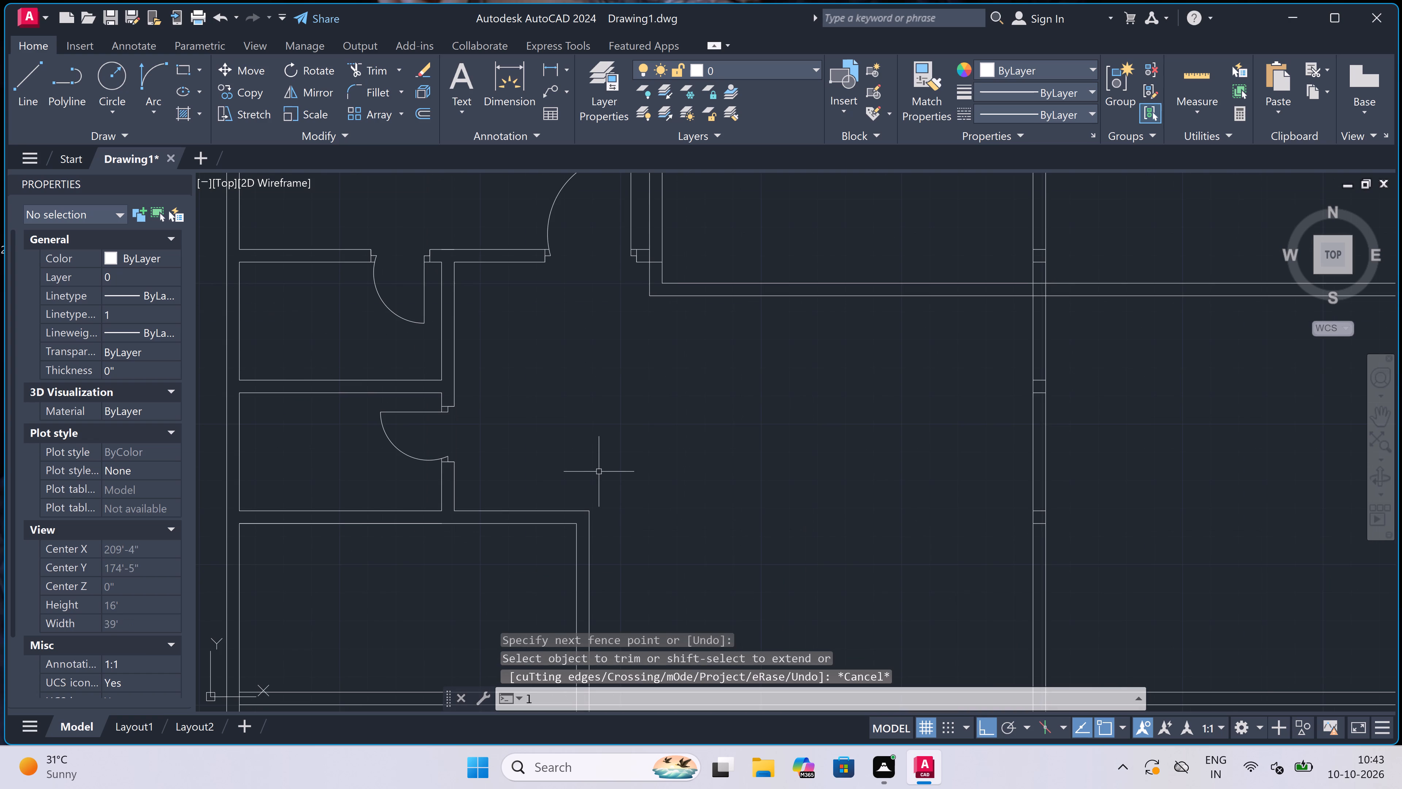
{"action": "key", "text": "space"}
{"action": "scroll", "coordinate": [570, 539], "scroll_direction": "up", "scroll_amount": 2}
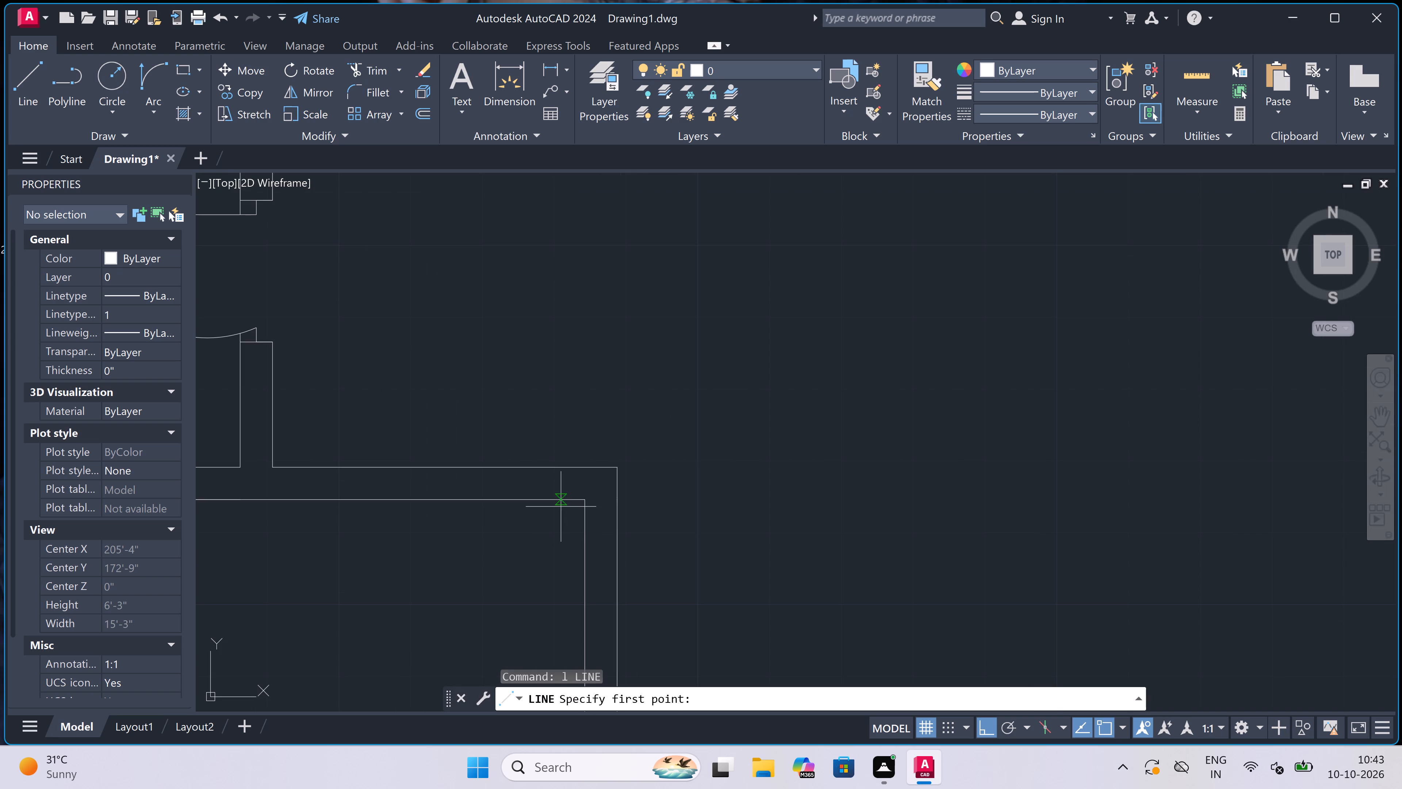
{"action": "left_click", "coordinate": [561, 507]}
{"action": "left_click", "coordinate": [555, 466]}
{"action": "left_click", "coordinate": [556, 482]}
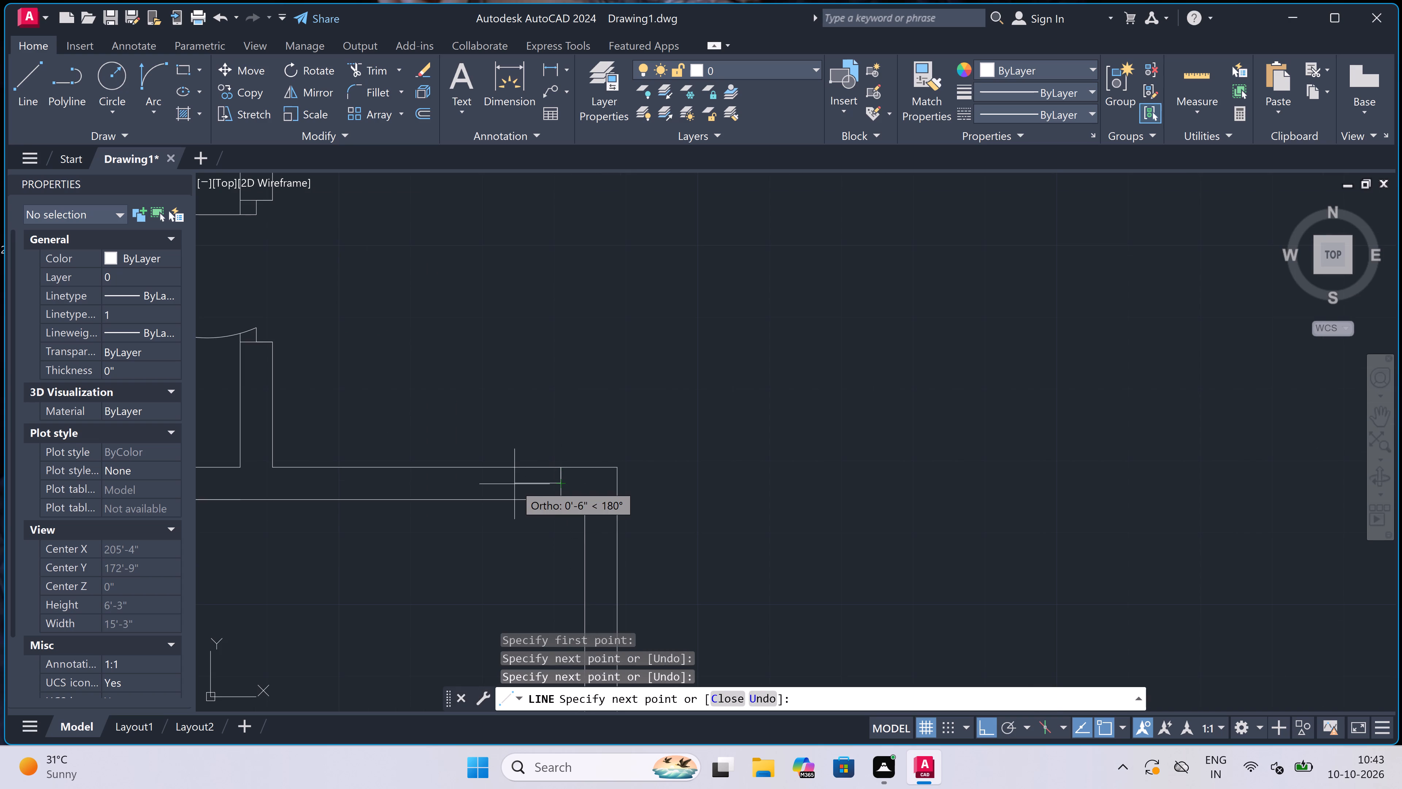
{"action": "type", "text": "2\""}
{"action": "key", "text": "space"}
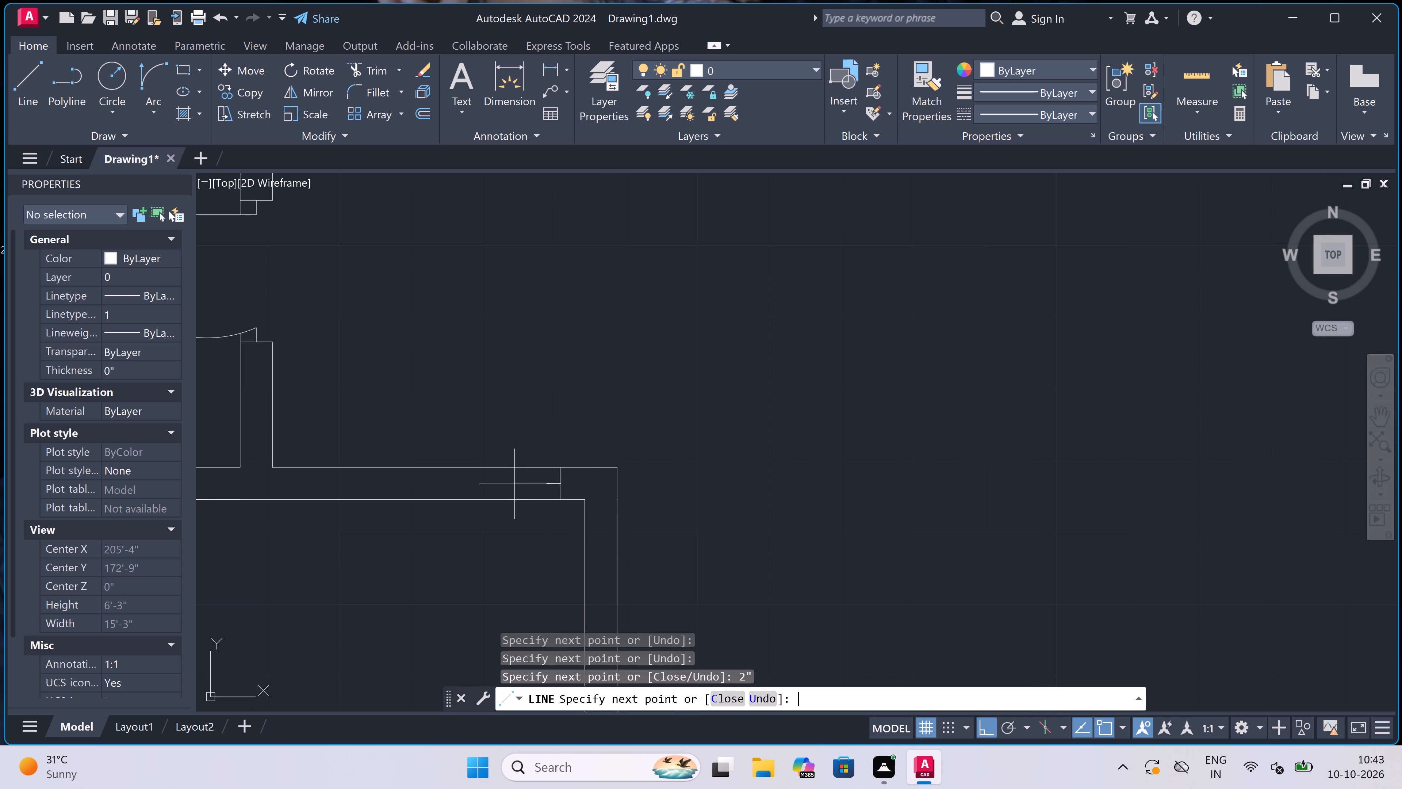
{"action": "type", "text": "2'"}
{"action": "key", "text": "space"}
{"action": "key", "text": "Escape"}
Draw the opposite door jamb across the same wall, with a 2" stop pointing into the opening.
{"action": "scroll", "coordinate": [517, 364], "scroll_direction": "down", "scroll_amount": 2}
{"action": "key", "text": "space"}
{"action": "scroll", "coordinate": [441, 436], "scroll_direction": "up", "scroll_amount": 2}
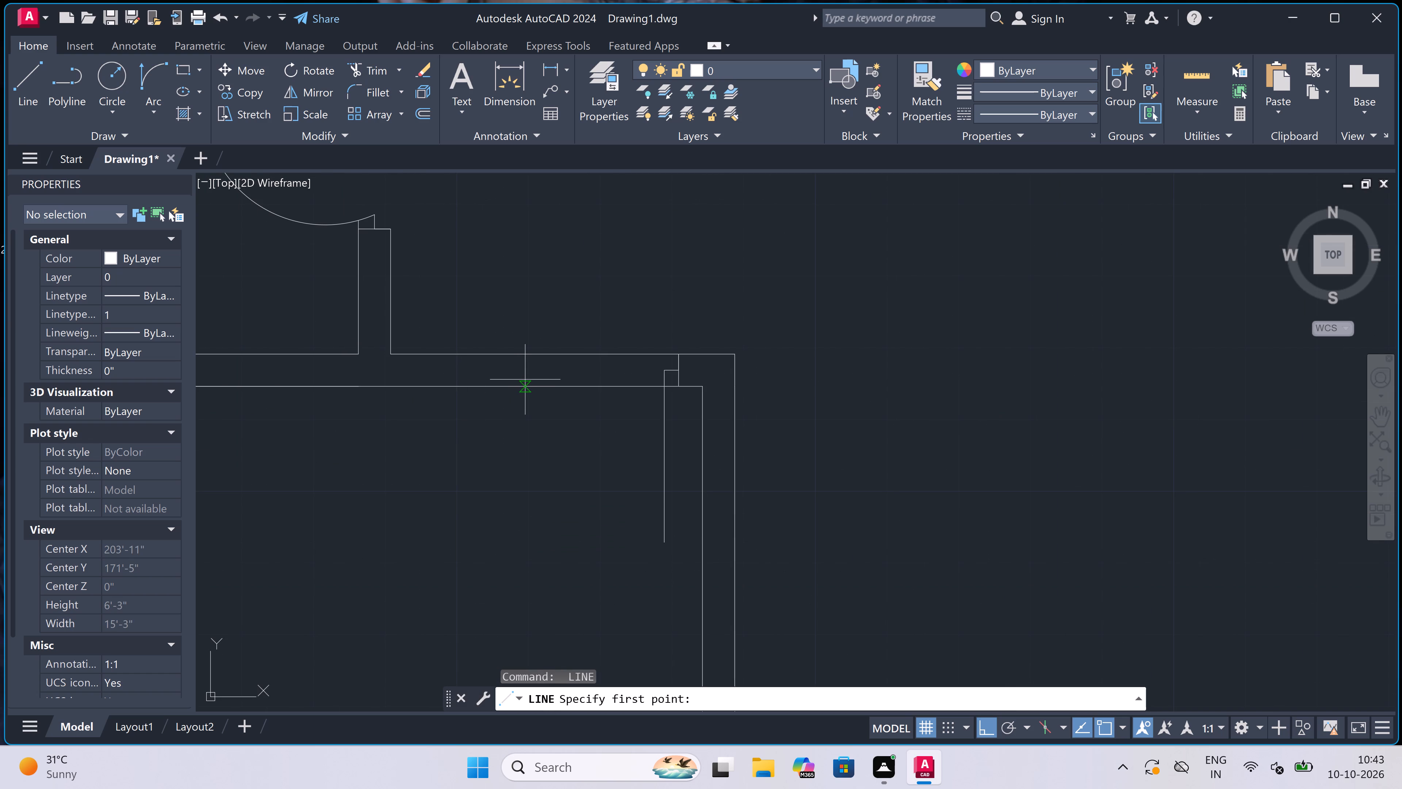
{"action": "left_click", "coordinate": [530, 378]}
{"action": "left_click", "coordinate": [532, 358]}
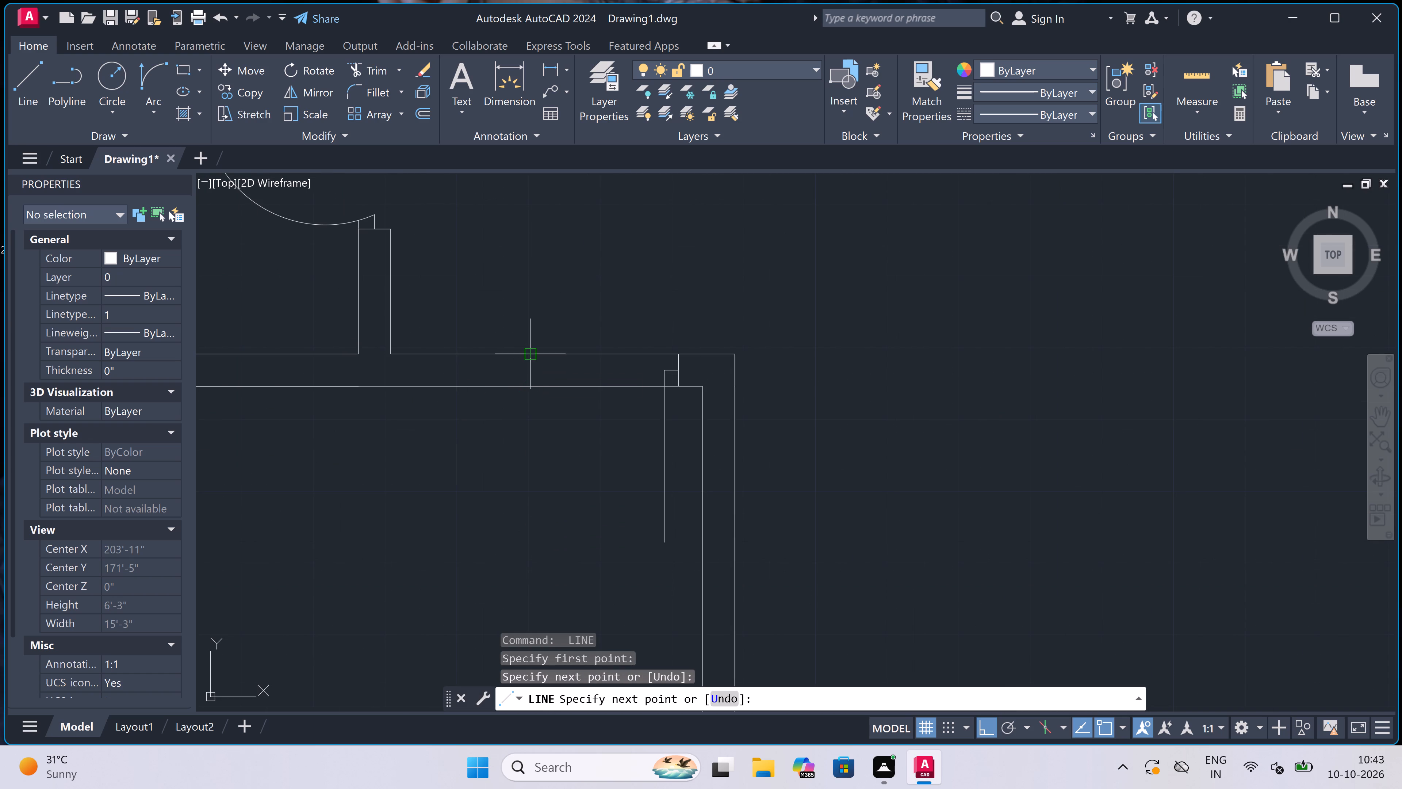
{"action": "double_click", "coordinate": [534, 371]}
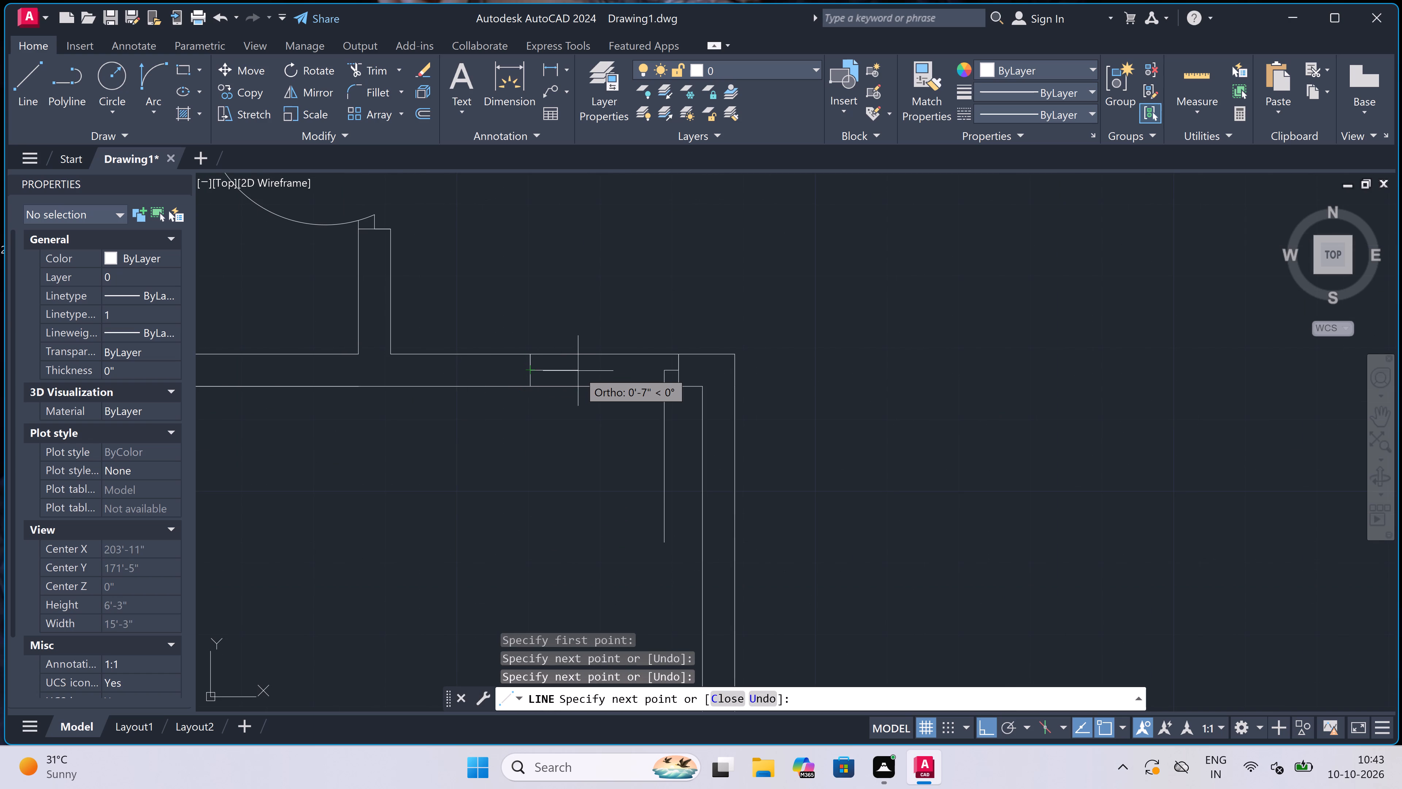
{"action": "type", "text": "2\""}
{"action": "key", "text": "space"}
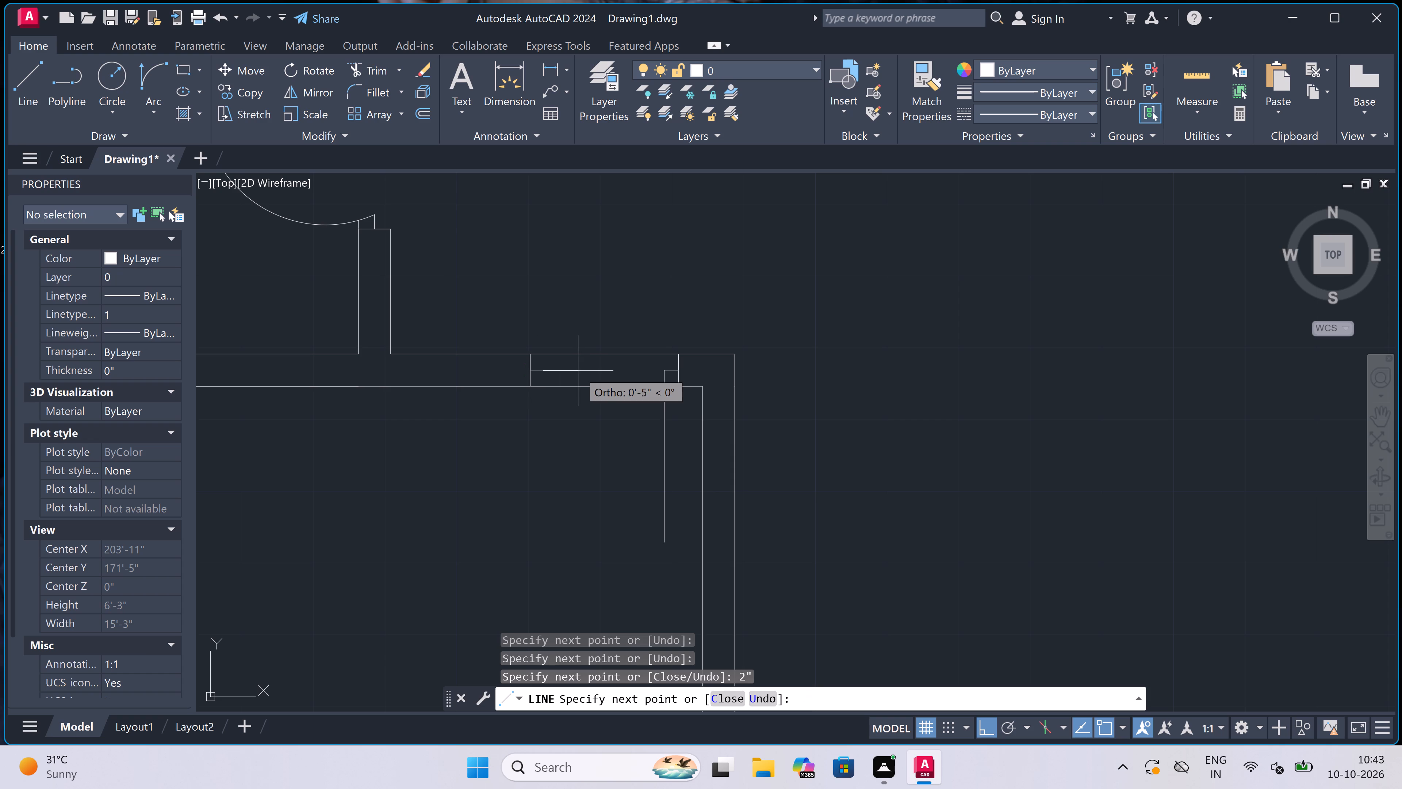
{"action": "key", "text": "Escape"}
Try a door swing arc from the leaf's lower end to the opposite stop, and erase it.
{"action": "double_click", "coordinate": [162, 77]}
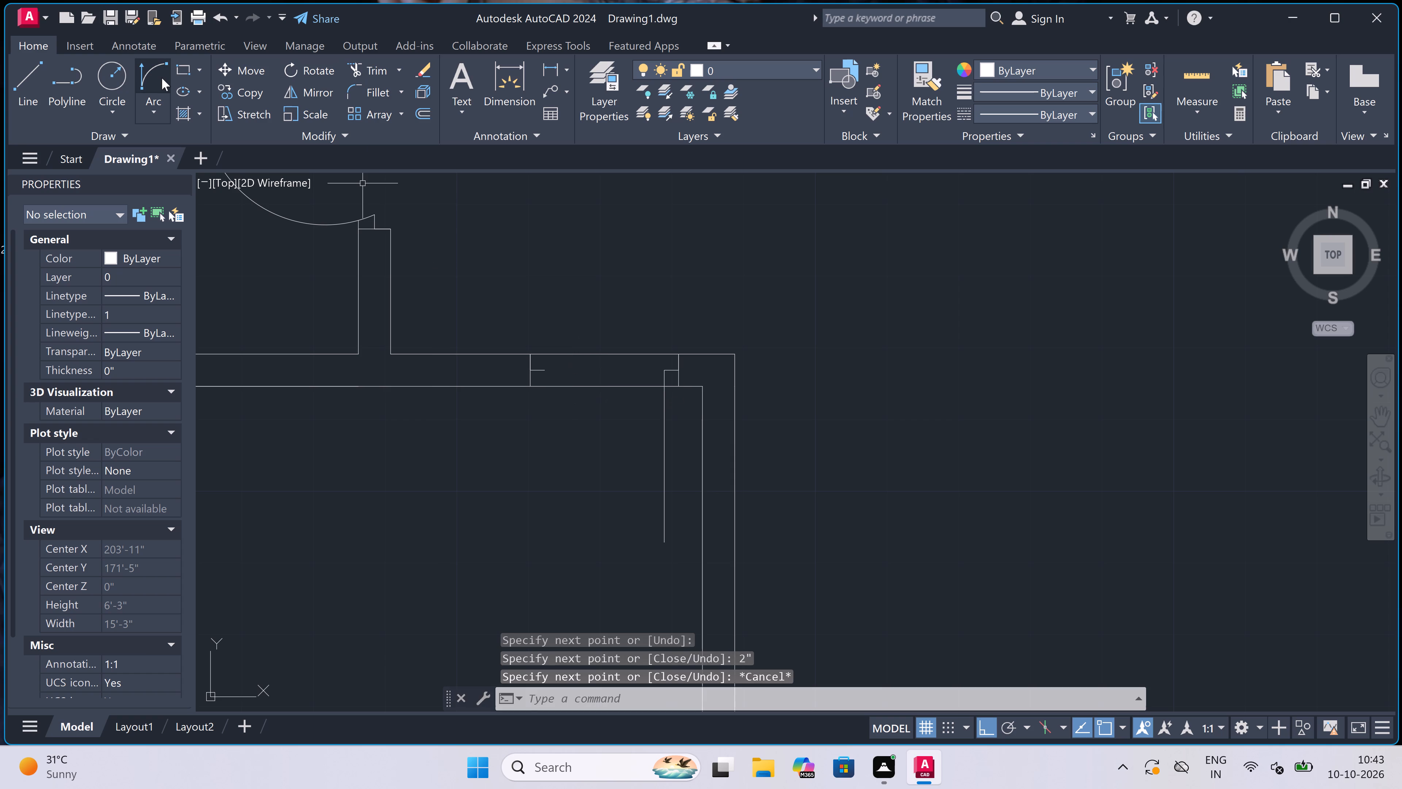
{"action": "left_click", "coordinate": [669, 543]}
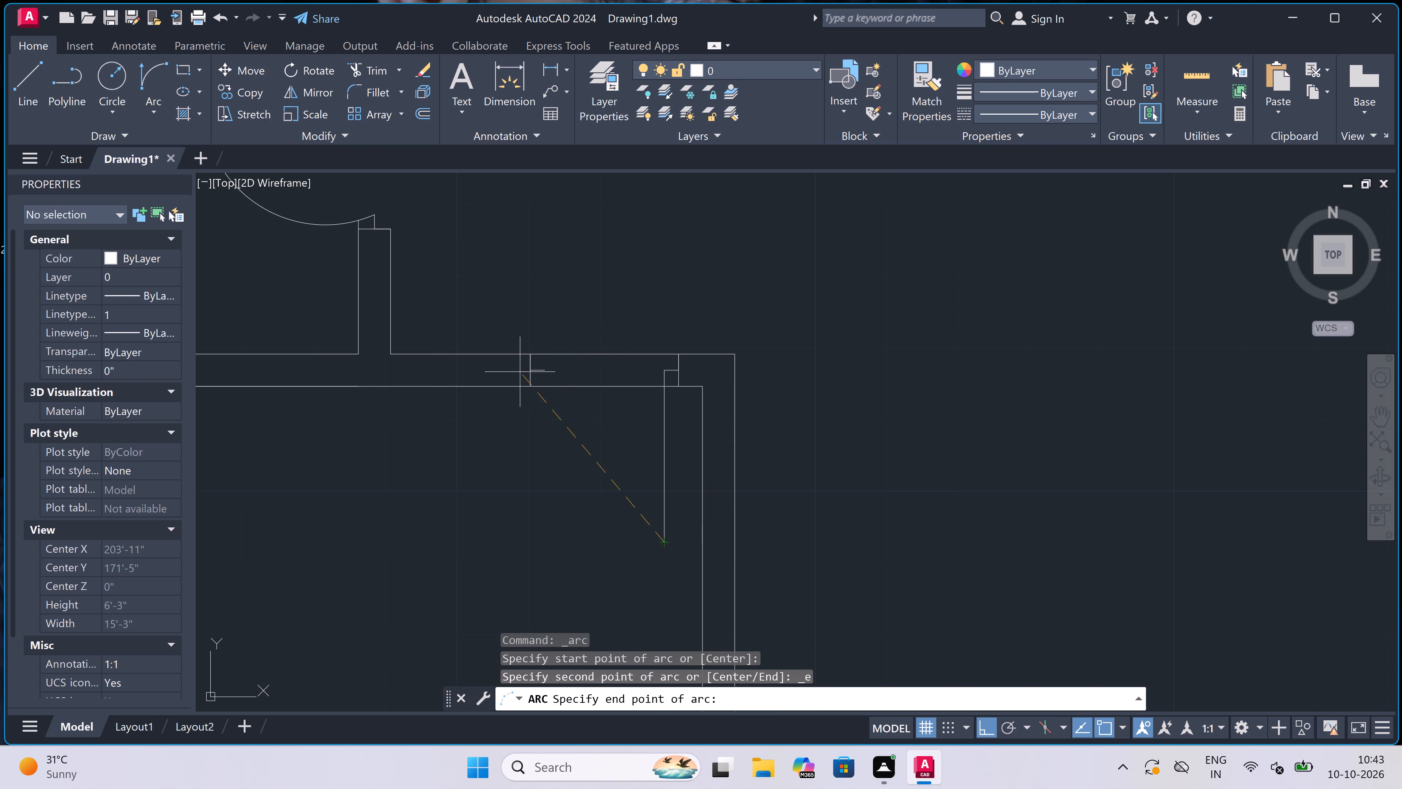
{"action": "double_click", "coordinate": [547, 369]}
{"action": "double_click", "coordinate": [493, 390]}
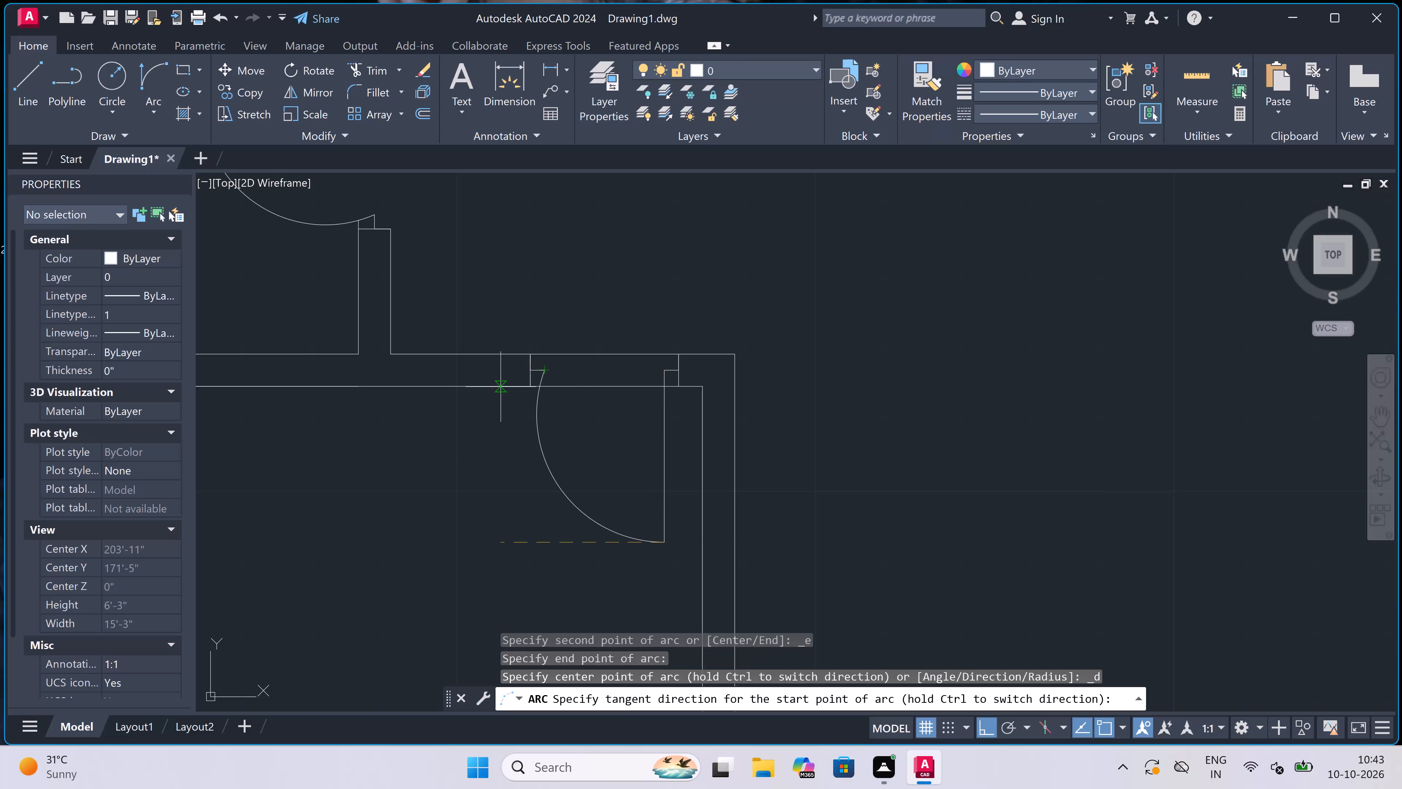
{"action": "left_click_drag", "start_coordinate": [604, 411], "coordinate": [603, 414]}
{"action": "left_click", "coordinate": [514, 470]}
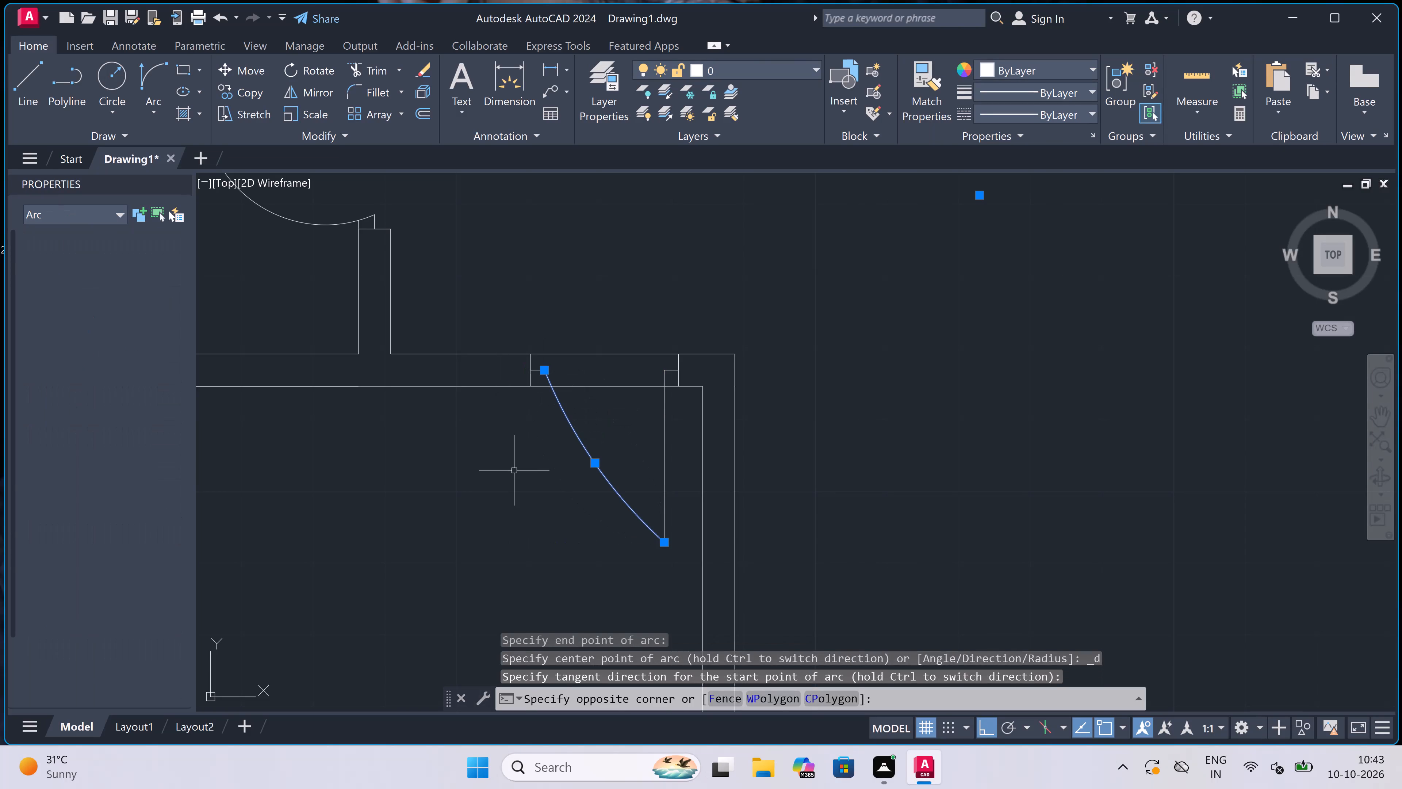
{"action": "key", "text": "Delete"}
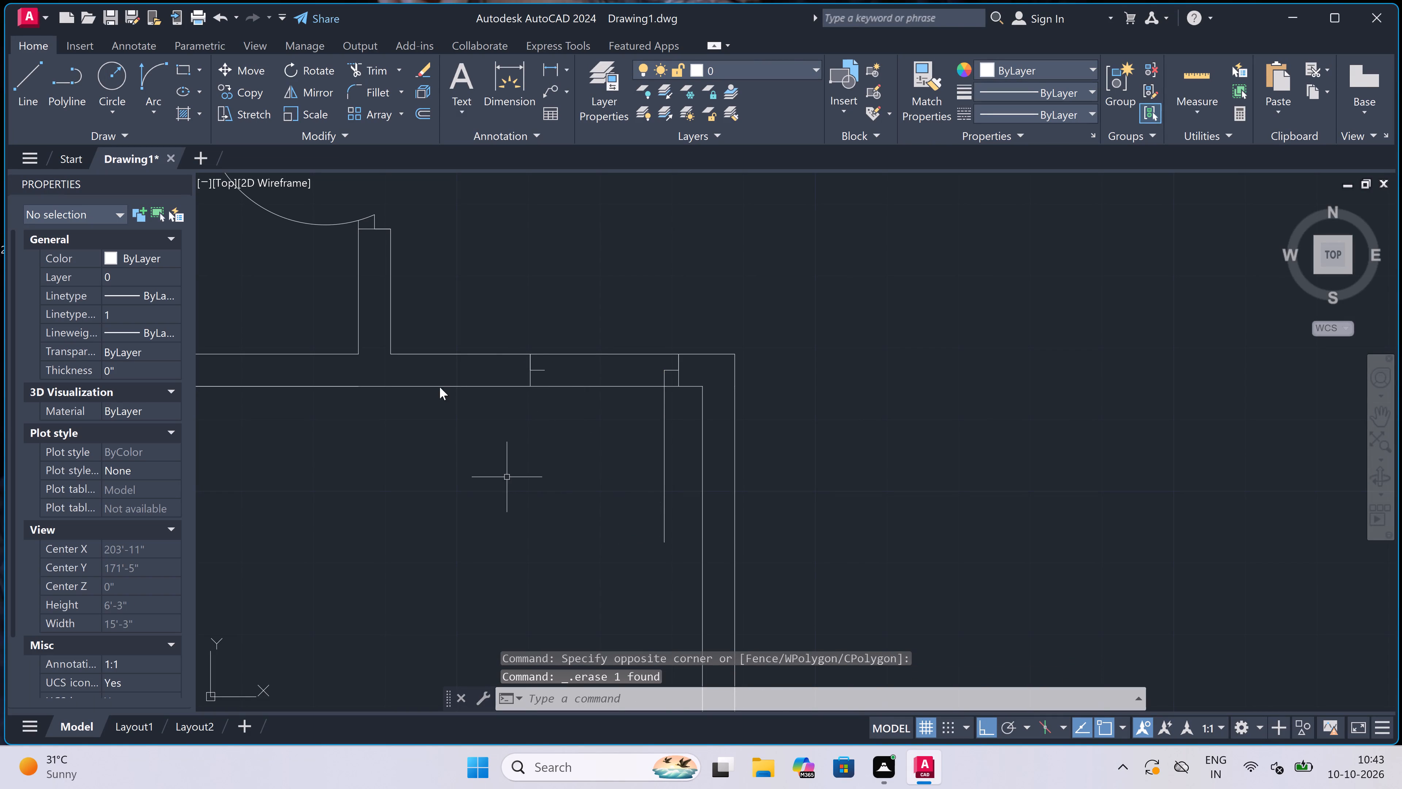
Draw the door swing arc from the leaf's lower end to the opposite stop, with a horizontal start direction.
{"action": "left_click", "coordinate": [151, 76]}
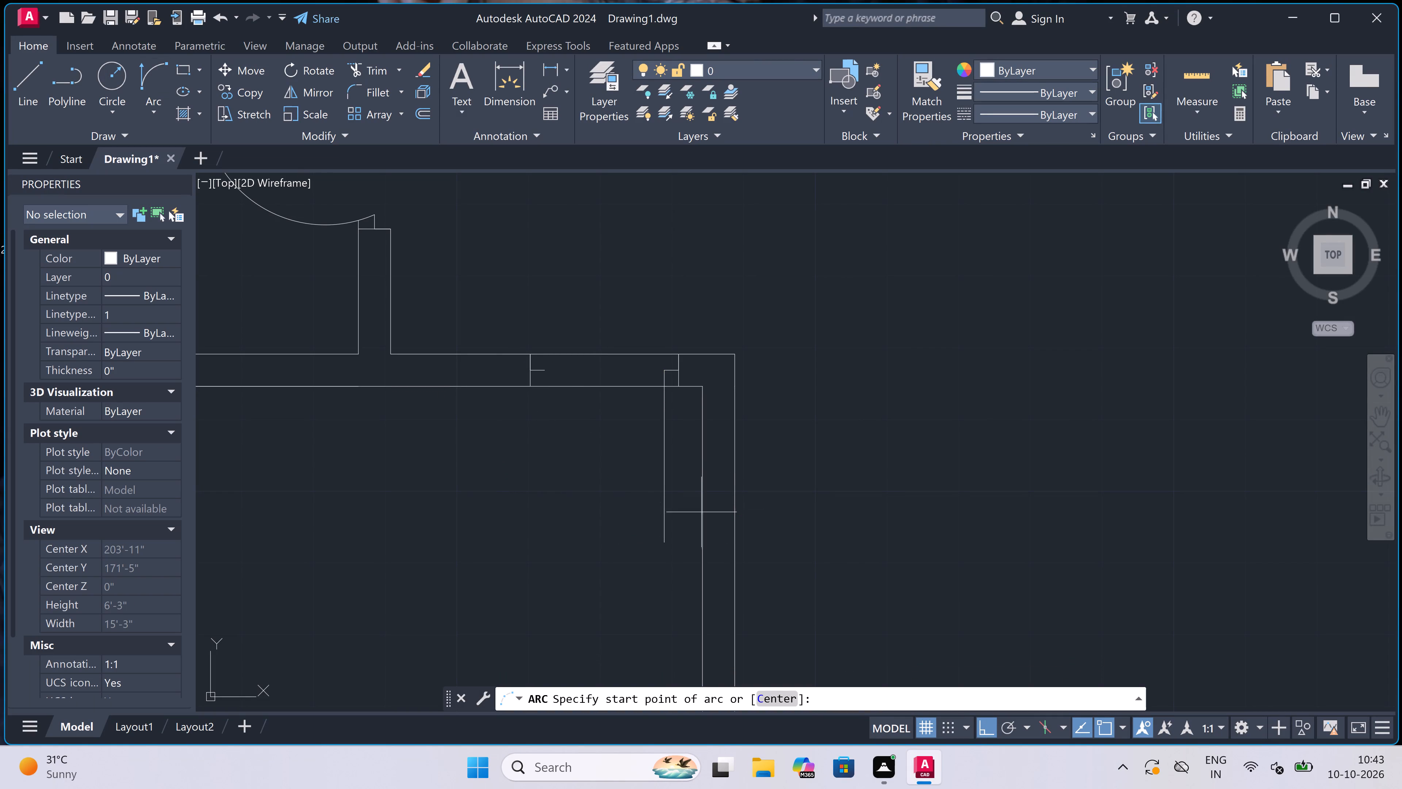
{"action": "left_click_drag", "start_coordinate": [661, 539], "coordinate": [662, 542]}
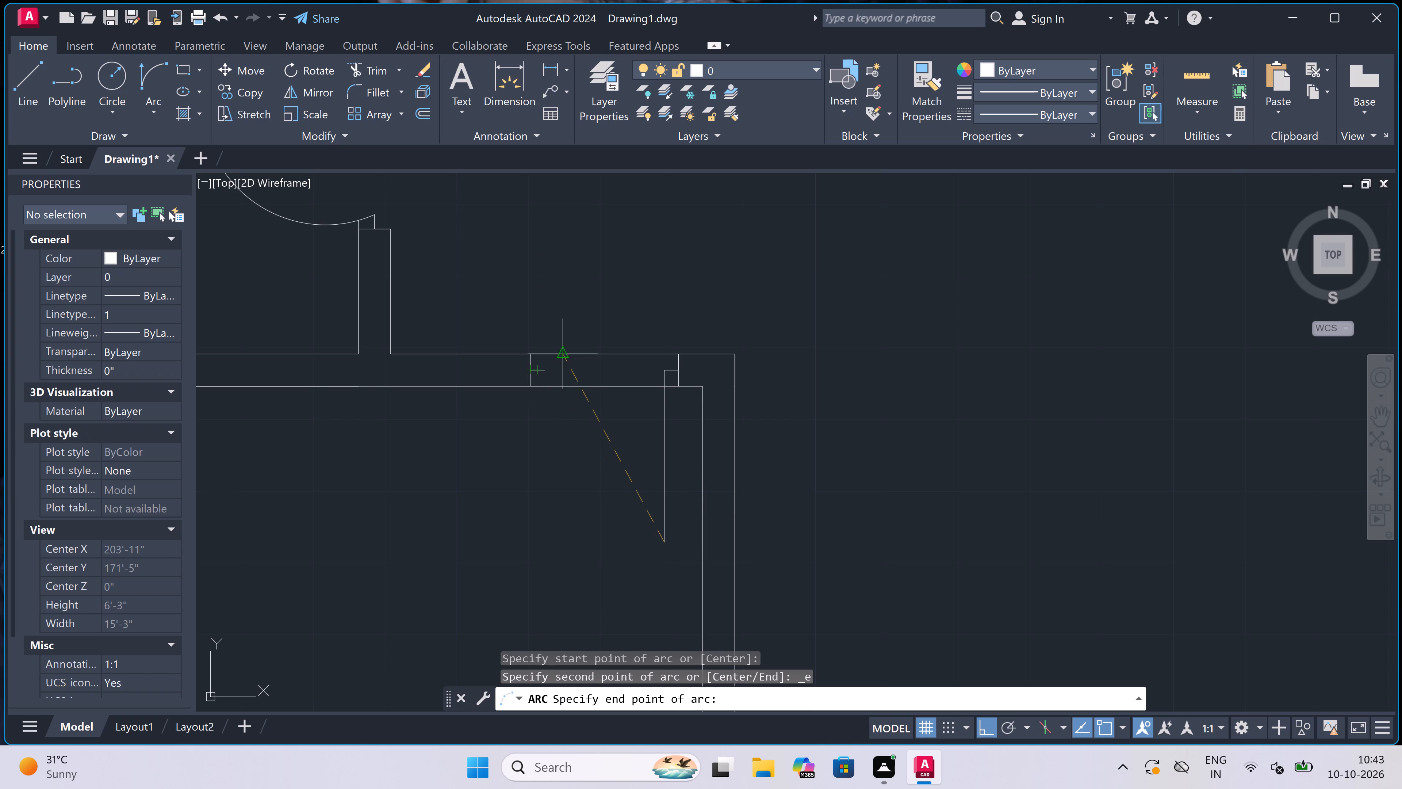
{"action": "double_click", "coordinate": [549, 370]}
{"action": "left_click", "coordinate": [417, 492]}
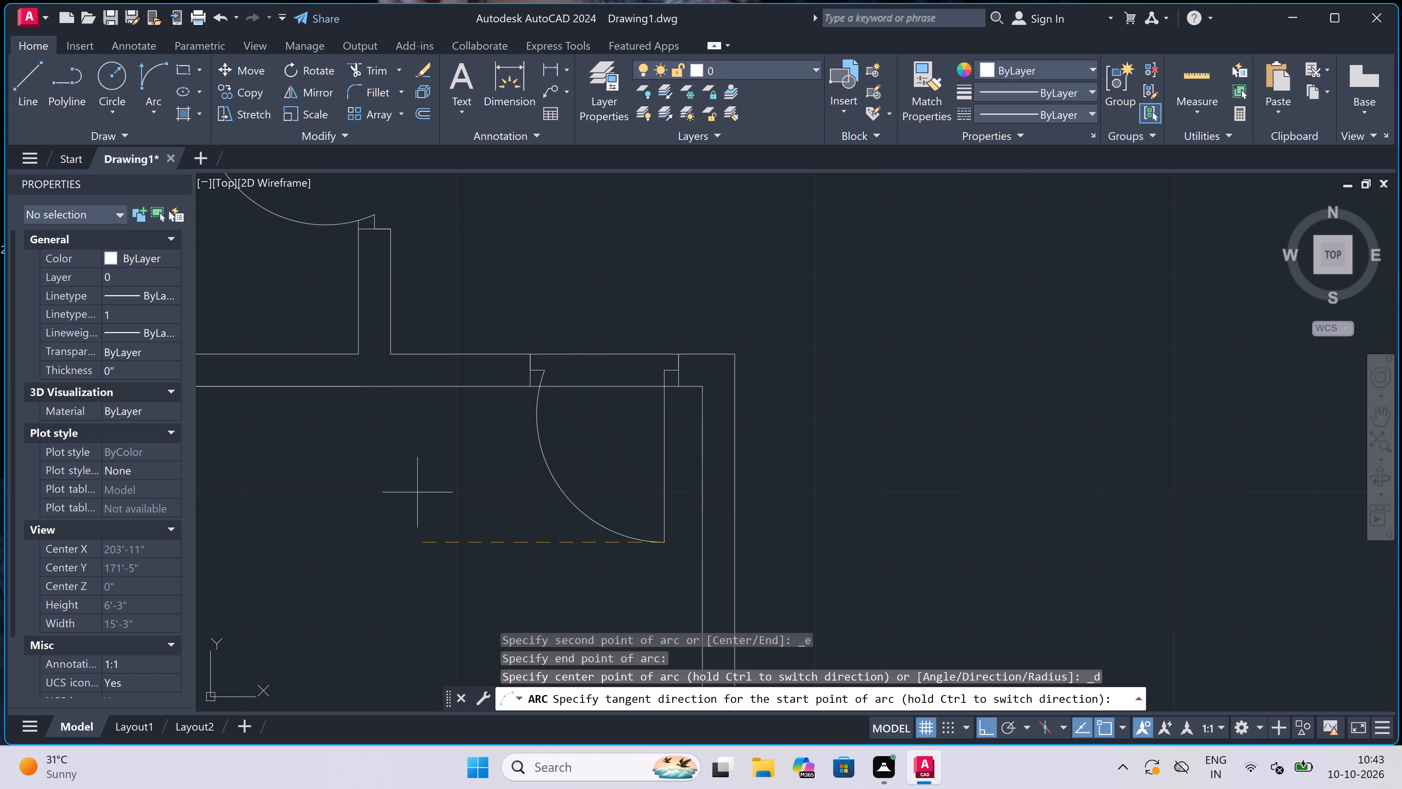
Trim the two wall lines between the jambs to open the doorway.
{"action": "key", "text": "t"}
{"action": "key", "text": "r"}
{"action": "key", "text": "space"}
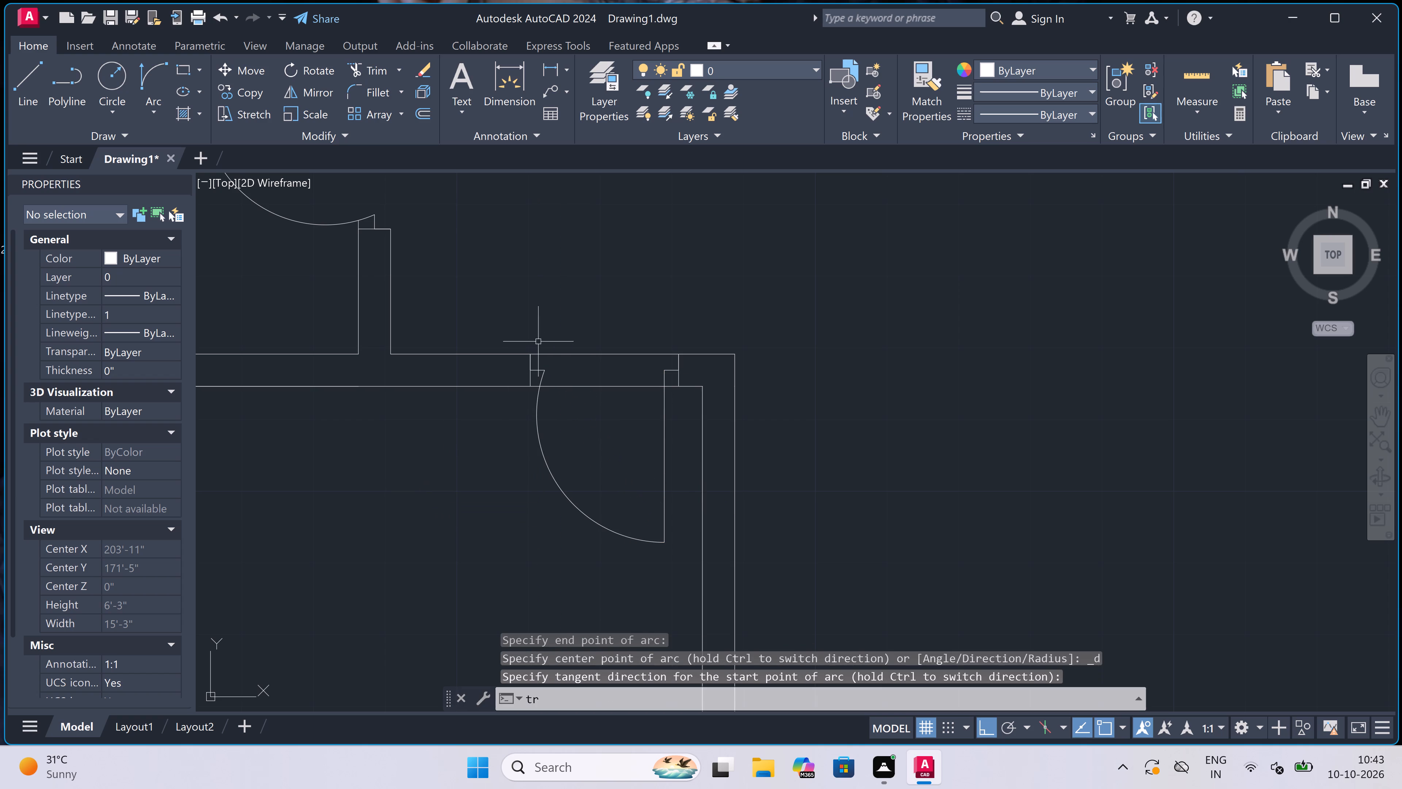
{"action": "triple_click", "coordinate": [596, 303]}
{"action": "left_click", "coordinate": [605, 431]}
Trim the overlapping lines where the left vertical partition crosses the long horizontal wall, leaving an open junction.
{"action": "scroll", "coordinate": [605, 431], "scroll_direction": "down", "scroll_amount": 5}
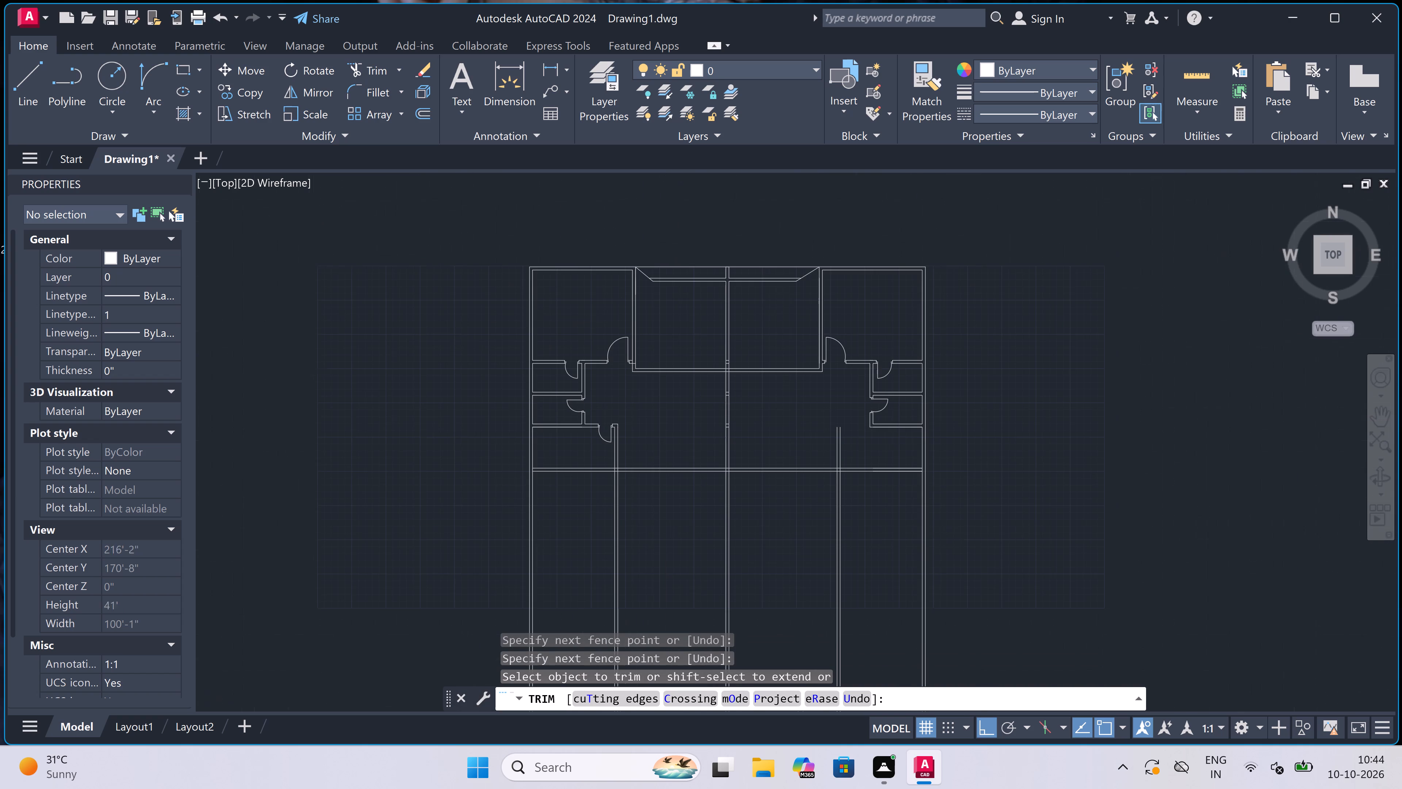
{"action": "scroll", "coordinate": [614, 468], "scroll_direction": "up", "scroll_amount": 3}
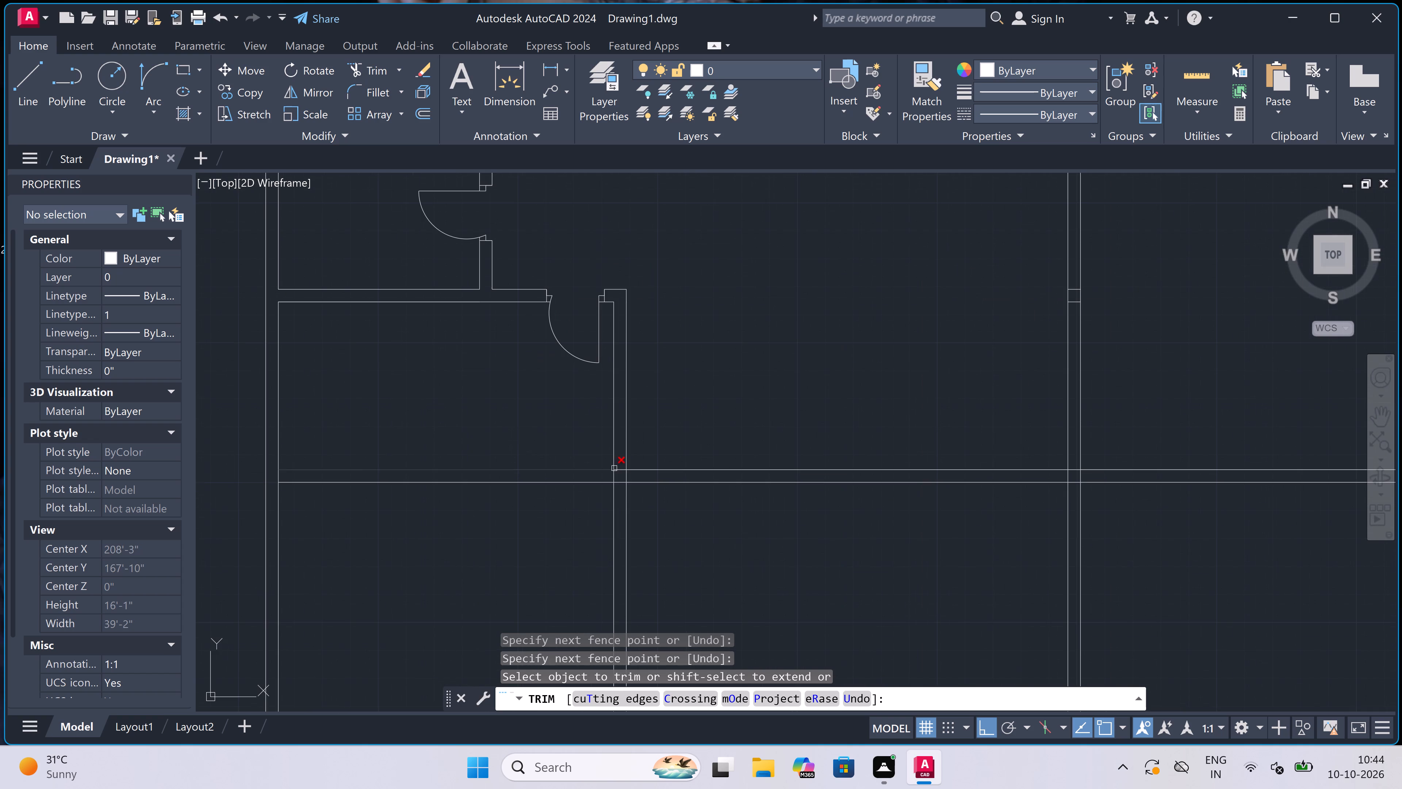
{"action": "scroll", "coordinate": [624, 501], "scroll_direction": "up", "scroll_amount": 3}
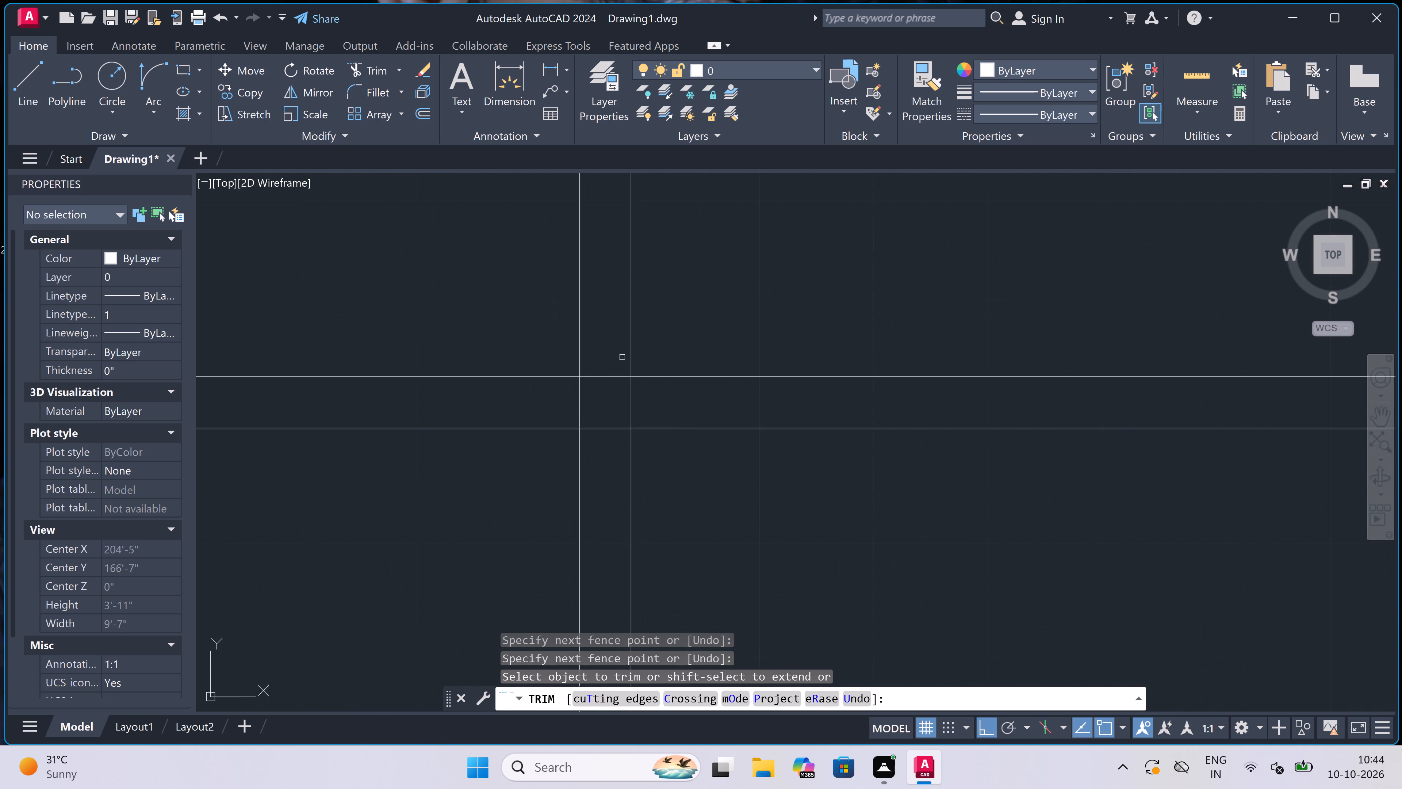
{"action": "left_click", "coordinate": [613, 345]}
{"action": "triple_click", "coordinate": [611, 488]}
{"action": "left_click", "coordinate": [551, 392]}
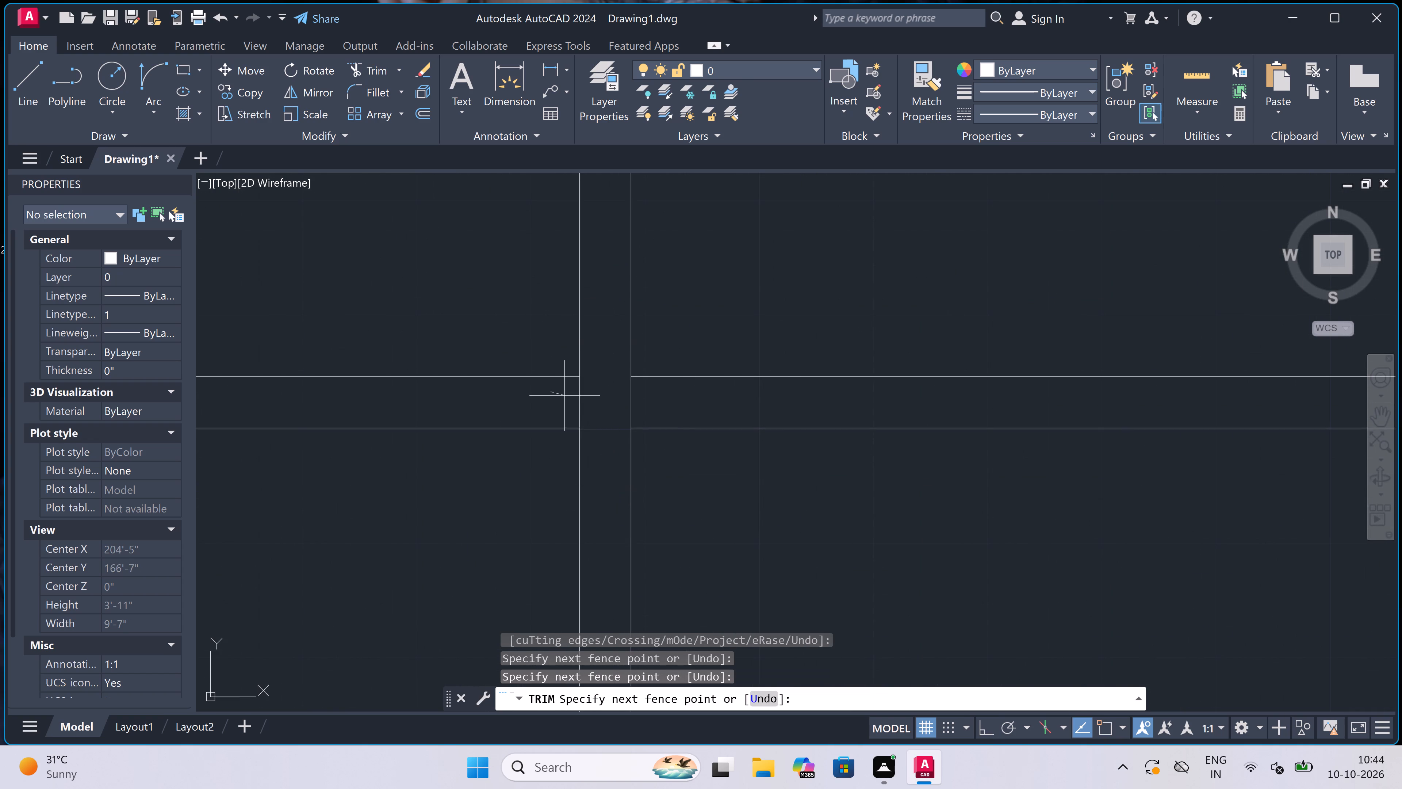
{"action": "double_click", "coordinate": [751, 421]}
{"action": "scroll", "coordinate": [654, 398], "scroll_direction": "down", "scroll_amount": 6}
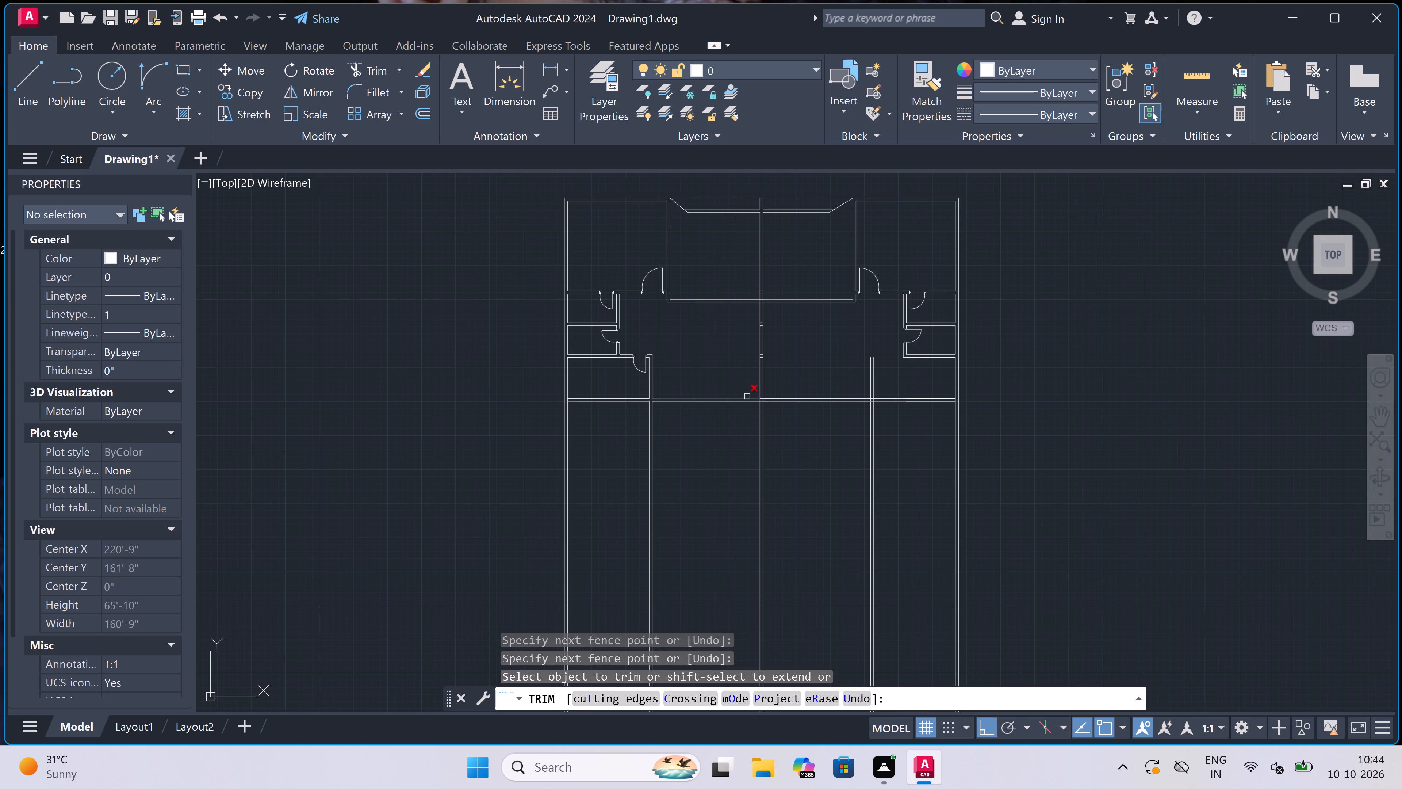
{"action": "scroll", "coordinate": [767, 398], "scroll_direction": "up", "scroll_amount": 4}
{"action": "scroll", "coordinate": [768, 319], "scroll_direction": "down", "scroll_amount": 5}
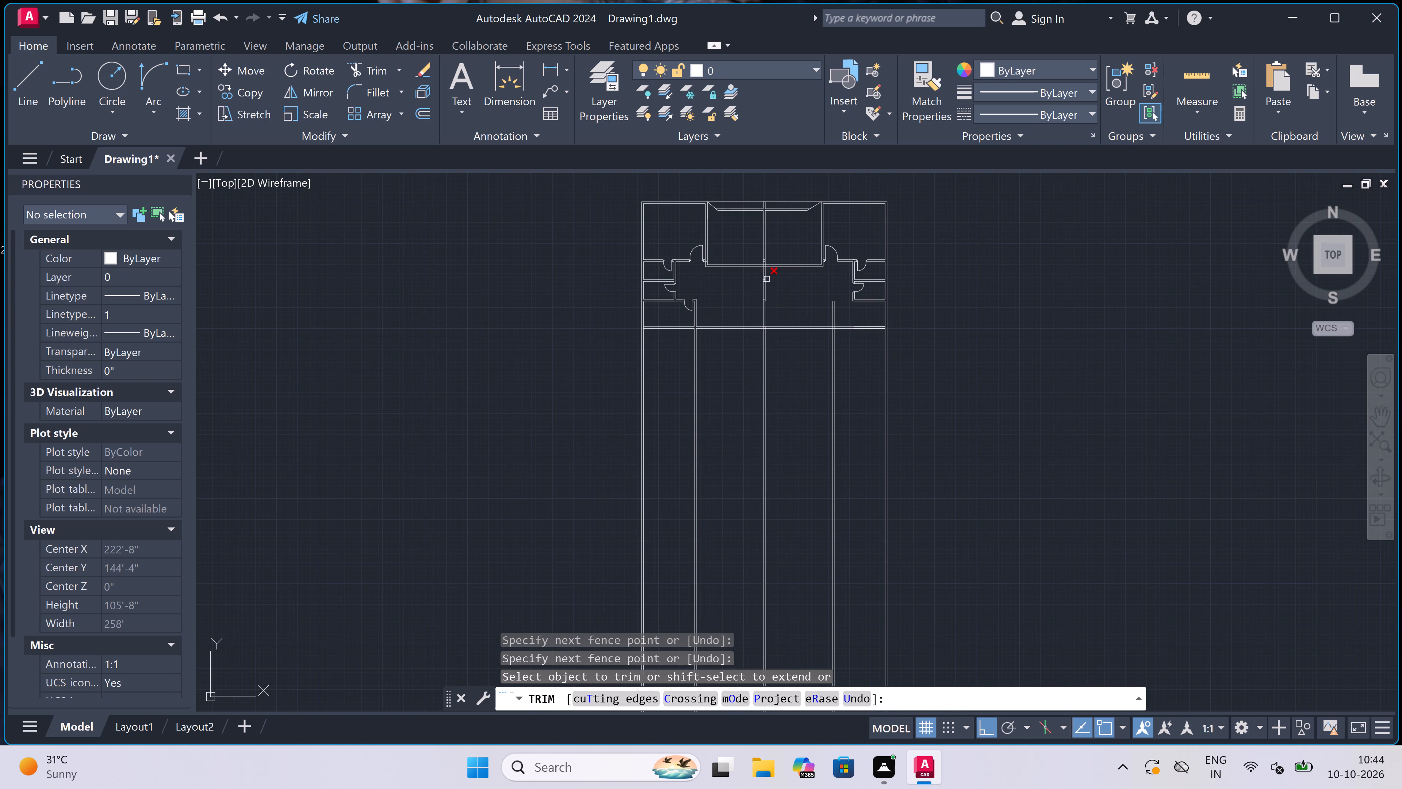
Trim the overlapping lines where the central vertical partition crosses the bottom wall of the upper central room, leaving an open junction.
{"action": "scroll", "coordinate": [759, 247], "scroll_direction": "up", "scroll_amount": 4}
{"action": "scroll", "coordinate": [778, 315], "scroll_direction": "up", "scroll_amount": 1}
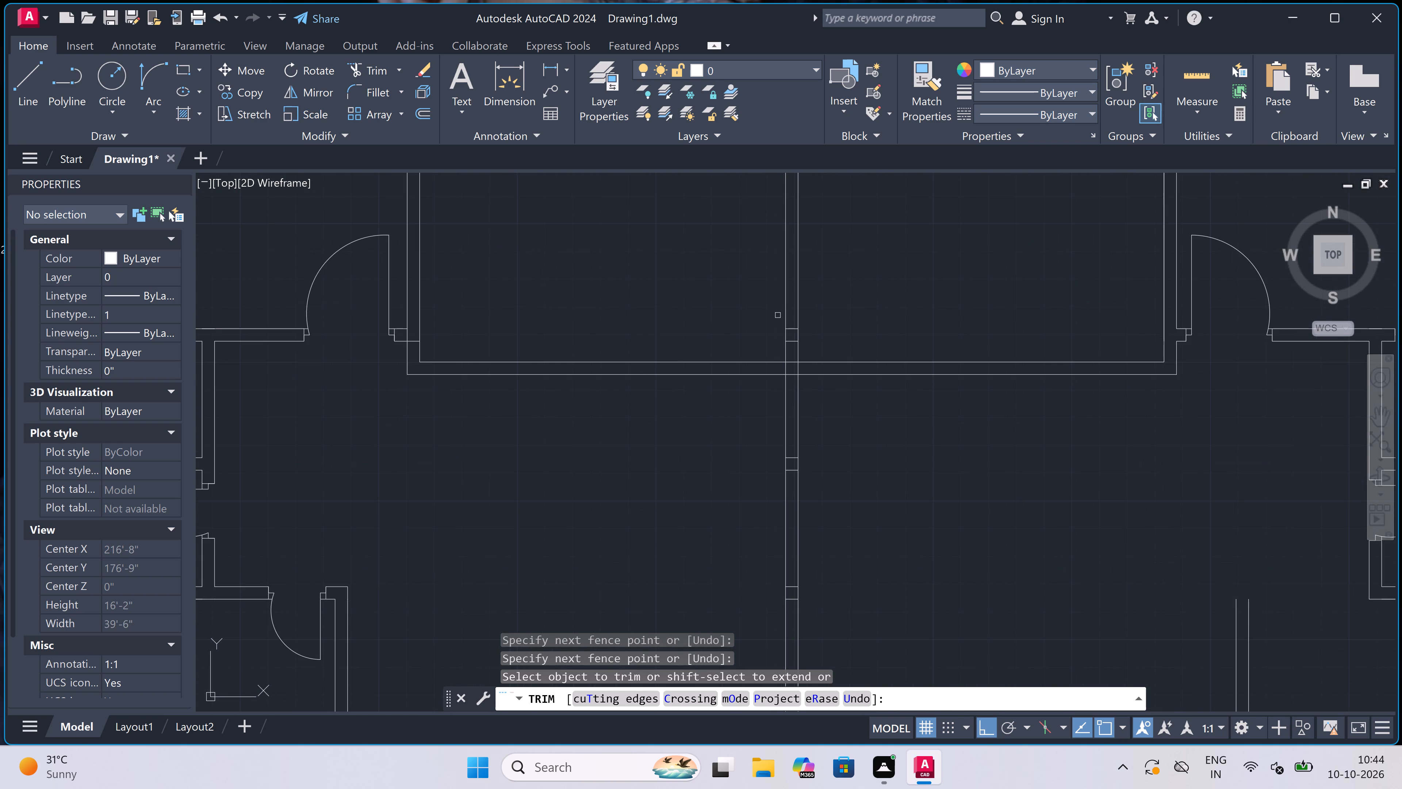
{"action": "scroll", "coordinate": [778, 315], "scroll_direction": "up", "scroll_amount": 1}
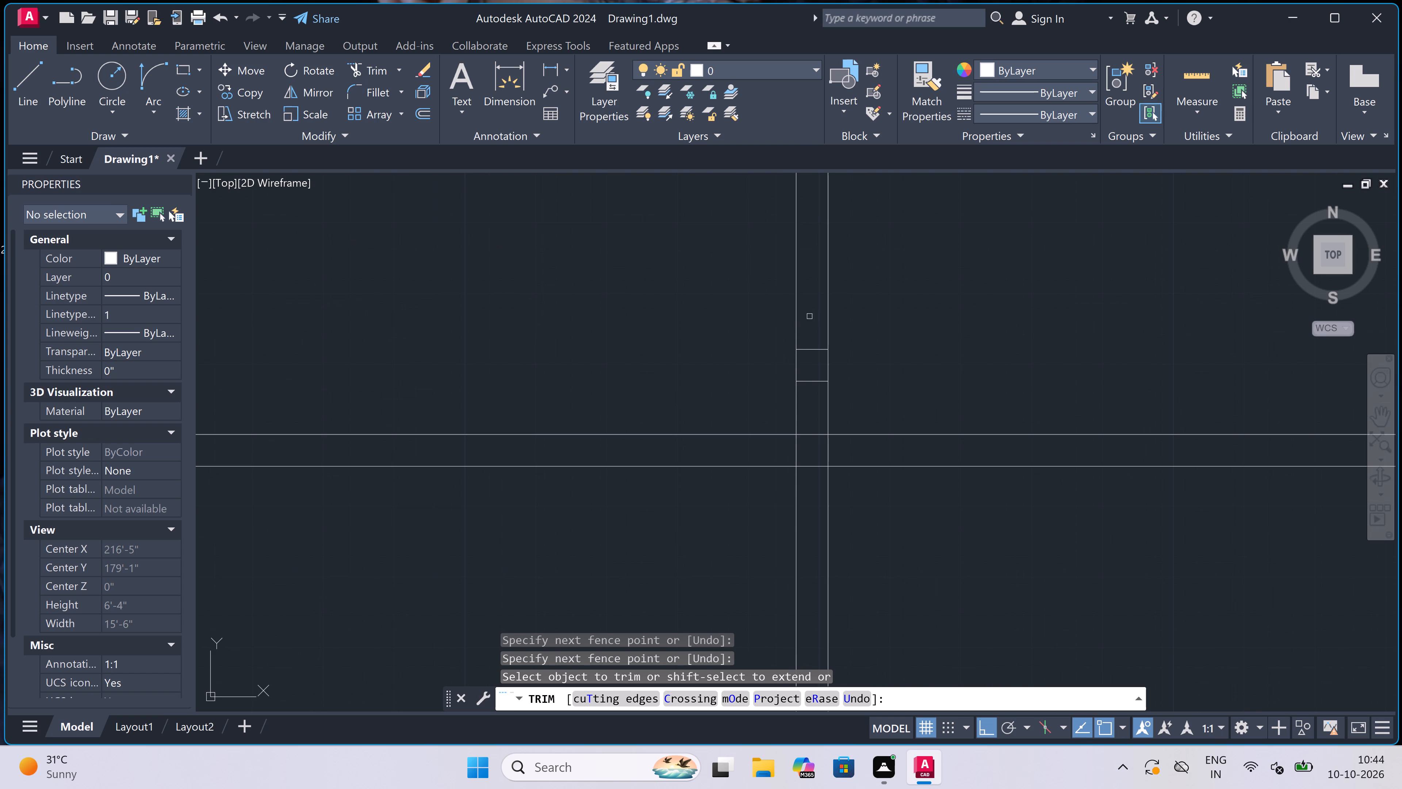
{"action": "left_click", "coordinate": [809, 316]}
{"action": "double_click", "coordinate": [812, 481]}
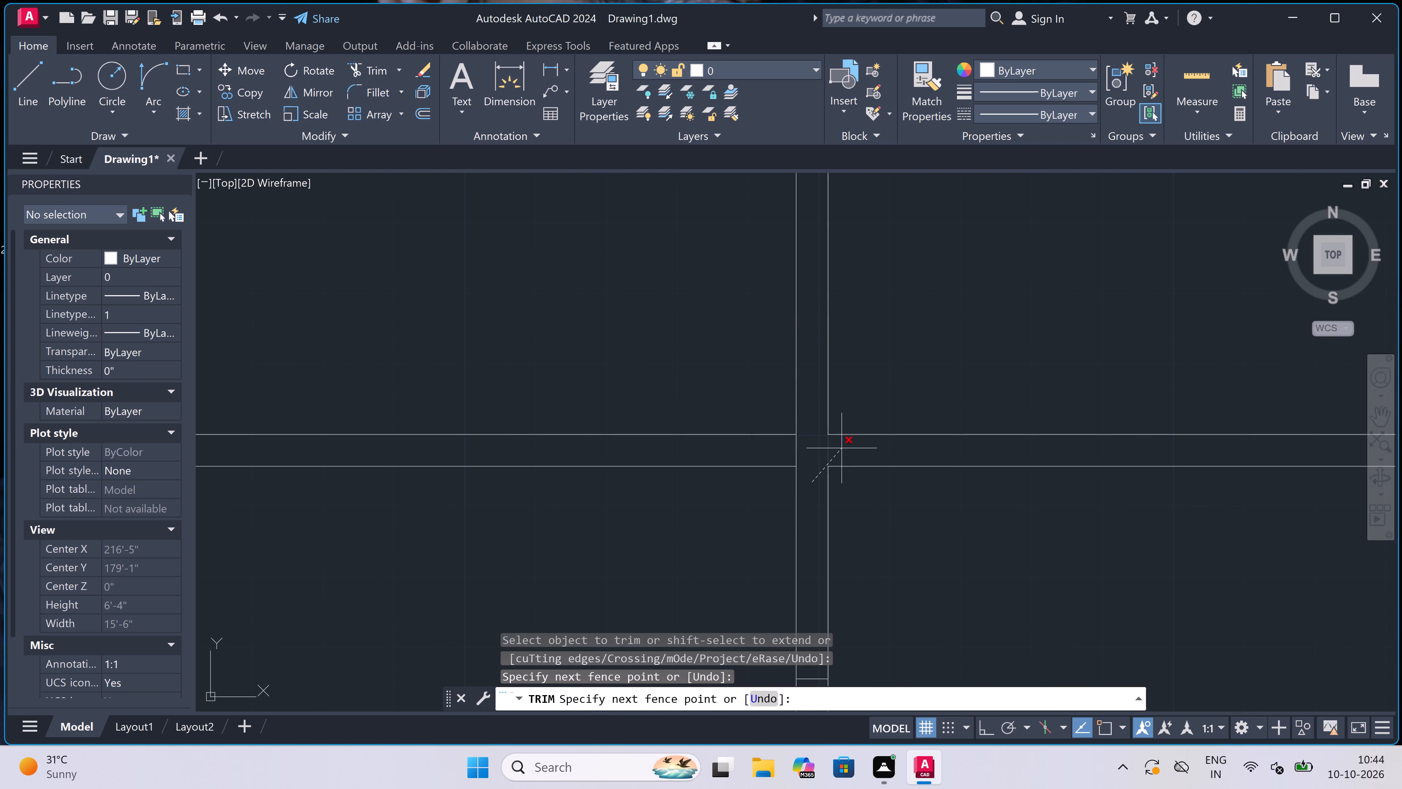
{"action": "left_click", "coordinate": [842, 448]}
{"action": "left_click", "coordinate": [804, 451]}
{"action": "triple_click", "coordinate": [760, 456]}
{"action": "scroll", "coordinate": [752, 434], "scroll_direction": "down", "scroll_amount": 5}
{"action": "scroll", "coordinate": [766, 440], "scroll_direction": "up", "scroll_amount": 4}
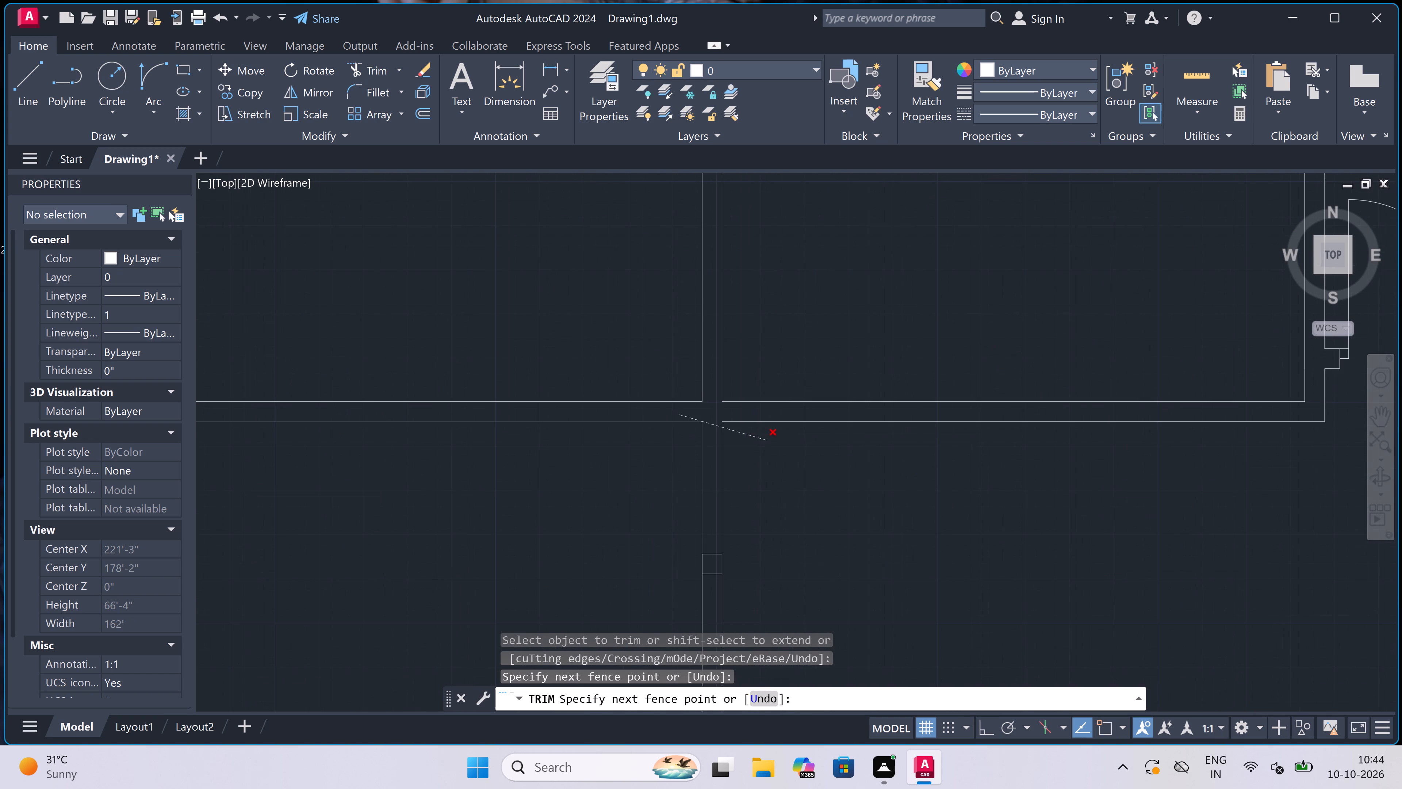
{"action": "scroll", "coordinate": [722, 409], "scroll_direction": "up", "scroll_amount": 1}
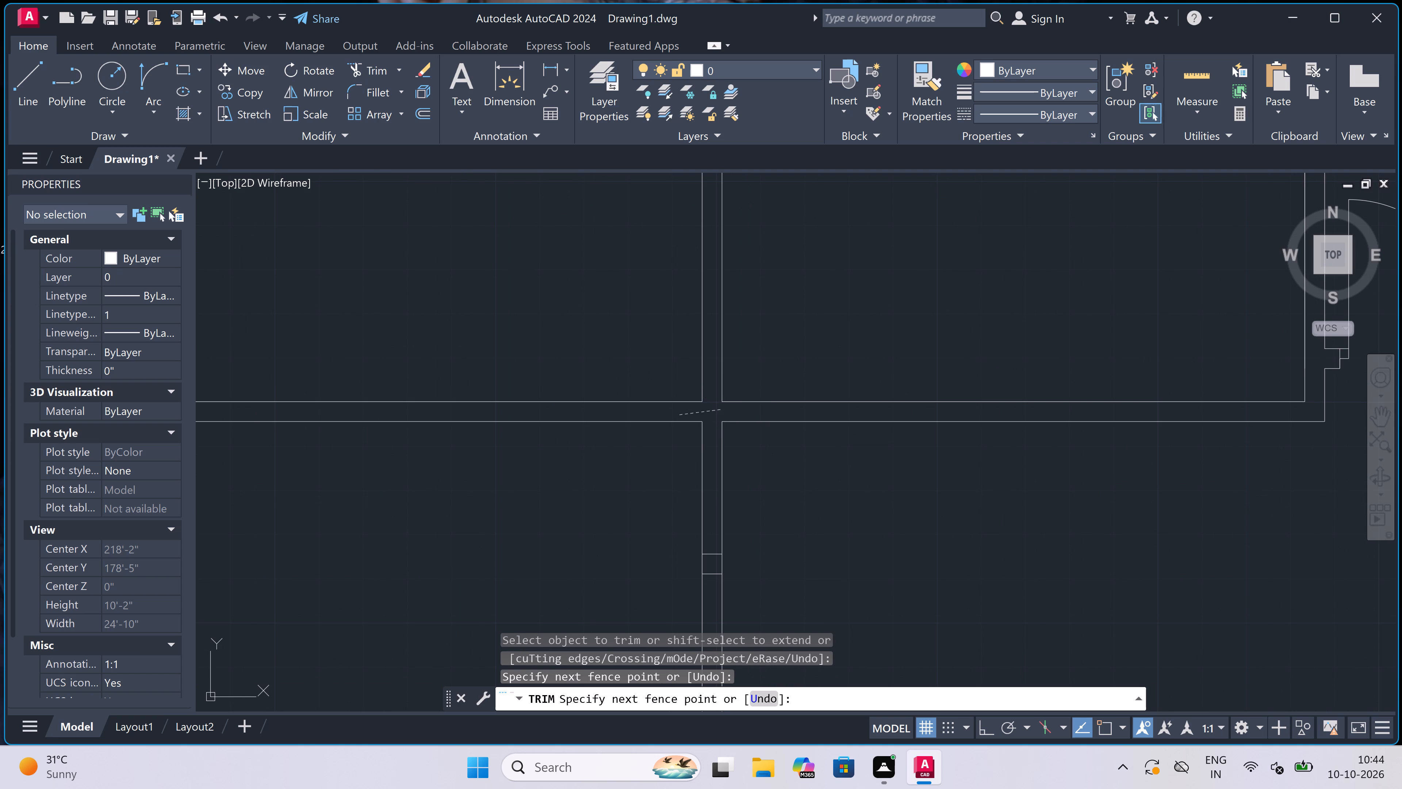
{"action": "scroll", "coordinate": [722, 409], "scroll_direction": "up", "scroll_amount": 1}
{"action": "left_click", "coordinate": [722, 409]}
{"action": "left_click", "coordinate": [688, 426]}
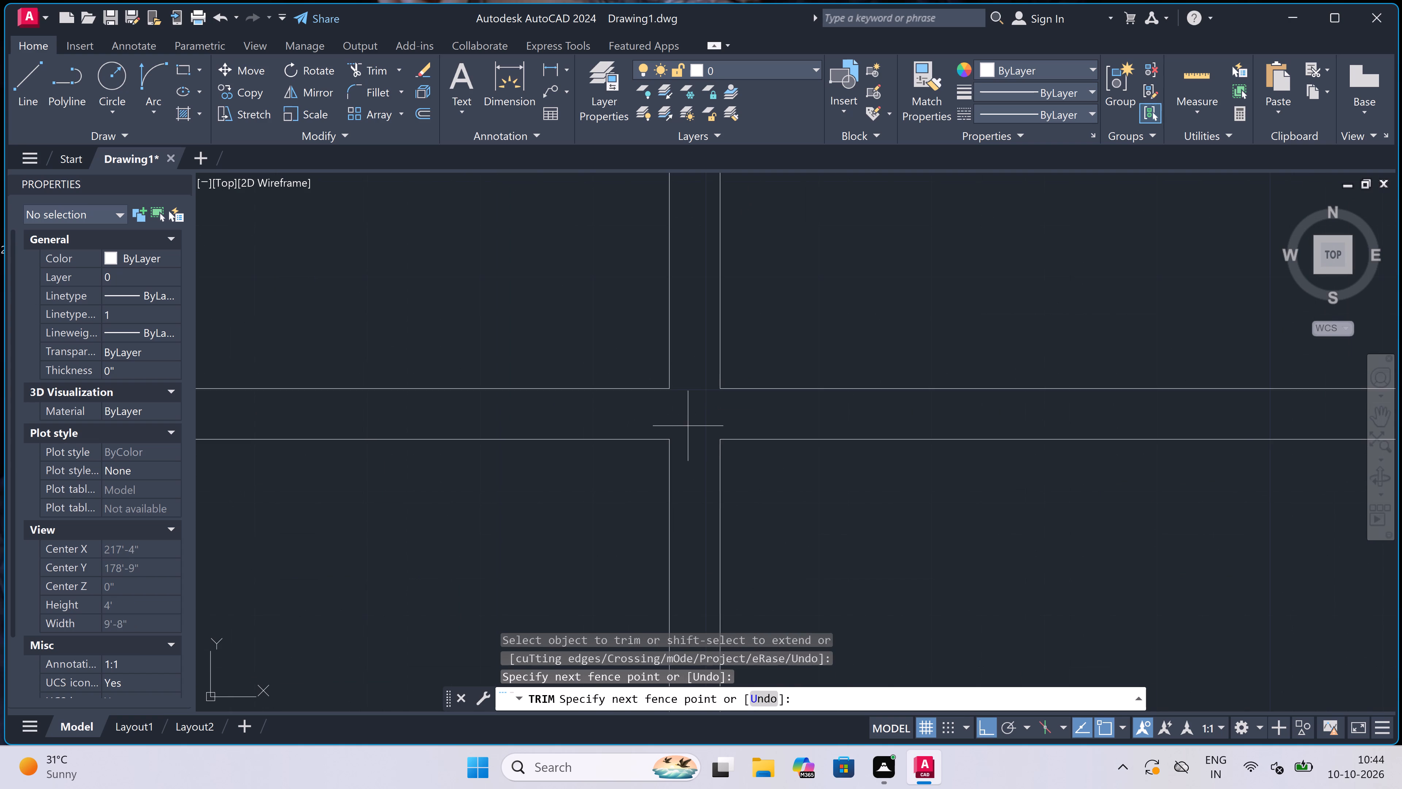
Trim the upper wall line and both partition lines where the central vertical partition crosses the long horizontal wall.
{"action": "scroll", "coordinate": [689, 427], "scroll_direction": "down", "scroll_amount": 2}
{"action": "scroll", "coordinate": [688, 465], "scroll_direction": "down", "scroll_amount": 4}
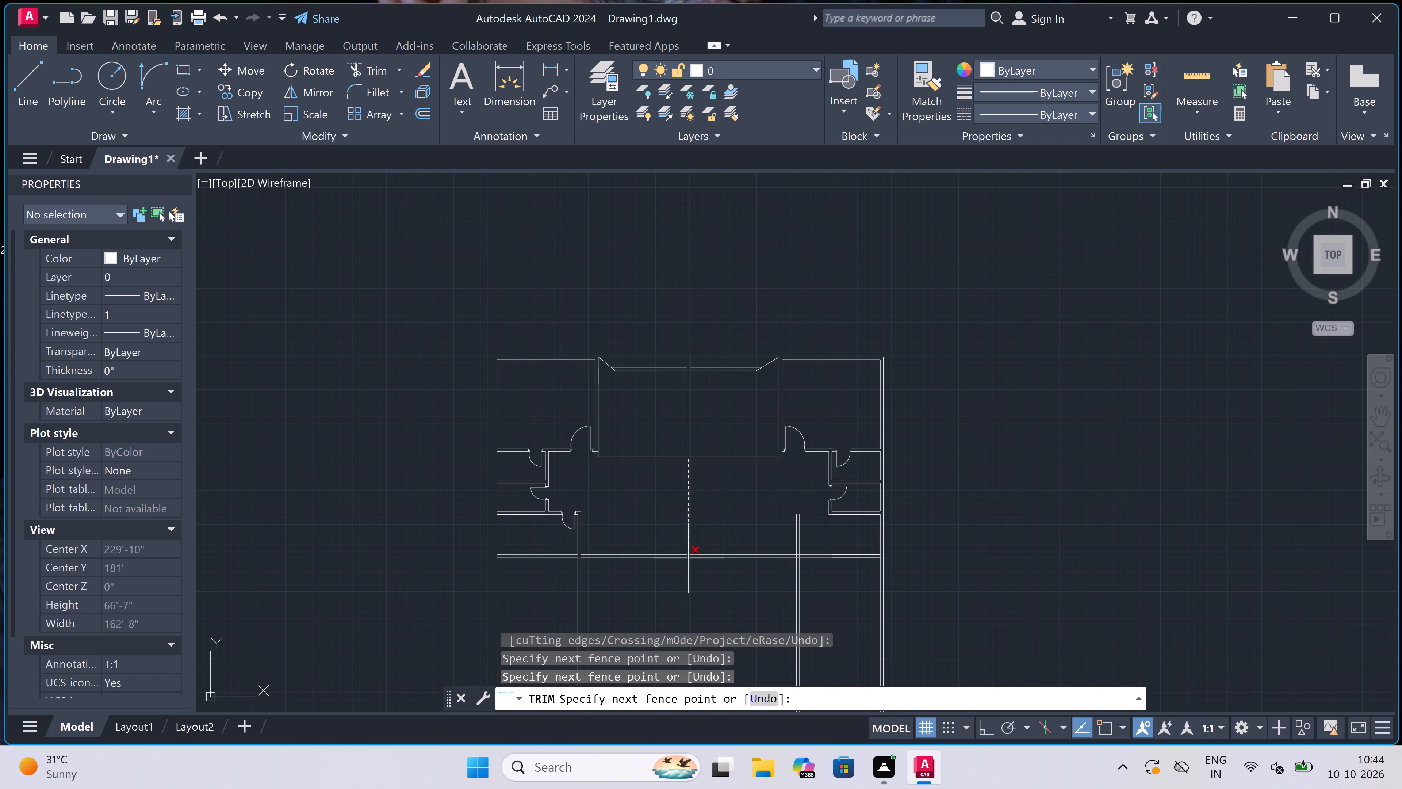
{"action": "scroll", "coordinate": [688, 558], "scroll_direction": "up", "scroll_amount": 4}
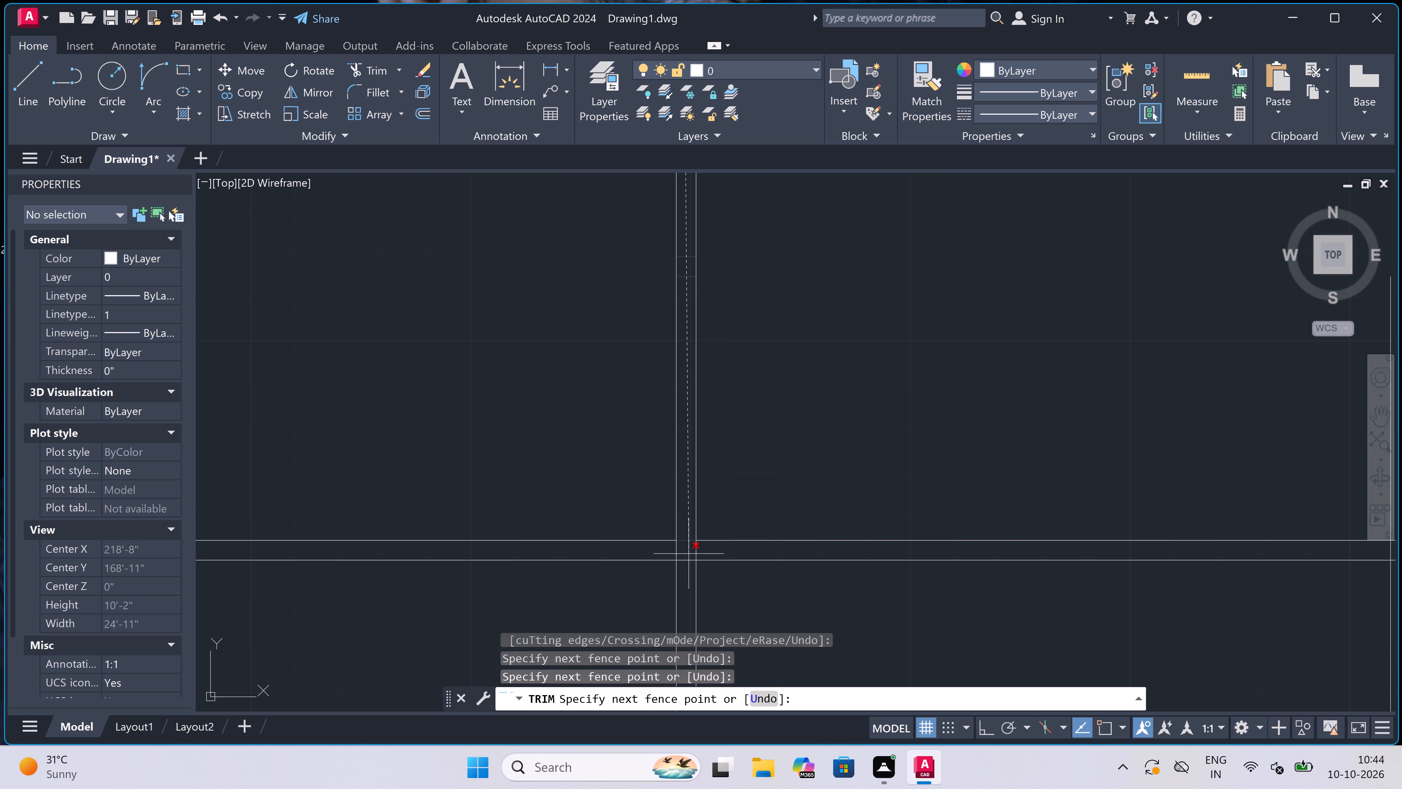
{"action": "scroll", "coordinate": [690, 547], "scroll_direction": "up", "scroll_amount": 1}
{"action": "double_click", "coordinate": [689, 544]}
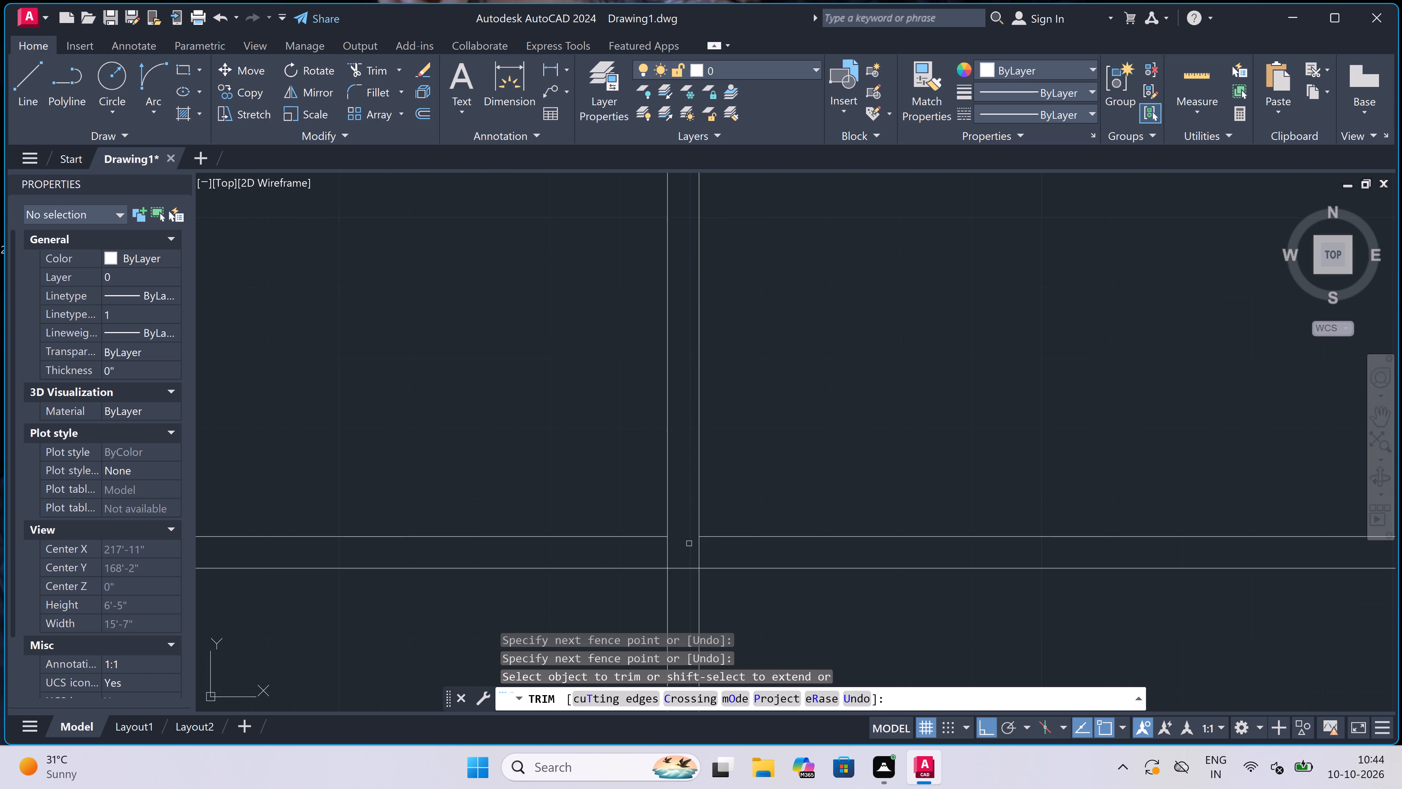
{"action": "scroll", "coordinate": [691, 517], "scroll_direction": "down", "scroll_amount": 2}
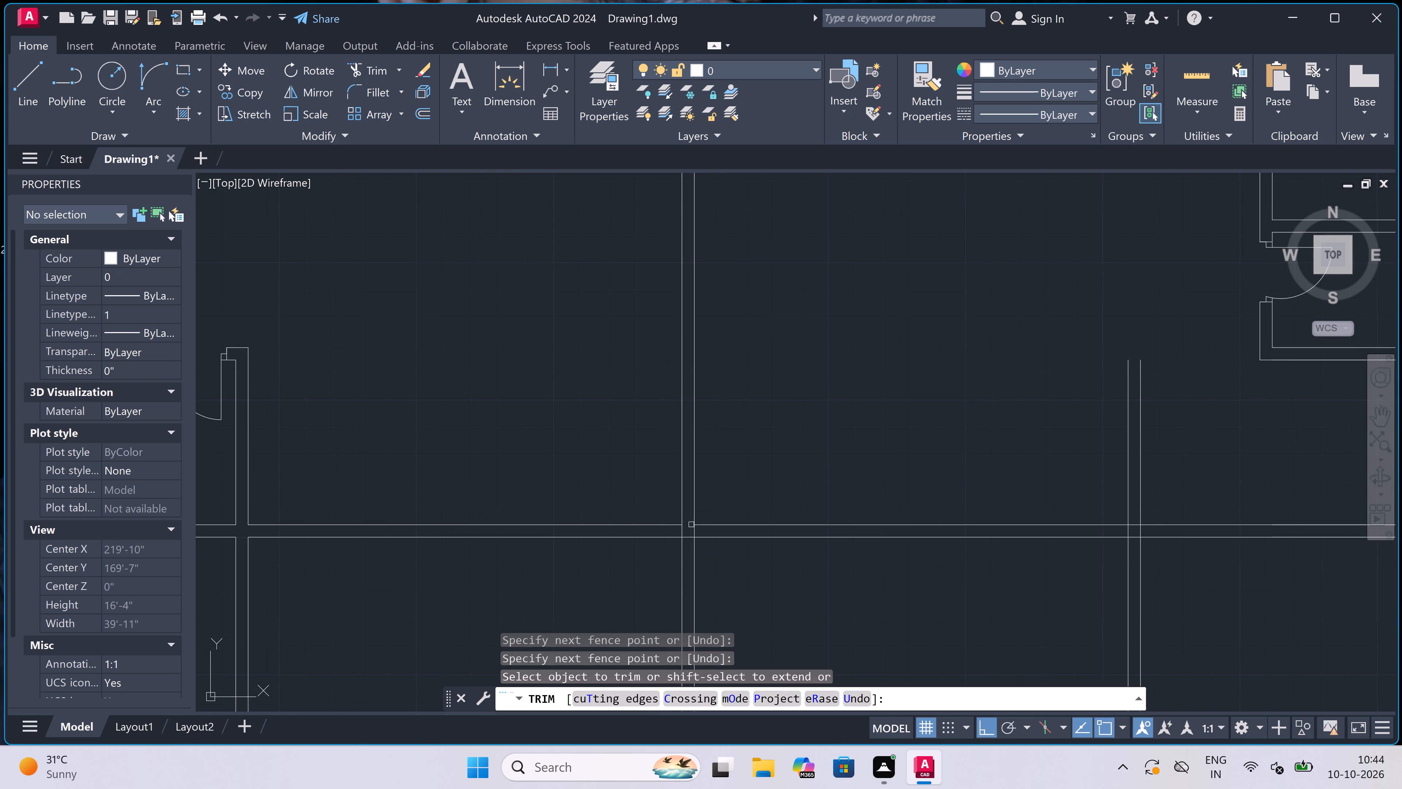
{"action": "scroll", "coordinate": [692, 530], "scroll_direction": "up", "scroll_amount": 3}
{"action": "scroll", "coordinate": [692, 530], "scroll_direction": "down", "scroll_amount": 5}
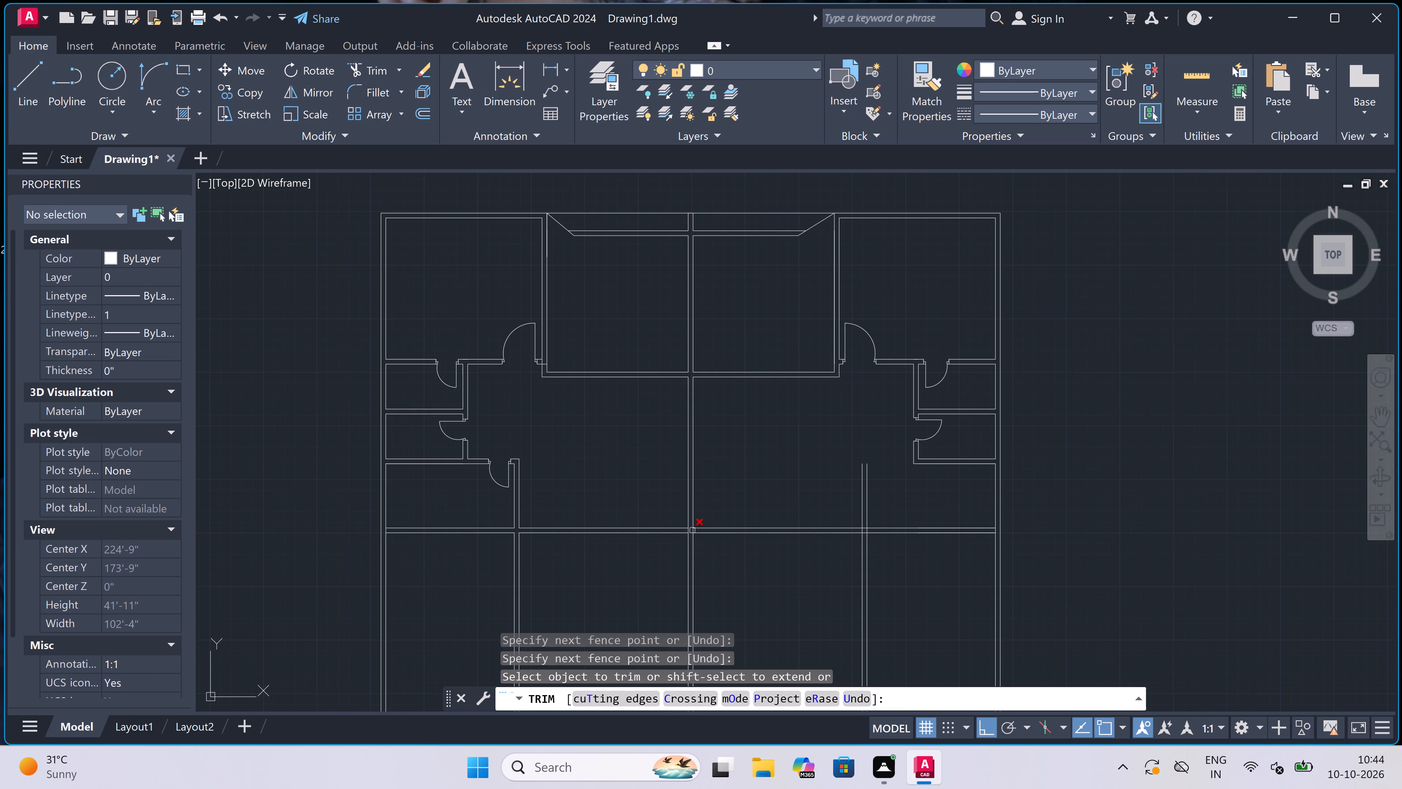
{"action": "scroll", "coordinate": [692, 530], "scroll_direction": "down", "scroll_amount": 1}
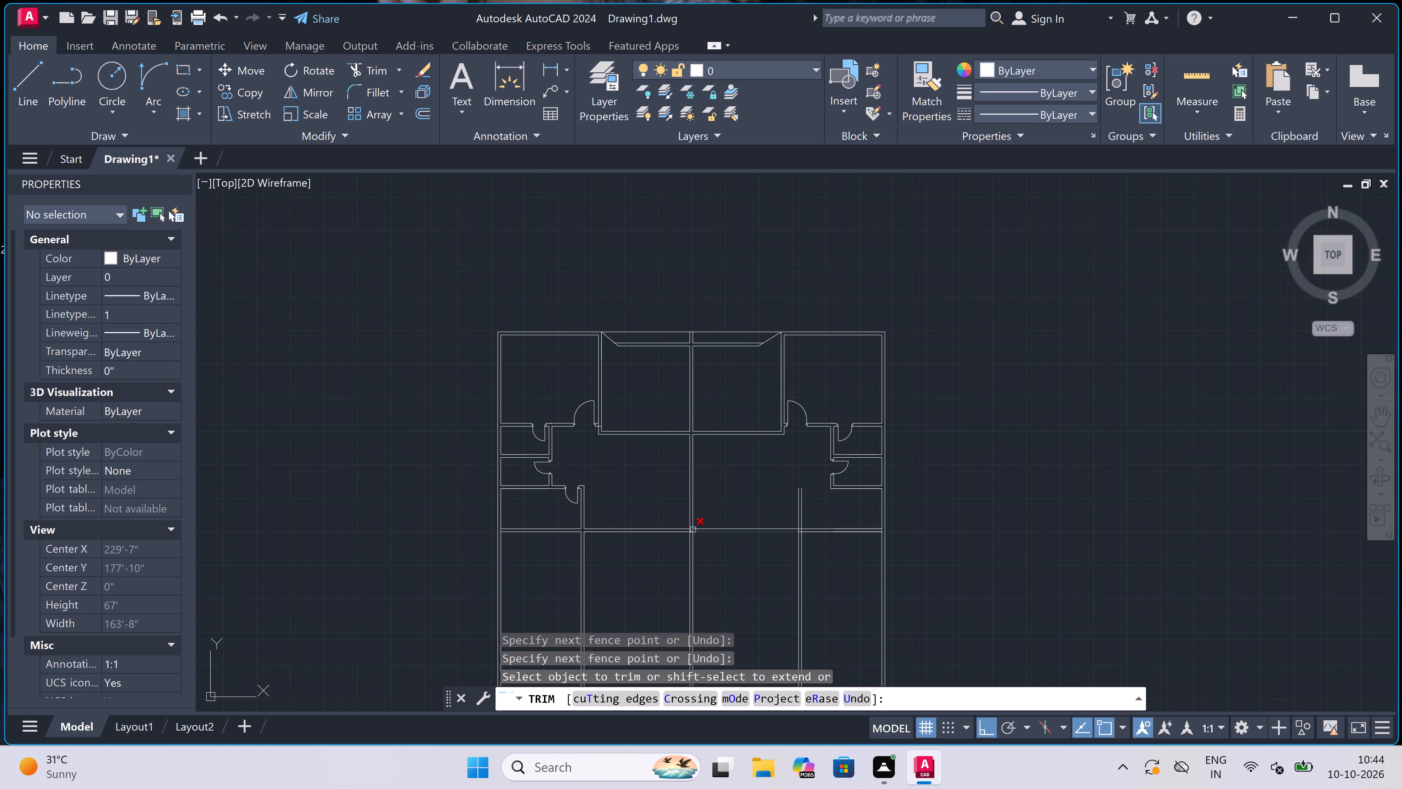
{"action": "scroll", "coordinate": [692, 423], "scroll_direction": "up", "scroll_amount": 3}
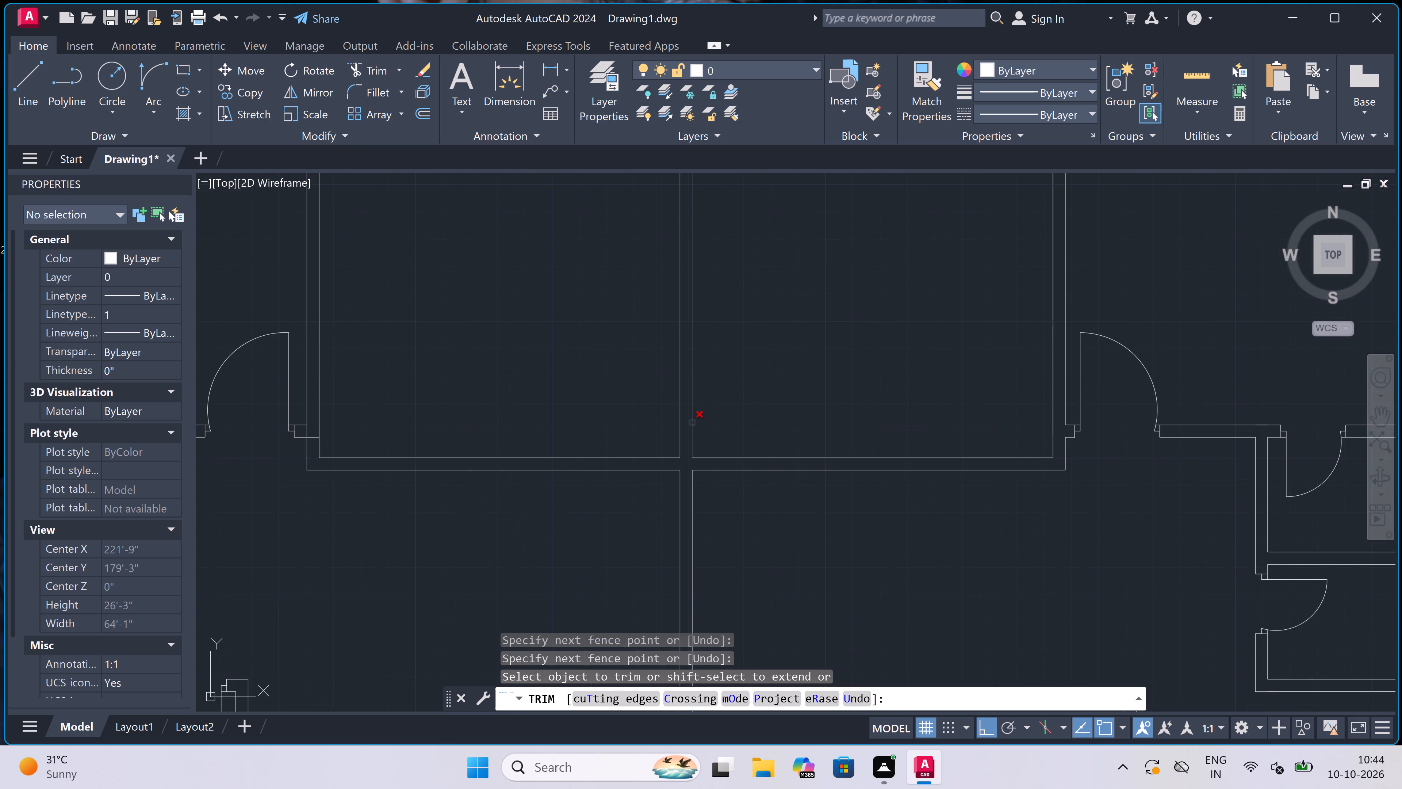
{"action": "scroll", "coordinate": [692, 423], "scroll_direction": "down", "scroll_amount": 4}
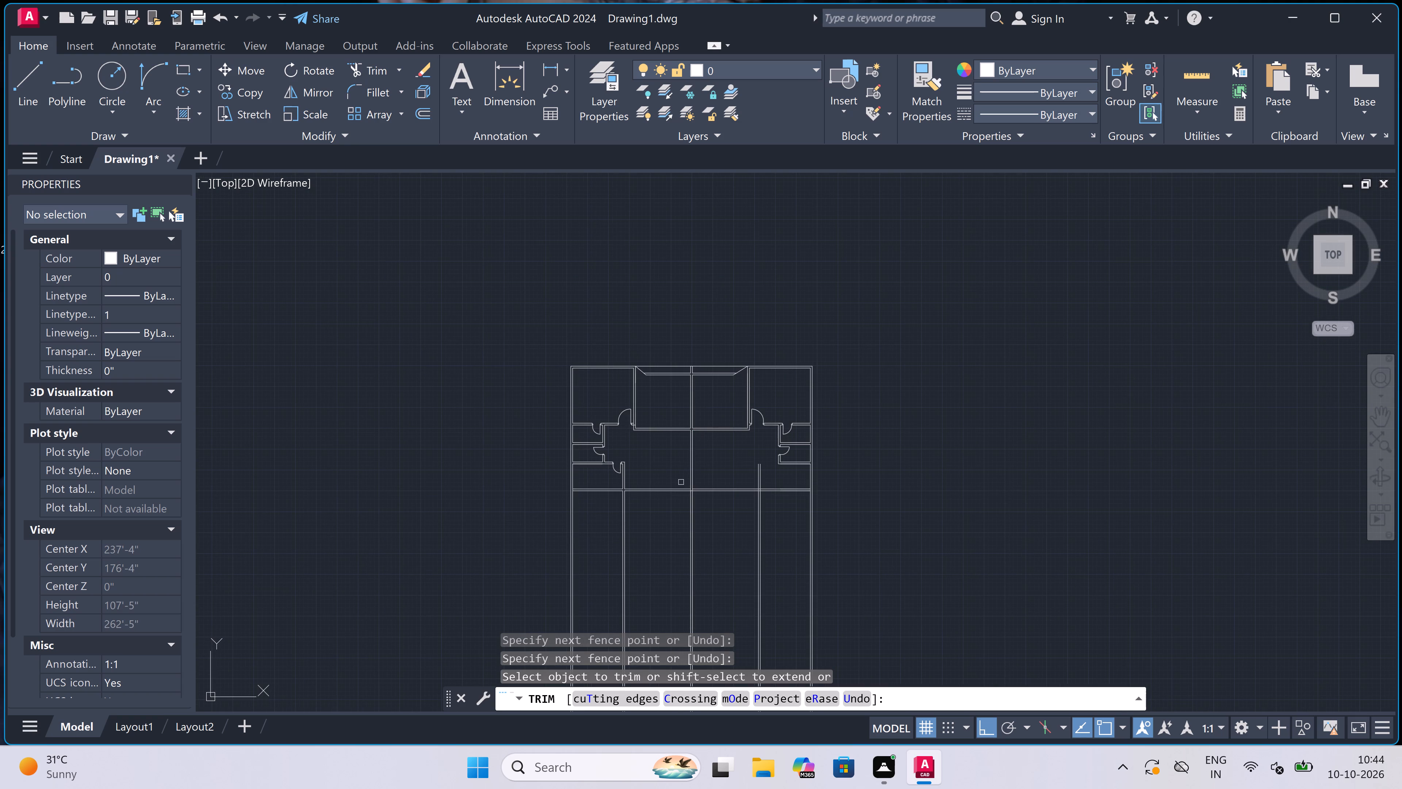
{"action": "scroll", "coordinate": [681, 488], "scroll_direction": "up", "scroll_amount": 4}
{"action": "scroll", "coordinate": [761, 518], "scroll_direction": "up", "scroll_amount": 2}
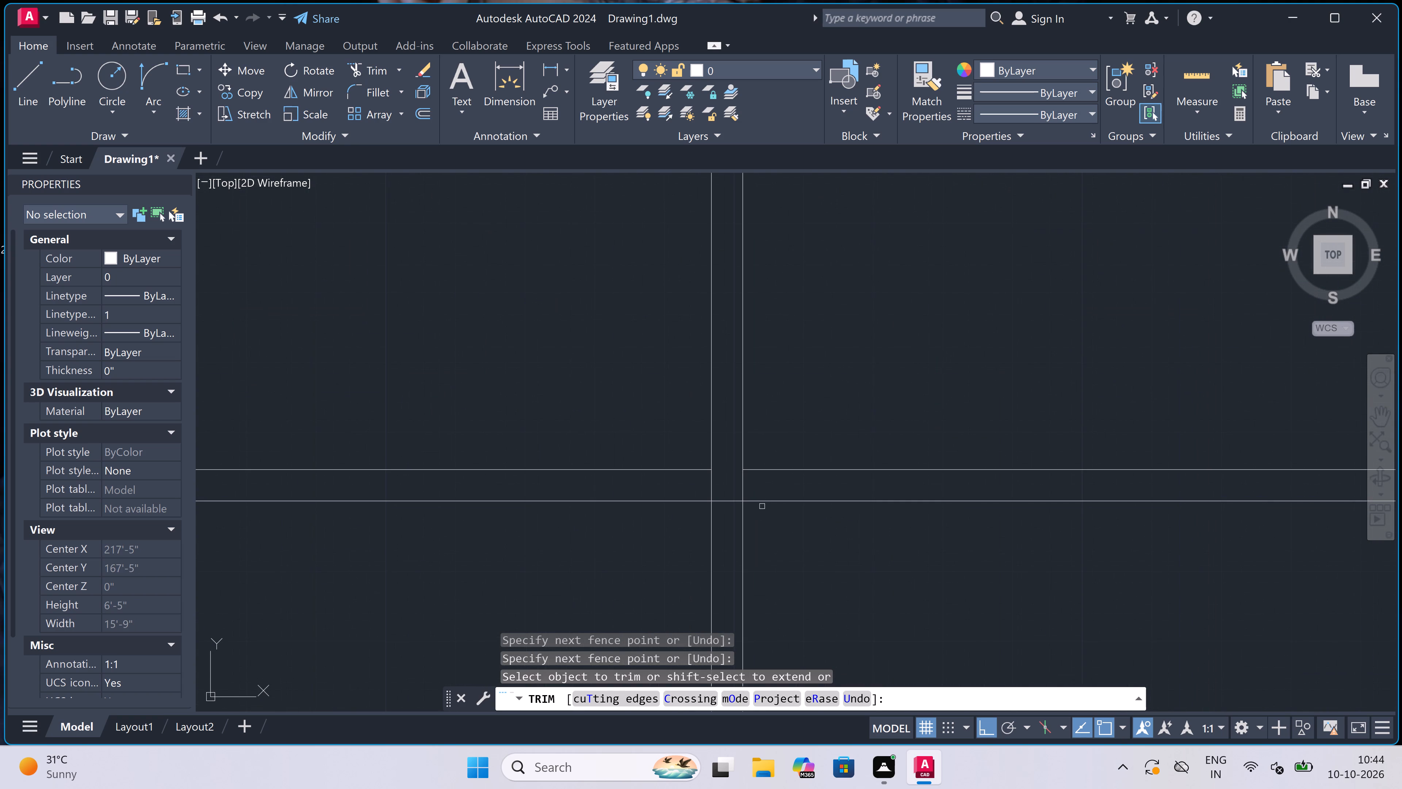
{"action": "scroll", "coordinate": [751, 484], "scroll_direction": "up", "scroll_amount": 1}
{"action": "left_click", "coordinate": [751, 484]}
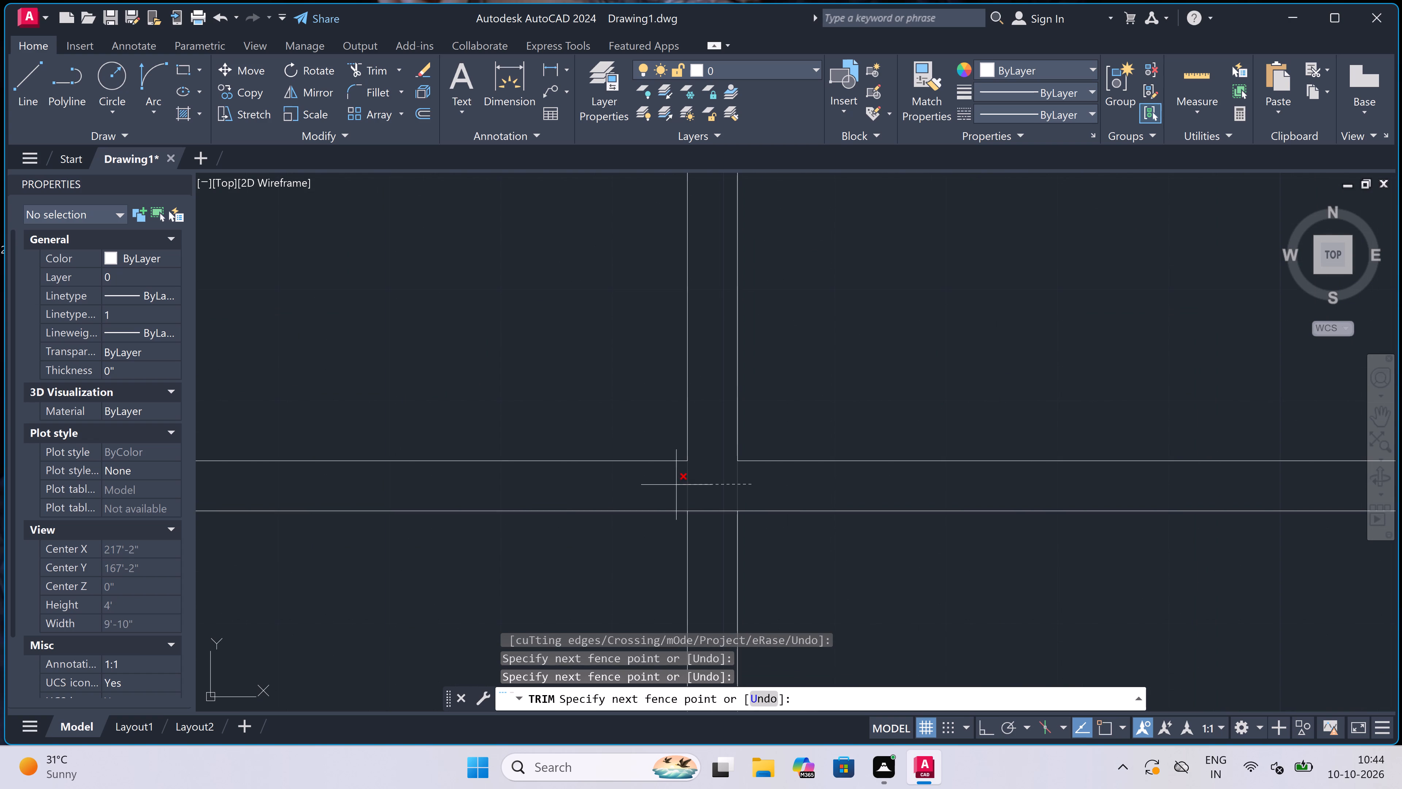
{"action": "double_click", "coordinate": [673, 485]}
{"action": "key", "text": "Escape"}
Draw a door jamb across the long horizontal wall just right of the central partition, with a 2" stop and a 3' leaf going up.
{"action": "type", "text": "l"}
{"action": "key", "text": "space"}
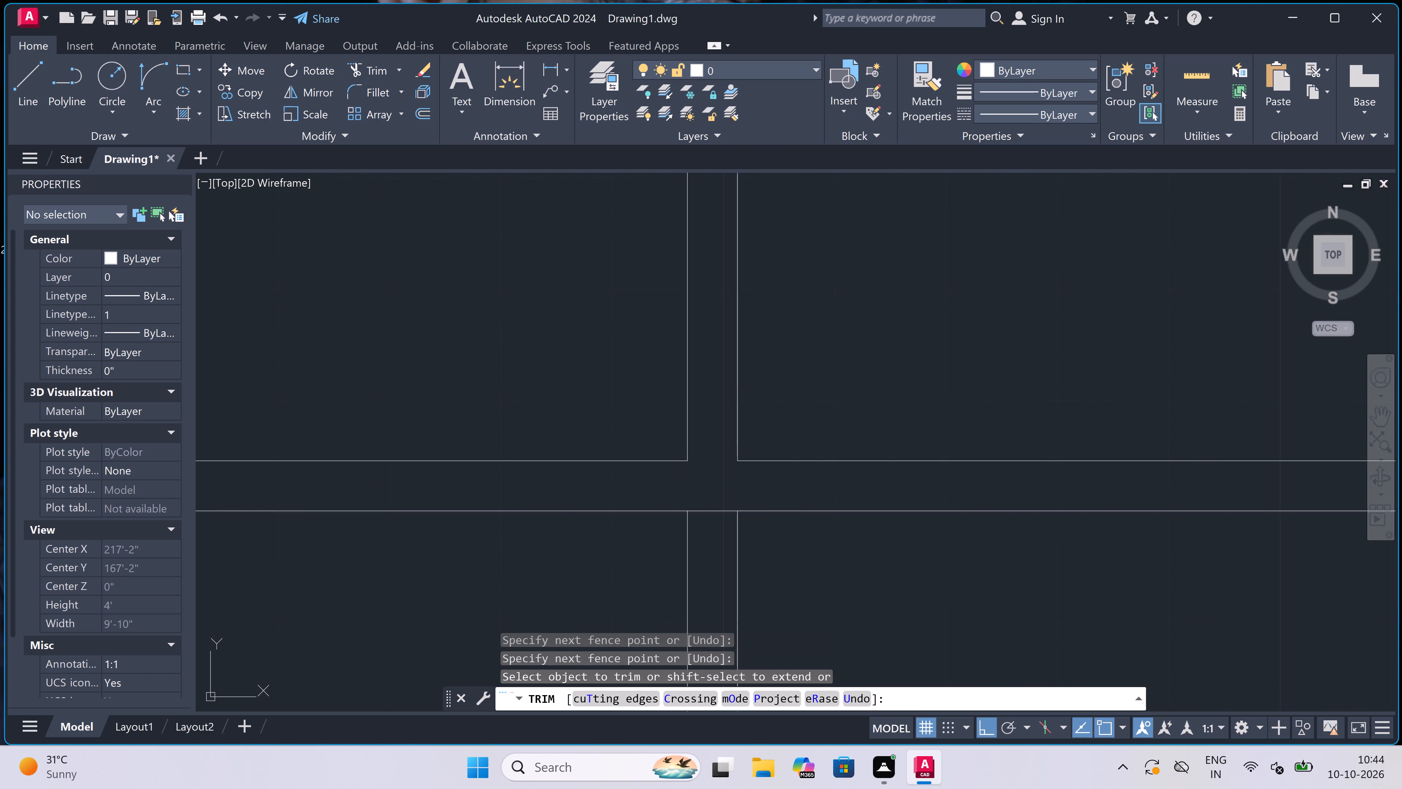
{"action": "left_click", "coordinate": [780, 461]}
{"action": "left_click", "coordinate": [782, 512]}
{"action": "double_click", "coordinate": [781, 489]}
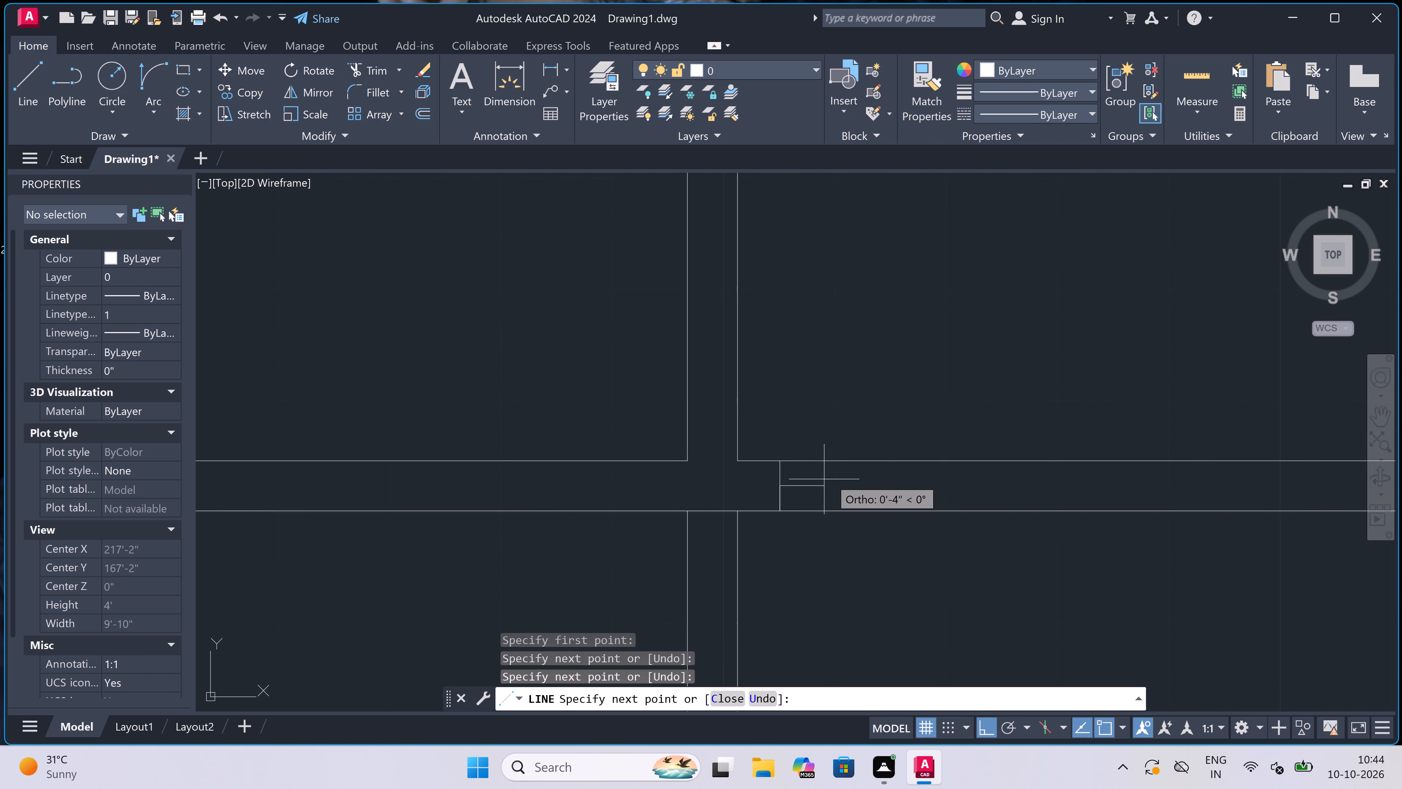
{"action": "type", "text": "2\""}
{"action": "key", "text": "space"}
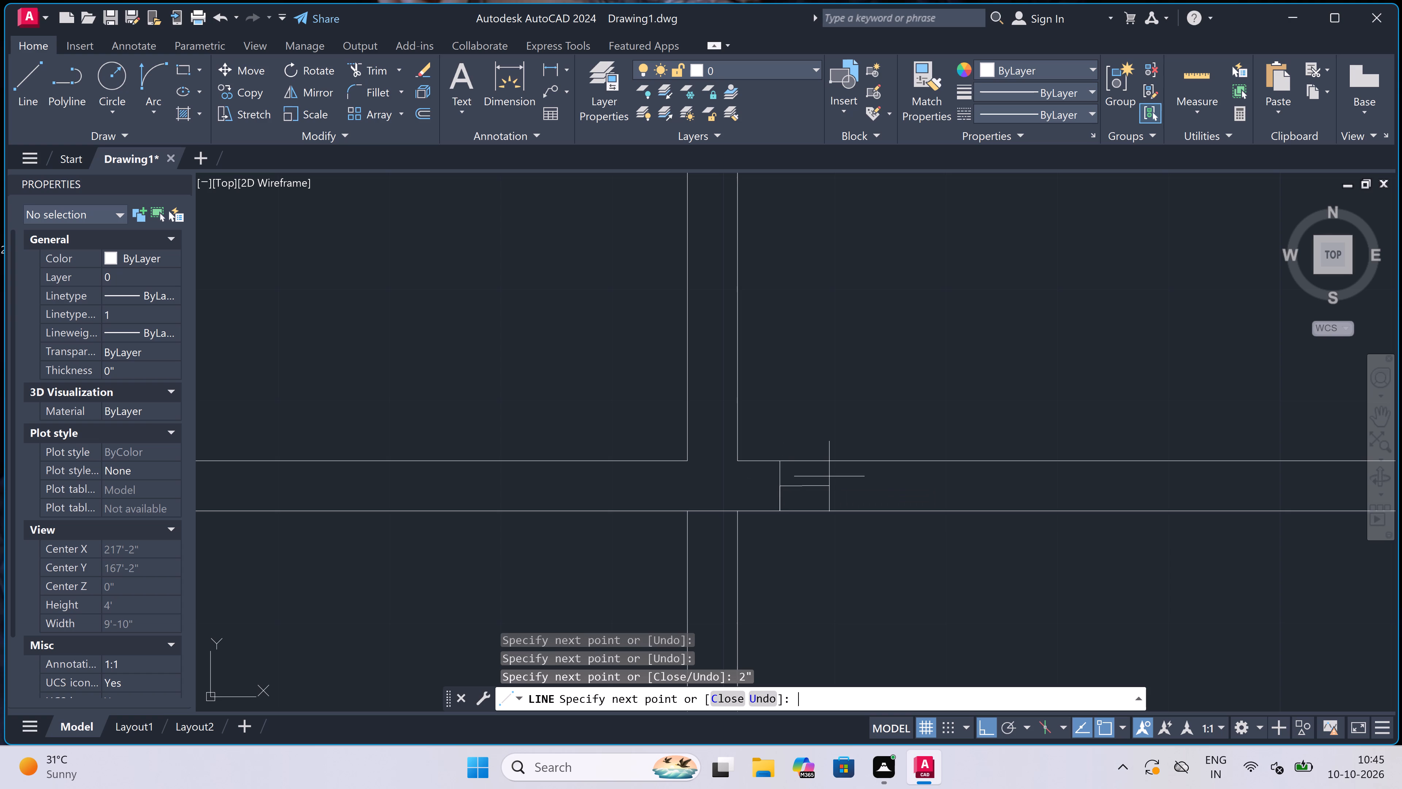
{"action": "type", "text": "3'"}
{"action": "key", "text": "space"}
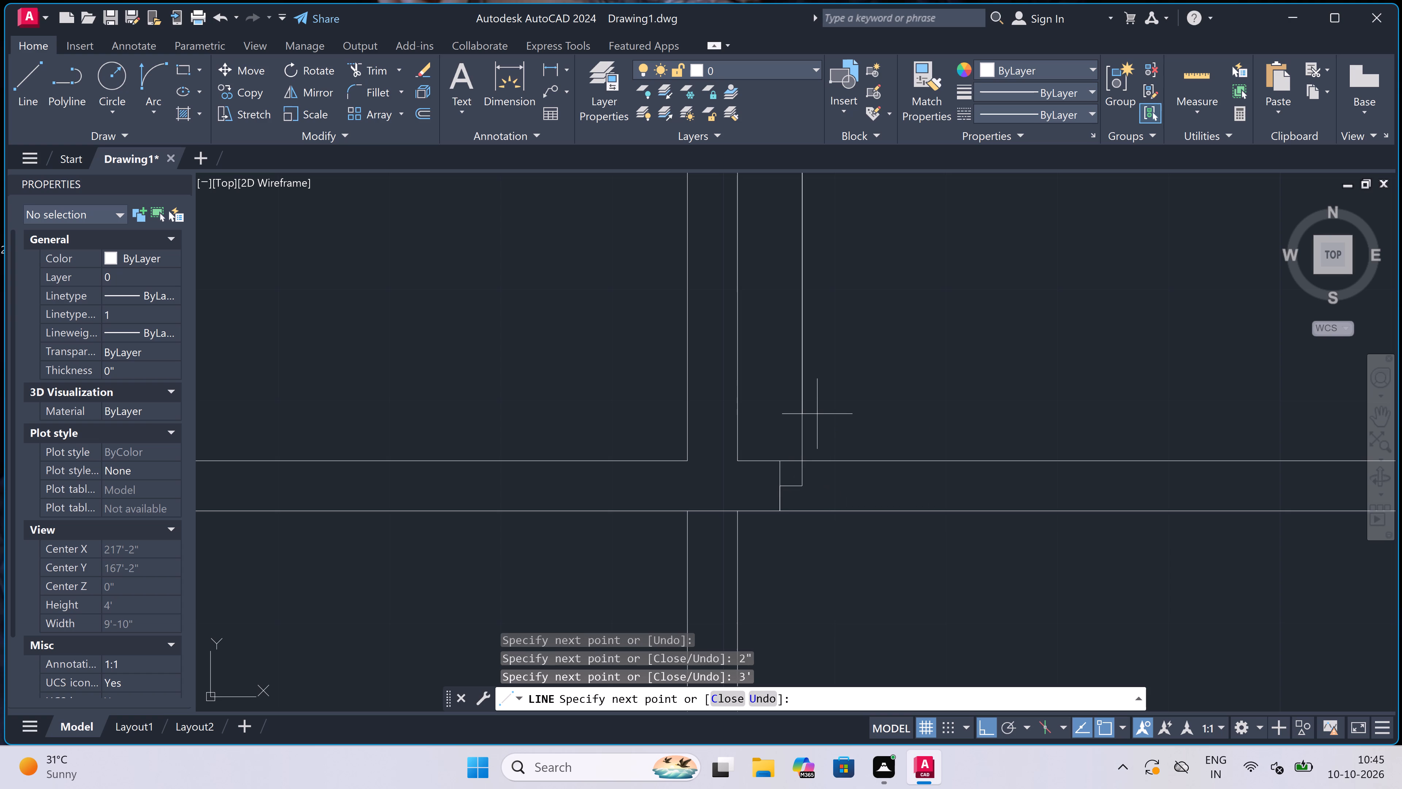
{"action": "key", "text": "Escape"}
Draw a matching jamb across the wall just left of the central partition, with a 2" stop and a 3' leaf going up.
{"action": "key", "text": "space"}
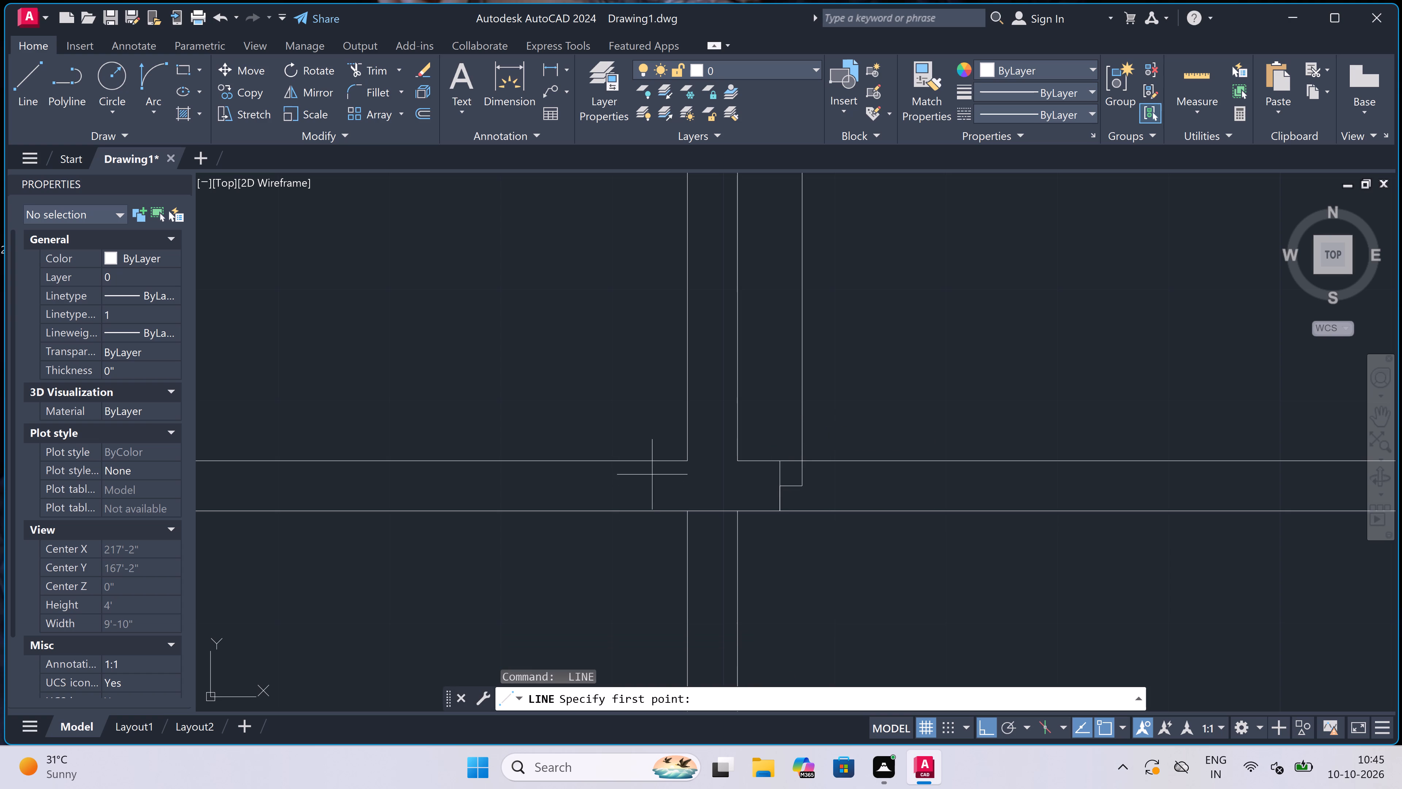
{"action": "double_click", "coordinate": [653, 462]}
{"action": "left_click", "coordinate": [651, 512]}
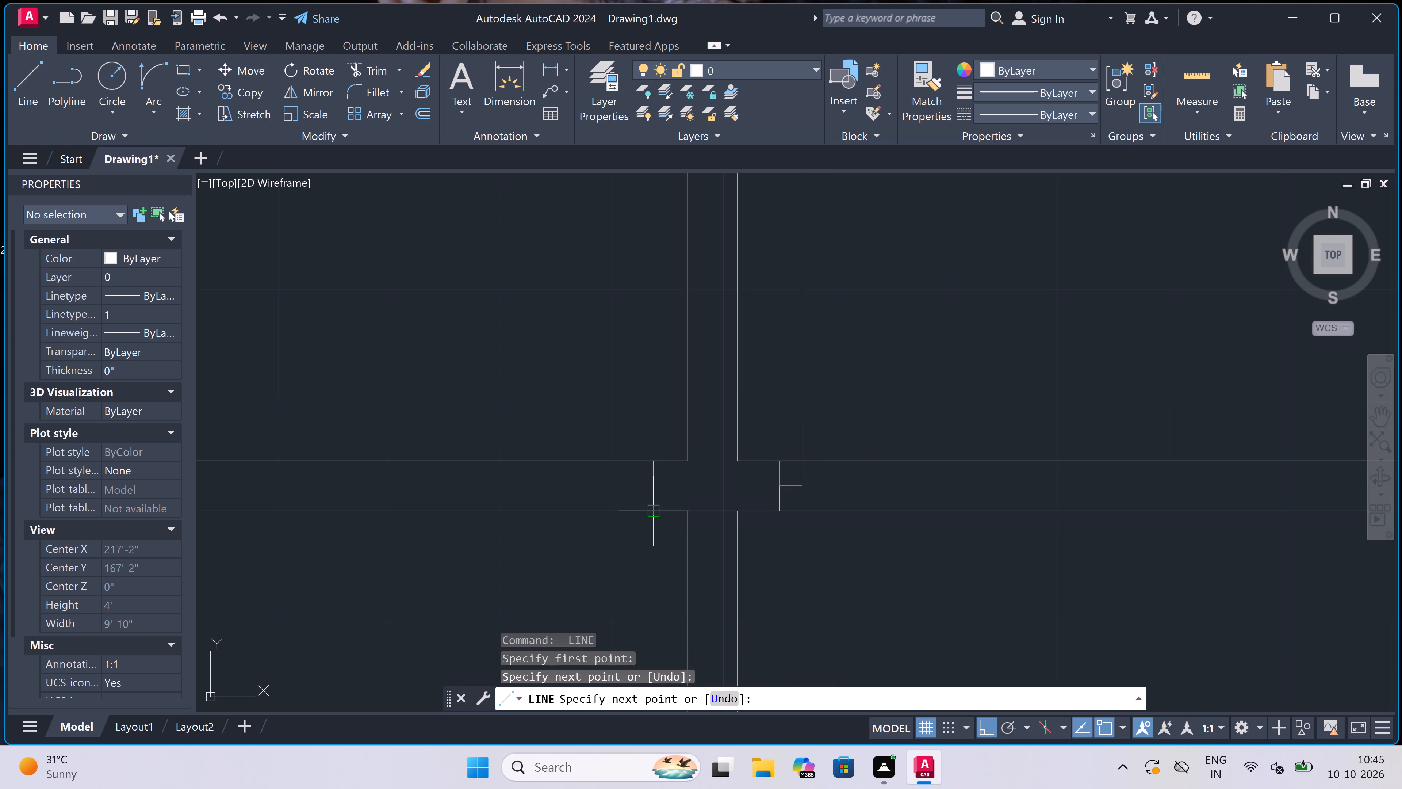
{"action": "left_click", "coordinate": [651, 487]}
{"action": "type", "text": "2\""}
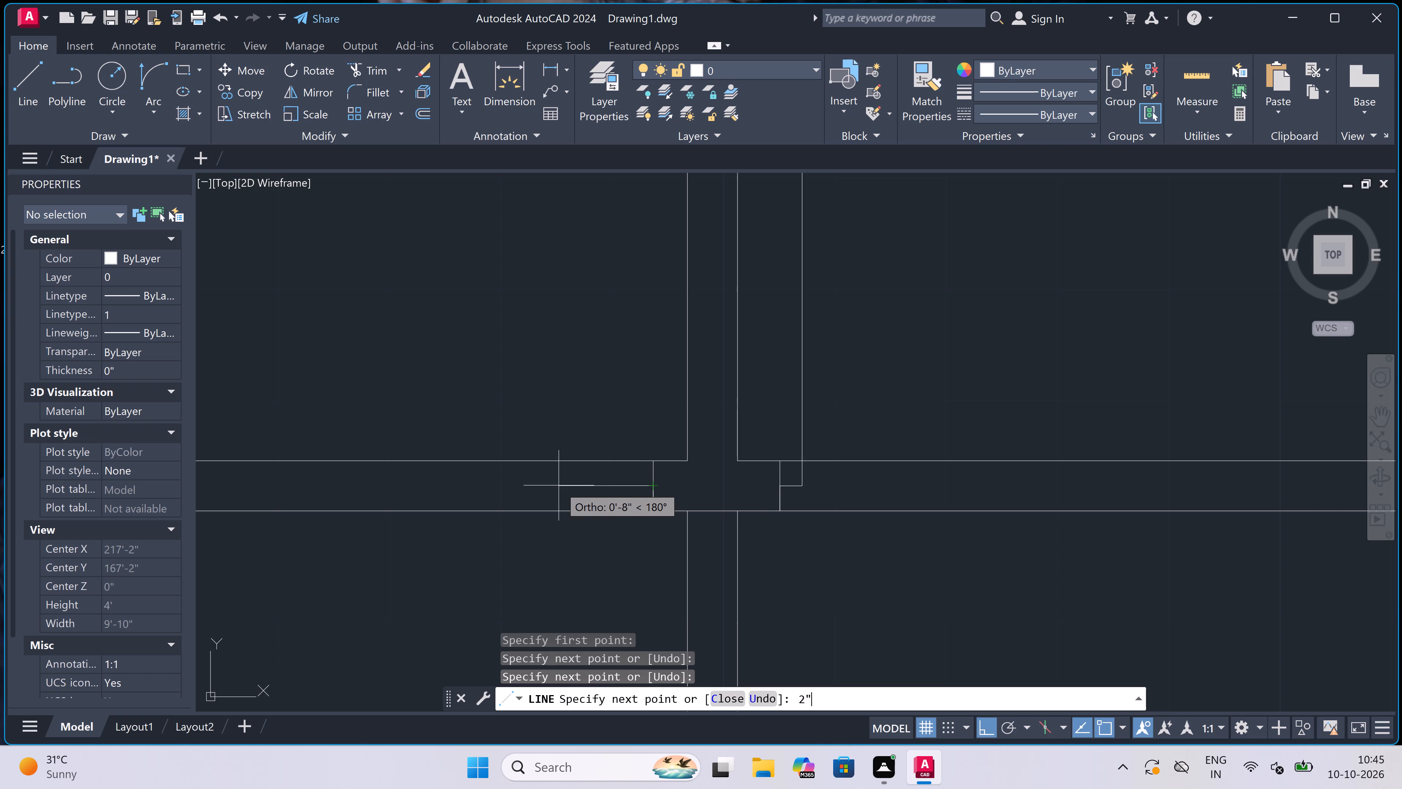
{"action": "key", "text": "space"}
{"action": "type", "text": "3'"}
{"action": "key", "text": "space"}
{"action": "key", "text": "Escape"}
Draw the left door's opposite jamb across the long horizontal wall, with a 2" stop pointing toward the leaf.
{"action": "key", "text": "space"}
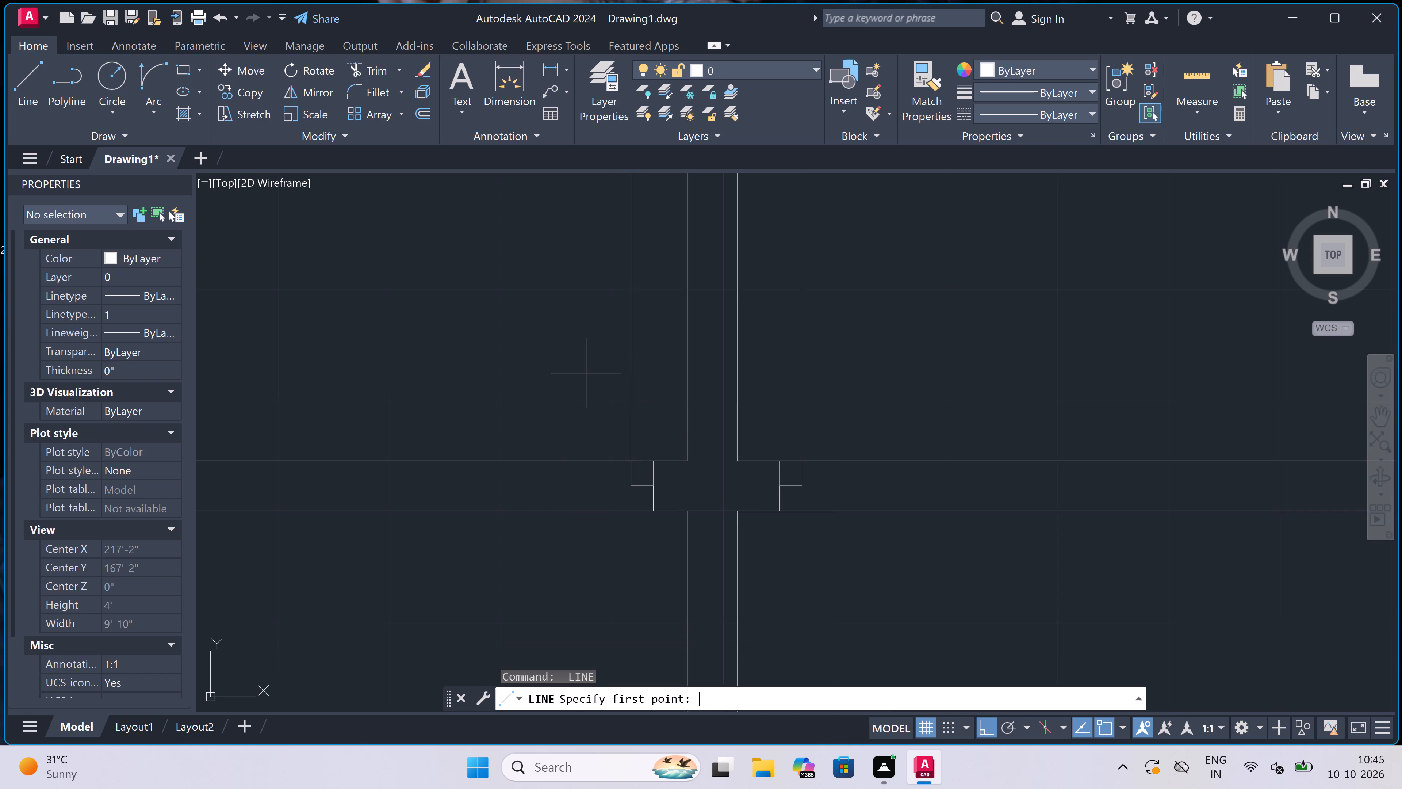
{"action": "scroll", "coordinate": [586, 373], "scroll_direction": "down", "scroll_amount": 4}
{"action": "scroll", "coordinate": [566, 301], "scroll_direction": "up", "scroll_amount": 2}
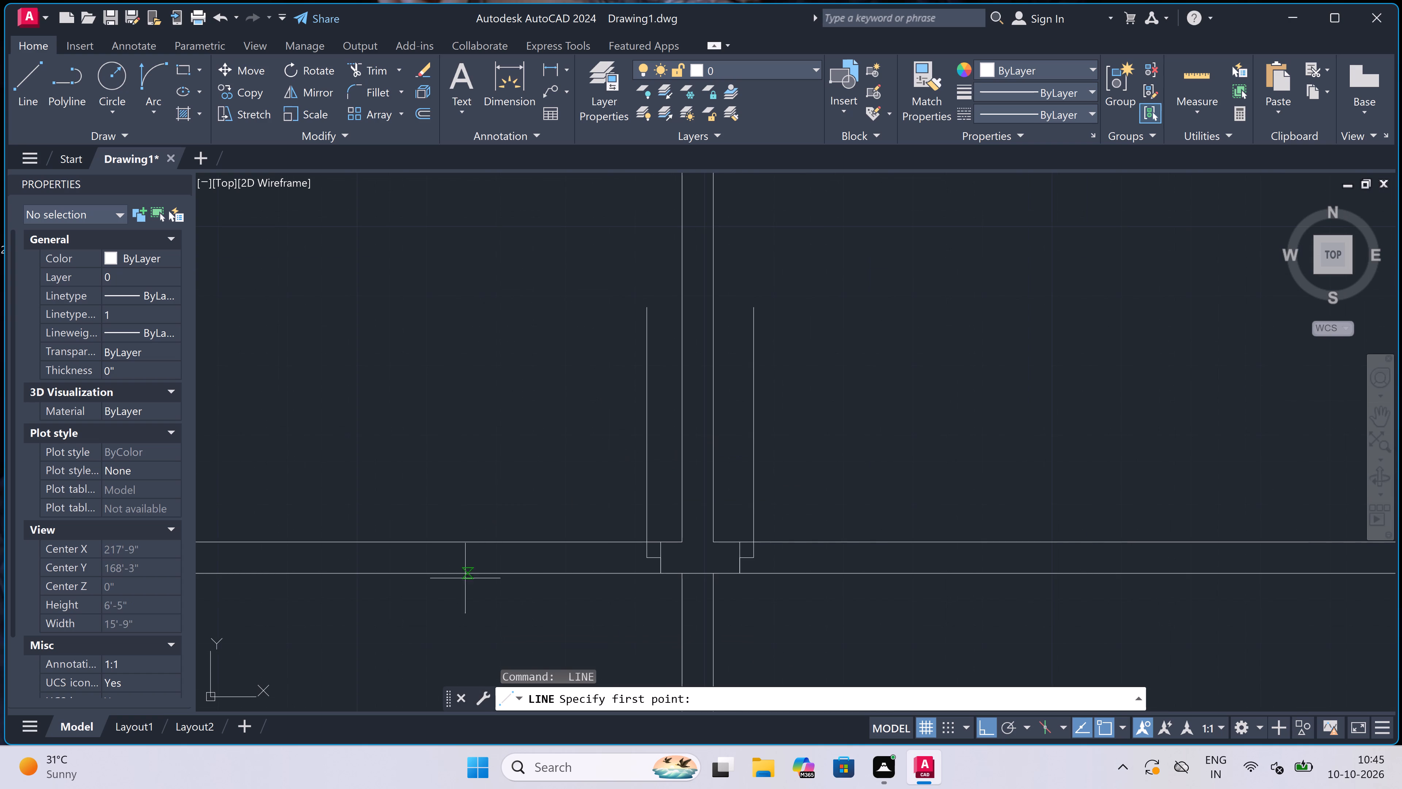
{"action": "double_click", "coordinate": [417, 543]}
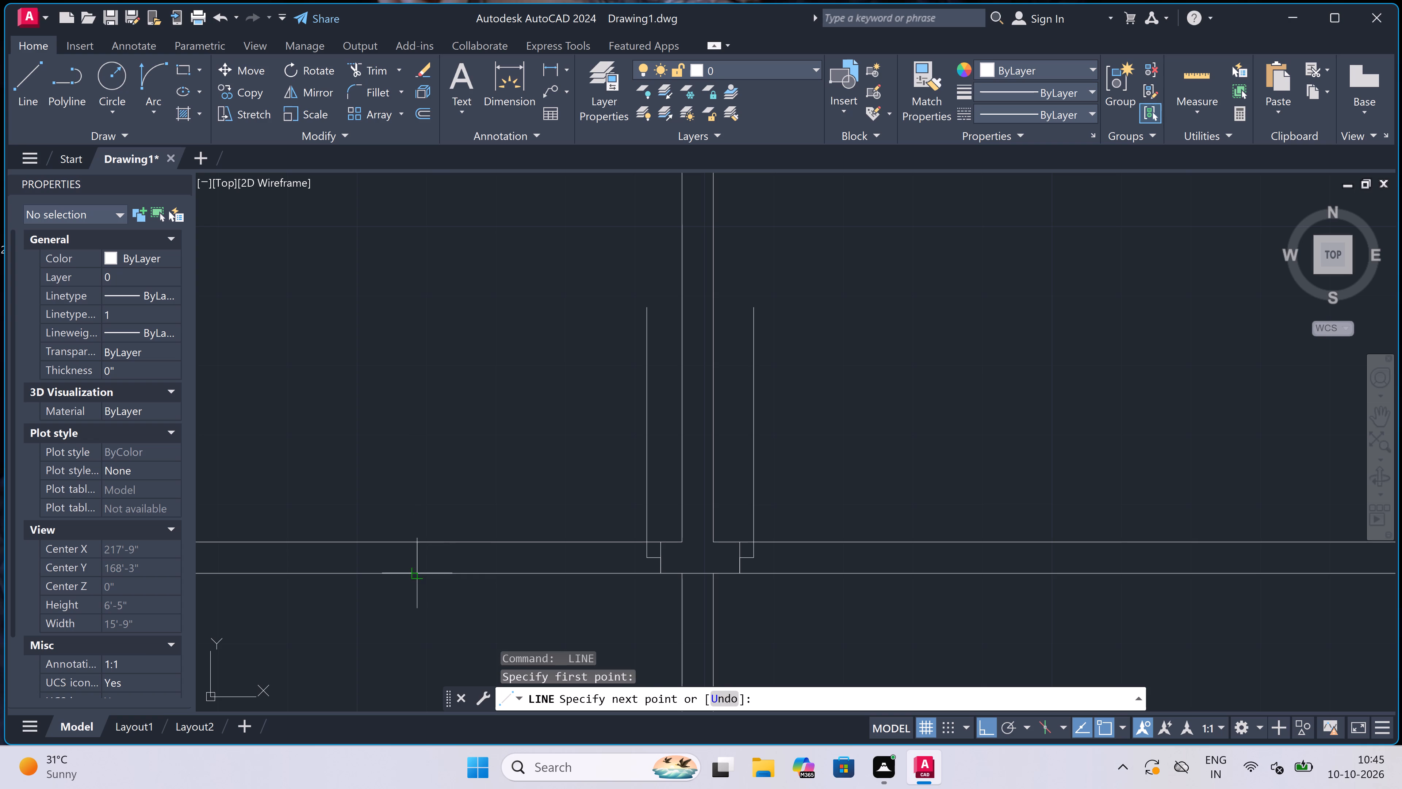
{"action": "double_click", "coordinate": [417, 577]}
{"action": "double_click", "coordinate": [417, 562]}
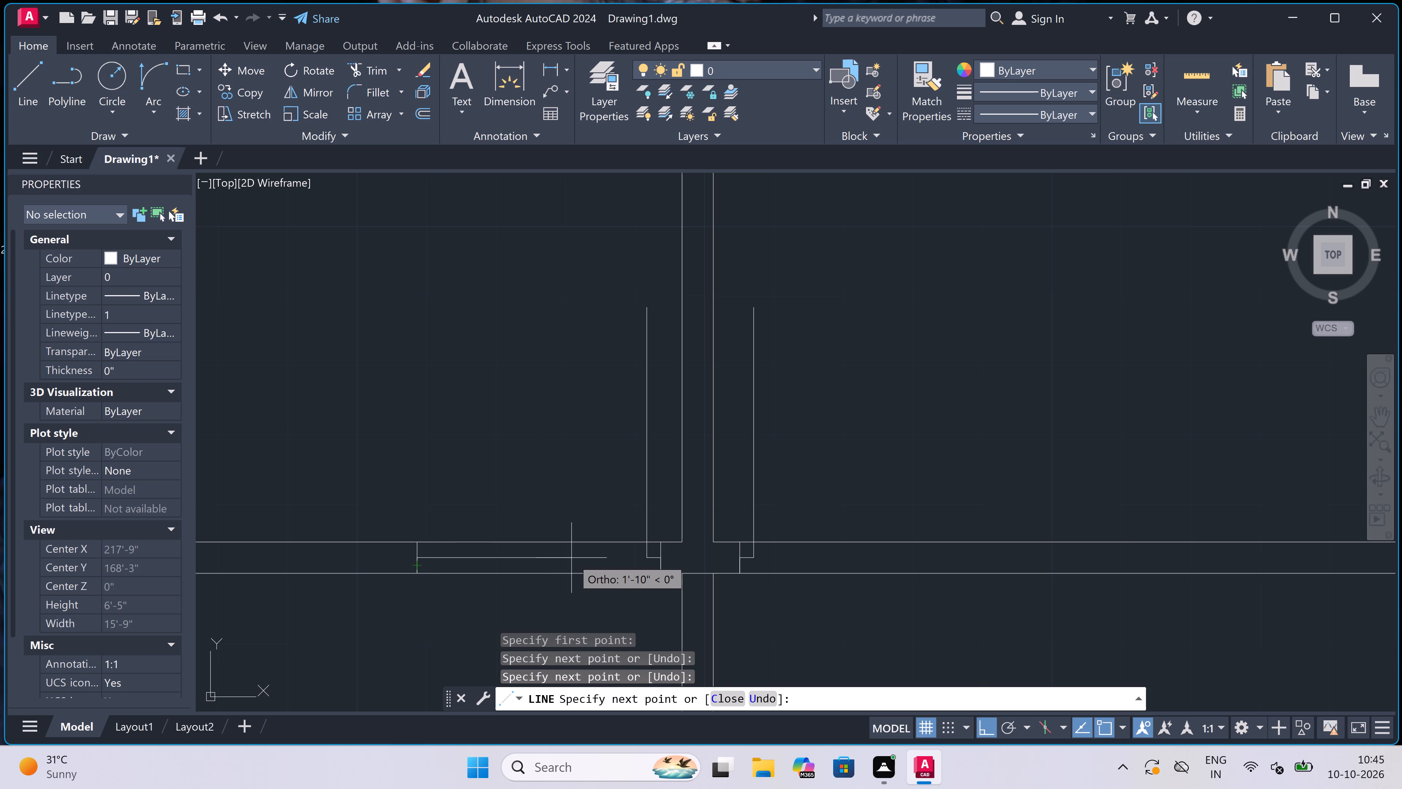
{"action": "key", "text": "2"}
{"action": "type", "text": "\""}
{"action": "key", "text": "space"}
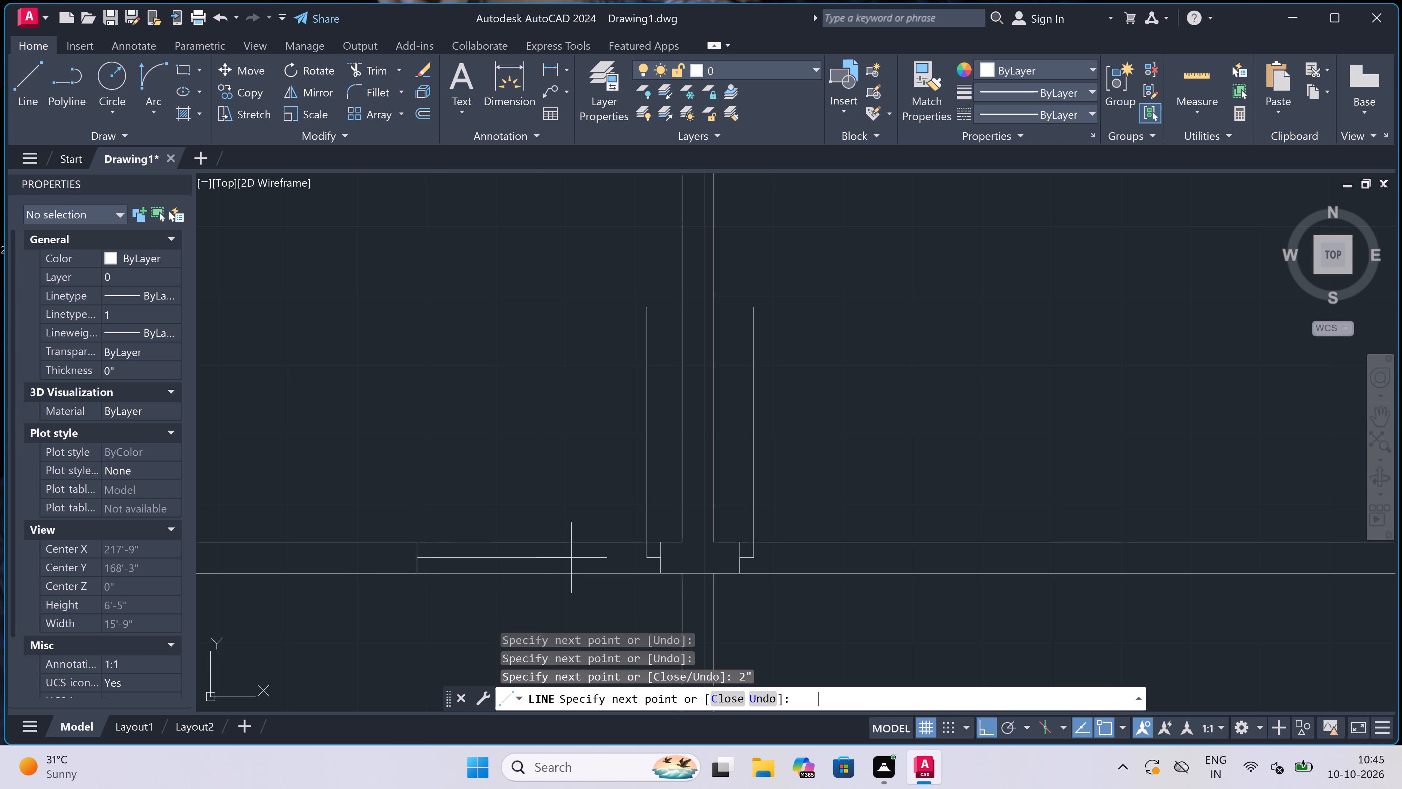
{"action": "key", "text": "Escape"}
Draw the left door's swing arc from the leaf's upper end to the opposite stop, with a horizontal start direction.
{"action": "double_click", "coordinate": [154, 76]}
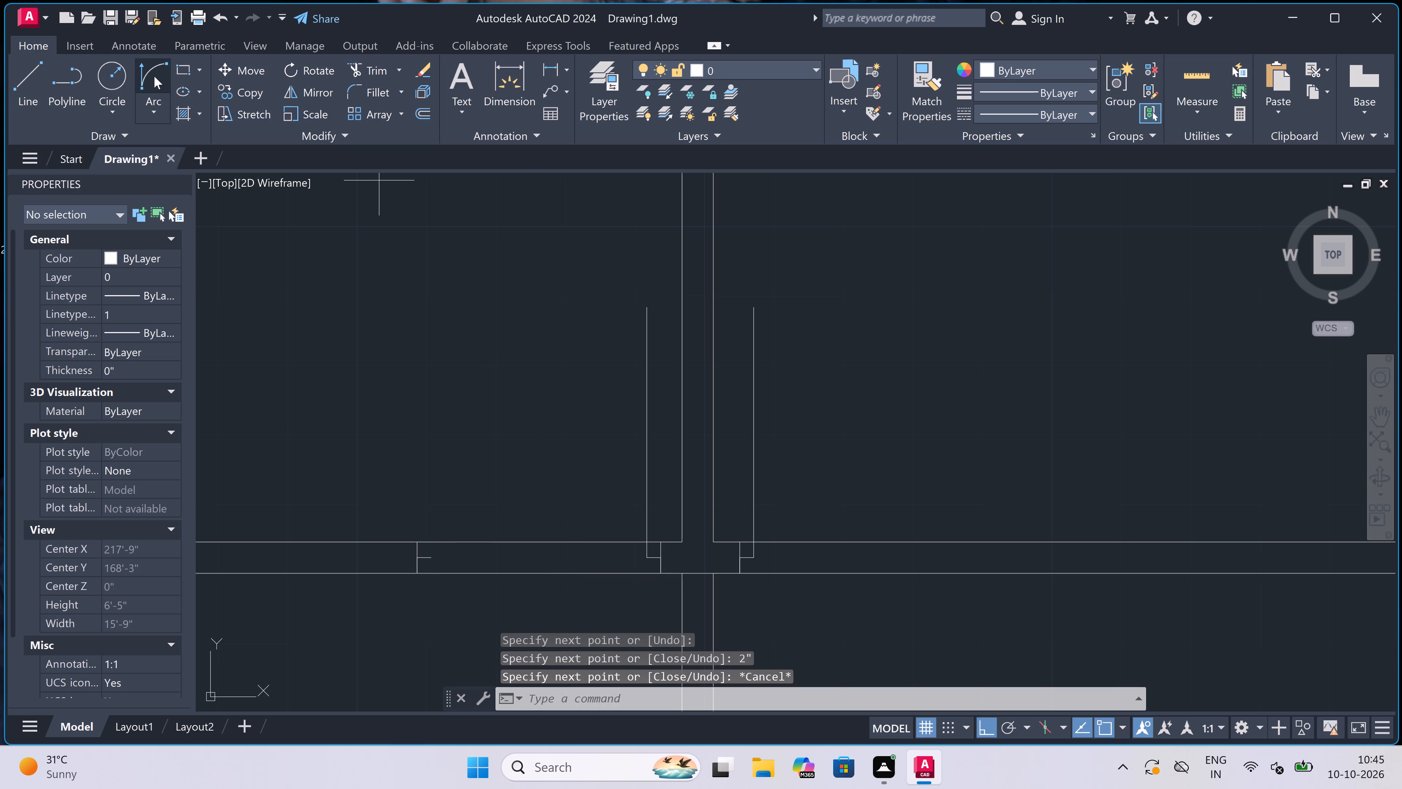
{"action": "left_click", "coordinate": [651, 308]}
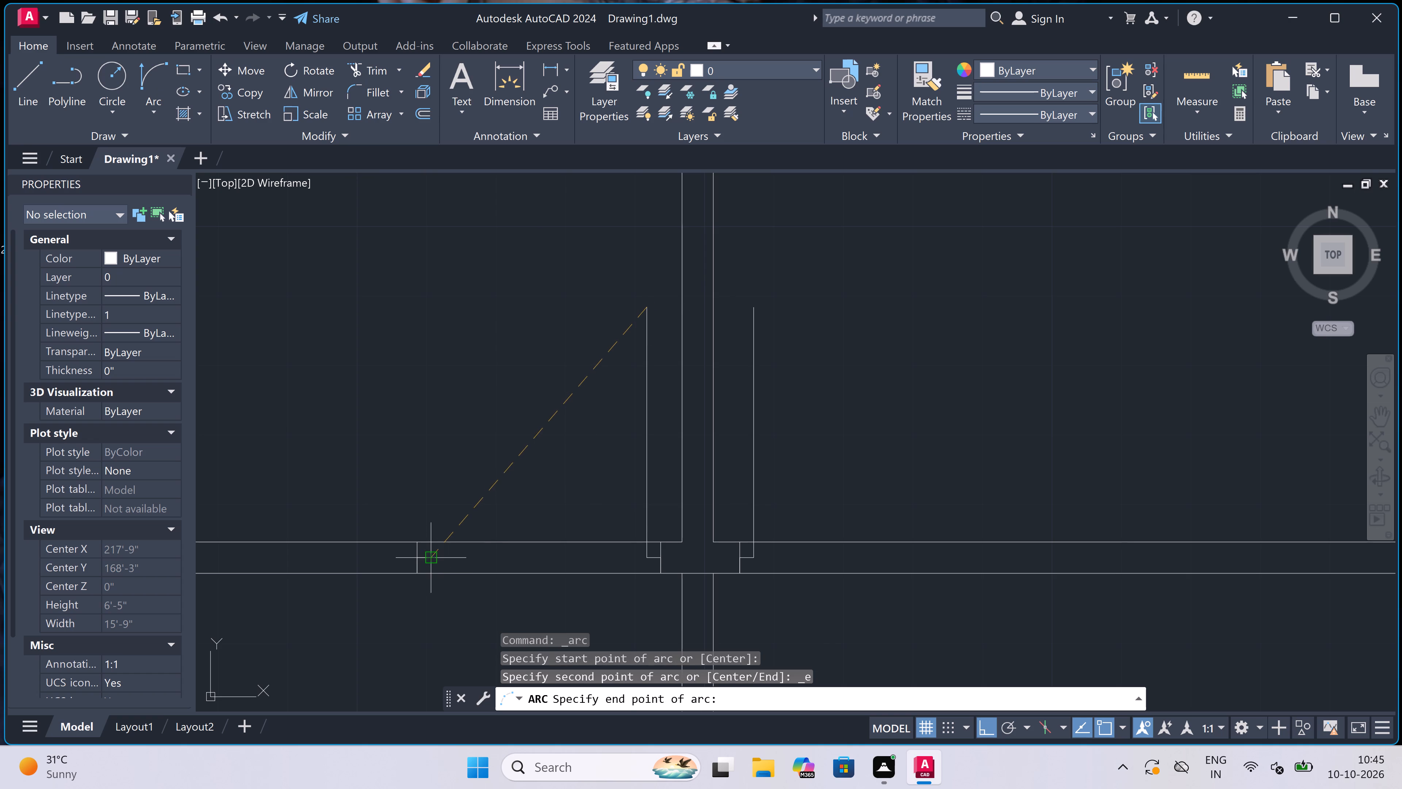
{"action": "double_click", "coordinate": [436, 552]}
{"action": "left_click", "coordinate": [396, 363]}
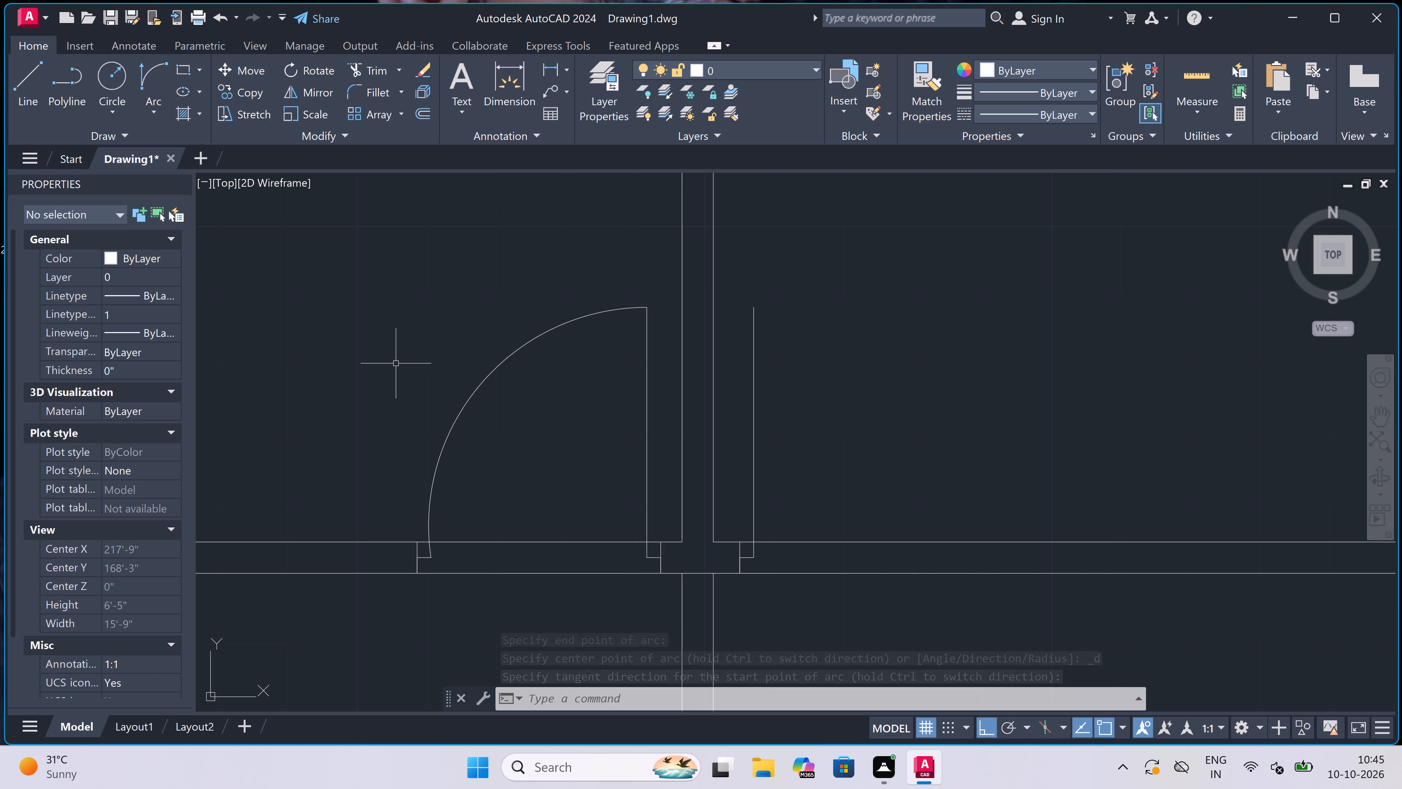
Draw the right door's opposite jamb across the long horizontal wall, with a 2" stop pointing toward the leaf.
{"action": "type", "text": "l"}
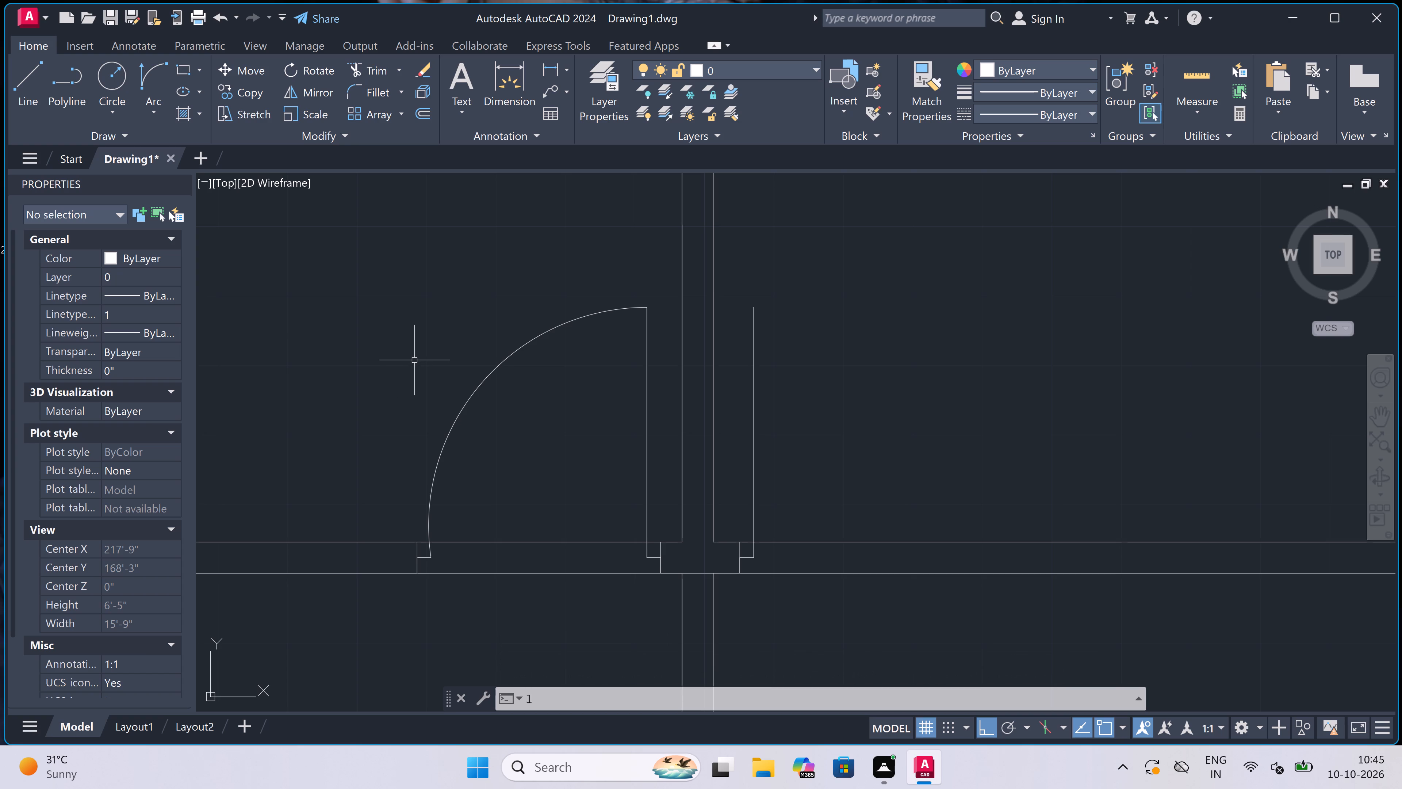
{"action": "key", "text": "space"}
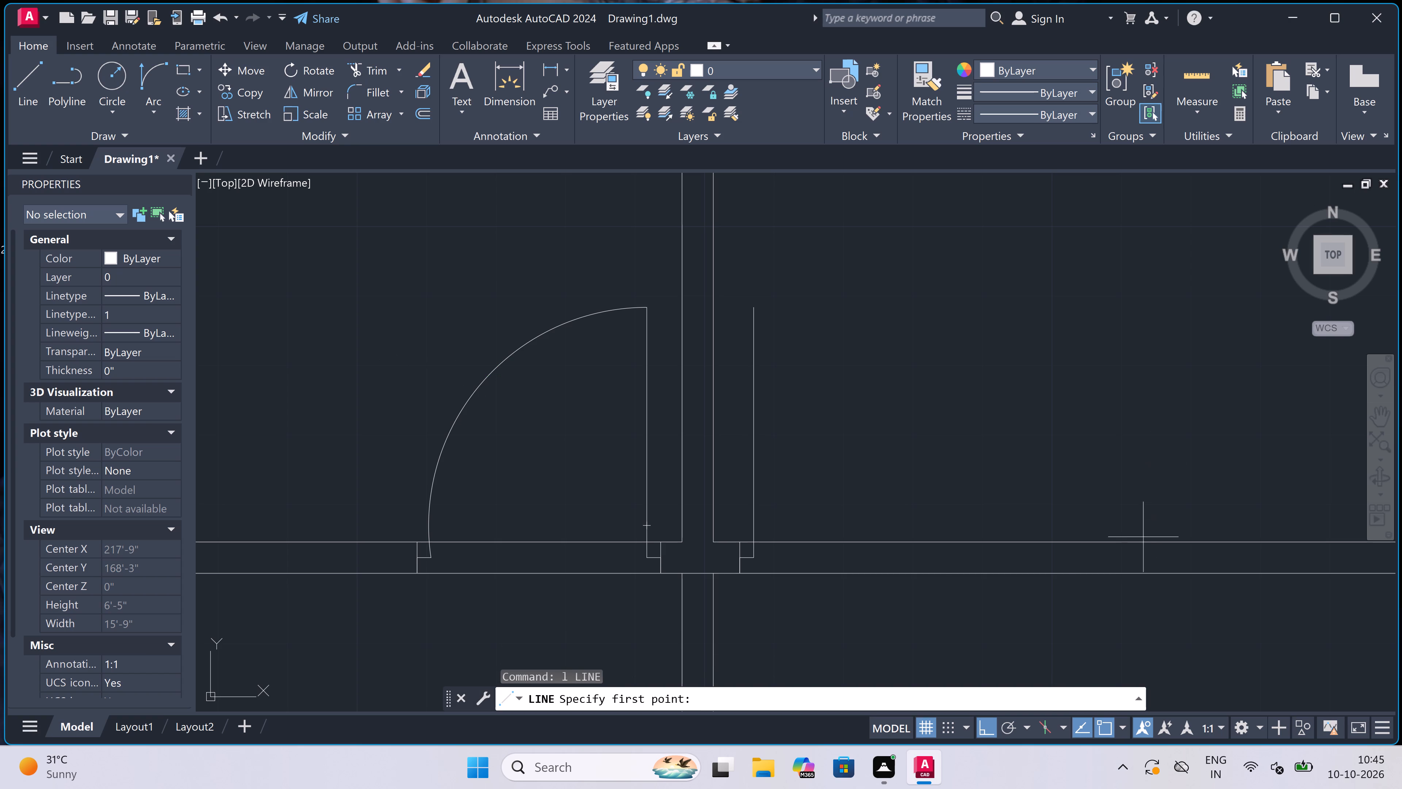
{"action": "double_click", "coordinate": [972, 540]}
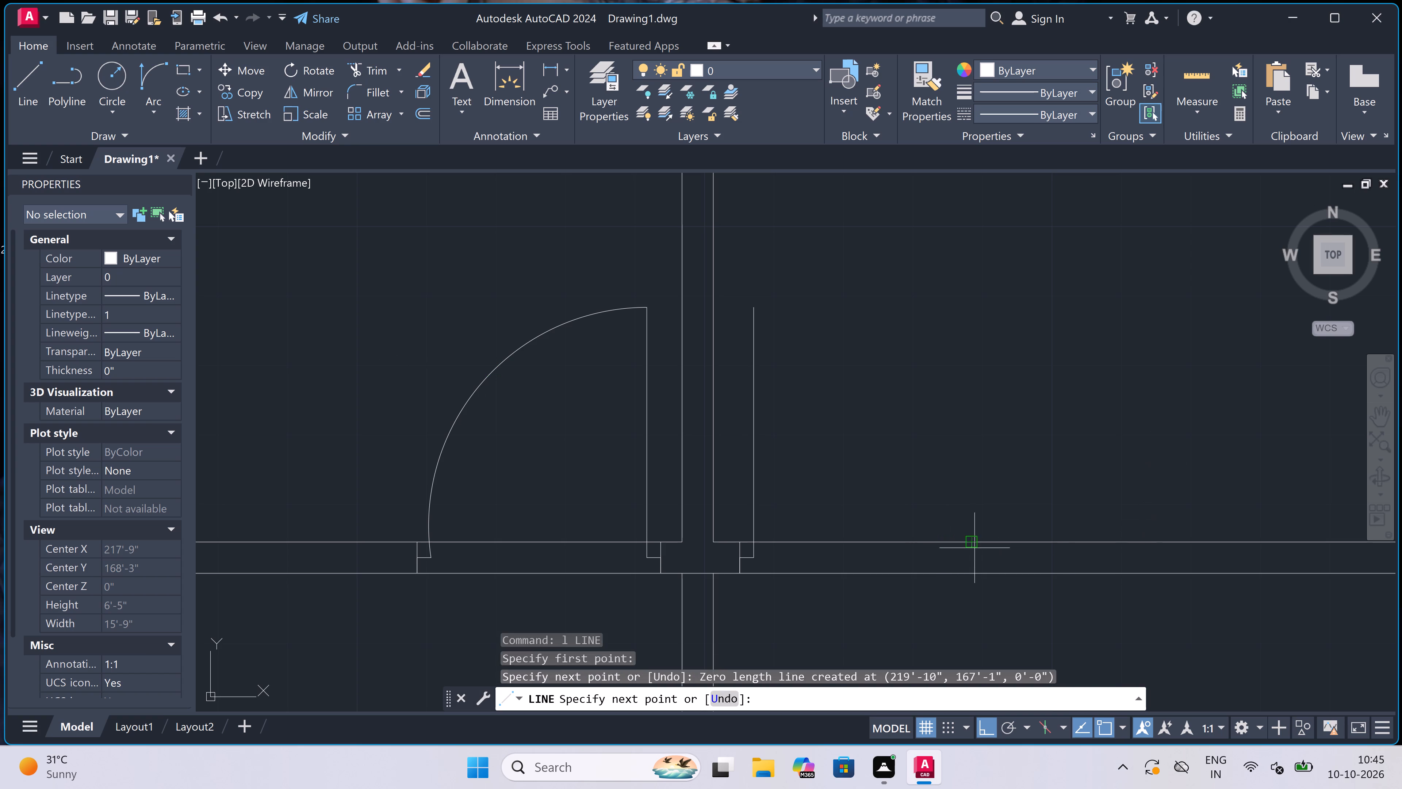
{"action": "double_click", "coordinate": [974, 566]}
{"action": "left_click", "coordinate": [970, 548]}
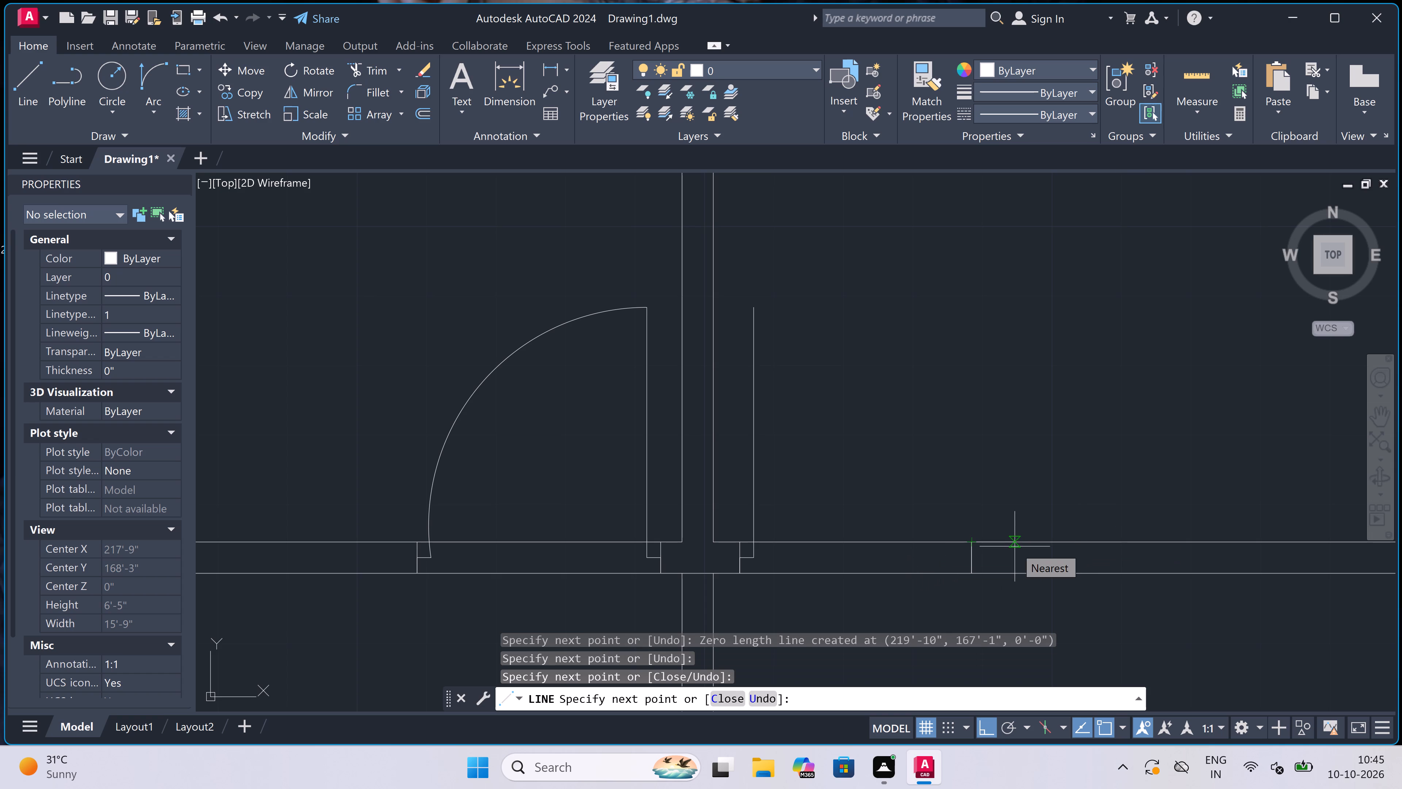
{"action": "key", "text": "ctrl+z"}
{"action": "scroll", "coordinate": [990, 563], "scroll_direction": "up", "scroll_amount": 2}
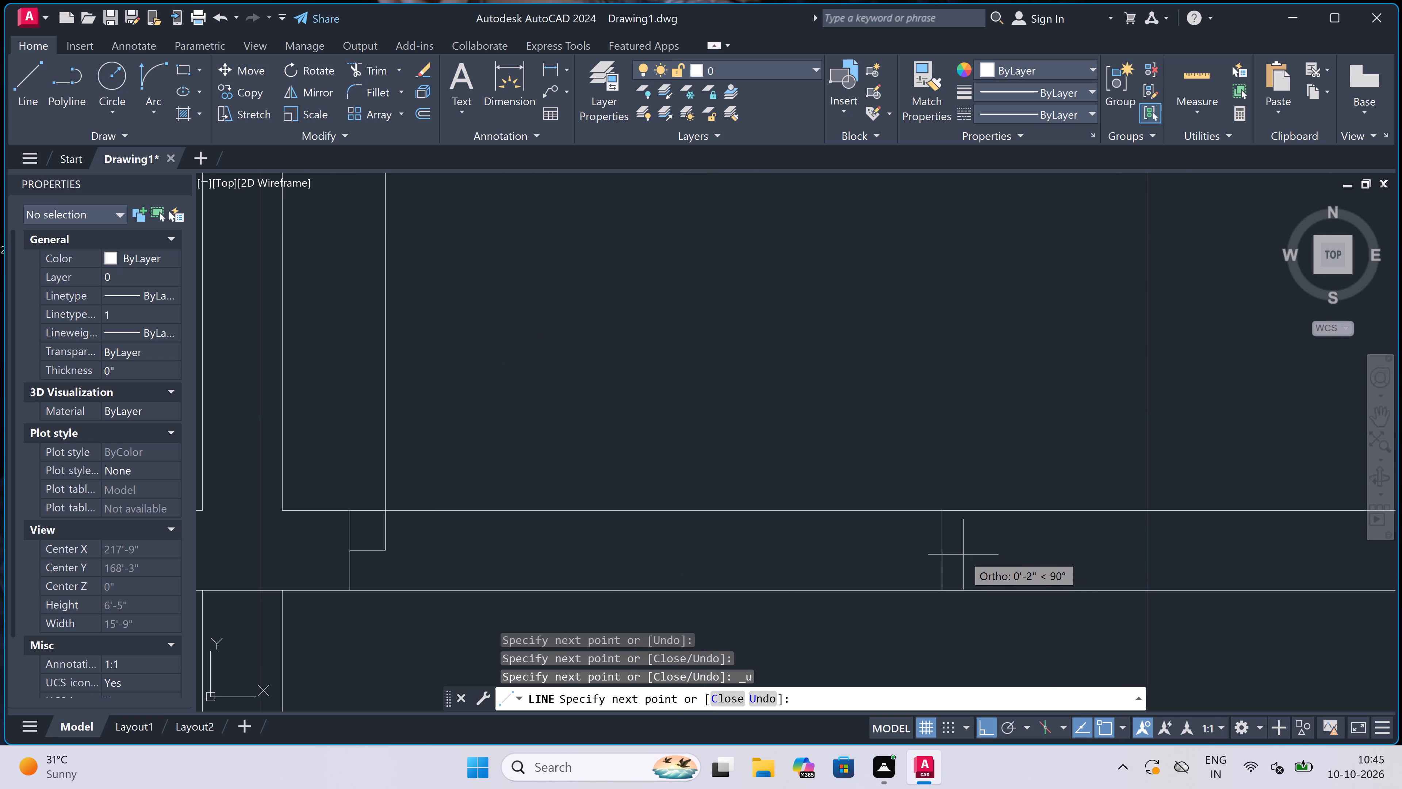
{"action": "left_click", "coordinate": [942, 551]}
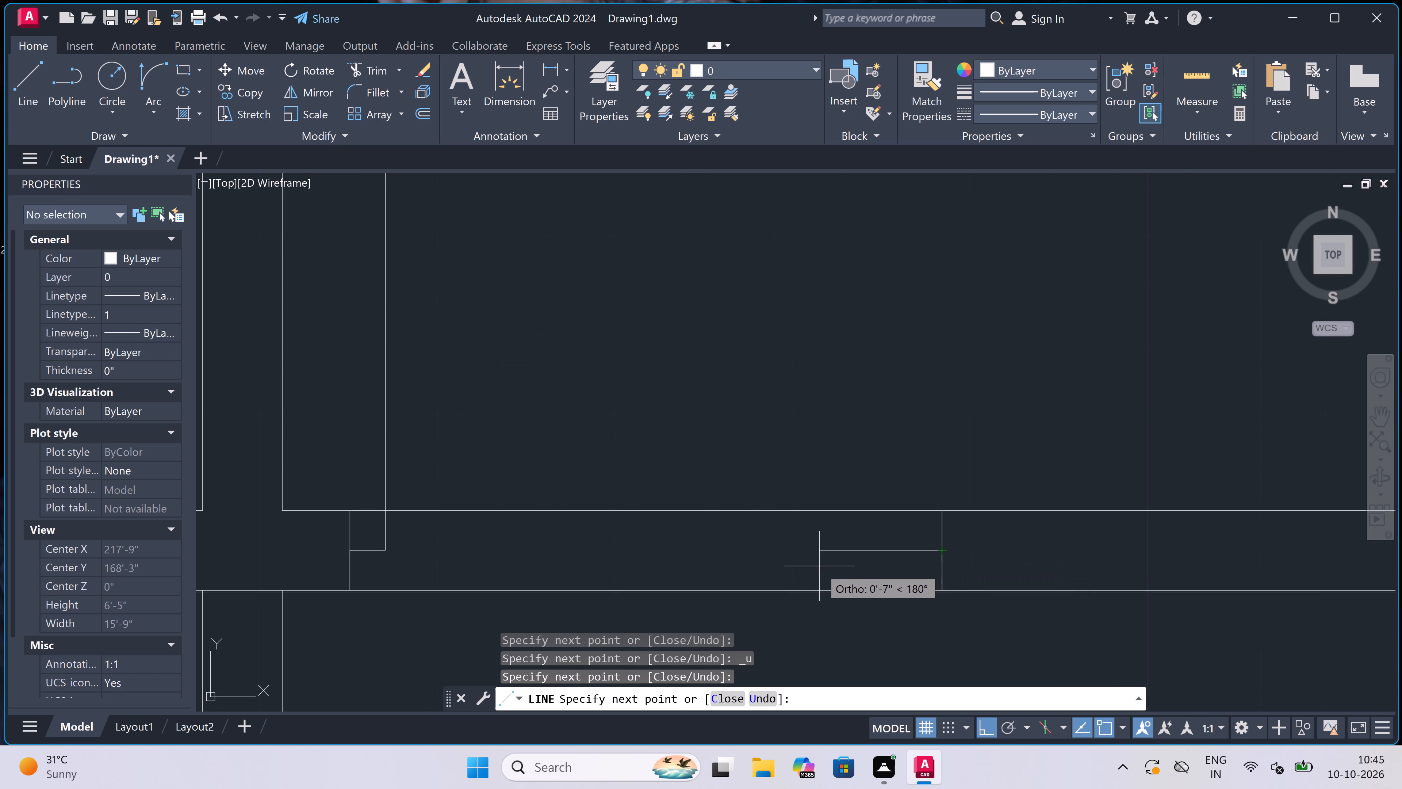
{"action": "type", "text": "2\""}
{"action": "key", "text": "space"}
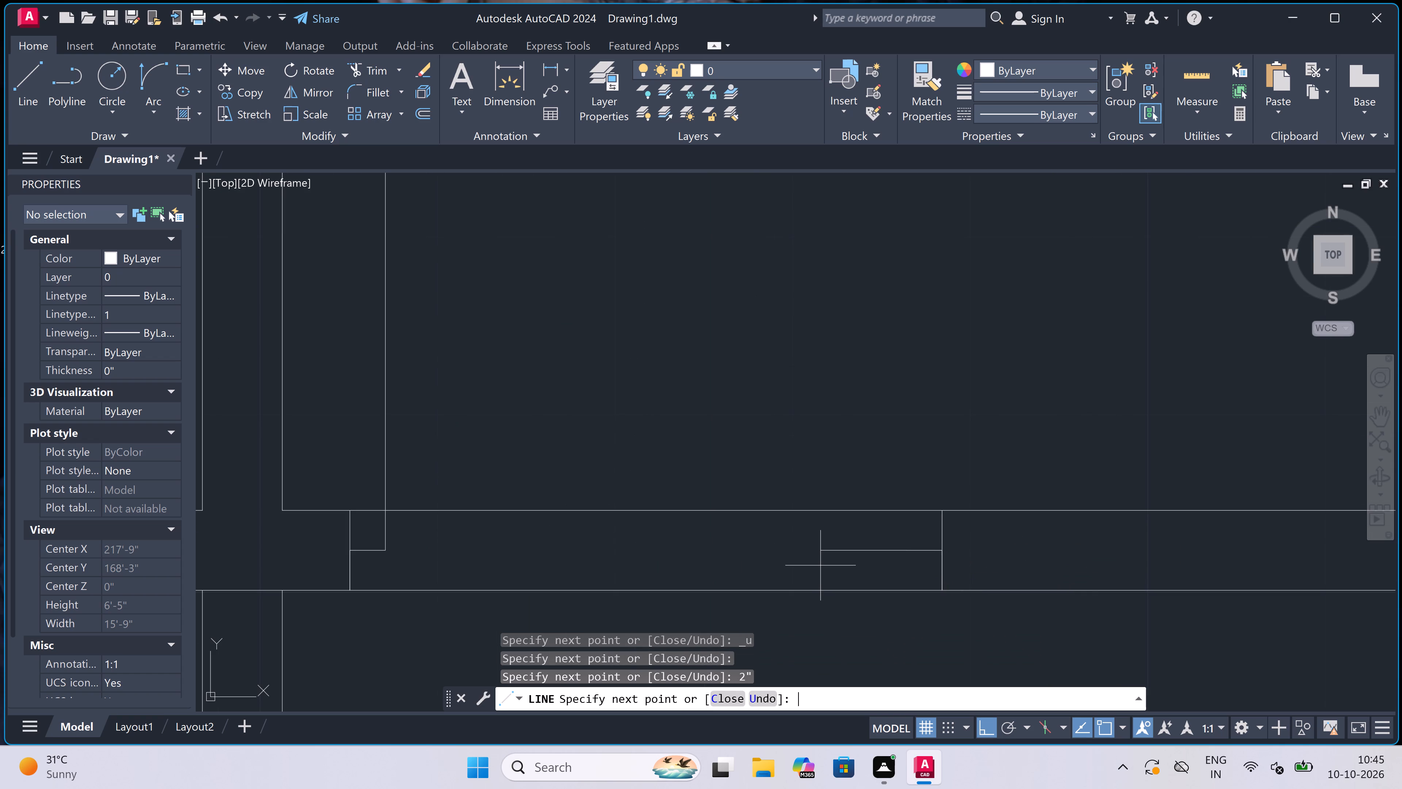
{"action": "key", "text": "Escape"}
Draw the right door's swing arc from the leaf's upper end to the opposite stop, with a horizontal start direction.
{"action": "scroll", "coordinate": [821, 561], "scroll_direction": "down", "scroll_amount": 1}
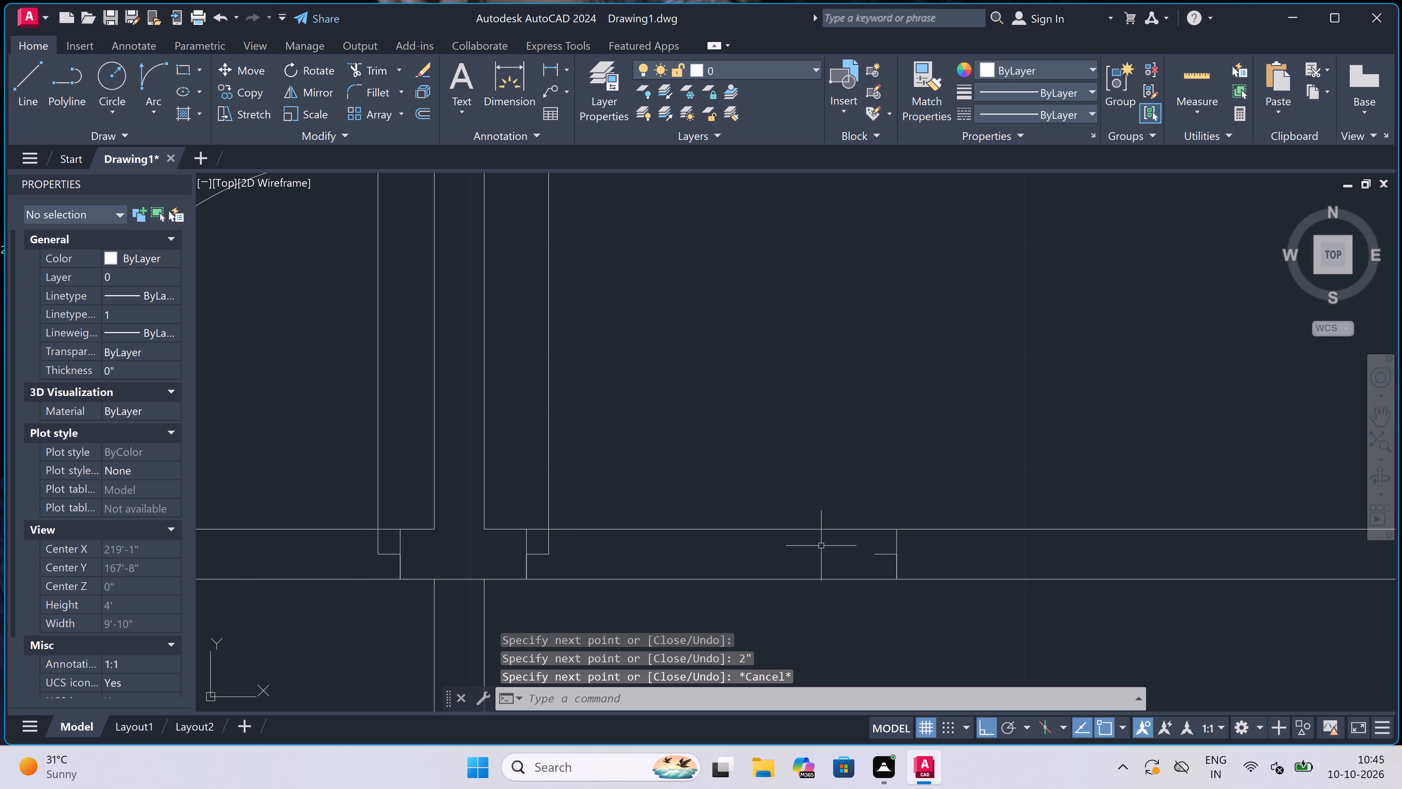
{"action": "scroll", "coordinate": [833, 435], "scroll_direction": "down", "scroll_amount": 1}
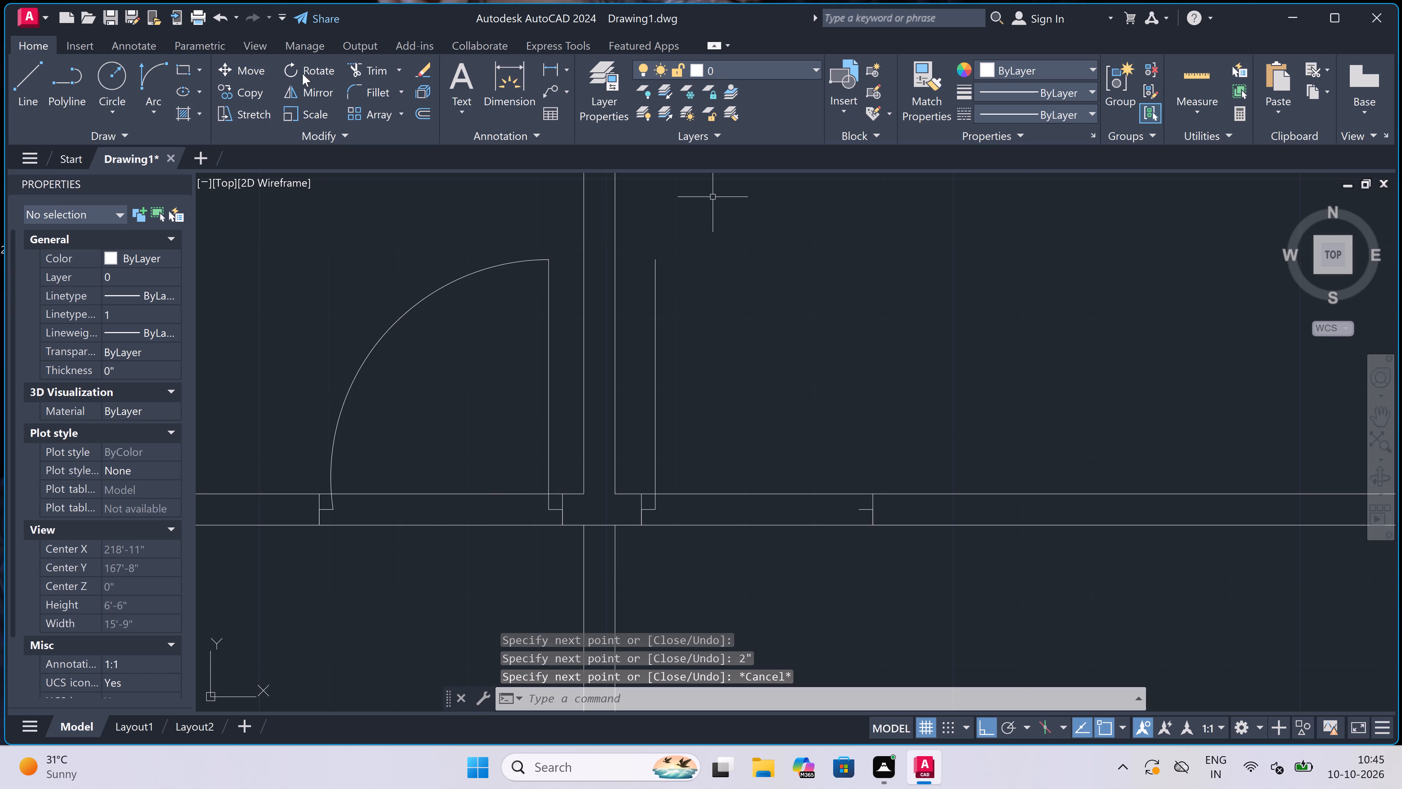
{"action": "double_click", "coordinate": [147, 73]}
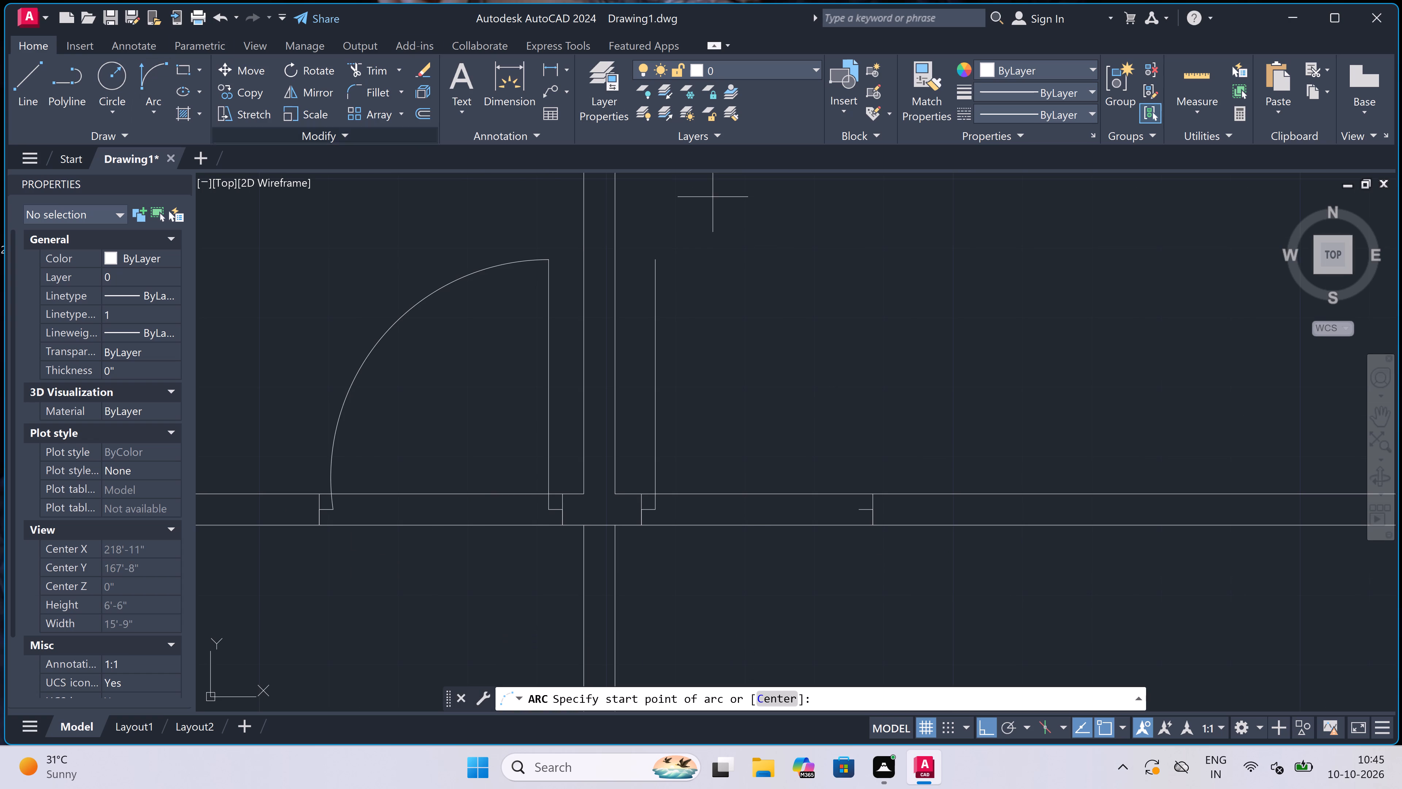
{"action": "double_click", "coordinate": [657, 256]}
{"action": "left_click", "coordinate": [853, 512]}
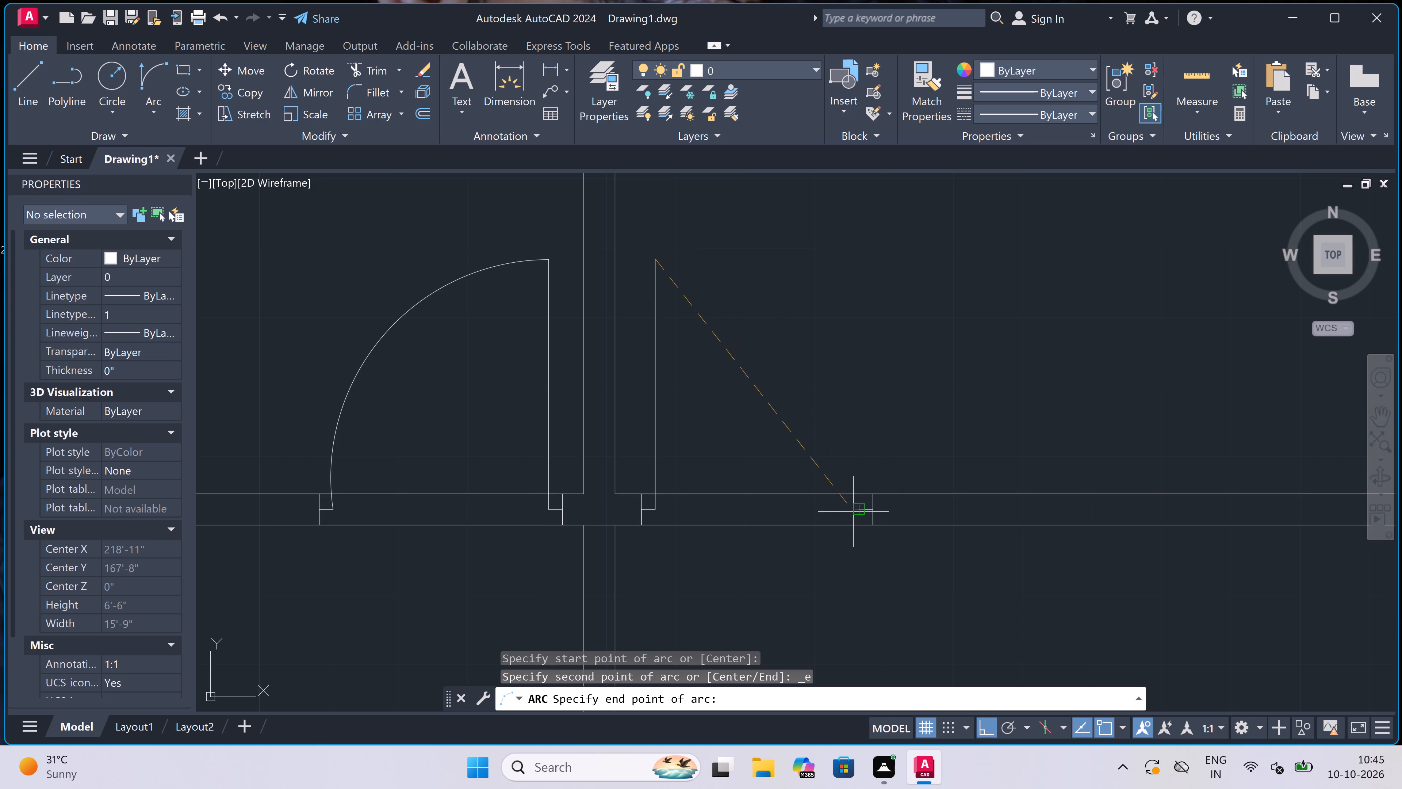
{"action": "left_click", "coordinate": [918, 436]}
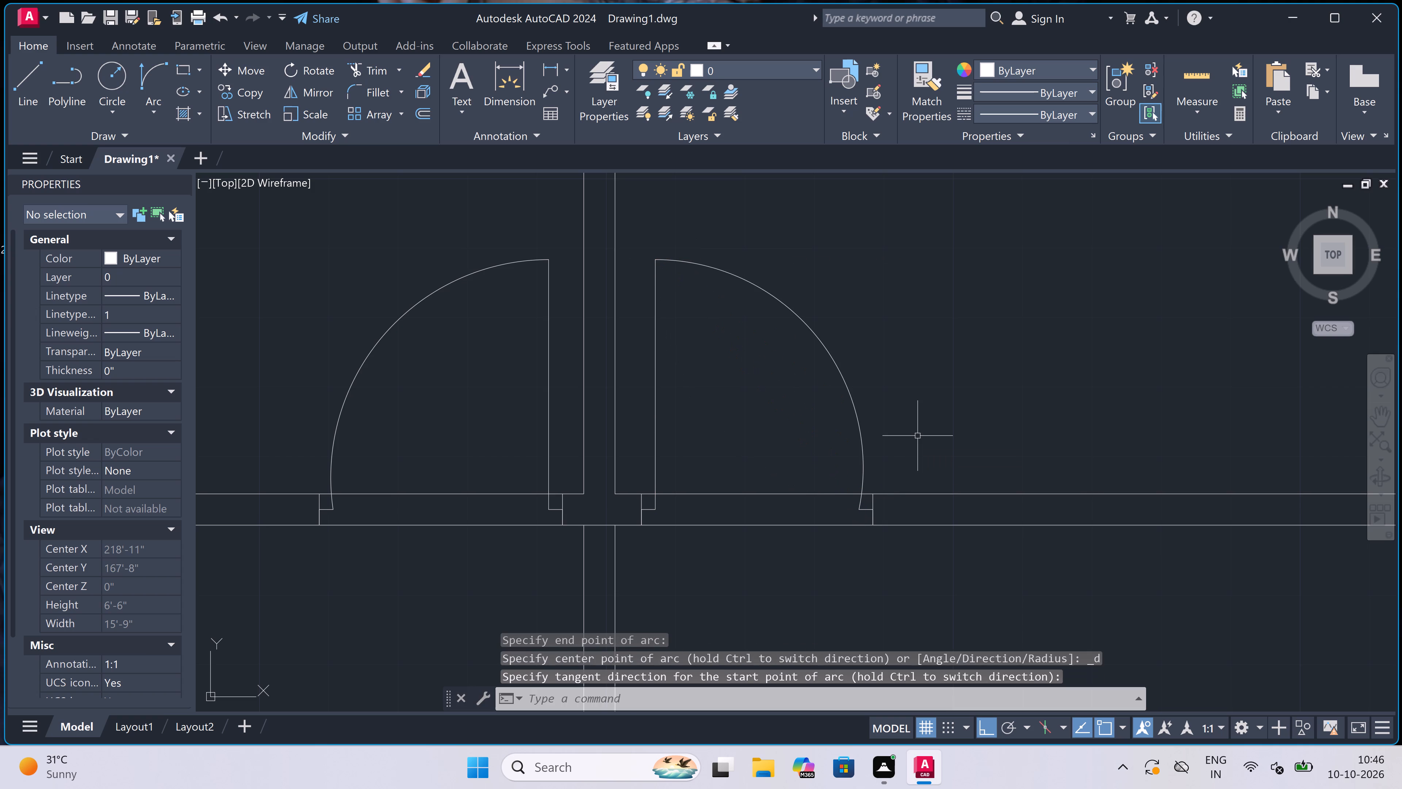
Trim both wall lines between the right door's jambs to open the doorway.
{"action": "type", "text": "tr"}
{"action": "key", "text": "space"}
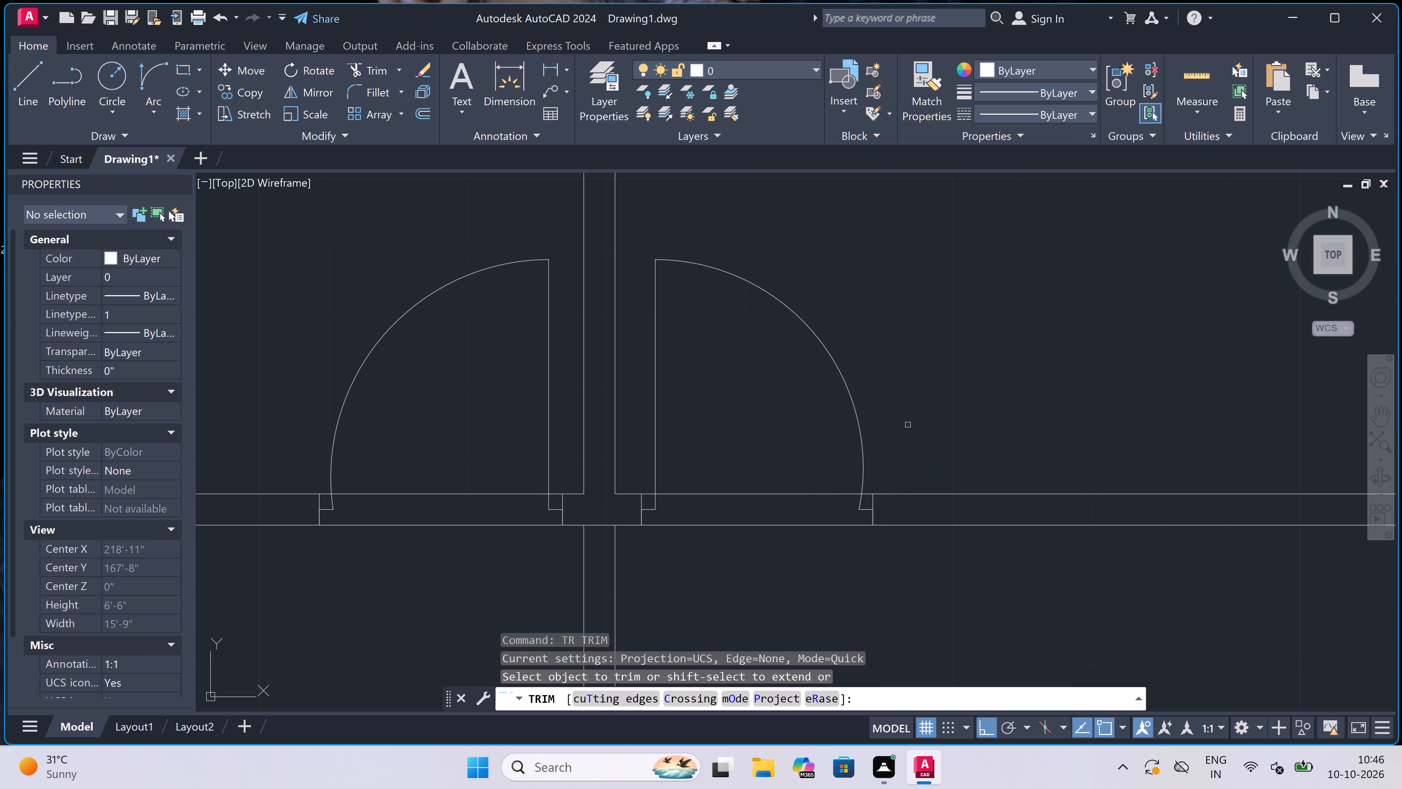
{"action": "left_click", "coordinate": [699, 452]}
{"action": "left_click", "coordinate": [726, 595]}
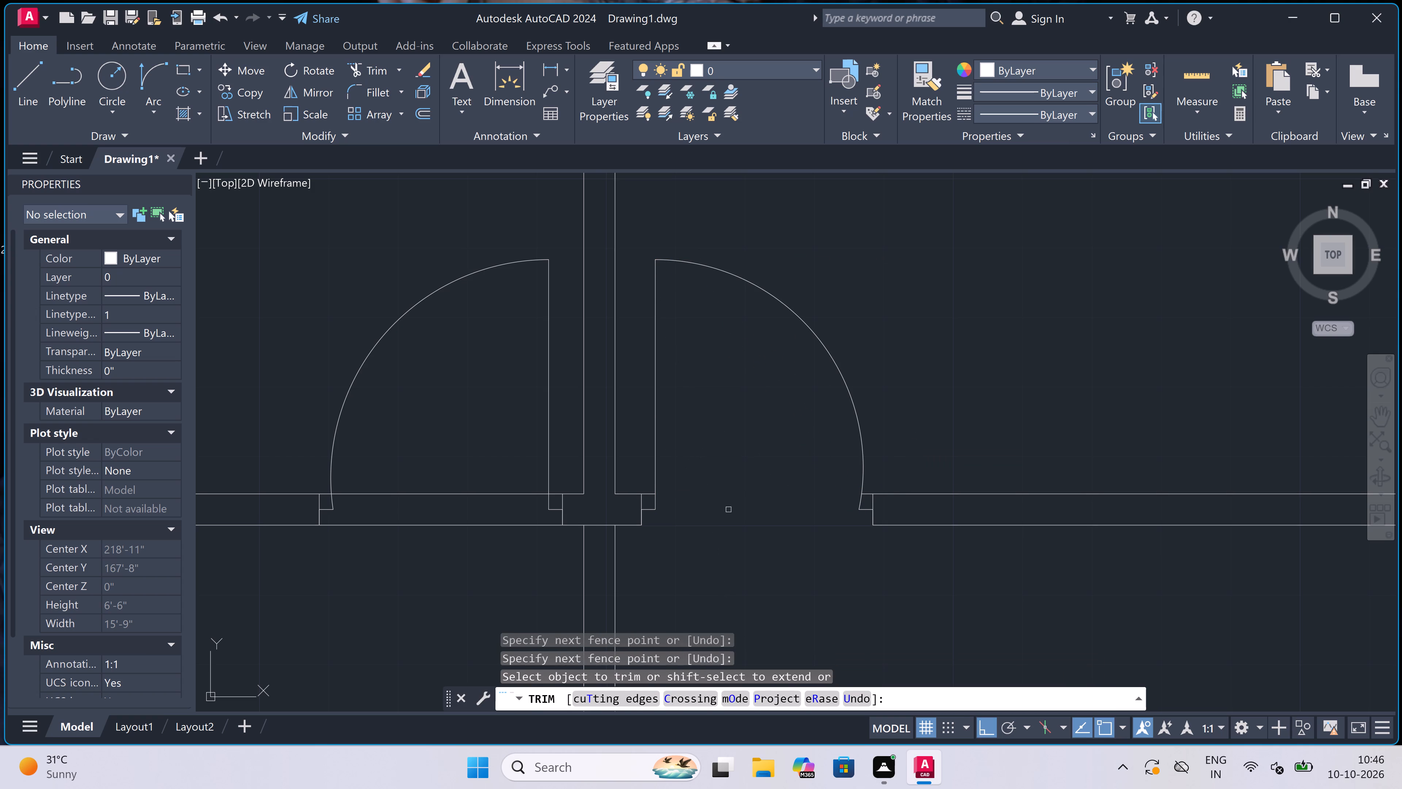
{"action": "scroll", "coordinate": [724, 466], "scroll_direction": "down", "scroll_amount": 5}
{"action": "scroll", "coordinate": [694, 230], "scroll_direction": "up", "scroll_amount": 1}
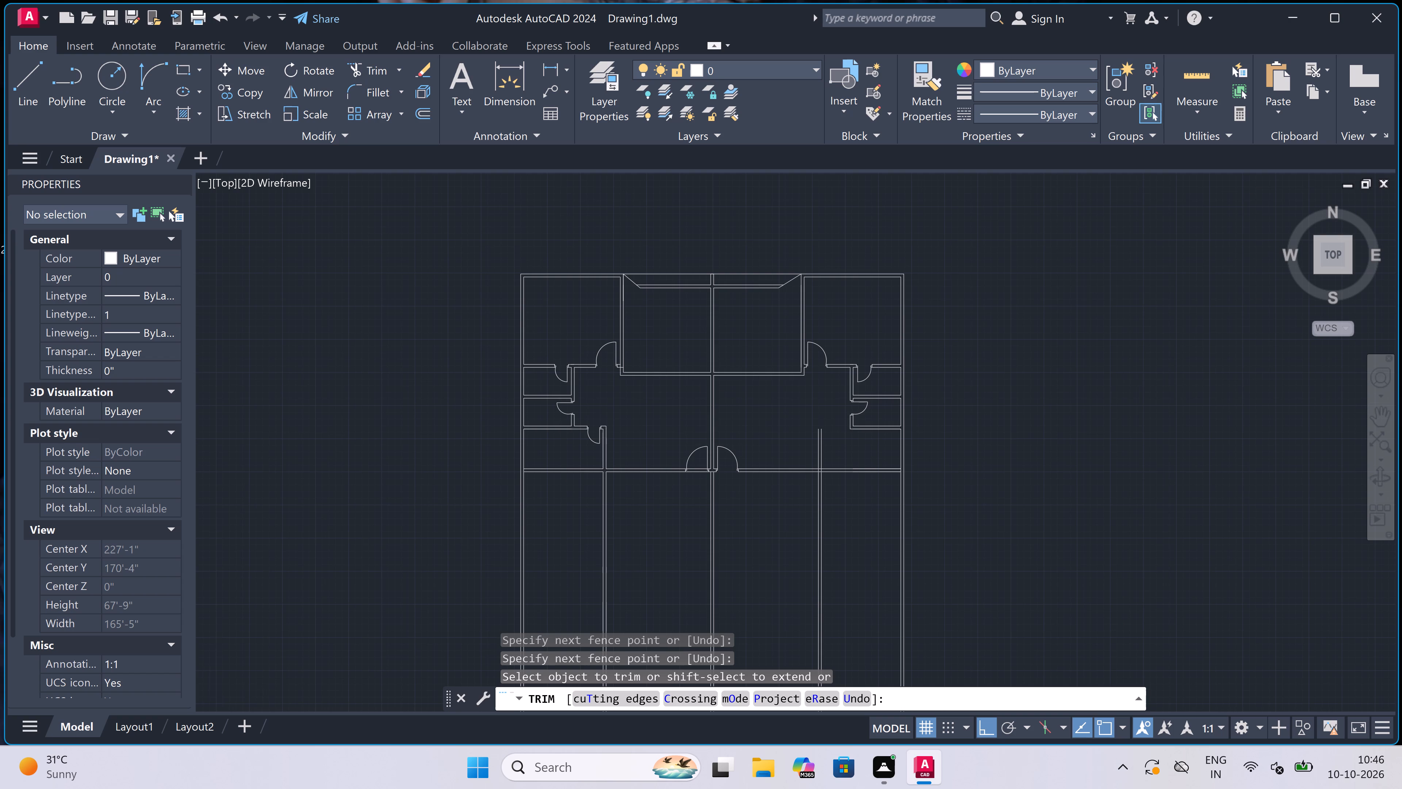
{"action": "scroll", "coordinate": [694, 230], "scroll_direction": "up", "scroll_amount": 3}
{"action": "scroll", "coordinate": [696, 378], "scroll_direction": "down", "scroll_amount": 5}
{"action": "scroll", "coordinate": [608, 384], "scroll_direction": "up", "scroll_amount": 1}
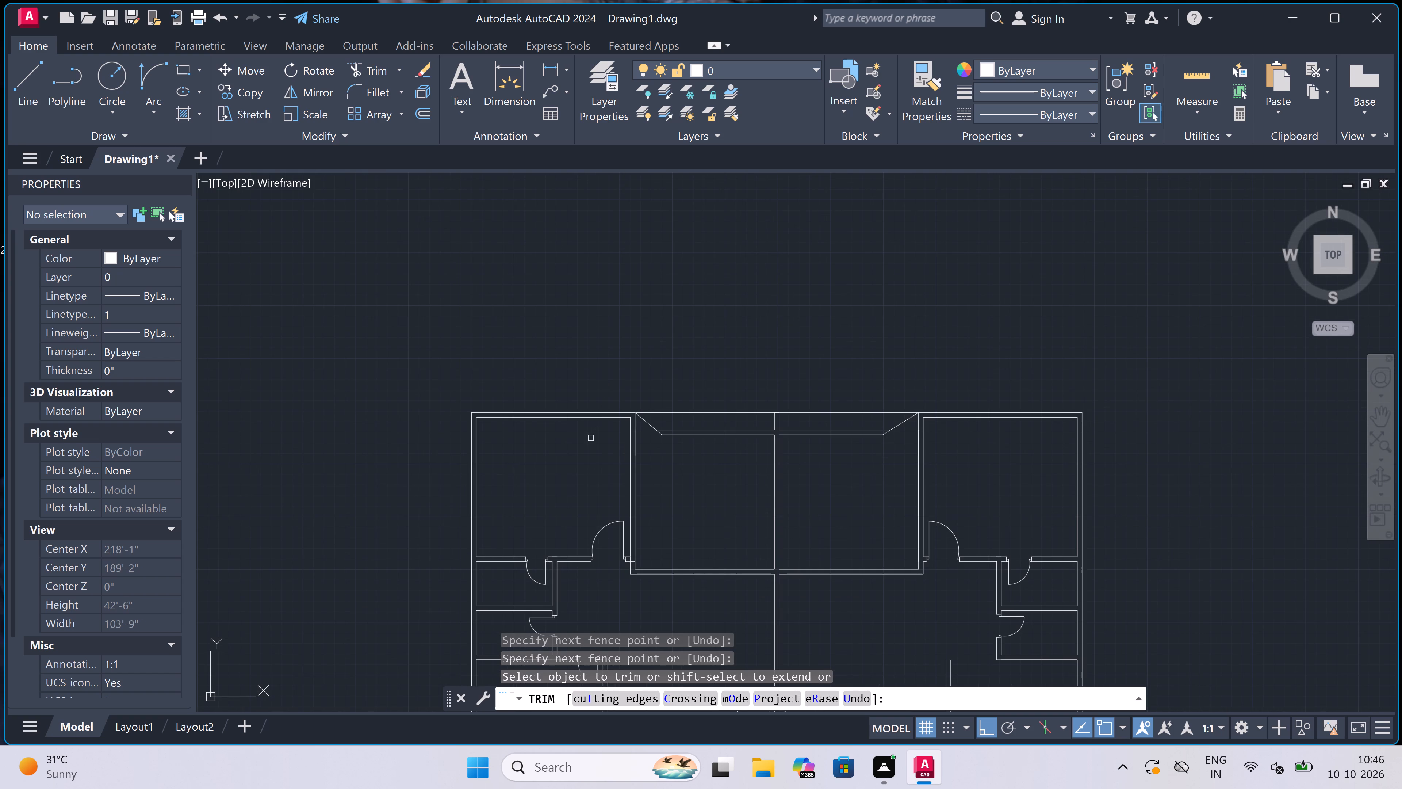
{"action": "key", "text": "Escape"}
Draw a window's upper end line across the upper-left room's outer side wall, with a 5' centre line running down from its midpoint.
{"action": "key", "text": "l"}
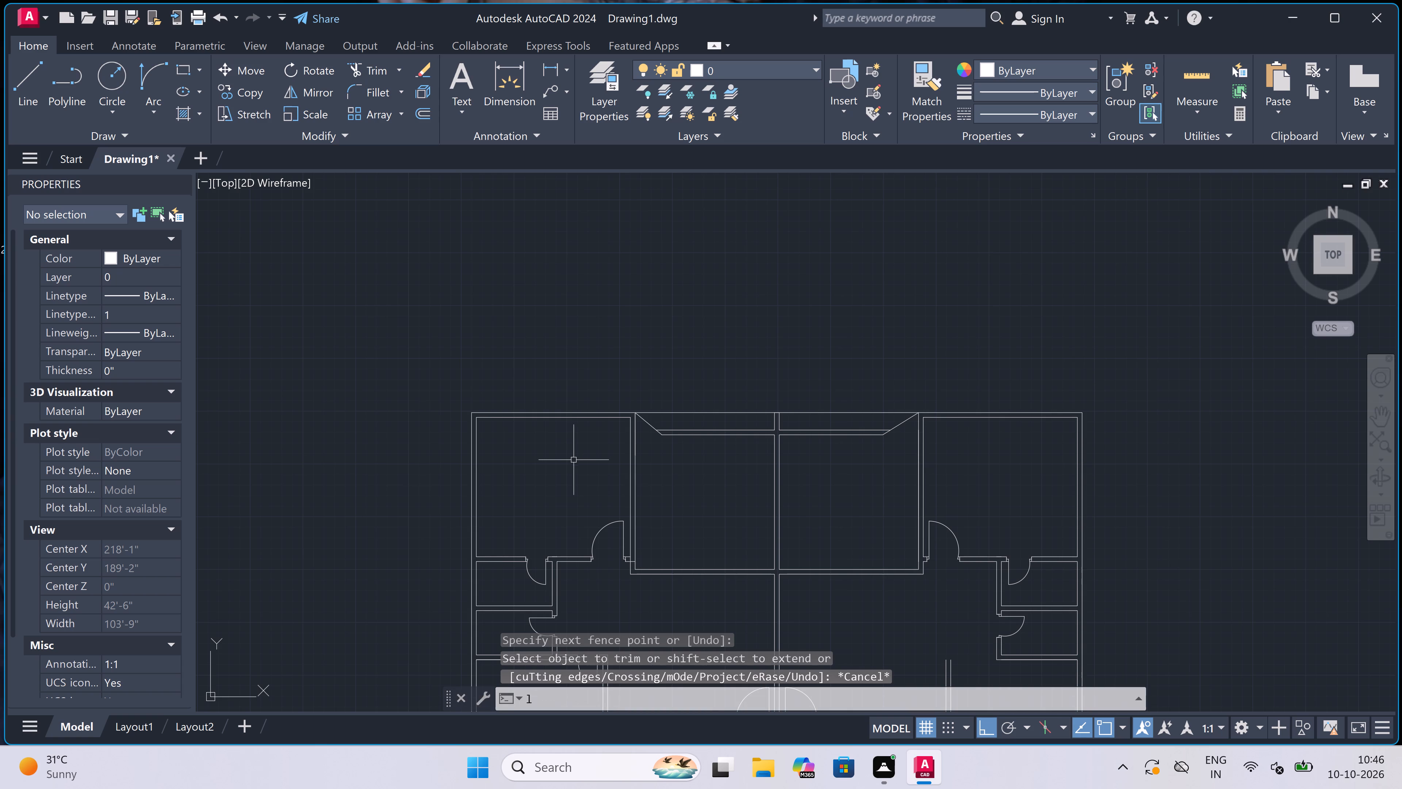
{"action": "key", "text": "space"}
{"action": "scroll", "coordinate": [456, 470], "scroll_direction": "up", "scroll_amount": 1}
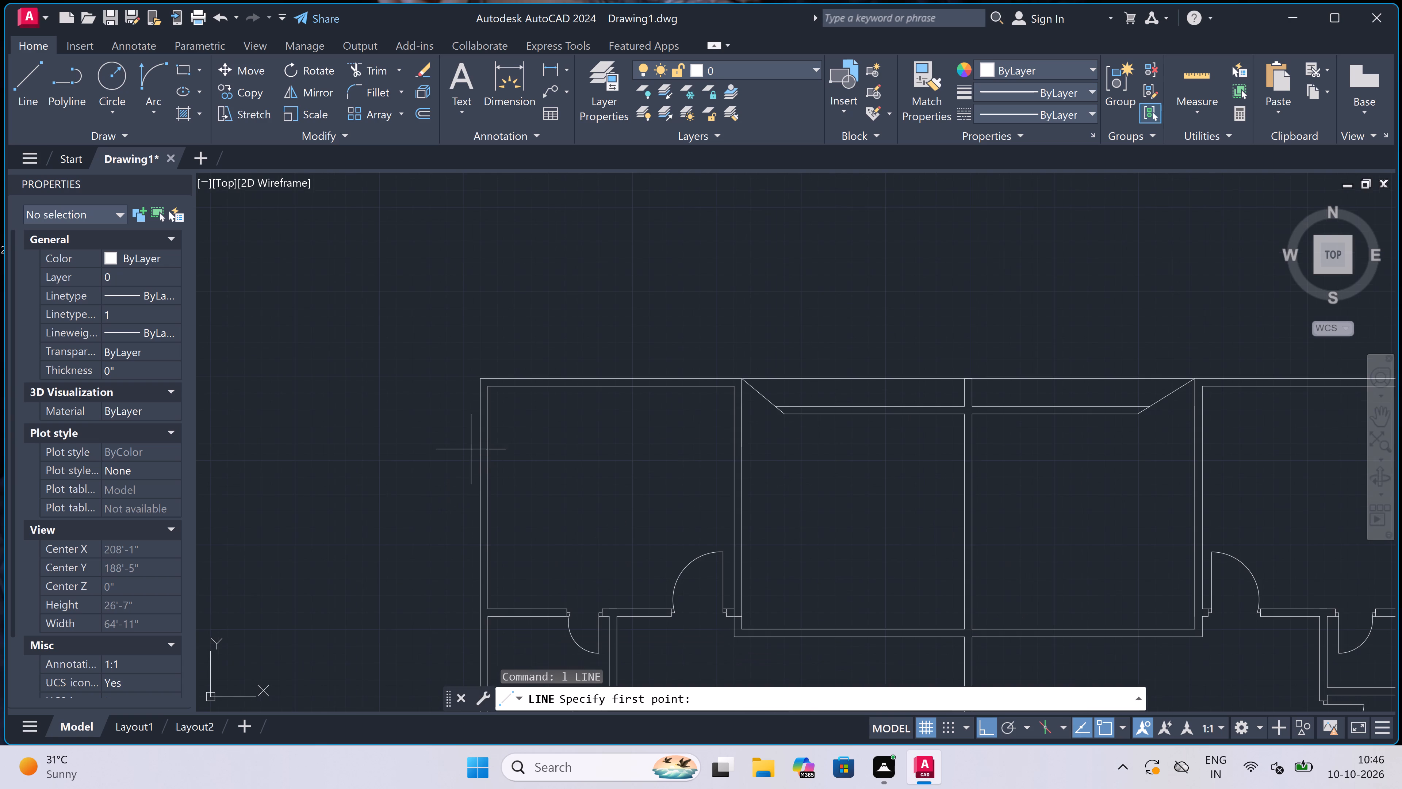
{"action": "left_click", "coordinate": [479, 435]}
{"action": "scroll", "coordinate": [479, 435], "scroll_direction": "up", "scroll_amount": 3}
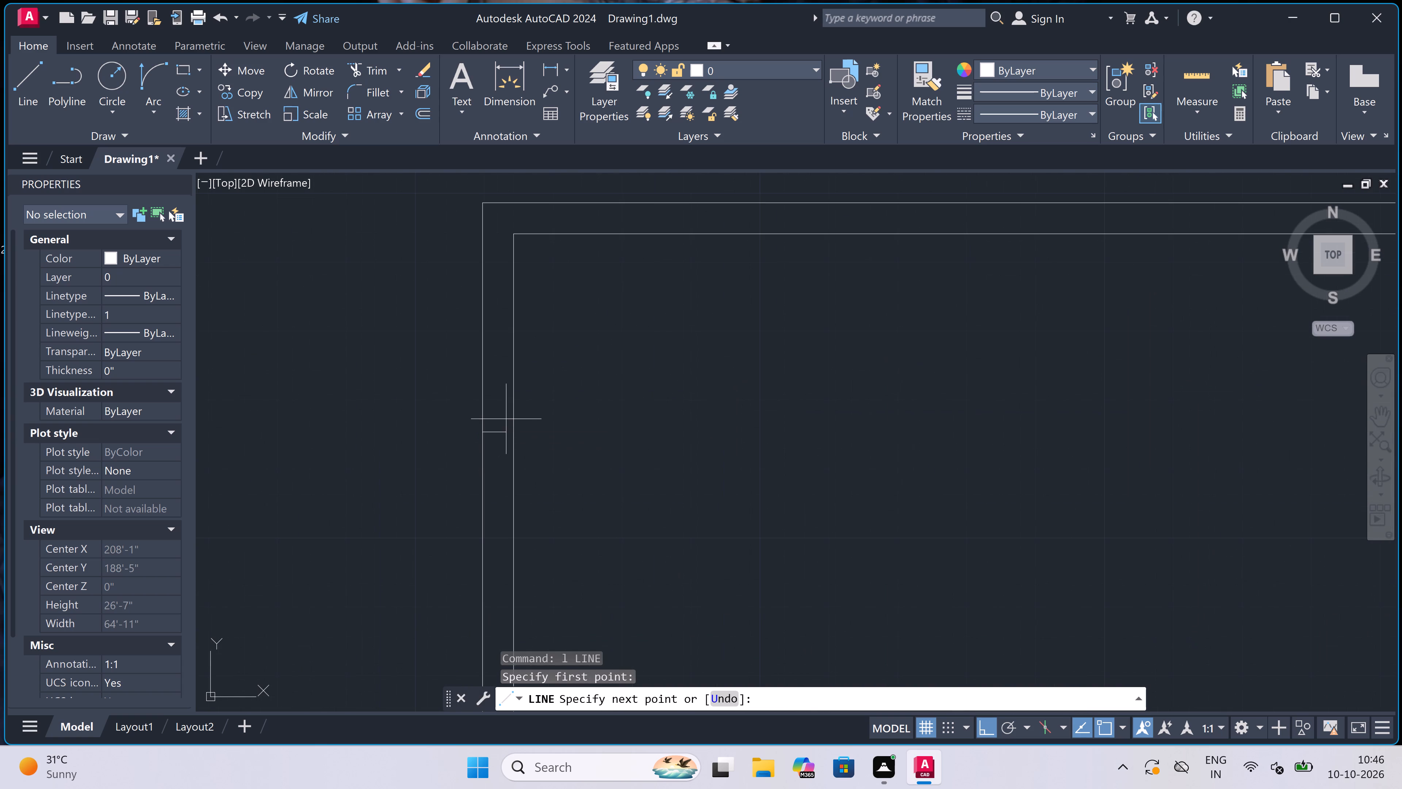
{"action": "triple_click", "coordinate": [511, 430]}
{"action": "scroll", "coordinate": [511, 430], "scroll_direction": "up", "scroll_amount": 2}
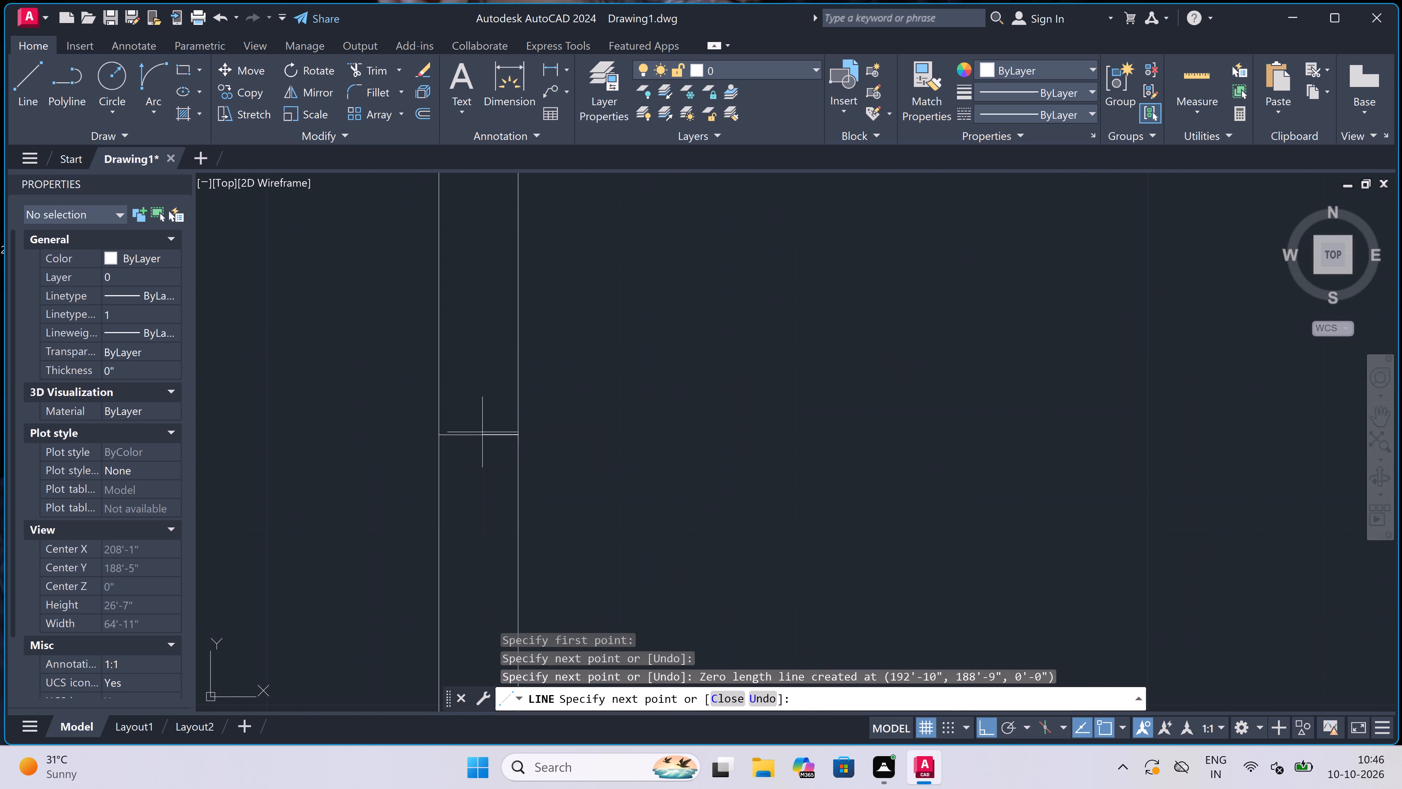
{"action": "left_click", "coordinate": [480, 434]}
{"action": "type", "text": "5'"}
{"action": "key", "text": "space"}
Close the left window's lower end with a line across both wall faces at the centre line's end.
{"action": "scroll", "coordinate": [497, 499], "scroll_direction": "down", "scroll_amount": 5}
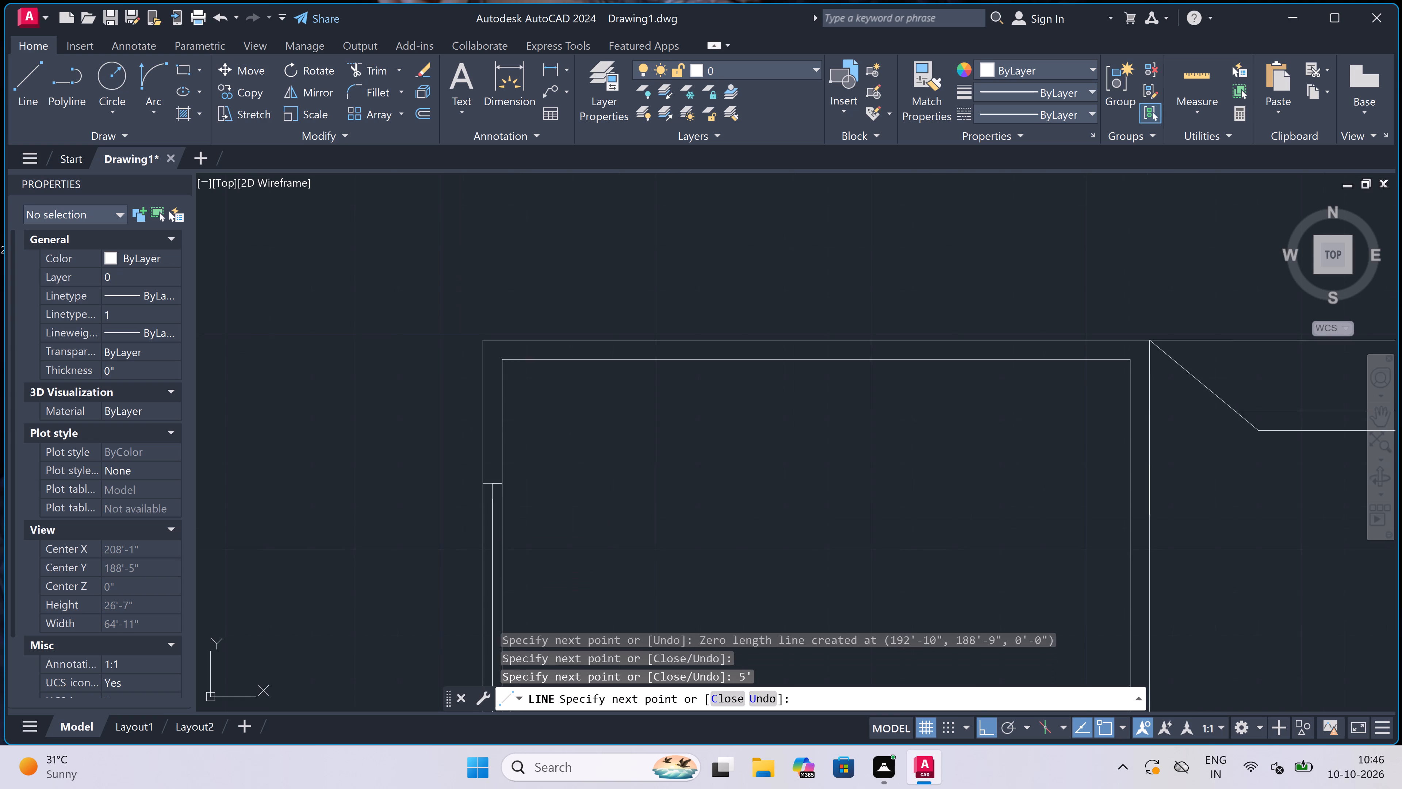
{"action": "scroll", "coordinate": [496, 592], "scroll_direction": "up", "scroll_amount": 3}
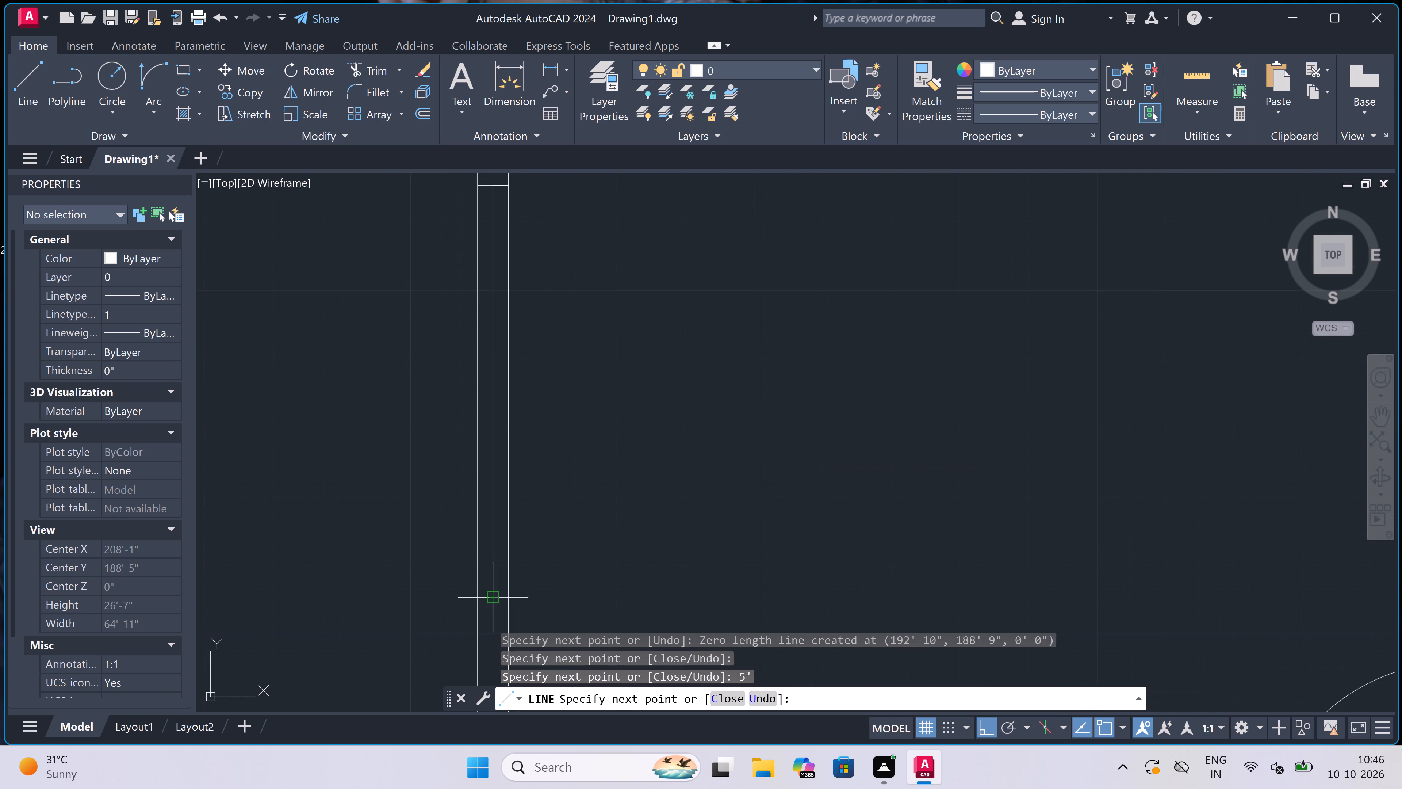
{"action": "scroll", "coordinate": [497, 591], "scroll_direction": "up", "scroll_amount": 3}
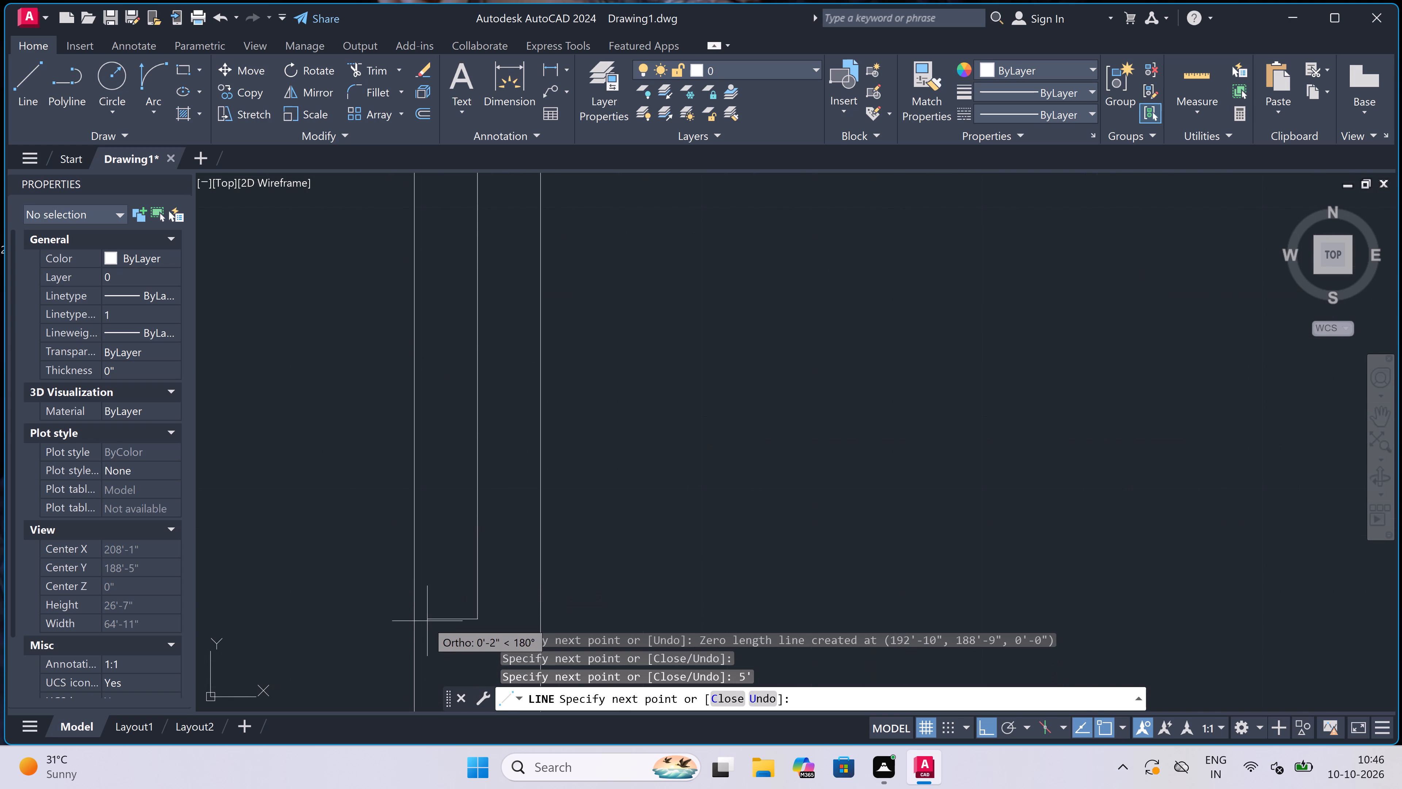
{"action": "left_click", "coordinate": [420, 620]}
{"action": "scroll", "coordinate": [434, 584], "scroll_direction": "down", "scroll_amount": 1}
{"action": "scroll", "coordinate": [498, 614], "scroll_direction": "up", "scroll_amount": 2}
{"action": "left_click", "coordinate": [502, 592]}
{"action": "key", "text": "Escape"}
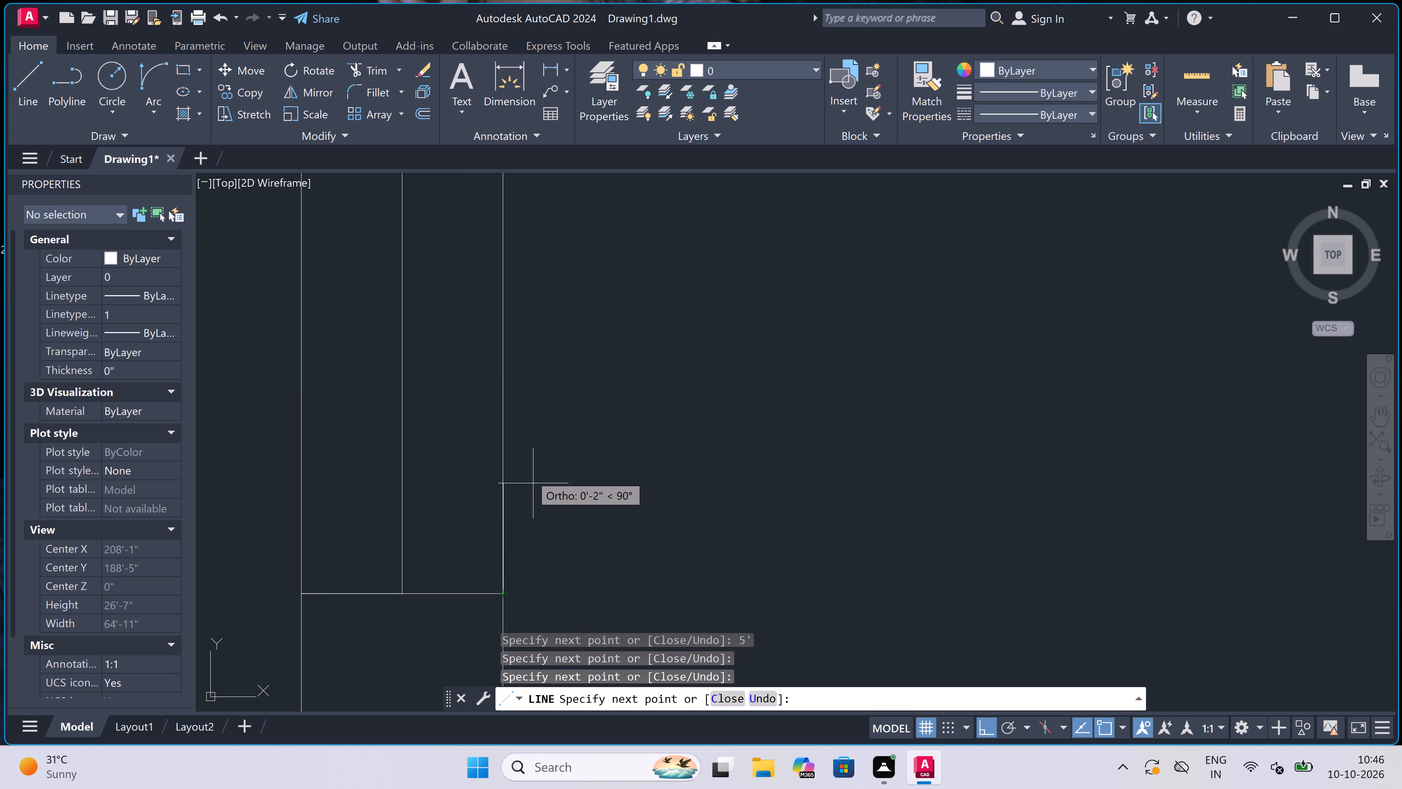
Draw a window's upper end line across the upper-right room's outer side wall, with a 5' centre line running down from its midpoint.
{"action": "scroll", "coordinate": [520, 457], "scroll_direction": "down", "scroll_amount": 9}
{"action": "scroll", "coordinate": [833, 429], "scroll_direction": "up", "scroll_amount": 2}
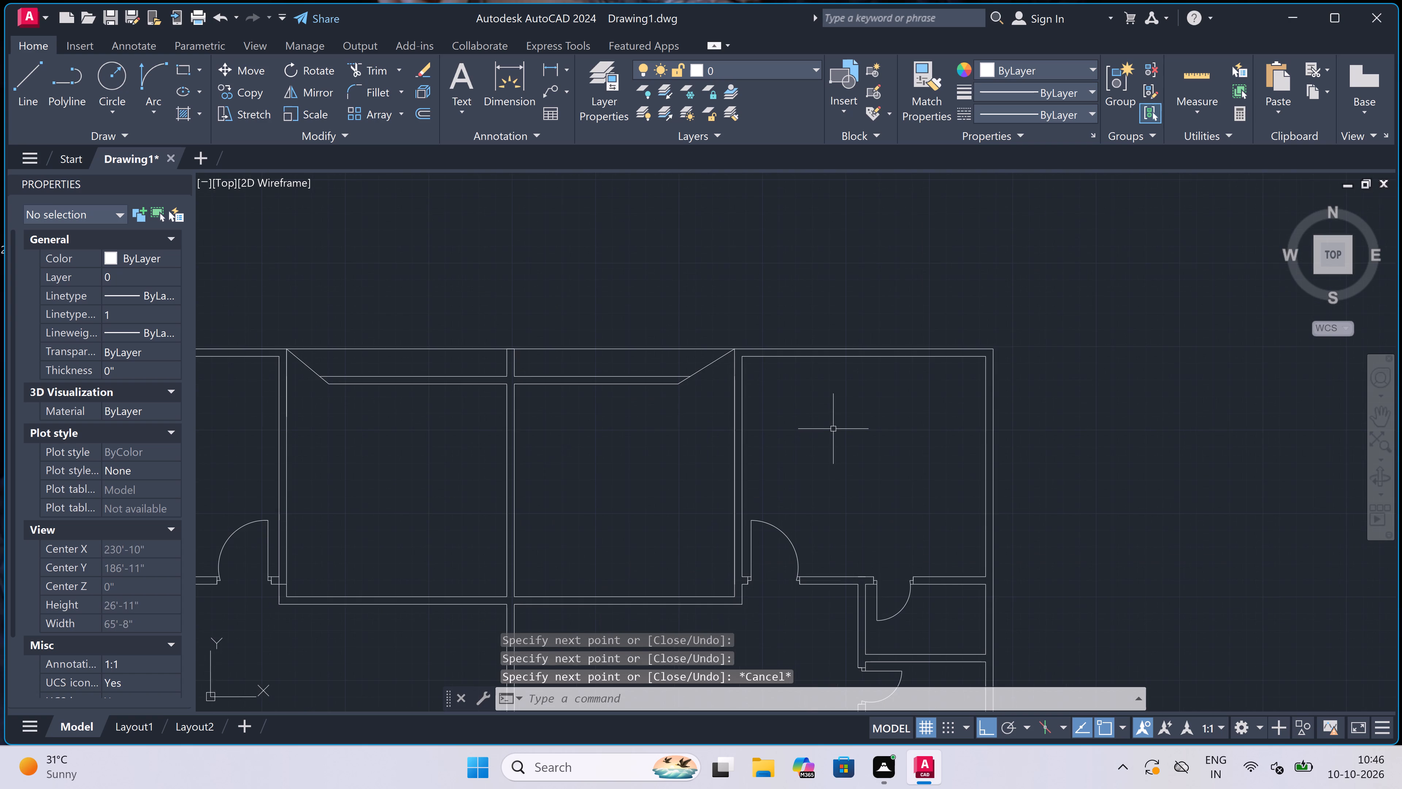
{"action": "scroll", "coordinate": [833, 429], "scroll_direction": "down", "scroll_amount": 1}
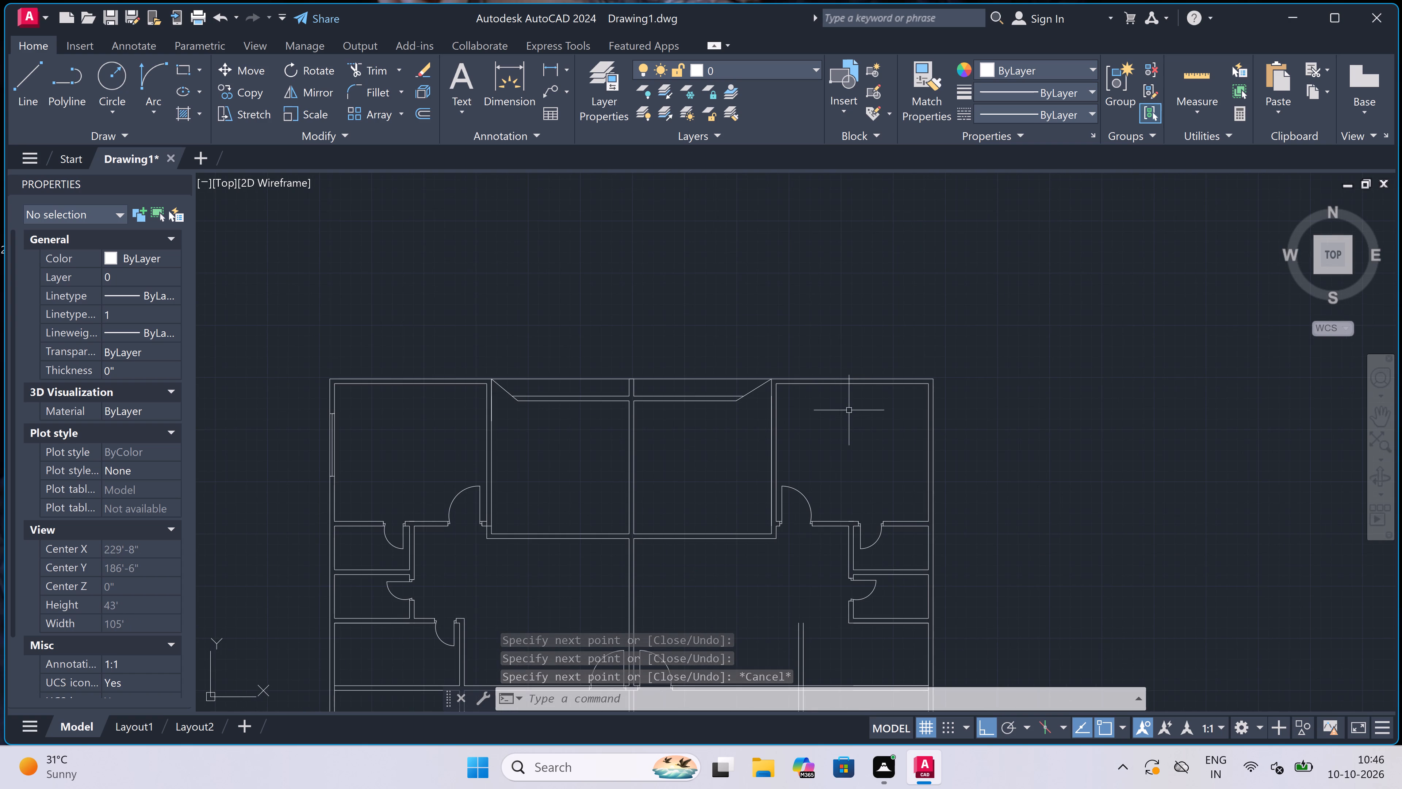
{"action": "key", "text": "space"}
{"action": "scroll", "coordinate": [931, 417], "scroll_direction": "up", "scroll_amount": 3}
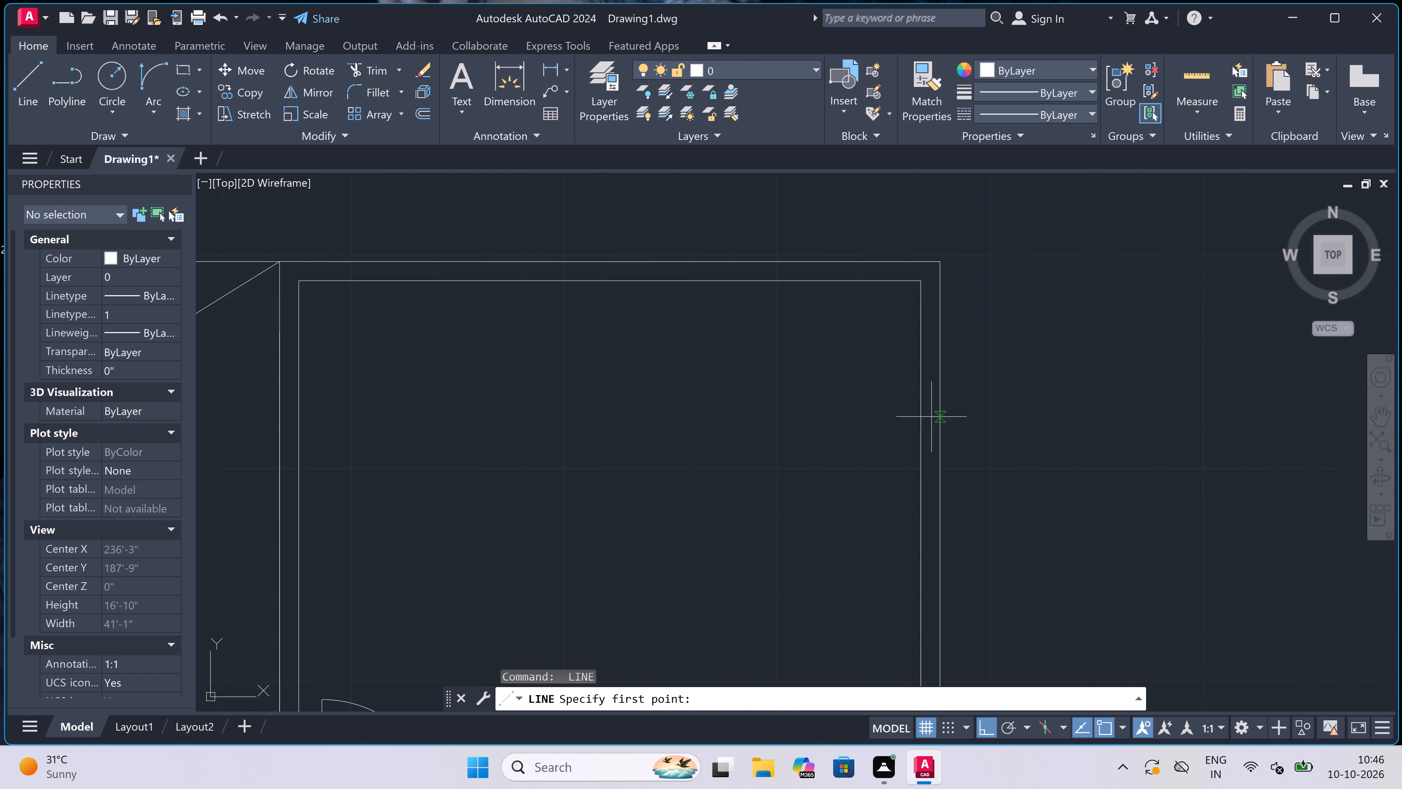
{"action": "double_click", "coordinate": [920, 426]}
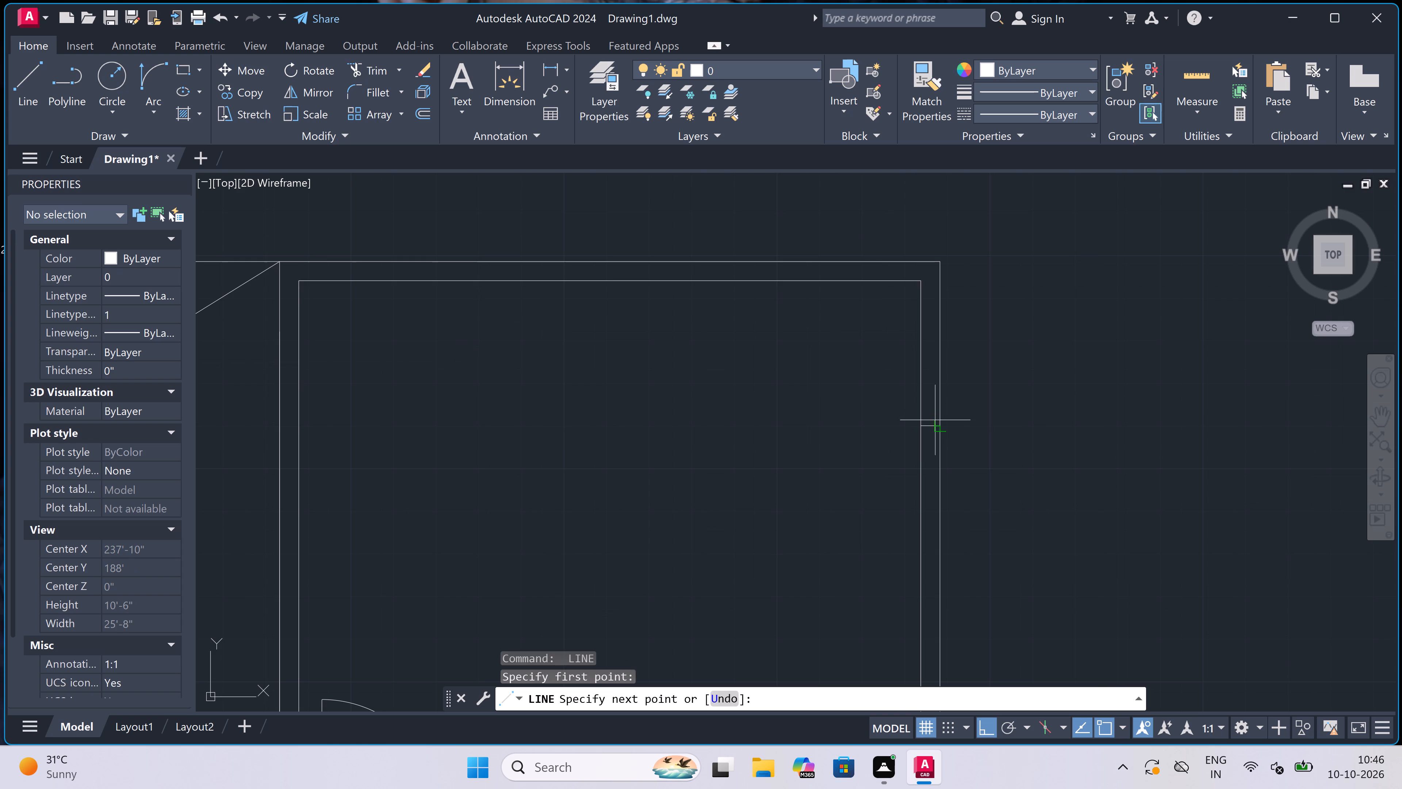
{"action": "left_click", "coordinate": [935, 420]}
{"action": "scroll", "coordinate": [935, 420], "scroll_direction": "up", "scroll_amount": 2}
{"action": "left_click", "coordinate": [919, 434]}
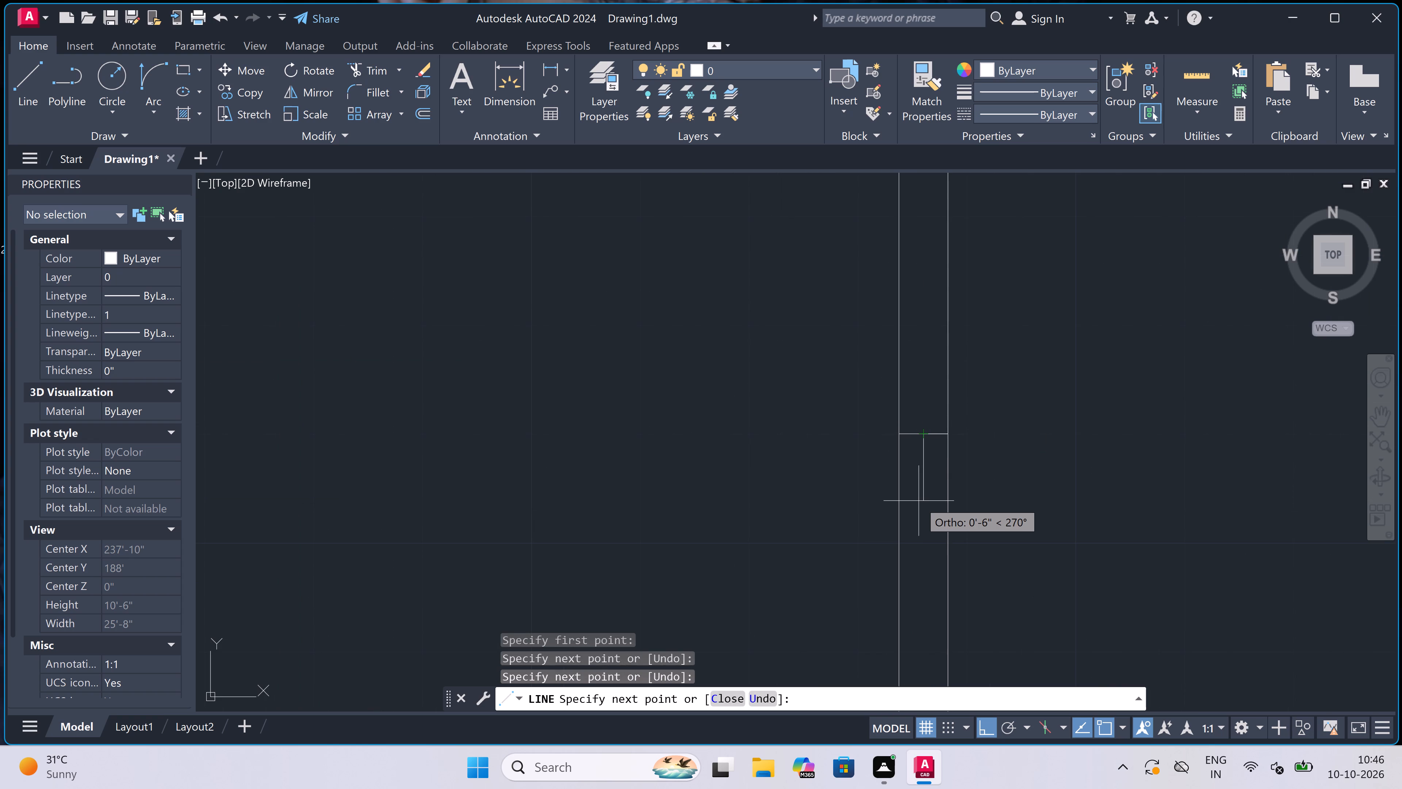
{"action": "type", "text": "5'"}
{"action": "key", "text": "space"}
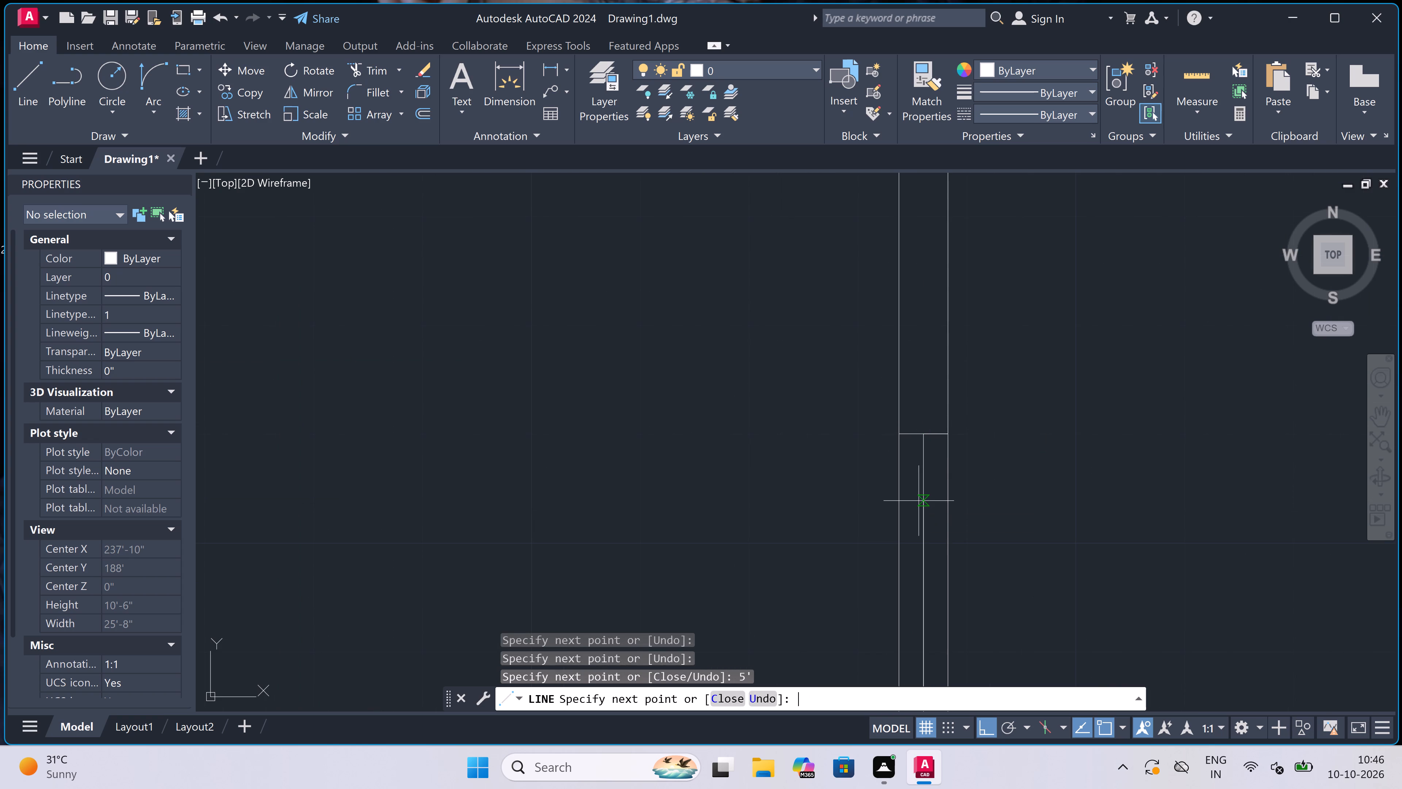
Close the right window's lower end with a line across both wall faces at the centre line's end.
{"action": "scroll", "coordinate": [824, 416], "scroll_direction": "down", "scroll_amount": 4}
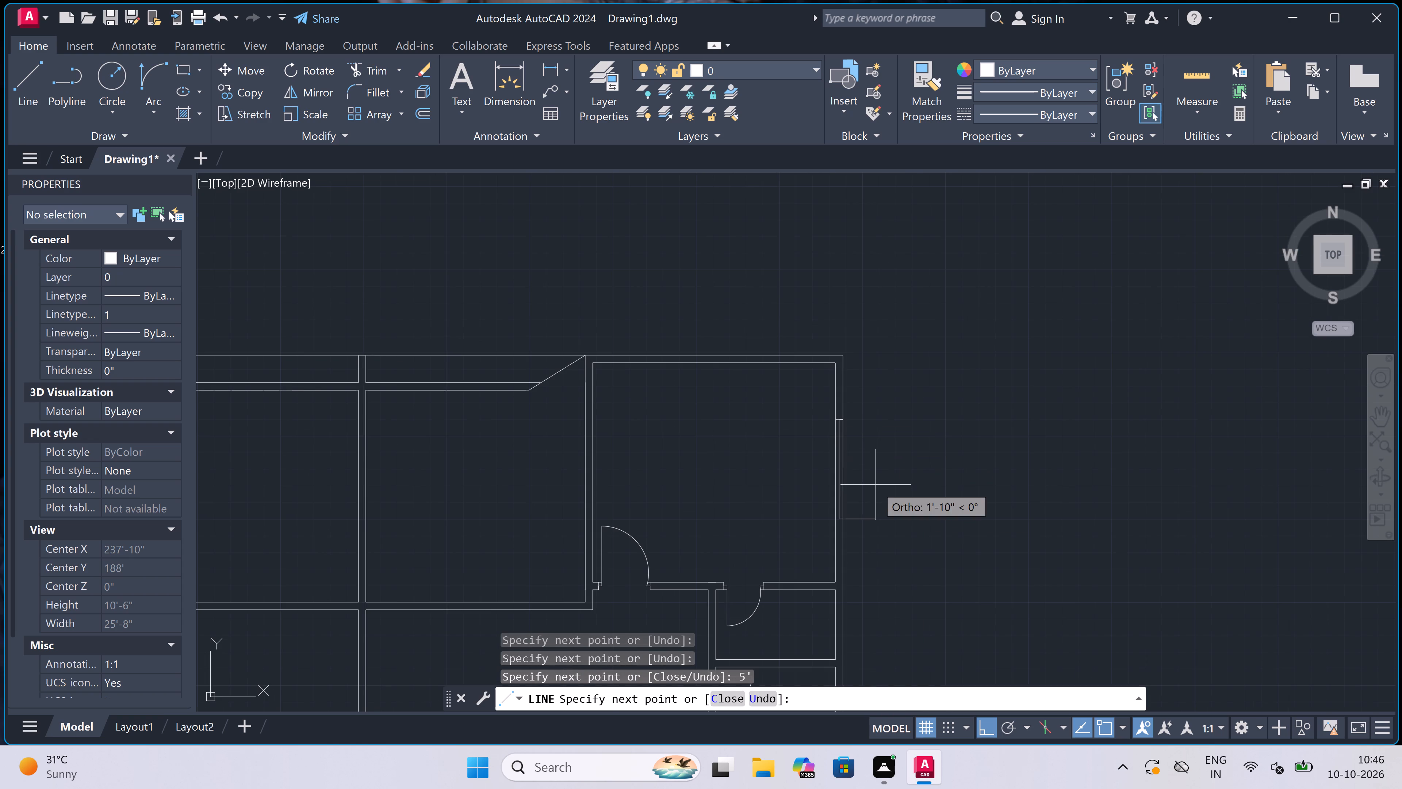
{"action": "scroll", "coordinate": [856, 517], "scroll_direction": "up", "scroll_amount": 4}
{"action": "scroll", "coordinate": [785, 535], "scroll_direction": "up", "scroll_amount": 3}
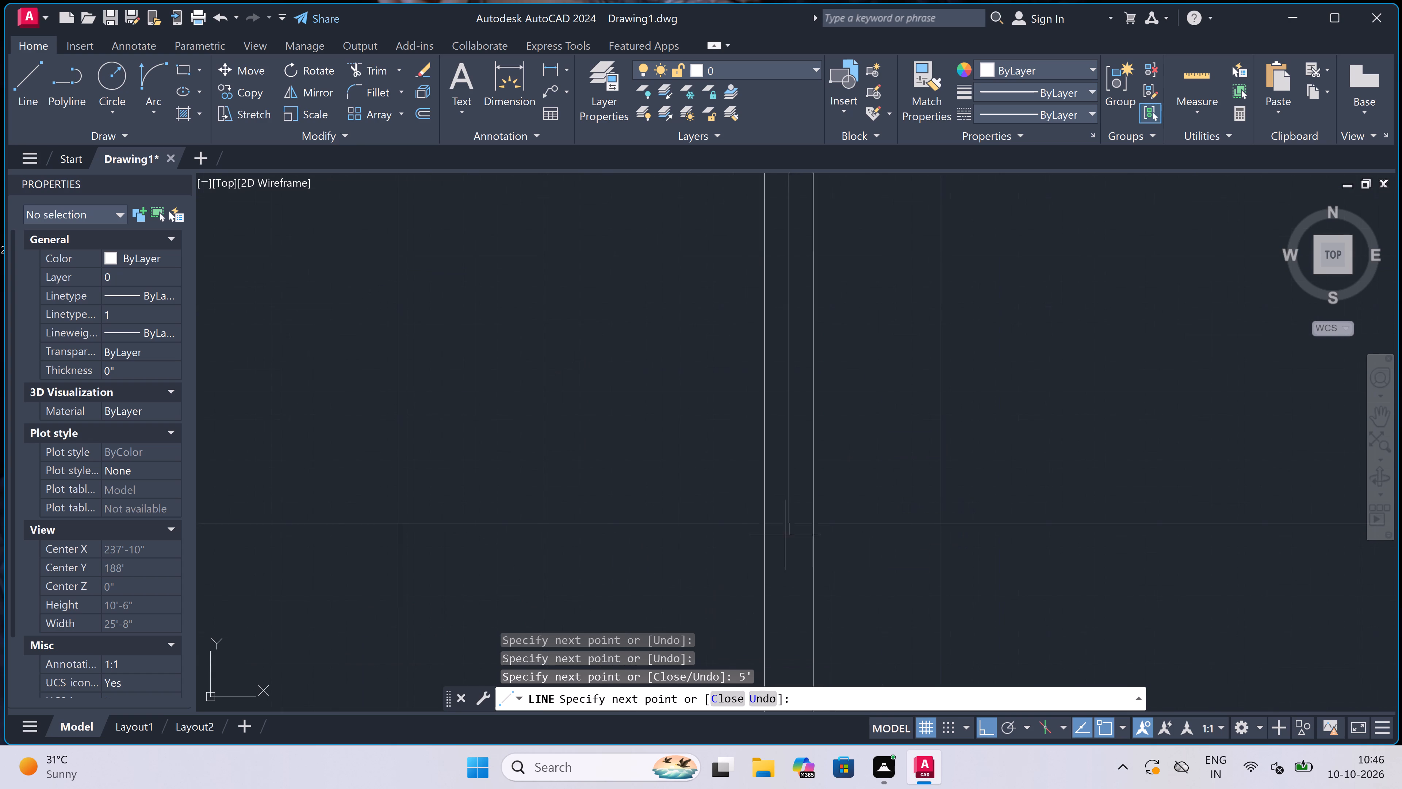
{"action": "left_click", "coordinate": [858, 501]}
{"action": "left_click", "coordinate": [729, 502]}
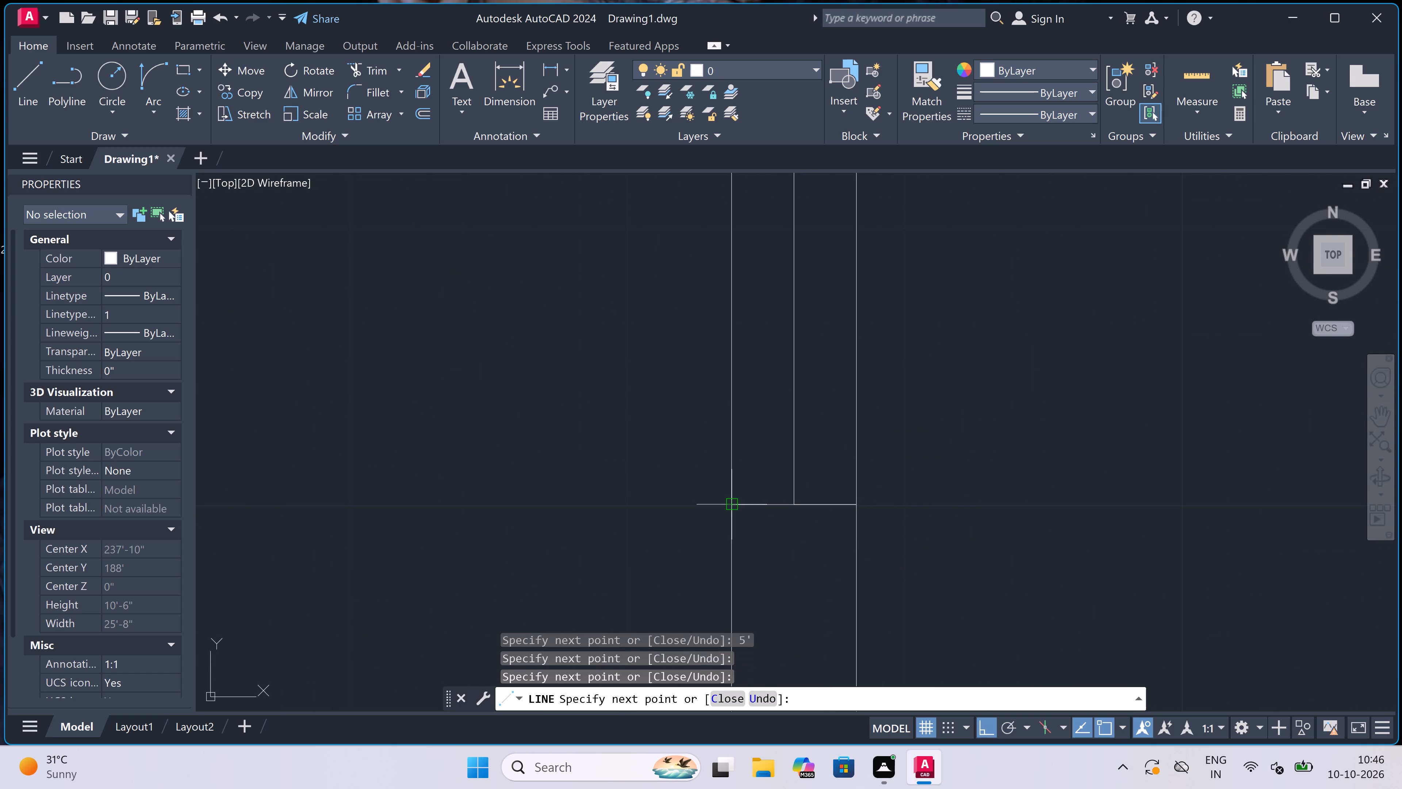
{"action": "key", "text": "Escape"}
Draw a window's upper end line across the right outer wall of the upper small room, with a 2' centre line running down from its midpoint.
{"action": "scroll", "coordinate": [669, 445], "scroll_direction": "down", "scroll_amount": 8}
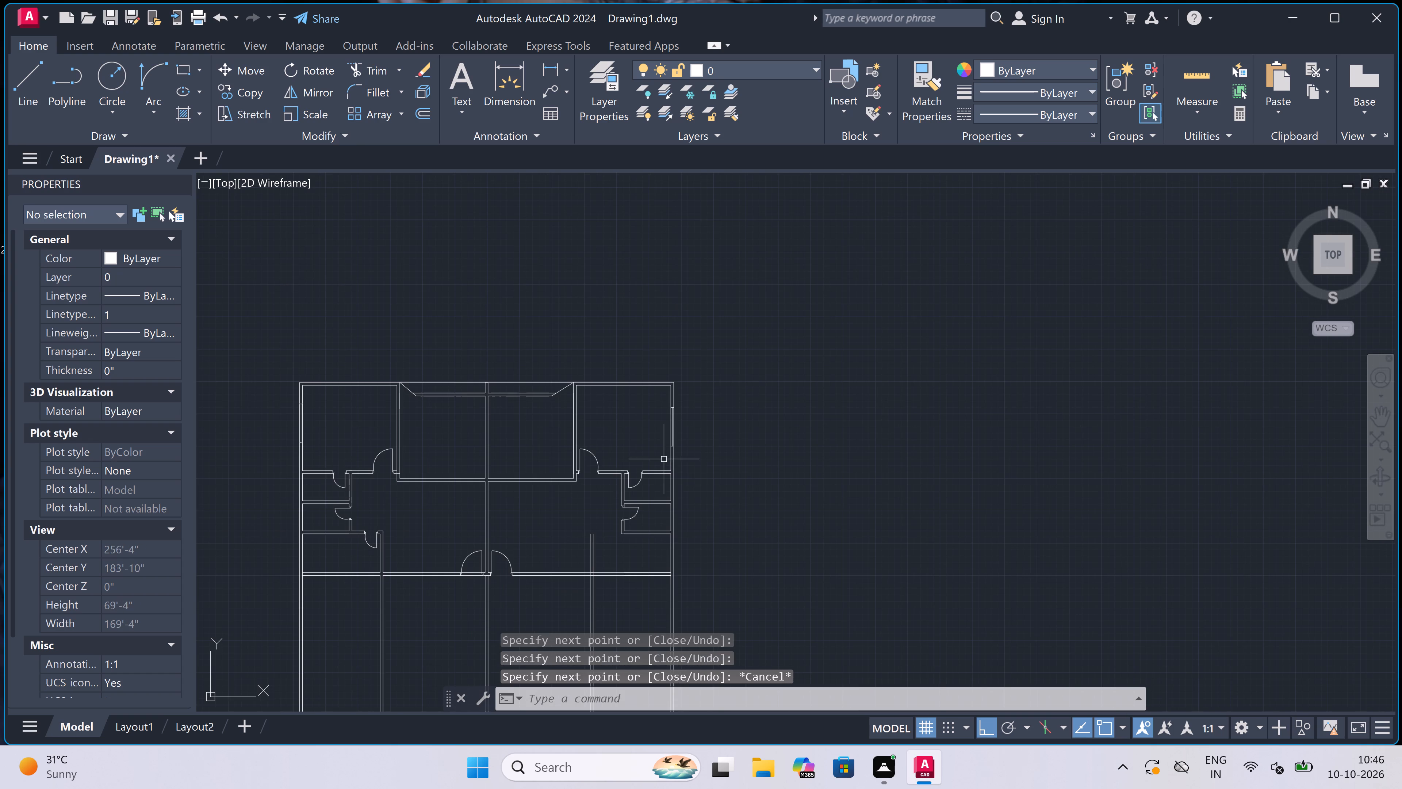
{"action": "key", "text": "space"}
{"action": "scroll", "coordinate": [667, 482], "scroll_direction": "up", "scroll_amount": 5}
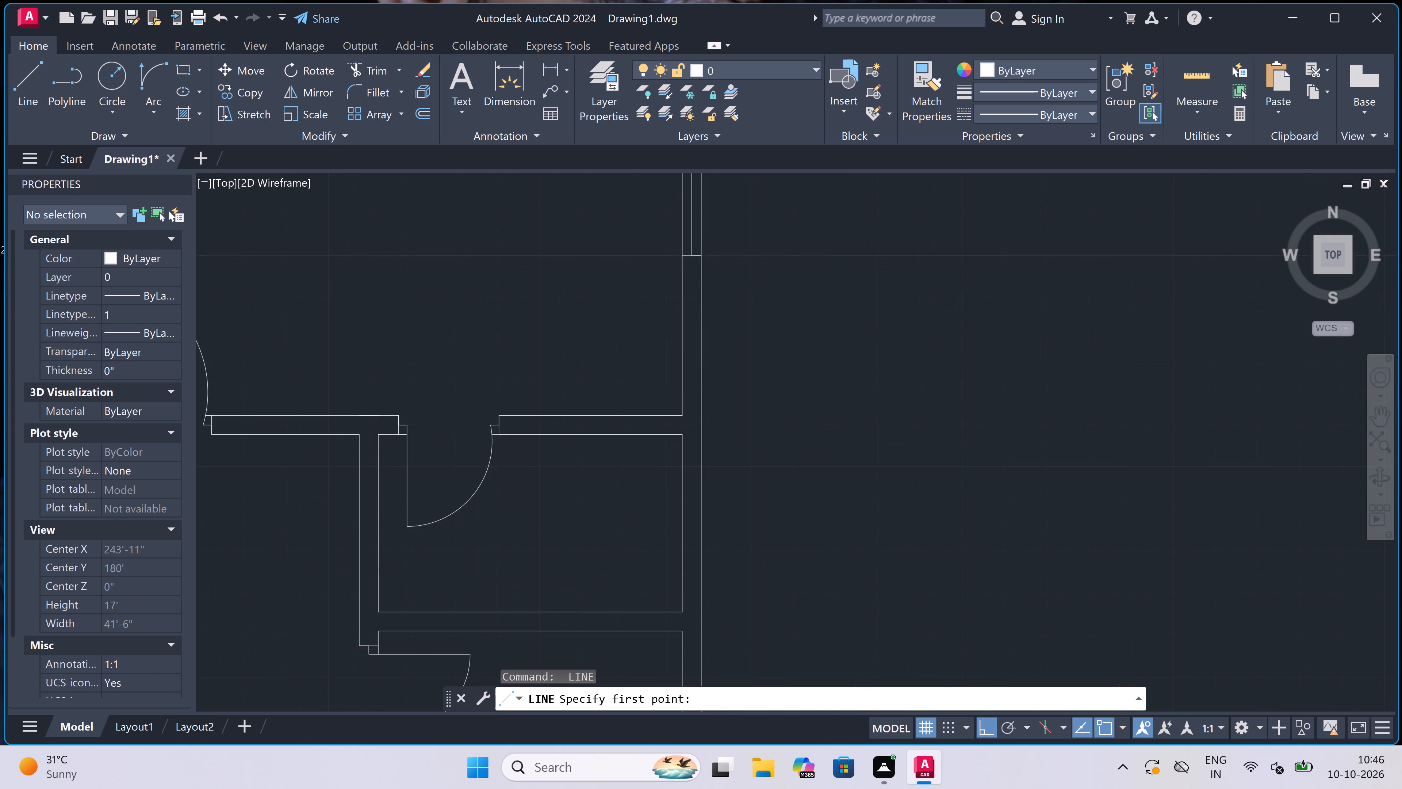
{"action": "left_click", "coordinate": [680, 474]}
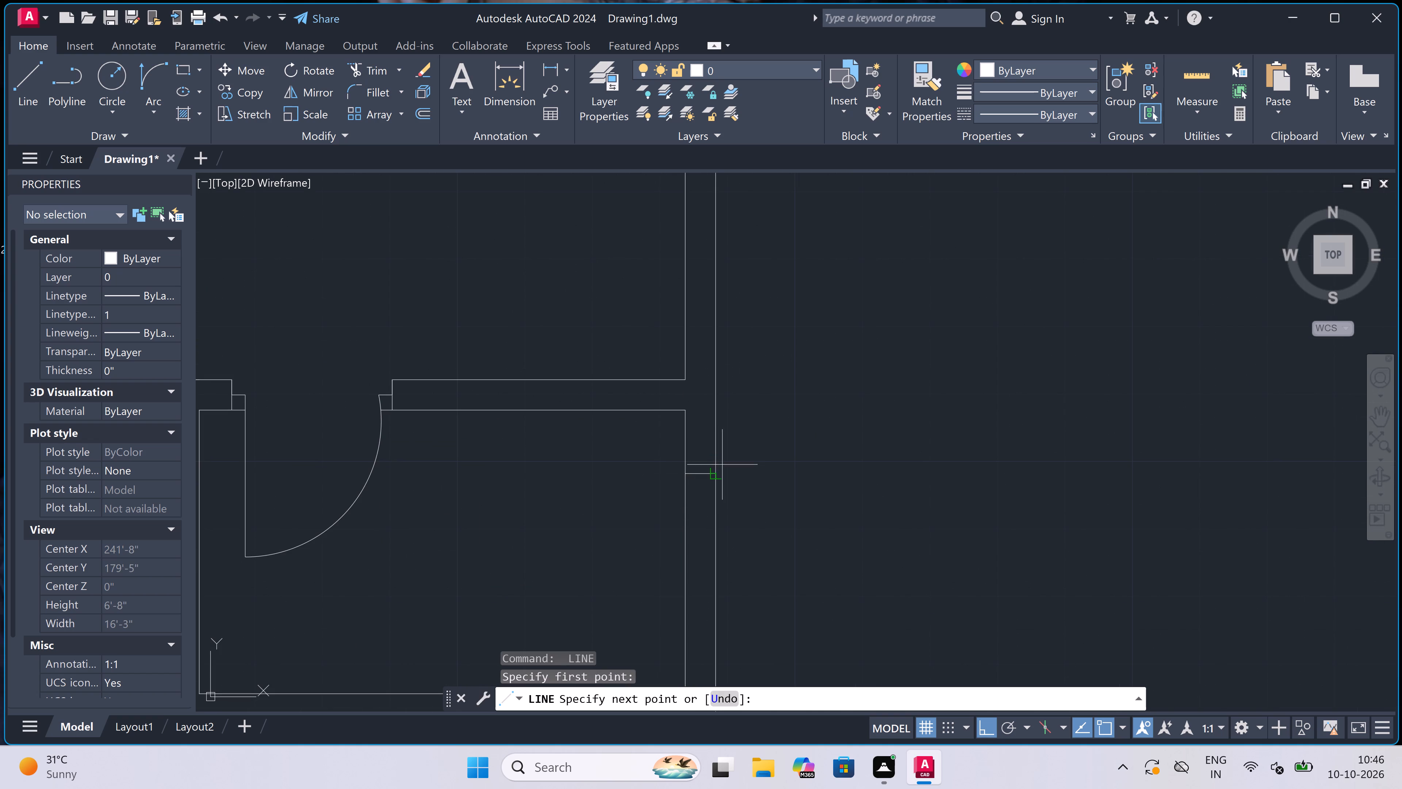
{"action": "left_click", "coordinate": [718, 471]}
{"action": "left_click", "coordinate": [697, 474]}
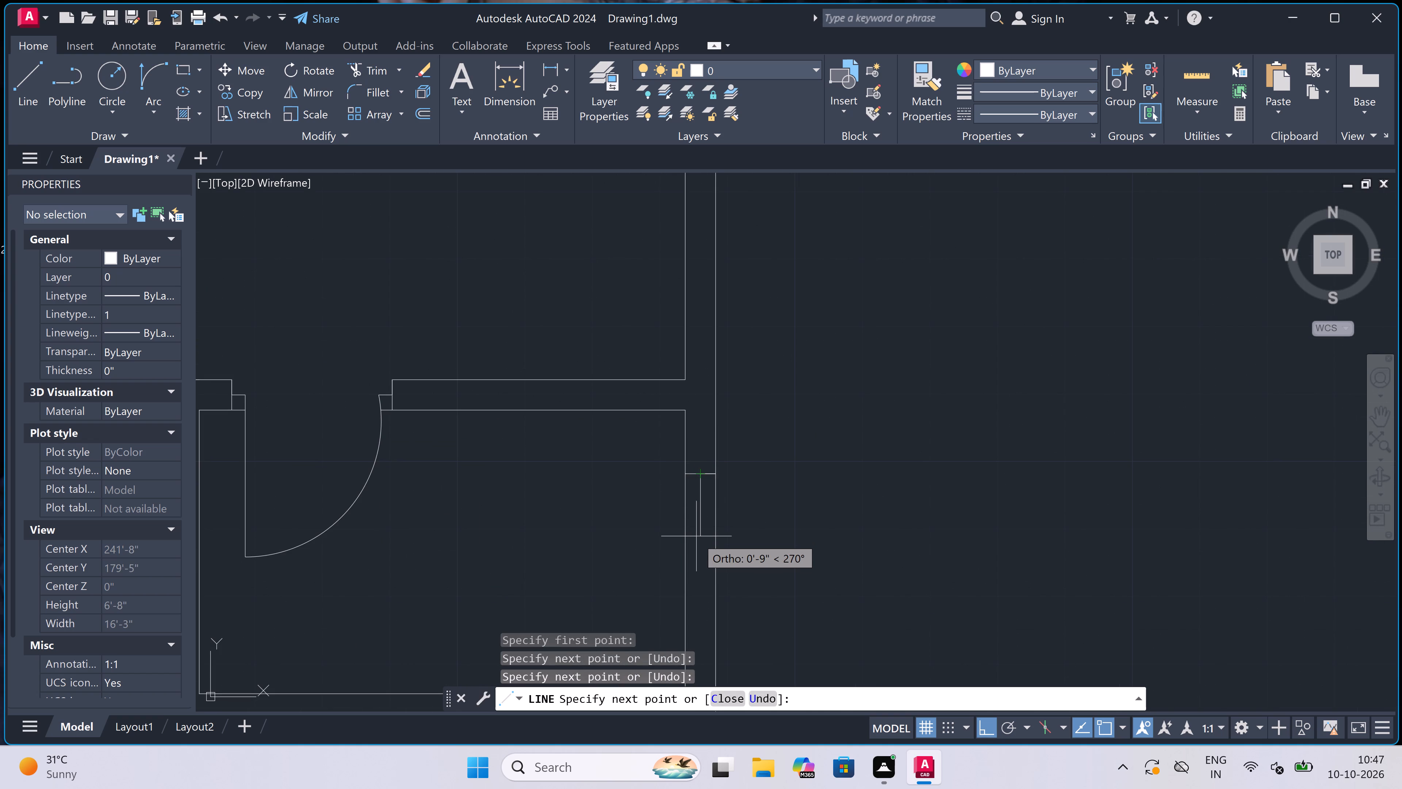
{"action": "type", "text": "2'"}
{"action": "key", "text": "space"}
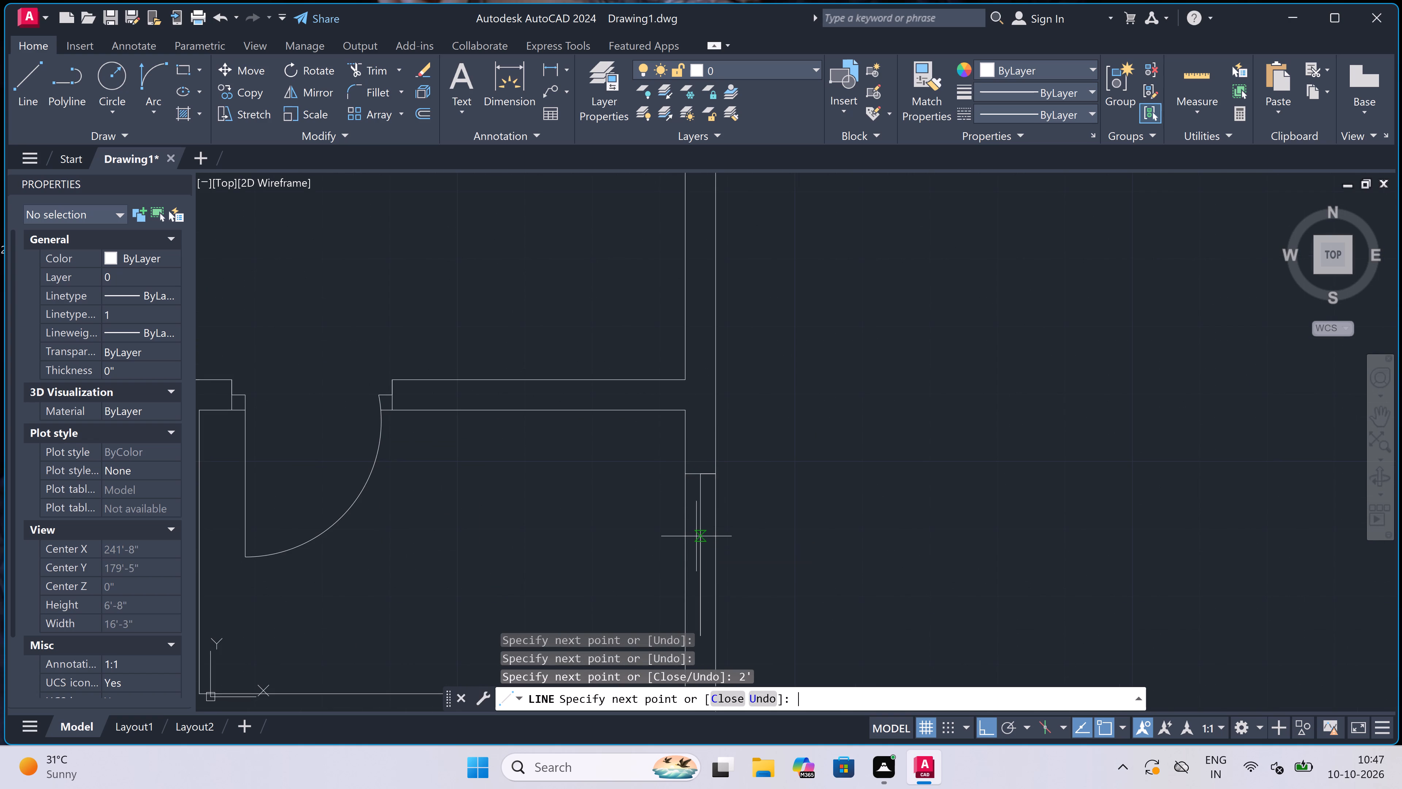
Close that window's lower end with a line across both wall faces at the 2' centre line's end.
{"action": "scroll", "coordinate": [480, 460], "scroll_direction": "down", "scroll_amount": 4}
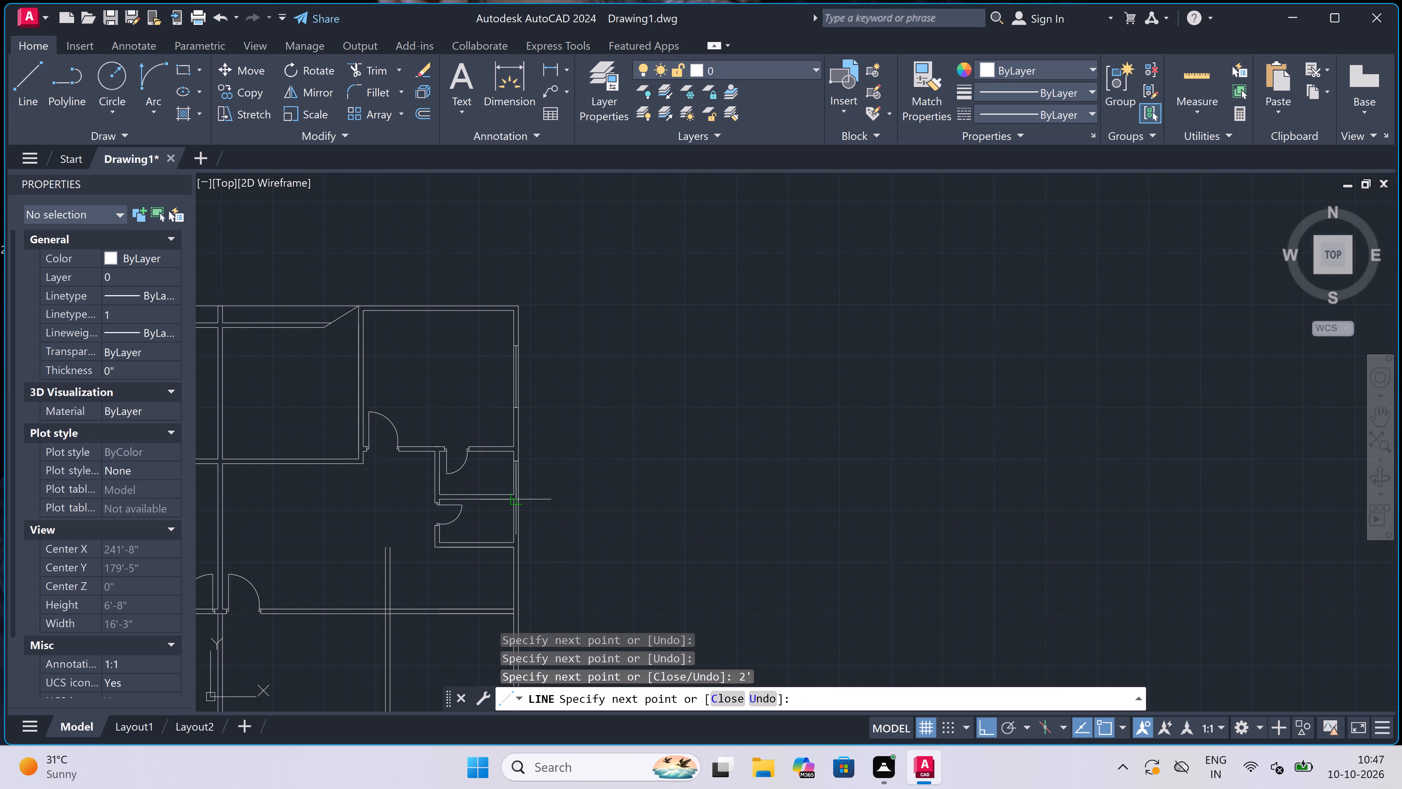
{"action": "scroll", "coordinate": [516, 488], "scroll_direction": "up", "scroll_amount": 5}
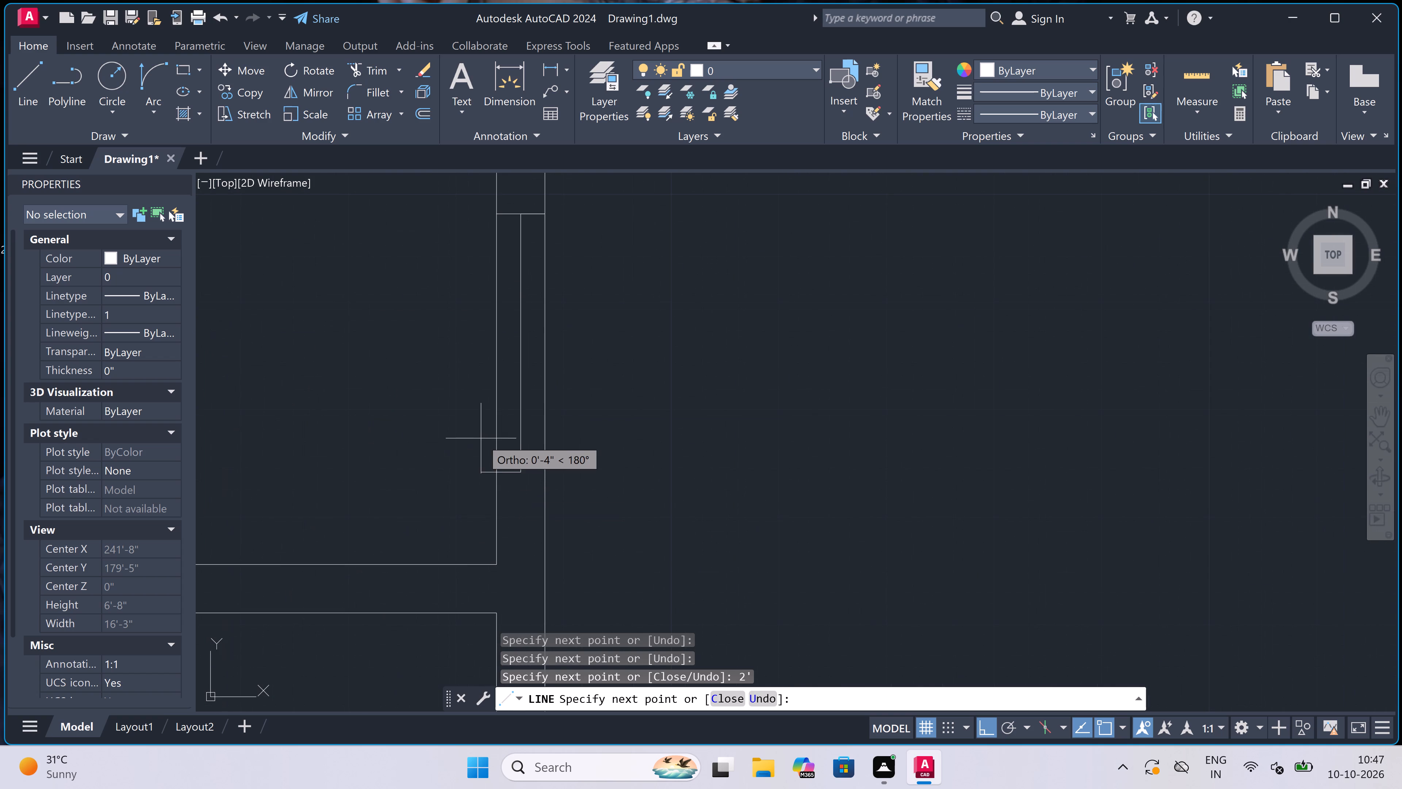
{"action": "left_click", "coordinate": [495, 470]}
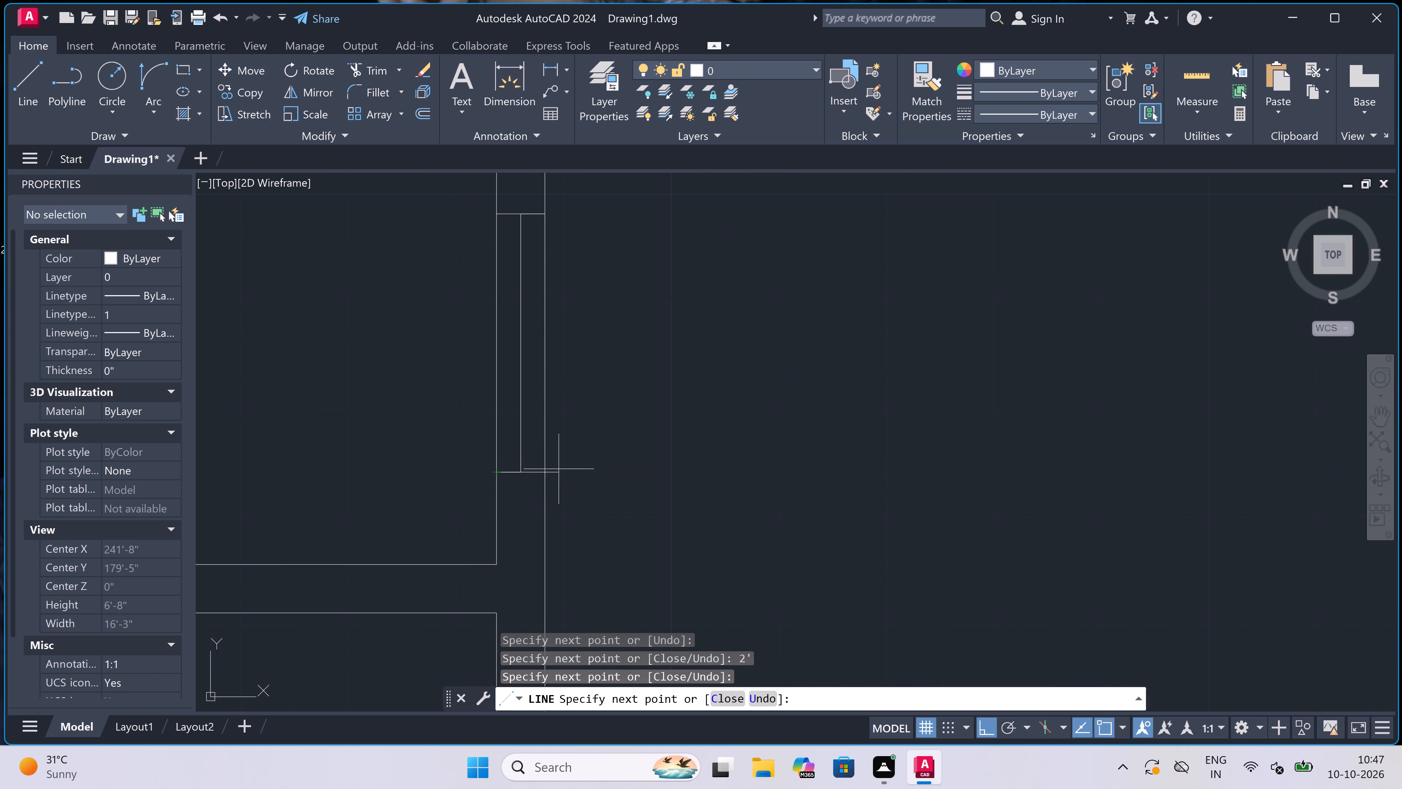
{"action": "left_click", "coordinate": [537, 473]}
{"action": "key", "text": "Escape"}
Draw a window's upper end line across the right outer wall of the lower small room, with a 2' centre line down from its midpoint.
{"action": "scroll", "coordinate": [662, 445], "scroll_direction": "down", "scroll_amount": 3}
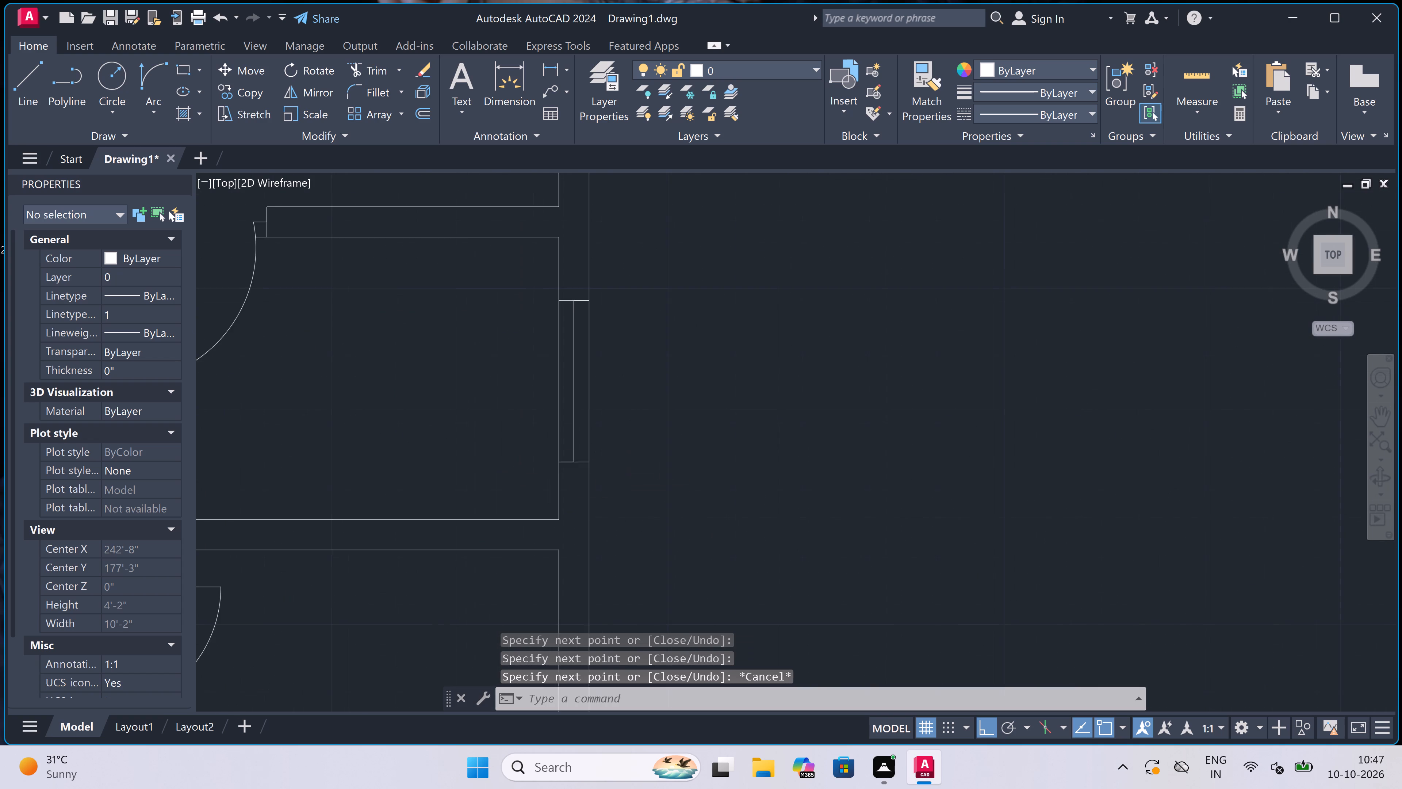
{"action": "scroll", "coordinate": [662, 445], "scroll_direction": "down", "scroll_amount": 2}
{"action": "key", "text": "space"}
{"action": "scroll", "coordinate": [648, 493], "scroll_direction": "up", "scroll_amount": 1}
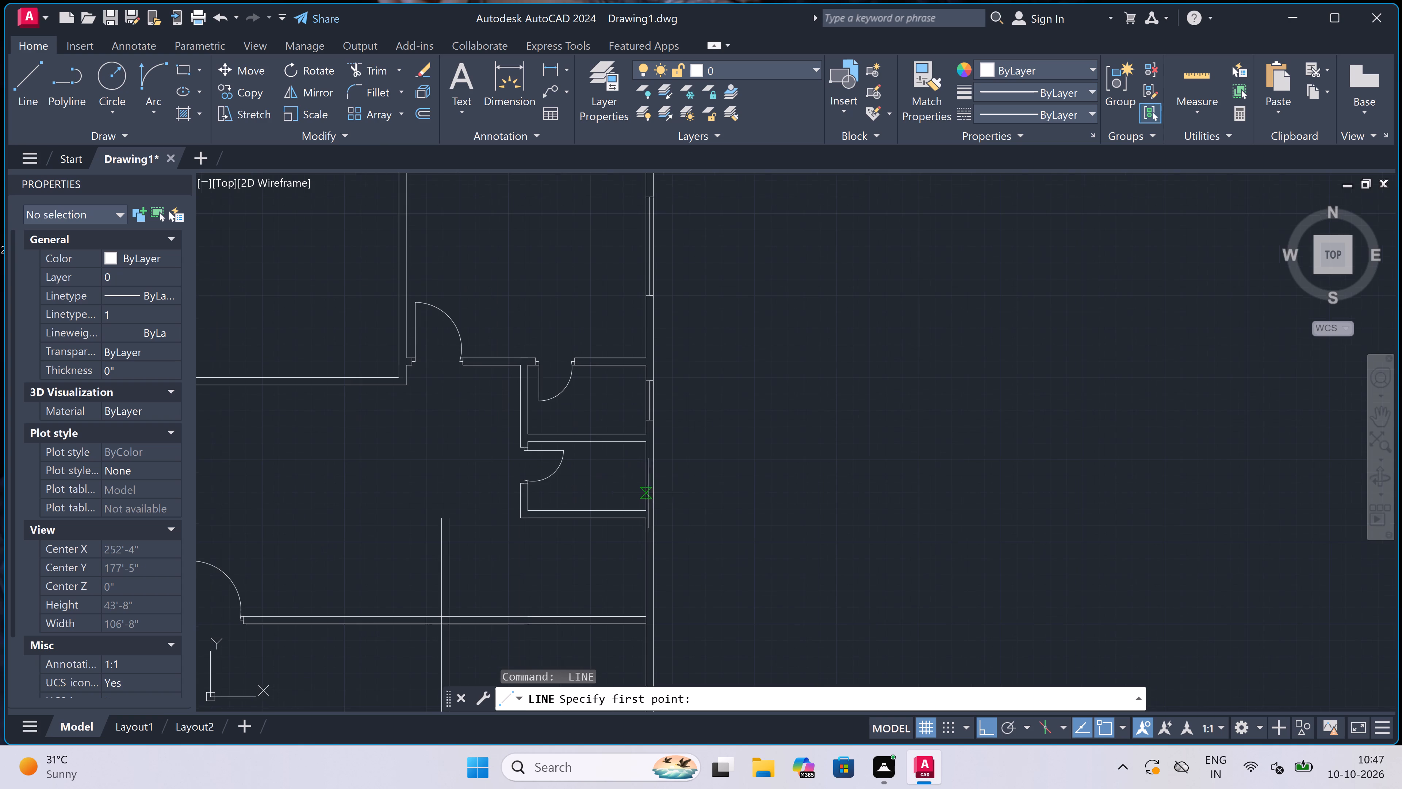
{"action": "scroll", "coordinate": [644, 464], "scroll_direction": "up", "scroll_amount": 2}
{"action": "left_click", "coordinate": [646, 450]}
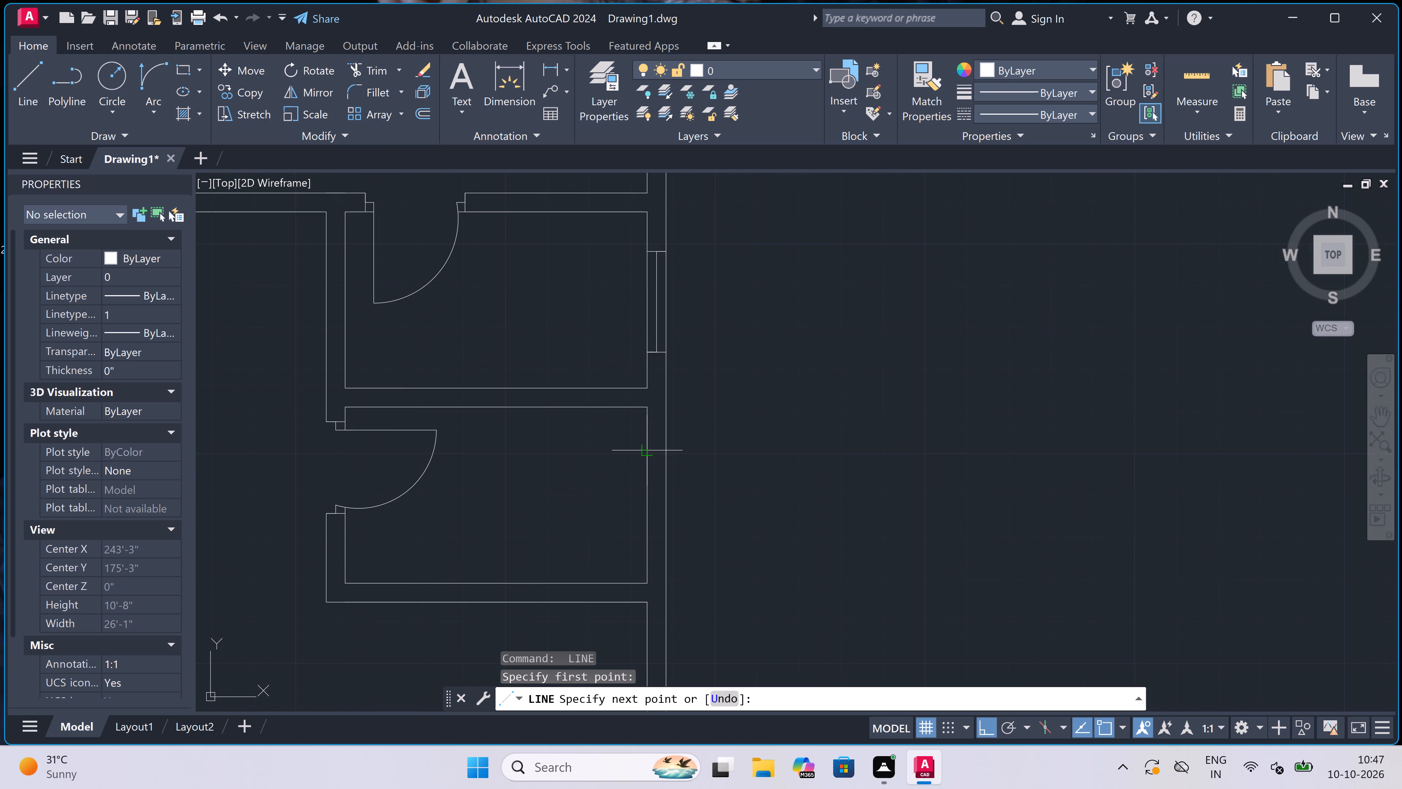
{"action": "left_click", "coordinate": [670, 445]}
{"action": "scroll", "coordinate": [656, 449], "scroll_direction": "up", "scroll_amount": 1}
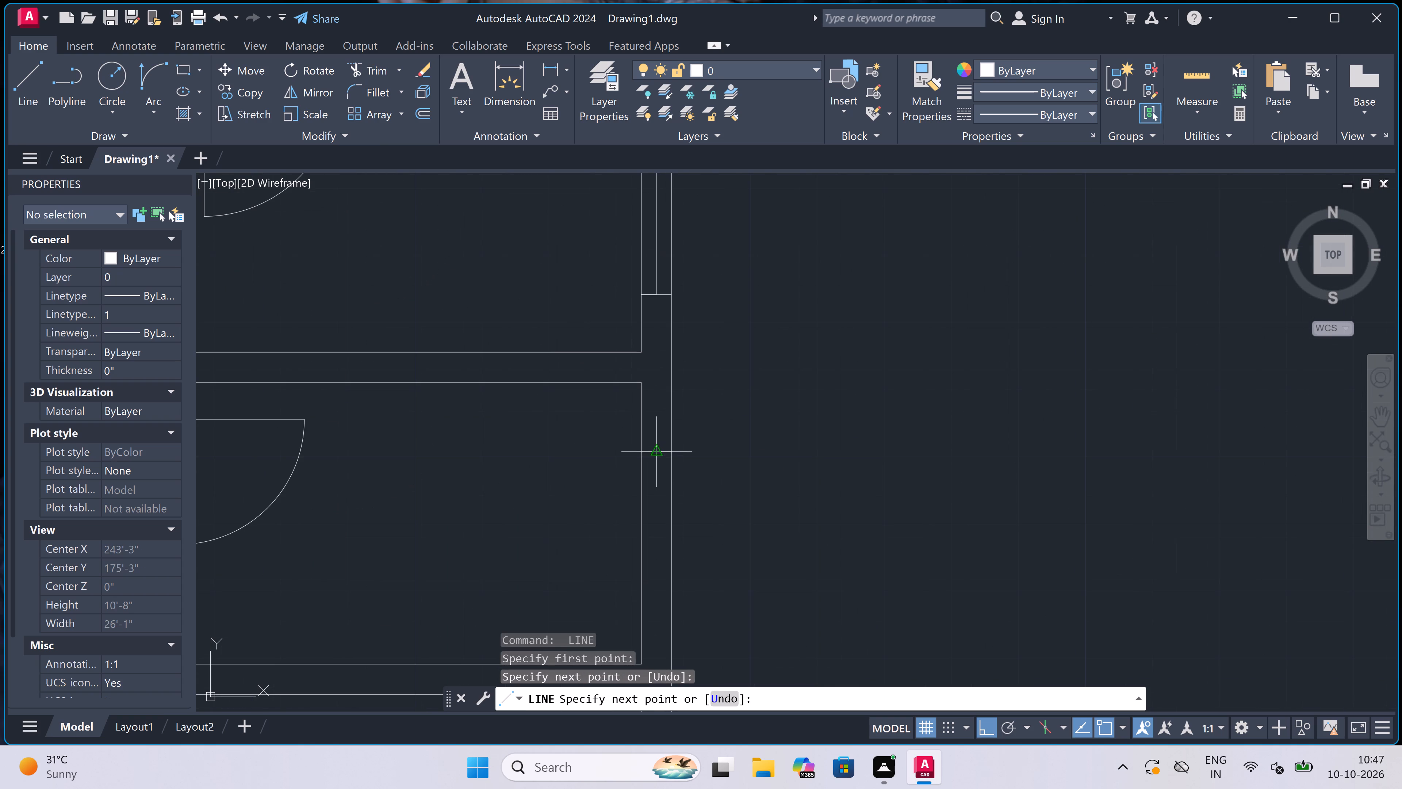
{"action": "left_click", "coordinate": [656, 449]}
{"action": "type", "text": "2'"}
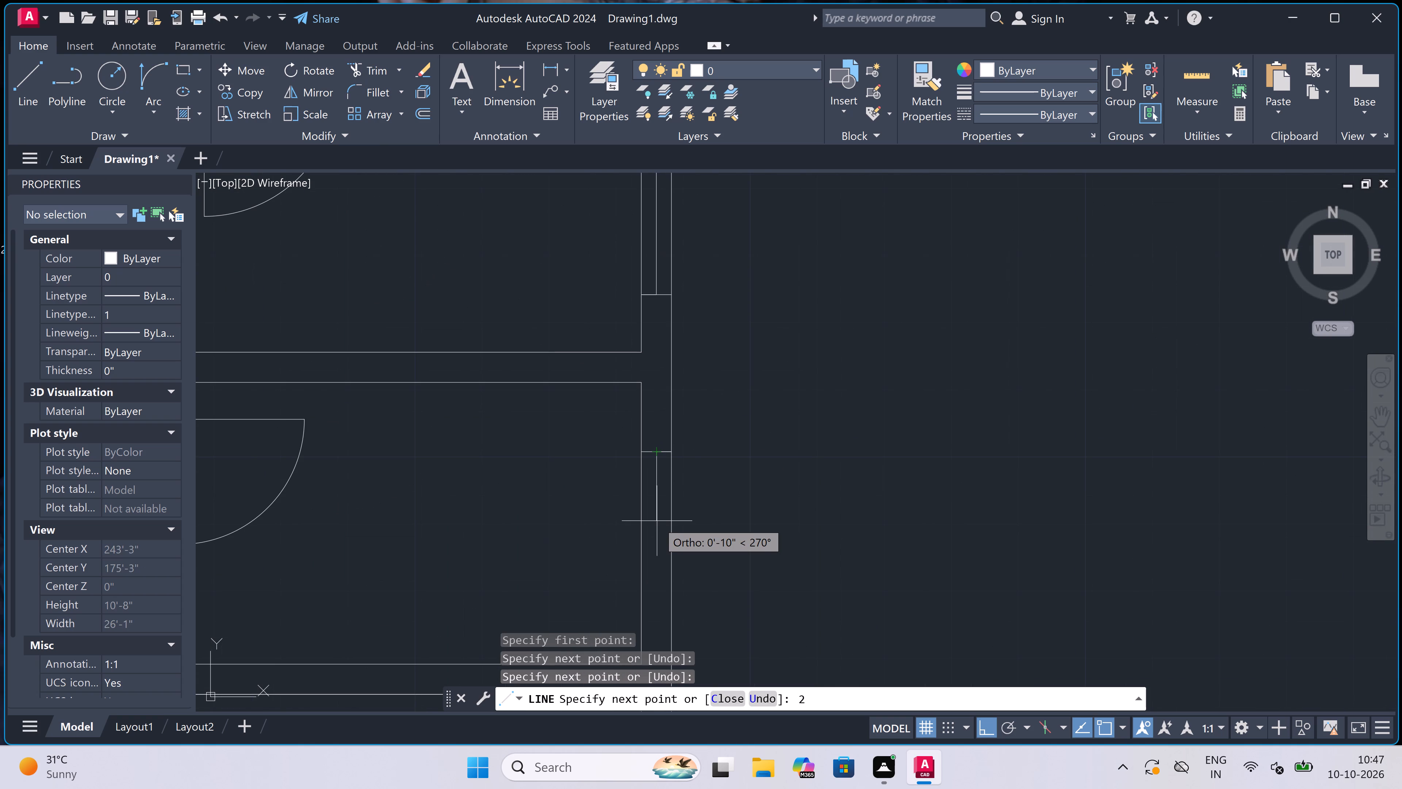
{"action": "key", "text": "space"}
Close the lower small room's right-wall window with an end line across both wall faces at the centre line's end.
{"action": "scroll", "coordinate": [657, 521], "scroll_direction": "down", "scroll_amount": 2}
{"action": "scroll", "coordinate": [640, 559], "scroll_direction": "up", "scroll_amount": 1}
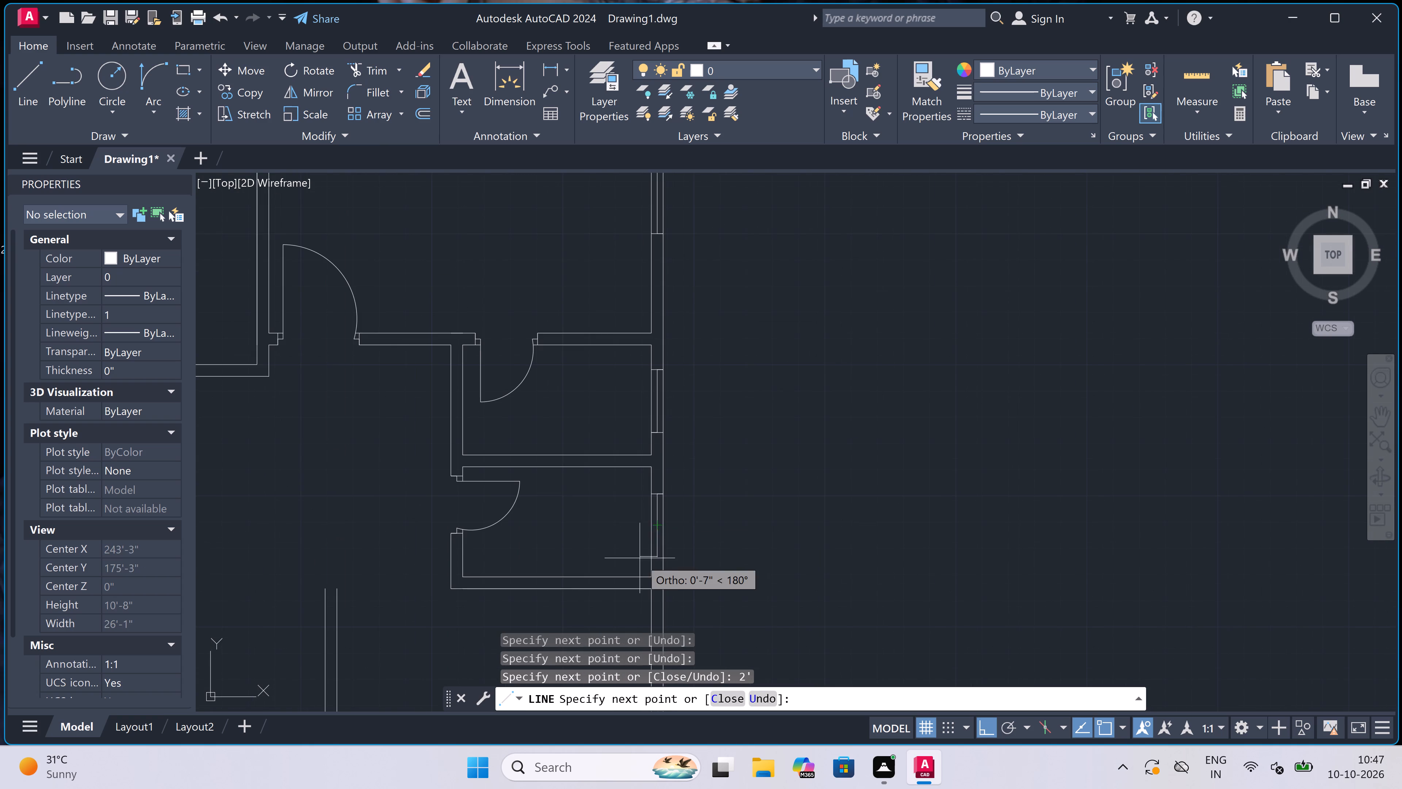
{"action": "scroll", "coordinate": [640, 559], "scroll_direction": "up", "scroll_amount": 1}
{"action": "left_click", "coordinate": [673, 551]}
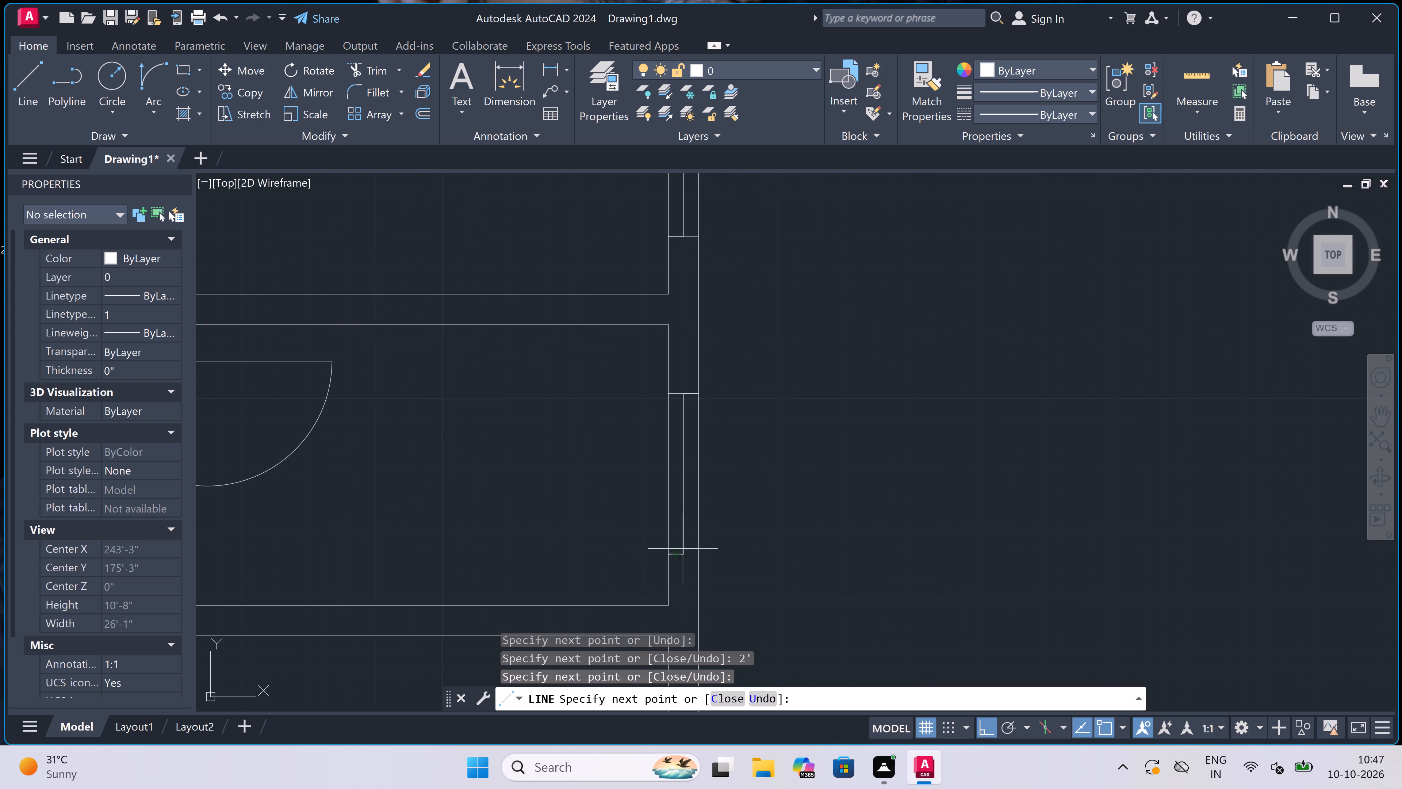
{"action": "scroll", "coordinate": [712, 551], "scroll_direction": "up", "scroll_amount": 1}
{"action": "left_click", "coordinate": [693, 555]}
{"action": "key", "text": "Escape"}
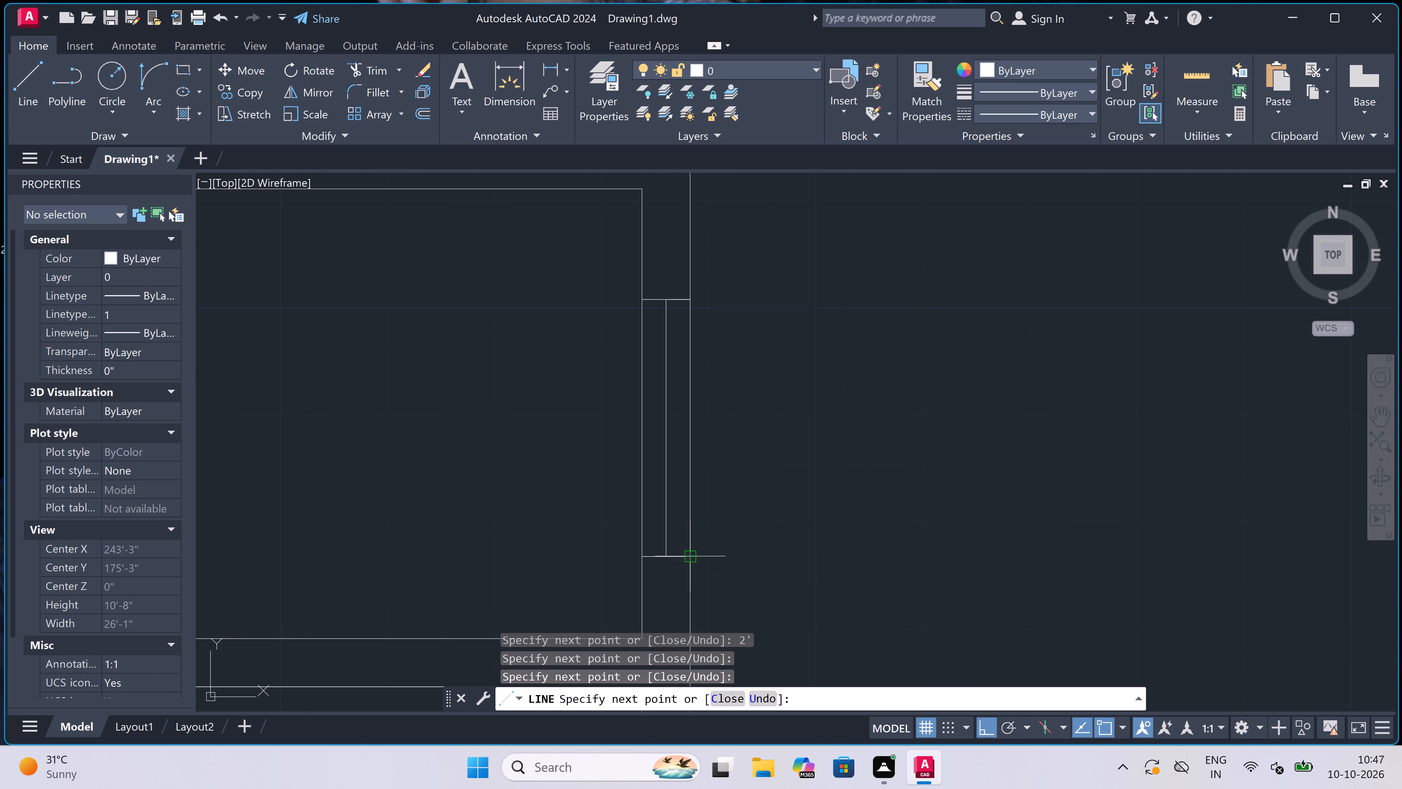
Draw a window's upper end line across the left outer wall of the upper small room, with a 2' centre line down from its midpoint.
{"action": "scroll", "coordinate": [692, 512], "scroll_direction": "down", "scroll_amount": 7}
{"action": "key", "text": "space"}
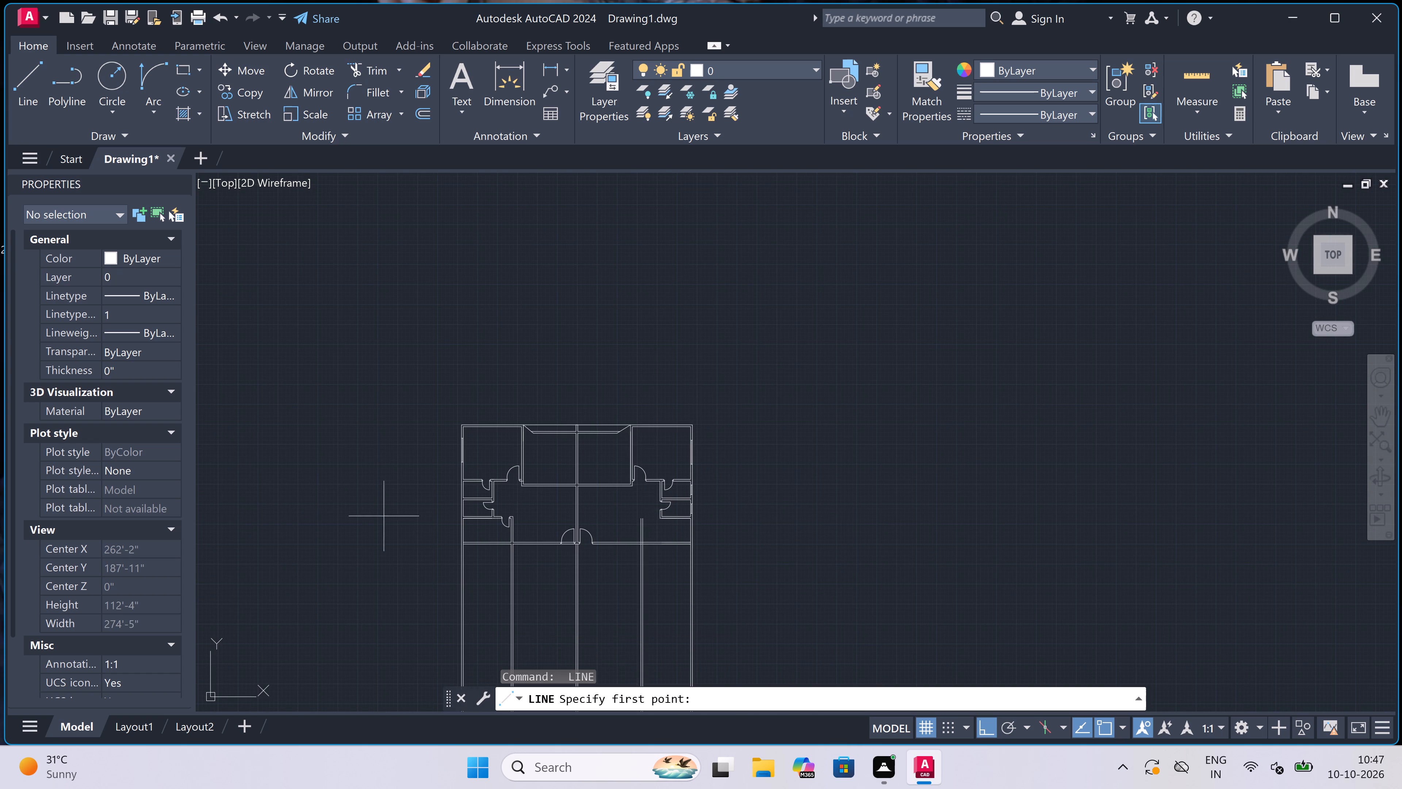
{"action": "scroll", "coordinate": [421, 498], "scroll_direction": "up", "scroll_amount": 4}
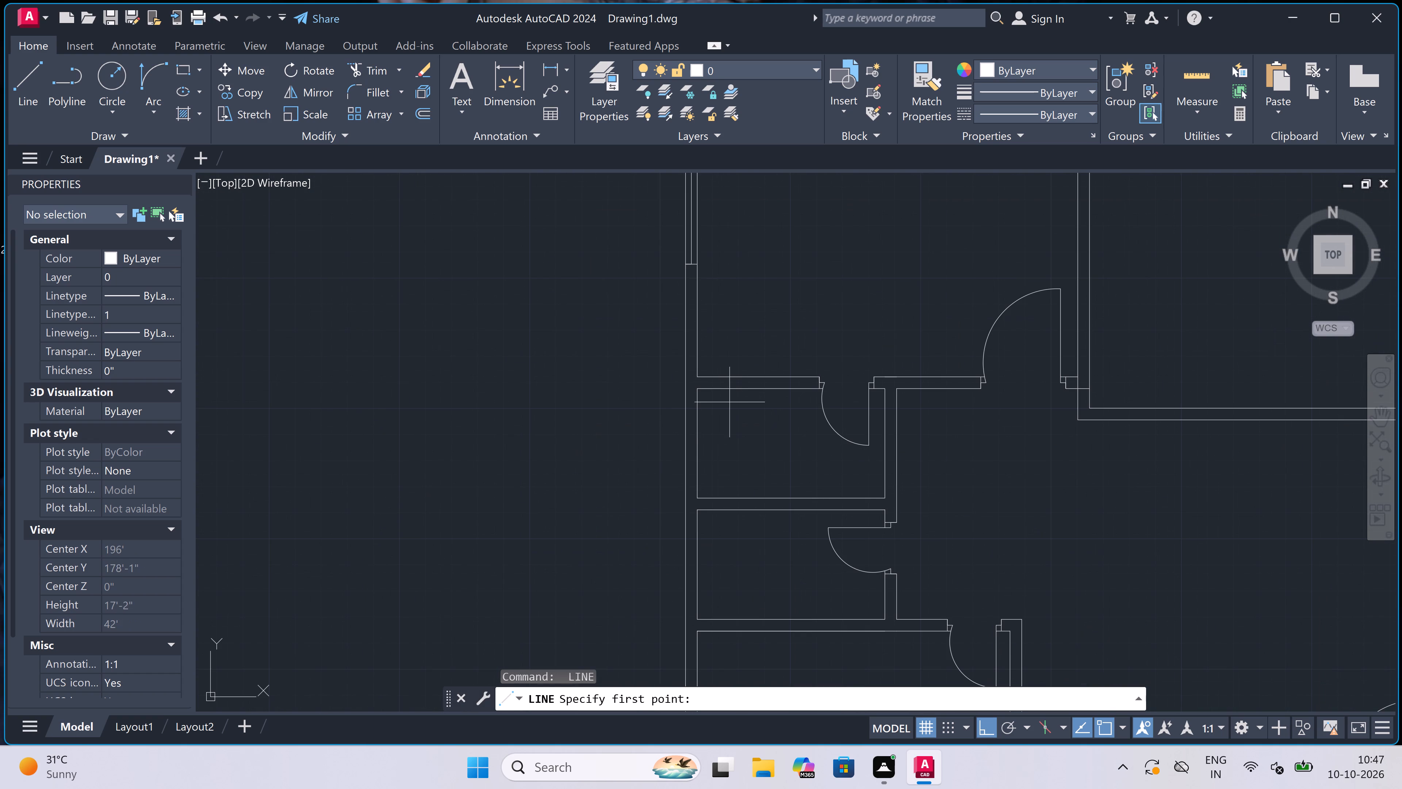
{"action": "left_click", "coordinate": [697, 404]}
{"action": "scroll", "coordinate": [697, 404], "scroll_direction": "up", "scroll_amount": 2}
{"action": "left_click", "coordinate": [666, 405]}
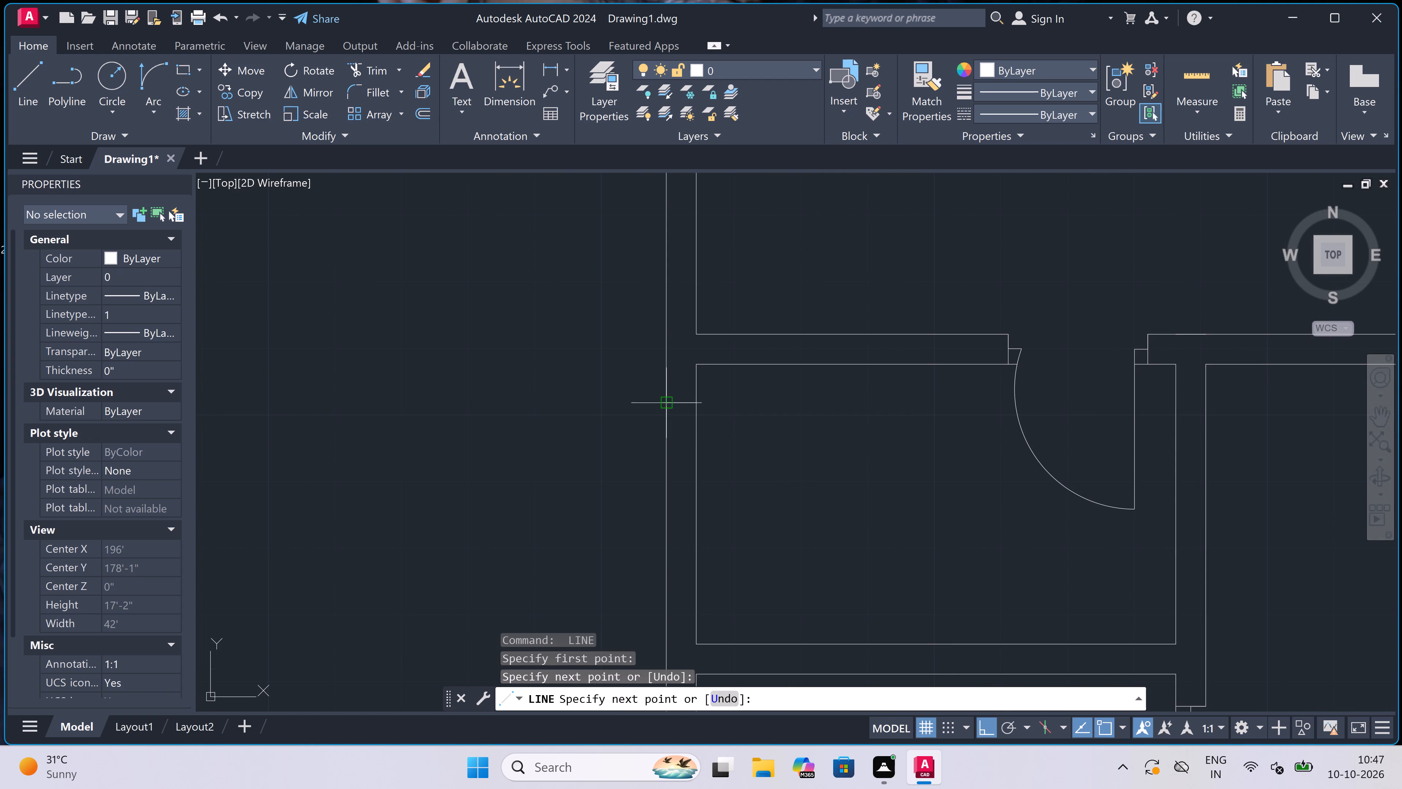
{"action": "left_click", "coordinate": [683, 405]}
{"action": "type", "text": "2'"}
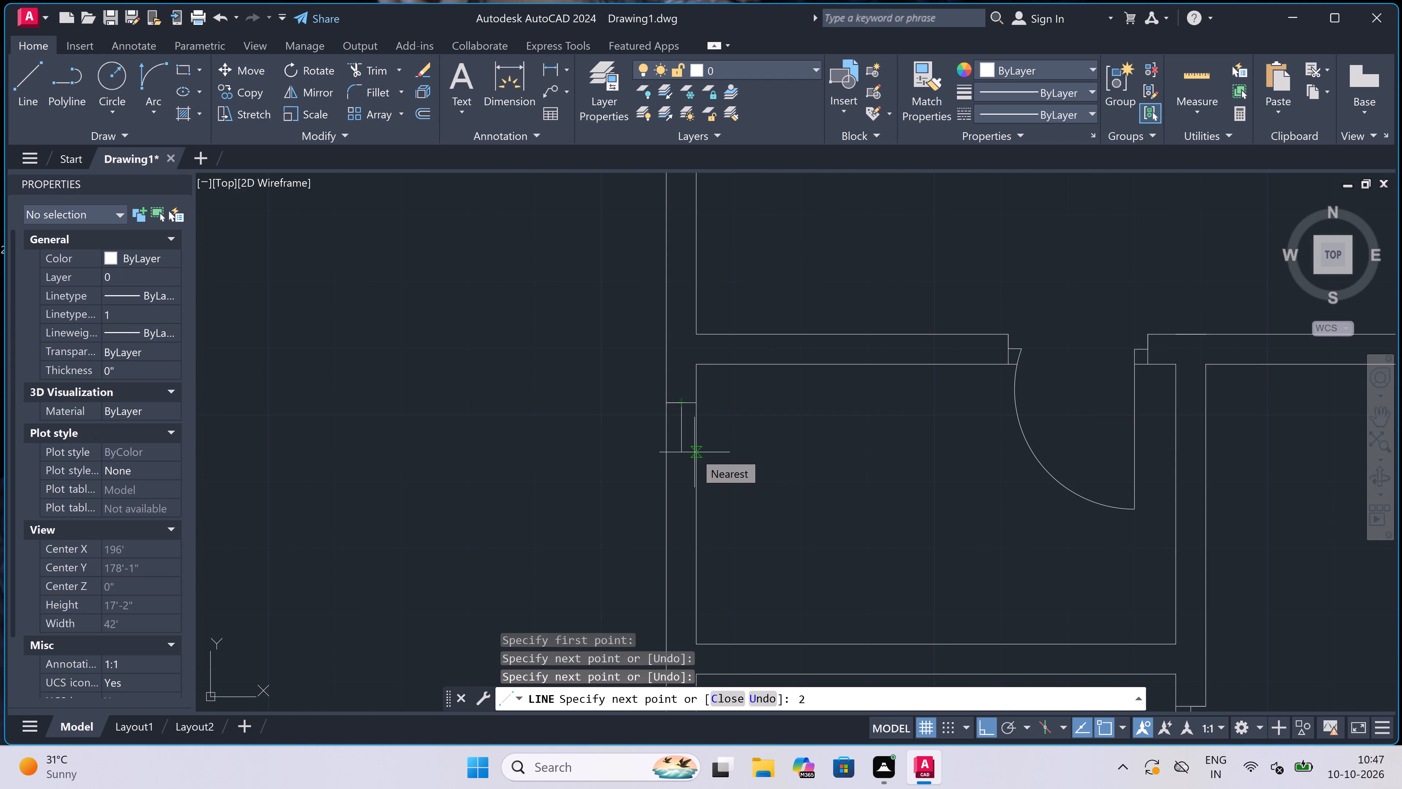
{"action": "key", "text": "space"}
Close the upper small room's left-wall window with an end line across both wall faces at the centre line's end.
{"action": "scroll", "coordinate": [667, 580], "scroll_direction": "up", "scroll_amount": 1}
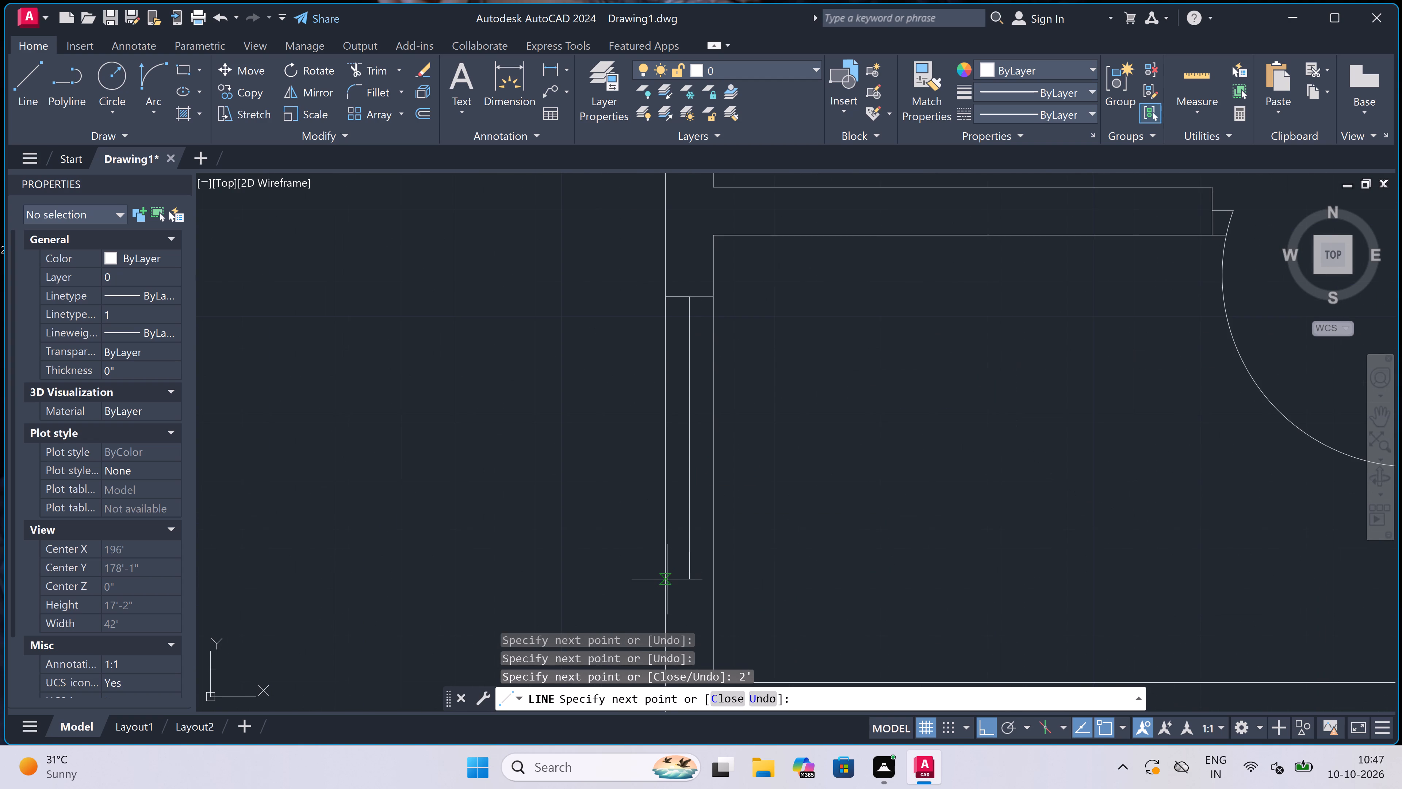
{"action": "left_click", "coordinate": [668, 548]}
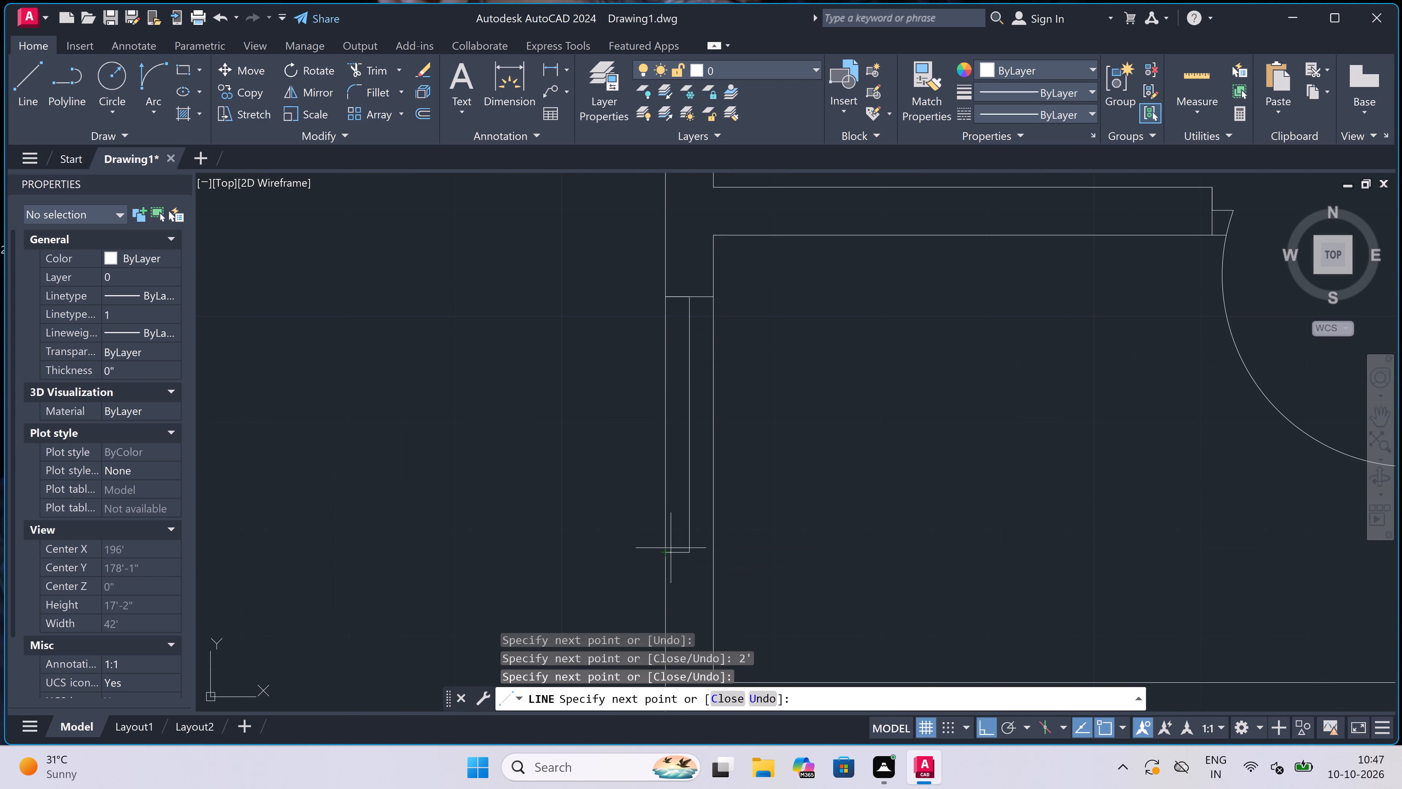
{"action": "left_click", "coordinate": [719, 549]}
{"action": "key", "text": "Escape"}
Draw a window's upper end line across the left outer wall of the lower small room, with a 2' centre line down from its midpoint.
{"action": "scroll", "coordinate": [666, 489], "scroll_direction": "down", "scroll_amount": 5}
{"action": "key", "text": "space"}
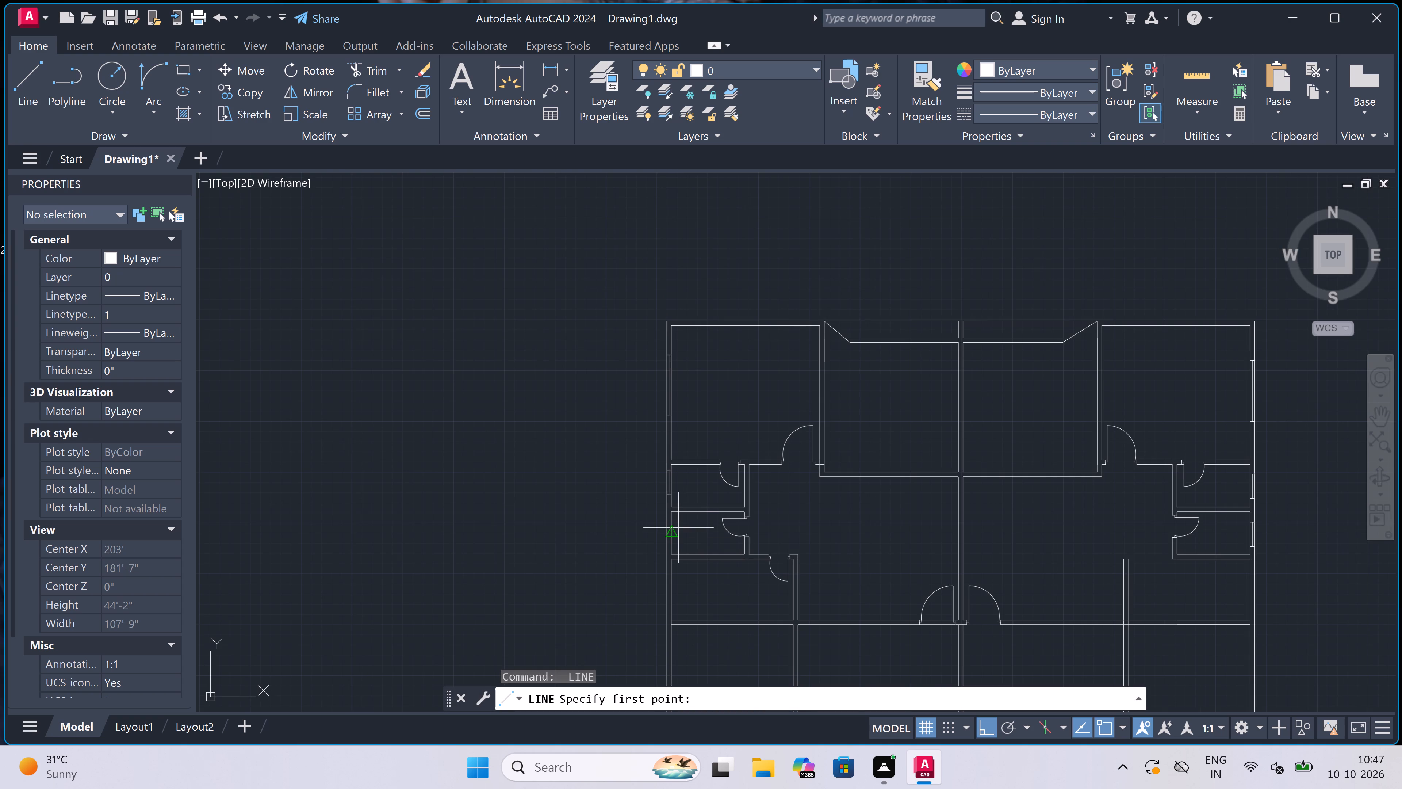
{"action": "scroll", "coordinate": [672, 542], "scroll_direction": "up", "scroll_amount": 2}
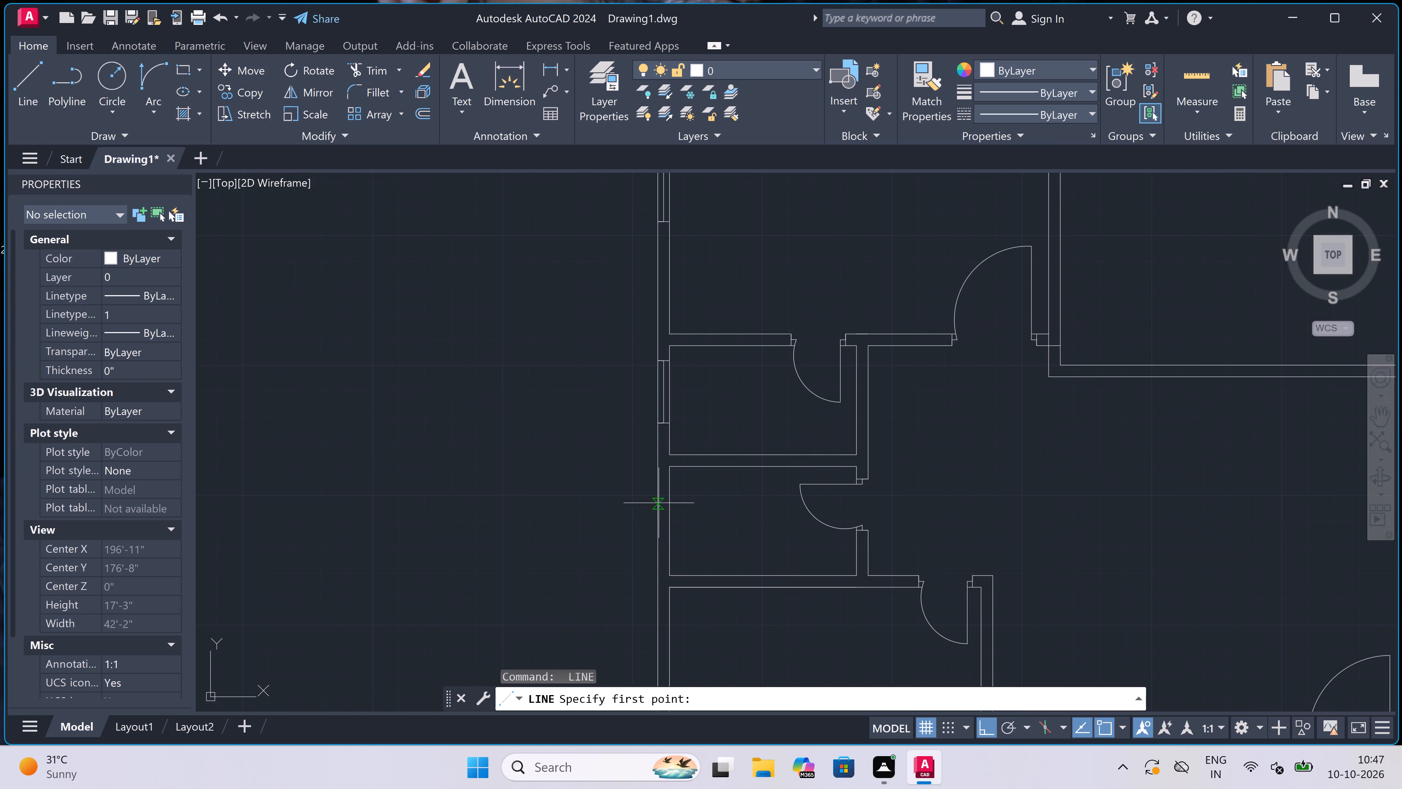
{"action": "scroll", "coordinate": [656, 494], "scroll_direction": "up", "scroll_amount": 1}
{"action": "left_click", "coordinate": [673, 483]}
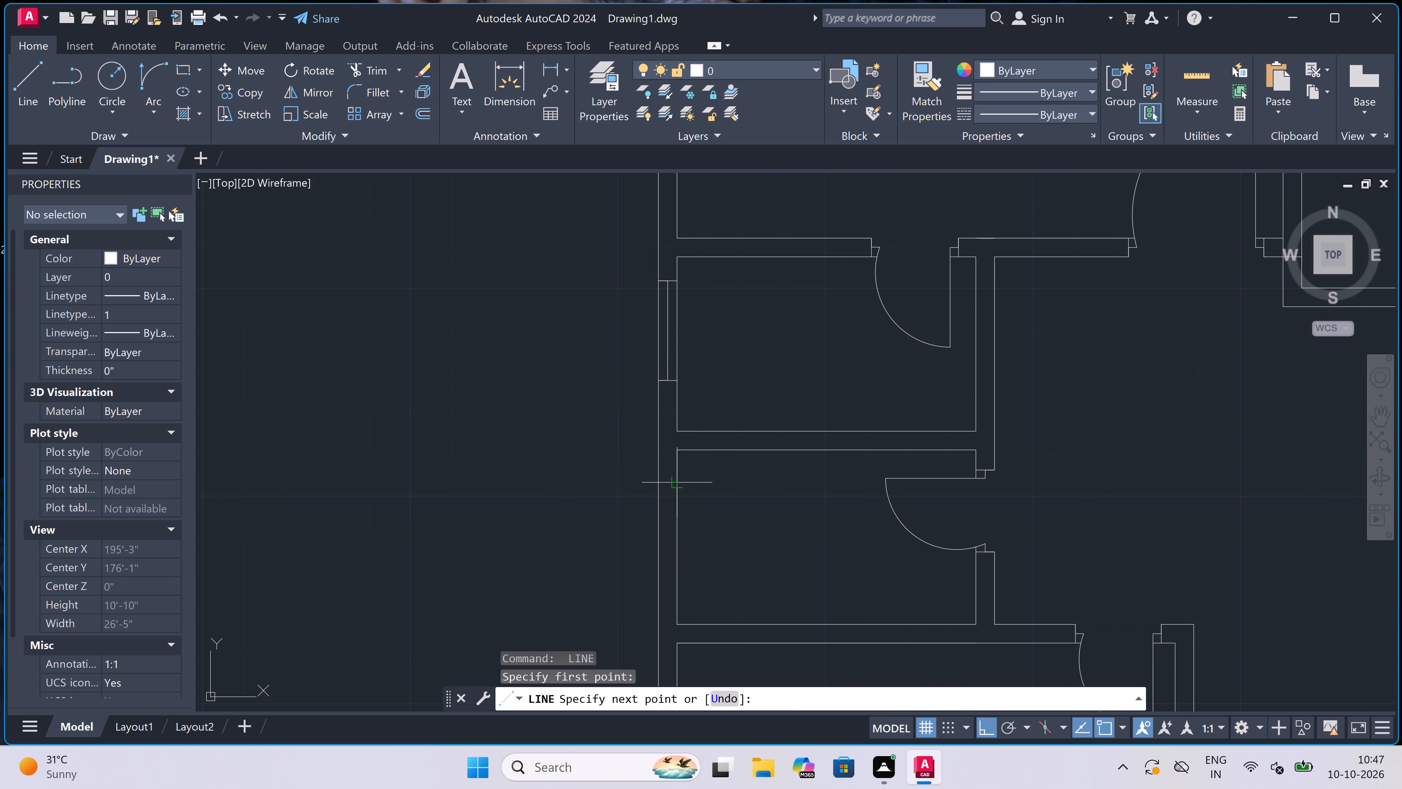
{"action": "left_click", "coordinate": [656, 482]}
{"action": "scroll", "coordinate": [656, 482], "scroll_direction": "up", "scroll_amount": 1}
{"action": "left_click", "coordinate": [673, 478]}
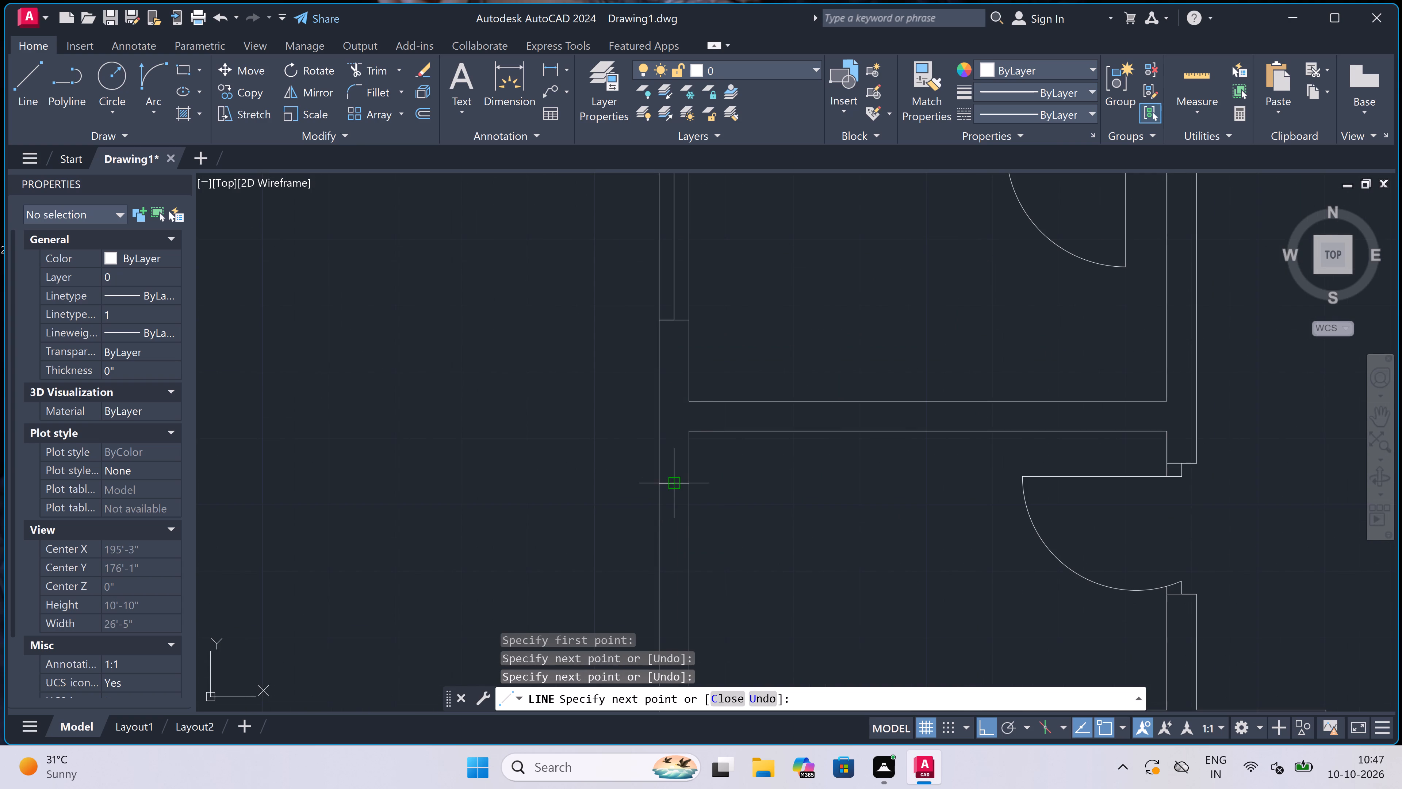
{"action": "type", "text": "2'"}
{"action": "key", "text": "space"}
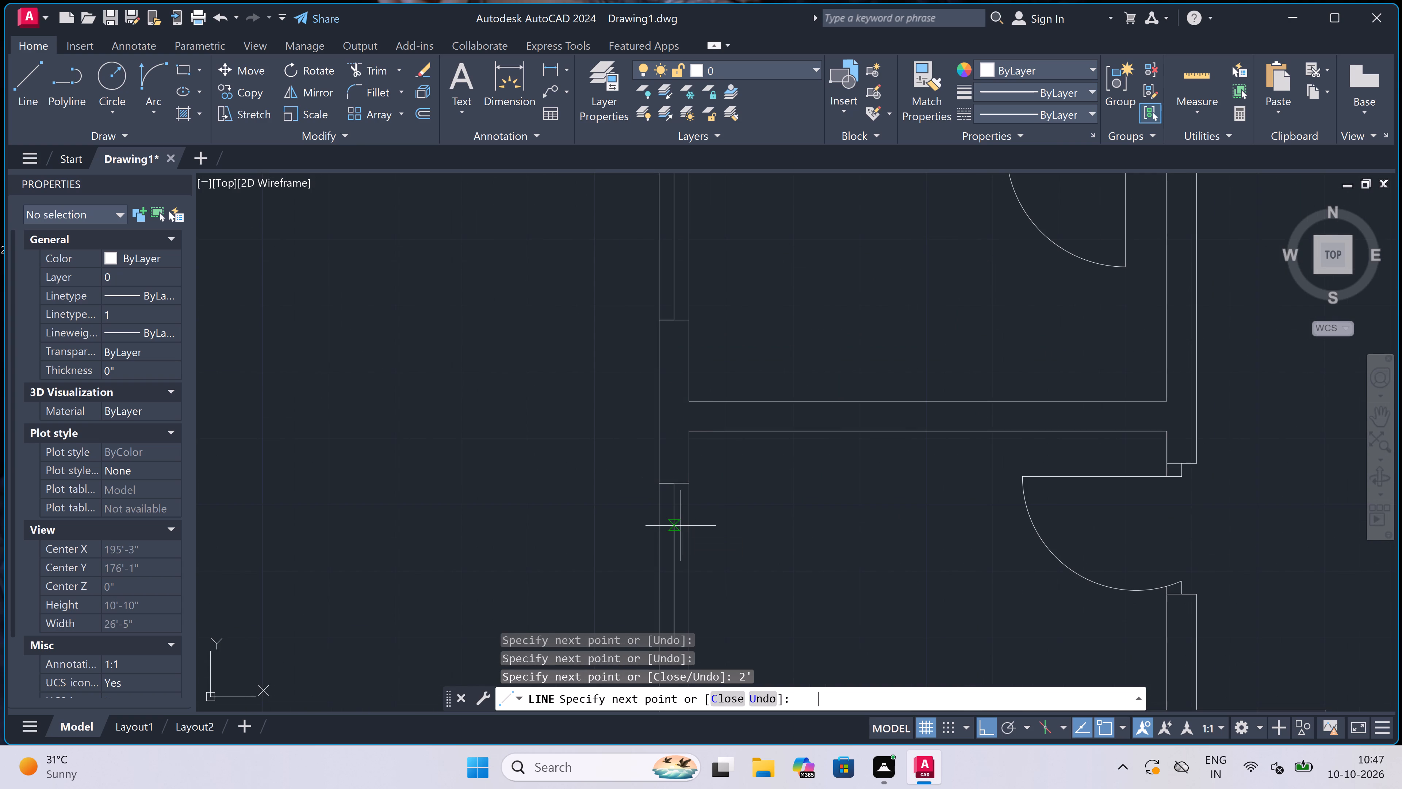
Close the lower small room's left-wall window with an end line across both wall faces at the centre line's end.
{"action": "scroll", "coordinate": [683, 498], "scroll_direction": "down", "scroll_amount": 2}
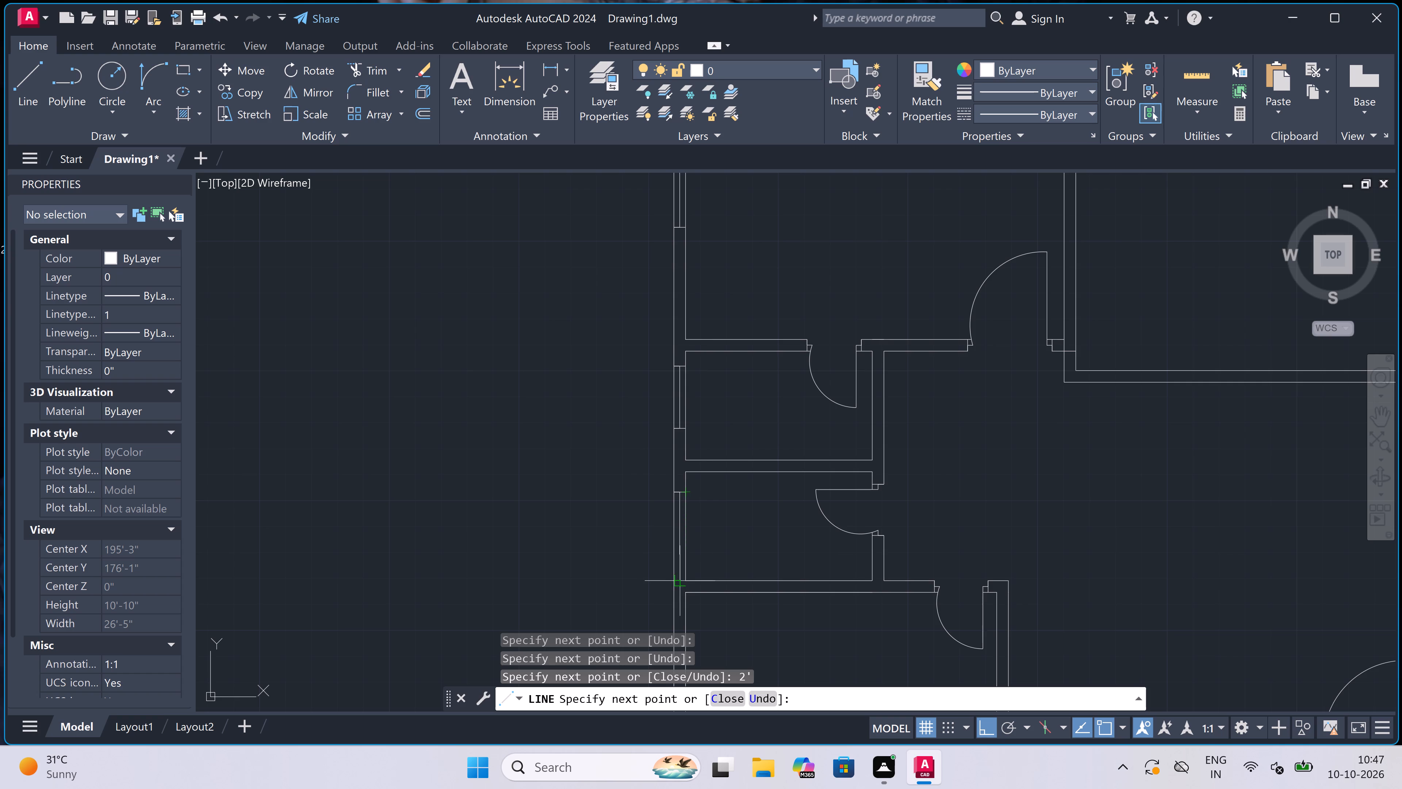
{"action": "scroll", "coordinate": [677, 575], "scroll_direction": "up", "scroll_amount": 3}
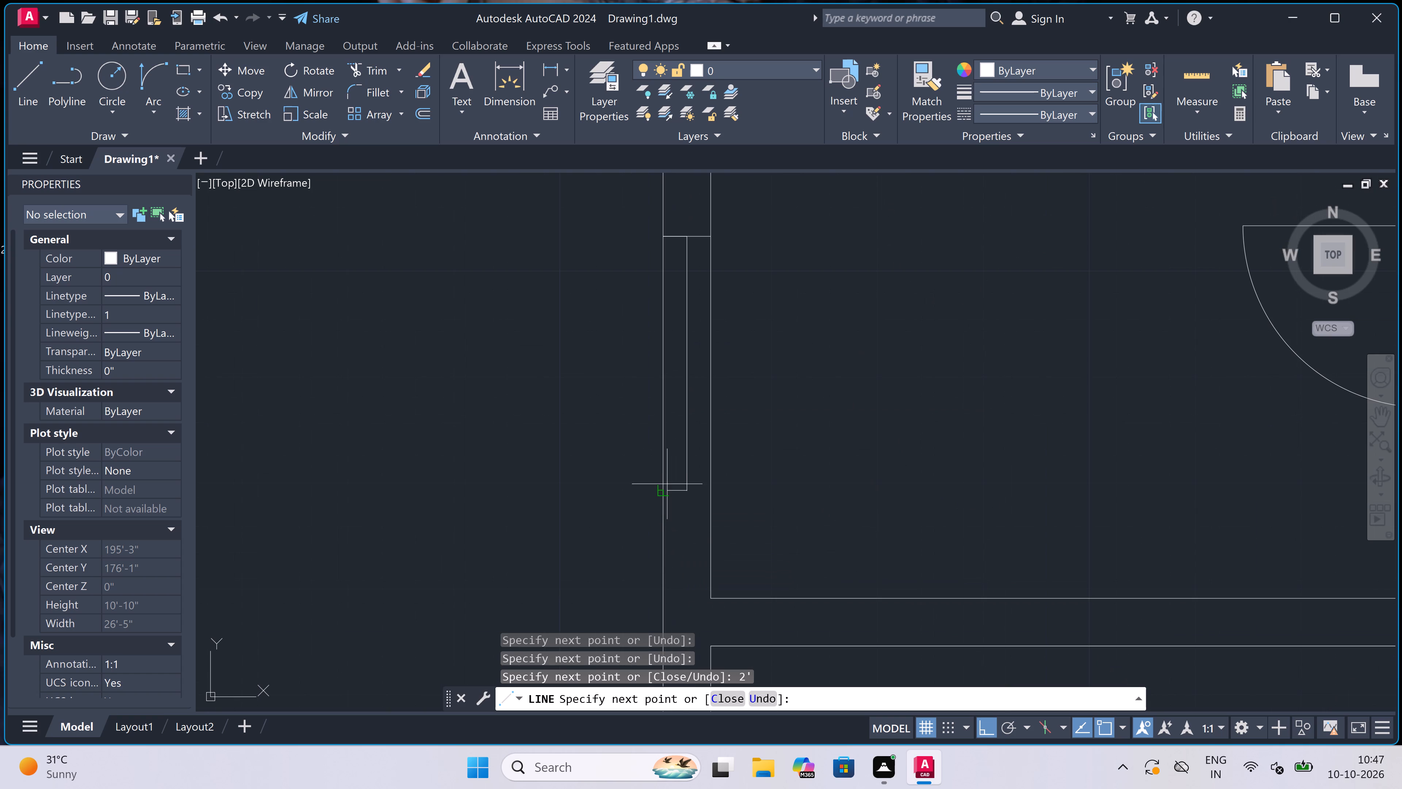
{"action": "left_click", "coordinate": [660, 491]}
{"action": "left_click", "coordinate": [710, 490]}
{"action": "key", "text": "Escape"}
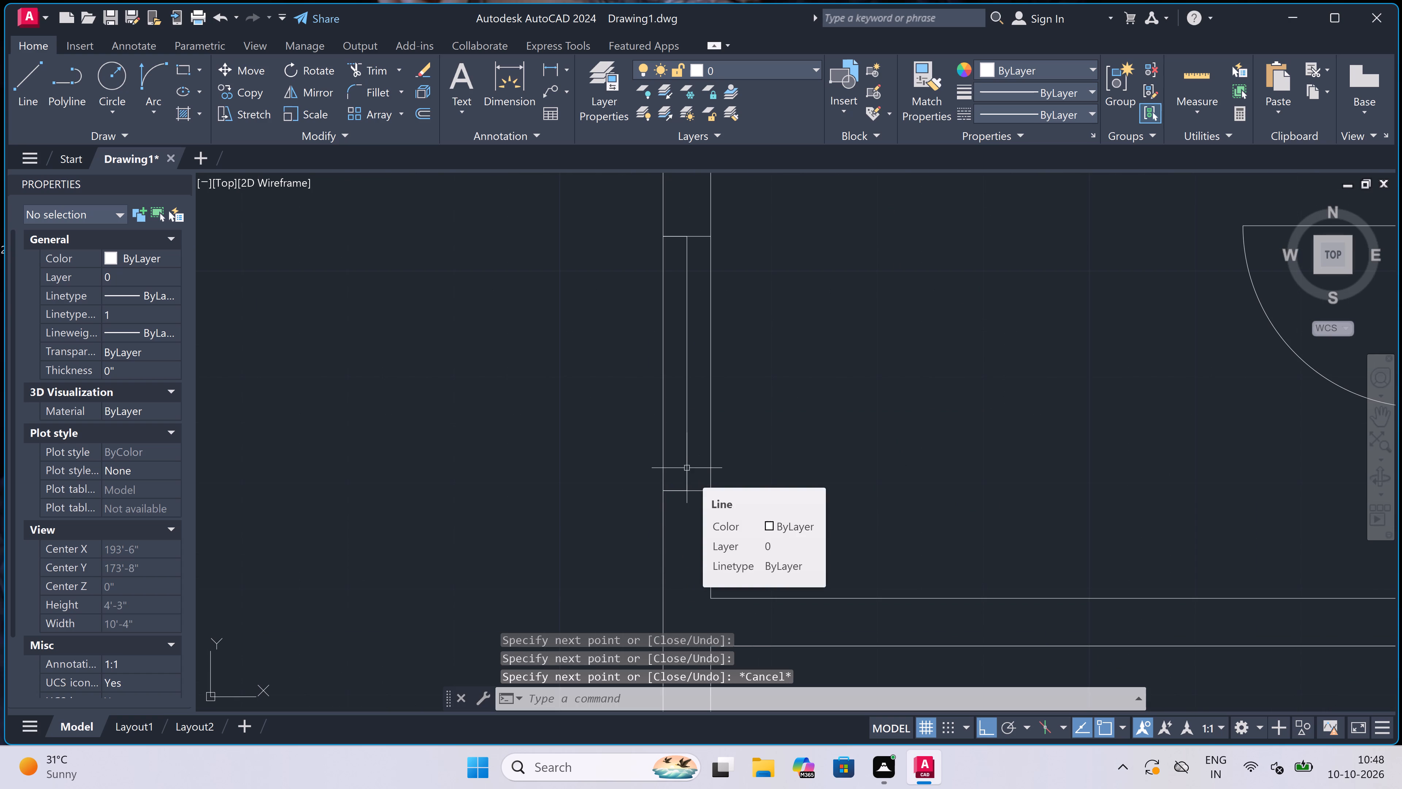
Draw a window's upper end line across the left outer wall of the room below the small rooms, with a 3' centre line down from its midpoint.
{"action": "scroll", "coordinate": [646, 426], "scroll_direction": "down", "scroll_amount": 6}
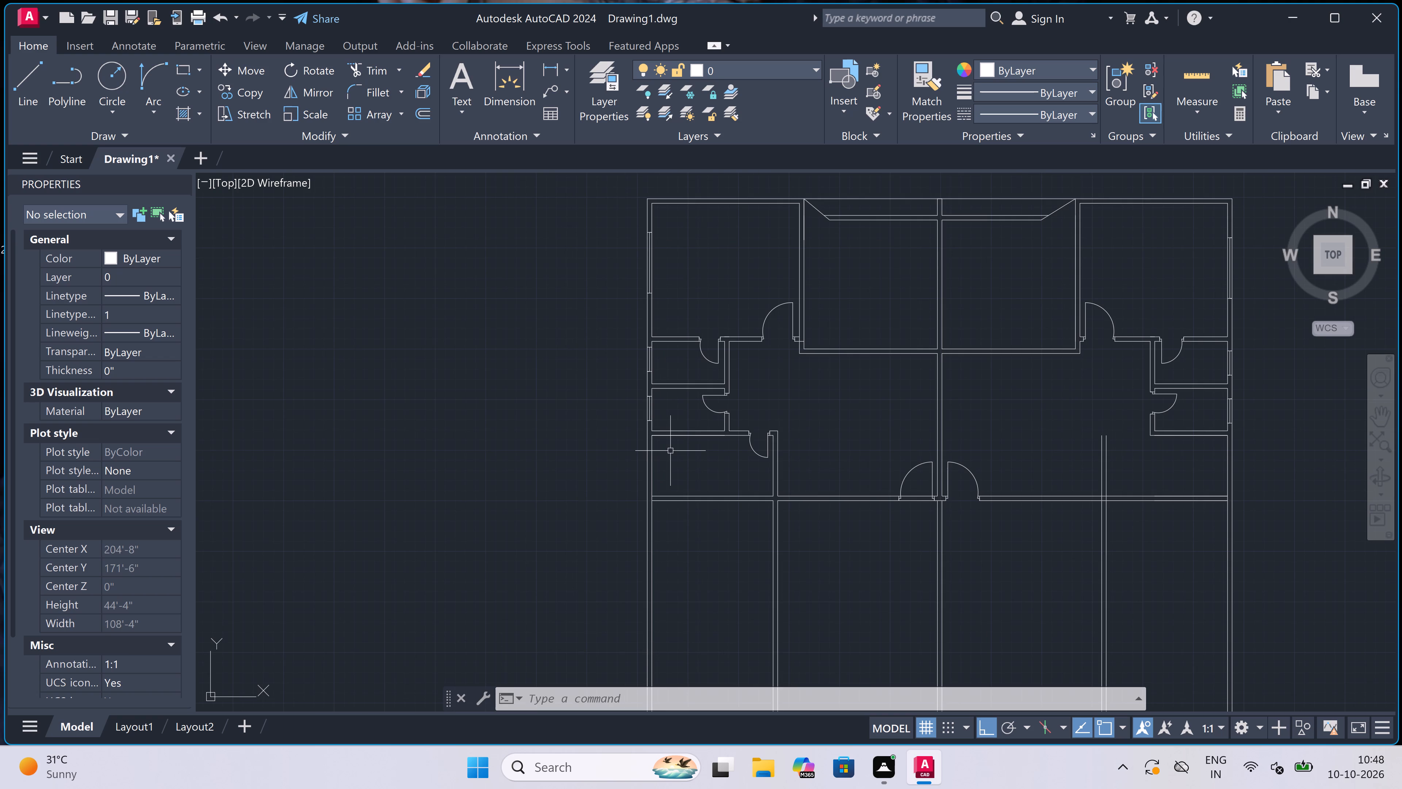
{"action": "scroll", "coordinate": [673, 450], "scroll_direction": "down", "scroll_amount": 1}
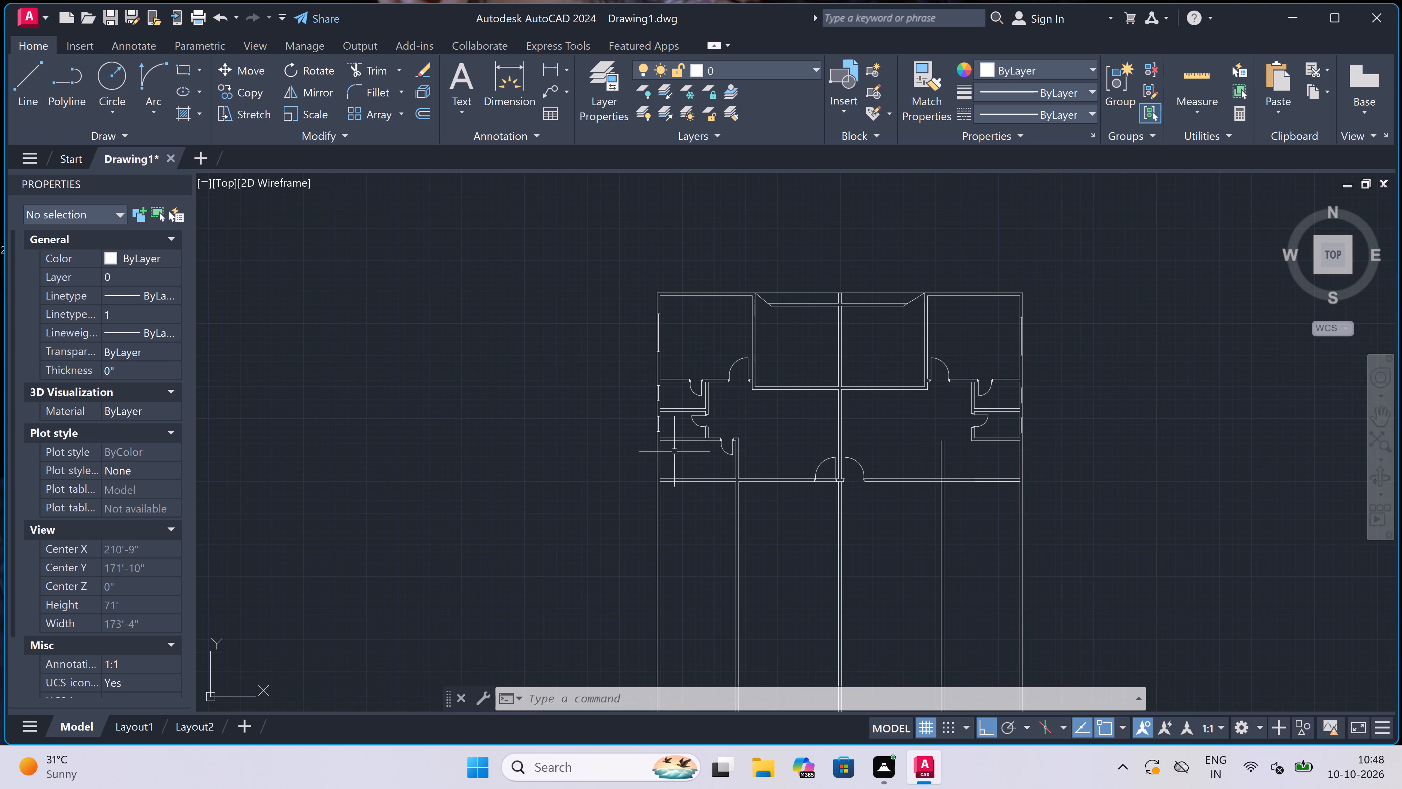
{"action": "key", "text": "space"}
{"action": "scroll", "coordinate": [661, 461], "scroll_direction": "up", "scroll_amount": 2}
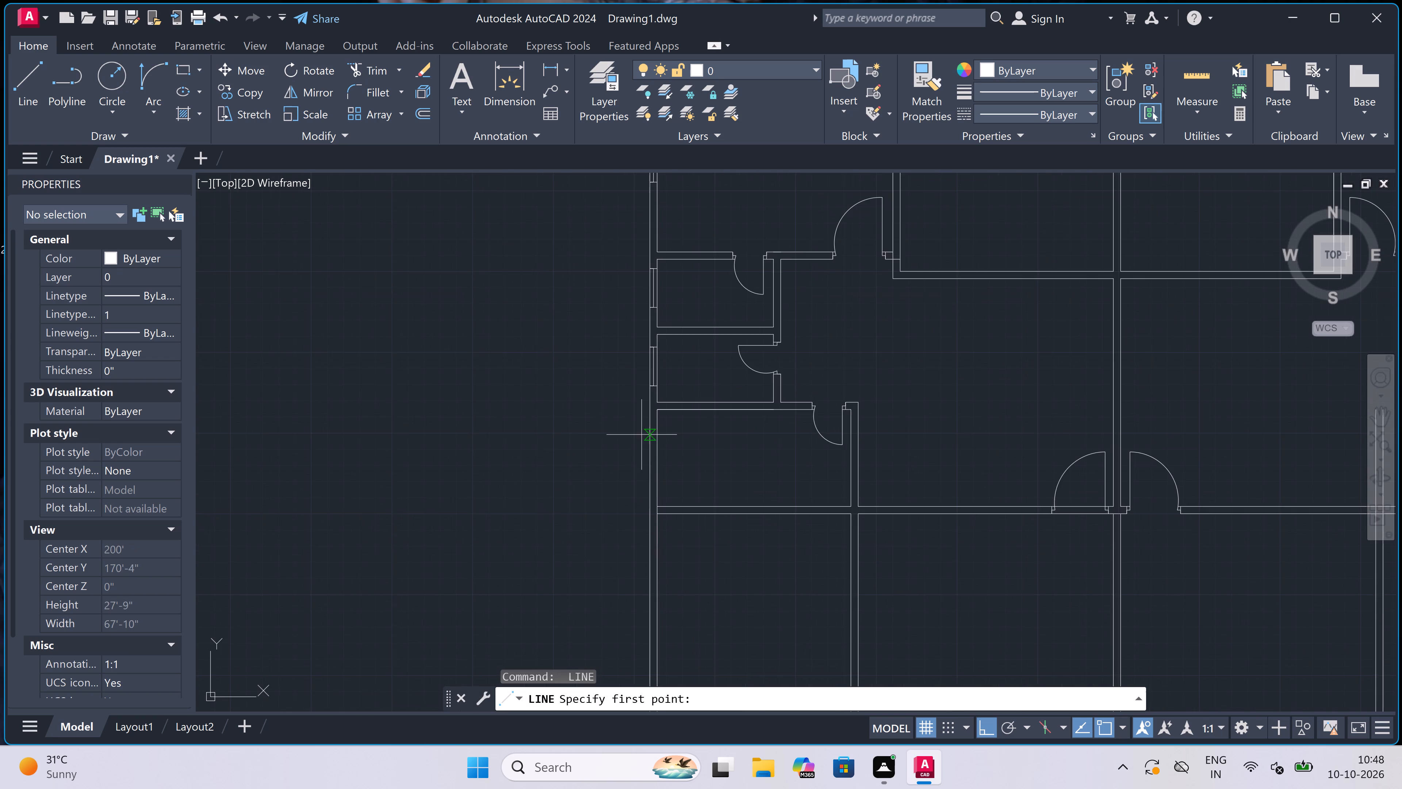
{"action": "scroll", "coordinate": [641, 434], "scroll_direction": "up", "scroll_amount": 2}
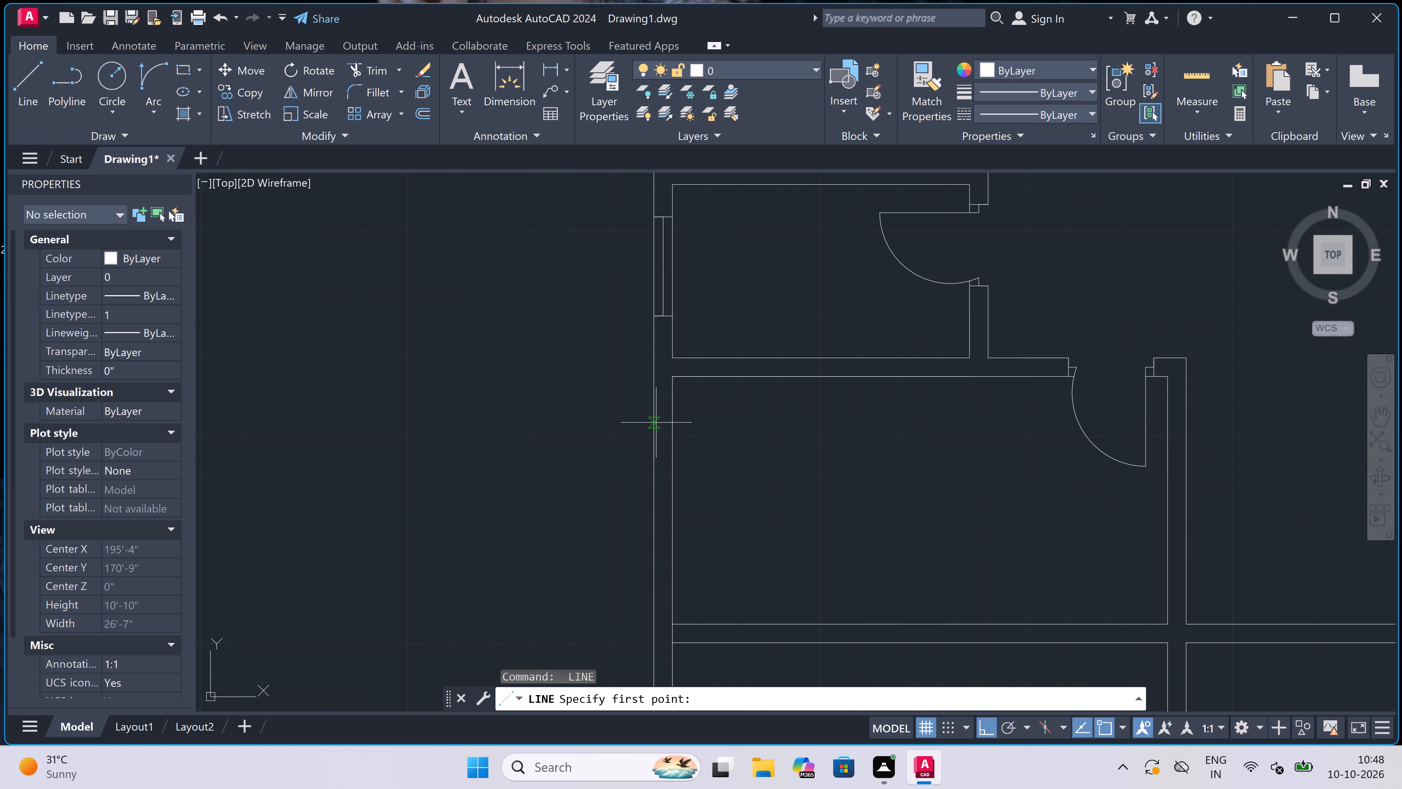
{"action": "double_click", "coordinate": [655, 415]}
{"action": "left_click", "coordinate": [673, 407]}
{"action": "scroll", "coordinate": [658, 415], "scroll_direction": "up", "scroll_amount": 2}
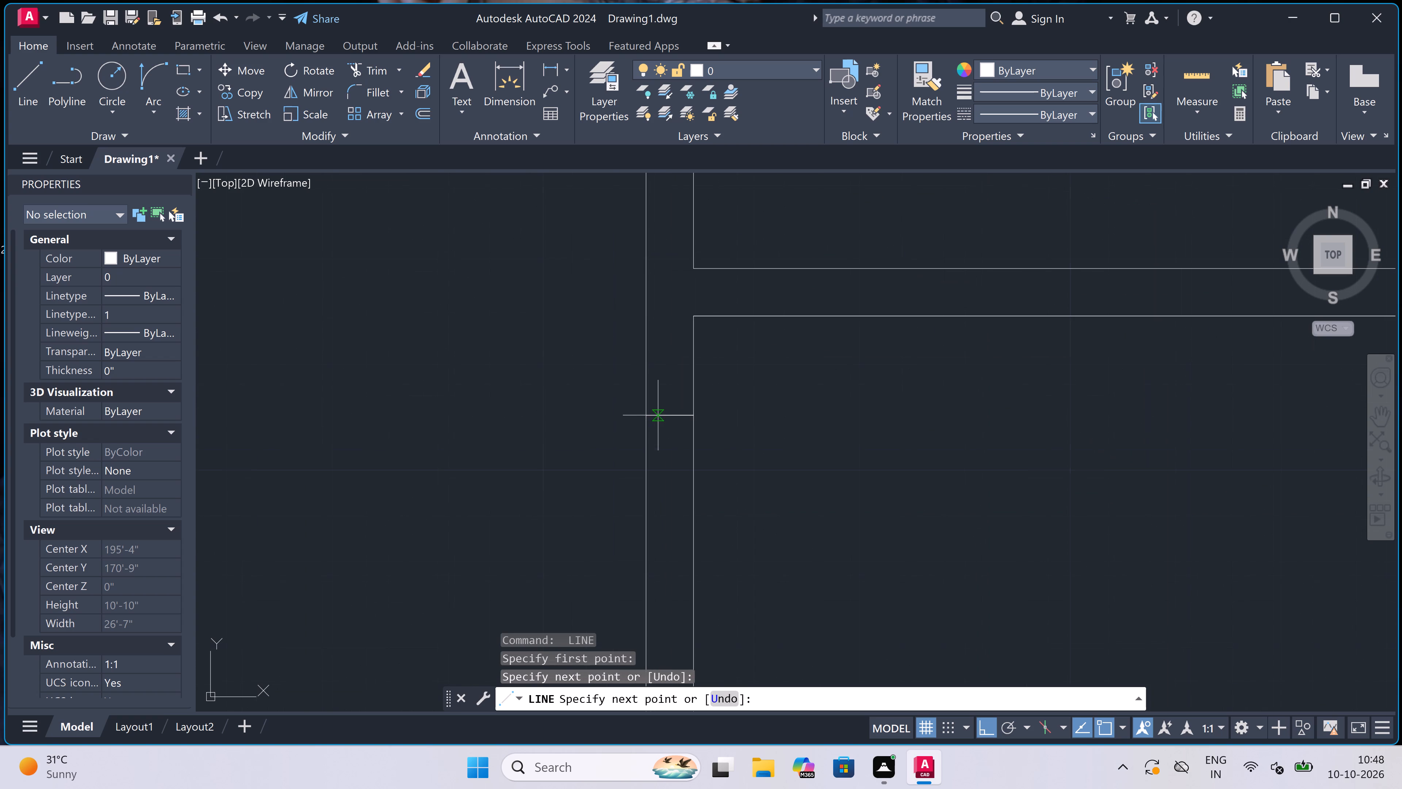
{"action": "left_click", "coordinate": [671, 411]}
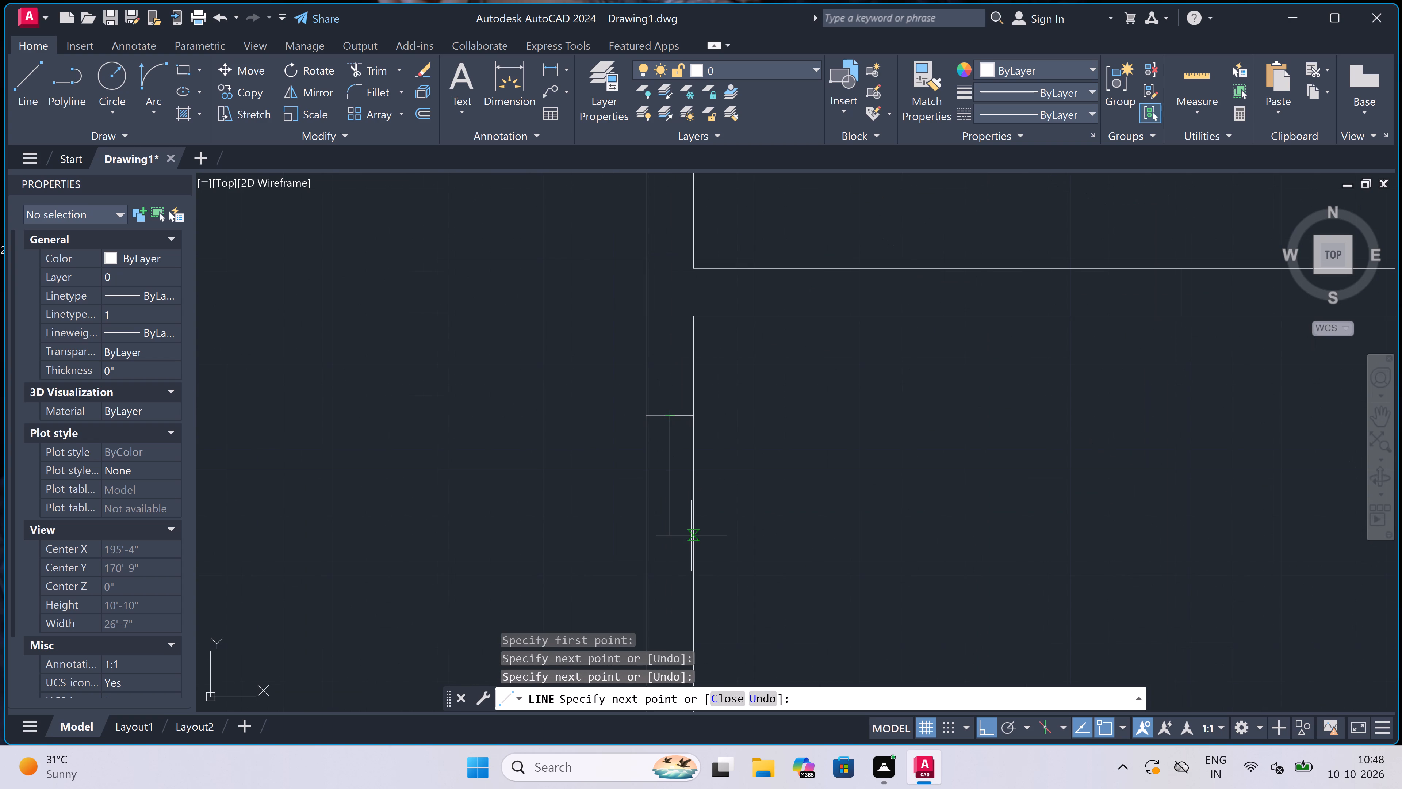
{"action": "type", "text": "3'"}
{"action": "key", "text": "space"}
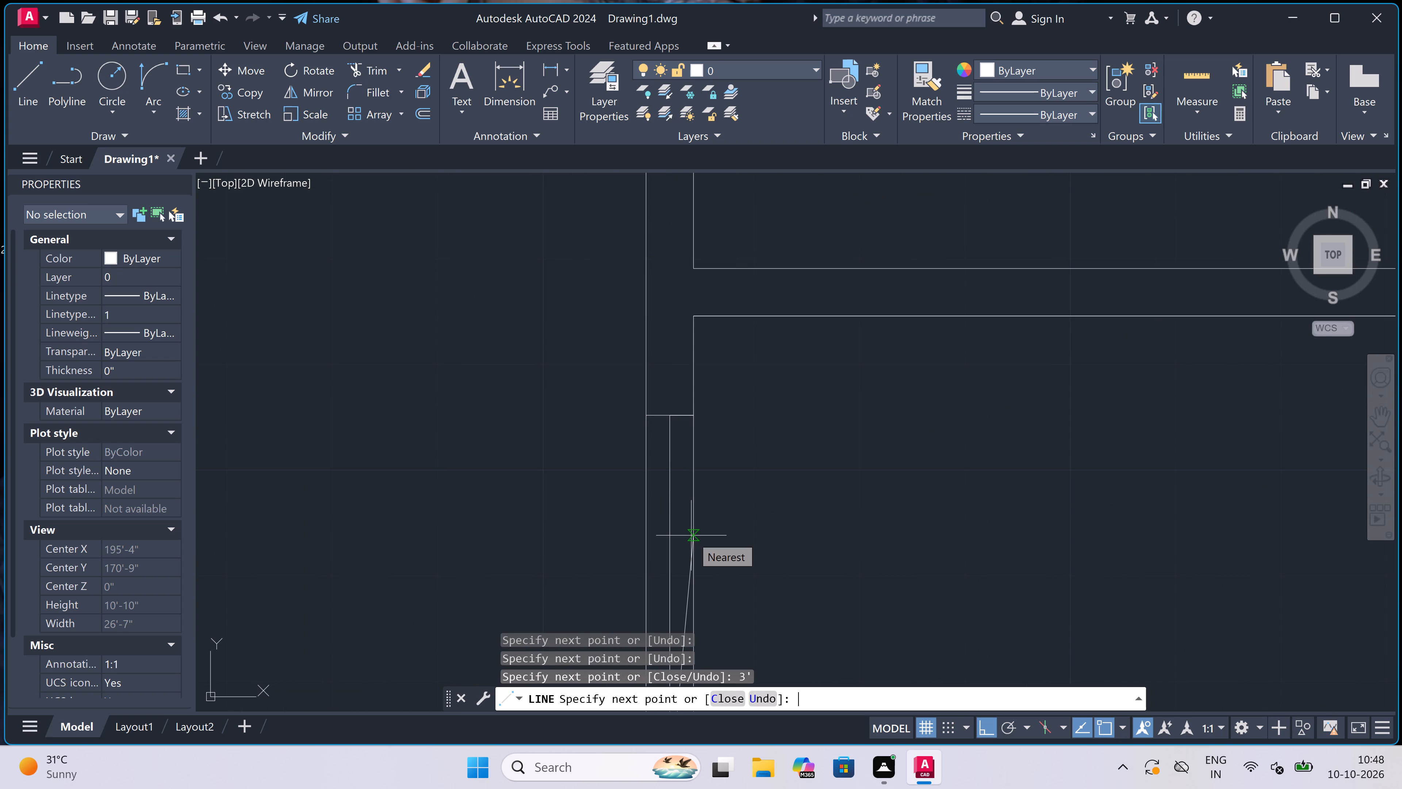
Close that room's left-wall window with an end line across both wall faces at the centre line's lower end.
{"action": "scroll", "coordinate": [668, 423], "scroll_direction": "down", "scroll_amount": 4}
{"action": "scroll", "coordinate": [669, 453], "scroll_direction": "up", "scroll_amount": 3}
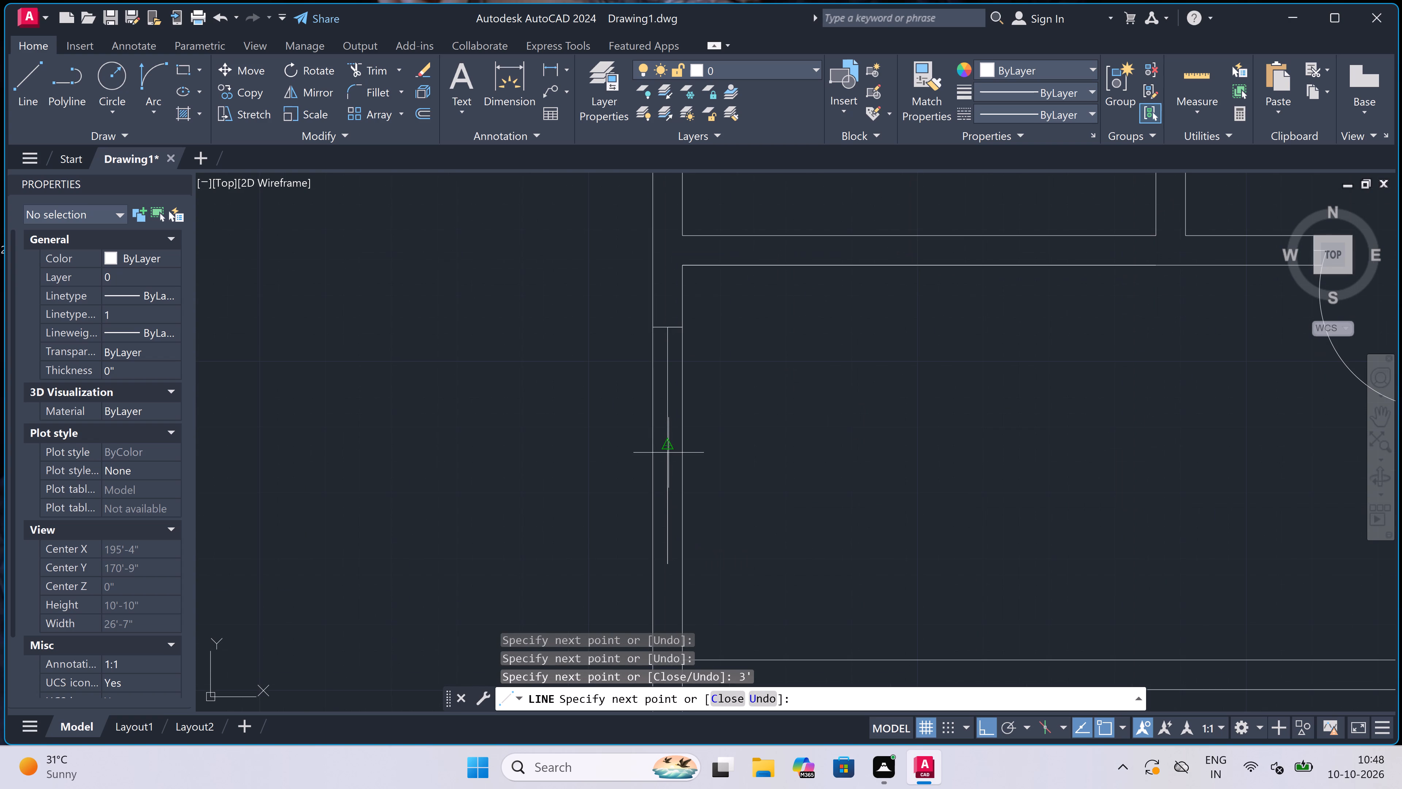
{"action": "scroll", "coordinate": [647, 582], "scroll_direction": "up", "scroll_amount": 2}
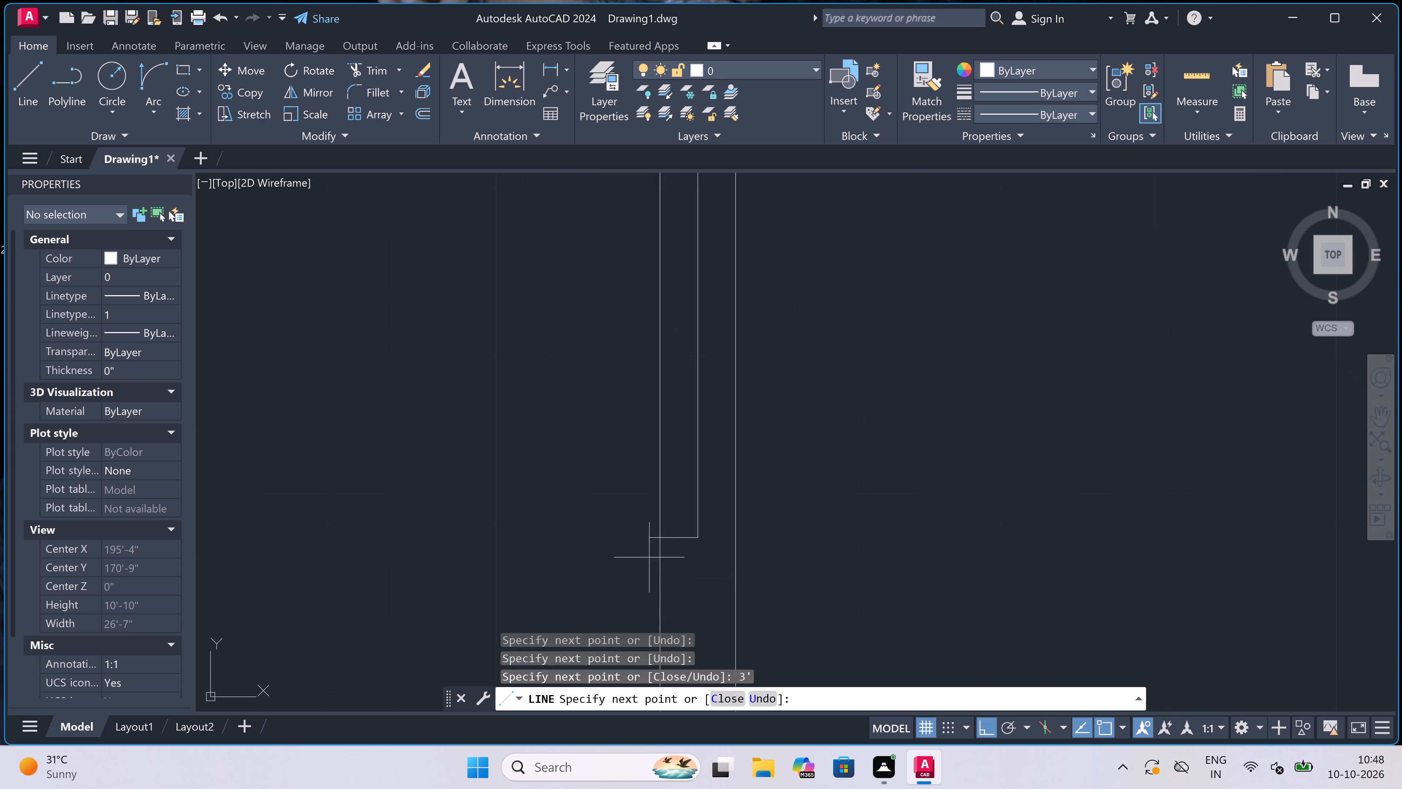
{"action": "left_click", "coordinate": [660, 540]}
{"action": "left_click", "coordinate": [738, 540]}
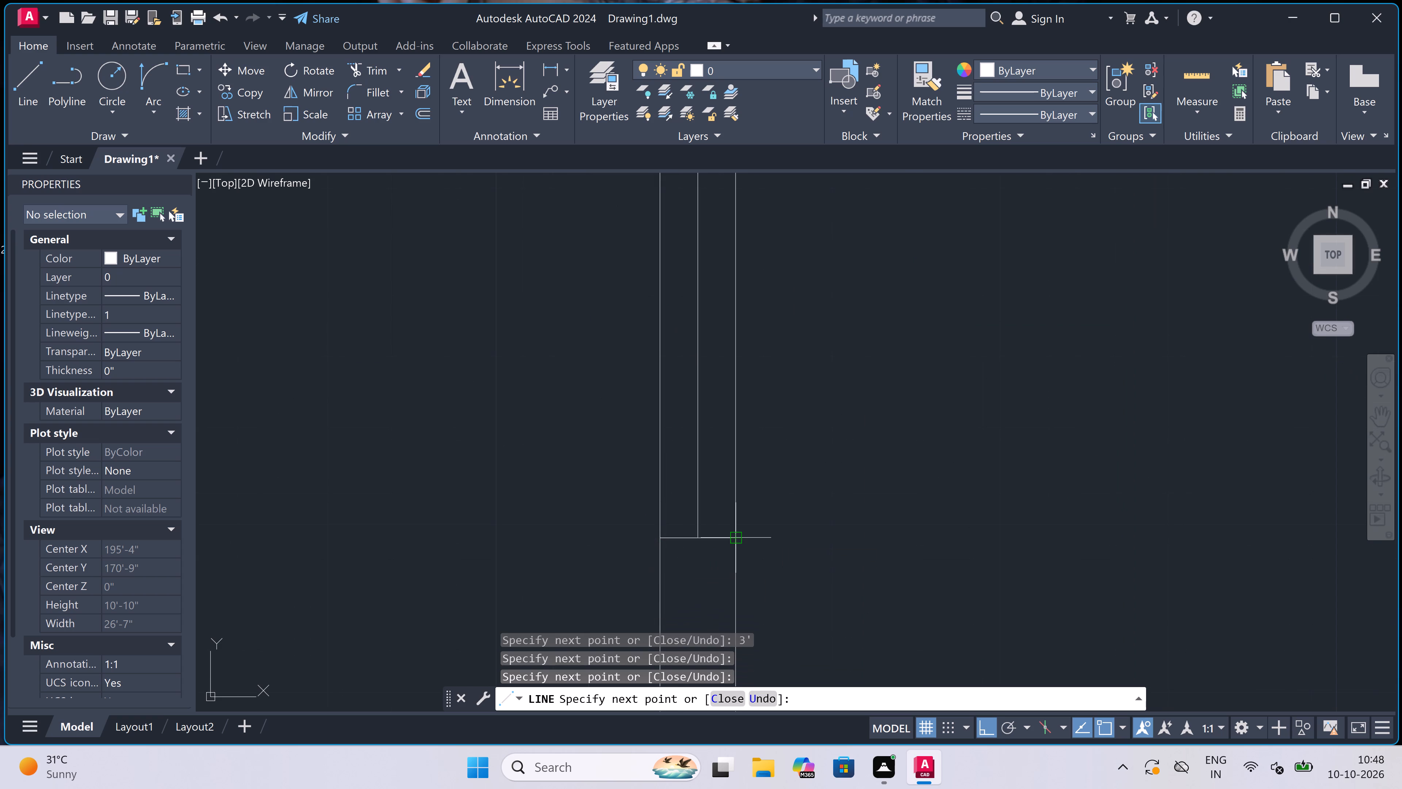
{"action": "key", "text": "Escape"}
Draw the new partition's upper face from the lower right small room's inner lower-left corner, west and down to the open vertical wall's outer line.
{"action": "scroll", "coordinate": [648, 502], "scroll_direction": "down", "scroll_amount": 9}
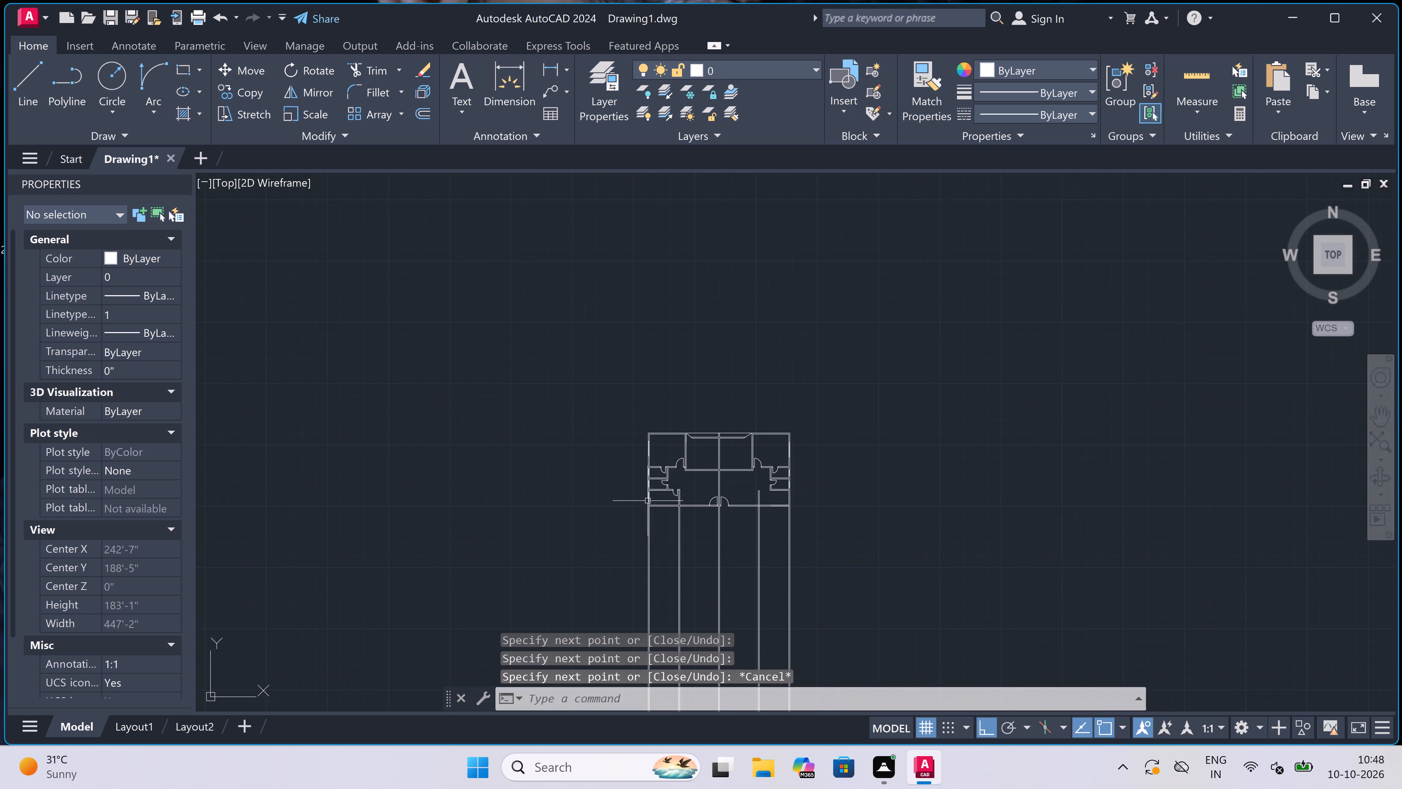
{"action": "key", "text": "space"}
{"action": "scroll", "coordinate": [745, 494], "scroll_direction": "up", "scroll_amount": 3}
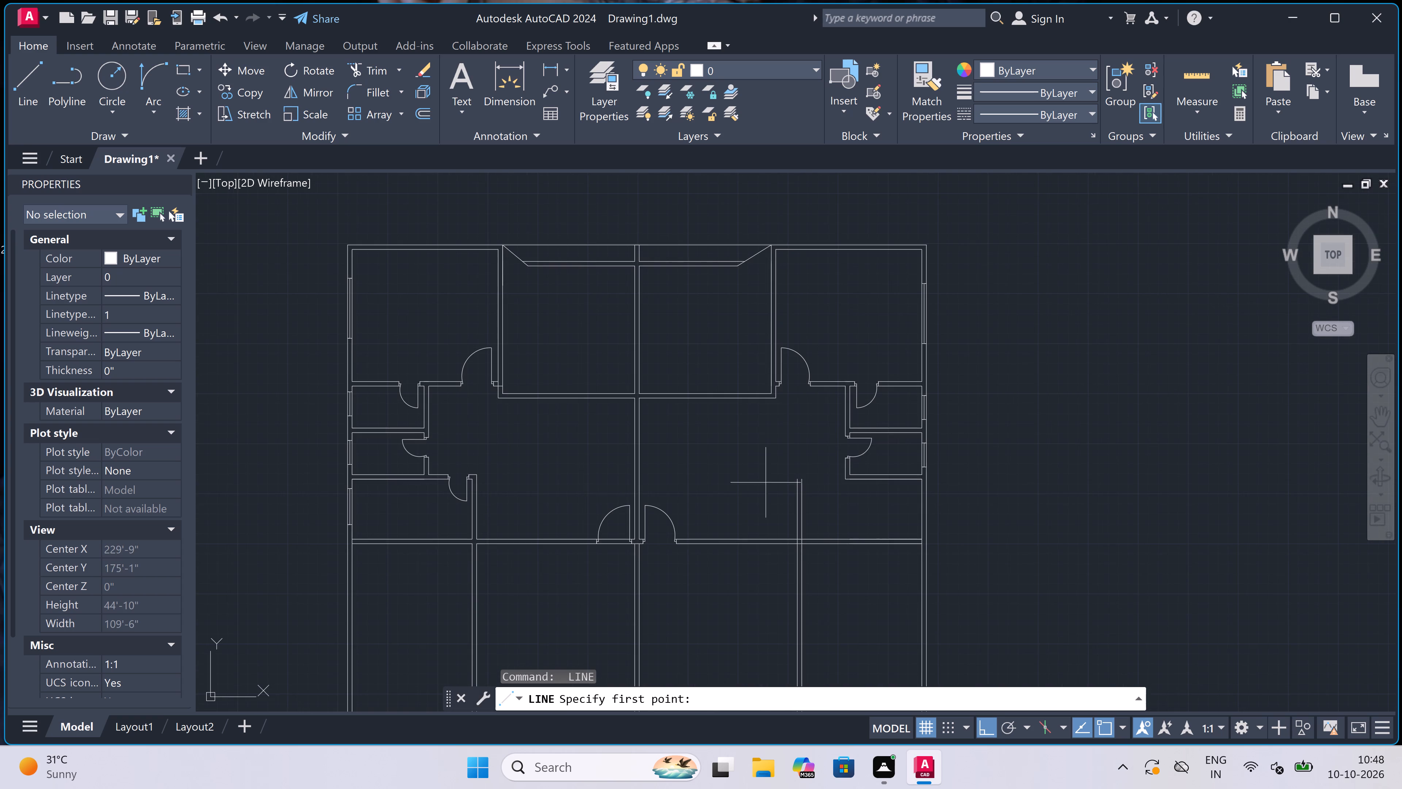
{"action": "scroll", "coordinate": [867, 460], "scroll_direction": "up", "scroll_amount": 3}
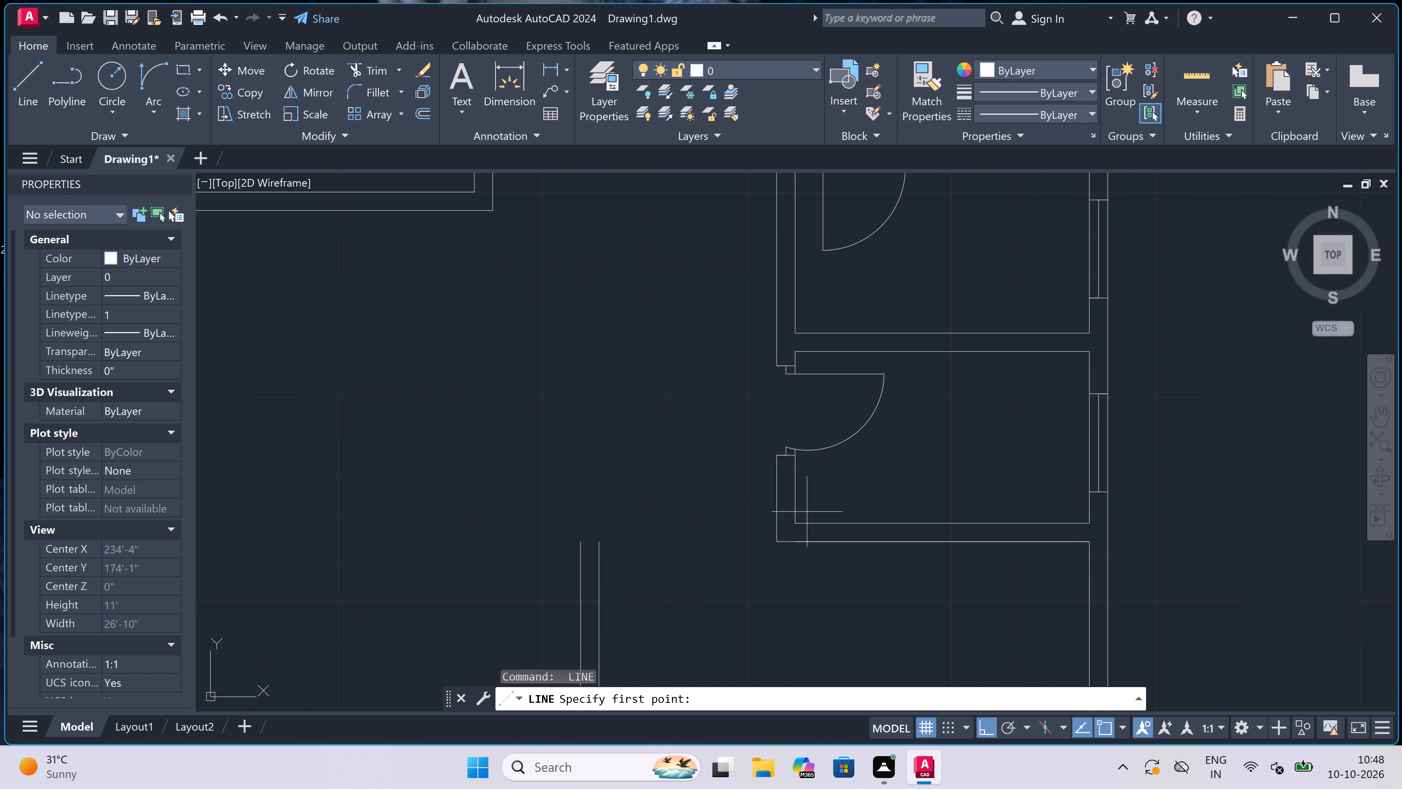
{"action": "left_click", "coordinate": [793, 521]}
{"action": "scroll", "coordinate": [588, 519], "scroll_direction": "up", "scroll_amount": 2}
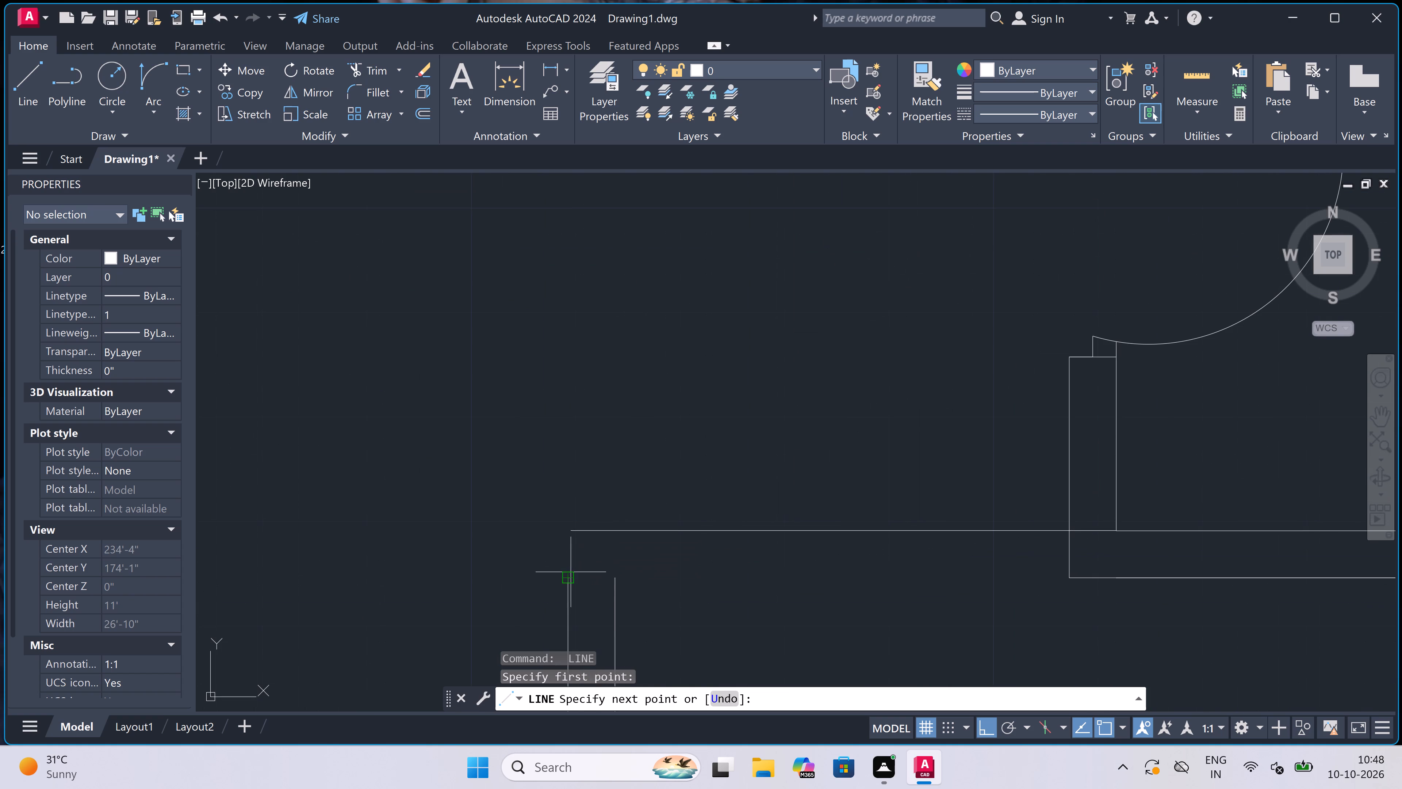
{"action": "left_click", "coordinate": [567, 533]}
{"action": "left_click", "coordinate": [570, 581]}
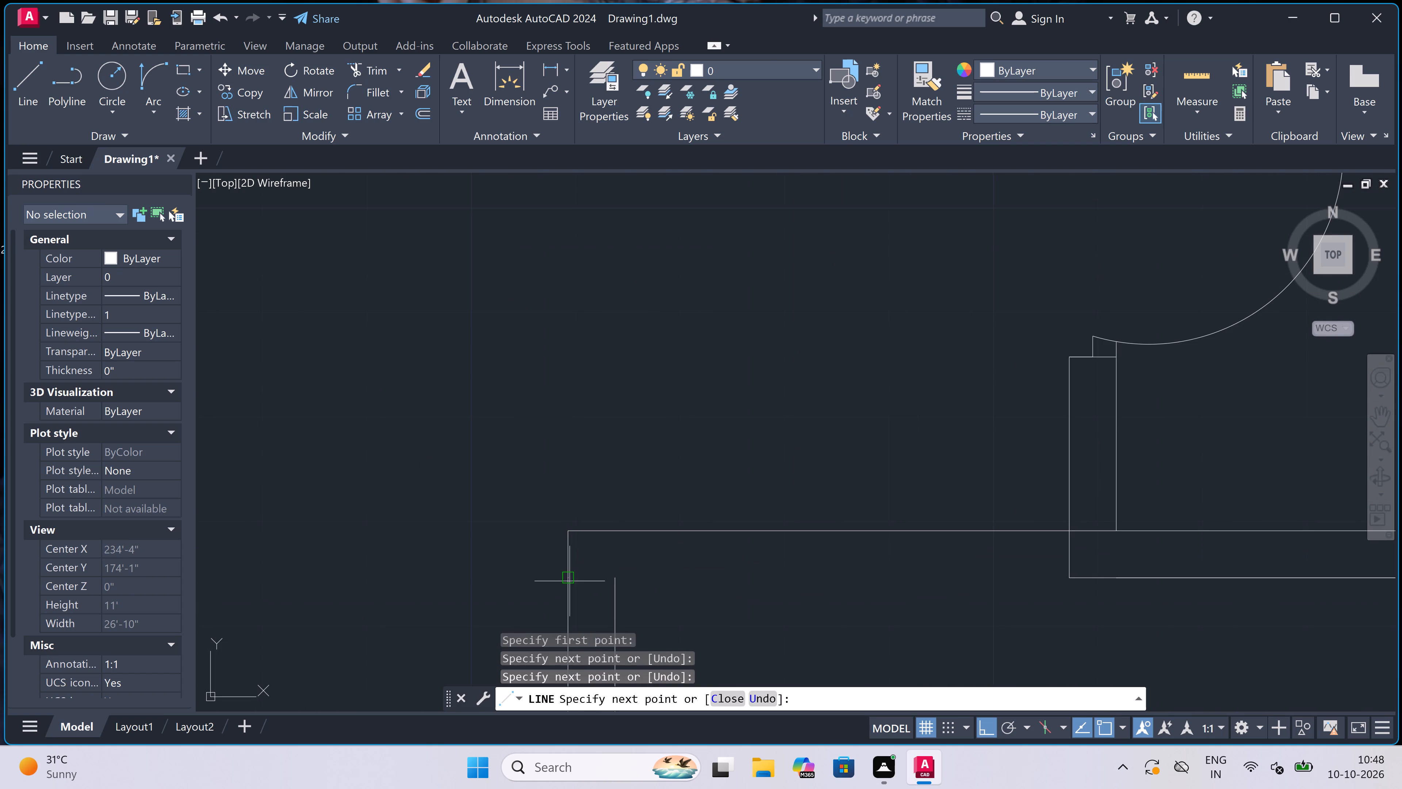
{"action": "key", "text": "Escape"}
Draw the partition's lower face from the small room's outer lower-left corner to the top of the vertical wall's inner line.
{"action": "key", "text": "space"}
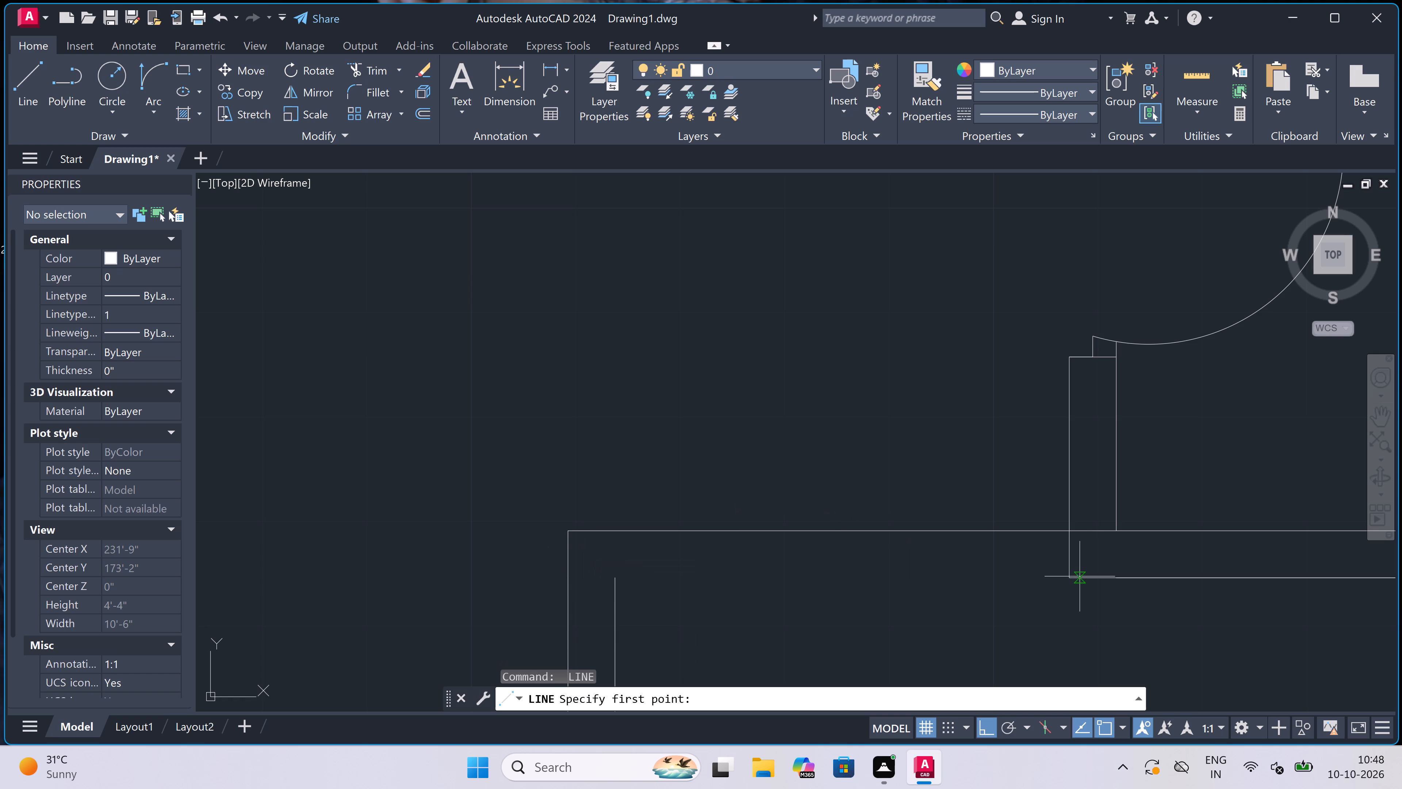
{"action": "left_click", "coordinate": [1067, 572]}
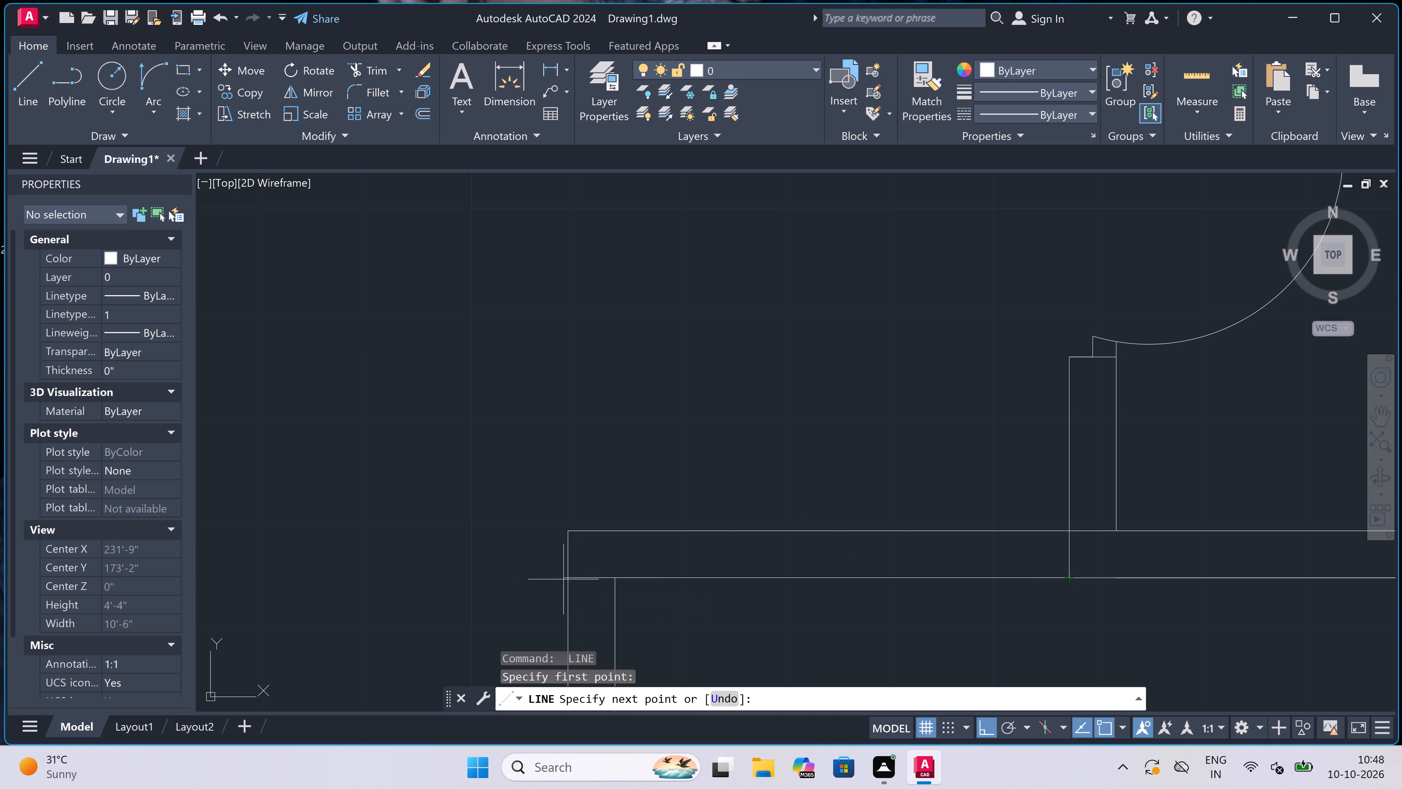
{"action": "left_click", "coordinate": [612, 574]}
{"action": "key", "text": "Escape"}
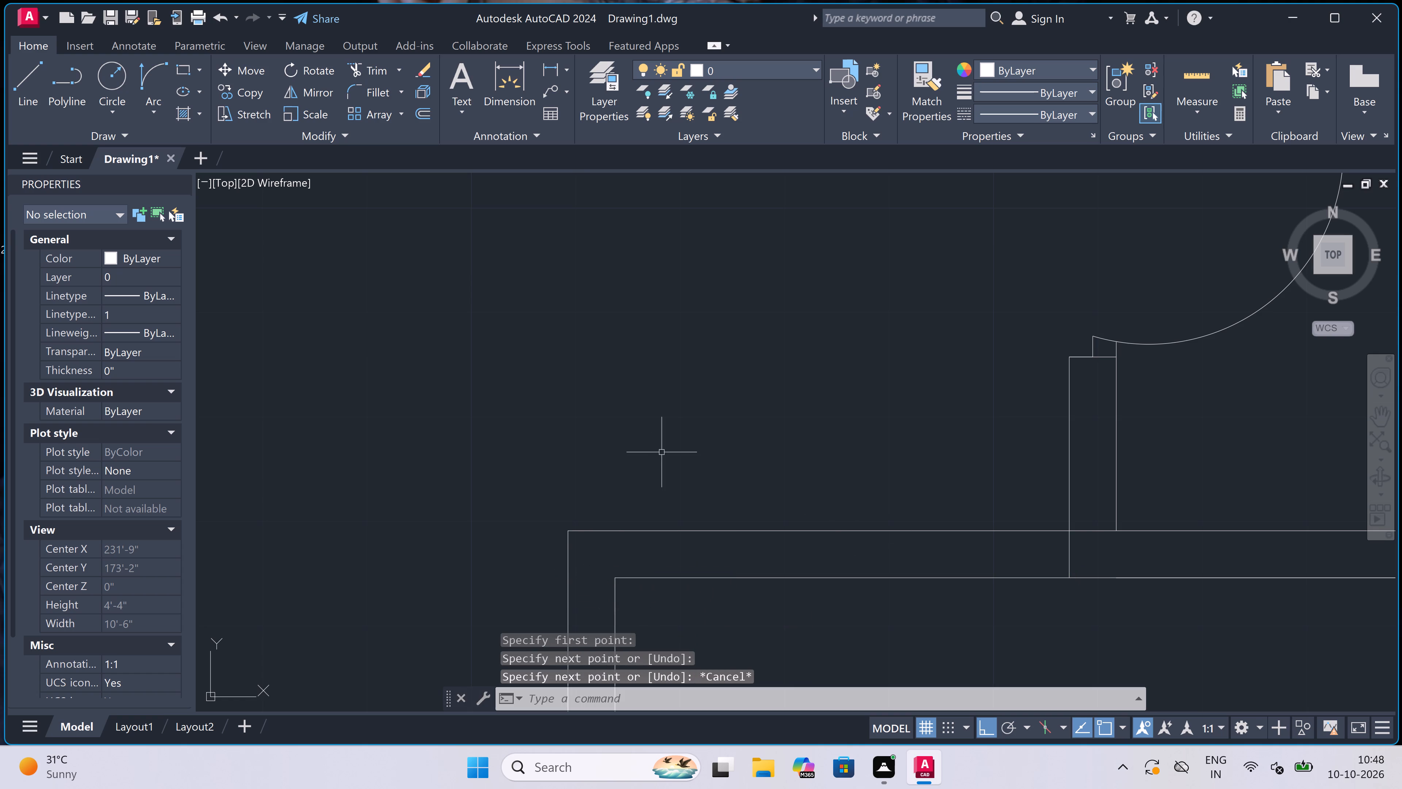
Trim the small room's left wall line where it crosses between the new partition's two faces.
{"action": "scroll", "coordinate": [662, 452], "scroll_direction": "down", "scroll_amount": 3}
{"action": "type", "text": "tr"}
{"action": "key", "text": "space"}
{"action": "scroll", "coordinate": [761, 470], "scroll_direction": "up", "scroll_amount": 3}
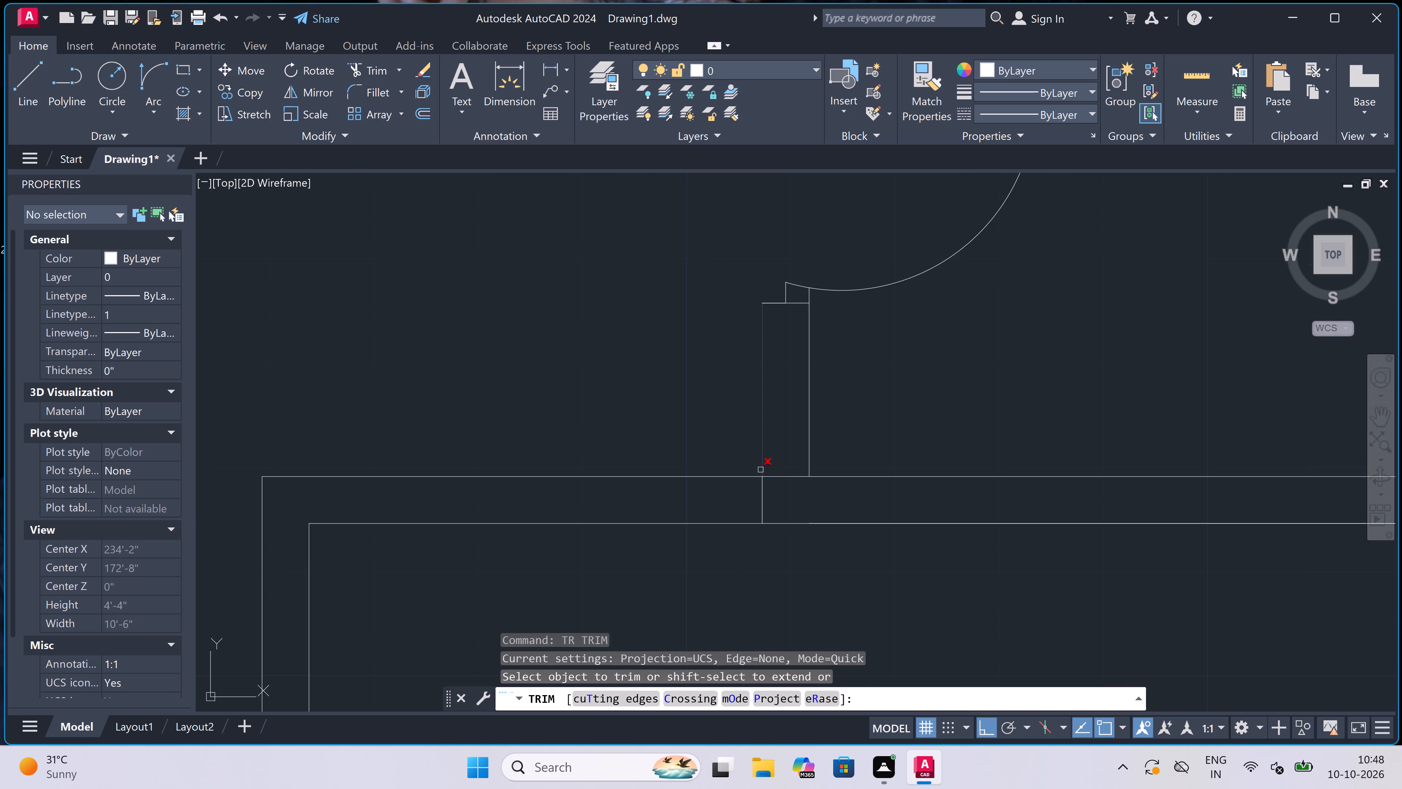
{"action": "scroll", "coordinate": [777, 490], "scroll_direction": "up", "scroll_amount": 2}
{"action": "left_click", "coordinate": [792, 436]}
{"action": "left_click", "coordinate": [717, 523]}
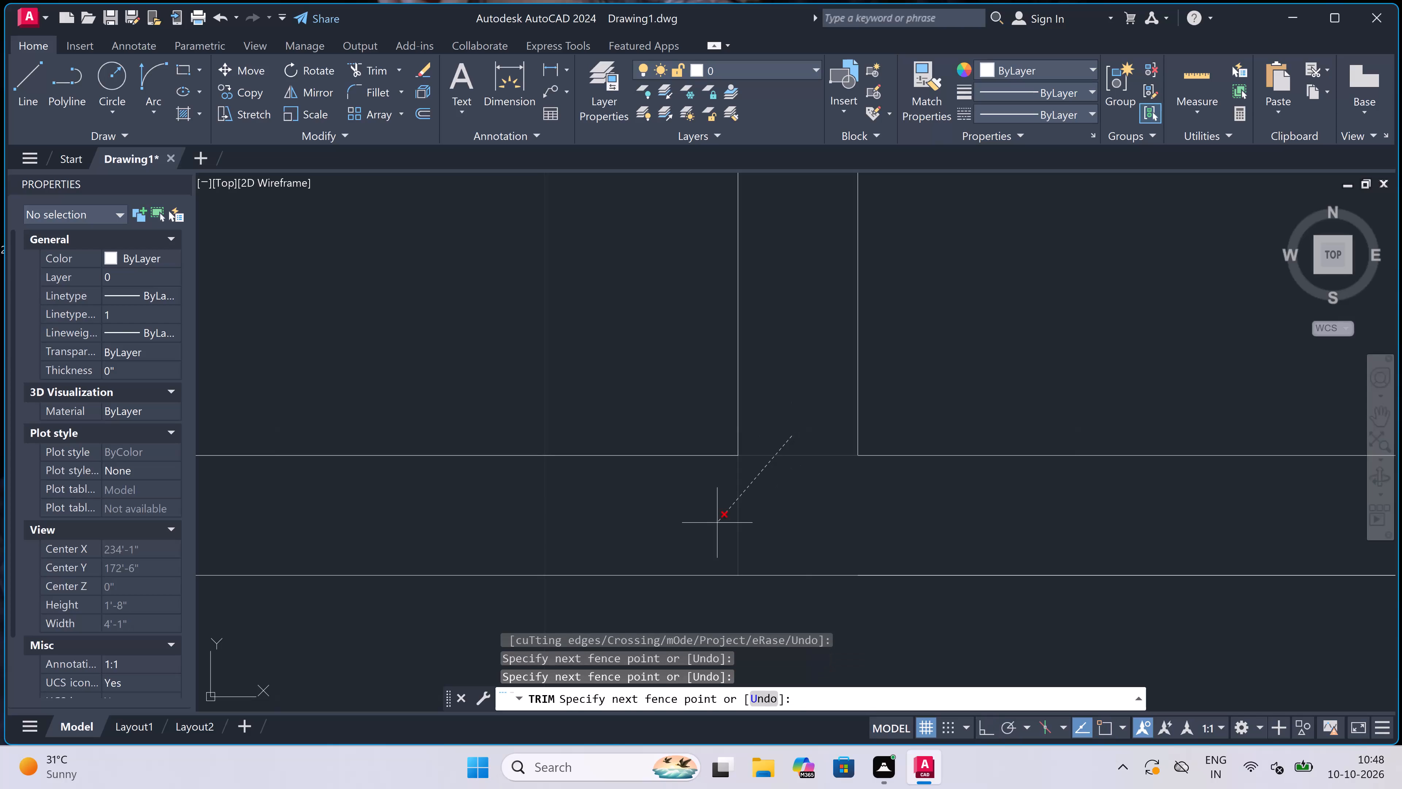
Trim the leftover wall line across the left central swing door's opening.
{"action": "scroll", "coordinate": [739, 488], "scroll_direction": "down", "scroll_amount": 6}
{"action": "scroll", "coordinate": [710, 530], "scroll_direction": "down", "scroll_amount": 2}
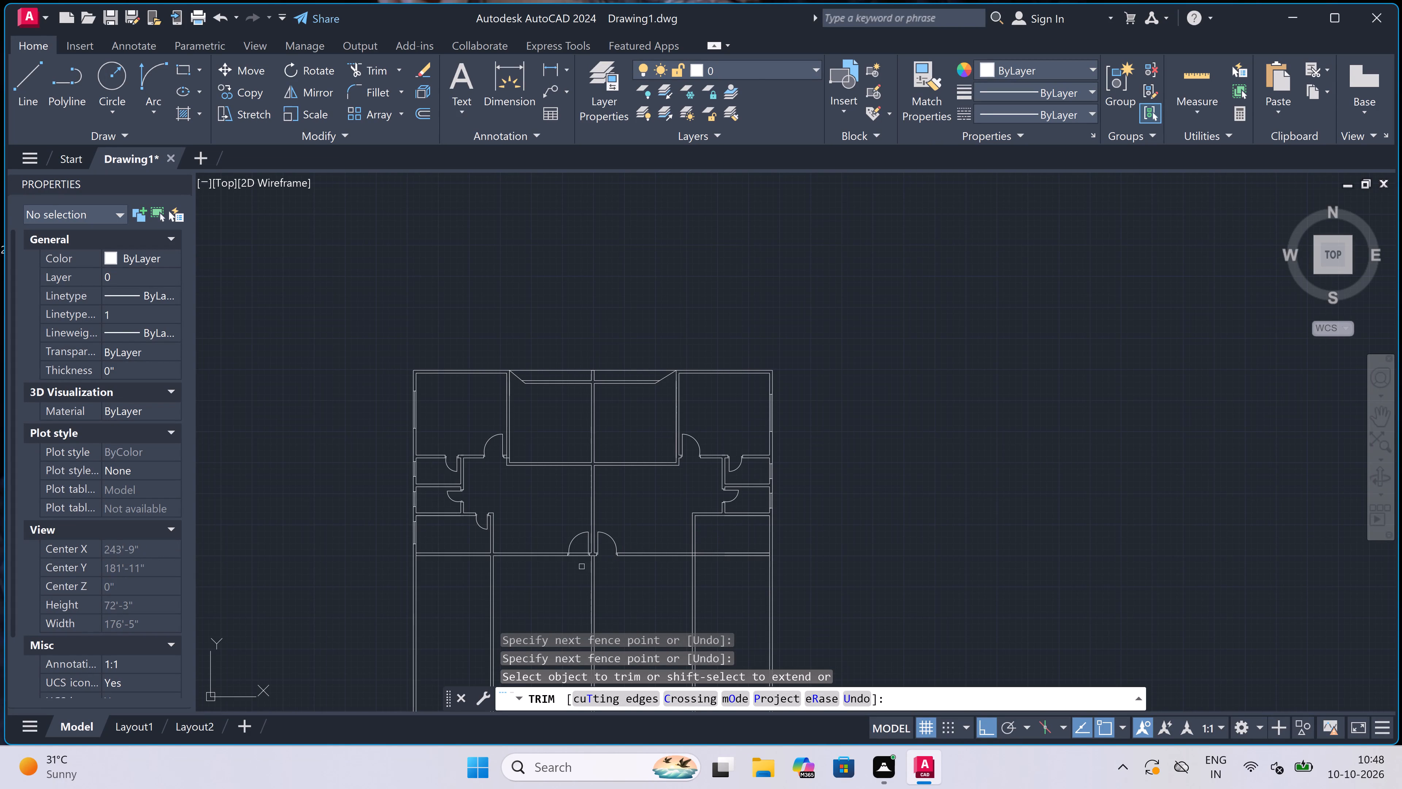
{"action": "scroll", "coordinate": [579, 568], "scroll_direction": "up", "scroll_amount": 3}
{"action": "left_click", "coordinate": [567, 480]}
{"action": "left_click", "coordinate": [570, 636]}
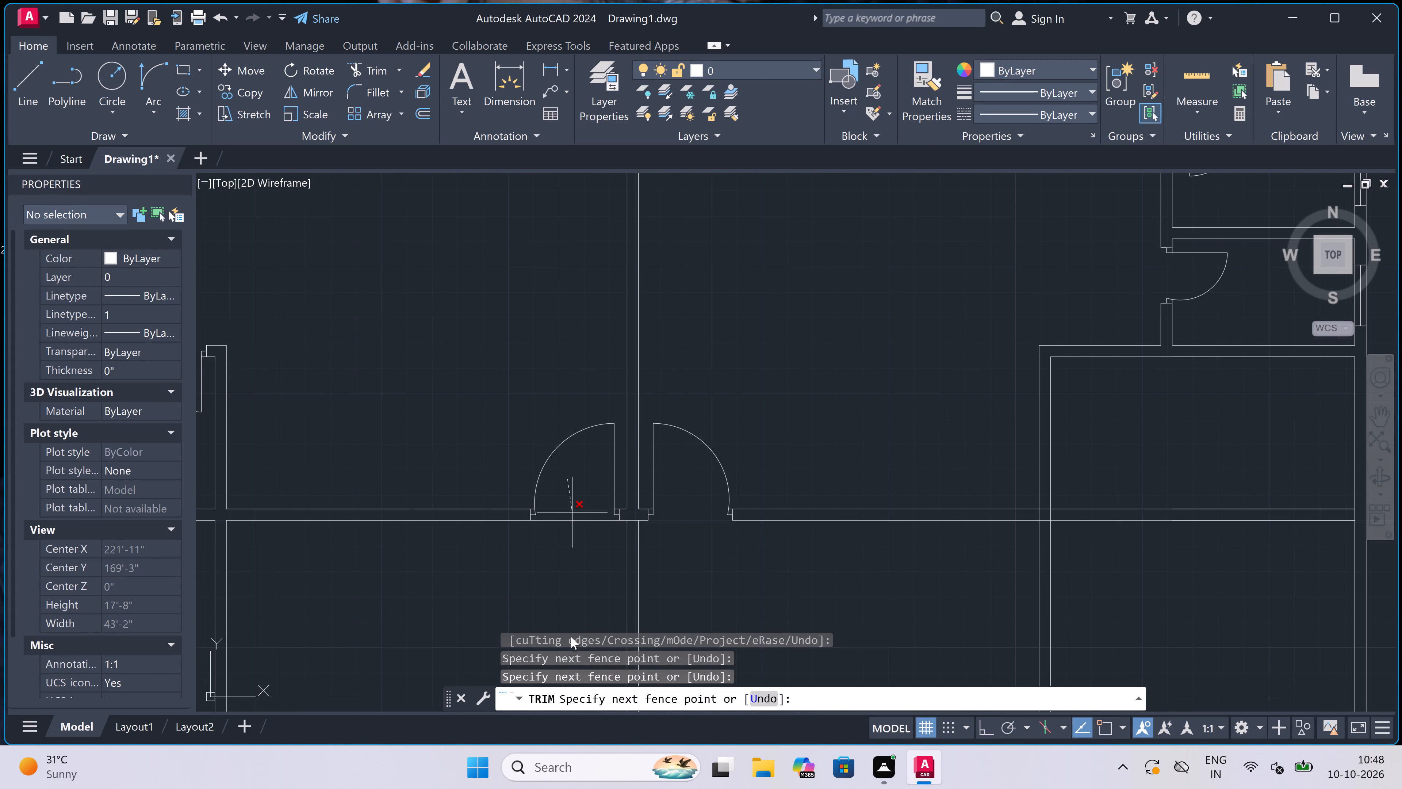
{"action": "left_click", "coordinate": [576, 532]}
{"action": "scroll", "coordinate": [579, 515], "scroll_direction": "down", "scroll_amount": 2}
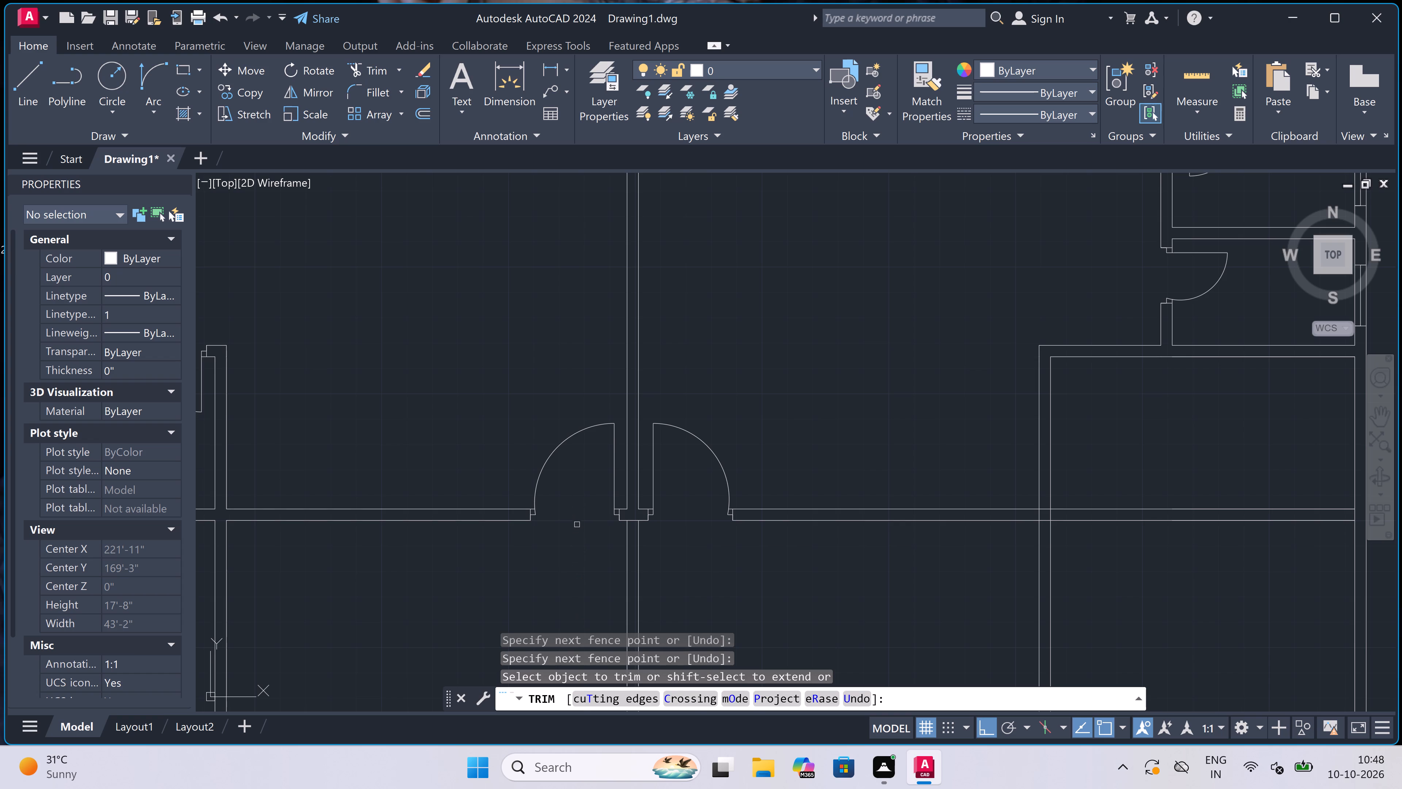
{"action": "scroll", "coordinate": [579, 515], "scroll_direction": "down", "scroll_amount": 4}
{"action": "key", "text": "Escape"}
Draw a door jamb line across the new partition near its left corner, with a 2" stop line east from its midpoint.
{"action": "scroll", "coordinate": [630, 501], "scroll_direction": "up", "scroll_amount": 4}
{"action": "type", "text": "l"}
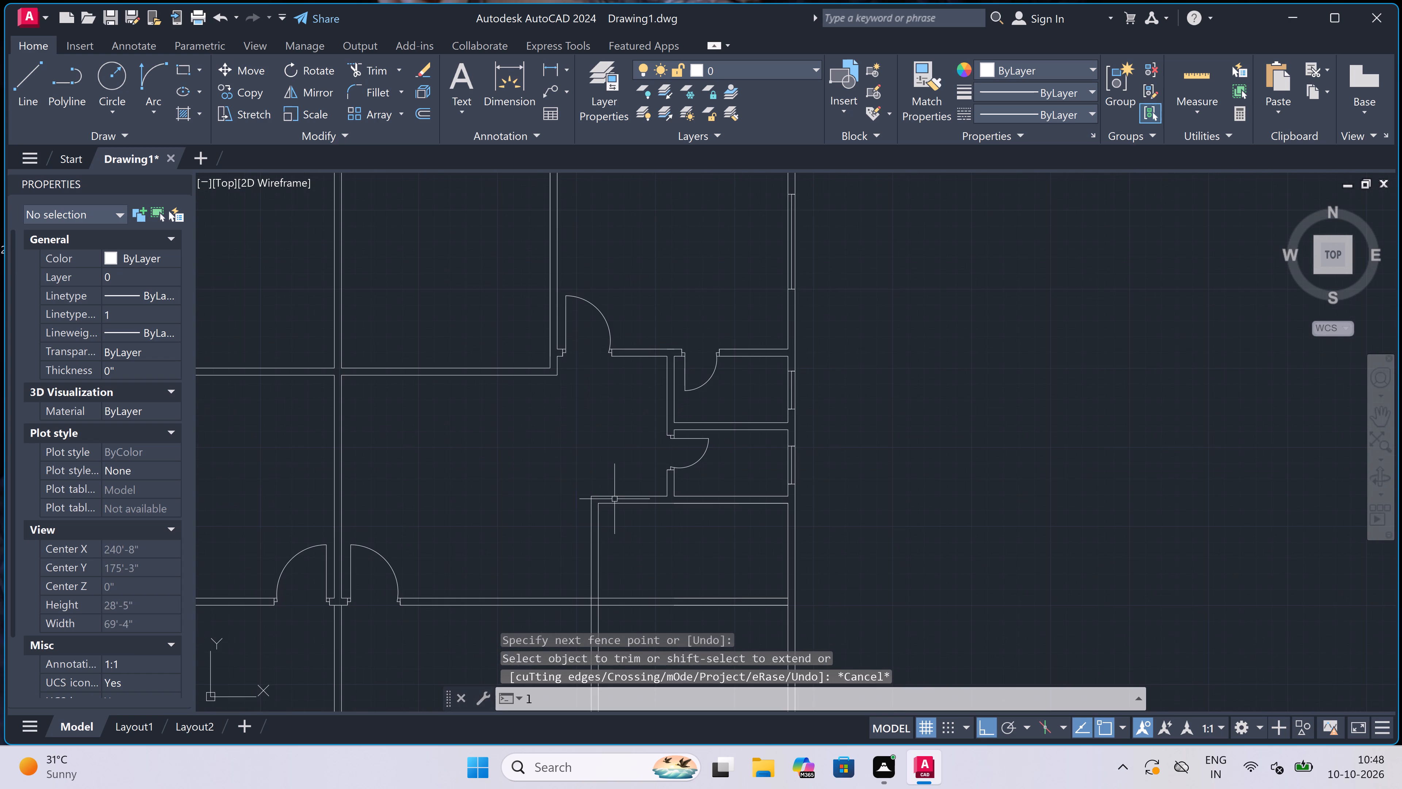
{"action": "key", "text": "space"}
{"action": "scroll", "coordinate": [595, 506], "scroll_direction": "up", "scroll_amount": 2}
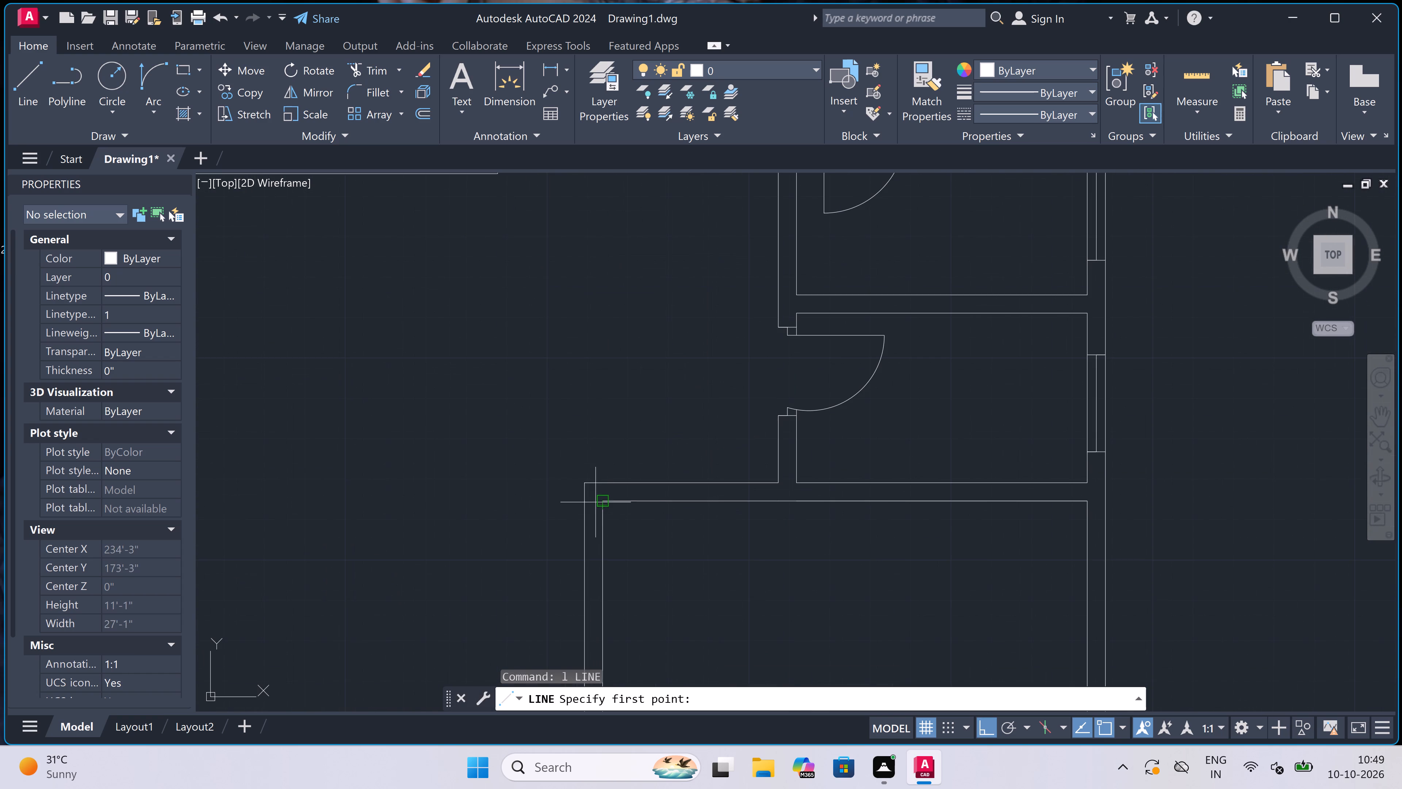
{"action": "scroll", "coordinate": [606, 489], "scroll_direction": "down", "scroll_amount": 4}
{"action": "scroll", "coordinate": [610, 484], "scroll_direction": "up", "scroll_amount": 4}
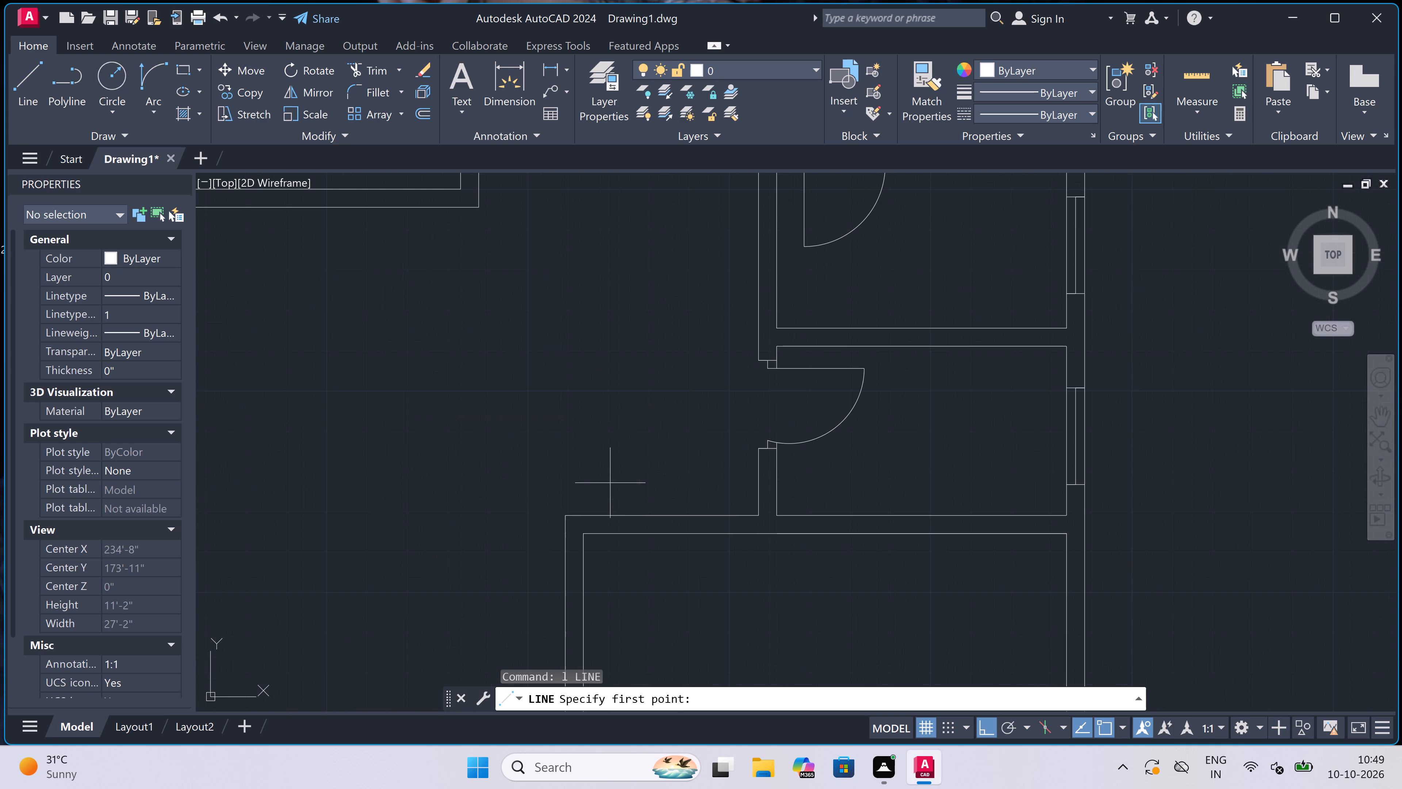
{"action": "scroll", "coordinate": [608, 515], "scroll_direction": "up", "scroll_amount": 1}
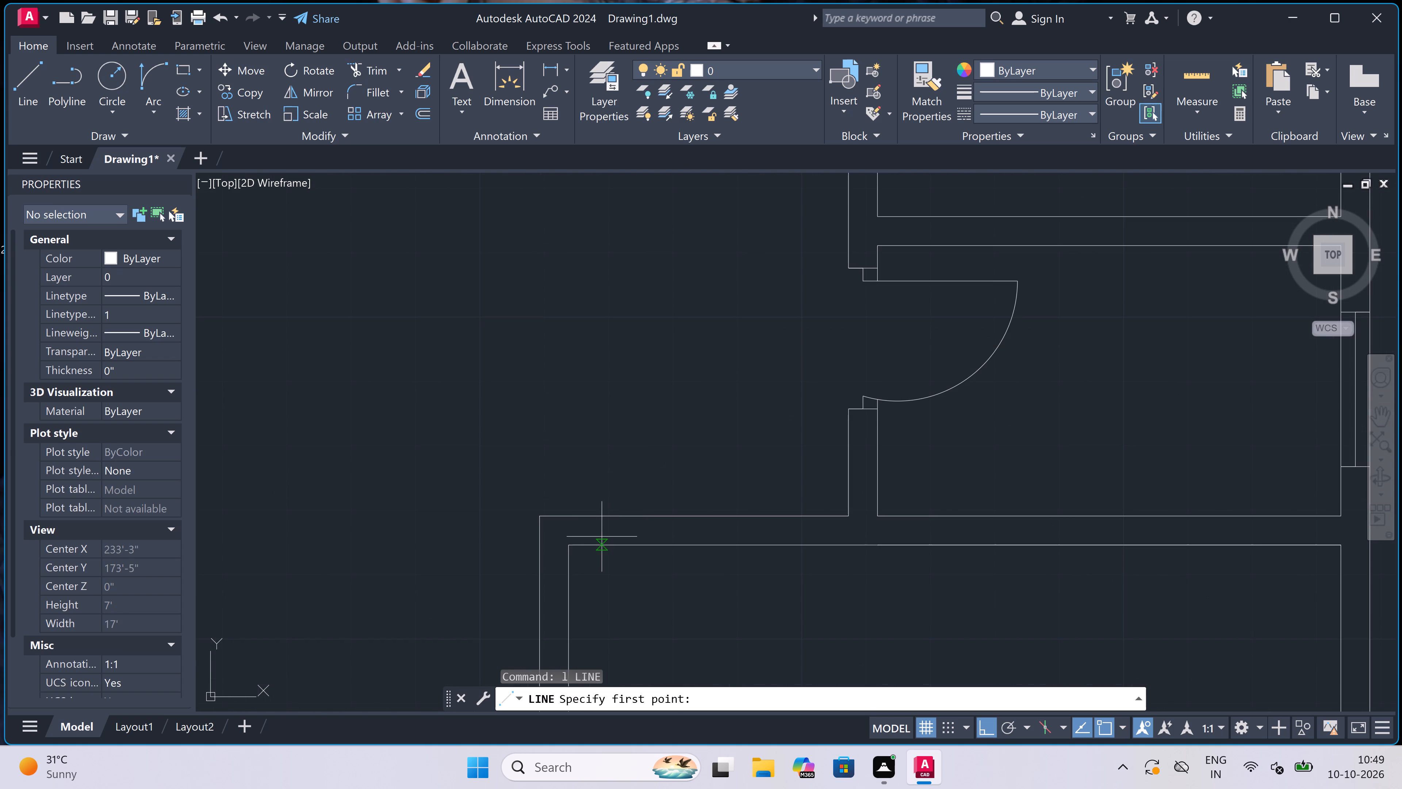
{"action": "left_click", "coordinate": [595, 542]}
{"action": "scroll", "coordinate": [593, 532], "scroll_direction": "up", "scroll_amount": 2}
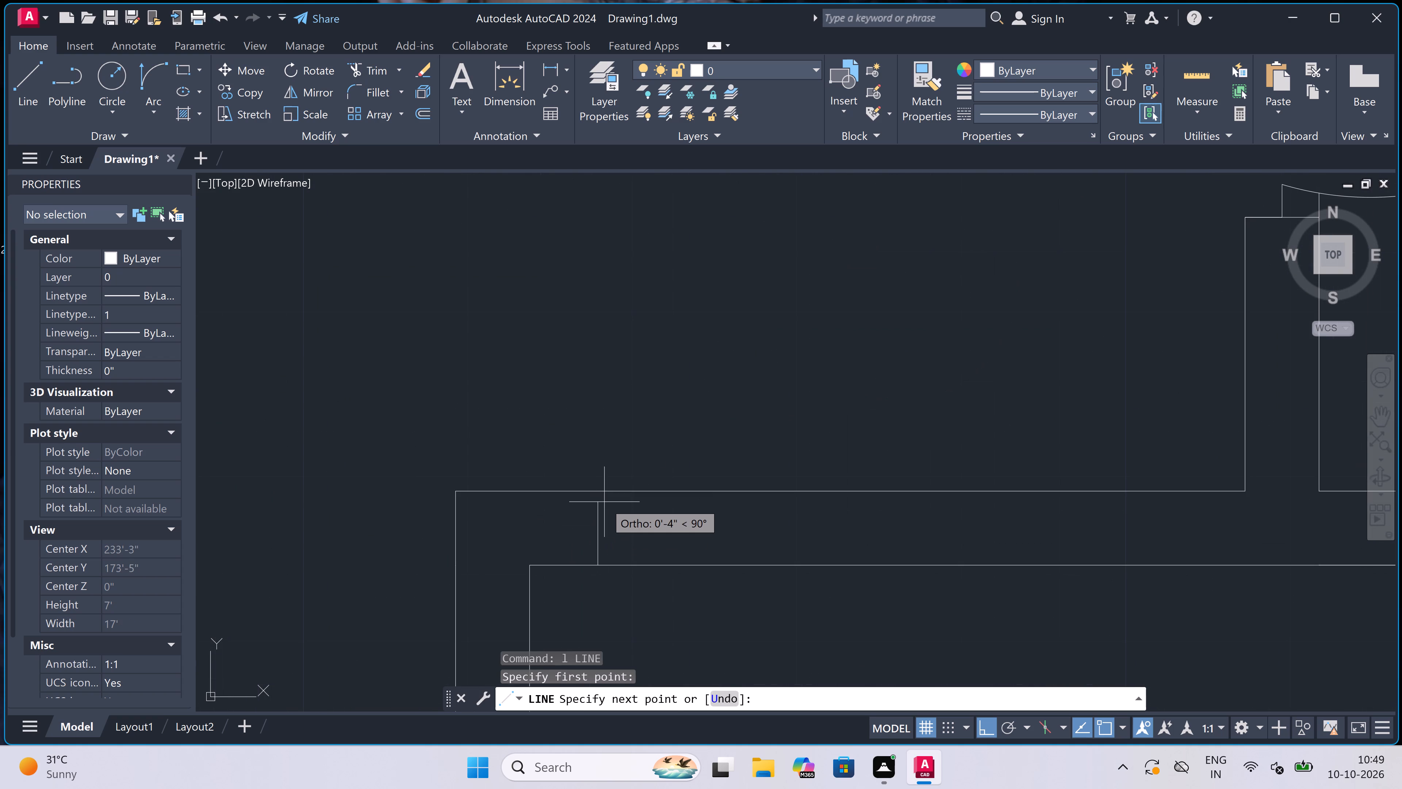
{"action": "left_click", "coordinate": [602, 499]}
{"action": "left_click", "coordinate": [596, 525]}
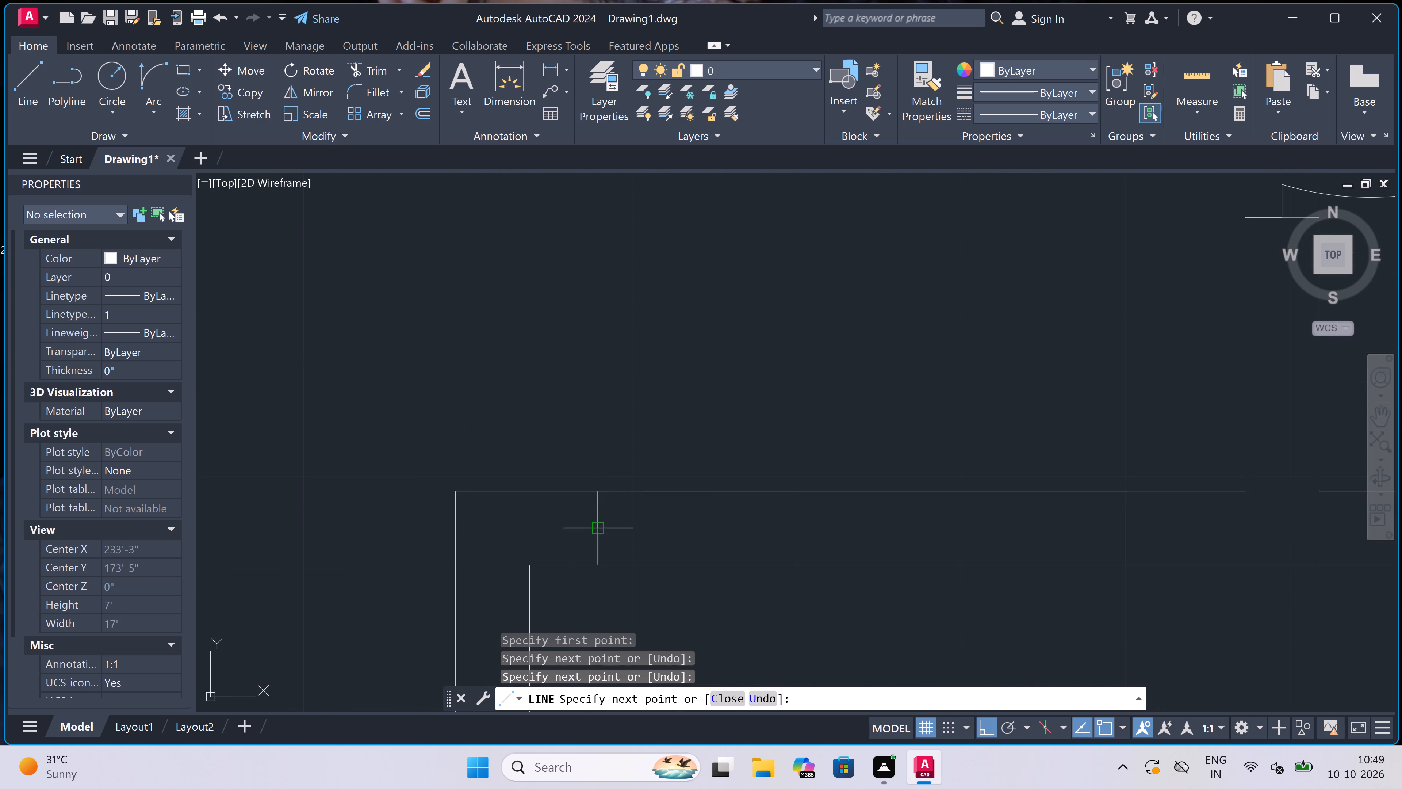
{"action": "key", "text": "2"}
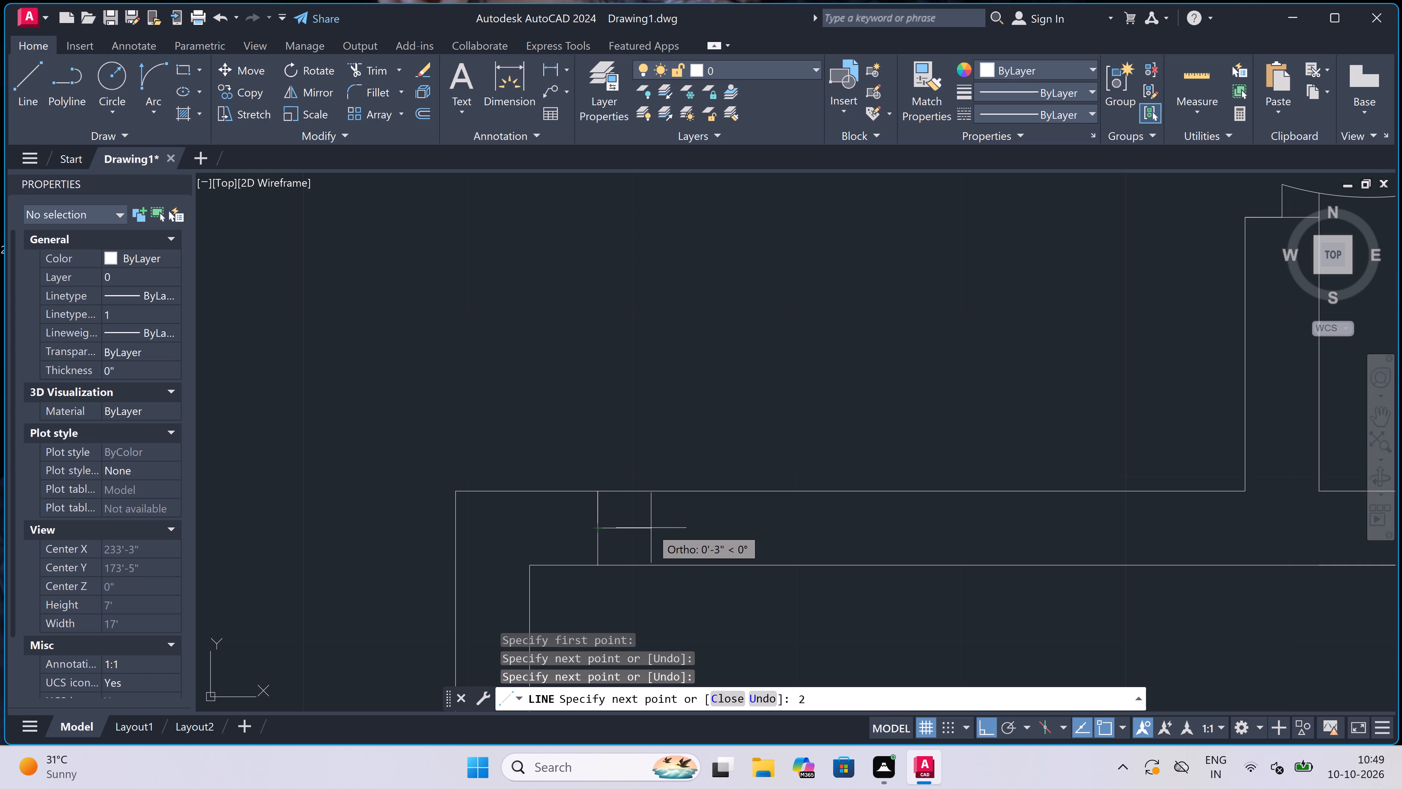
{"action": "type", "text": "\""}
{"action": "key", "text": "space"}
Draw a 2' door leaf line down from the end of the 2" stop line.
{"action": "scroll", "coordinate": [651, 525], "scroll_direction": "down", "scroll_amount": 3}
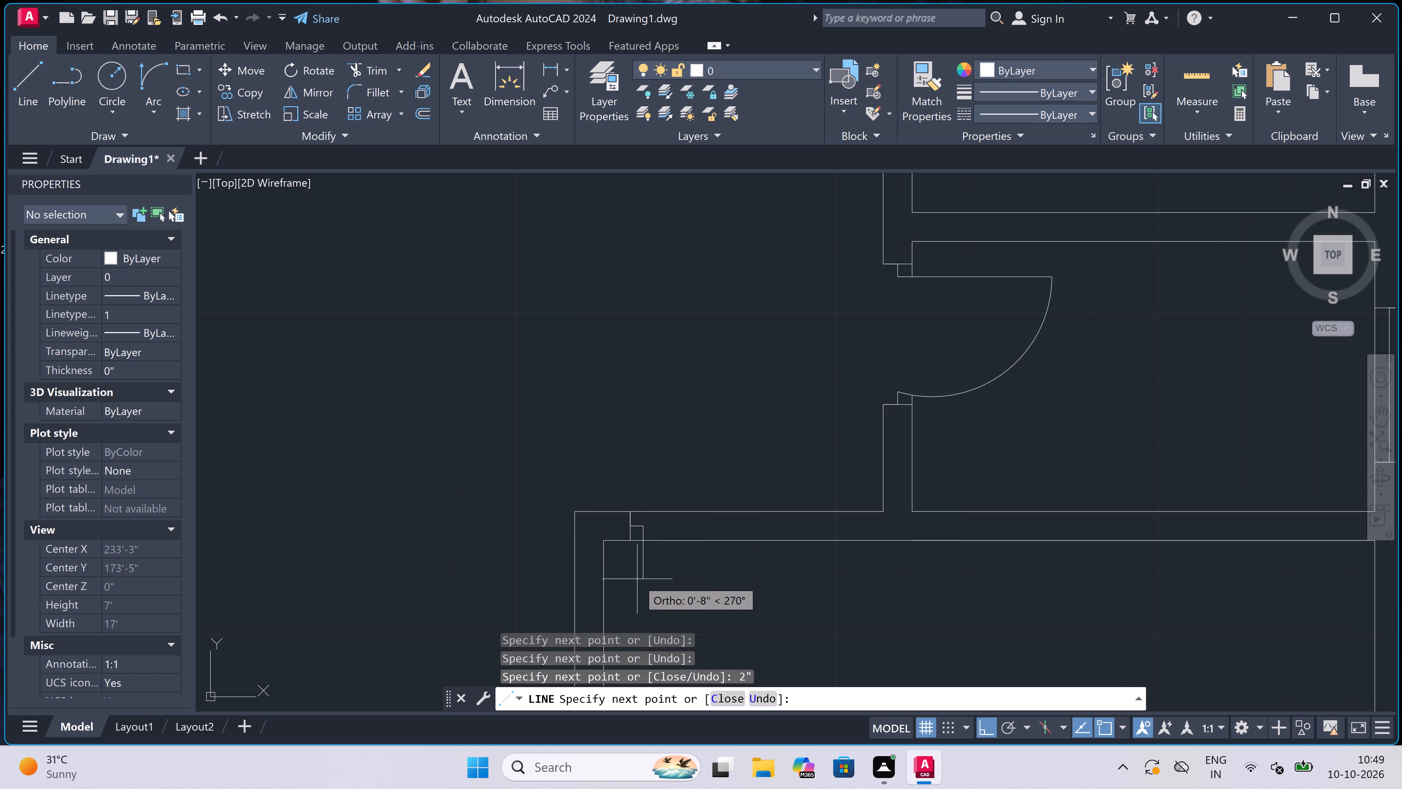
{"action": "scroll", "coordinate": [641, 538], "scroll_direction": "down", "scroll_amount": 5}
{"action": "scroll", "coordinate": [641, 538], "scroll_direction": "up", "scroll_amount": 4}
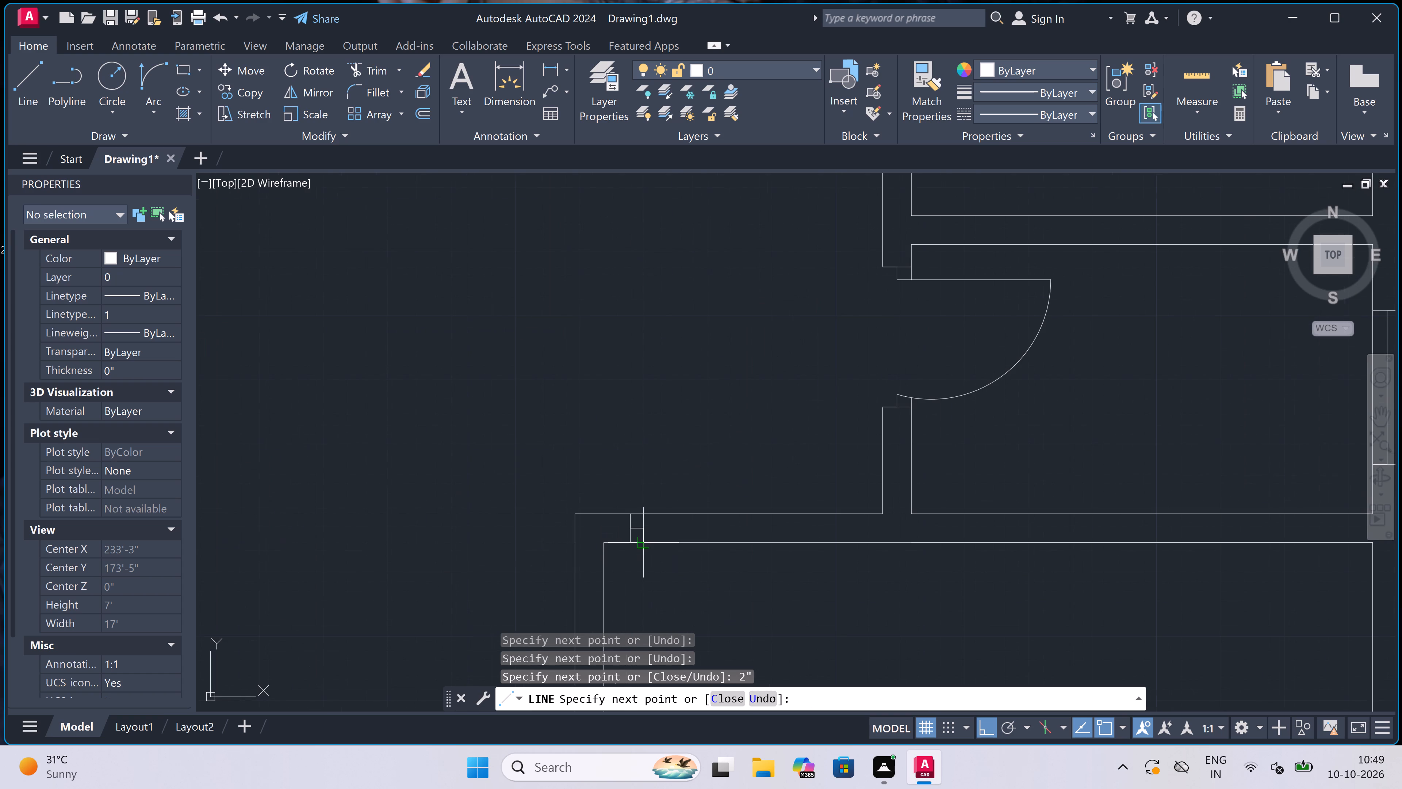
{"action": "scroll", "coordinate": [641, 538], "scroll_direction": "down", "scroll_amount": 2}
{"action": "scroll", "coordinate": [639, 580], "scroll_direction": "up", "scroll_amount": 2}
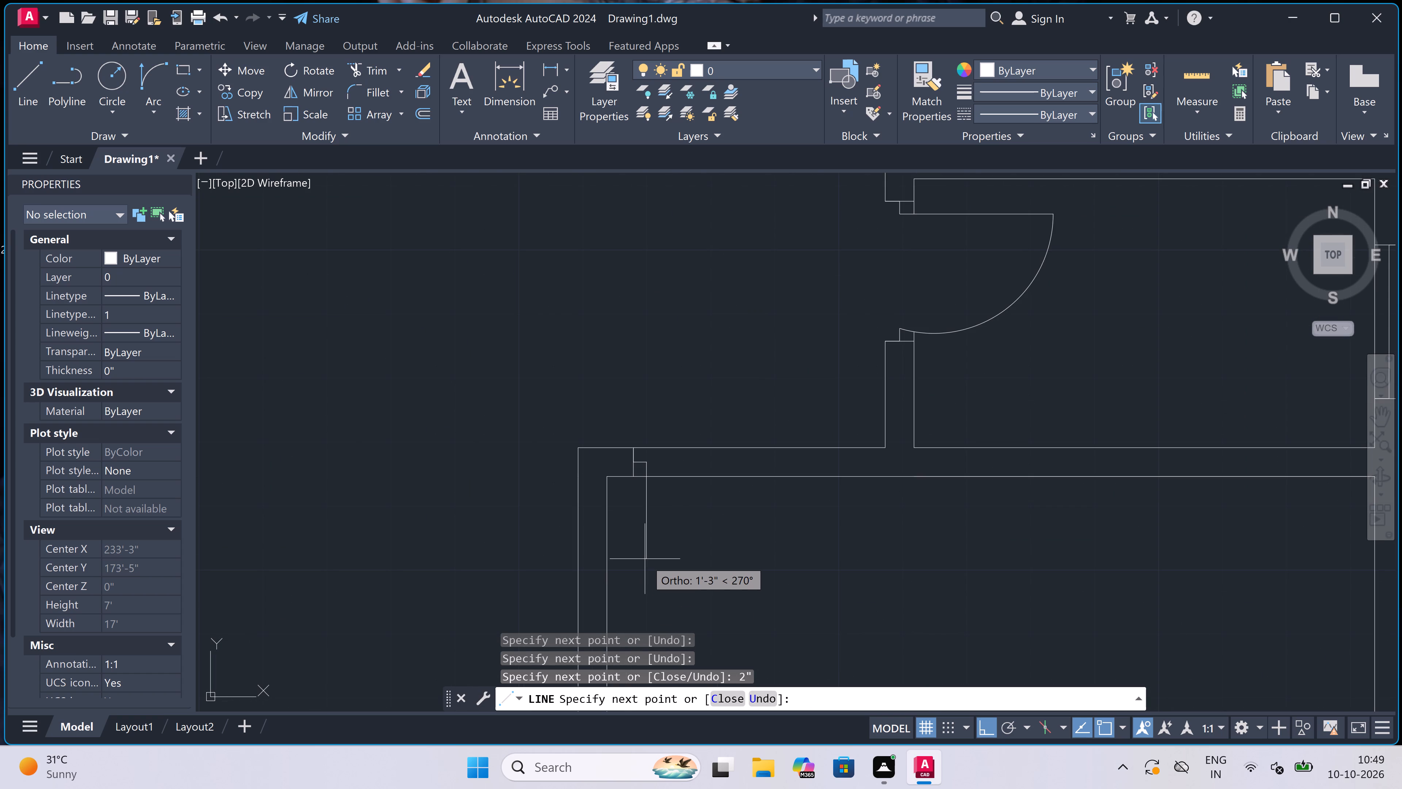
{"action": "type", "text": "2'"}
{"action": "key", "text": "space"}
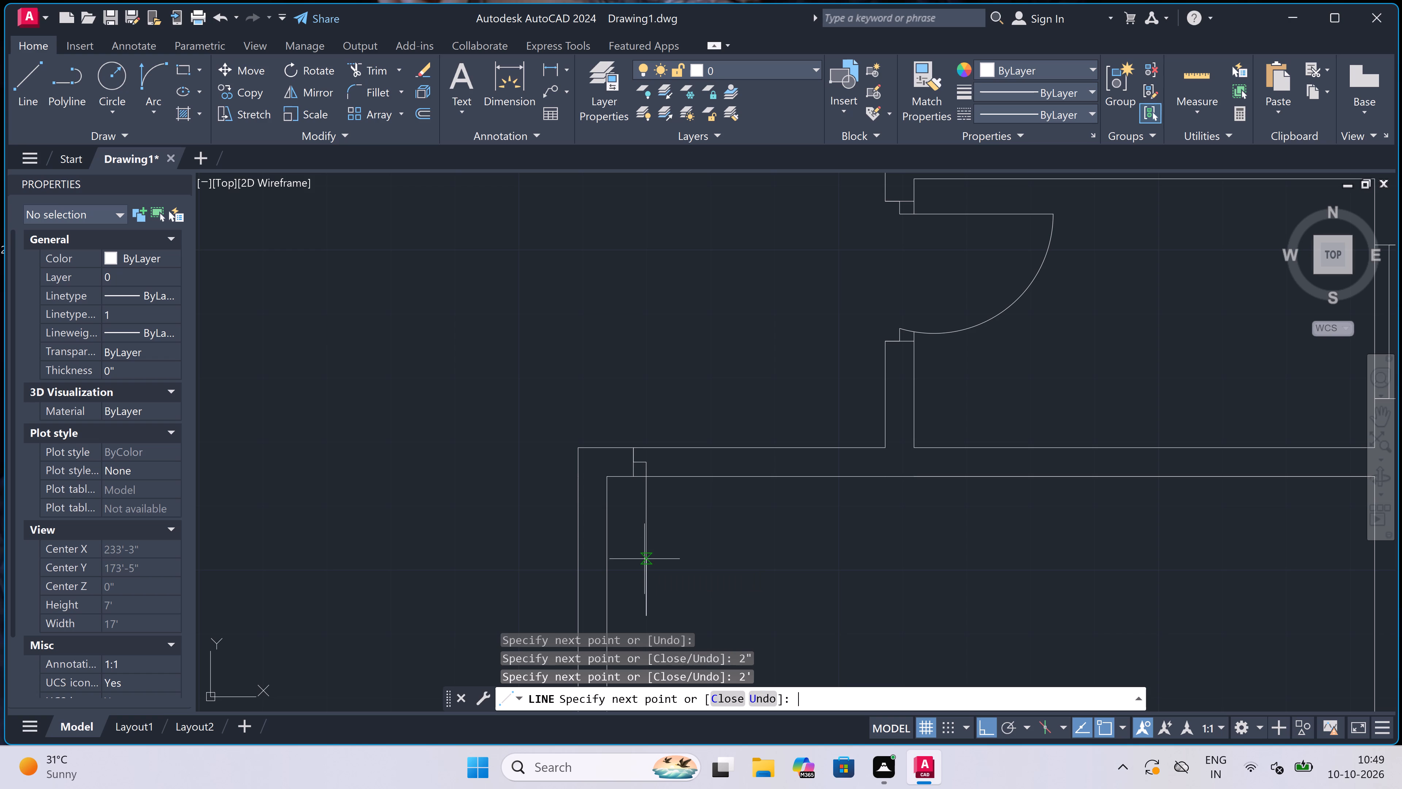
{"action": "key", "text": "Escape"}
{"action": "key", "text": "space"}
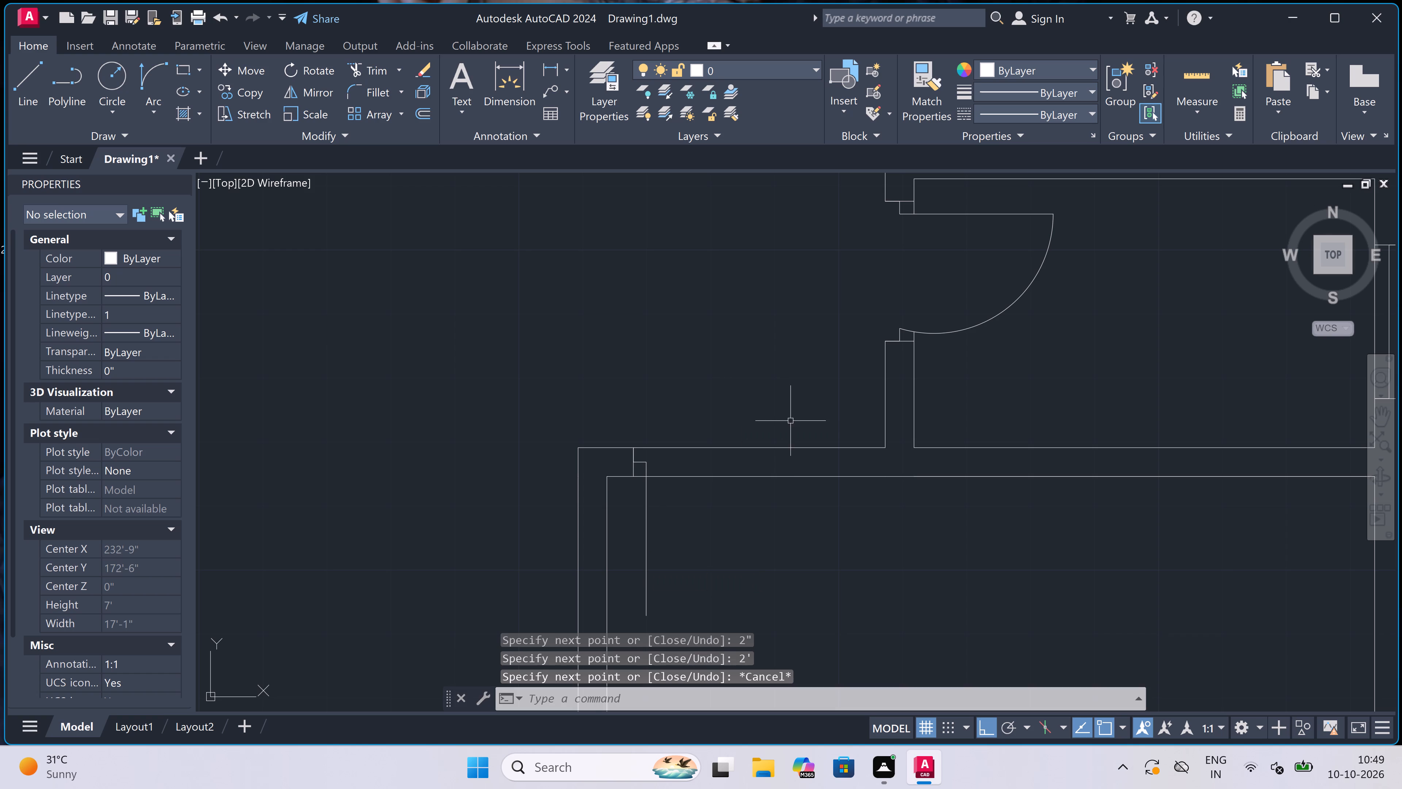
Draw the opposite door jamb line across the partition east of the door leaf, with a 2" stop line west from its midpoint.
{"action": "left_click", "coordinate": [795, 474]}
{"action": "left_click", "coordinate": [781, 443]}
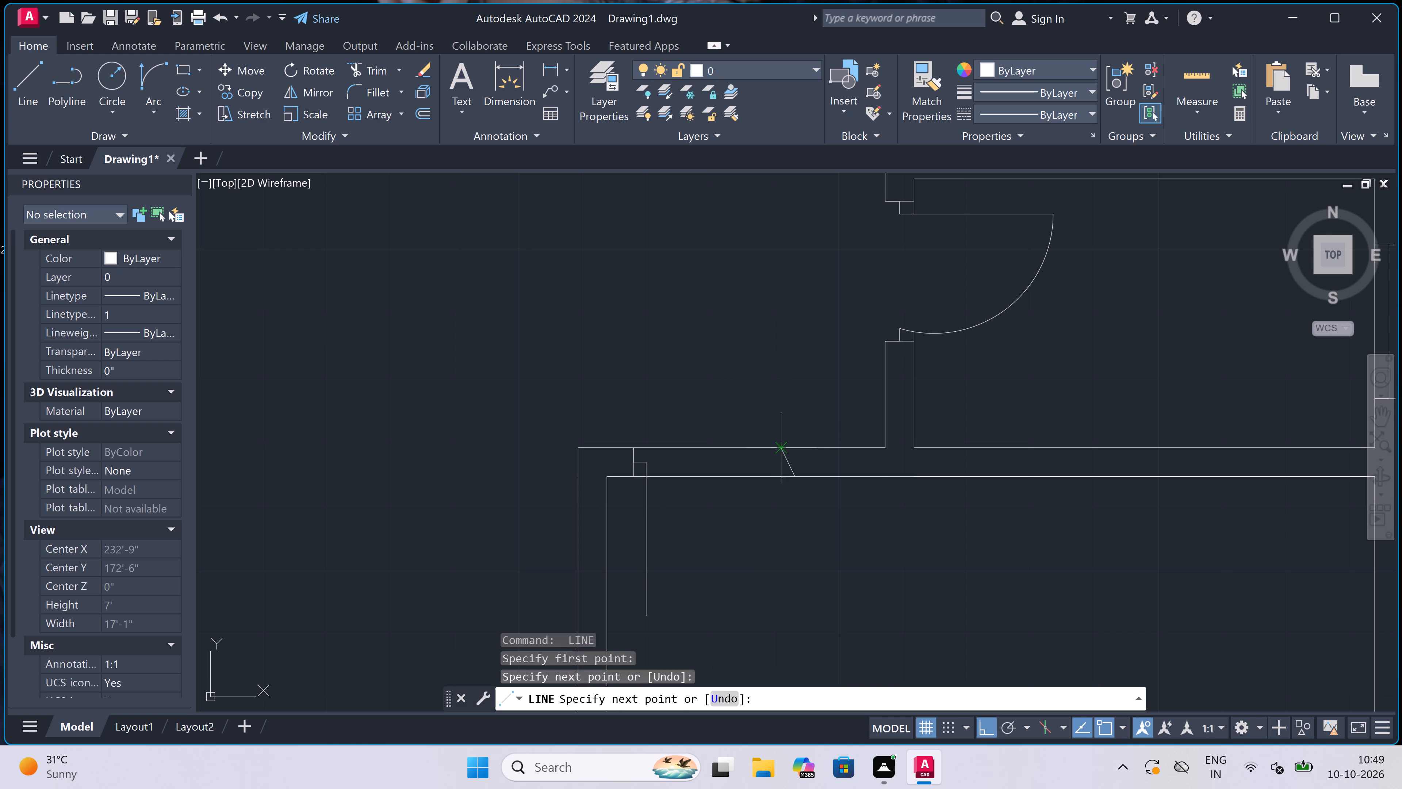
{"action": "key", "text": "ctrl+z"}
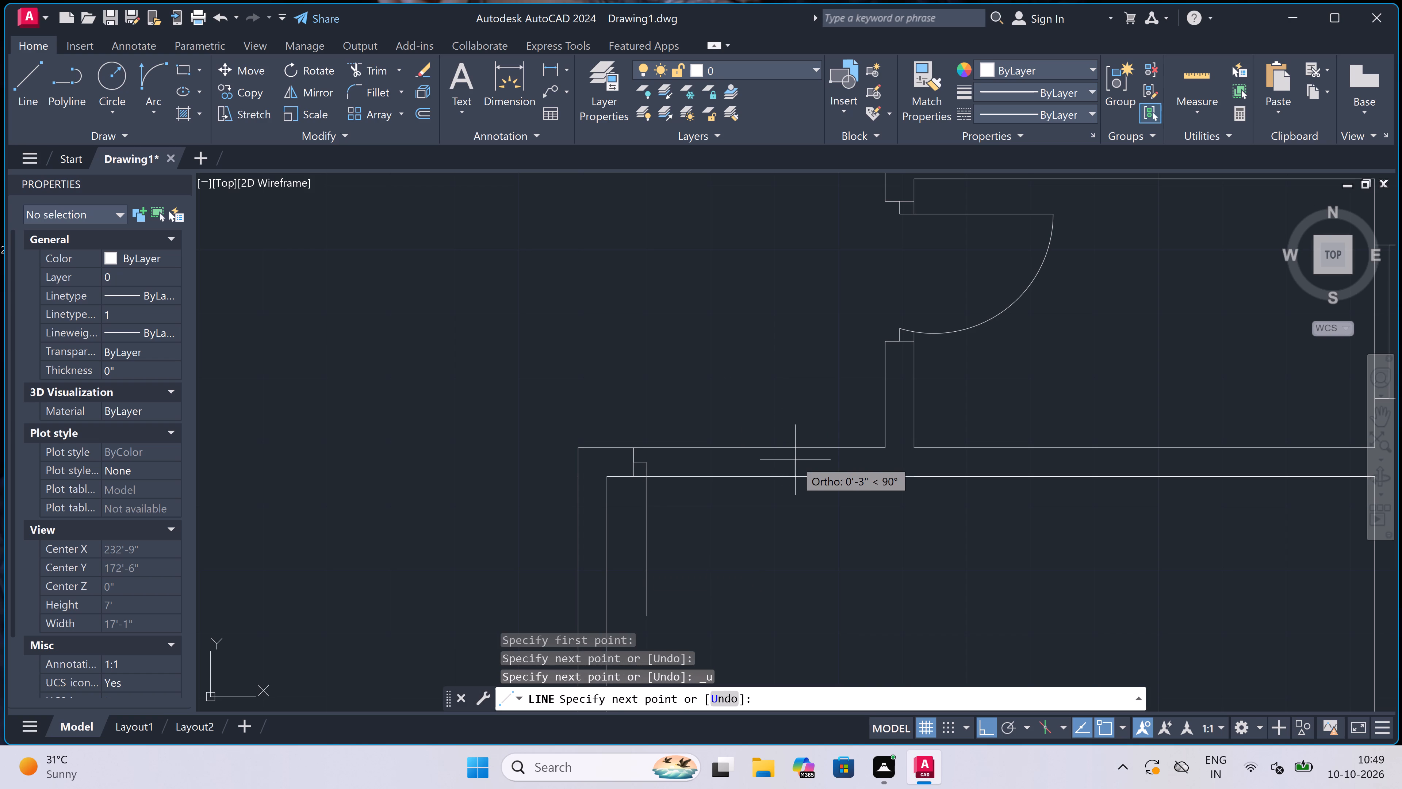
{"action": "left_click", "coordinate": [793, 450]}
{"action": "left_click", "coordinate": [793, 463]}
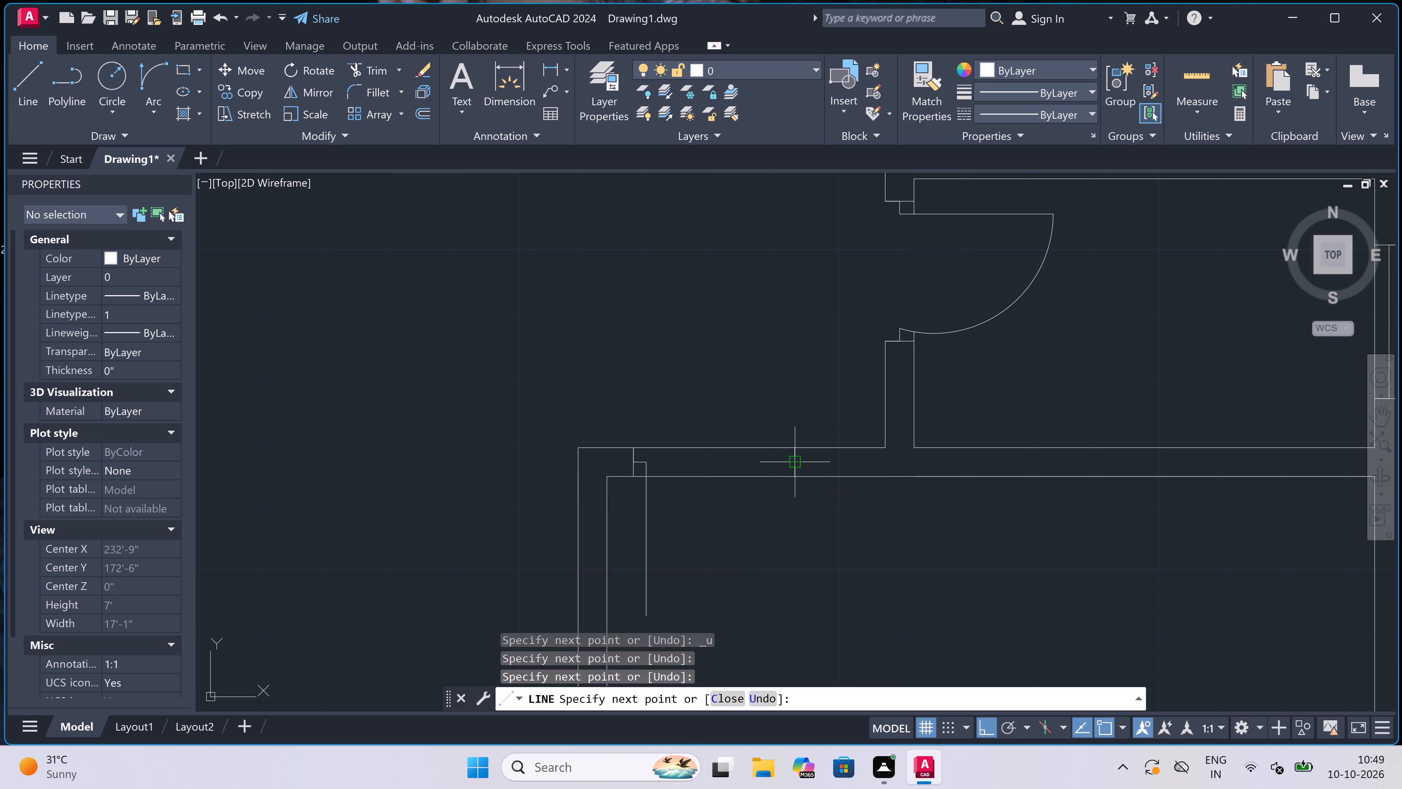
{"action": "key", "text": "2"}
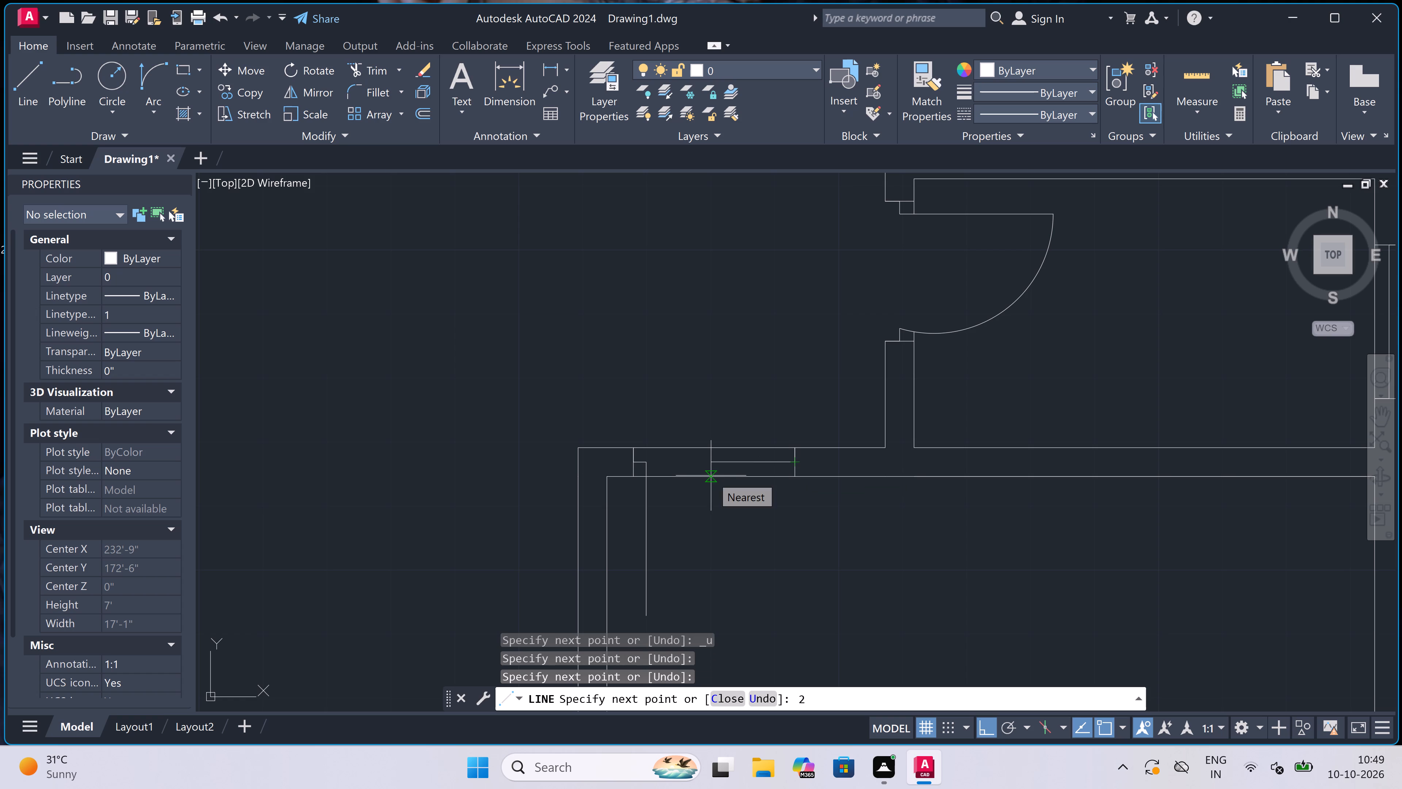
{"action": "type", "text": "\""}
{"action": "key", "text": "space"}
{"action": "key", "text": "Escape"}
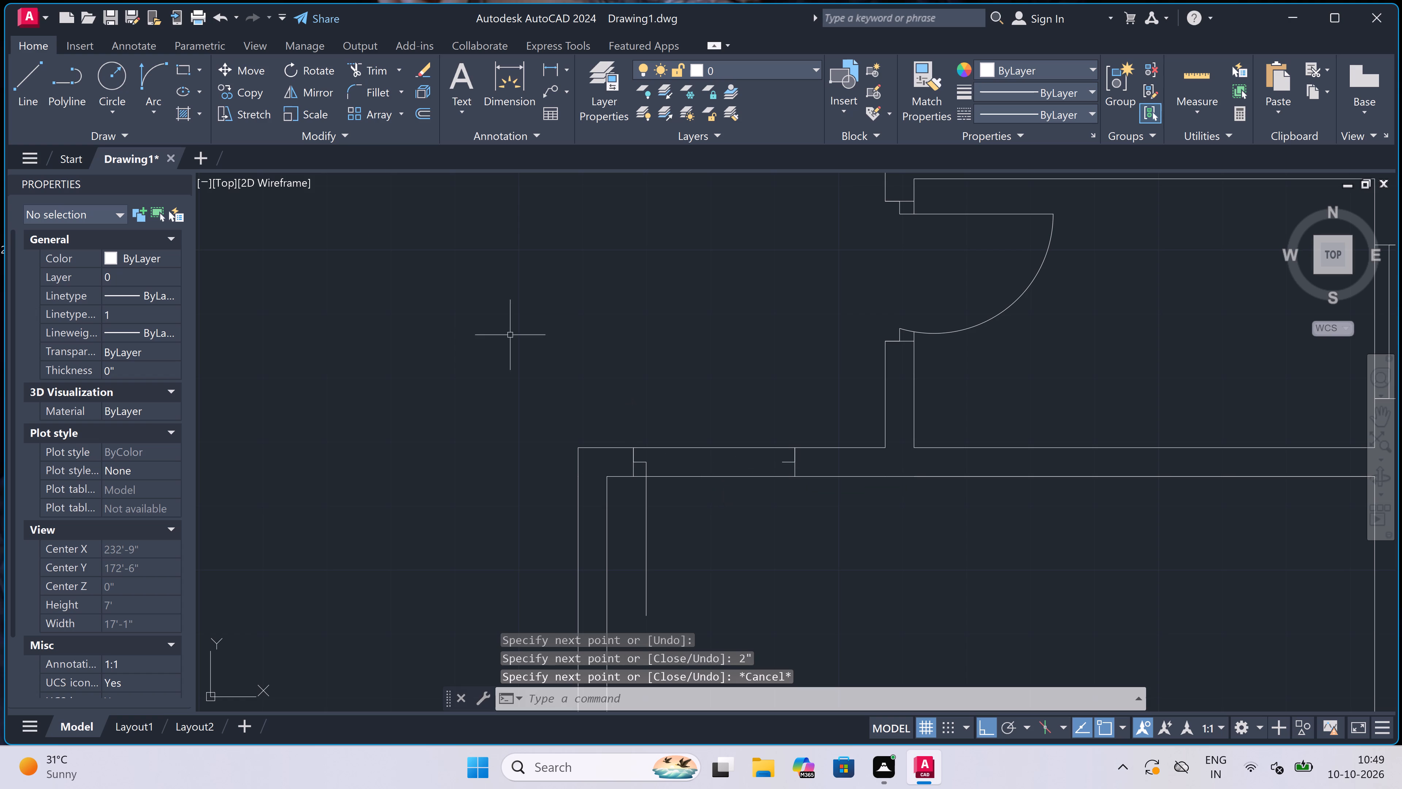
Draw the door swing arc from the lower end of the 2' leaf to the end of the opposite stop line.
{"action": "left_click", "coordinate": [146, 66]}
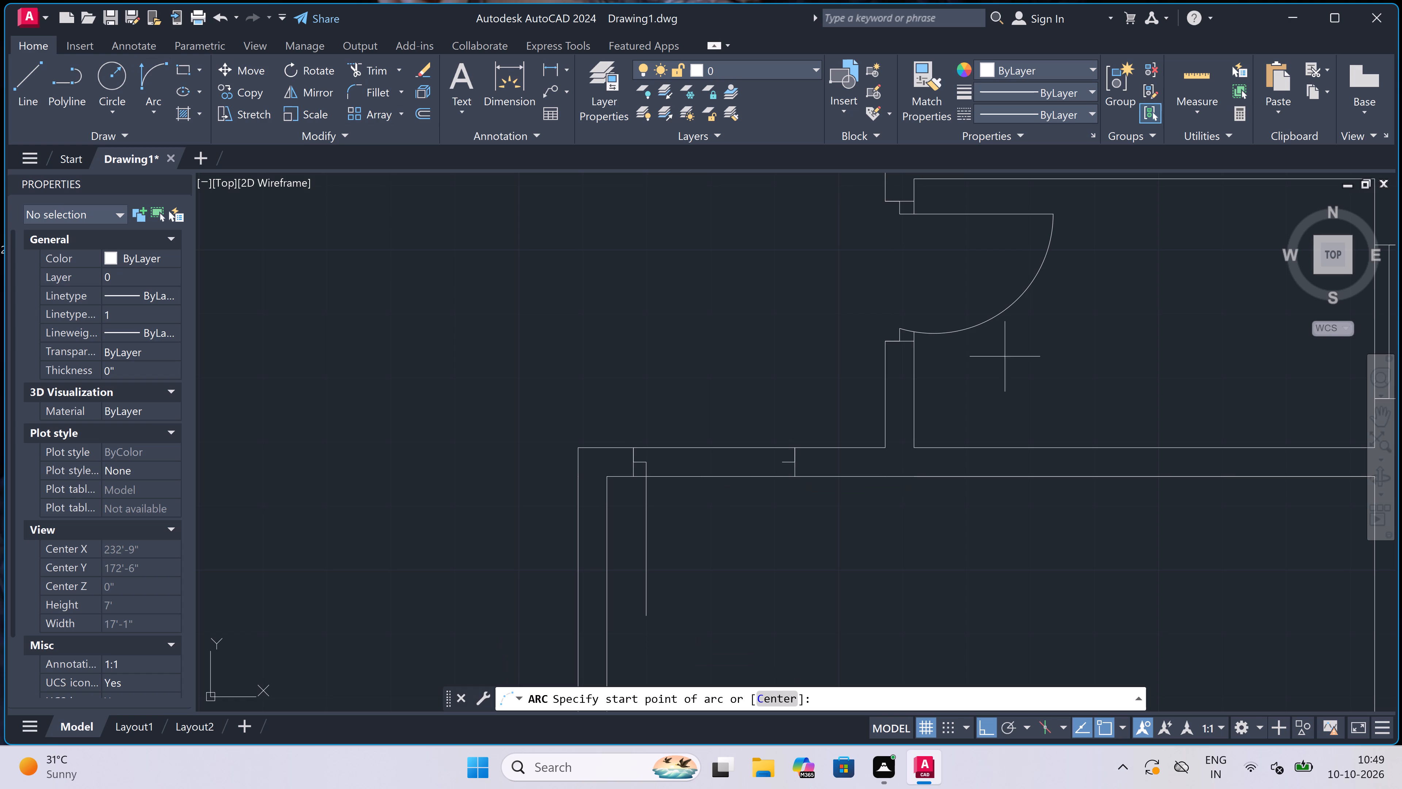
{"action": "left_click", "coordinate": [654, 613]}
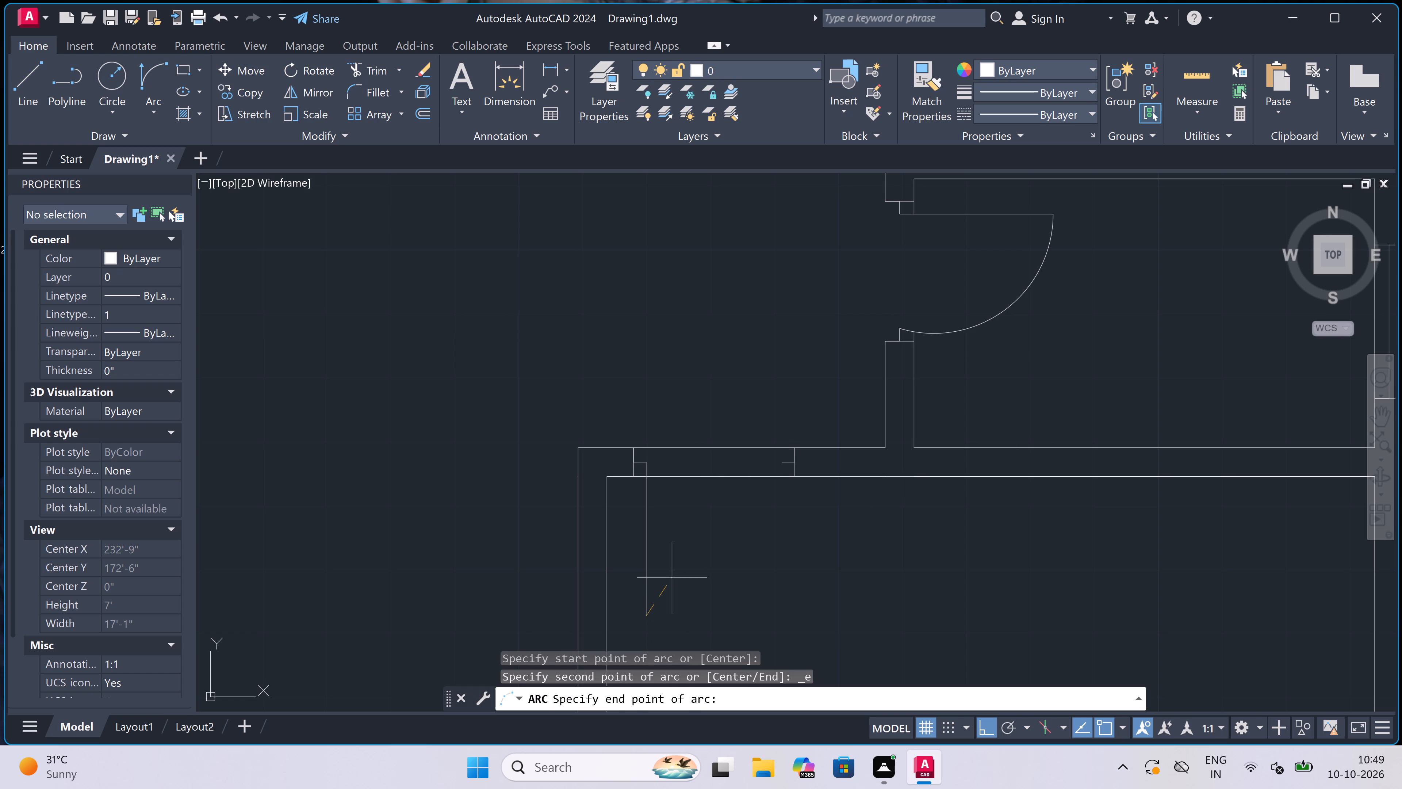
{"action": "left_click", "coordinate": [781, 463]}
{"action": "left_click", "coordinate": [847, 521]}
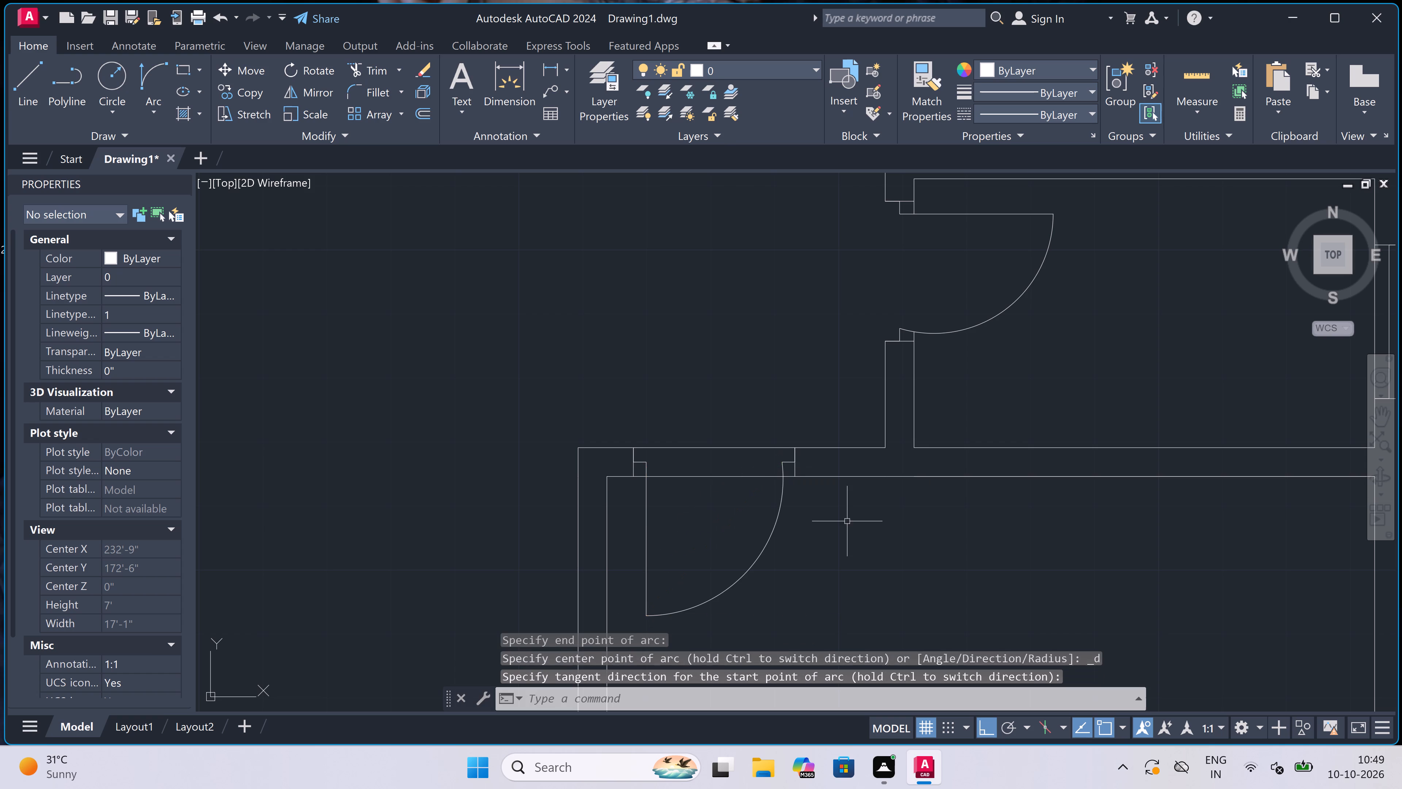
Trim both partition face lines between the two jambs to open the new doorway.
{"action": "key", "text": "t"}
{"action": "key", "text": "r"}
{"action": "key", "text": "r"}
{"action": "key", "text": "space"}
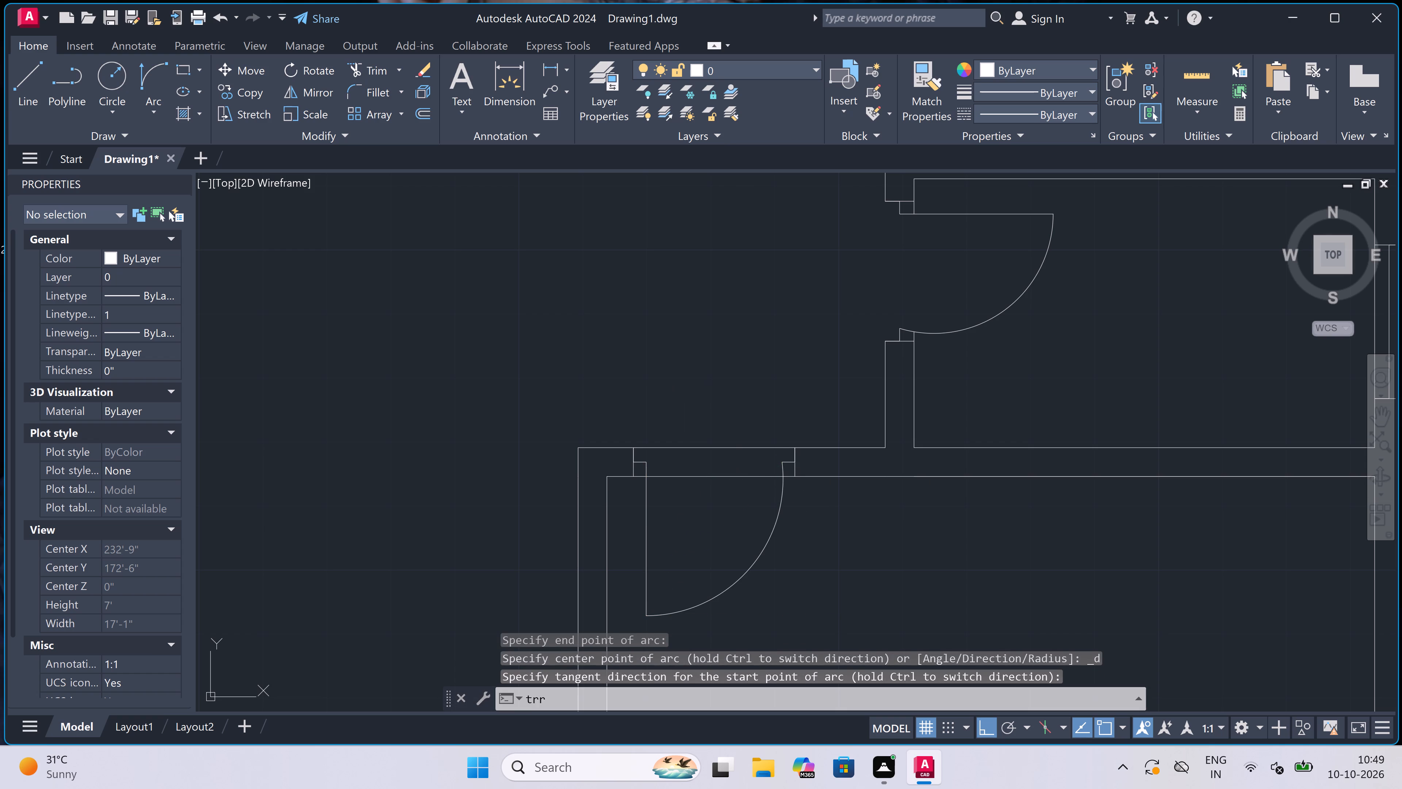
{"action": "double_click", "coordinate": [675, 382]}
{"action": "key", "text": "Escape"}
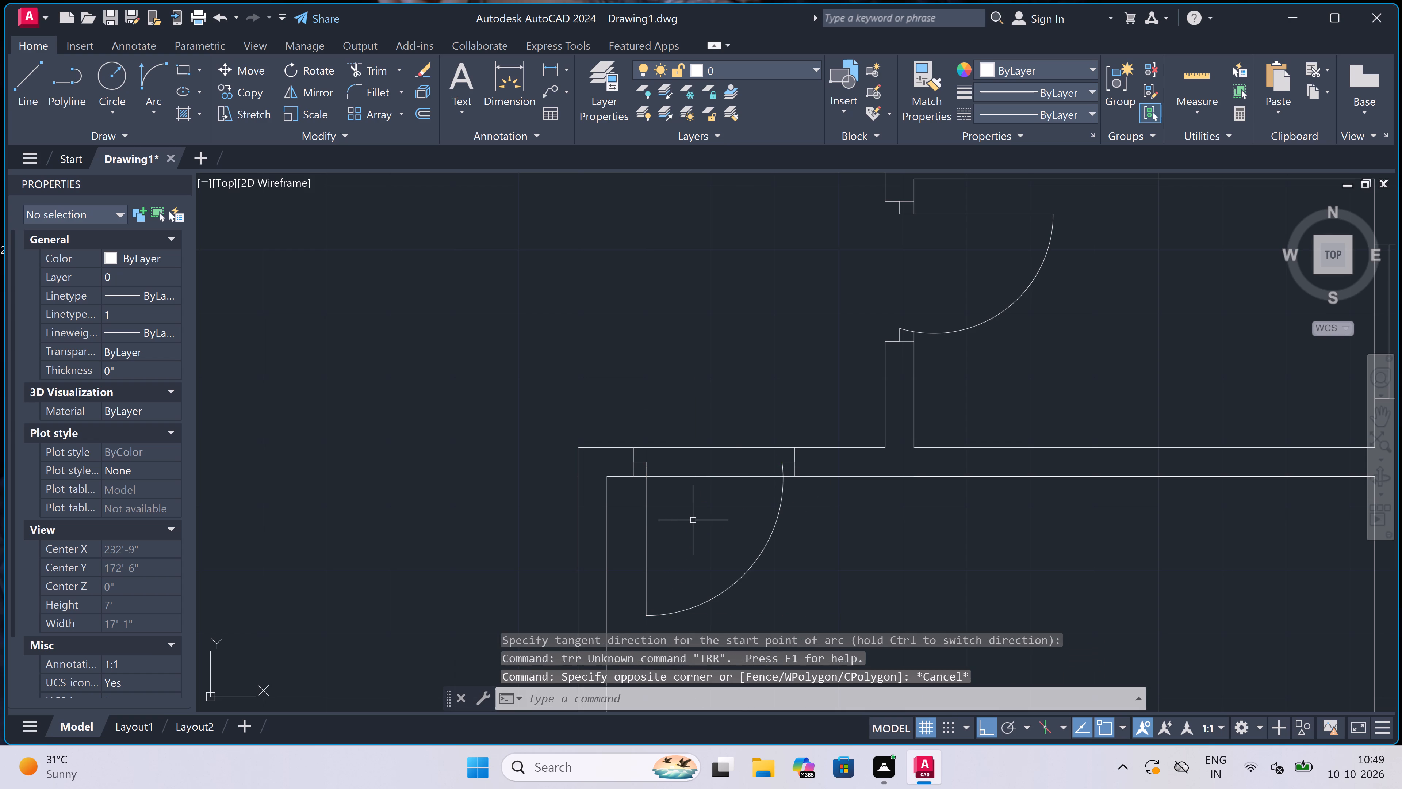
{"action": "key", "text": "t"}
{"action": "key", "text": "r"}
{"action": "key", "text": "space"}
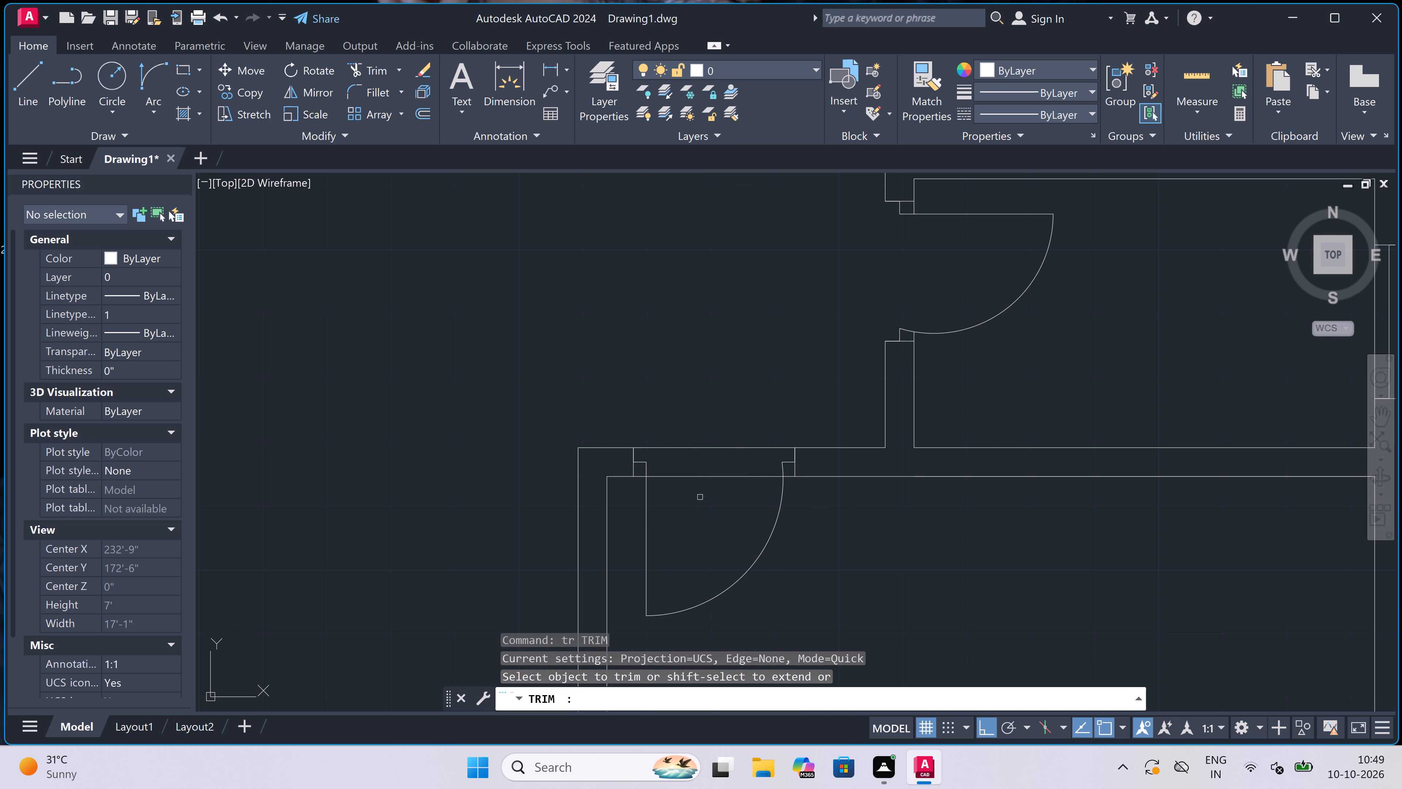
{"action": "left_click", "coordinate": [702, 502]}
{"action": "left_click", "coordinate": [699, 408]}
{"action": "scroll", "coordinate": [699, 408], "scroll_direction": "down", "scroll_amount": 2}
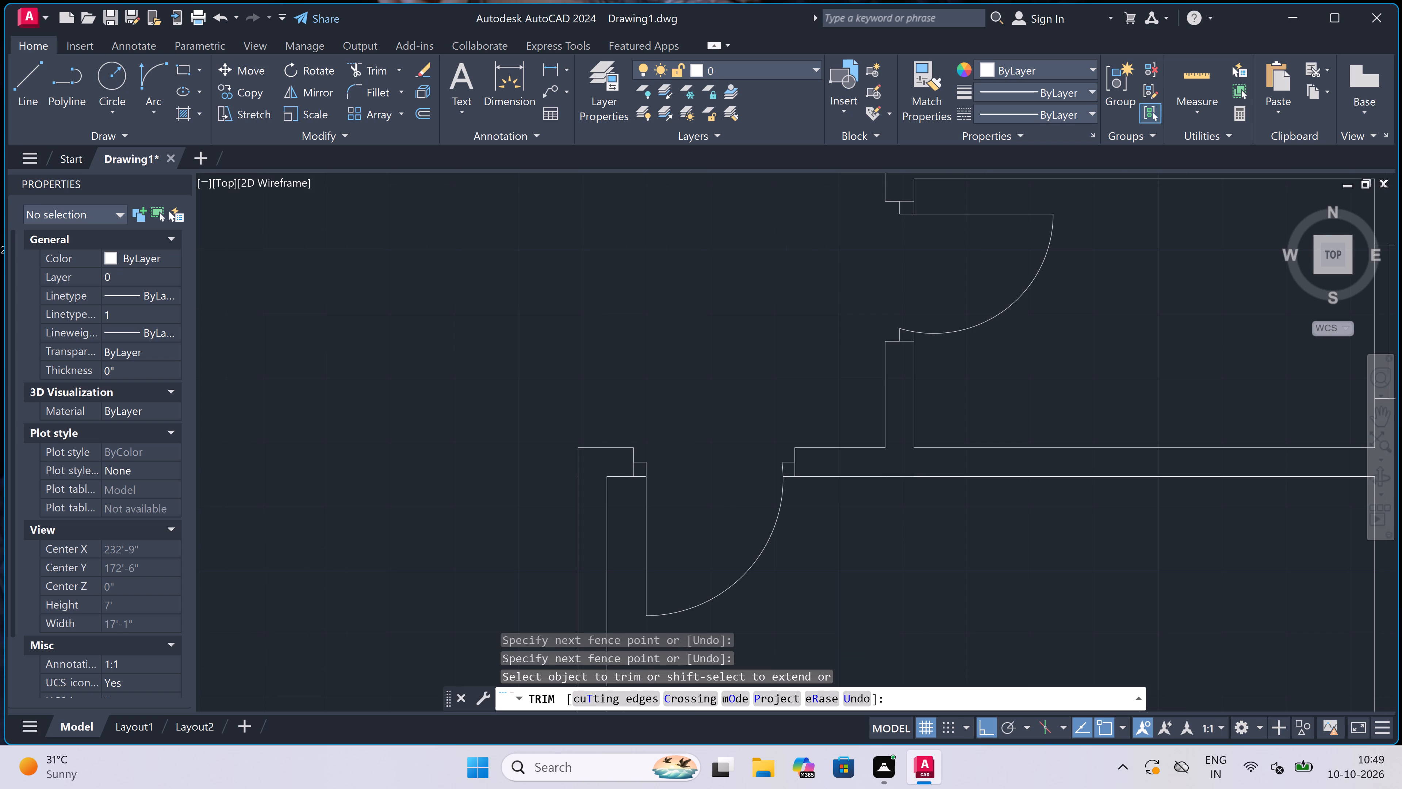
{"action": "scroll", "coordinate": [700, 408], "scroll_direction": "down", "scroll_amount": 3}
{"action": "scroll", "coordinate": [698, 436], "scroll_direction": "up", "scroll_amount": 3}
{"action": "scroll", "coordinate": [698, 436], "scroll_direction": "down", "scroll_amount": 3}
{"action": "scroll", "coordinate": [380, 454], "scroll_direction": "up", "scroll_amount": 3}
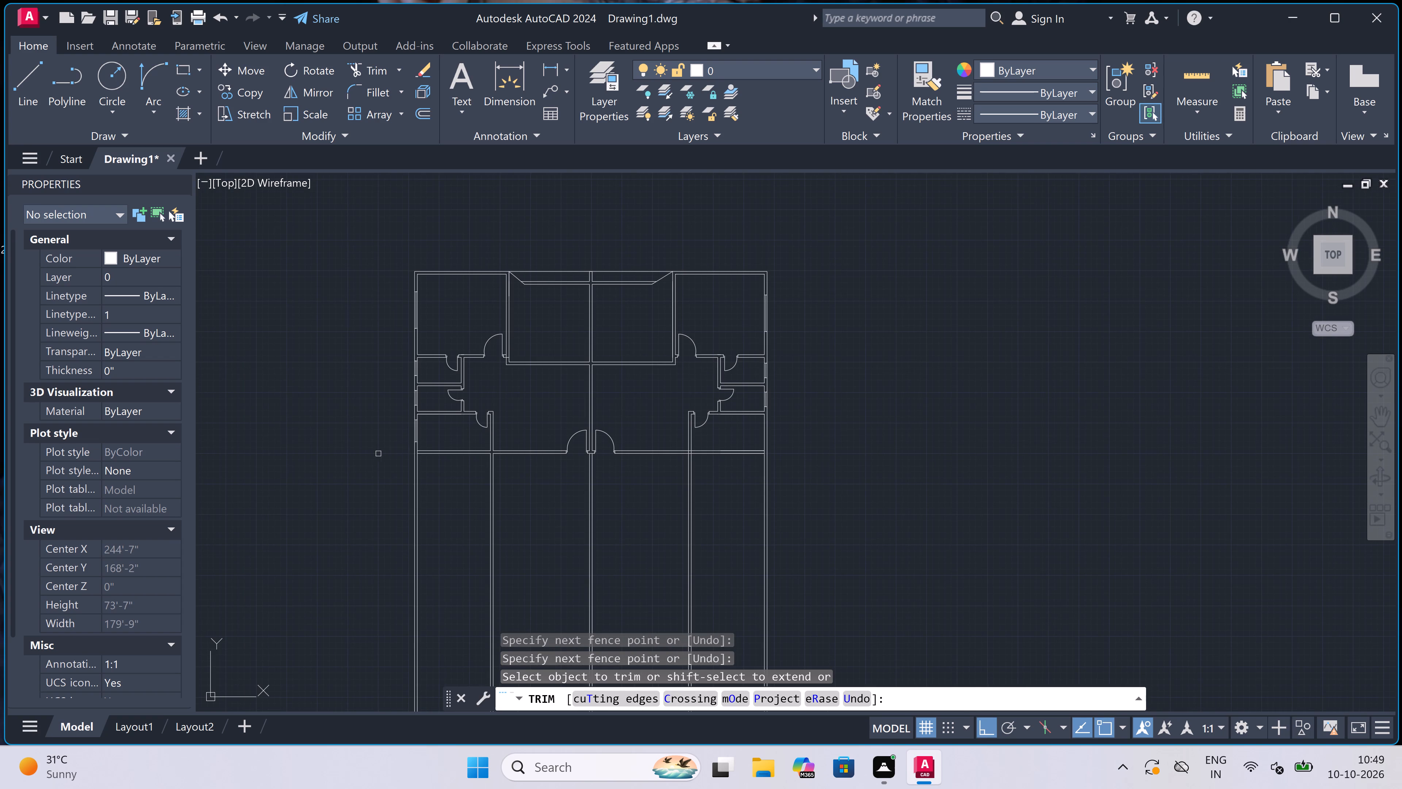
{"action": "scroll", "coordinate": [857, 443], "scroll_direction": "down", "scroll_amount": 2}
{"action": "scroll", "coordinate": [857, 463], "scroll_direction": "up", "scroll_amount": 1}
{"action": "scroll", "coordinate": [833, 420], "scroll_direction": "up", "scroll_amount": 3}
{"action": "scroll", "coordinate": [833, 420], "scroll_direction": "down", "scroll_amount": 4}
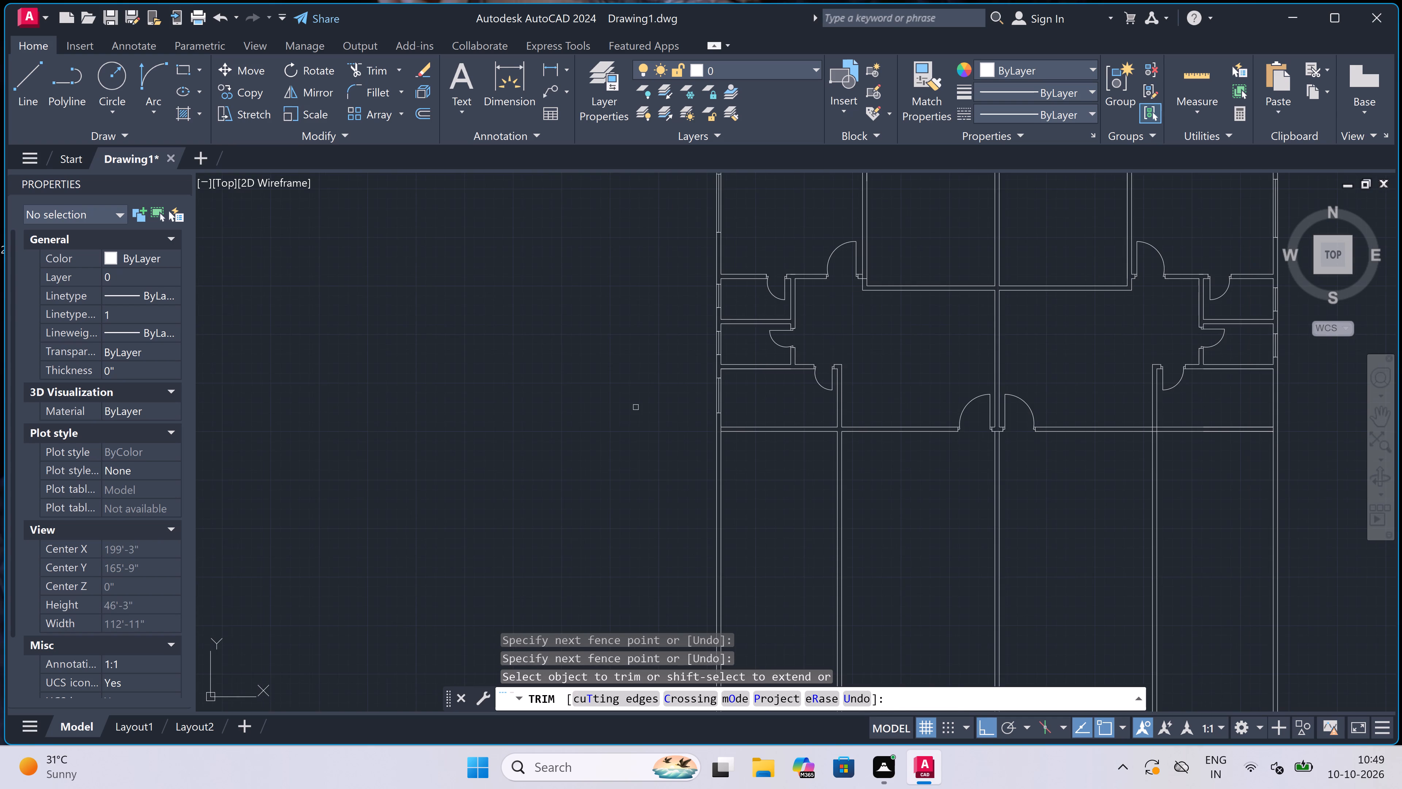
{"action": "scroll", "coordinate": [636, 407], "scroll_direction": "up", "scroll_amount": 1}
{"action": "key", "text": "Escape"}
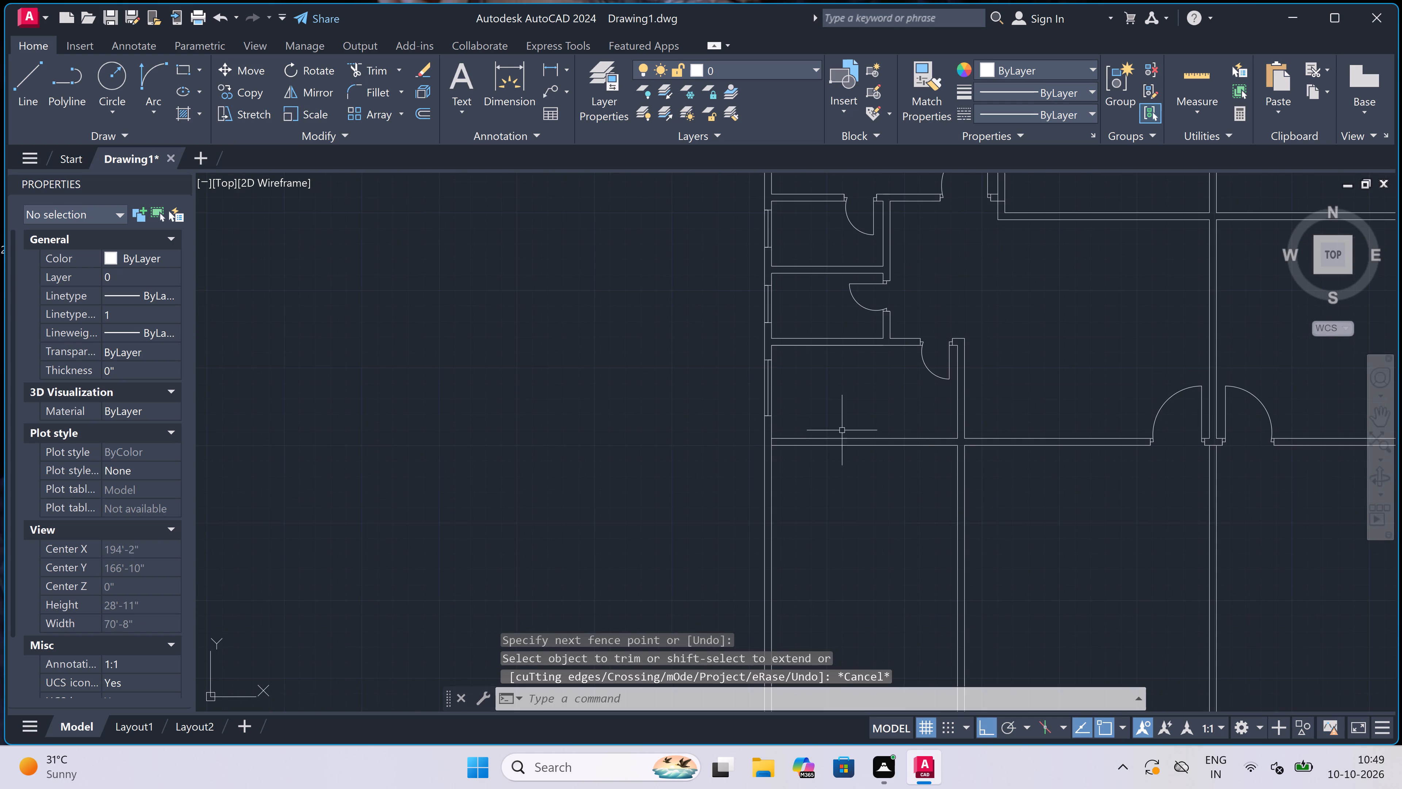
Offset the lower face of the partition below the left small room 5' downward.
{"action": "scroll", "coordinate": [978, 420], "scroll_direction": "up", "scroll_amount": 1}
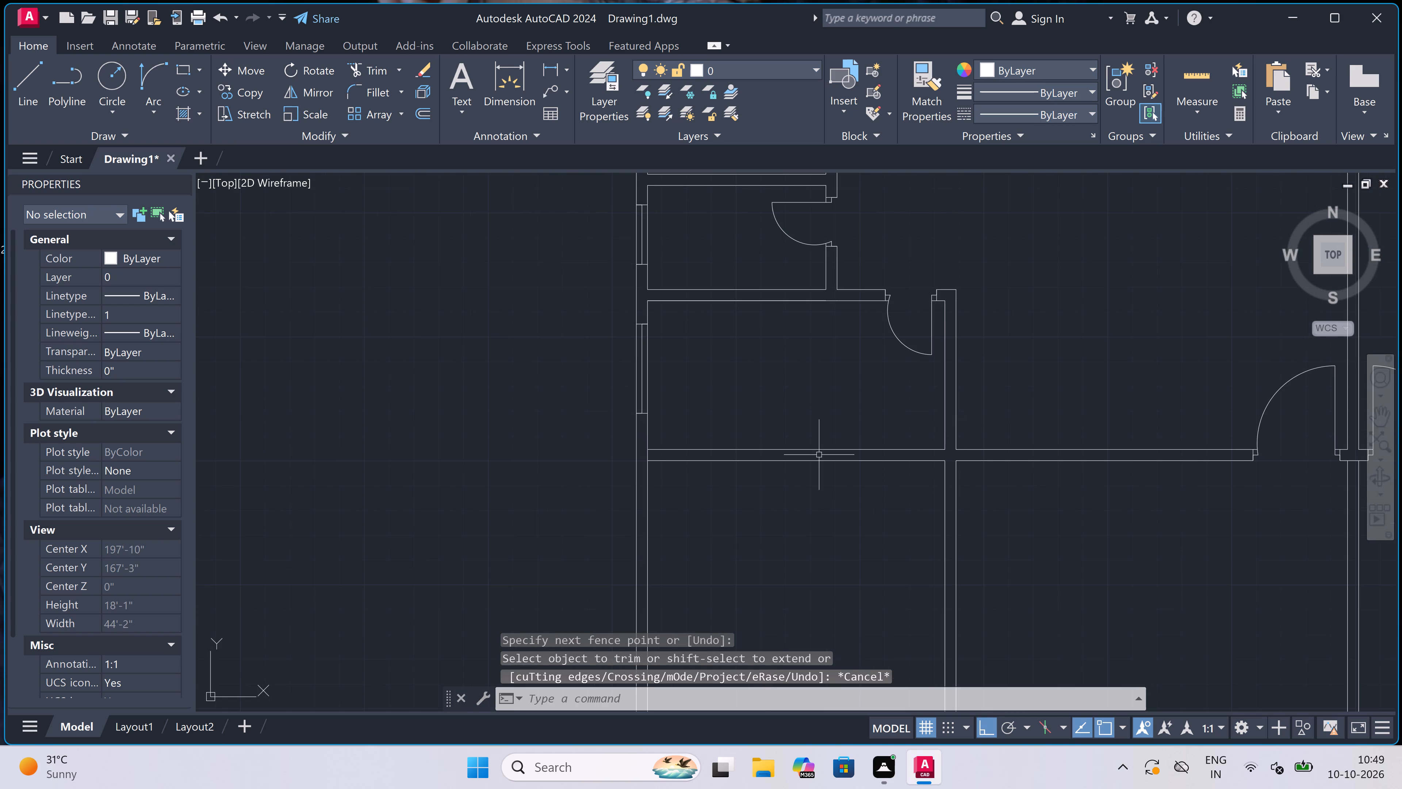
{"action": "key", "text": "o"}
{"action": "key", "text": "space"}
{"action": "left_click", "coordinate": [782, 462]}
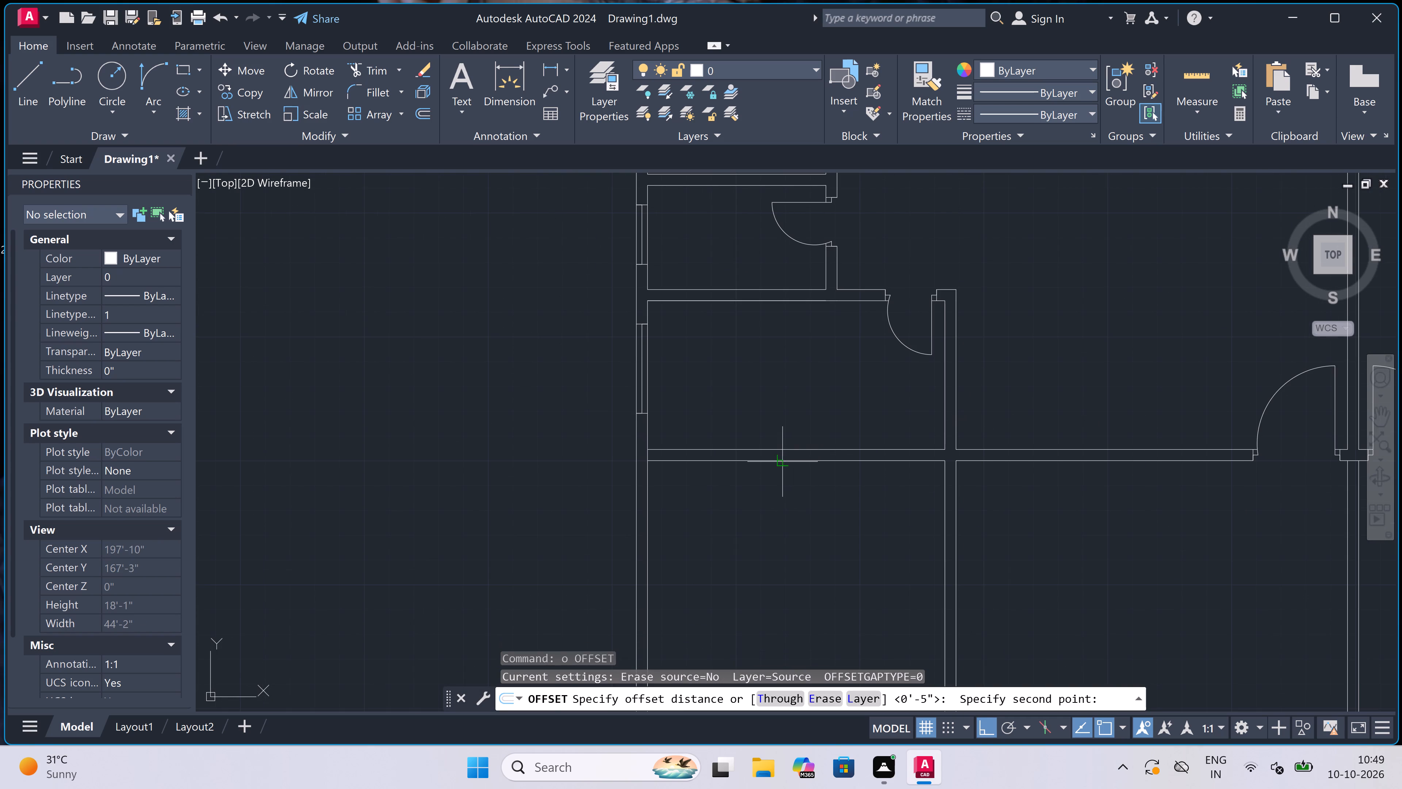
{"action": "scroll", "coordinate": [772, 511], "scroll_direction": "up", "scroll_amount": 1}
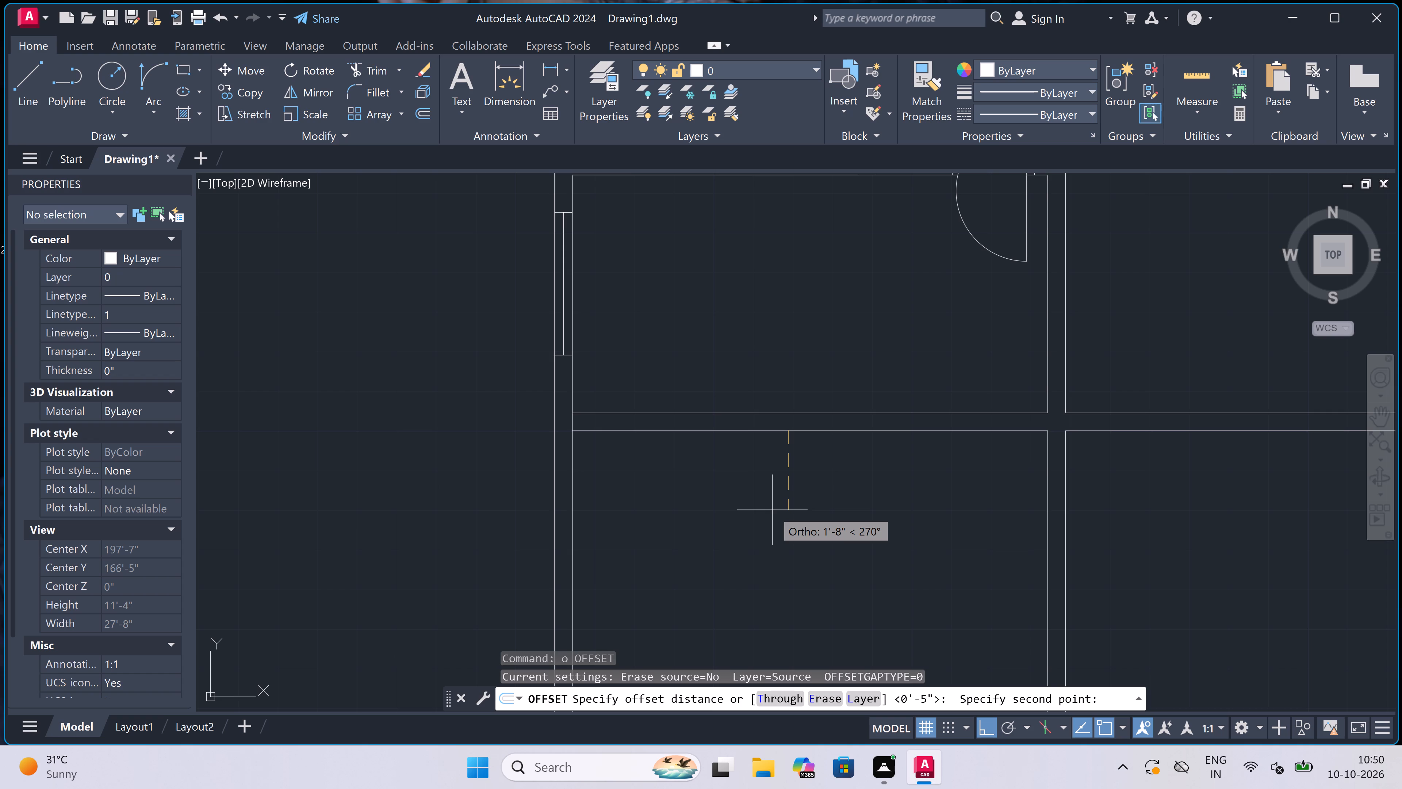
{"action": "key", "text": "5"}
{"action": "type", "text": "'"}
{"action": "key", "text": "space"}
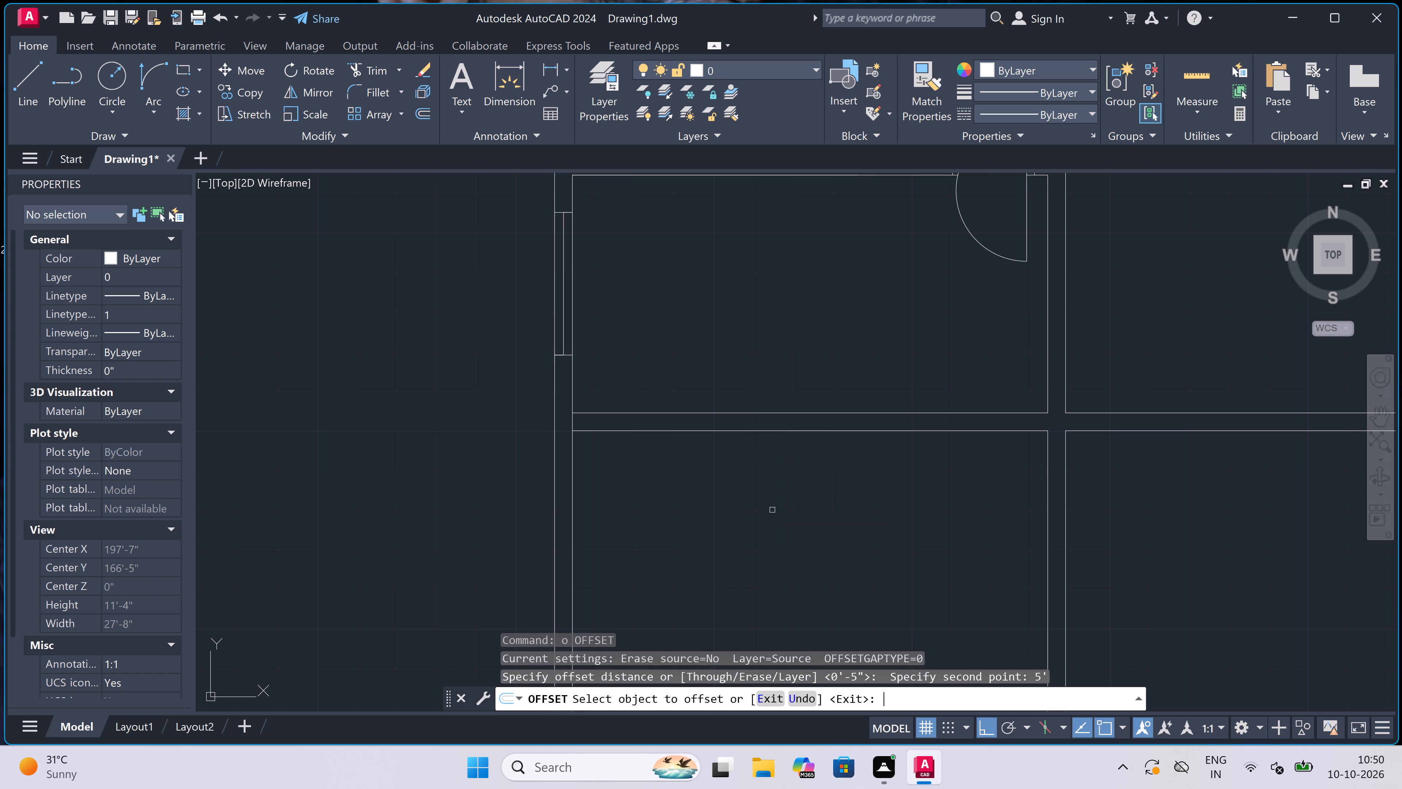
{"action": "left_click", "coordinate": [805, 432]}
{"action": "left_click", "coordinate": [778, 555]}
Offset the lower face of the matching partition below the right small room 5' downward.
{"action": "scroll", "coordinate": [782, 467], "scroll_direction": "down", "scroll_amount": 6}
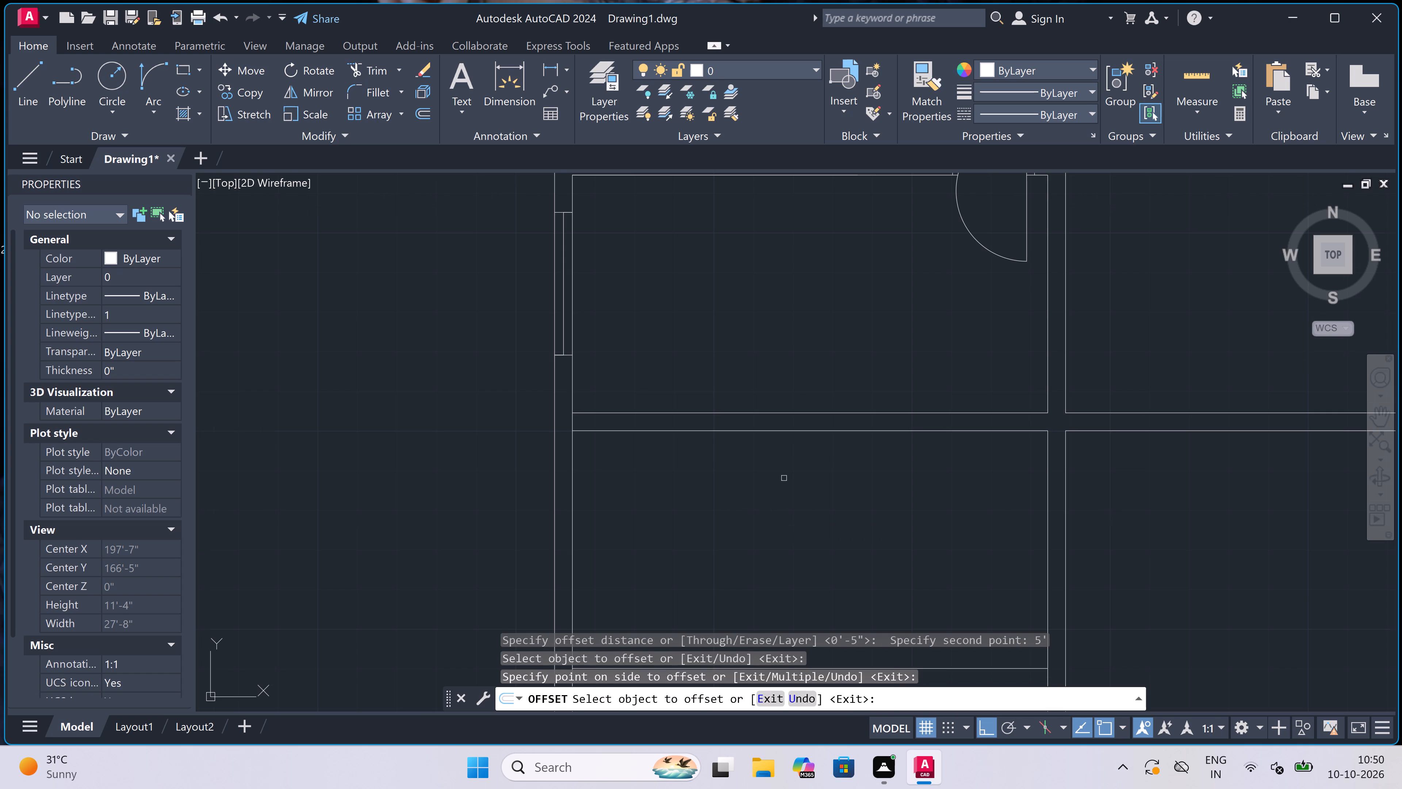
{"action": "scroll", "coordinate": [893, 467], "scroll_direction": "up", "scroll_amount": 4}
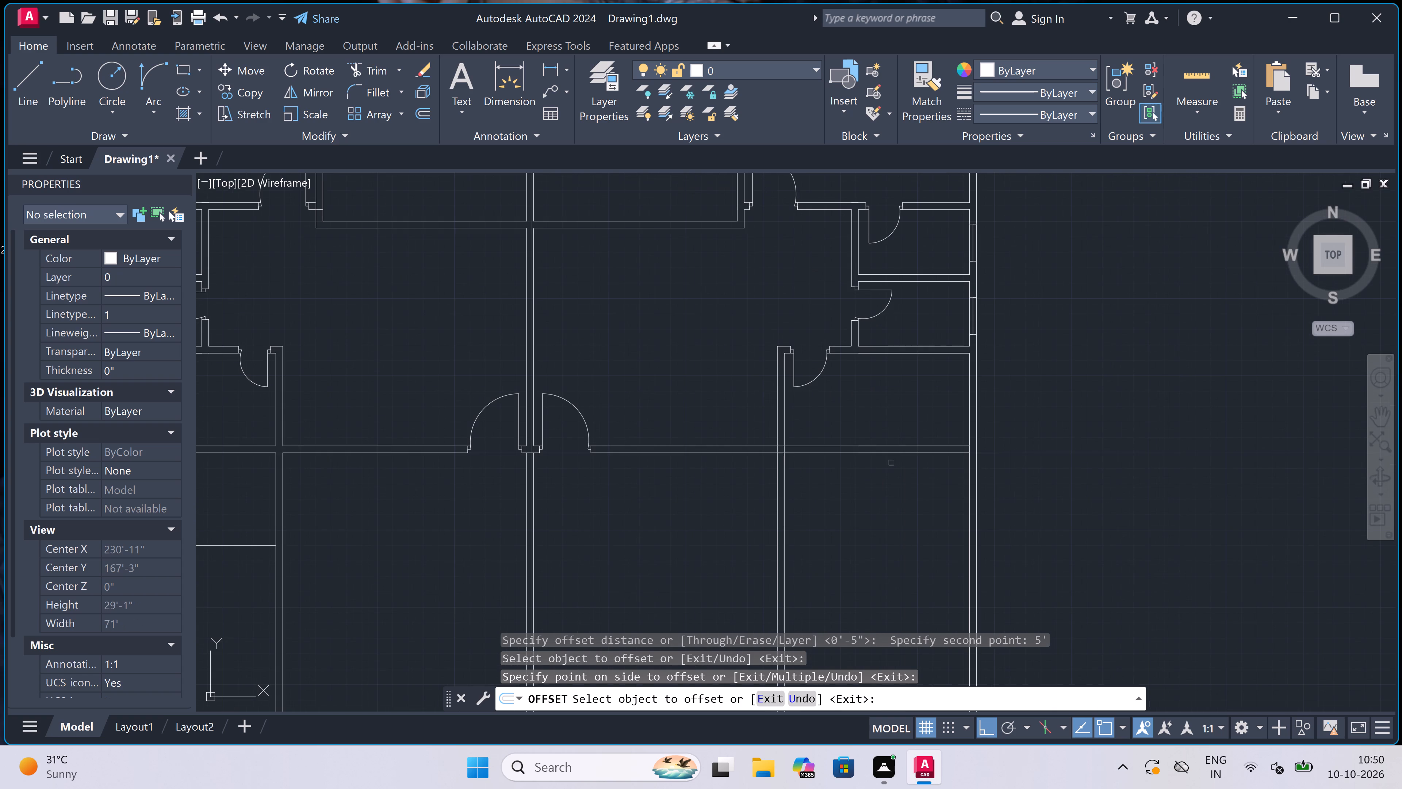
{"action": "left_click", "coordinate": [889, 452]}
{"action": "left_click", "coordinate": [882, 521]}
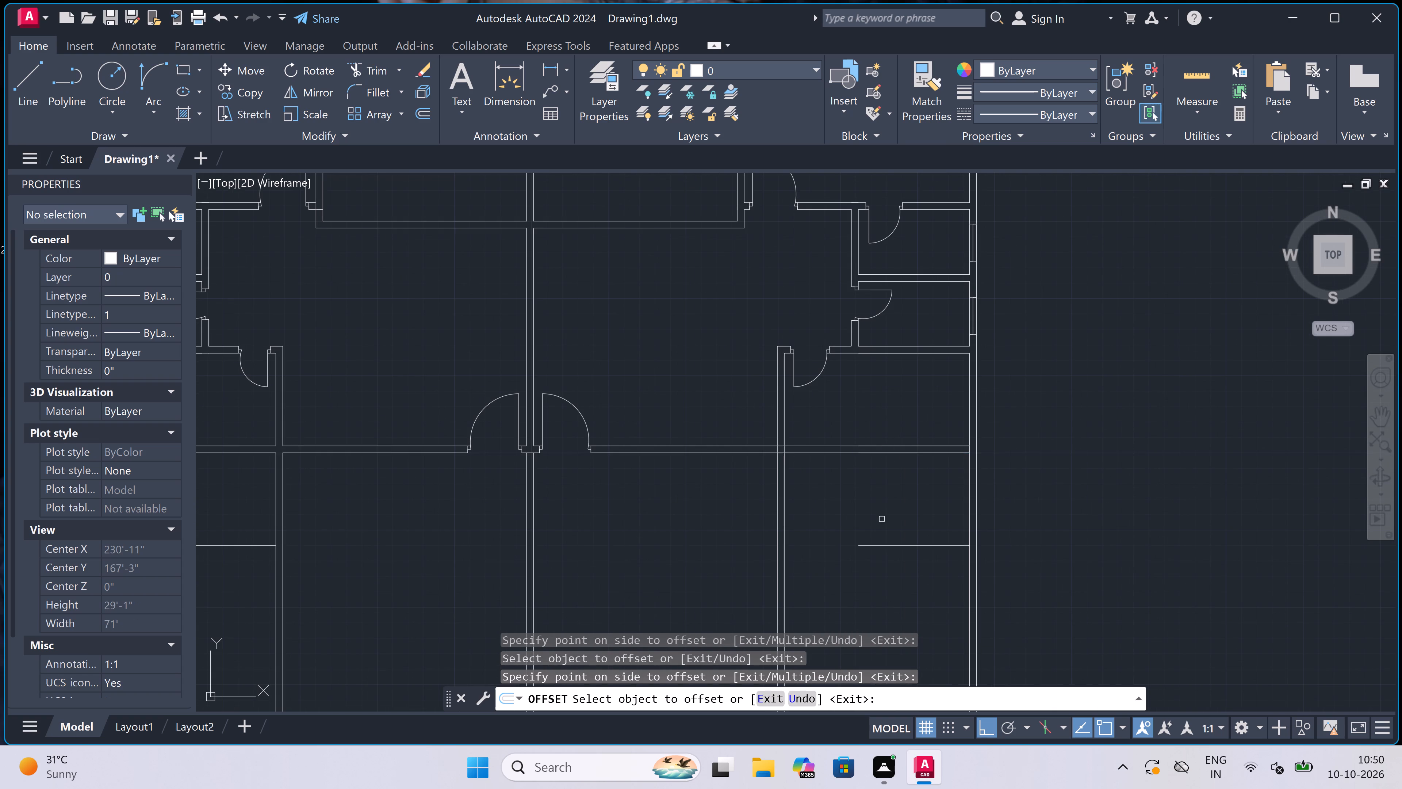
{"action": "scroll", "coordinate": [882, 514], "scroll_direction": "down", "scroll_amount": 3}
{"action": "scroll", "coordinate": [882, 514], "scroll_direction": "up", "scroll_amount": 1}
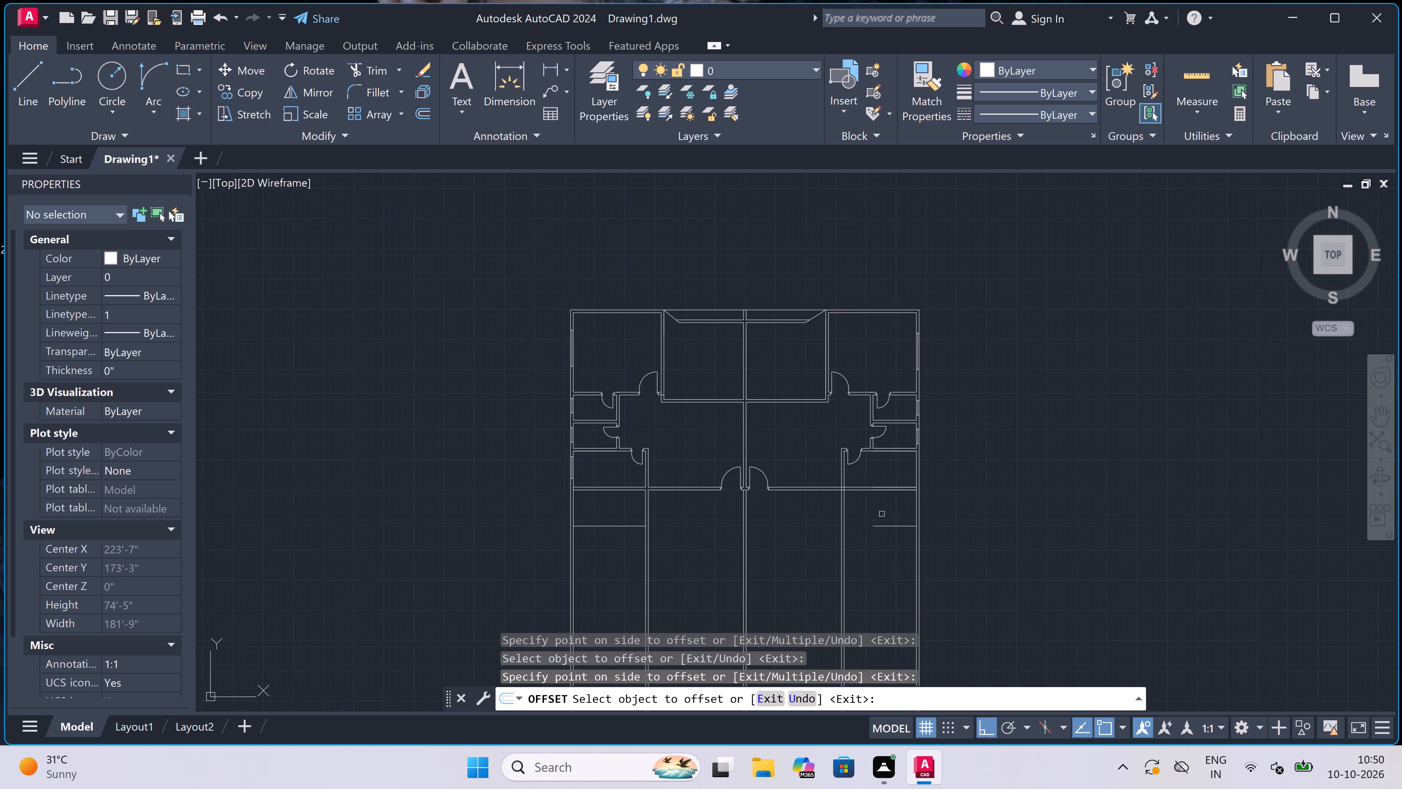
{"action": "key", "text": "Escape"}
Offset the new right and left partition lines 4.5" downward to give both partitions their thickness.
{"action": "key", "text": "space"}
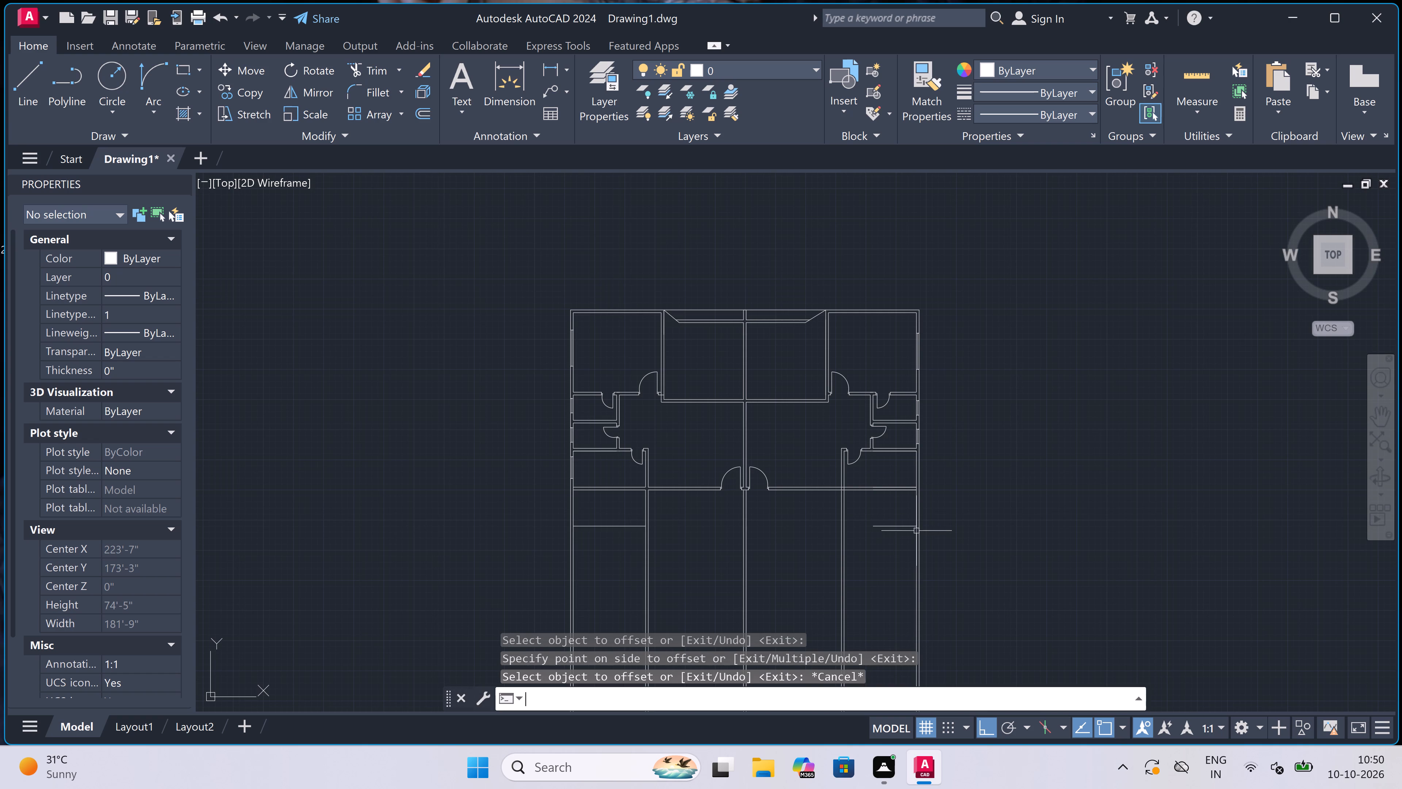
{"action": "scroll", "coordinate": [893, 527], "scroll_direction": "up", "scroll_amount": 1}
{"action": "left_click", "coordinate": [893, 527]}
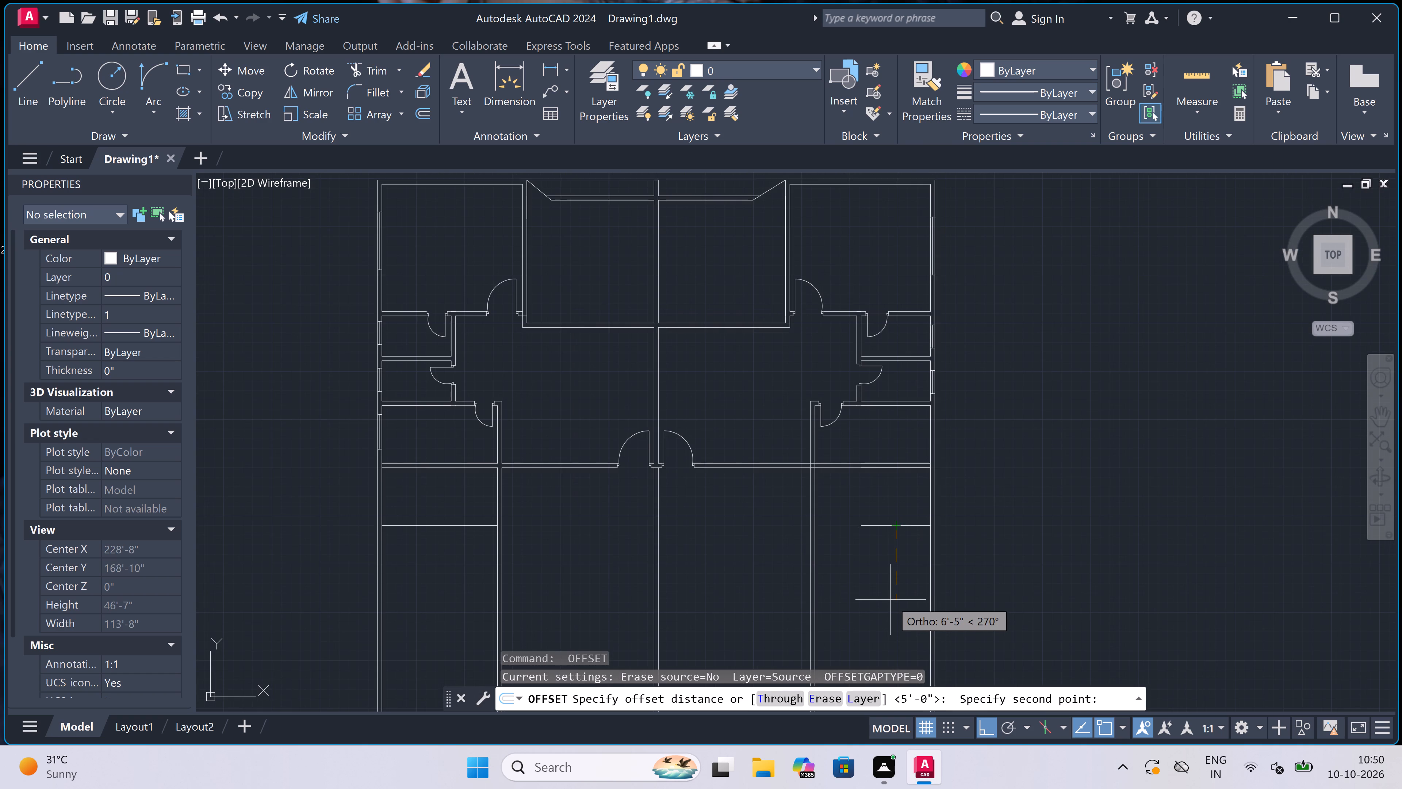
{"action": "type", "text": "4.5\""}
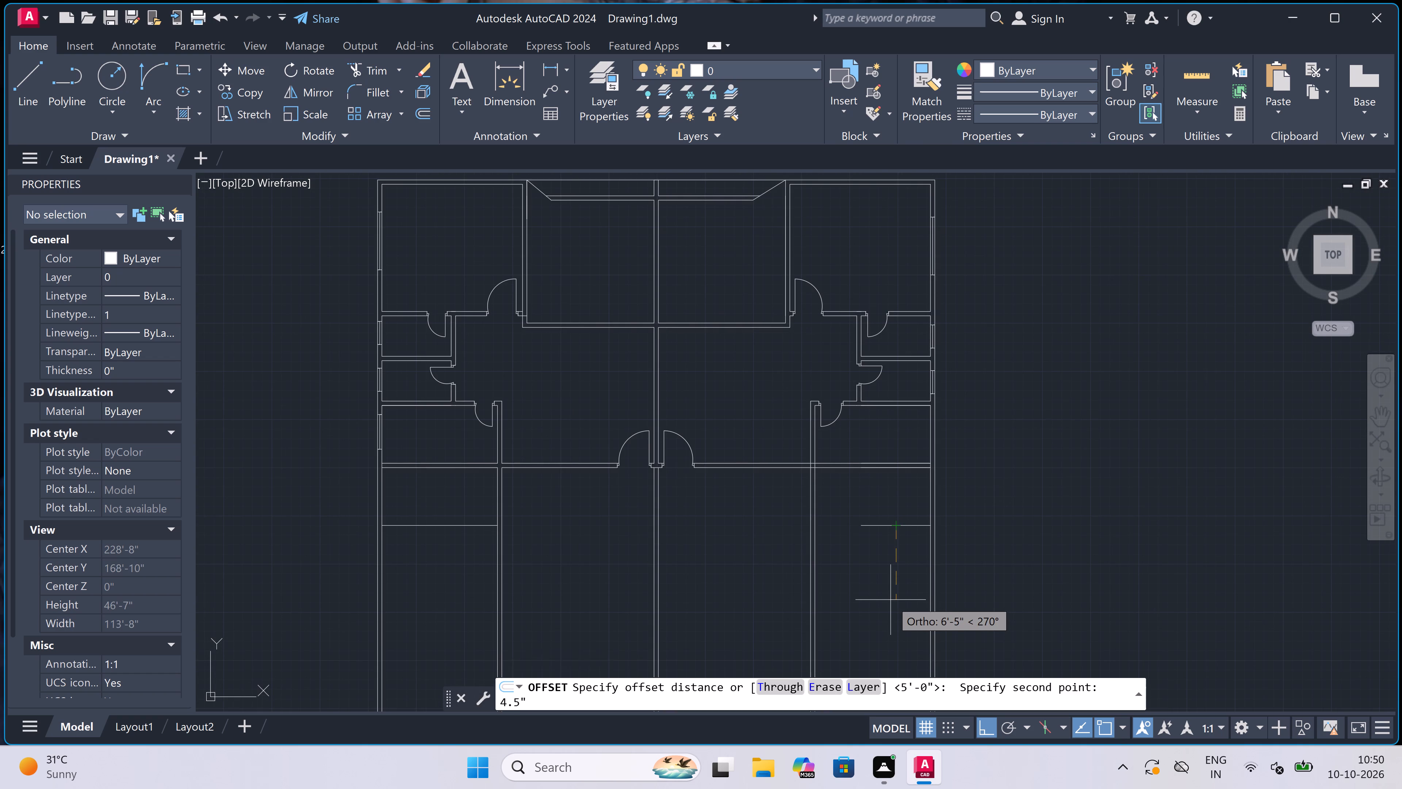
{"action": "key", "text": "space"}
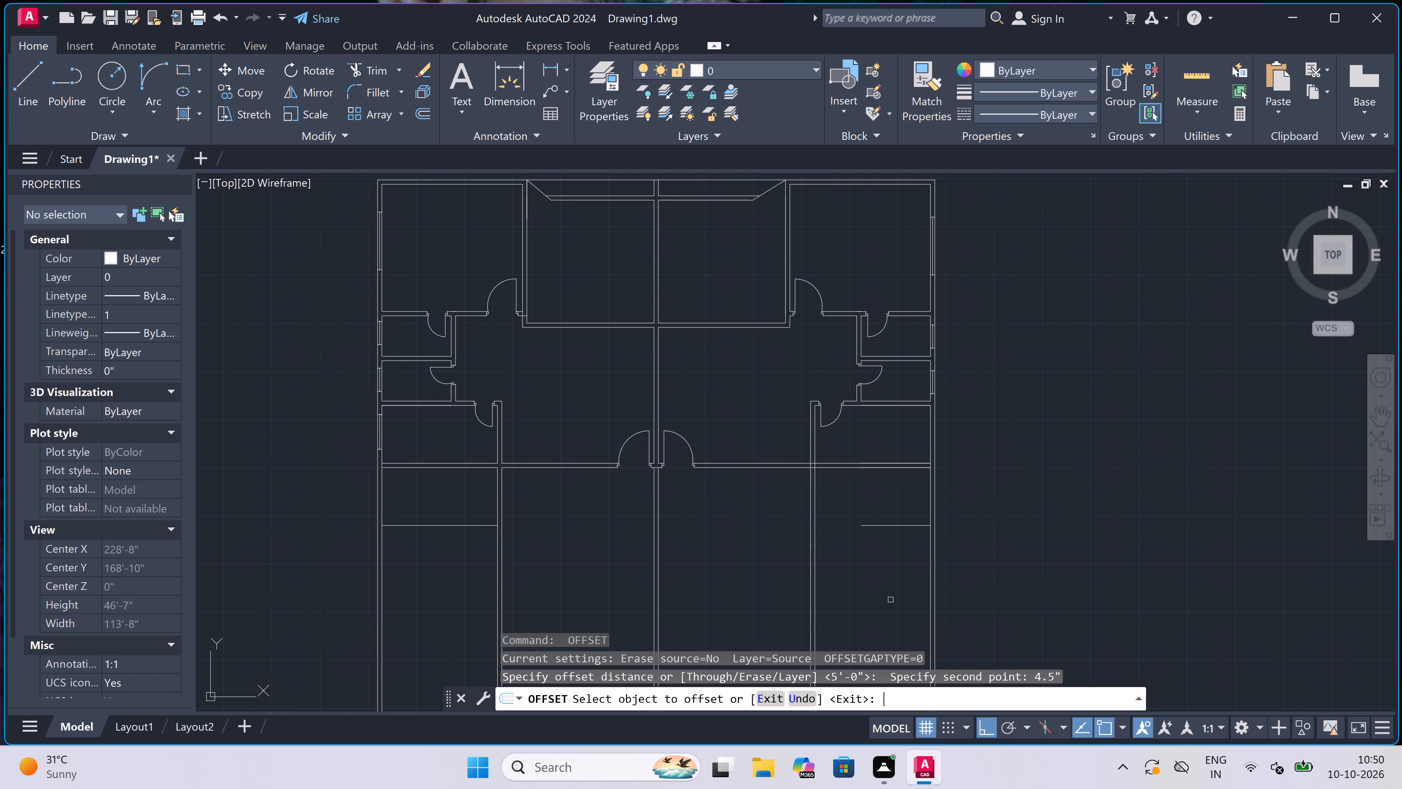
{"action": "left_click", "coordinate": [884, 526]}
{"action": "double_click", "coordinate": [880, 540]}
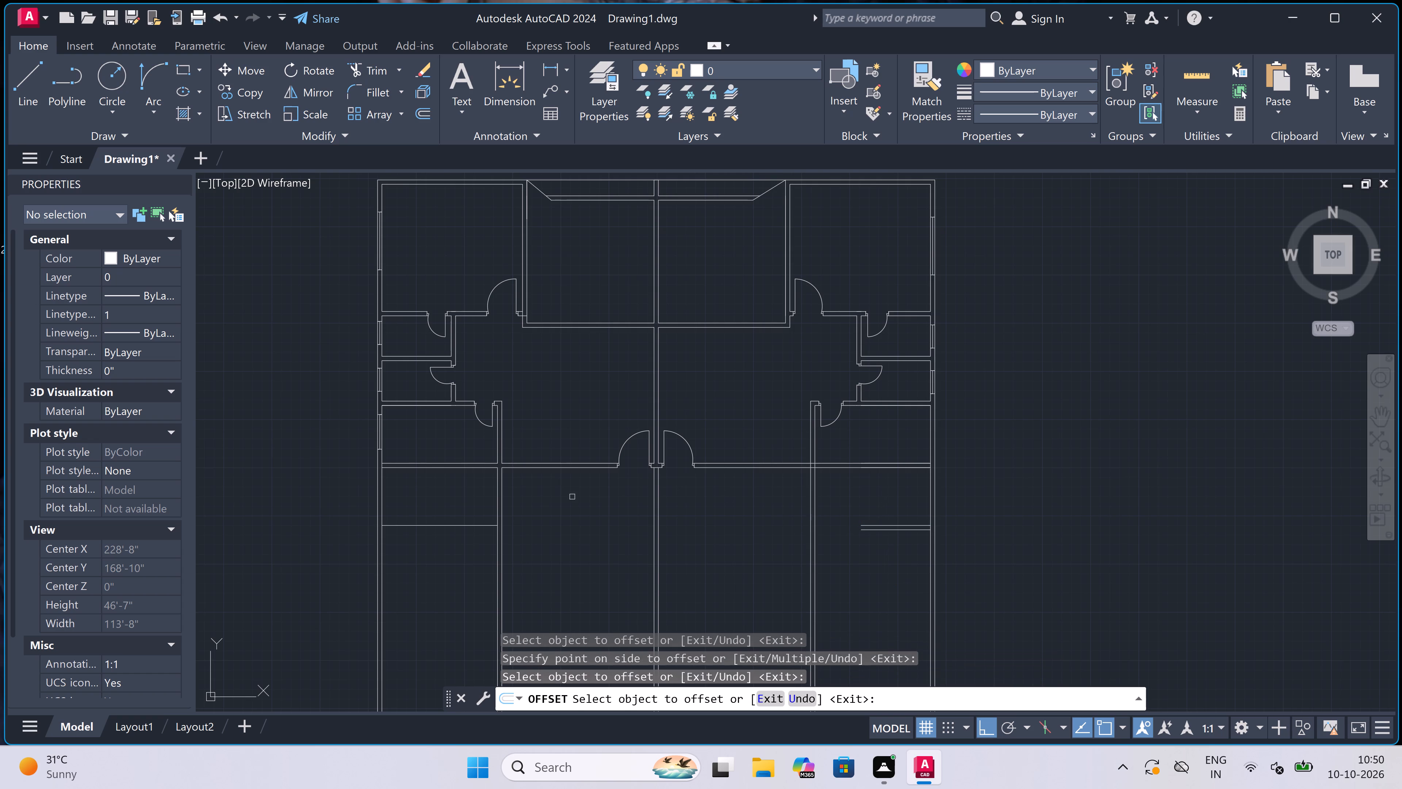
{"action": "left_click", "coordinate": [467, 524]}
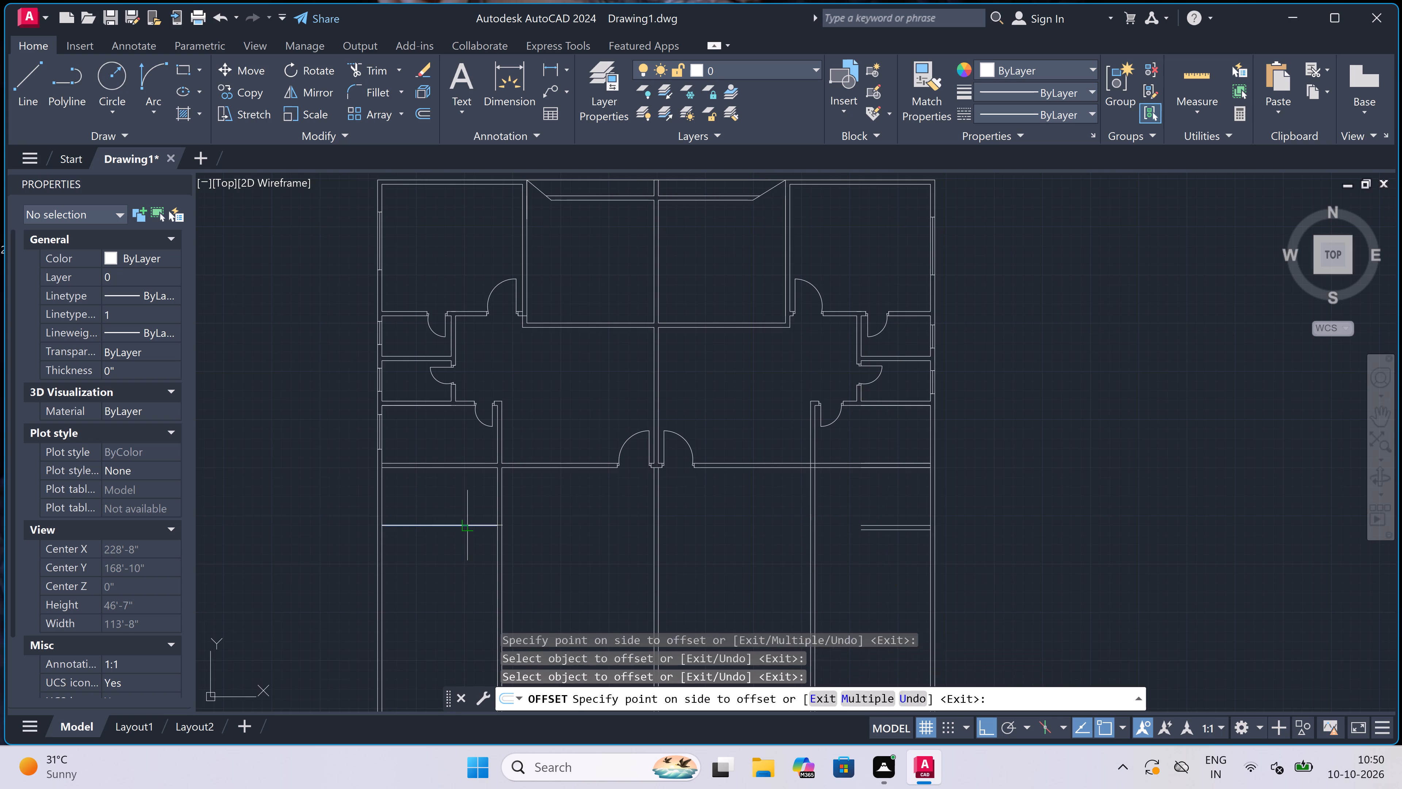
{"action": "left_click", "coordinate": [460, 550]}
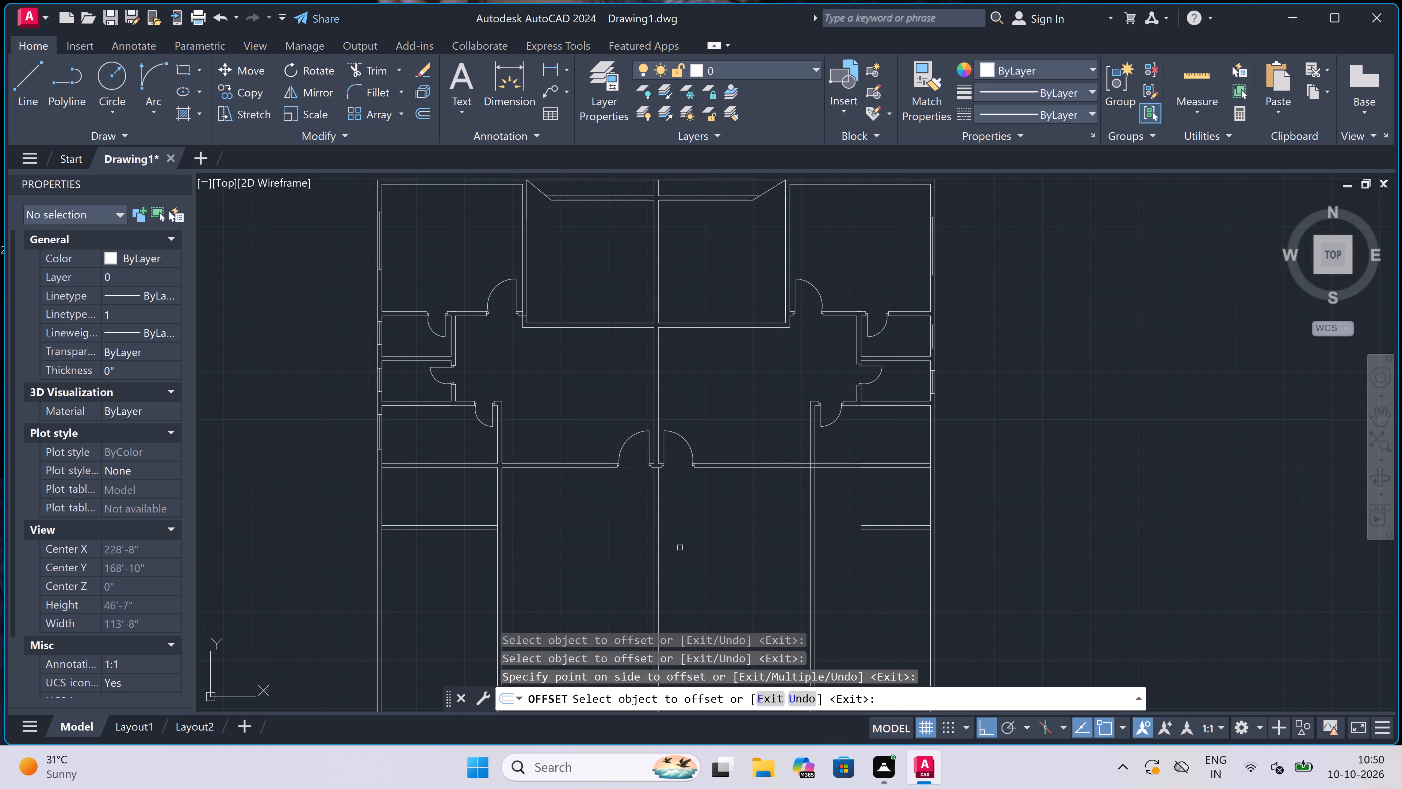
{"action": "key", "text": "Escape"}
Extend both lines of the new right partition west to the long vertical partition.
{"action": "key", "text": "e"}
{"action": "key", "text": "x"}
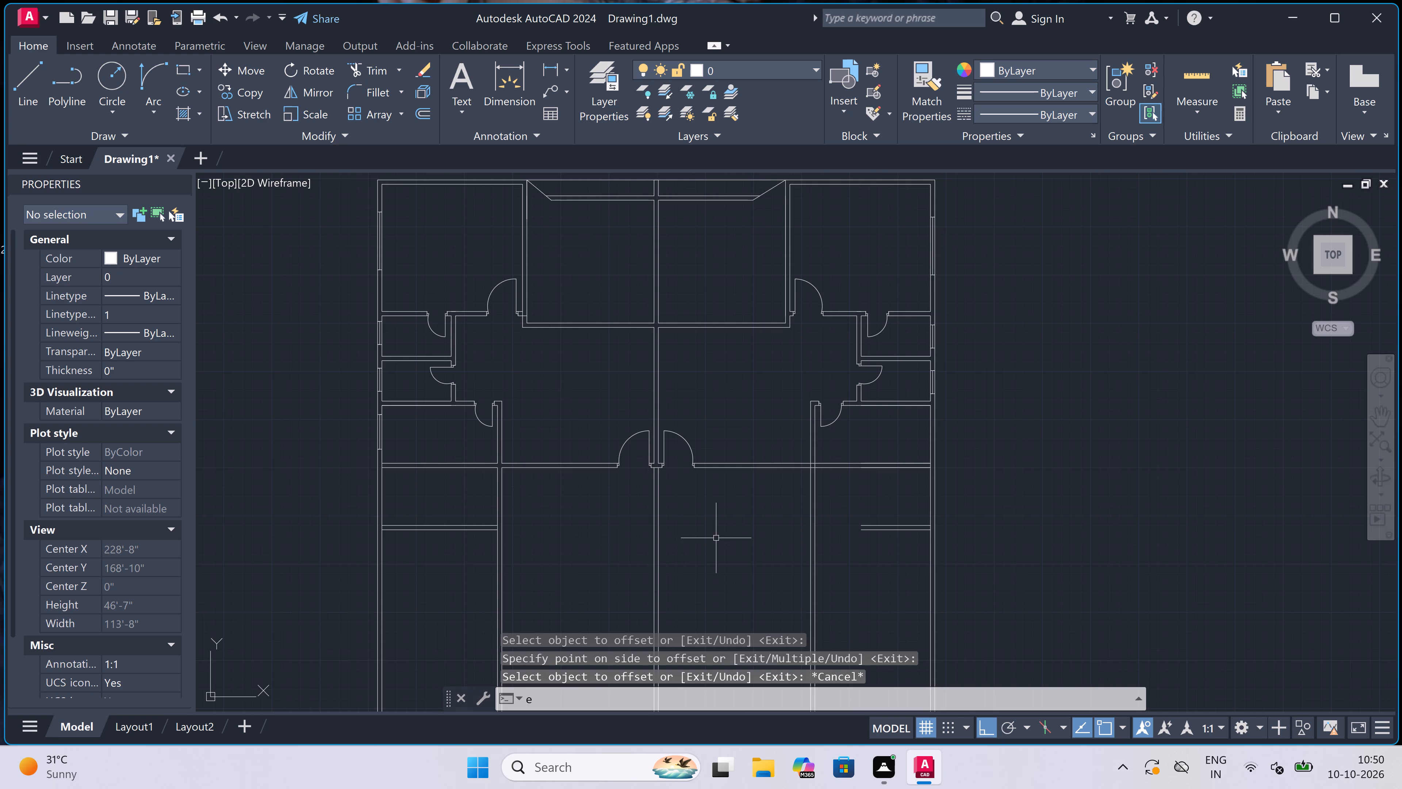
{"action": "key", "text": "space"}
{"action": "left_click", "coordinate": [874, 515]}
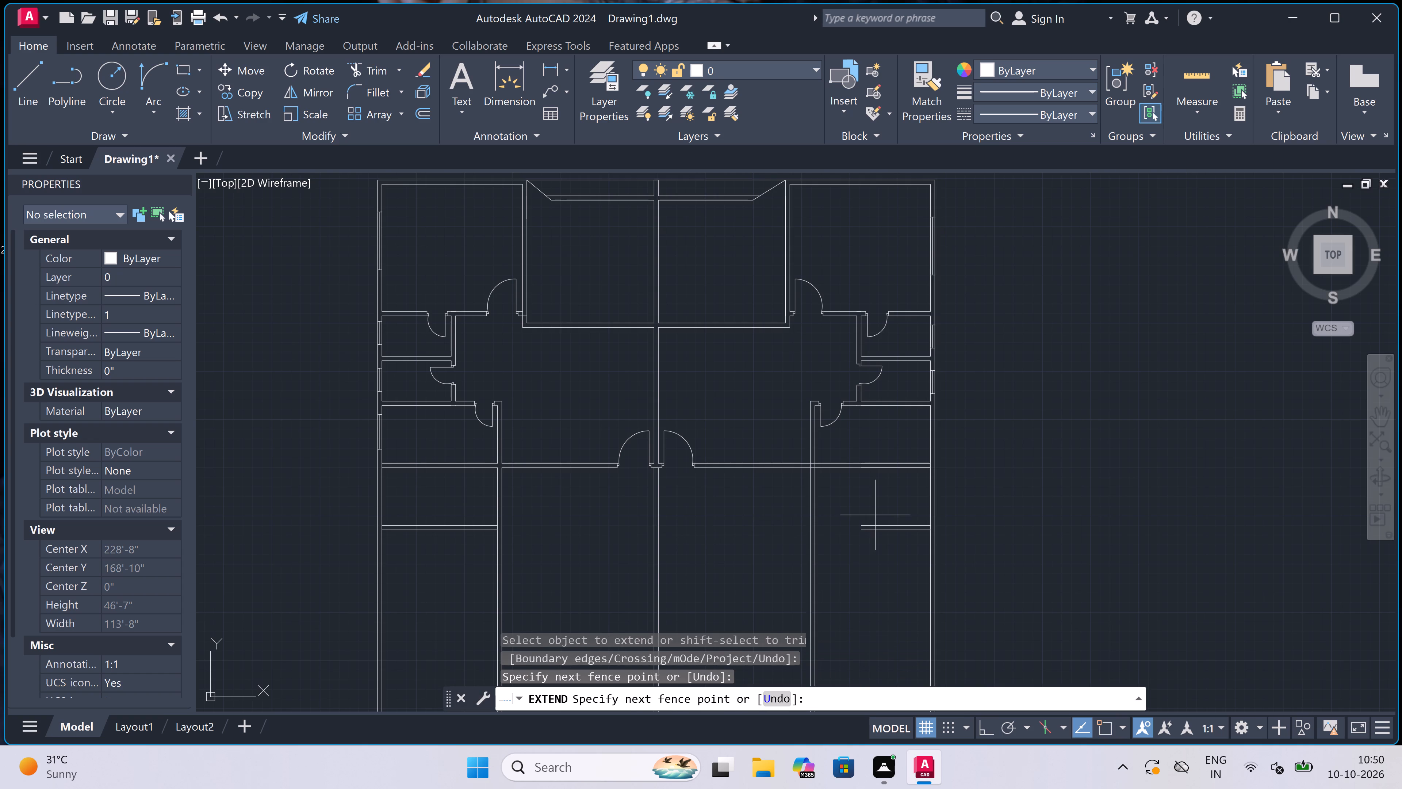
{"action": "left_click", "coordinate": [891, 569]}
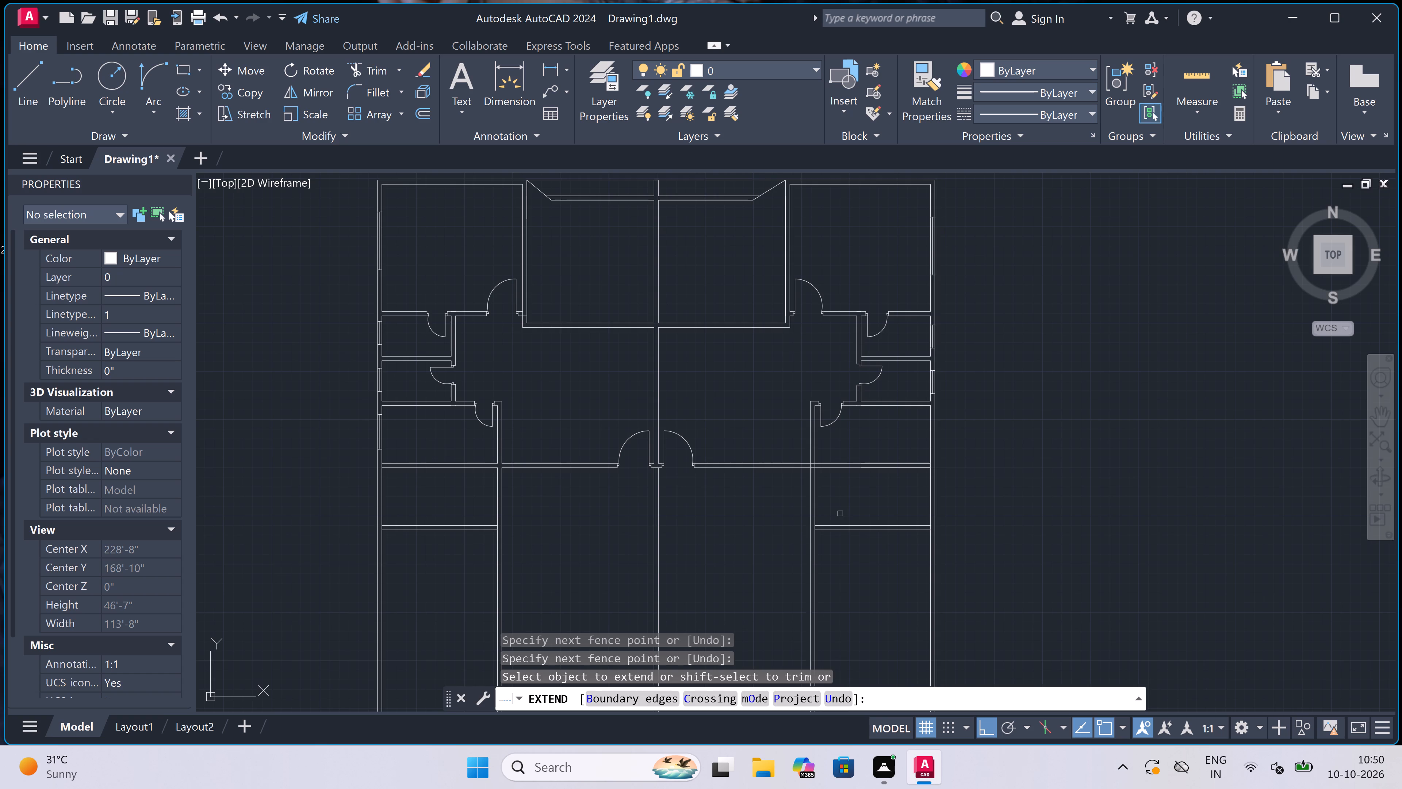
{"action": "key", "text": "Escape"}
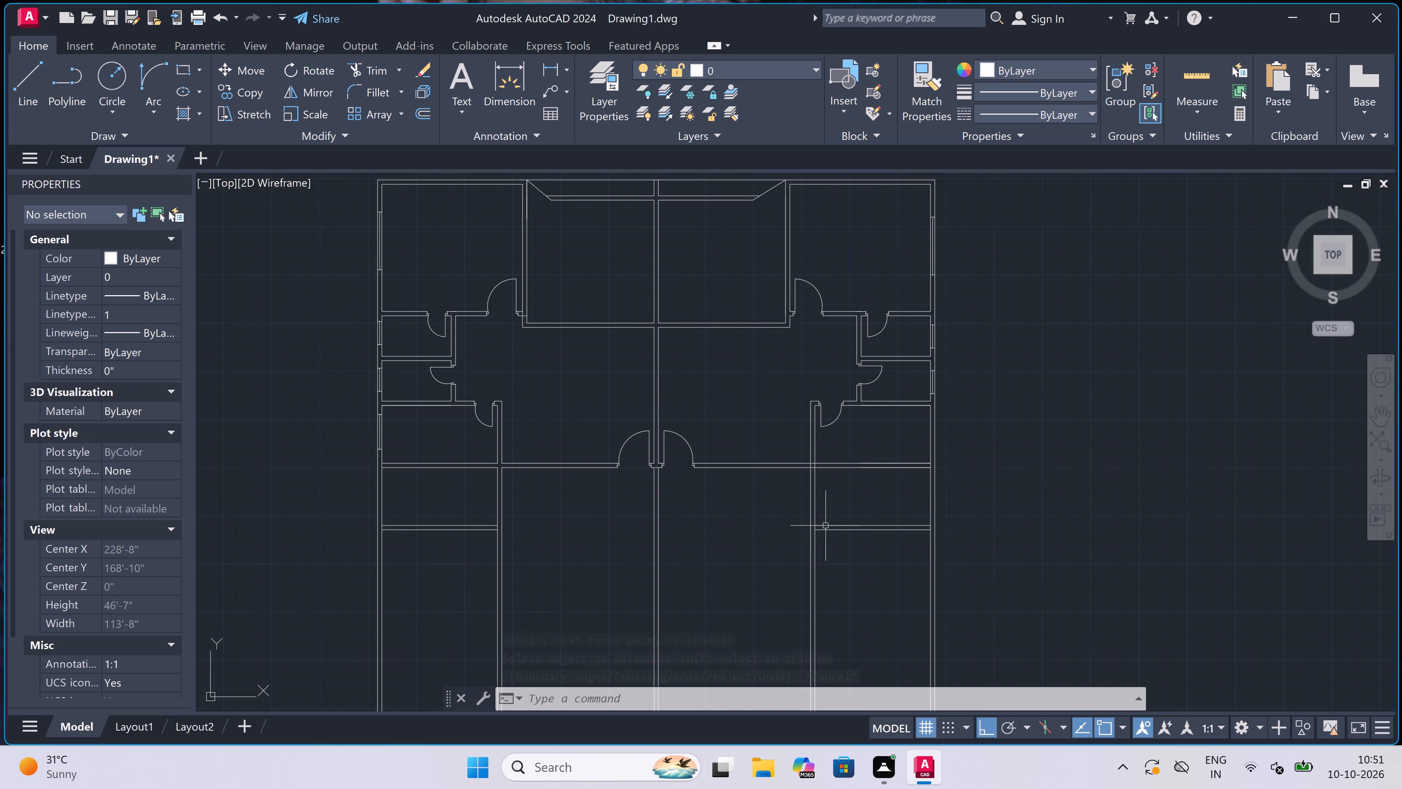
Draw the west jamb in the new right partition beside the long vertical partition, with a 2" stop and a 2' door leaf going up.
{"action": "scroll", "coordinate": [826, 526], "scroll_direction": "up", "scroll_amount": 3}
{"action": "key", "text": "l"}
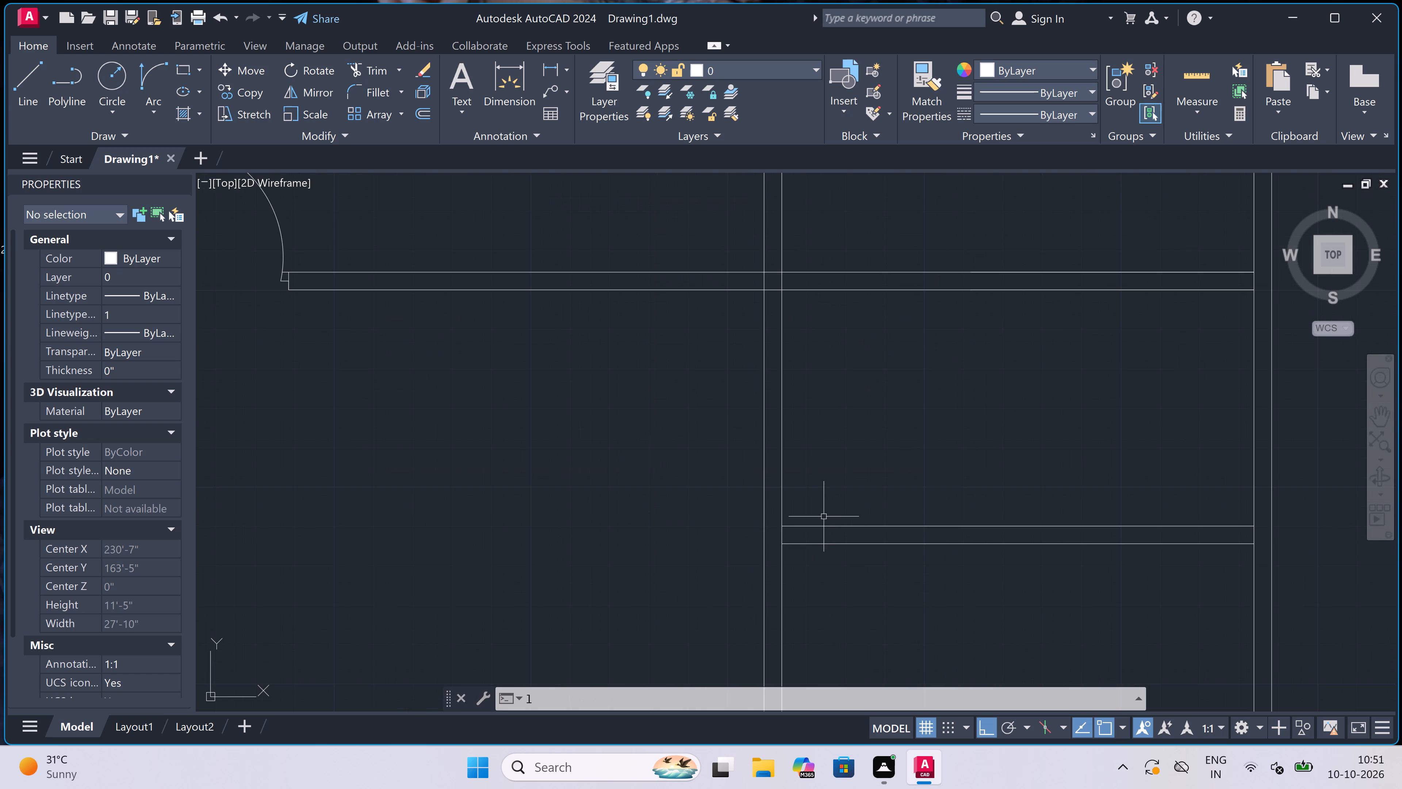
{"action": "key", "text": "space"}
{"action": "scroll", "coordinate": [803, 522], "scroll_direction": "up", "scroll_amount": 1}
{"action": "left_click", "coordinate": [801, 529]}
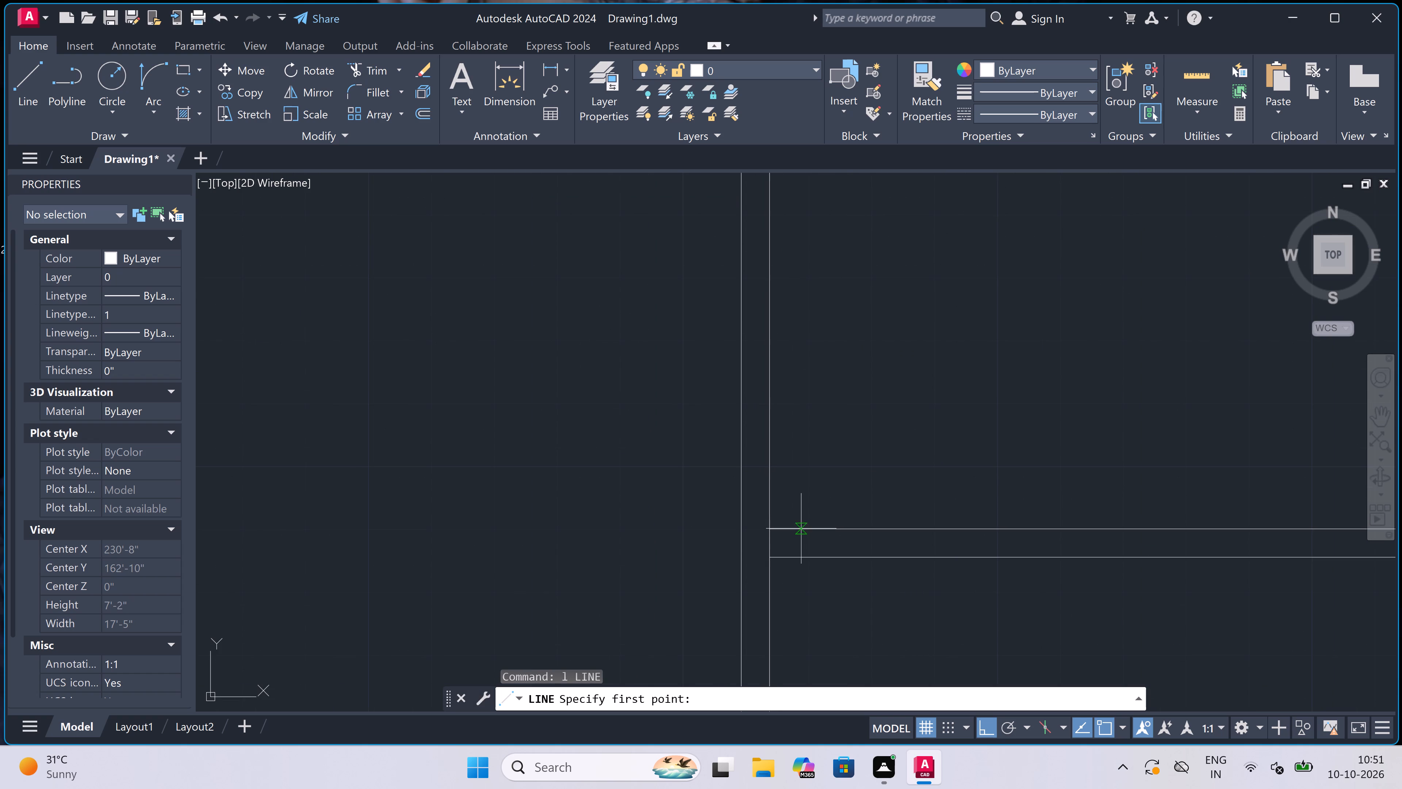
{"action": "left_click", "coordinate": [801, 552]}
{"action": "left_click", "coordinate": [799, 544]}
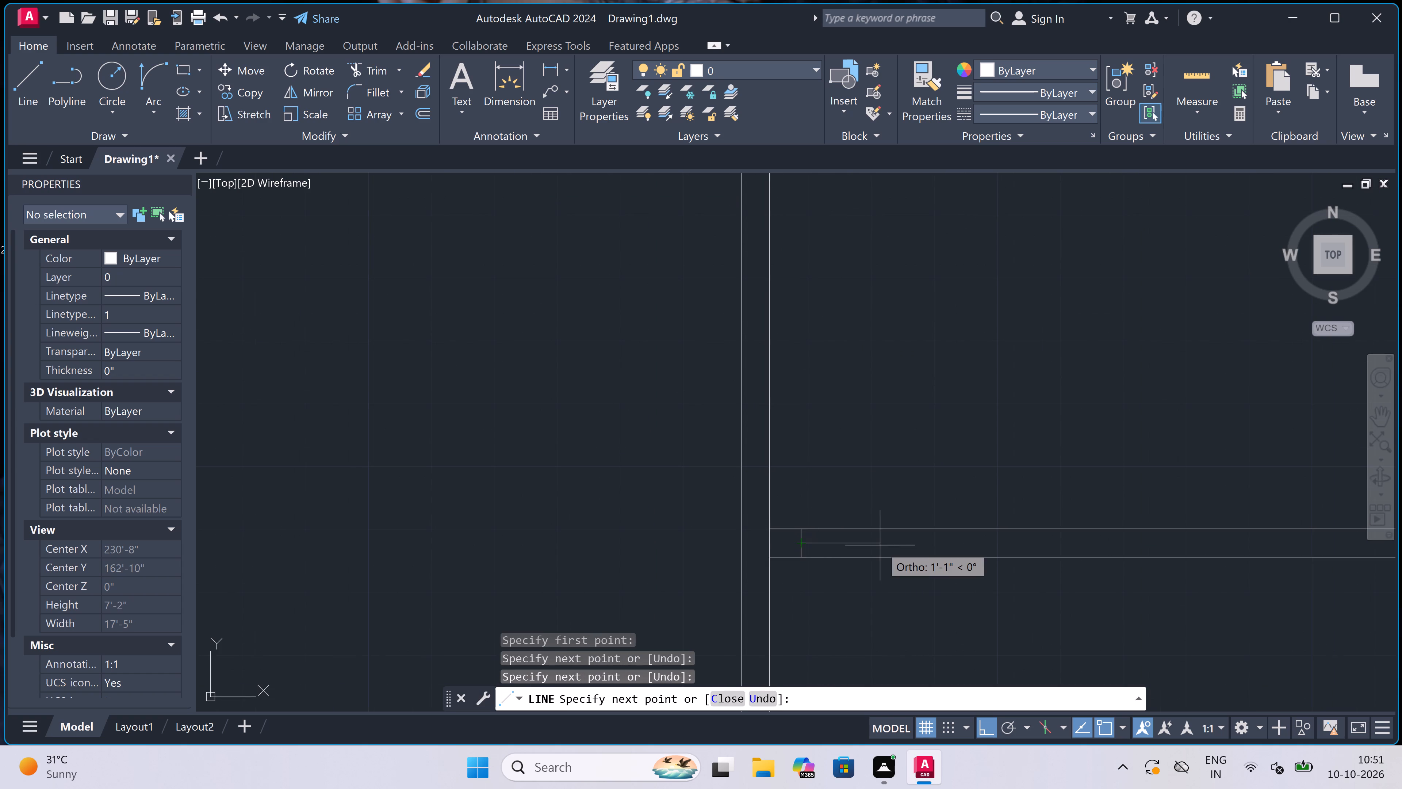
{"action": "key", "text": "2"}
{"action": "type", "text": "\""}
{"action": "key", "text": "space"}
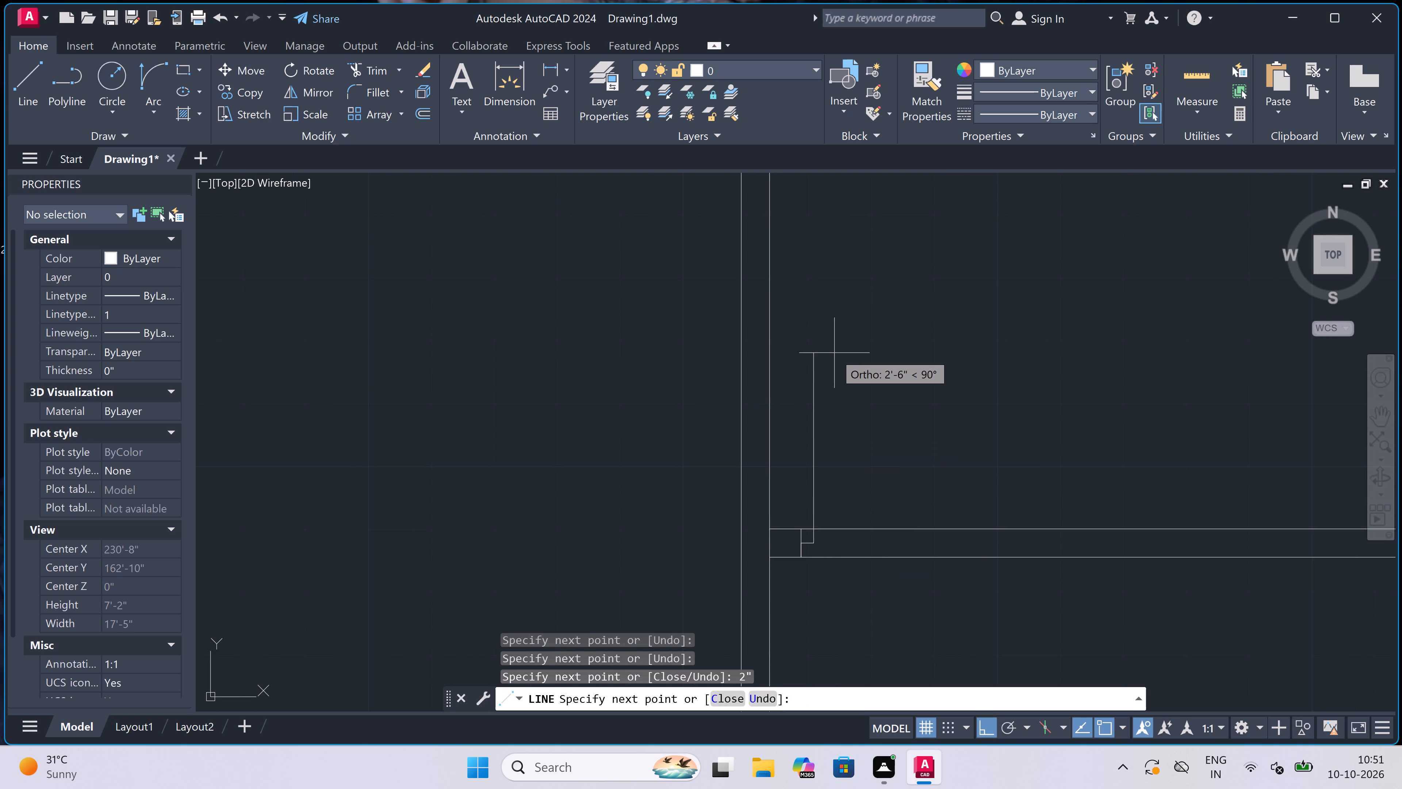
{"action": "type", "text": "2'"}
{"action": "key", "text": "space"}
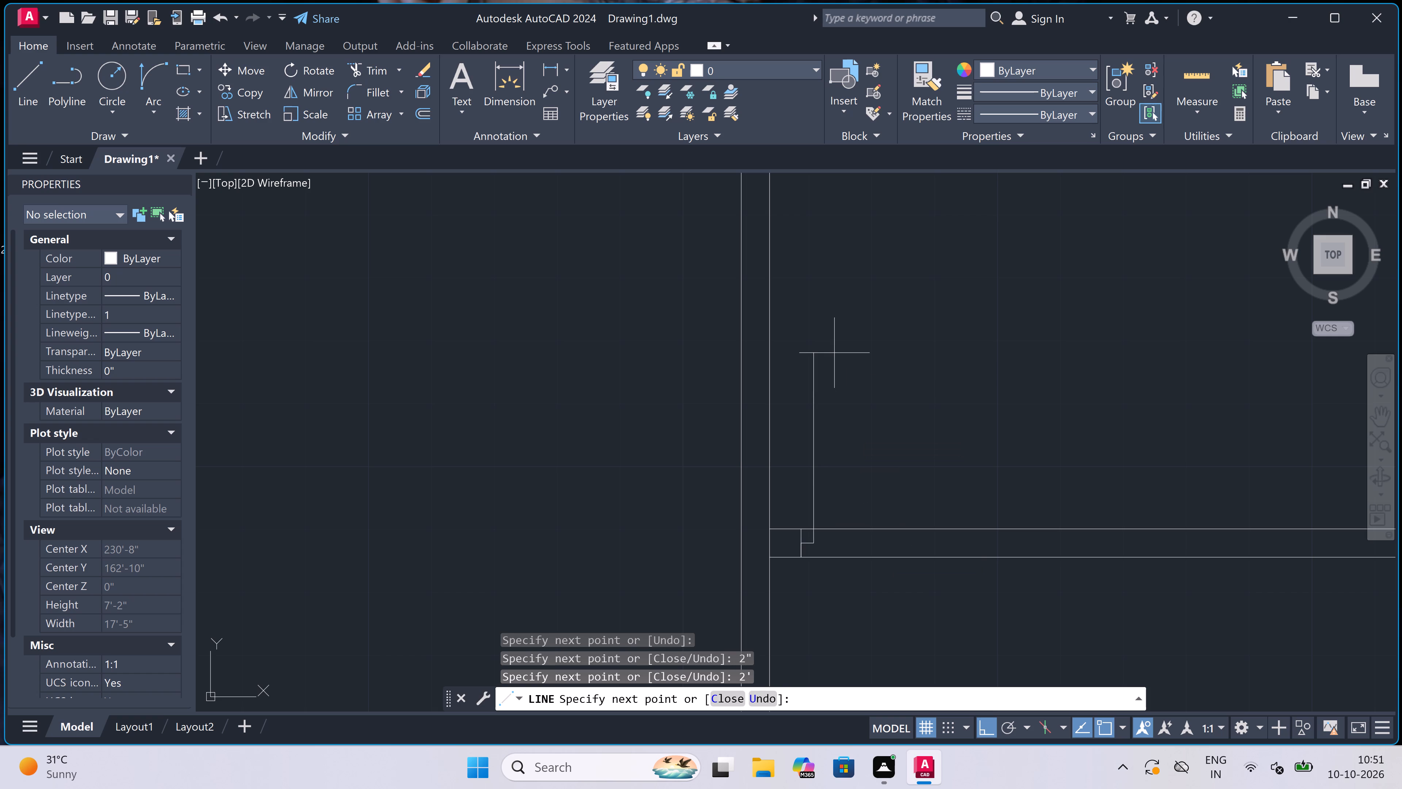
{"action": "key", "text": "Escape"}
Draw the opposite jamb line across the new right partition, with a 2" stop pointing toward the door leaf.
{"action": "key", "text": "space"}
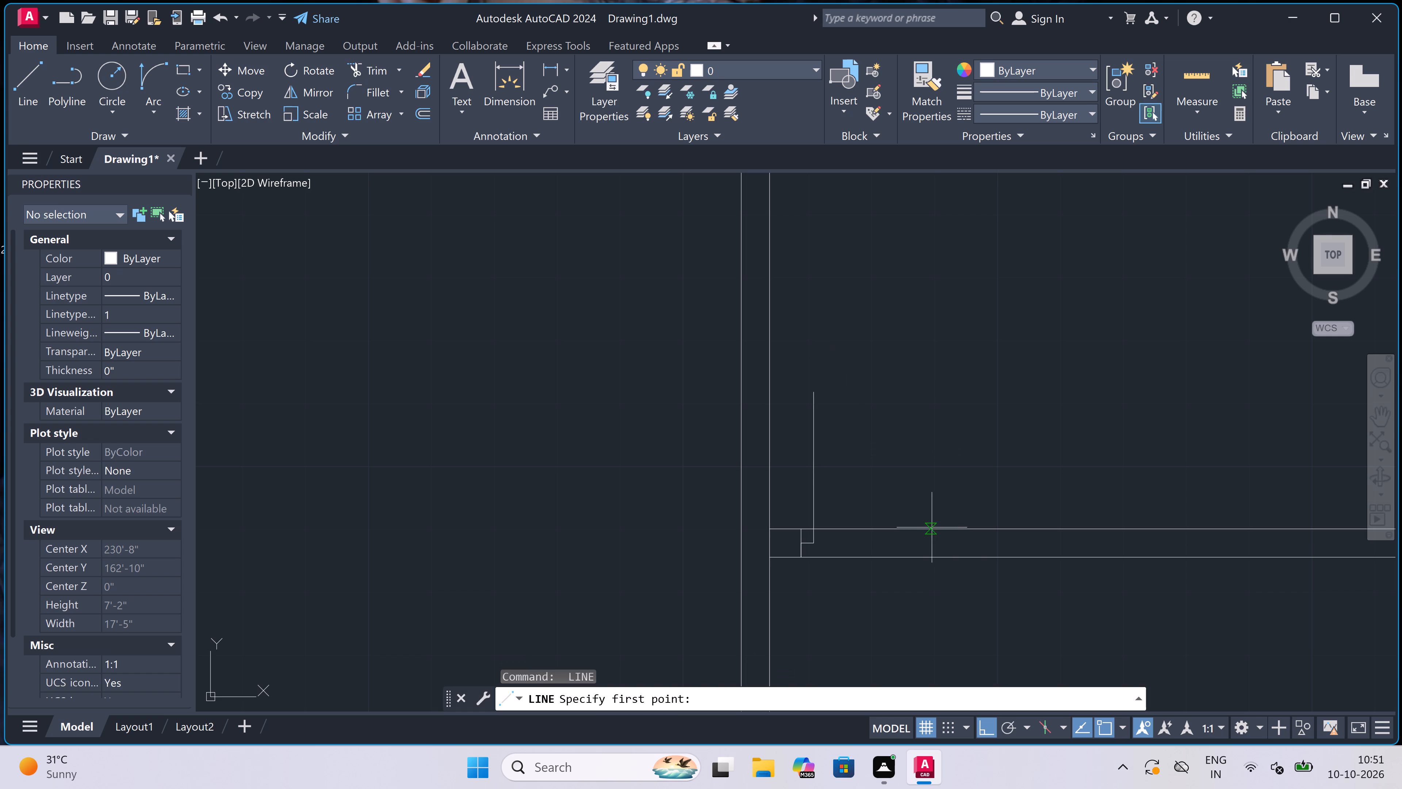
{"action": "left_click", "coordinate": [941, 526]}
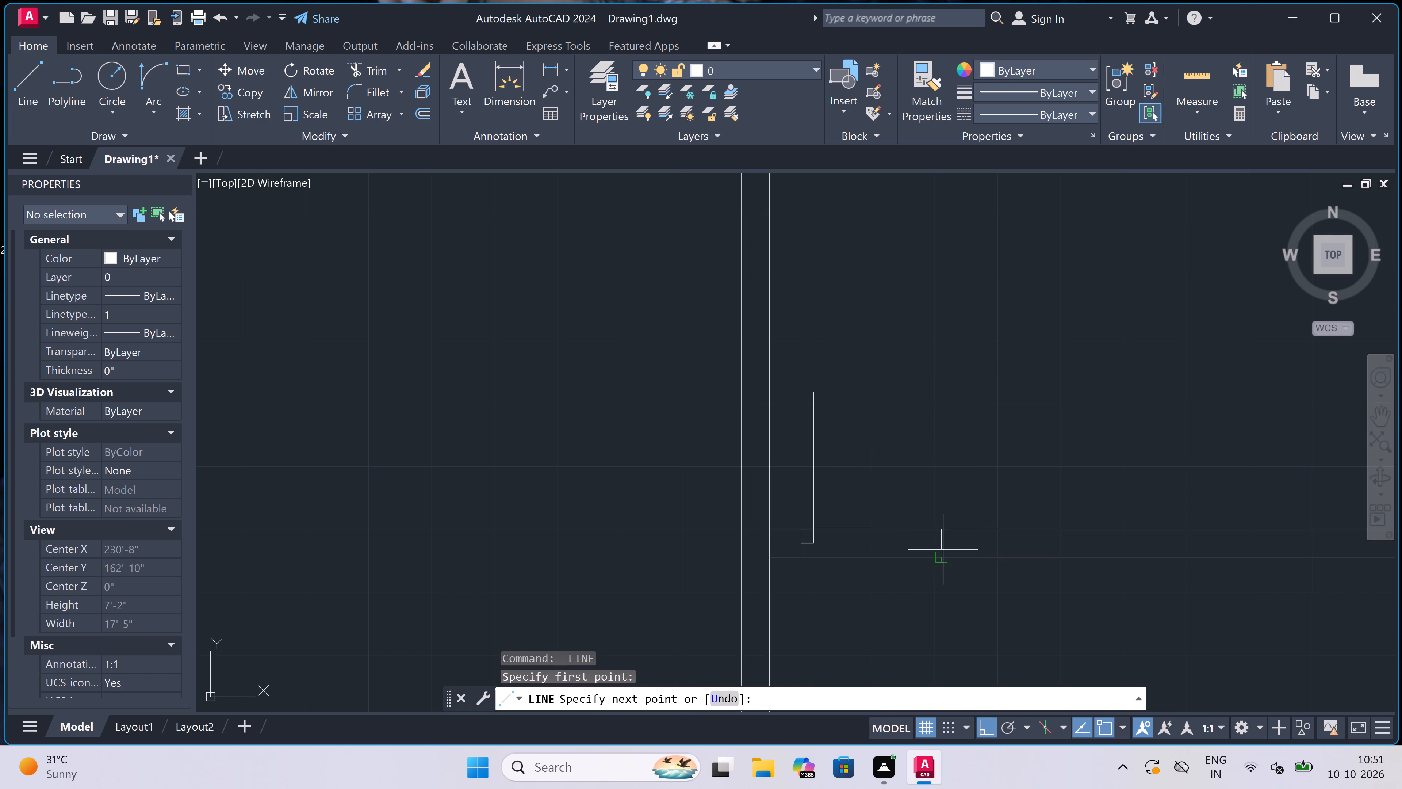
{"action": "left_click", "coordinate": [943, 550]}
{"action": "left_click", "coordinate": [943, 541]}
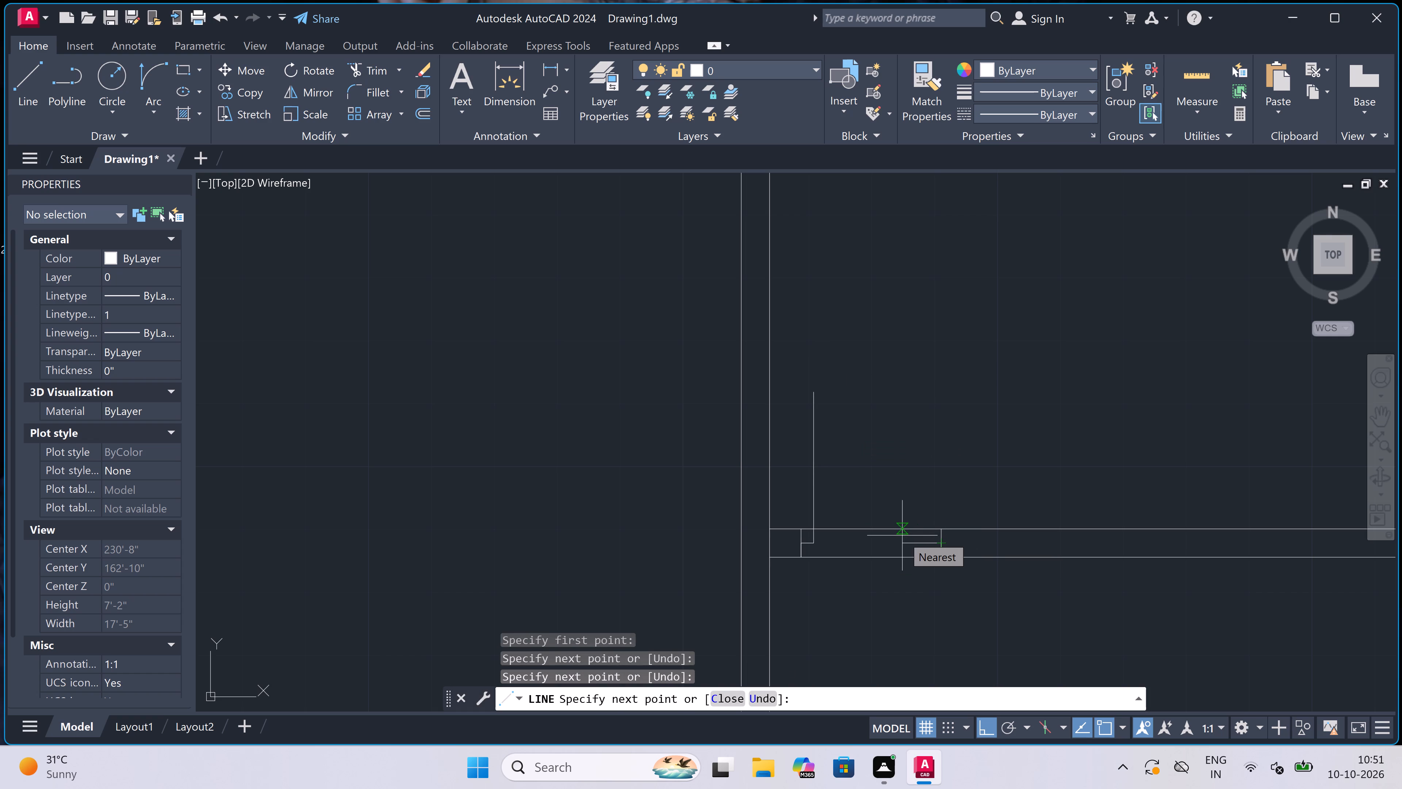
{"action": "type", "text": "2\""}
{"action": "key", "text": "space"}
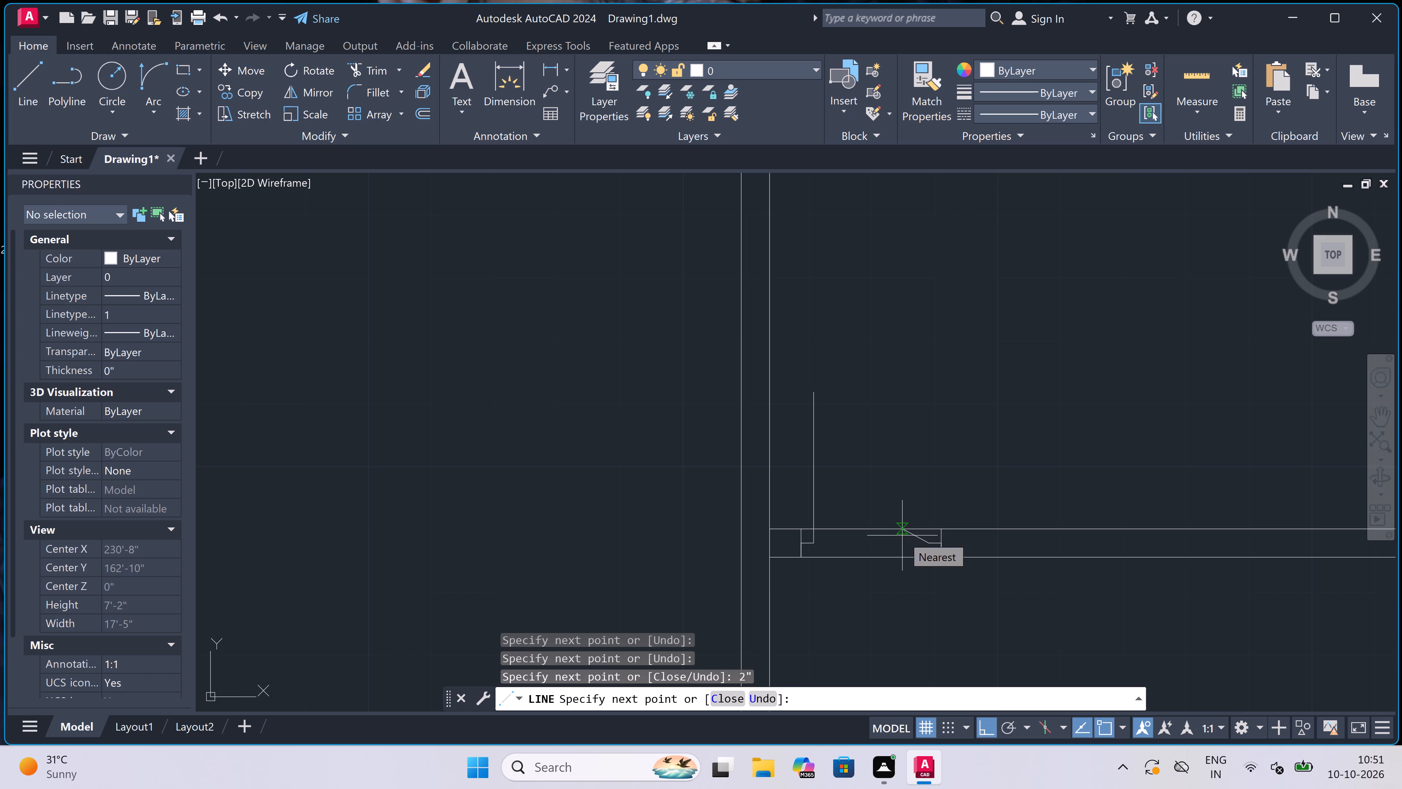
{"action": "key", "text": "Escape"}
Draw the door swing arc from the top of the 2' leaf to the opposite jamb's stop.
{"action": "left_click", "coordinate": [160, 77]}
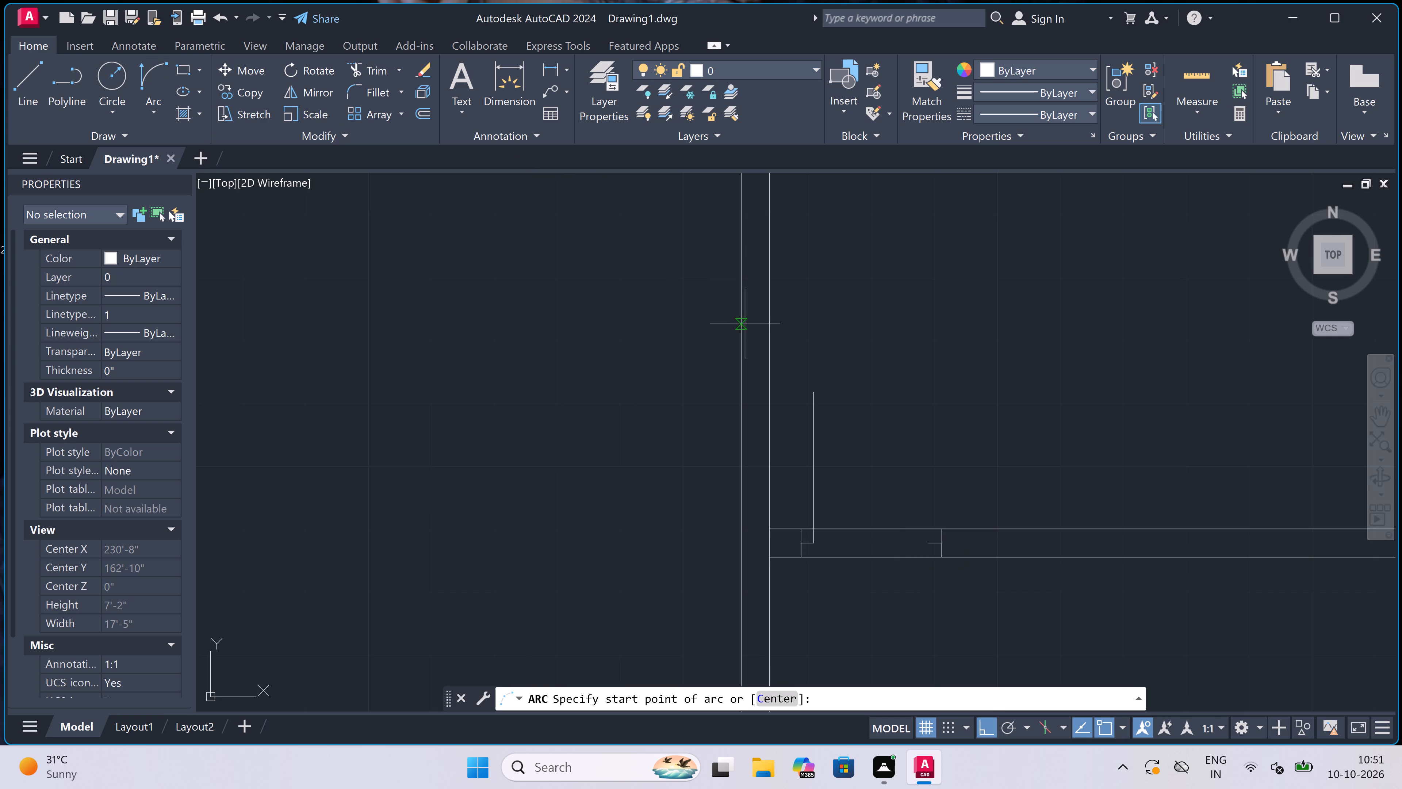
{"action": "left_click", "coordinate": [815, 386]}
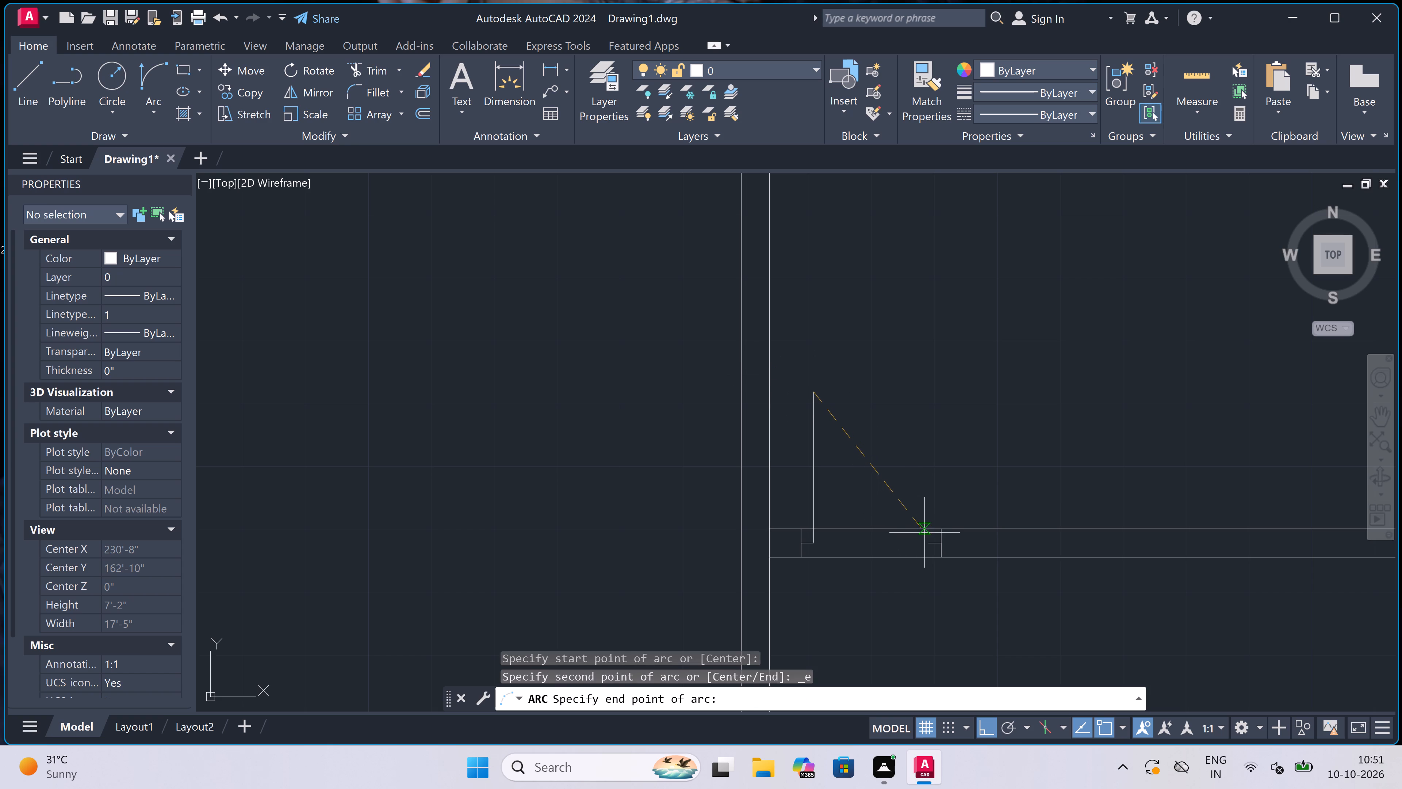
{"action": "left_click", "coordinate": [930, 546]}
{"action": "left_click", "coordinate": [949, 457]}
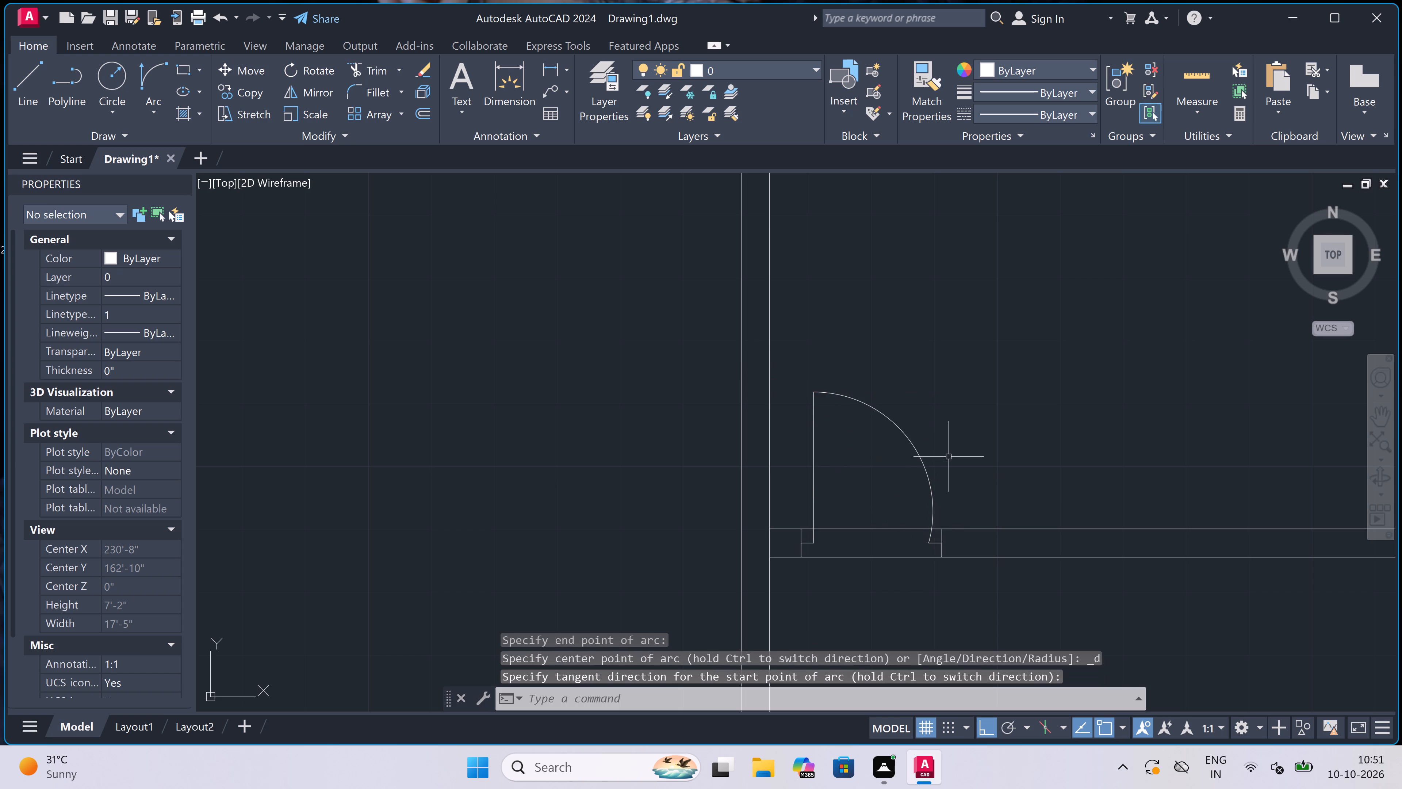
Trim both partition lines across the new door opening between the two jambs.
{"action": "type", "text": "tr"}
{"action": "key", "text": "space"}
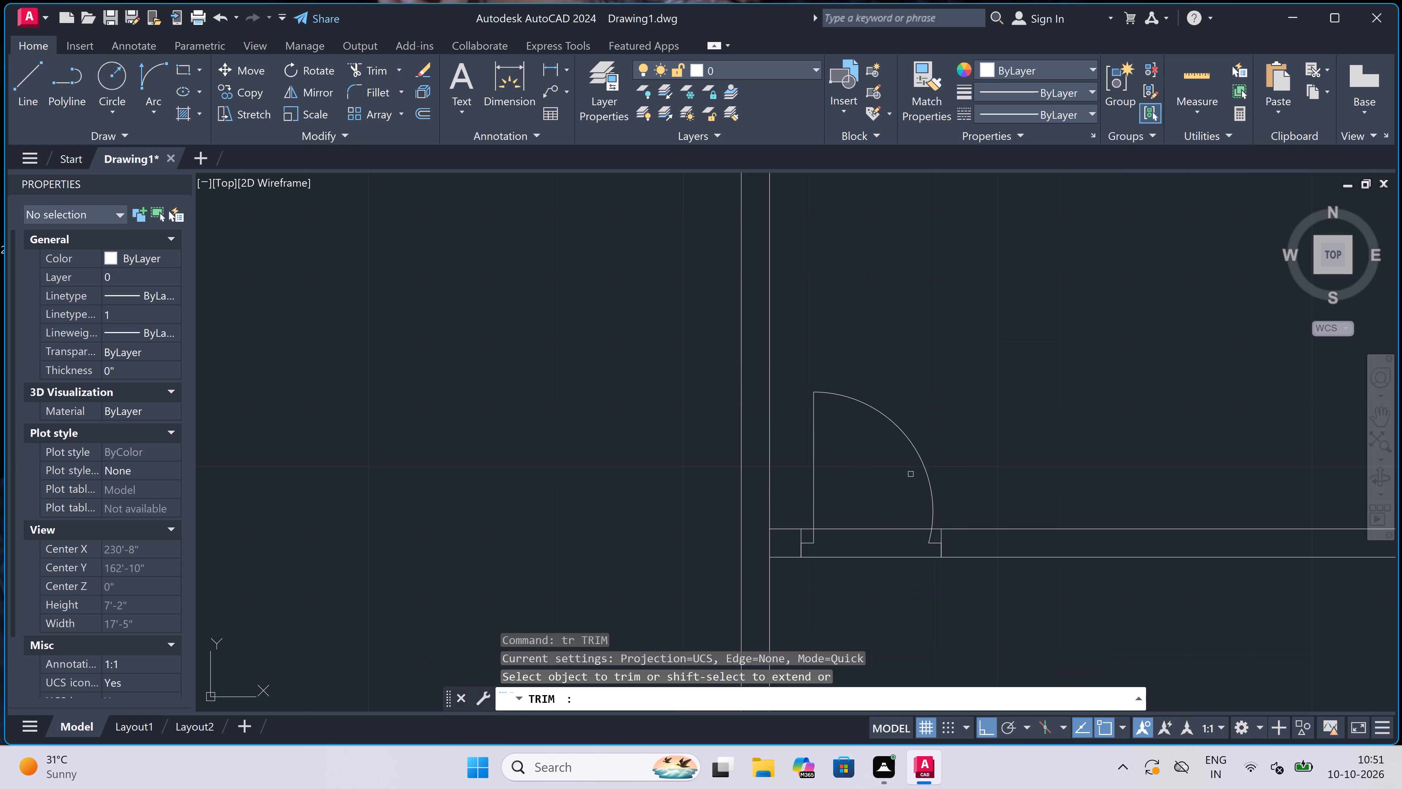
{"action": "left_click", "coordinate": [886, 475]}
{"action": "left_click", "coordinate": [887, 578]}
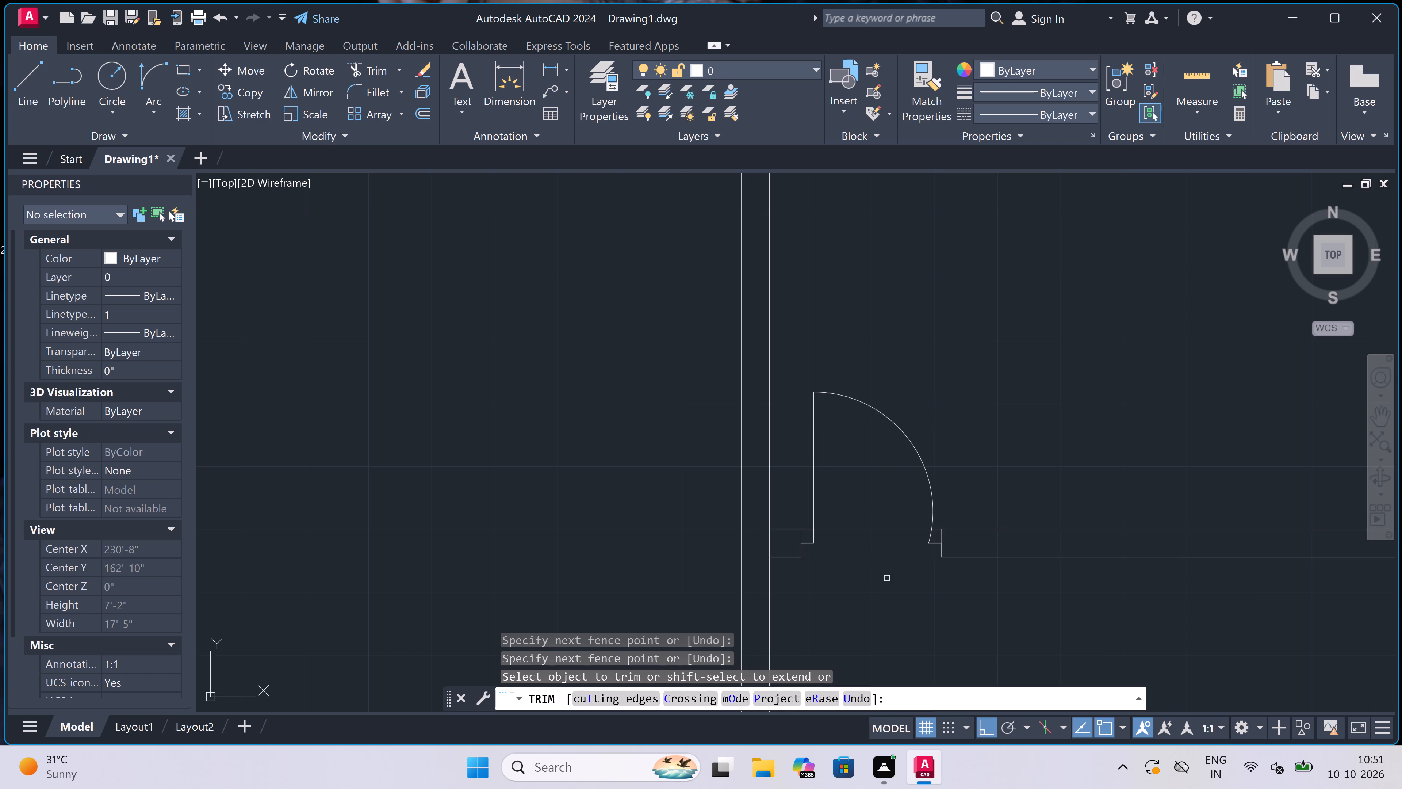
Trim the long vertical partition's inner line between the two faces of the new right partition.
{"action": "scroll", "coordinate": [867, 508], "scroll_direction": "down", "scroll_amount": 2}
{"action": "scroll", "coordinate": [838, 515], "scroll_direction": "up", "scroll_amount": 3}
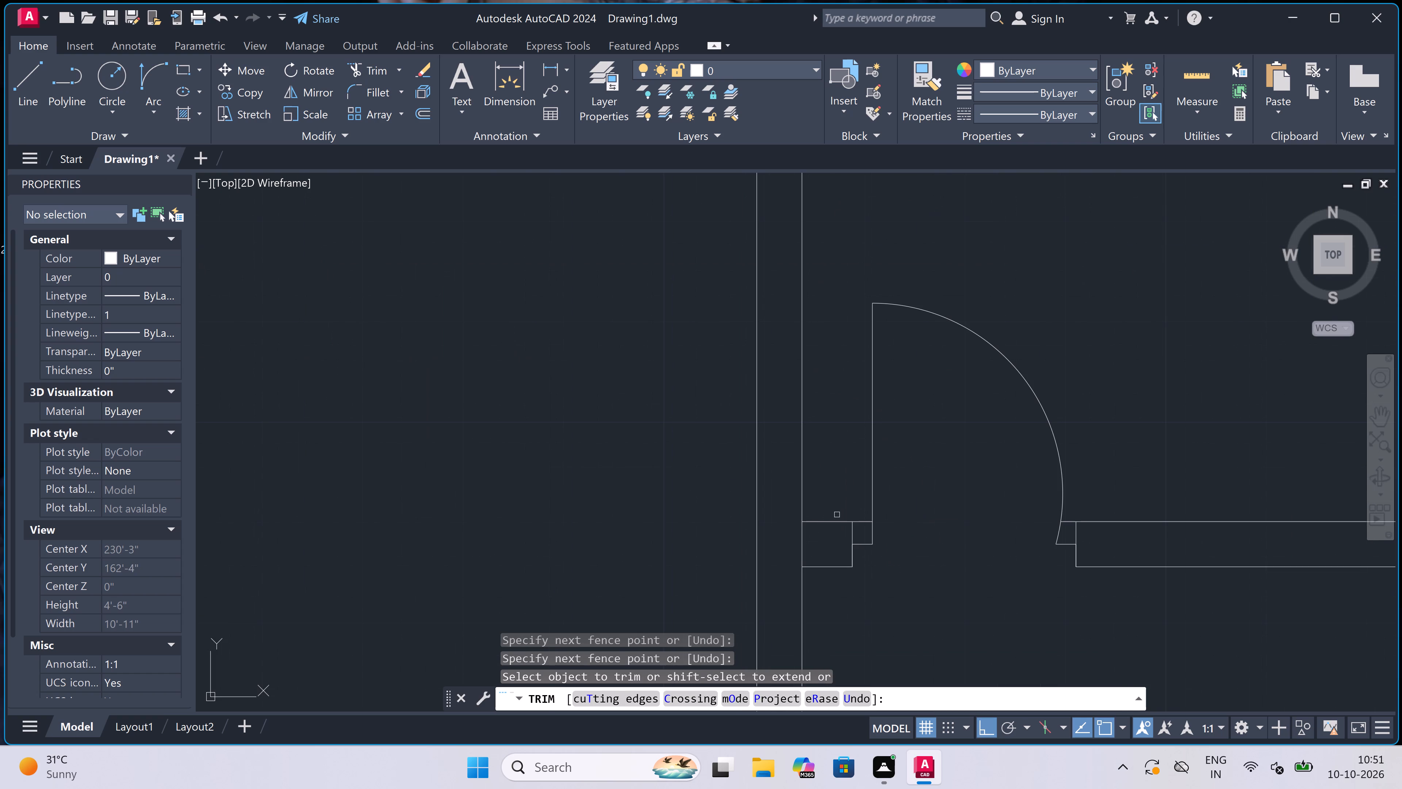
{"action": "left_click", "coordinate": [796, 552]}
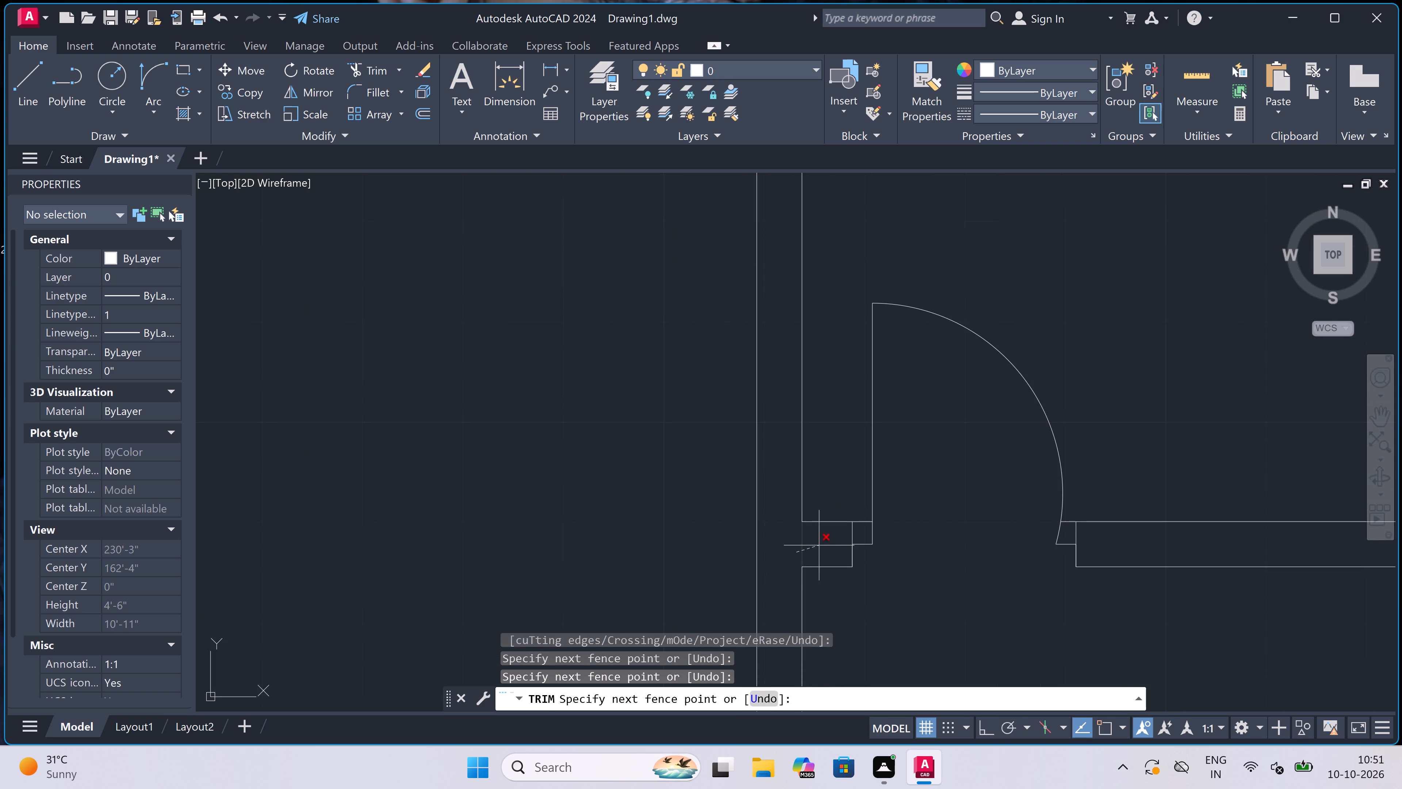
{"action": "left_click", "coordinate": [819, 545]}
{"action": "scroll", "coordinate": [820, 545], "scroll_direction": "down", "scroll_amount": 5}
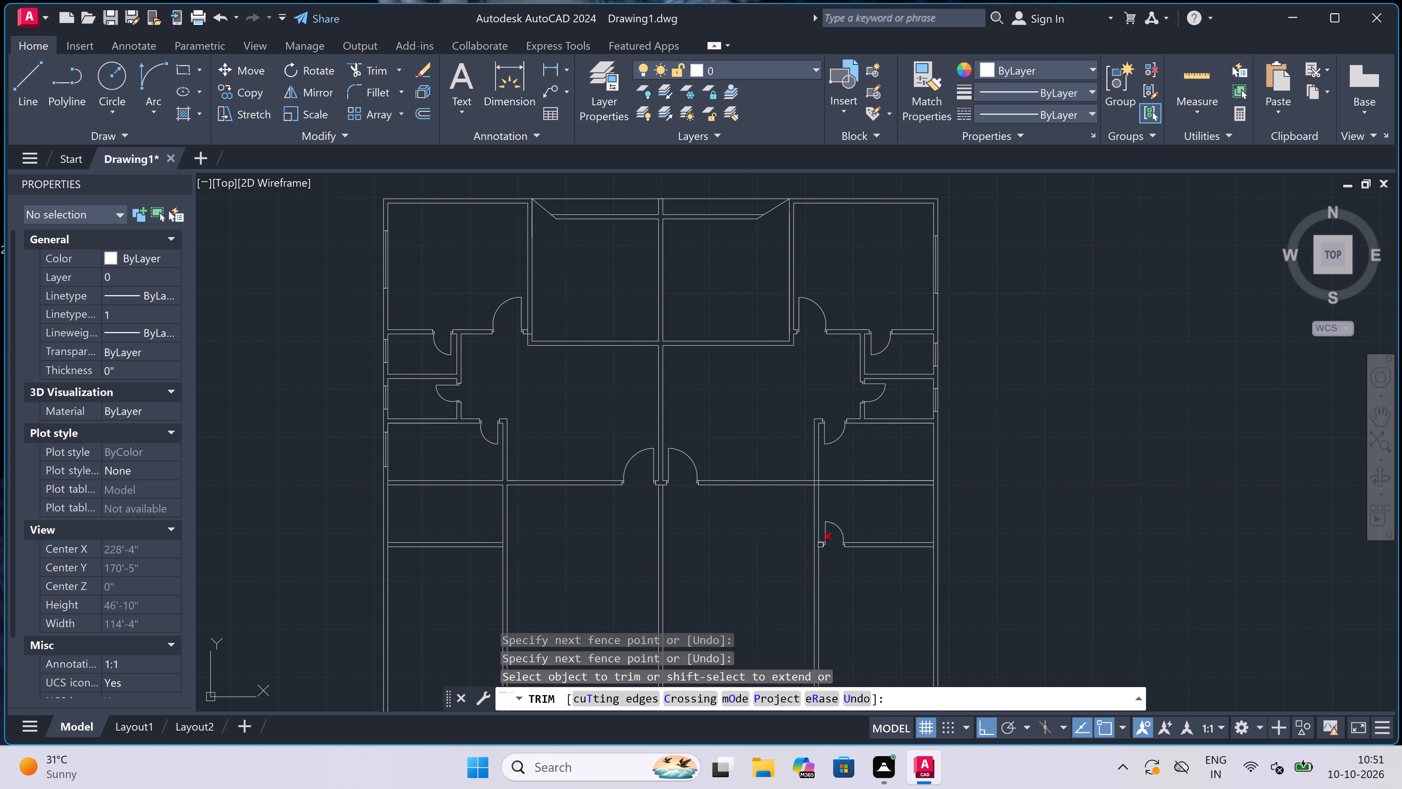
{"action": "key", "text": "Escape"}
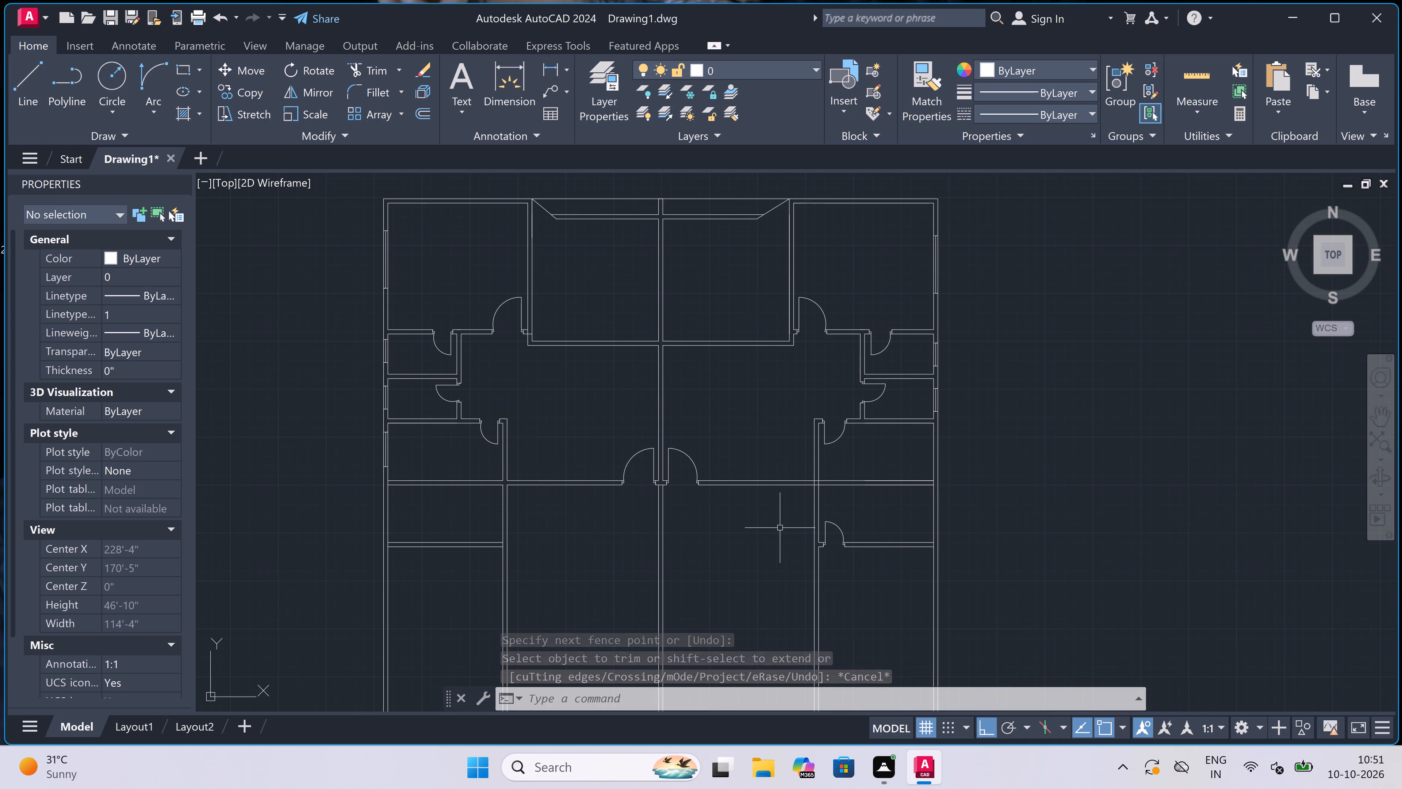
Extend the lower face of the right partition's short stub west to the vertical partition's far line.
{"action": "type", "text": "ex"}
{"action": "key", "text": "space"}
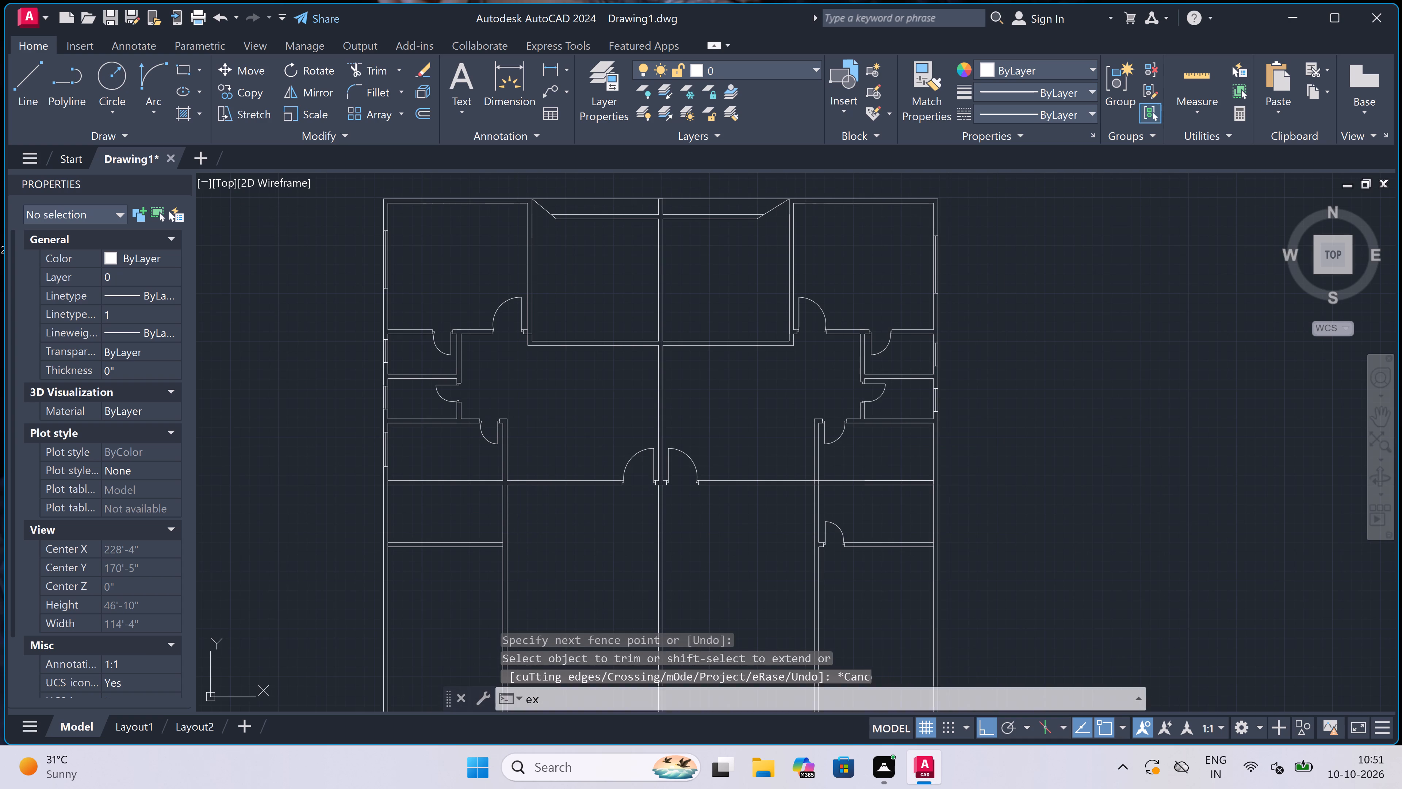
{"action": "scroll", "coordinate": [823, 540], "scroll_direction": "up", "scroll_amount": 3}
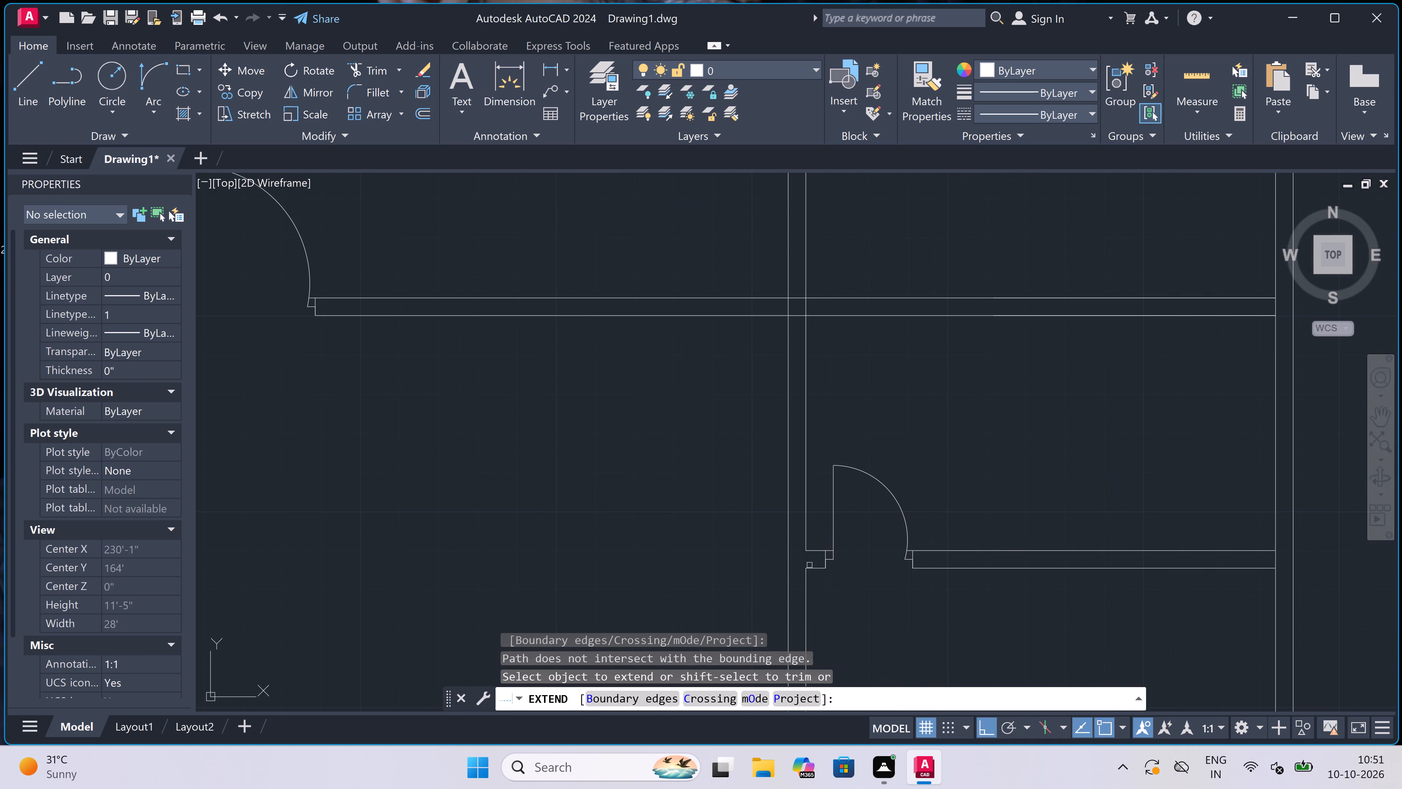
{"action": "double_click", "coordinate": [813, 566]}
{"action": "scroll", "coordinate": [767, 464], "scroll_direction": "down", "scroll_amount": 1}
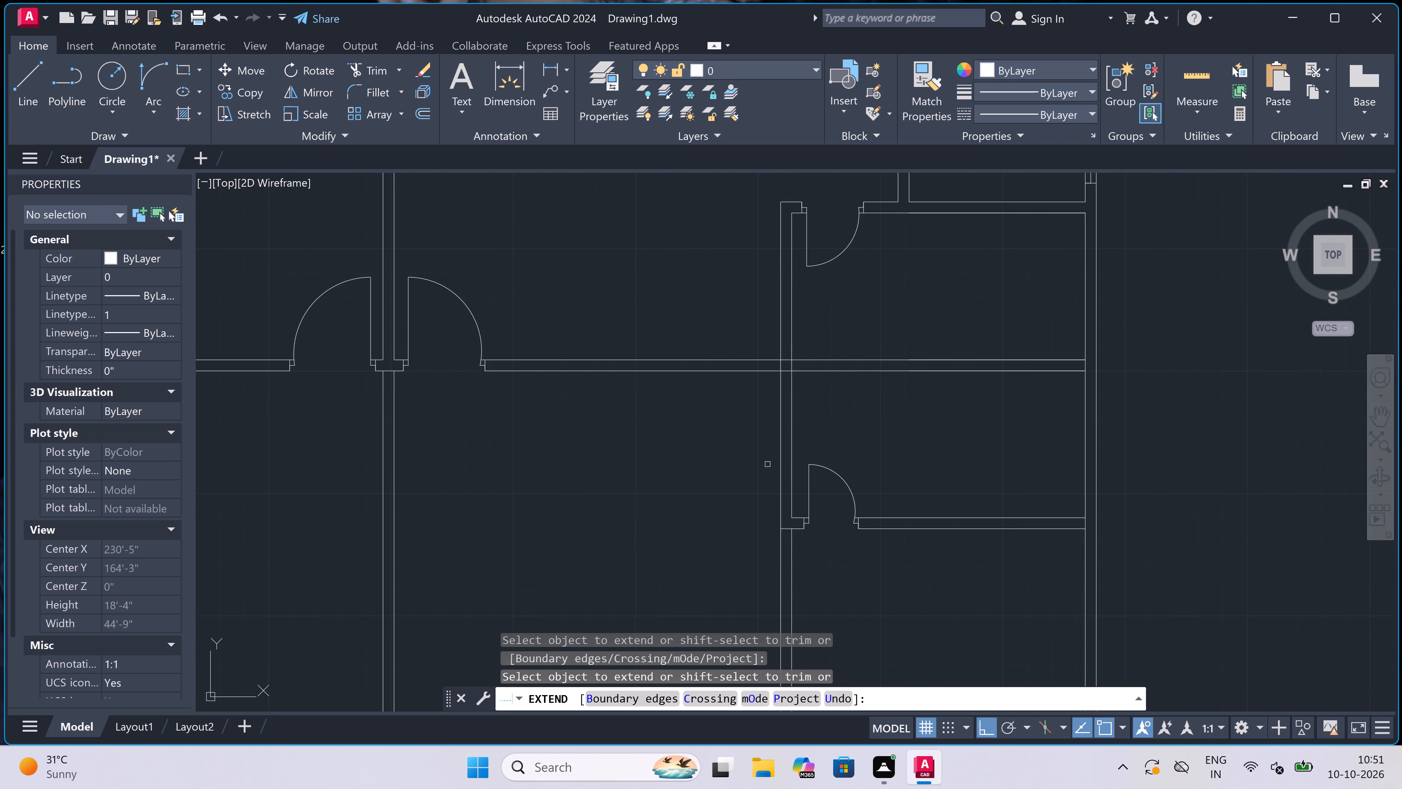
Trim away both lines of the right vertical partition below the new door's partition.
{"action": "key", "text": "Escape"}
{"action": "type", "text": "tr"}
{"action": "key", "text": "space"}
{"action": "scroll", "coordinate": [768, 464], "scroll_direction": "down", "scroll_amount": 1}
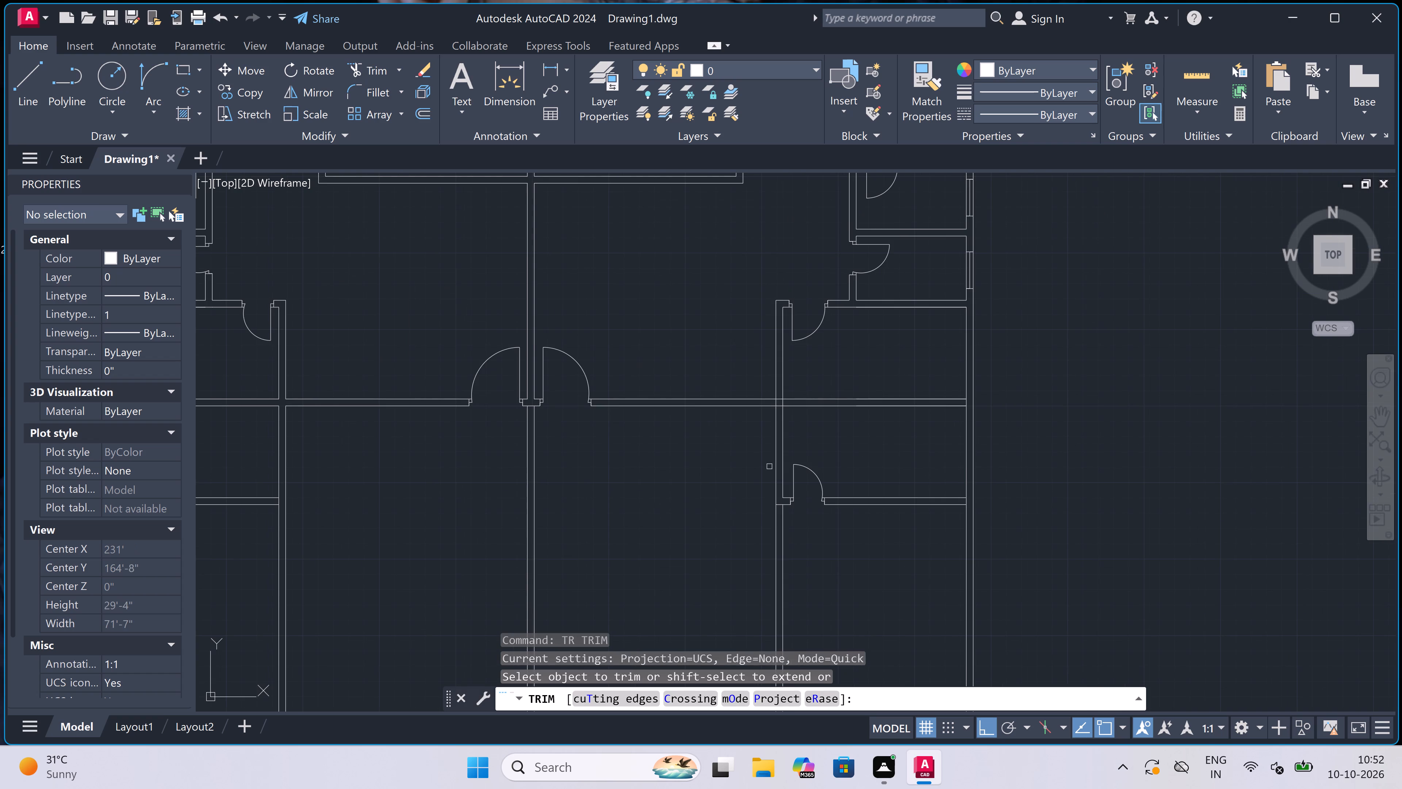
{"action": "left_click", "coordinate": [804, 537]}
{"action": "left_click", "coordinate": [739, 524]}
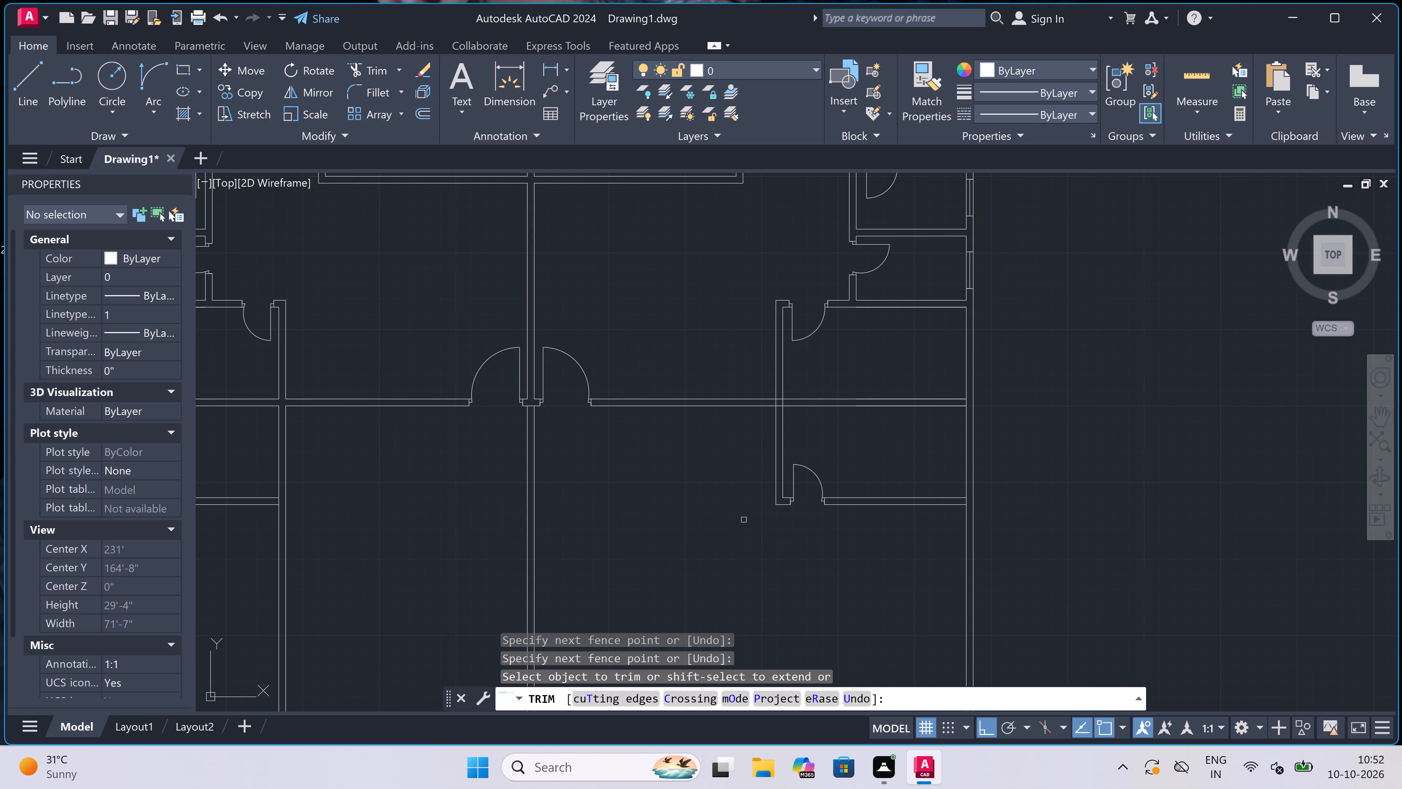
Trim the overlapping wall lines where the right vertical partition crosses the long horizontal partition.
{"action": "scroll", "coordinate": [744, 520], "scroll_direction": "down", "scroll_amount": 2}
{"action": "scroll", "coordinate": [768, 468], "scroll_direction": "up", "scroll_amount": 3}
{"action": "scroll", "coordinate": [765, 465], "scroll_direction": "down", "scroll_amount": 1}
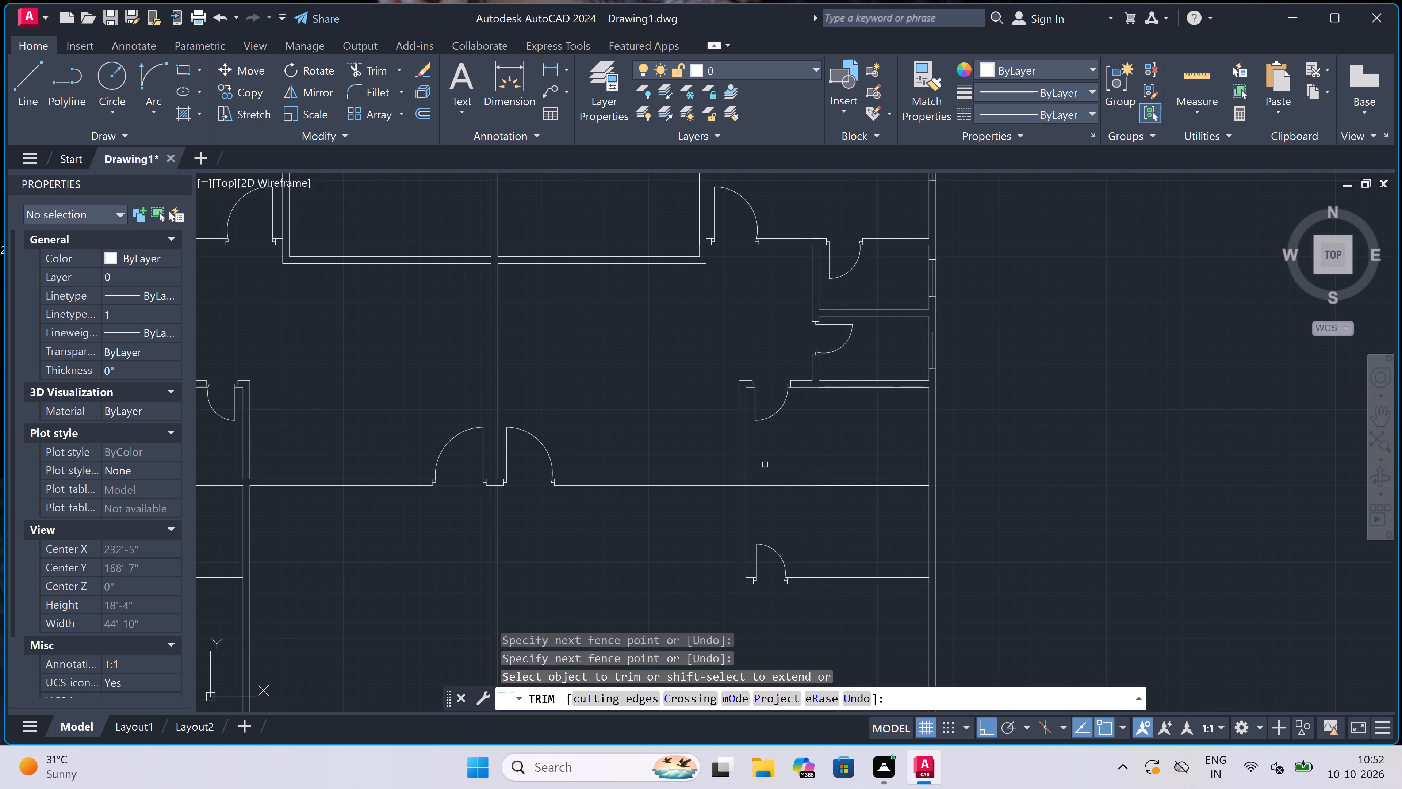
{"action": "scroll", "coordinate": [751, 456], "scroll_direction": "up", "scroll_amount": 3}
{"action": "scroll", "coordinate": [715, 527], "scroll_direction": "down", "scroll_amount": 1}
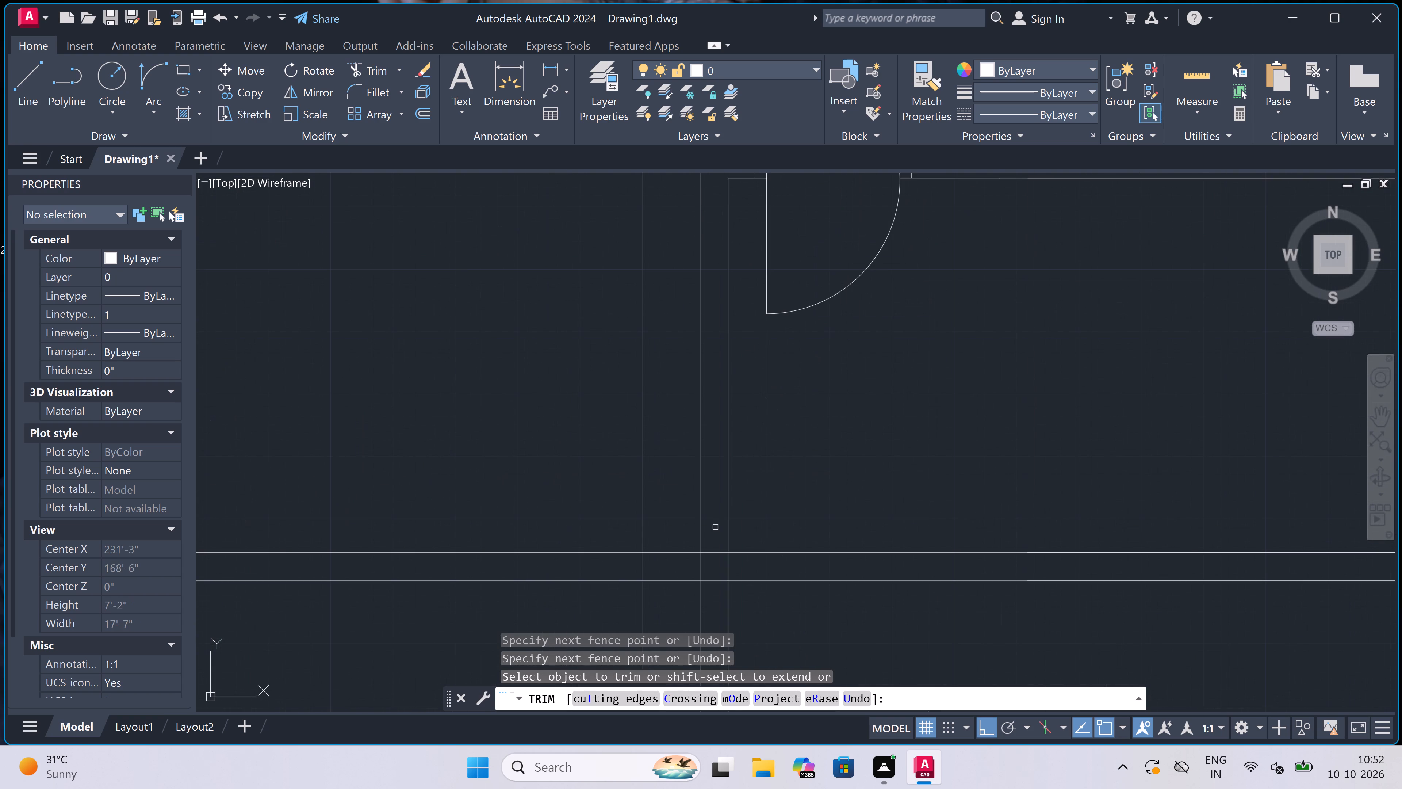
{"action": "scroll", "coordinate": [715, 527], "scroll_direction": "down", "scroll_amount": 2}
{"action": "scroll", "coordinate": [719, 551], "scroll_direction": "up", "scroll_amount": 2}
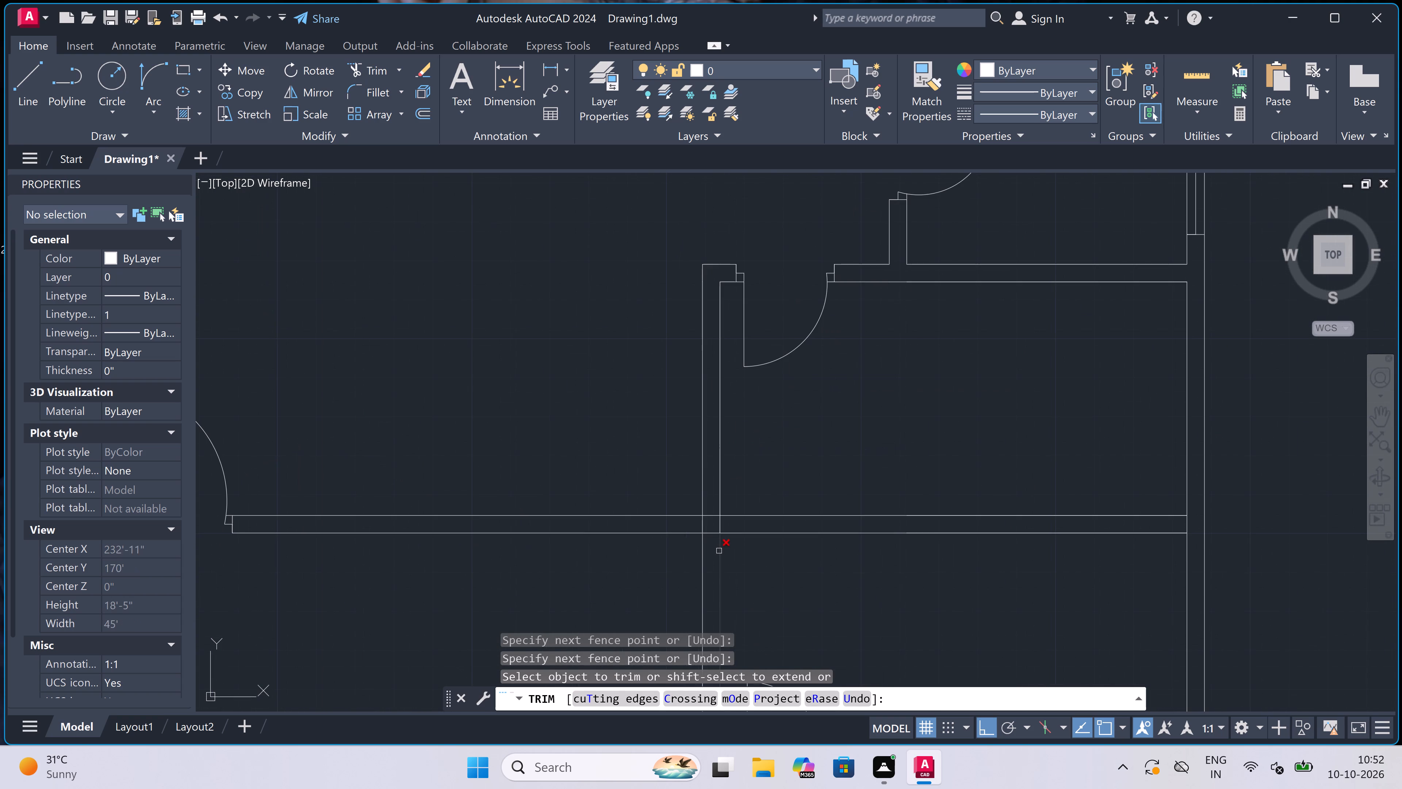
{"action": "scroll", "coordinate": [707, 549], "scroll_direction": "up", "scroll_amount": 2}
{"action": "left_click", "coordinate": [708, 549]}
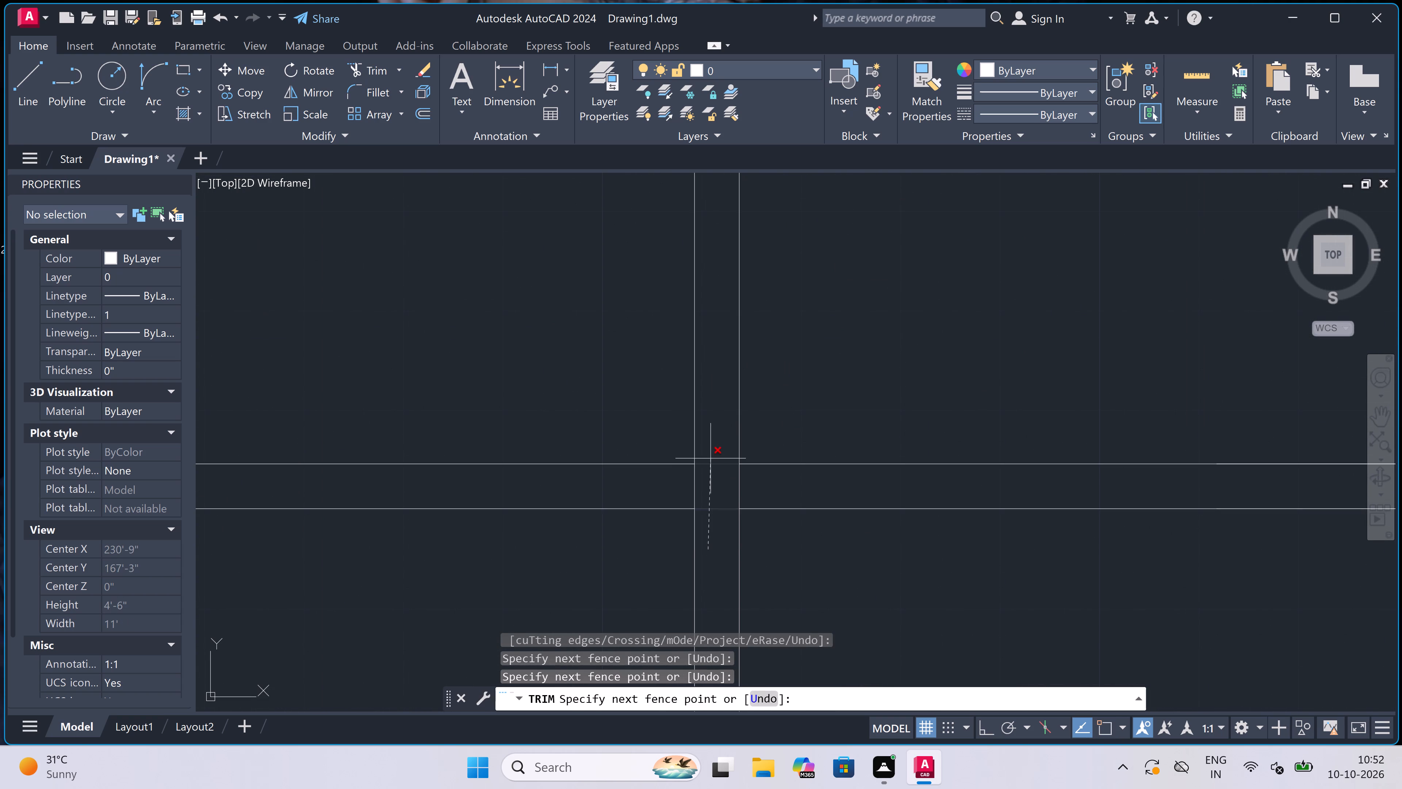
{"action": "left_click", "coordinate": [710, 457]}
{"action": "left_click", "coordinate": [647, 479]}
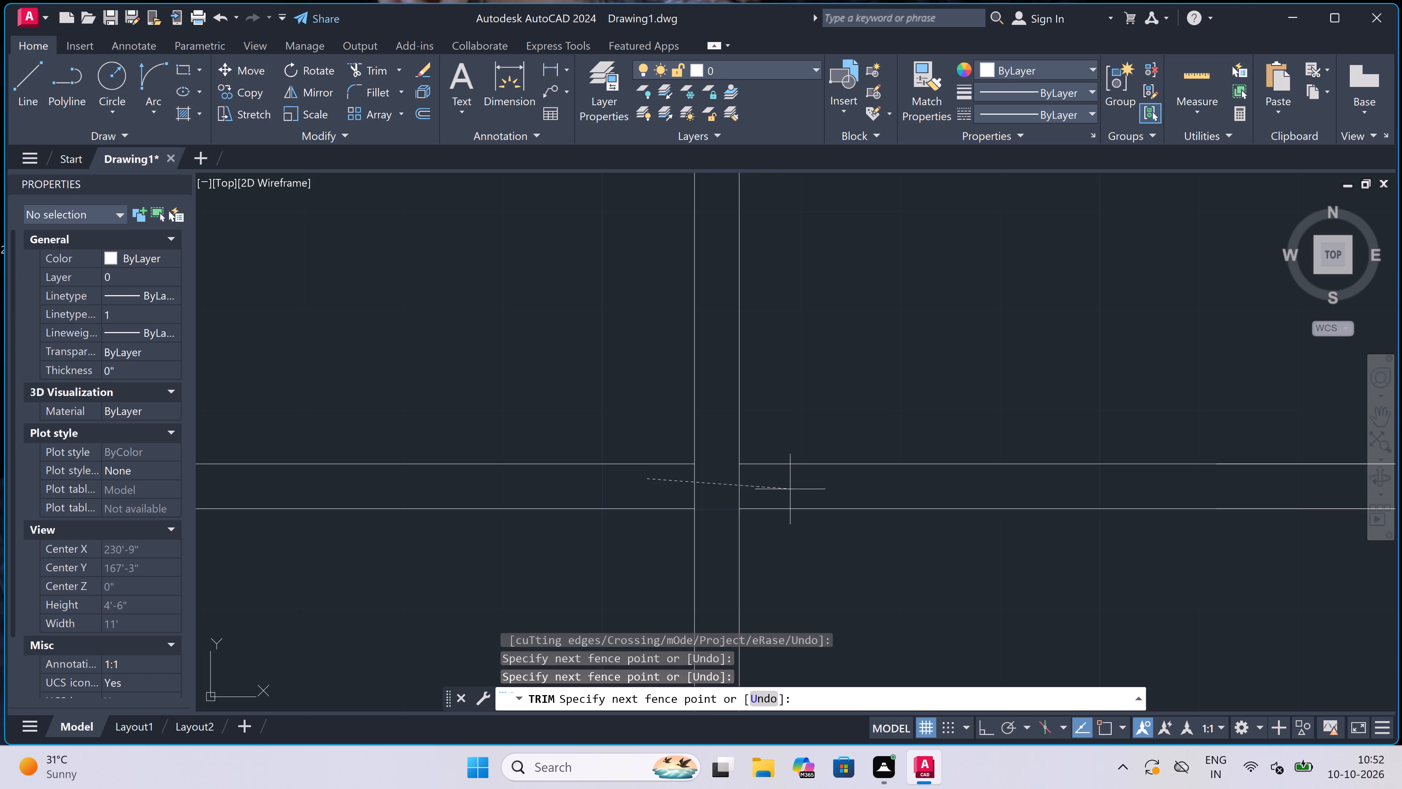
{"action": "left_click", "coordinate": [818, 489]}
{"action": "scroll", "coordinate": [818, 487], "scroll_direction": "down", "scroll_amount": 5}
{"action": "scroll", "coordinate": [685, 474], "scroll_direction": "down", "scroll_amount": 2}
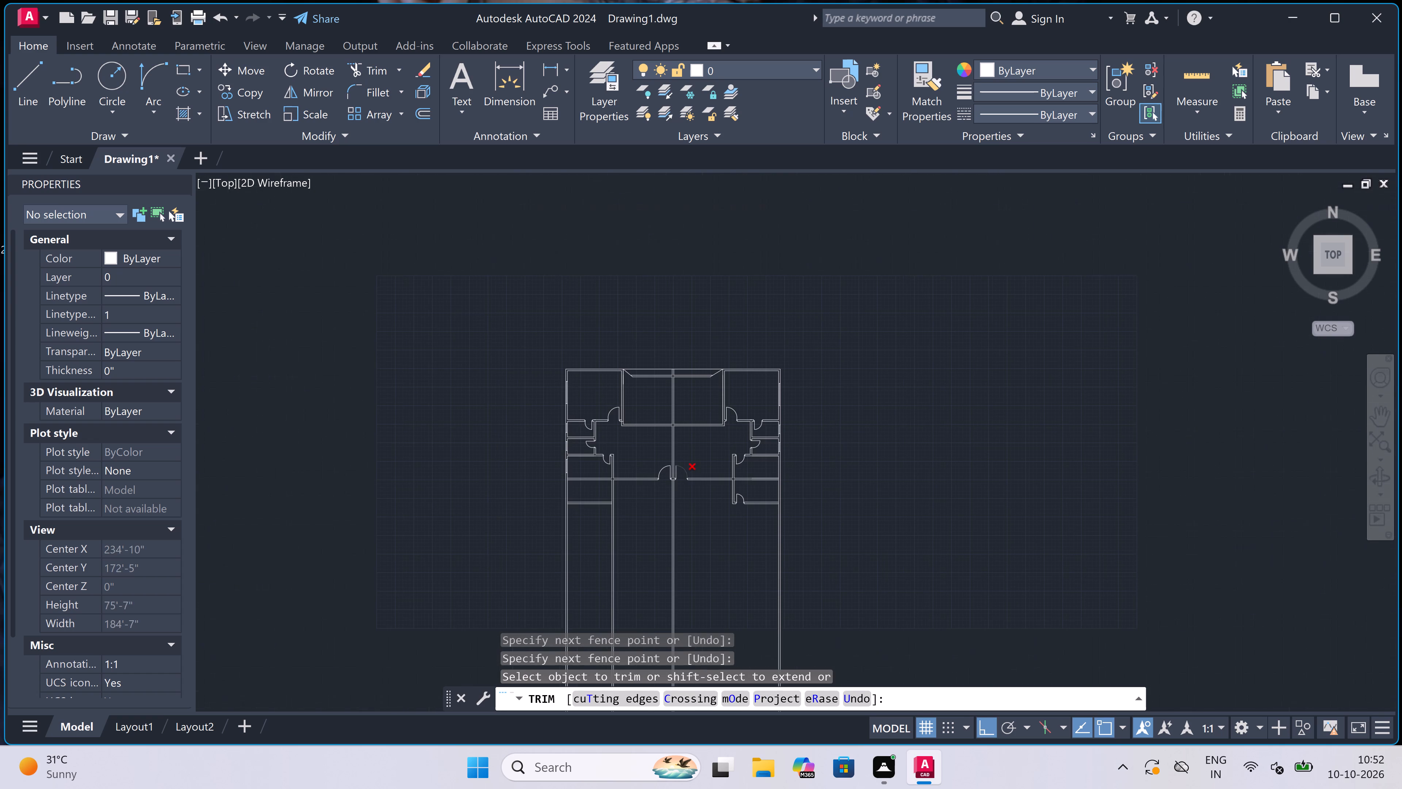
{"action": "scroll", "coordinate": [555, 515], "scroll_direction": "up", "scroll_amount": 3}
{"action": "scroll", "coordinate": [698, 420], "scroll_direction": "up", "scroll_amount": 1}
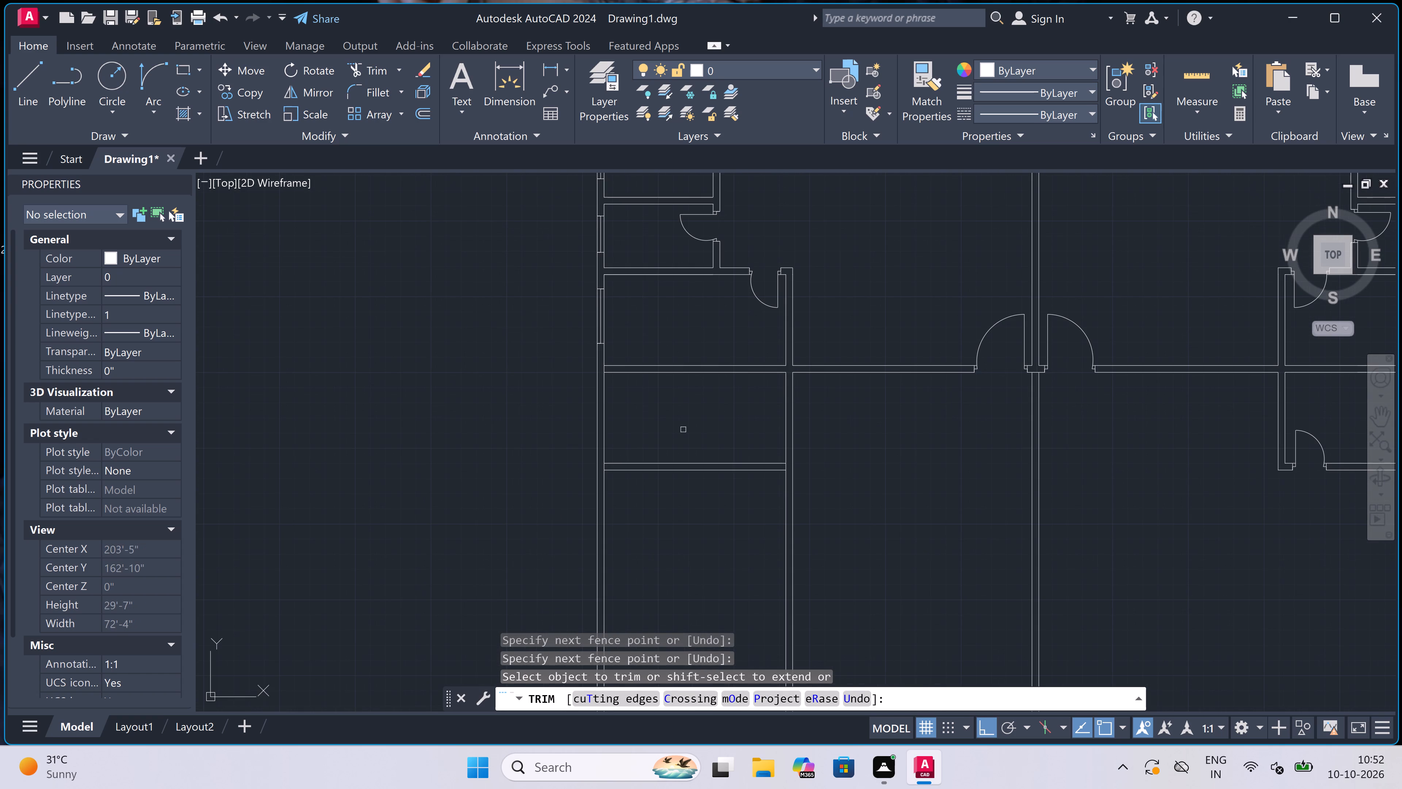
{"action": "scroll", "coordinate": [697, 420], "scroll_direction": "up", "scroll_amount": 1}
{"action": "key", "text": "Escape"}
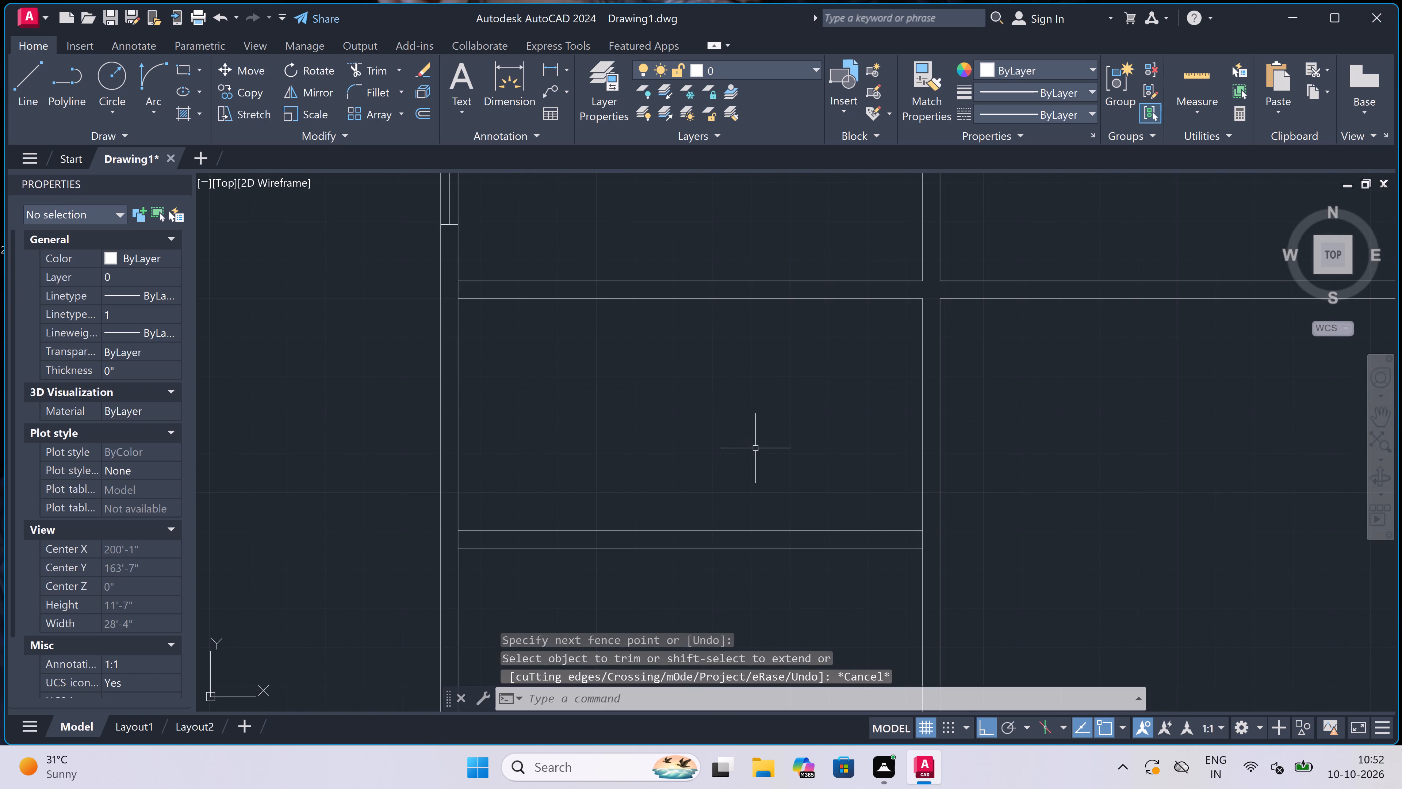
Extend the lower face of the new left partition east to the far line of the left vertical partition.
{"action": "scroll", "coordinate": [780, 461], "scroll_direction": "down", "scroll_amount": 3}
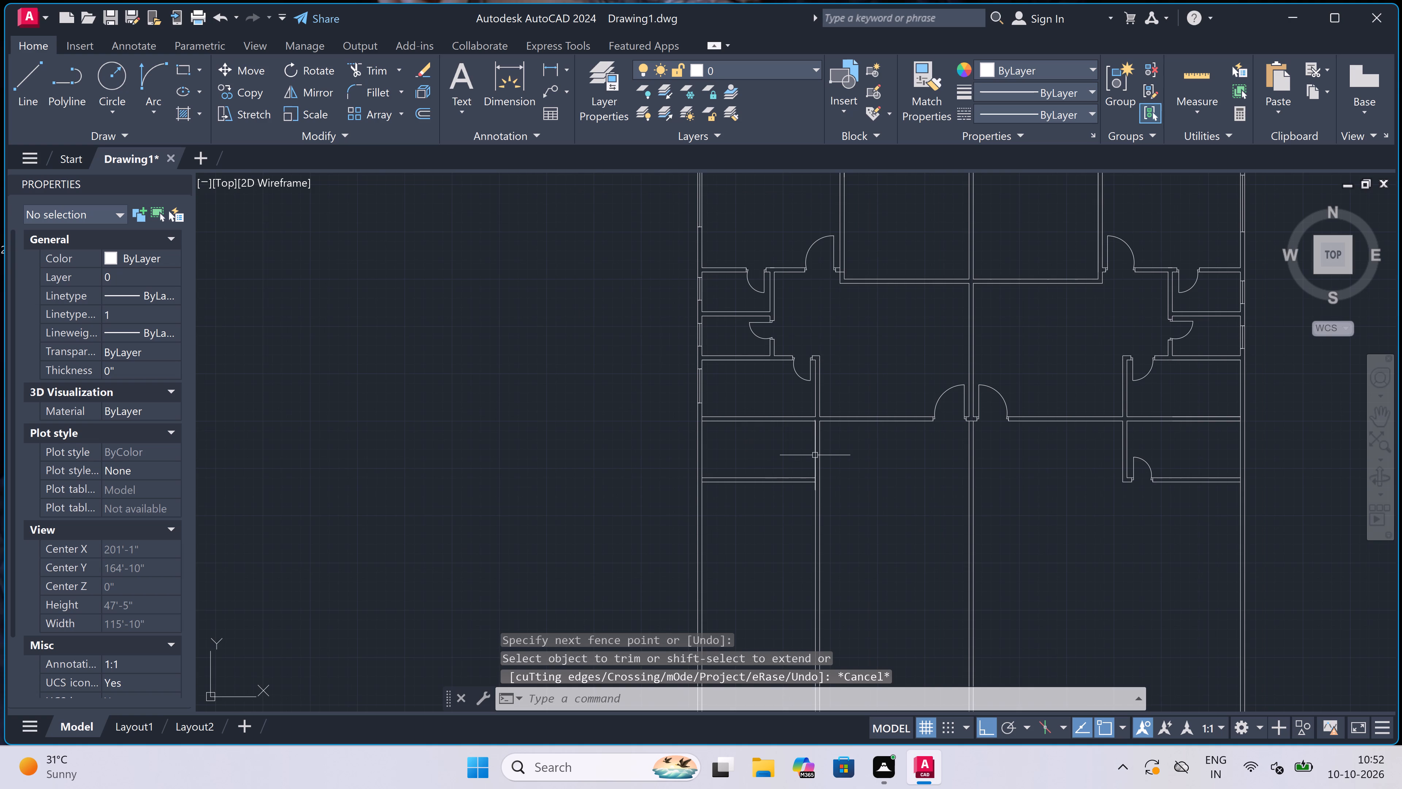
{"action": "scroll", "coordinate": [815, 455], "scroll_direction": "up", "scroll_amount": 3}
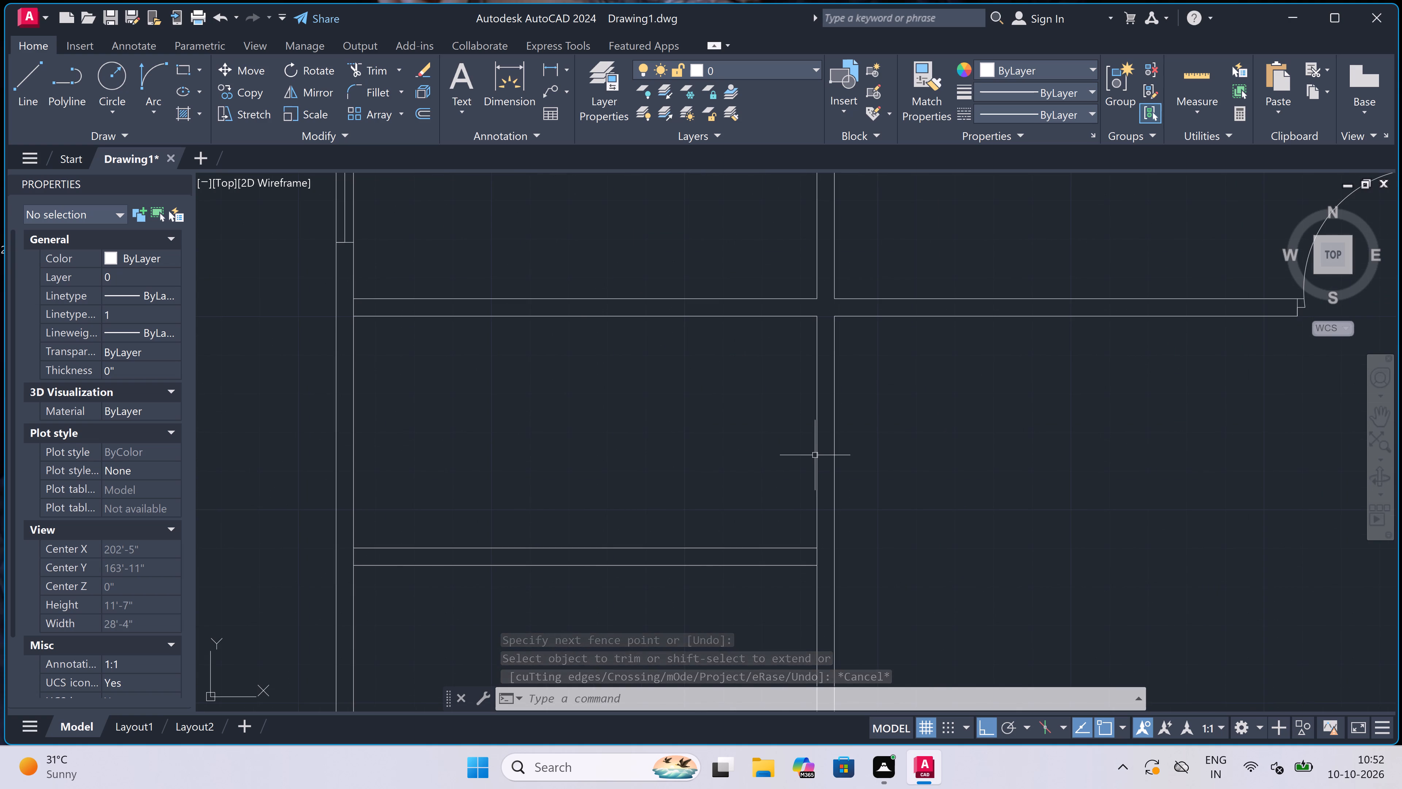
{"action": "key", "text": "e"}
{"action": "key", "text": "x"}
{"action": "key", "text": "space"}
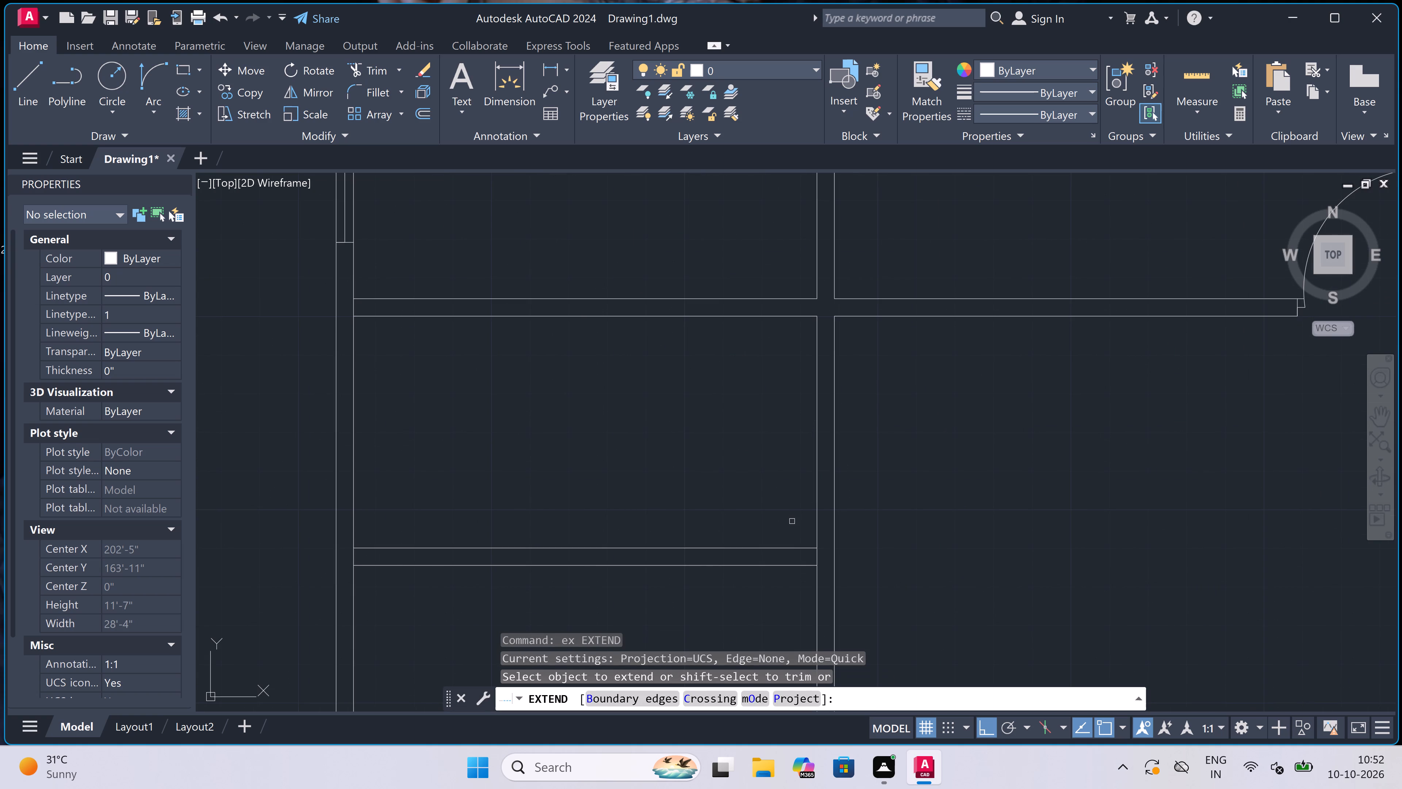
{"action": "left_click", "coordinate": [794, 565]}
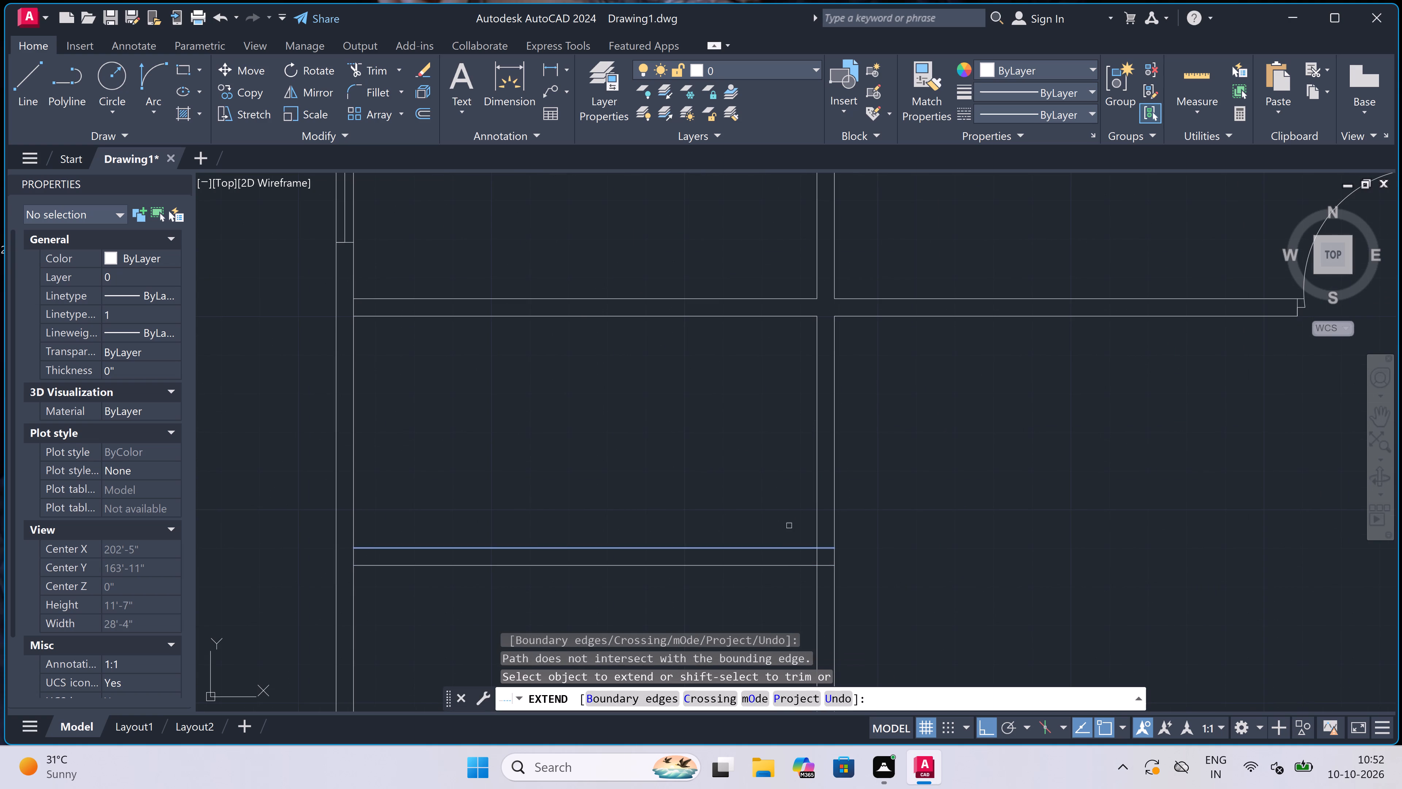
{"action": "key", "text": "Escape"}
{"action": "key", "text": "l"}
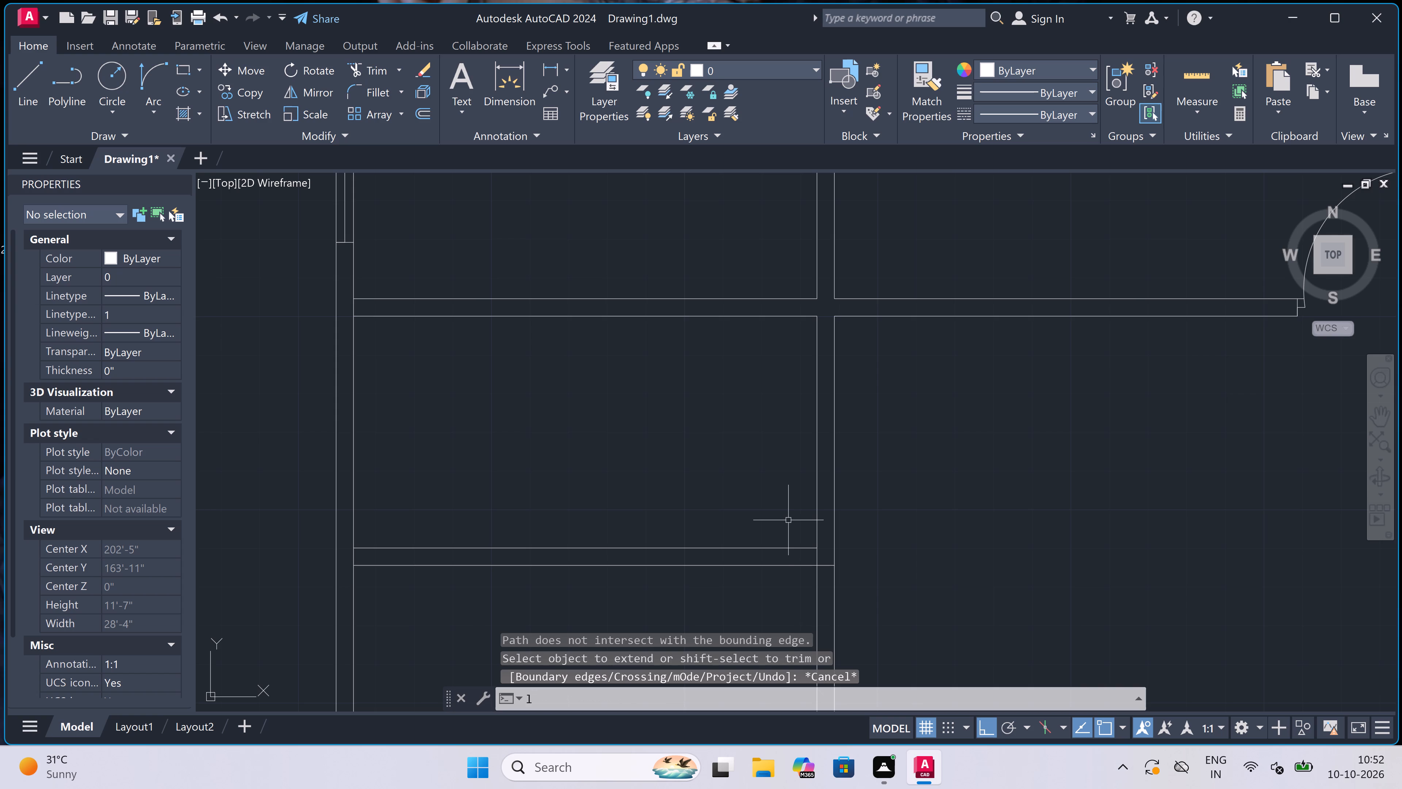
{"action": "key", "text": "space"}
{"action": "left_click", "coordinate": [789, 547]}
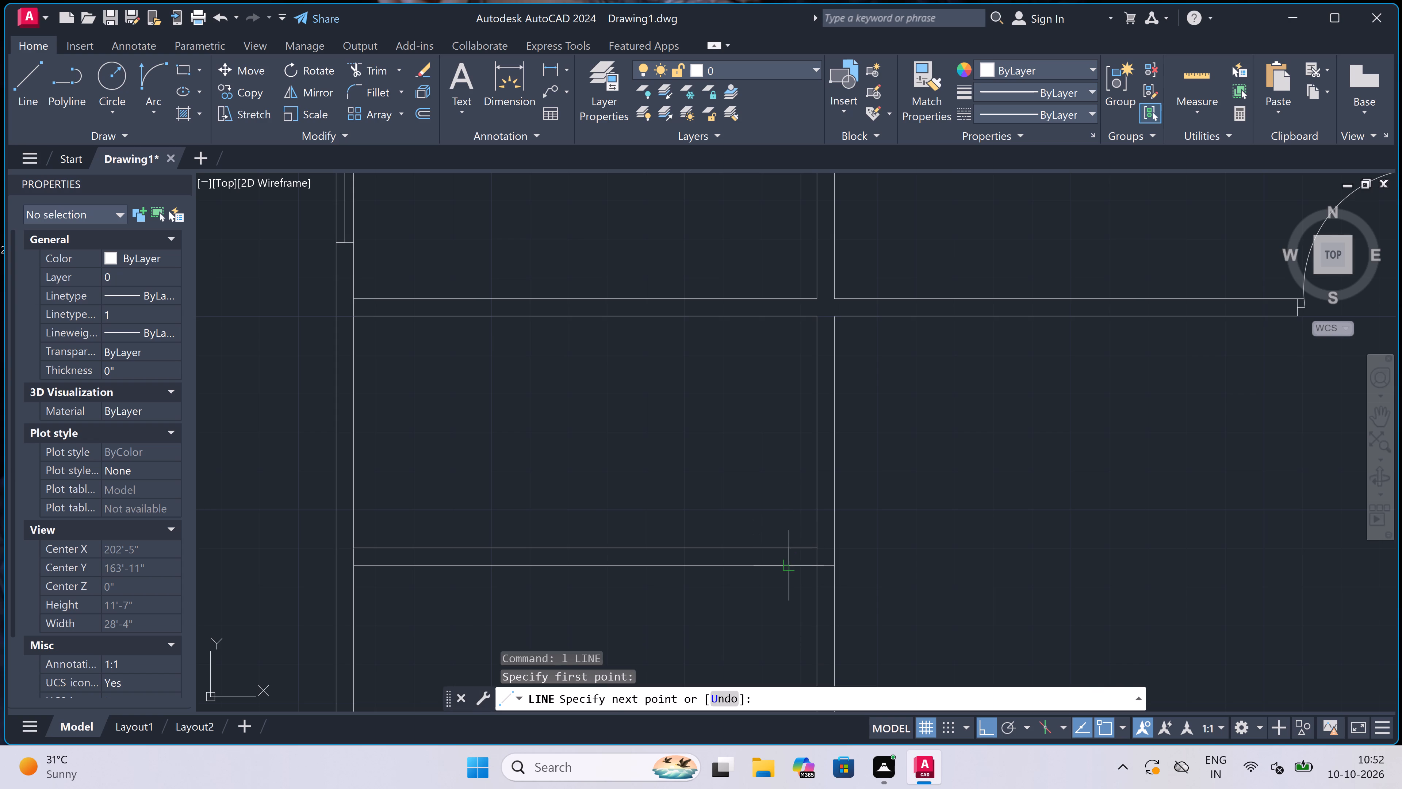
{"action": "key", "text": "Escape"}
Draw the east jamb across the lower-left horizontal partition near the vertical partition, with a 2" stop west from its midpoint and a 2' door leaf north.
{"action": "scroll", "coordinate": [792, 546], "scroll_direction": "up", "scroll_amount": 1}
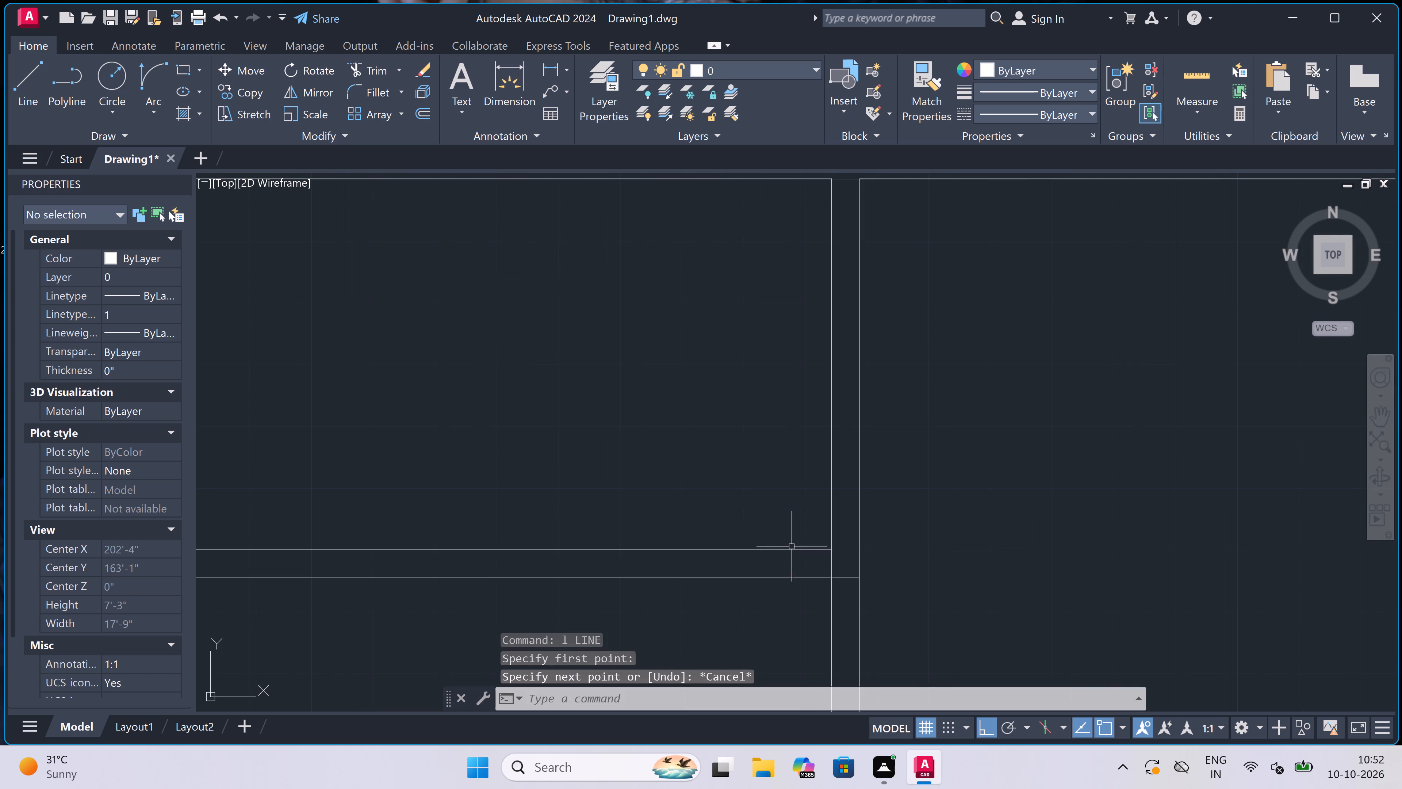
{"action": "key", "text": "space"}
{"action": "left_click", "coordinate": [797, 545]}
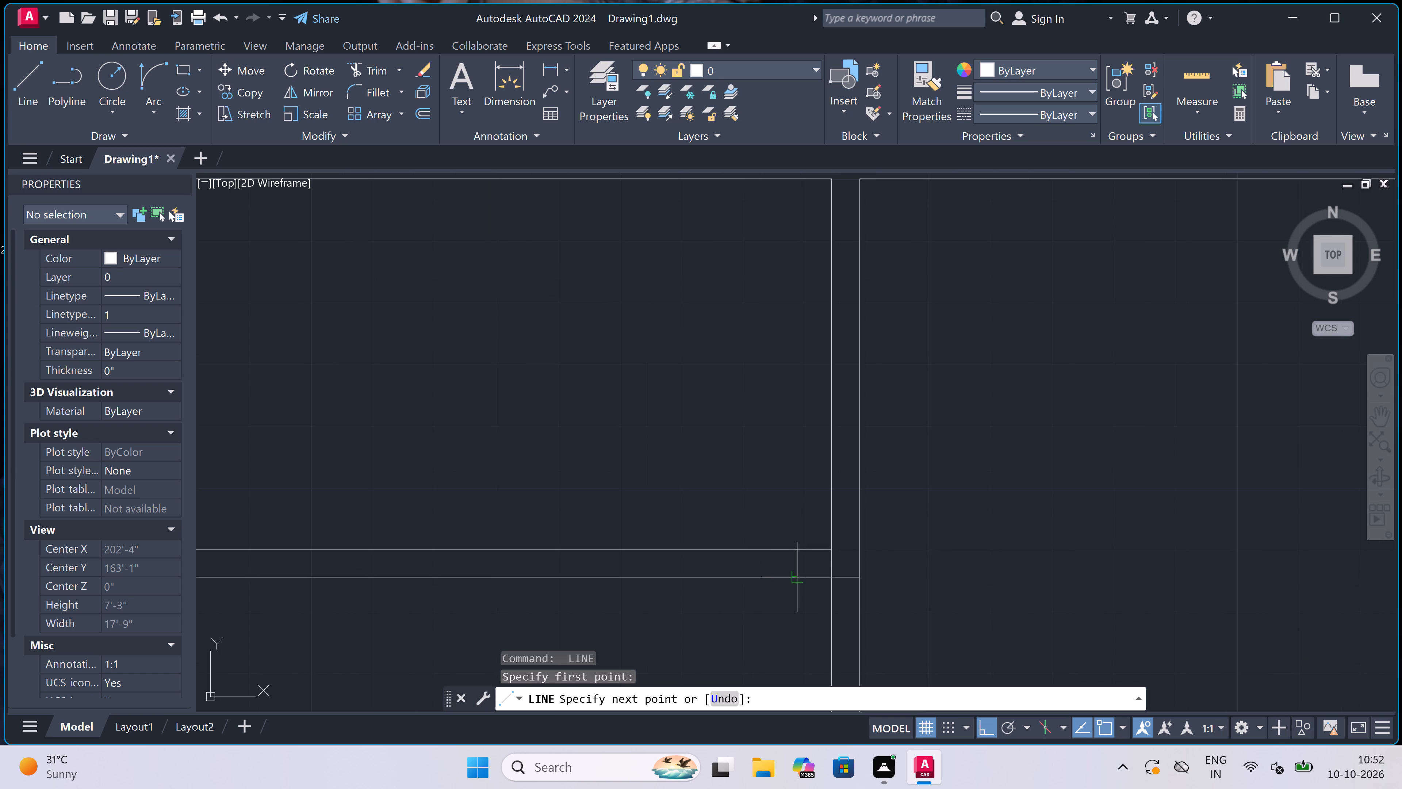
{"action": "left_click", "coordinate": [795, 576]}
{"action": "left_click", "coordinate": [792, 565]}
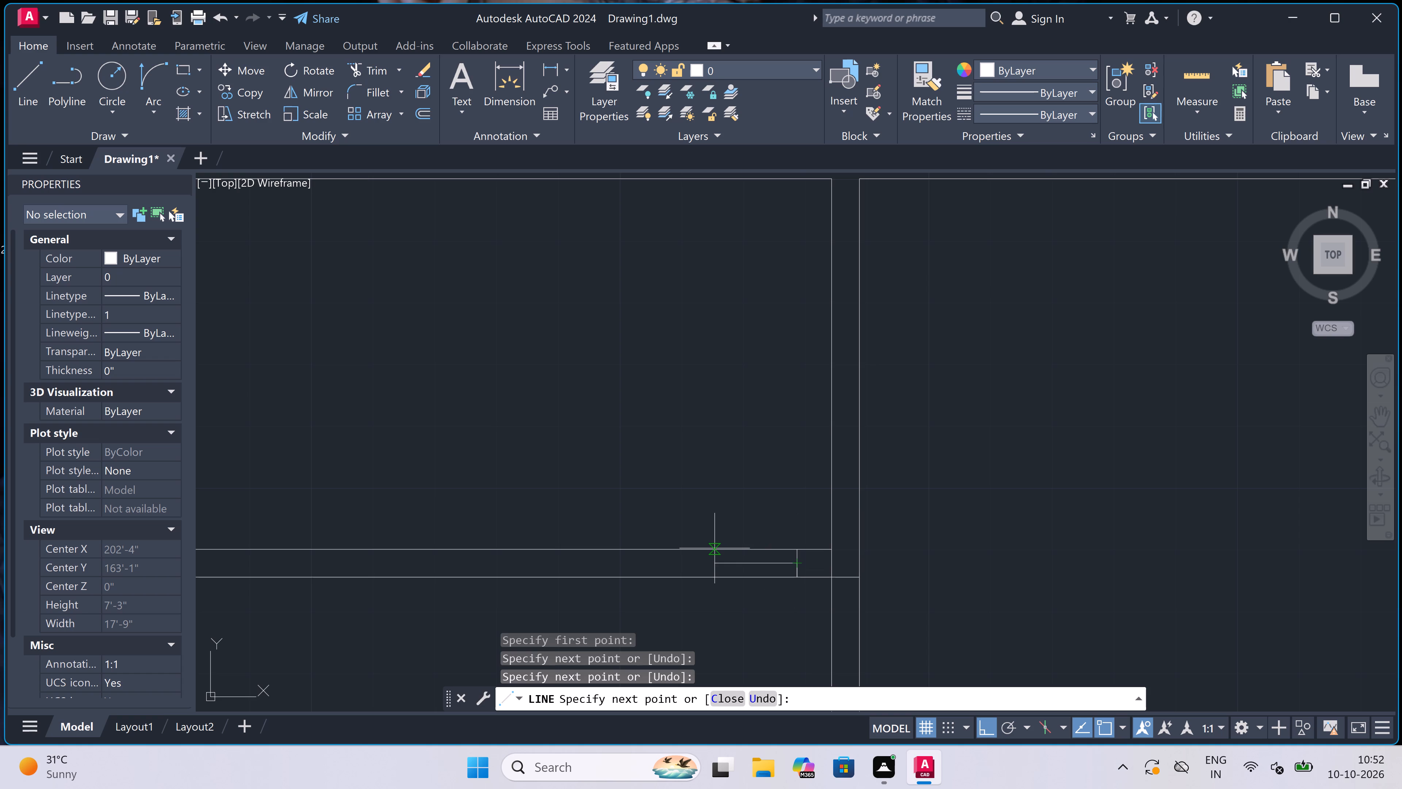
{"action": "key", "text": "2"}
{"action": "key", "text": "shift+quotedbl"}
{"action": "key", "text": "space"}
{"action": "type", "text": "2'"}
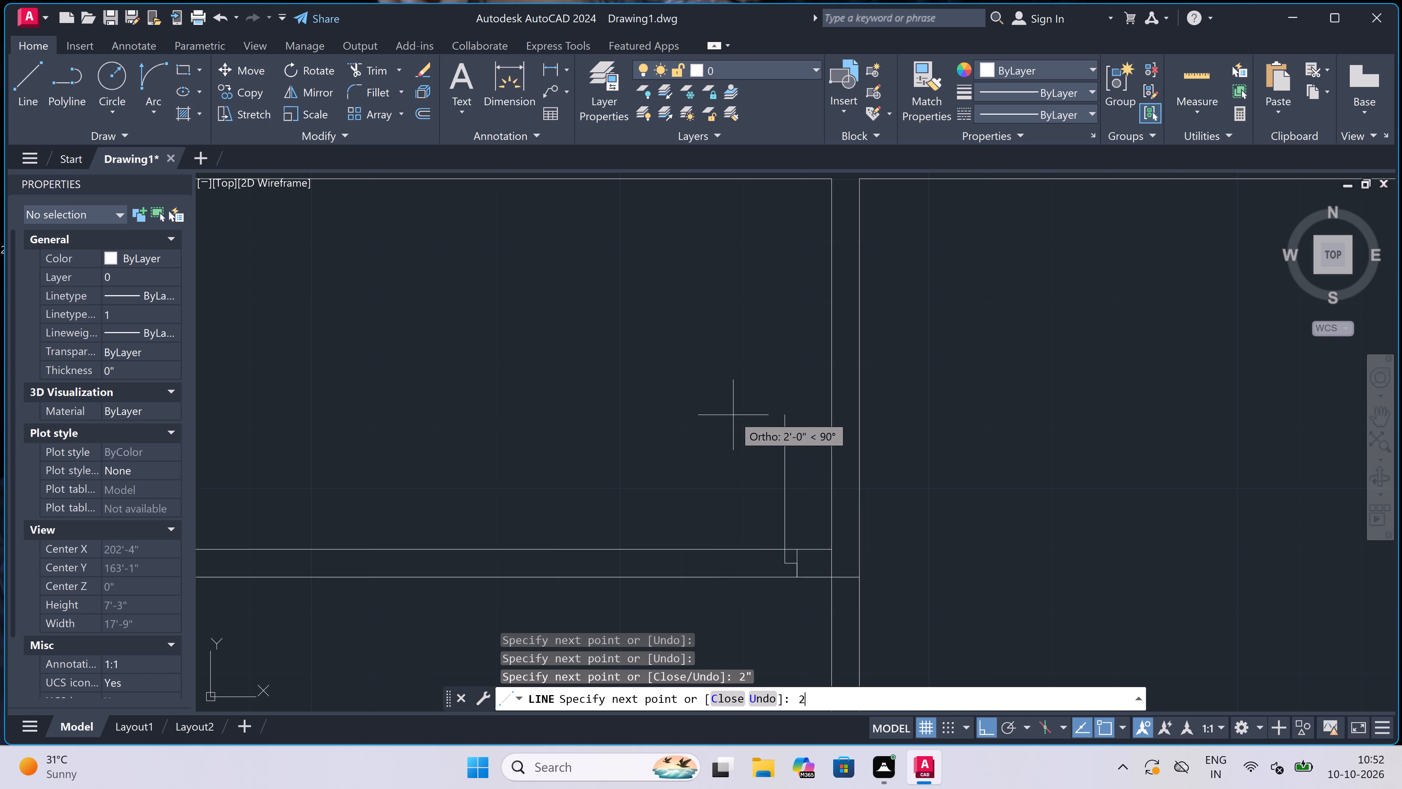
{"action": "key", "text": "space"}
{"action": "key", "text": "Escape"}
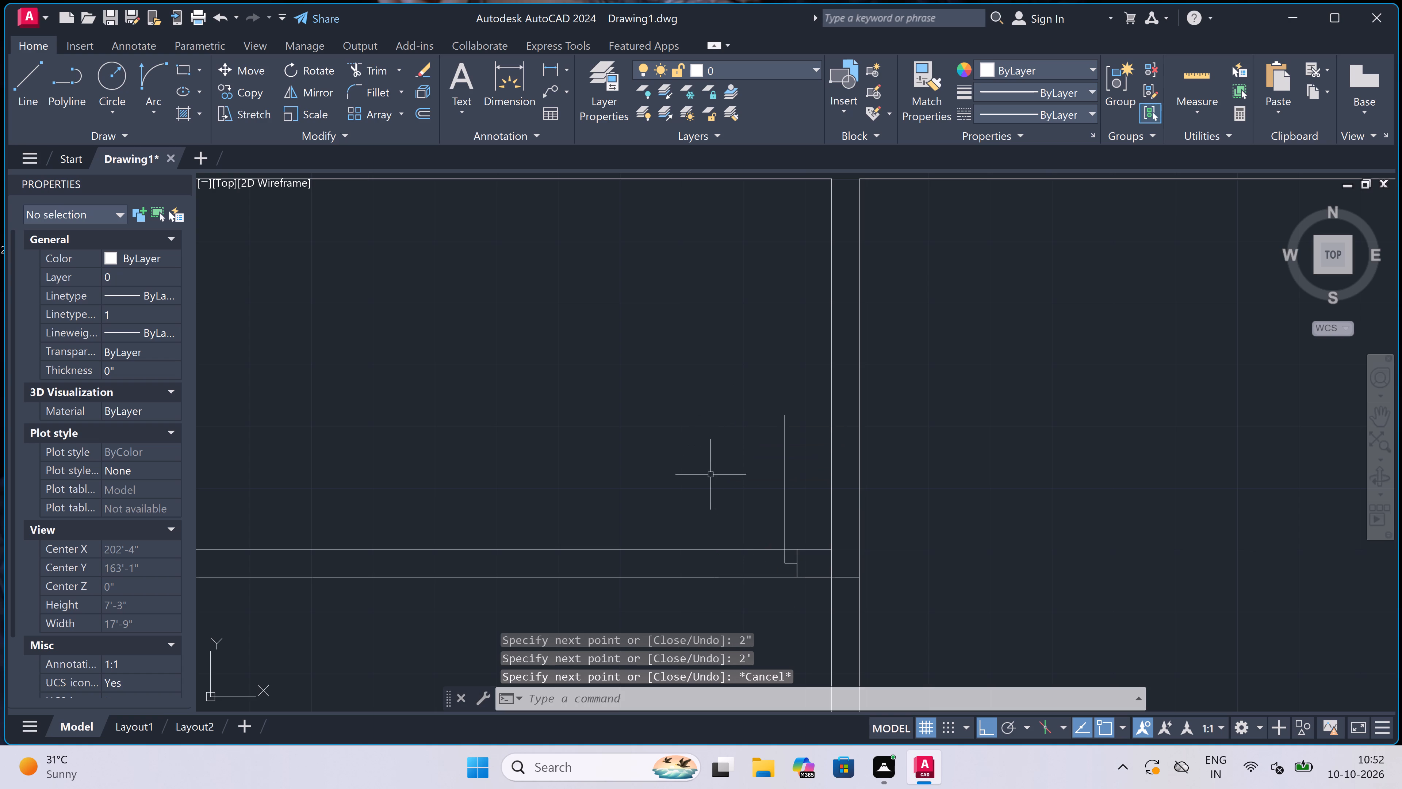
Draw the door's west jamb across the same partition, with a 2" stop running east from its midpoint.
{"action": "key", "text": "space"}
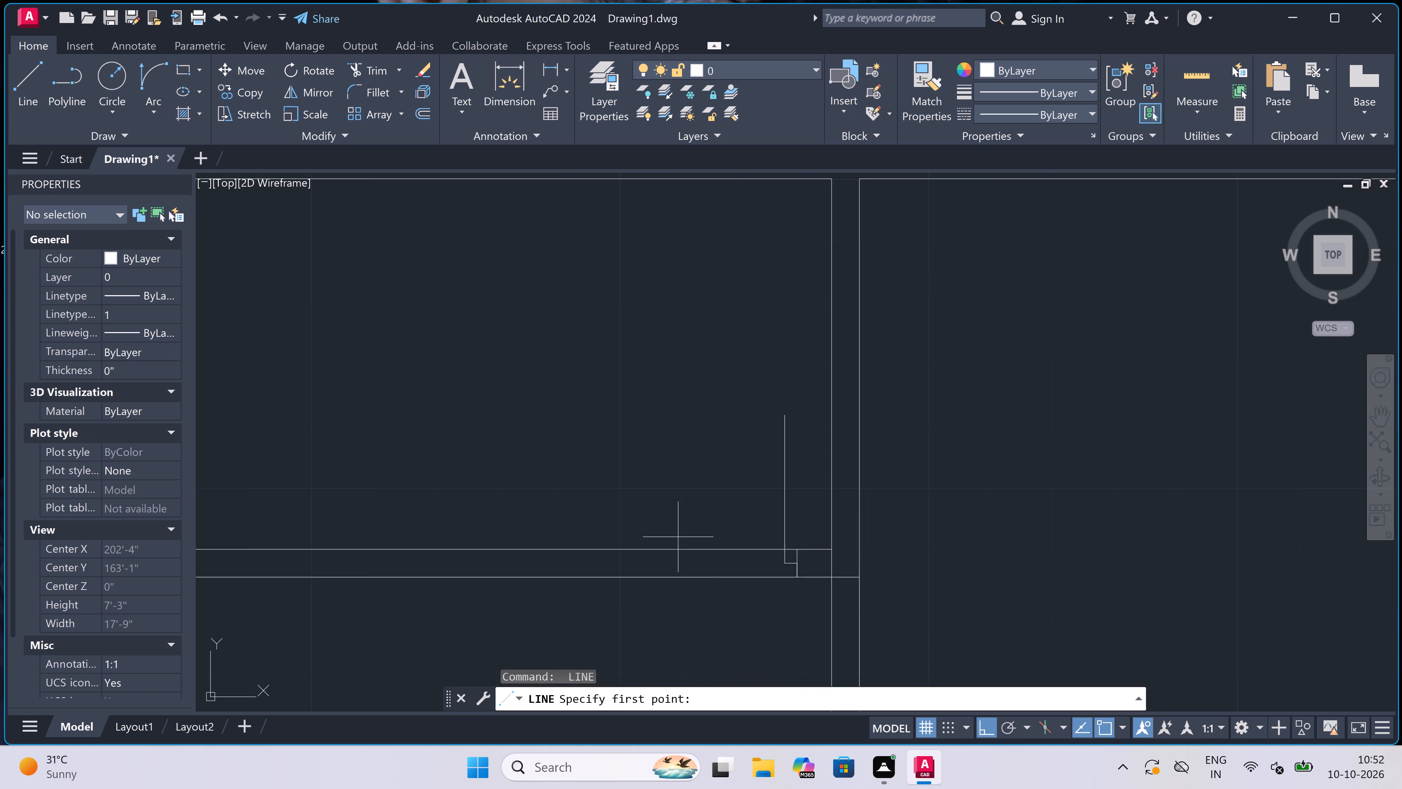
{"action": "left_click", "coordinate": [666, 548]}
{"action": "left_click", "coordinate": [665, 579]}
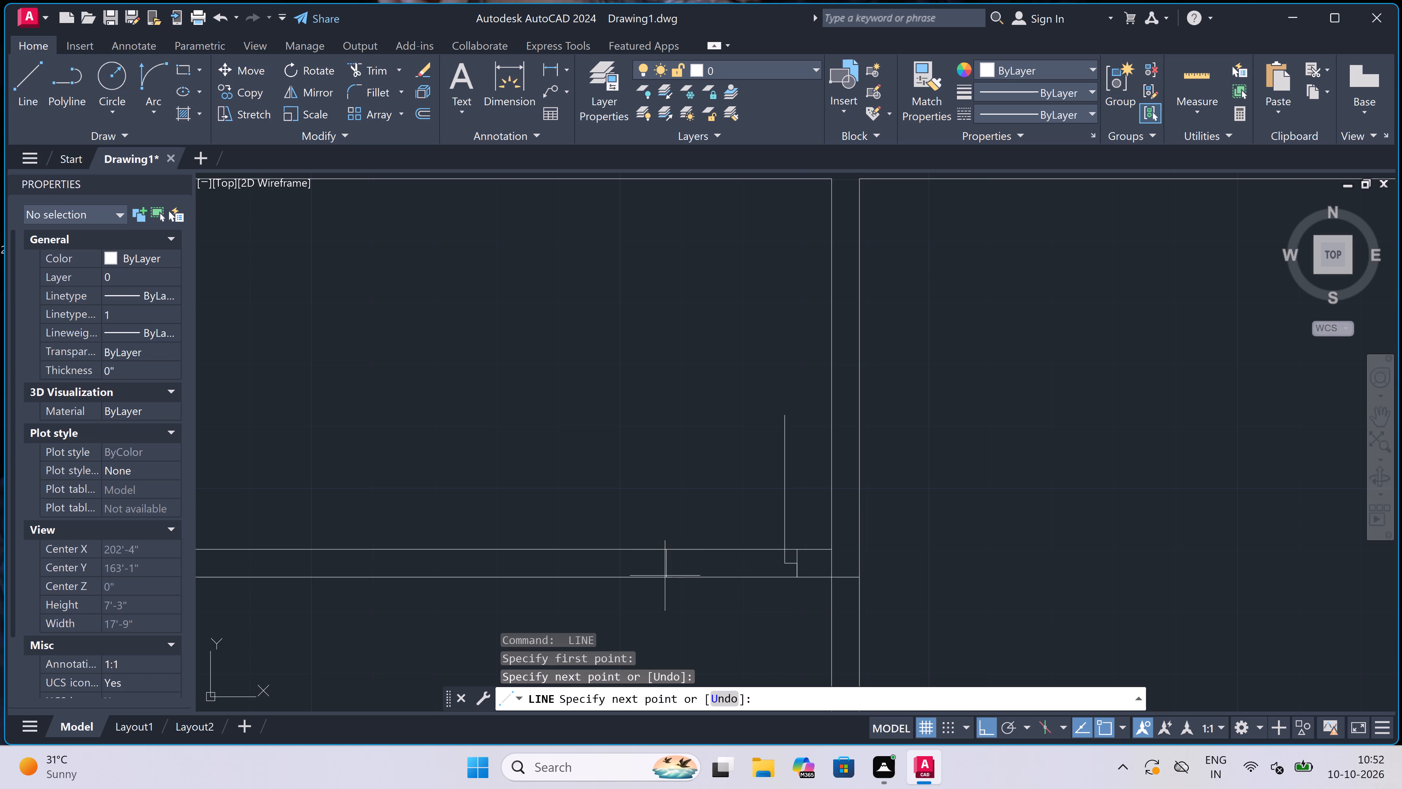
{"action": "left_click", "coordinate": [664, 566]}
{"action": "key", "text": "2"}
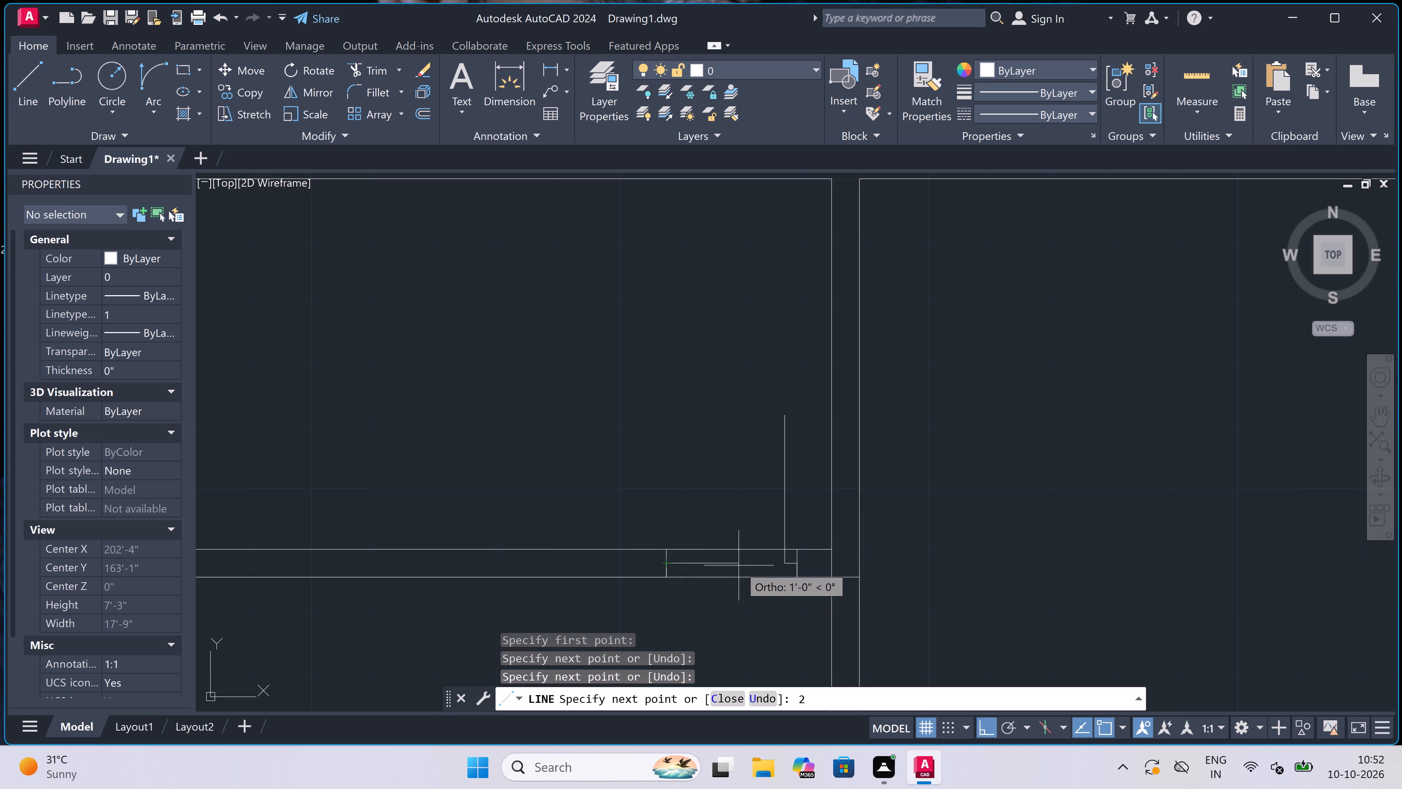
{"action": "type", "text": "\""}
{"action": "key", "text": "space"}
{"action": "key", "text": "Escape"}
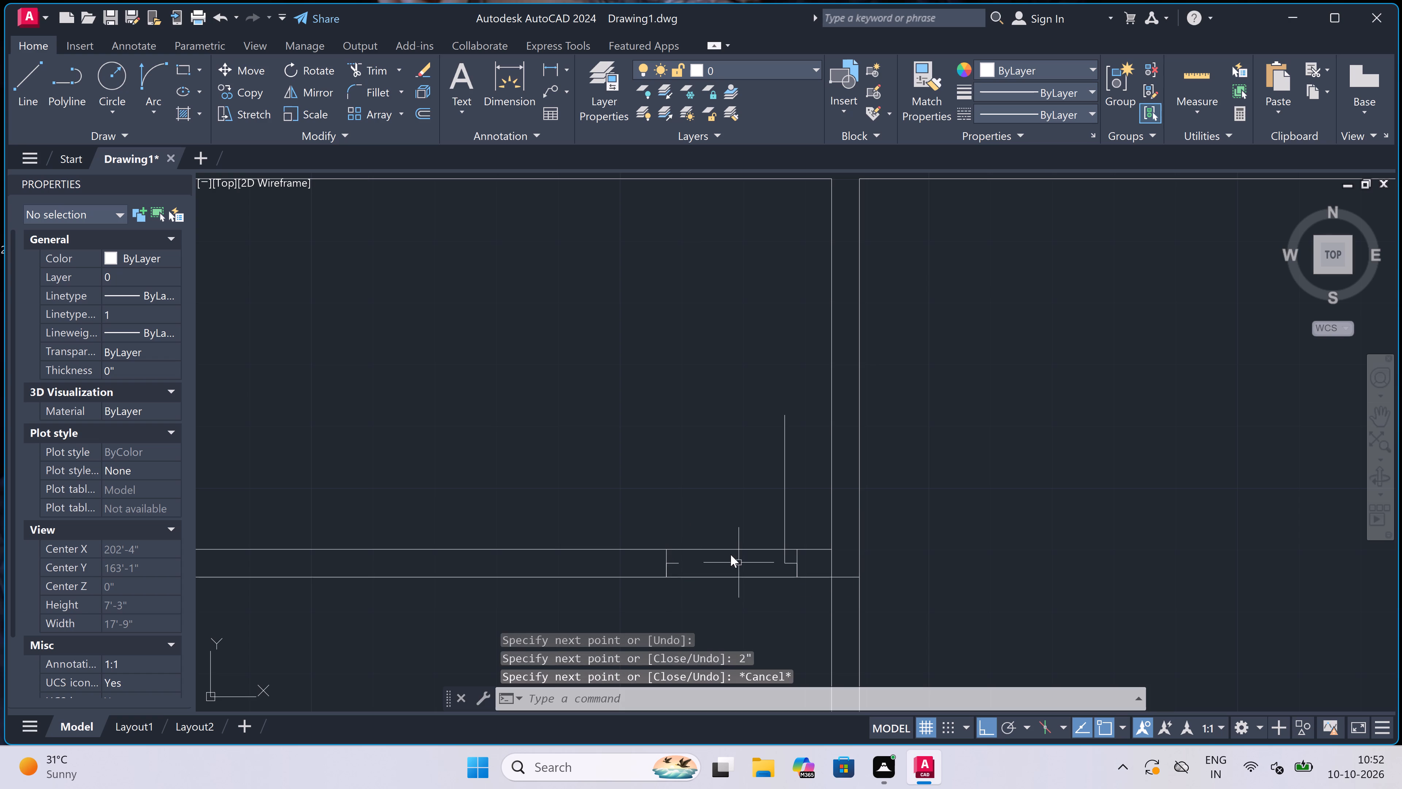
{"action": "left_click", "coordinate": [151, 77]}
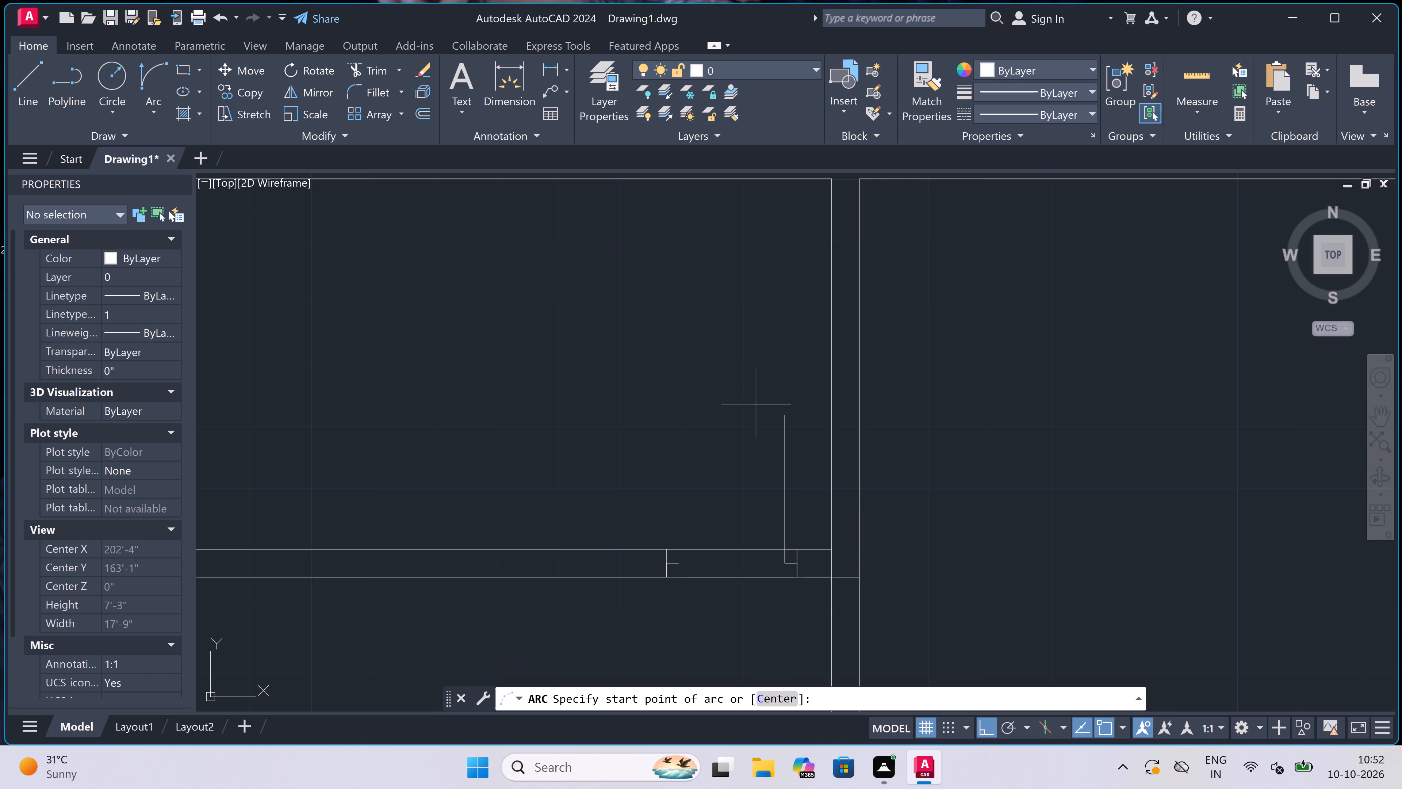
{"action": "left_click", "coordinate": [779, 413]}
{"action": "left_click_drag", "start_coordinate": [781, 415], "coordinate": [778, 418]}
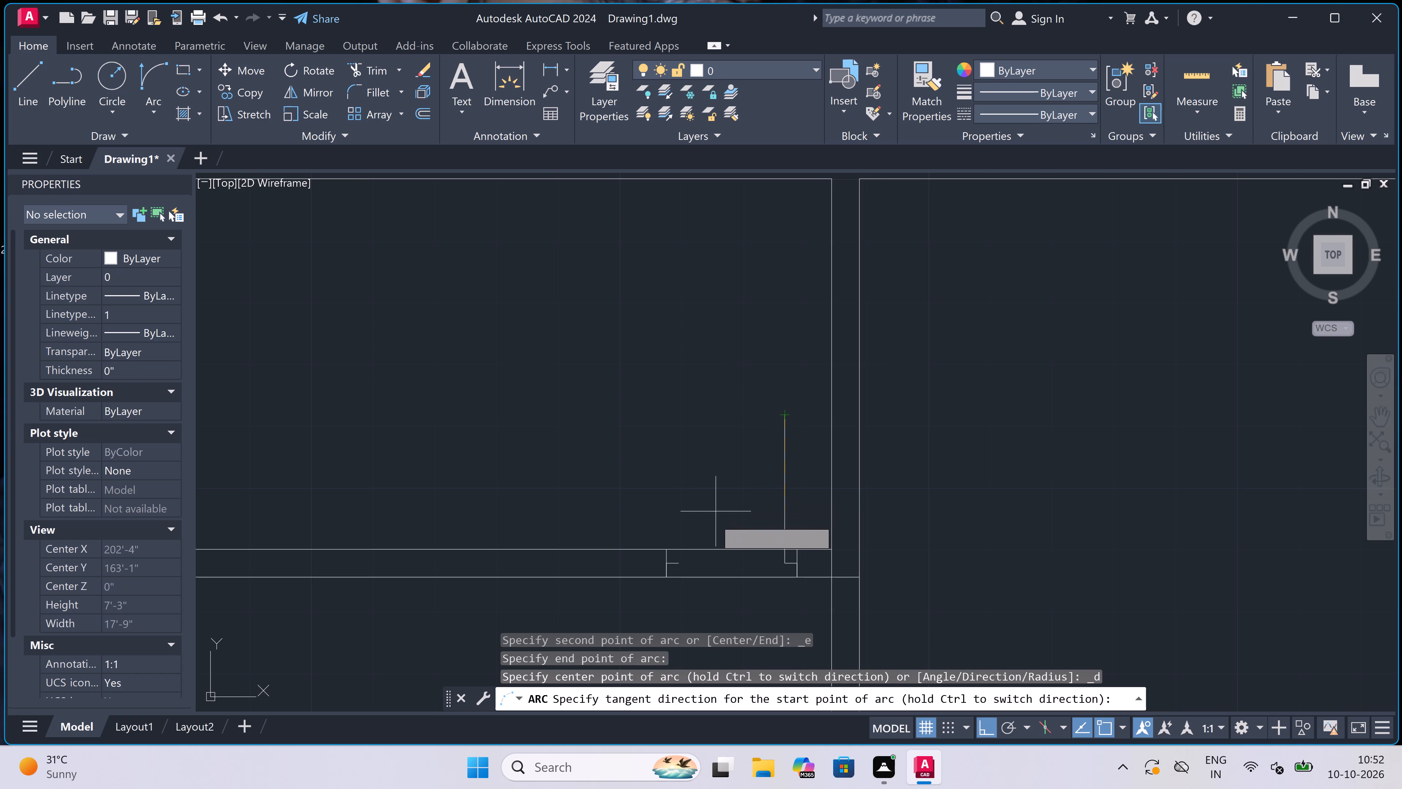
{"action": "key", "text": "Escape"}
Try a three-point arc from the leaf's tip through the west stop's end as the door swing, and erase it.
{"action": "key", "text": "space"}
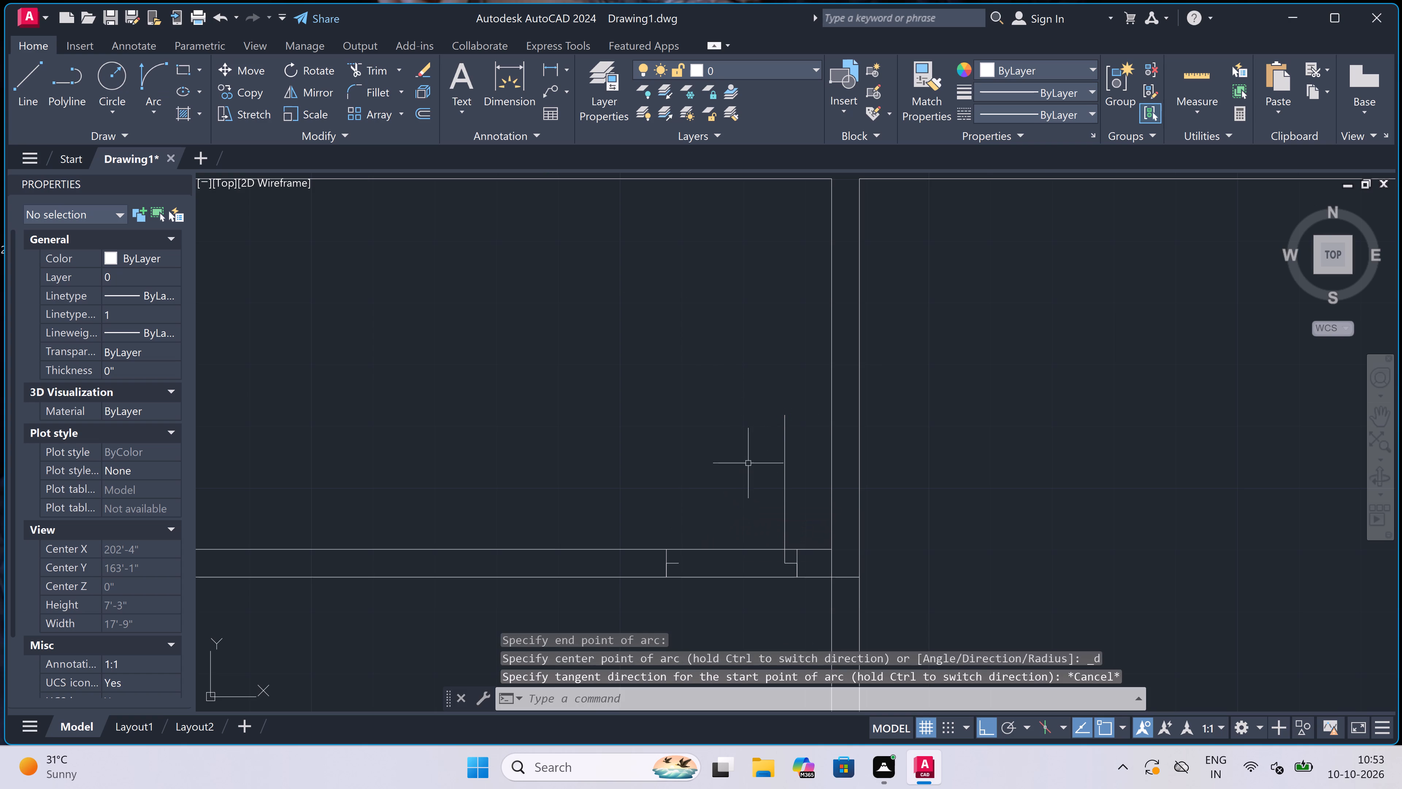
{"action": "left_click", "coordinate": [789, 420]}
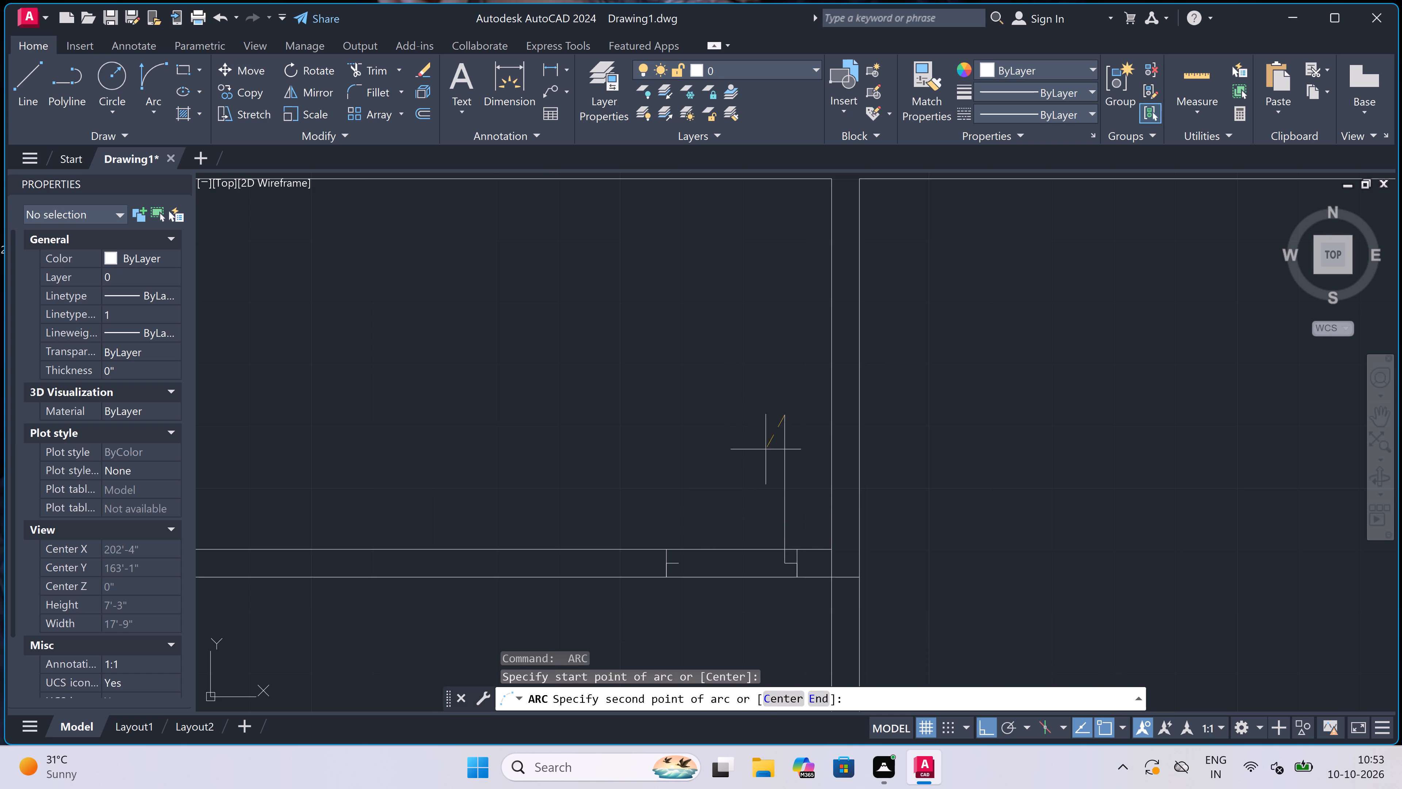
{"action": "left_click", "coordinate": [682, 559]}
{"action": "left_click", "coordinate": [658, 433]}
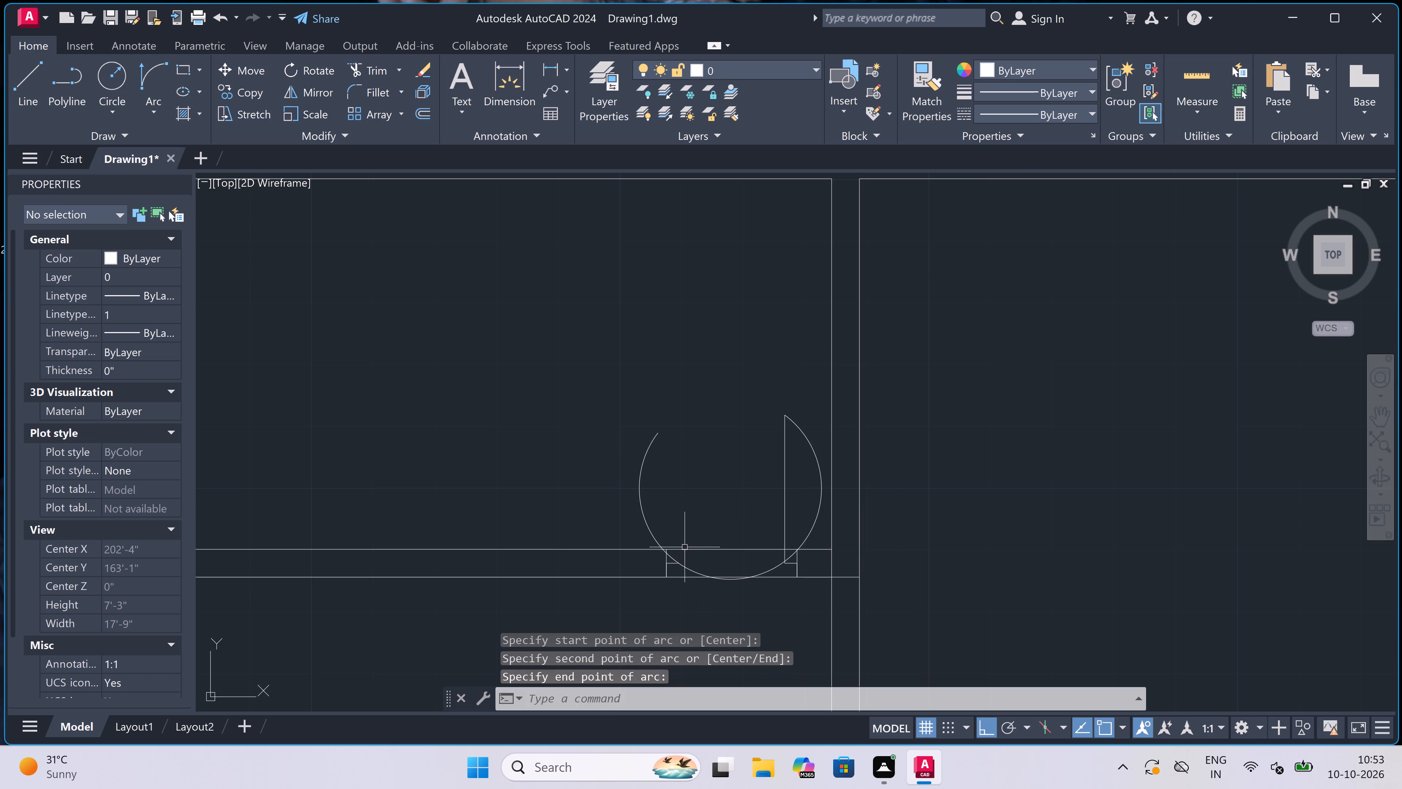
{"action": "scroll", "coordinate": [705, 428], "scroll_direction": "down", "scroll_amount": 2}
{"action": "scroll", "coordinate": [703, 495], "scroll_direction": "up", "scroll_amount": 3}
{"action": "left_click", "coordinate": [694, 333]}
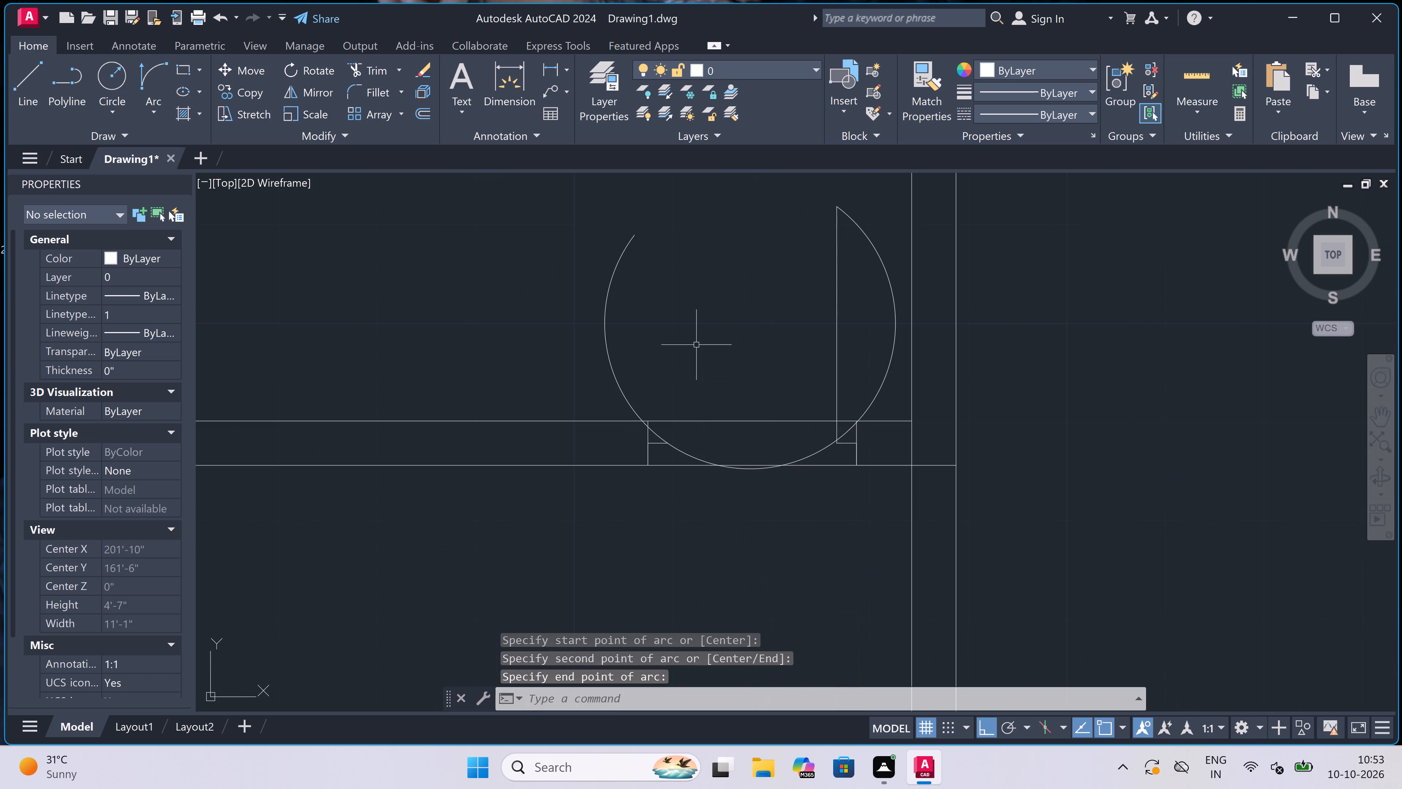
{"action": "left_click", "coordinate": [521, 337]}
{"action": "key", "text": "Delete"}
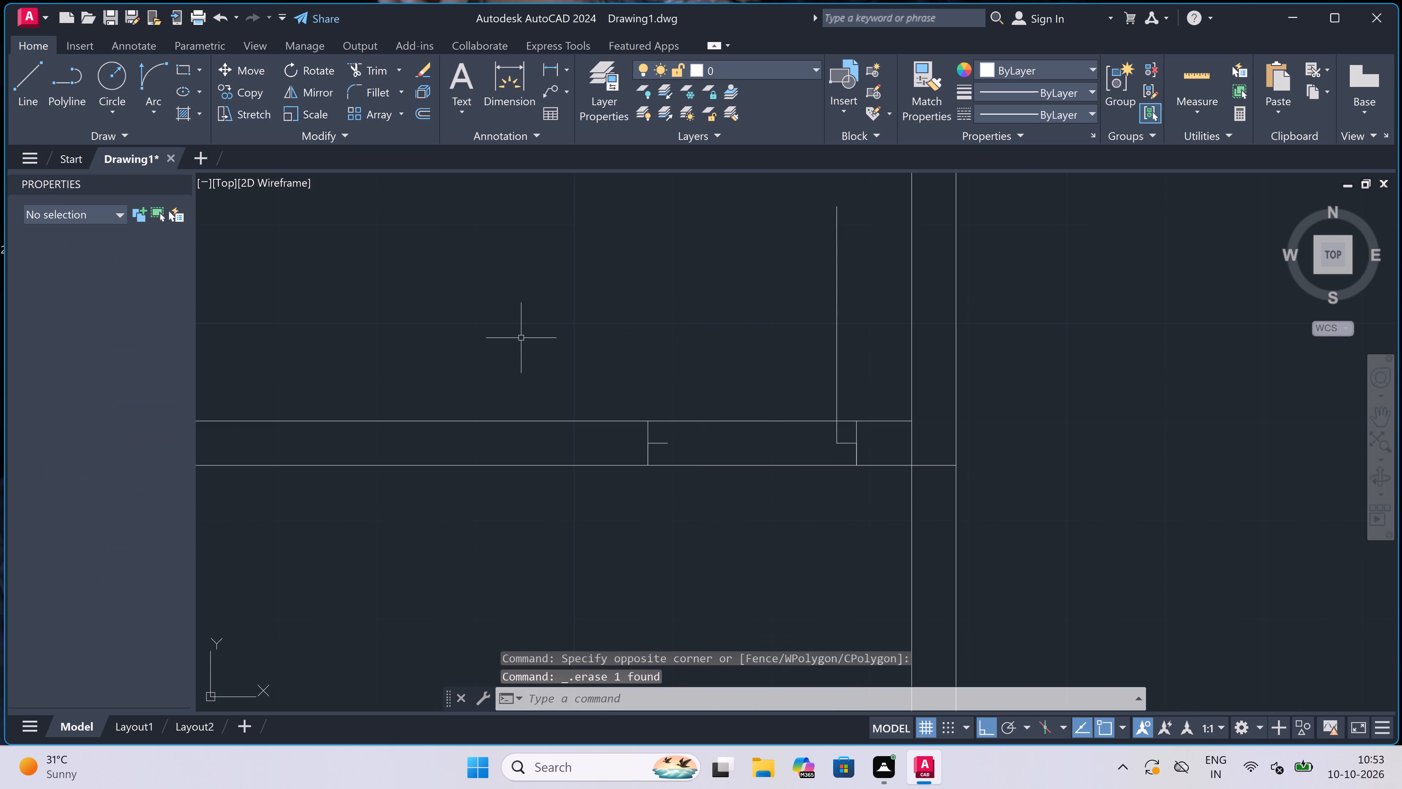
Draw the door swing as a start-end-direction arc from the leaf's tip to the west stop's end, with its start tangent pointing west.
{"action": "left_click", "coordinate": [153, 66]}
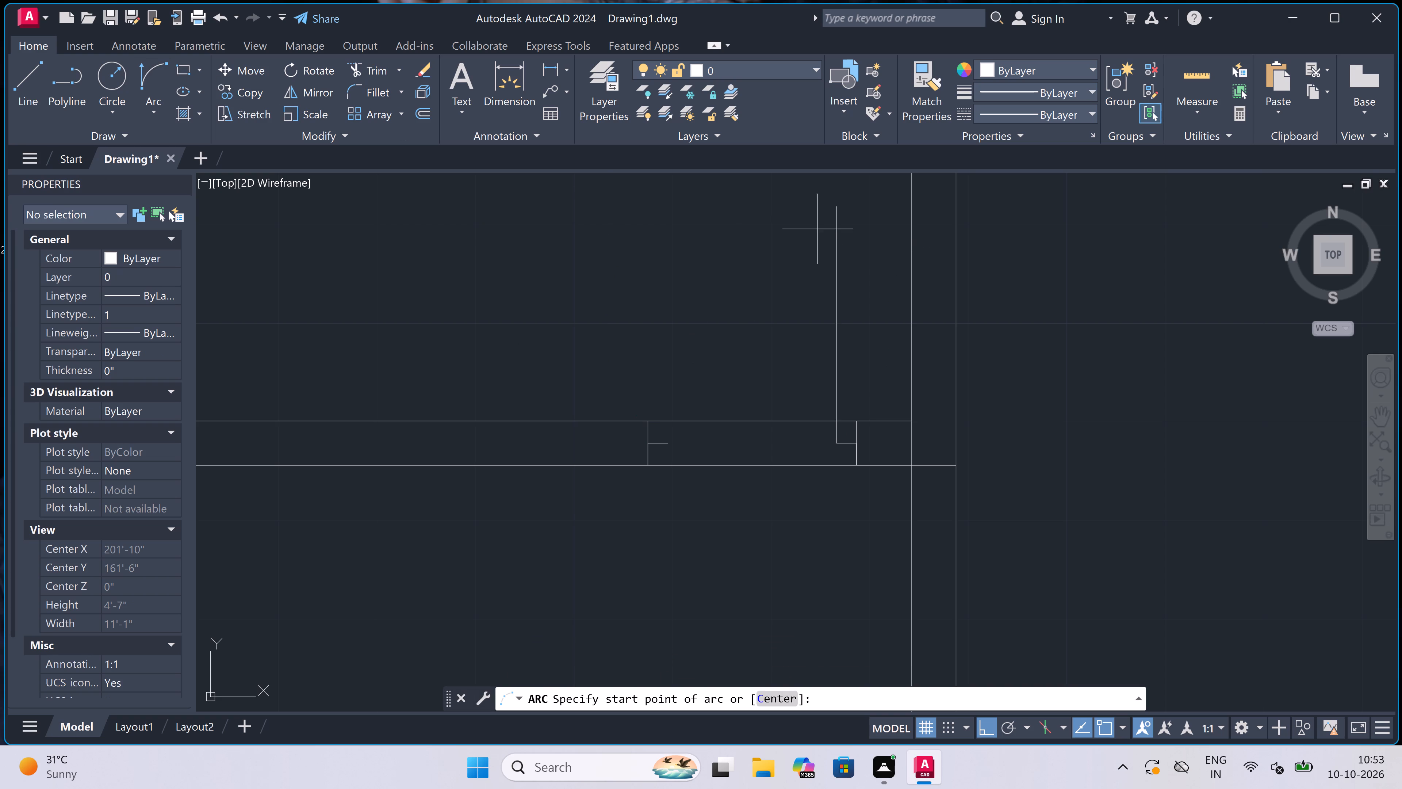
{"action": "left_click", "coordinate": [838, 210]}
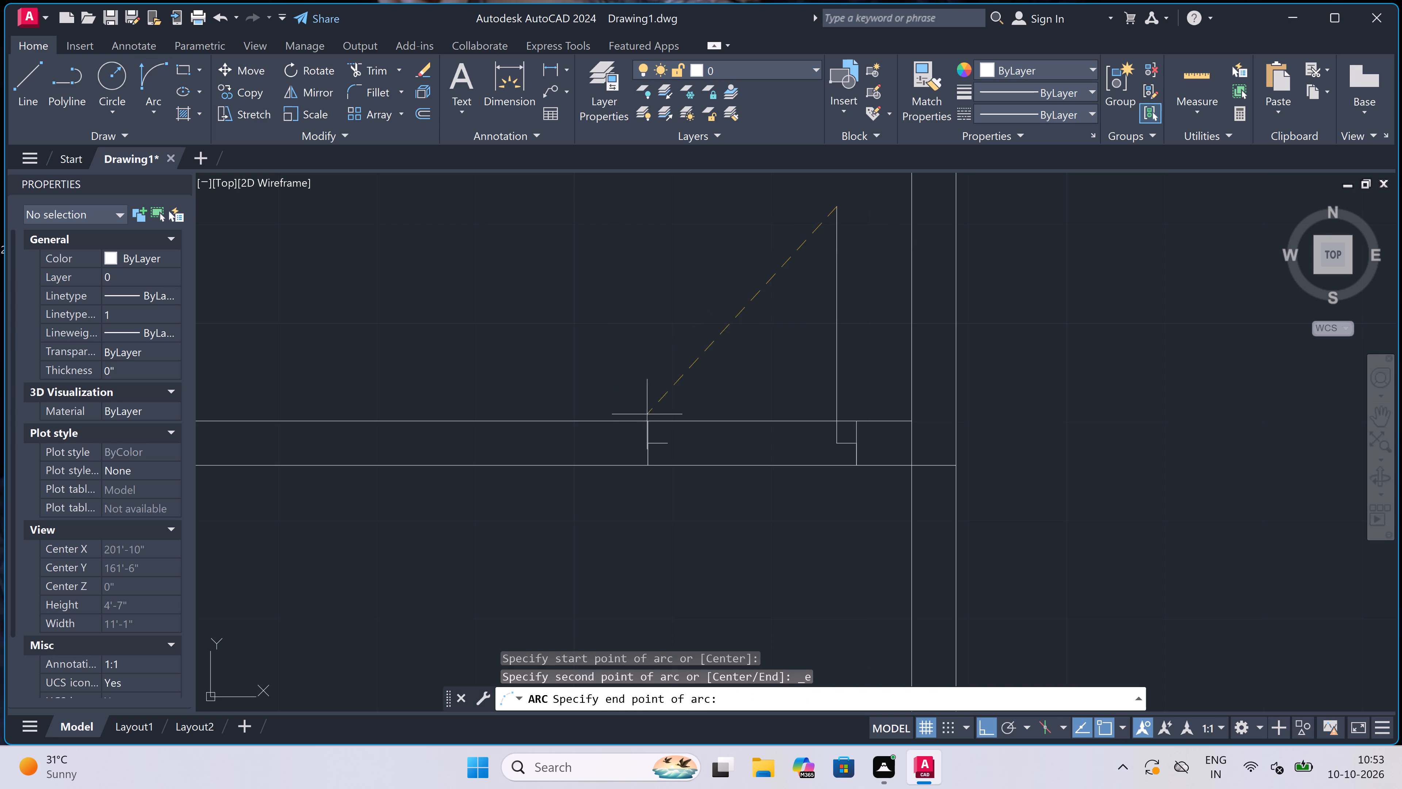
{"action": "left_click", "coordinate": [674, 442]}
{"action": "scroll", "coordinate": [673, 441], "scroll_direction": "down", "scroll_amount": 2}
{"action": "left_click", "coordinate": [635, 357]}
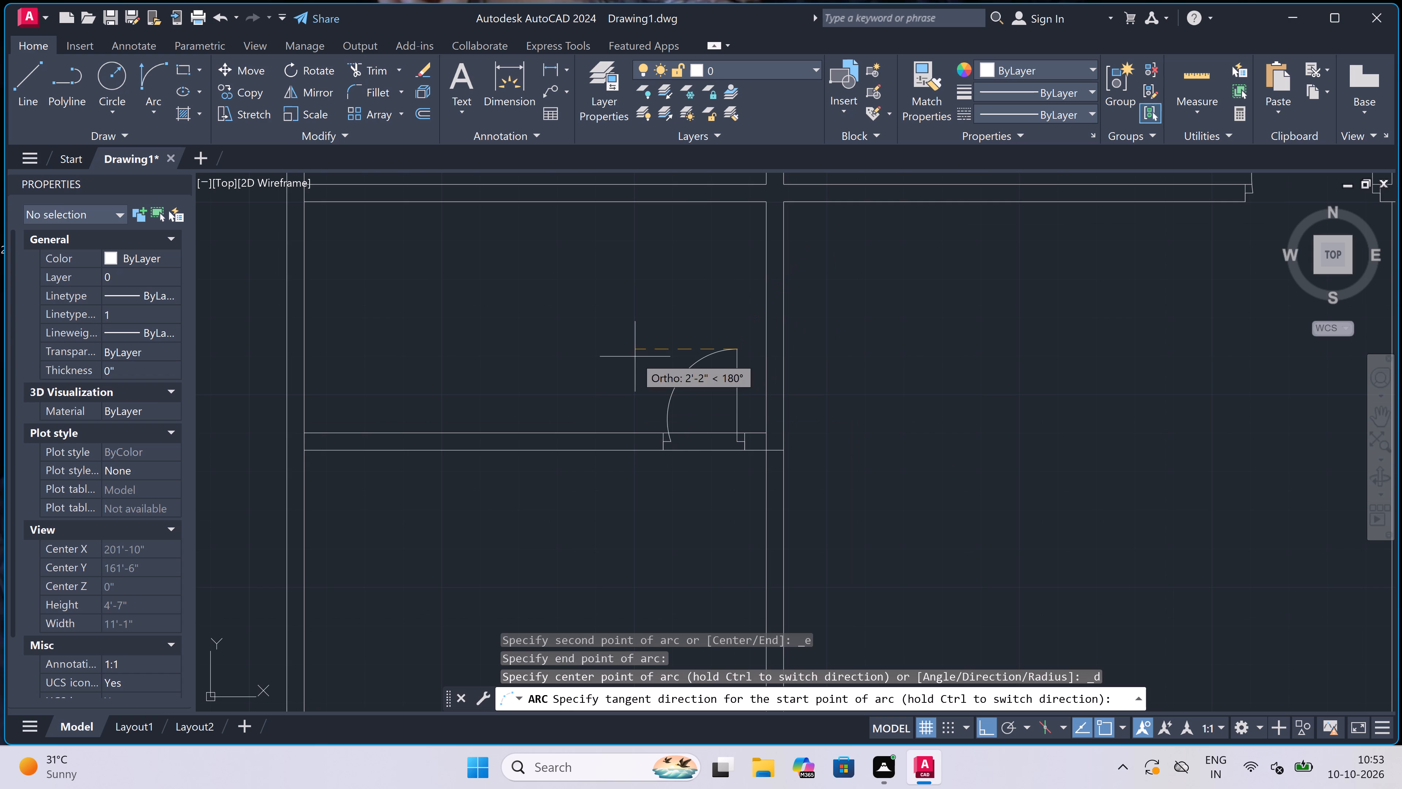
{"action": "key", "text": "Escape"}
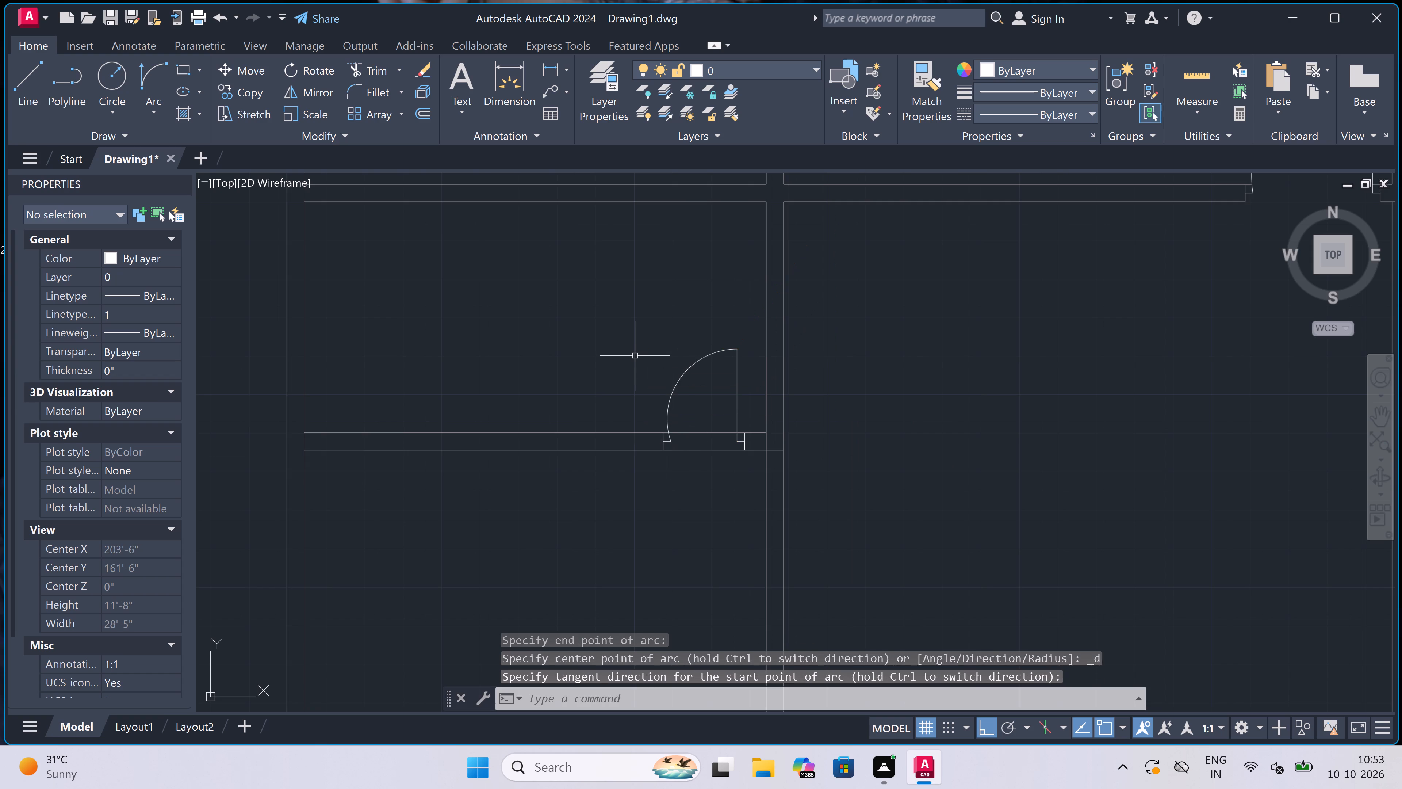
Trim both partition lines out of the new door opening between its two jambs.
{"action": "key", "text": "t"}
{"action": "key", "text": "r"}
{"action": "key", "text": "space"}
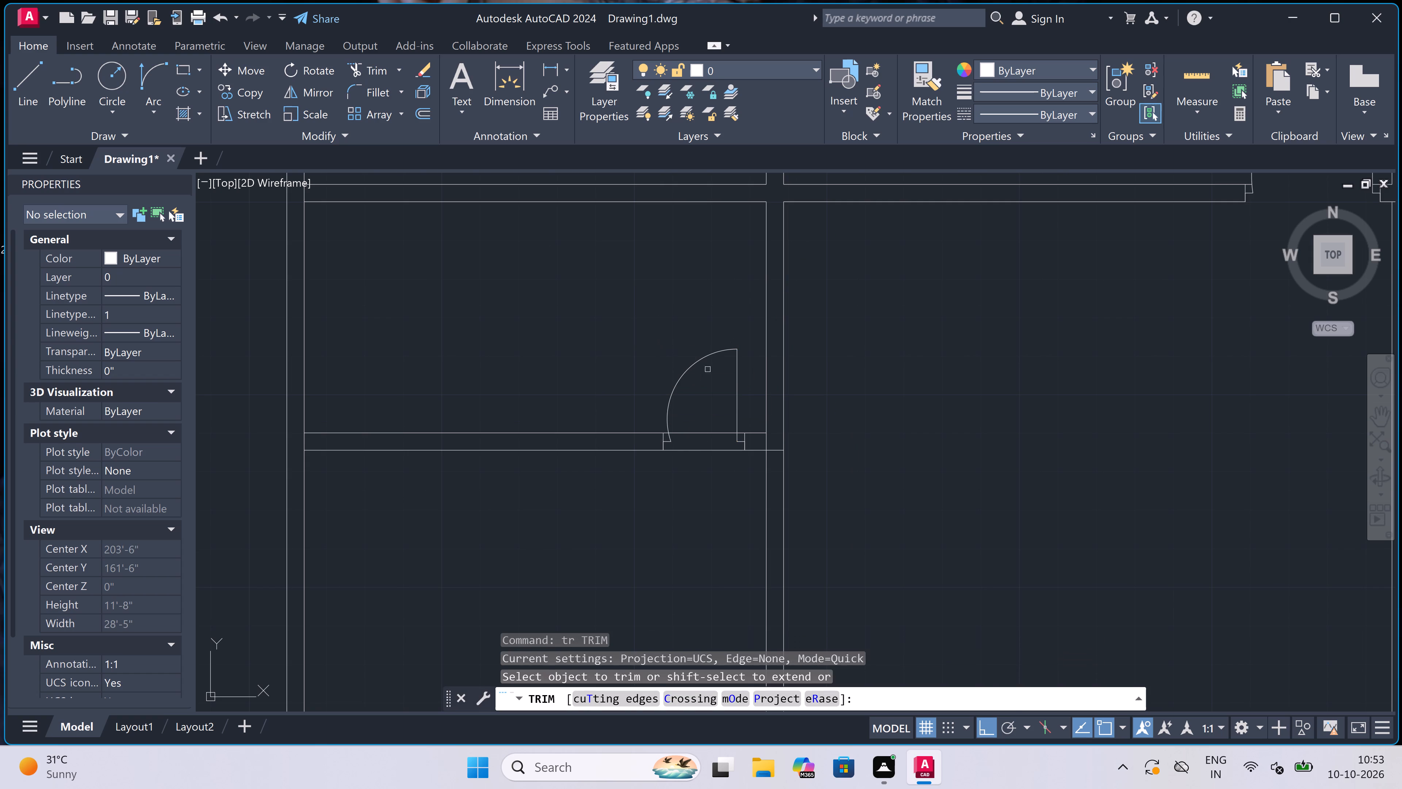
{"action": "left_click", "coordinate": [705, 380]}
{"action": "left_click", "coordinate": [701, 473]}
Trim the left vertical partition's west line where it crosses the new door's partition.
{"action": "scroll", "coordinate": [762, 451], "scroll_direction": "up", "scroll_amount": 2}
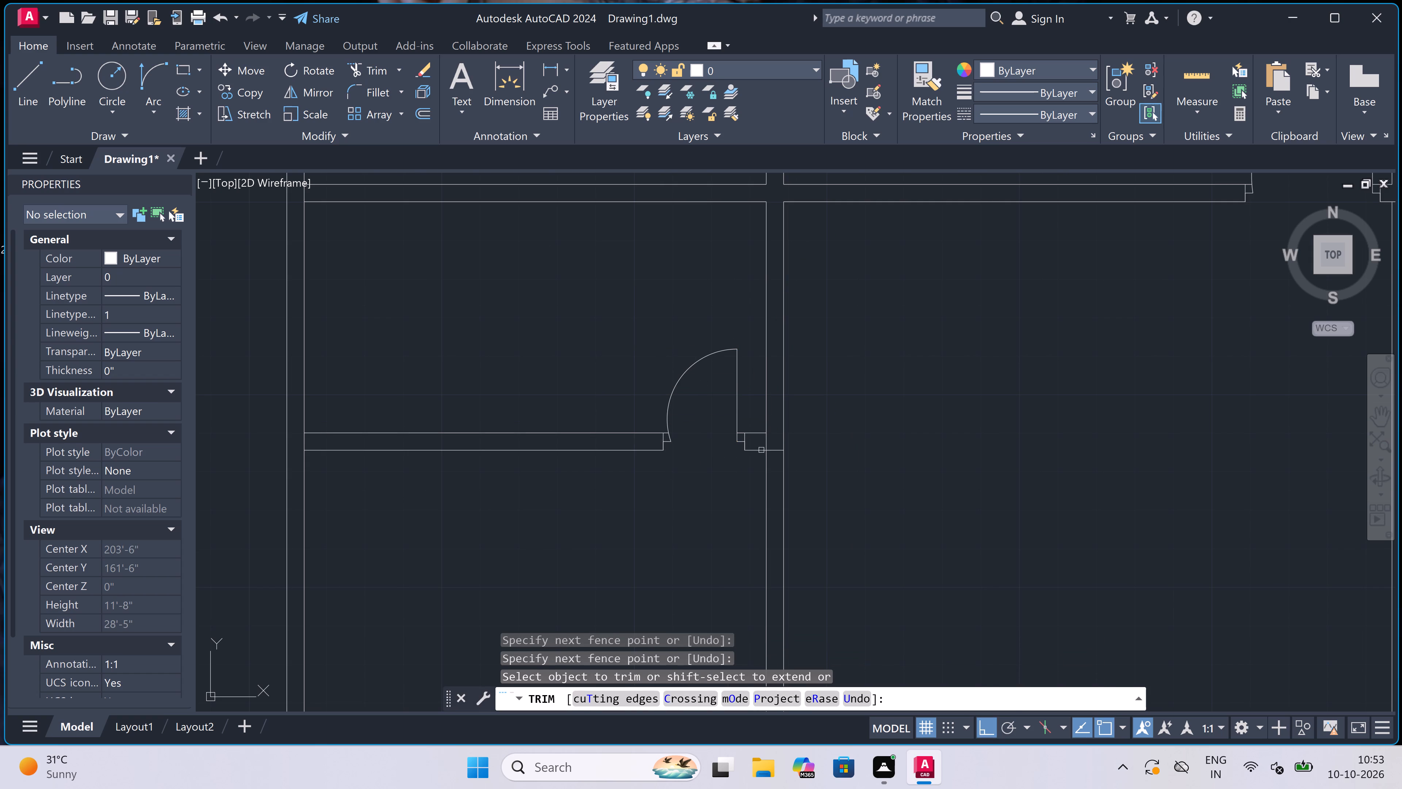
{"action": "scroll", "coordinate": [762, 451], "scroll_direction": "up", "scroll_amount": 1}
{"action": "left_click", "coordinate": [770, 425]}
{"action": "left_click", "coordinate": [790, 424]}
Trim away both lines of the left vertical partition below the new door's partition.
{"action": "scroll", "coordinate": [788, 394], "scroll_direction": "down", "scroll_amount": 2}
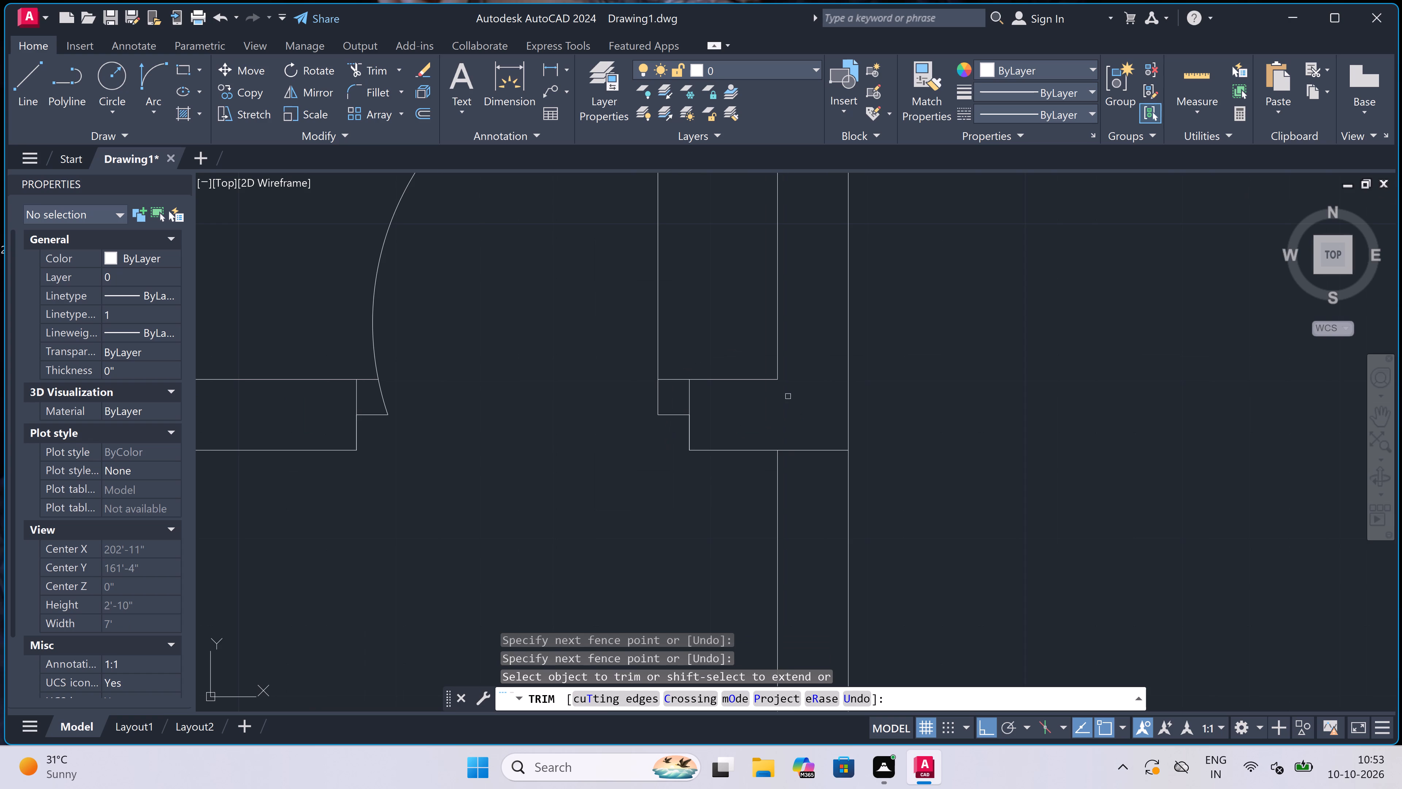
{"action": "scroll", "coordinate": [788, 394], "scroll_direction": "down", "scroll_amount": 3}
{"action": "left_click", "coordinate": [812, 423]}
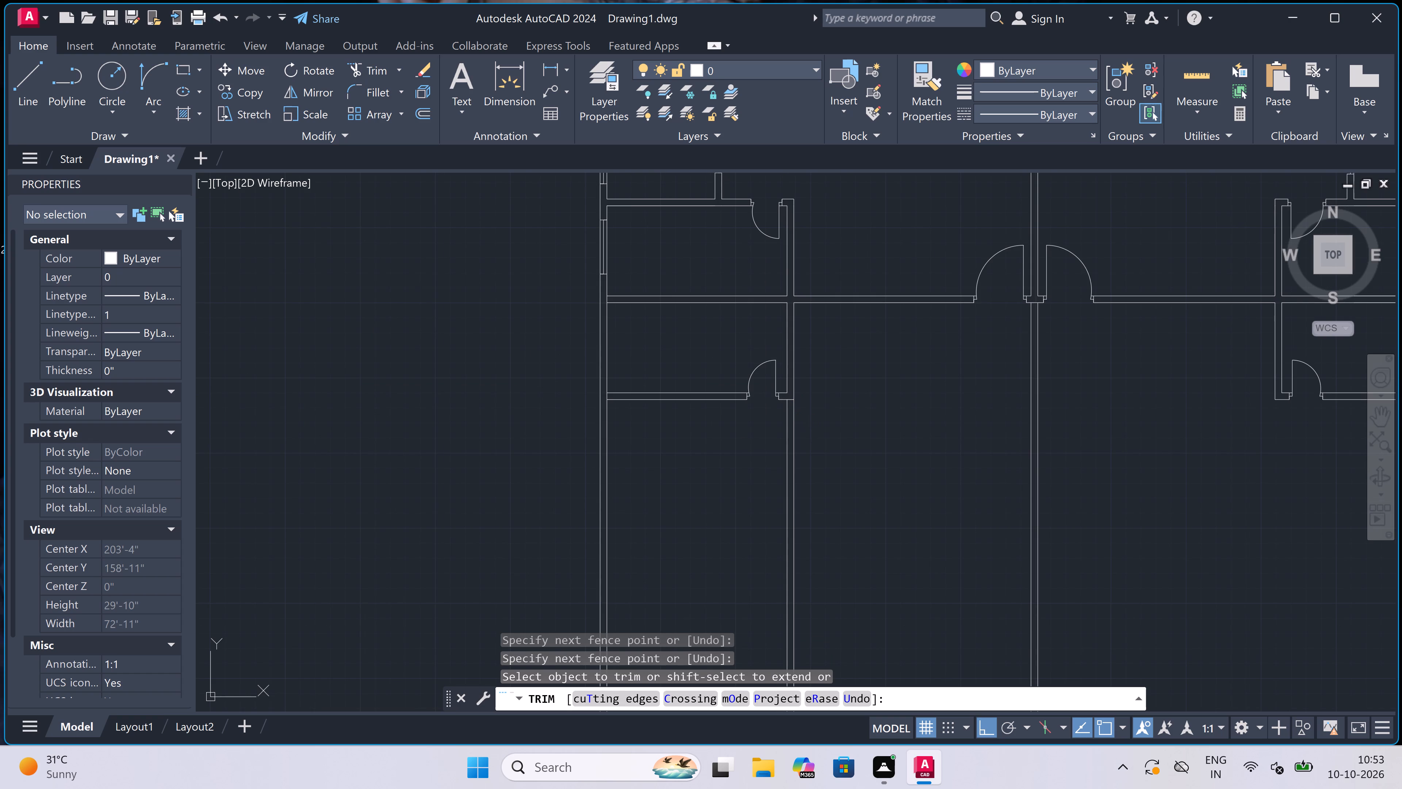
{"action": "left_click", "coordinate": [743, 418]}
{"action": "key", "text": "Escape"}
Draw a window's end line across the west outer wall in the lower-left room, with a 3' centre line running south from its midpoint.
{"action": "scroll", "coordinate": [687, 396], "scroll_direction": "down", "scroll_amount": 2}
{"action": "scroll", "coordinate": [640, 363], "scroll_direction": "up", "scroll_amount": 3}
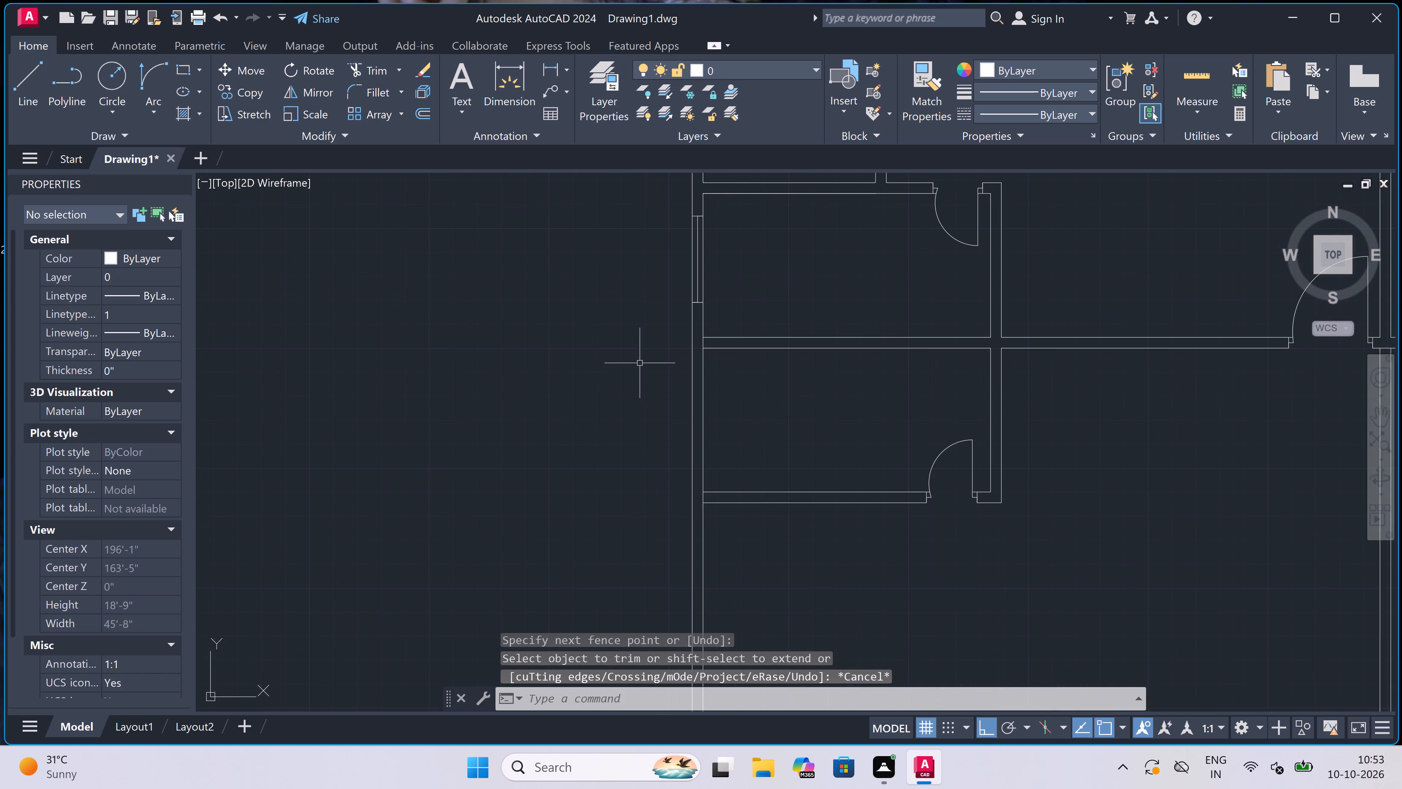
{"action": "key", "text": "l"}
{"action": "key", "text": "space"}
{"action": "scroll", "coordinate": [704, 378], "scroll_direction": "up", "scroll_amount": 1}
{"action": "left_click", "coordinate": [703, 370]}
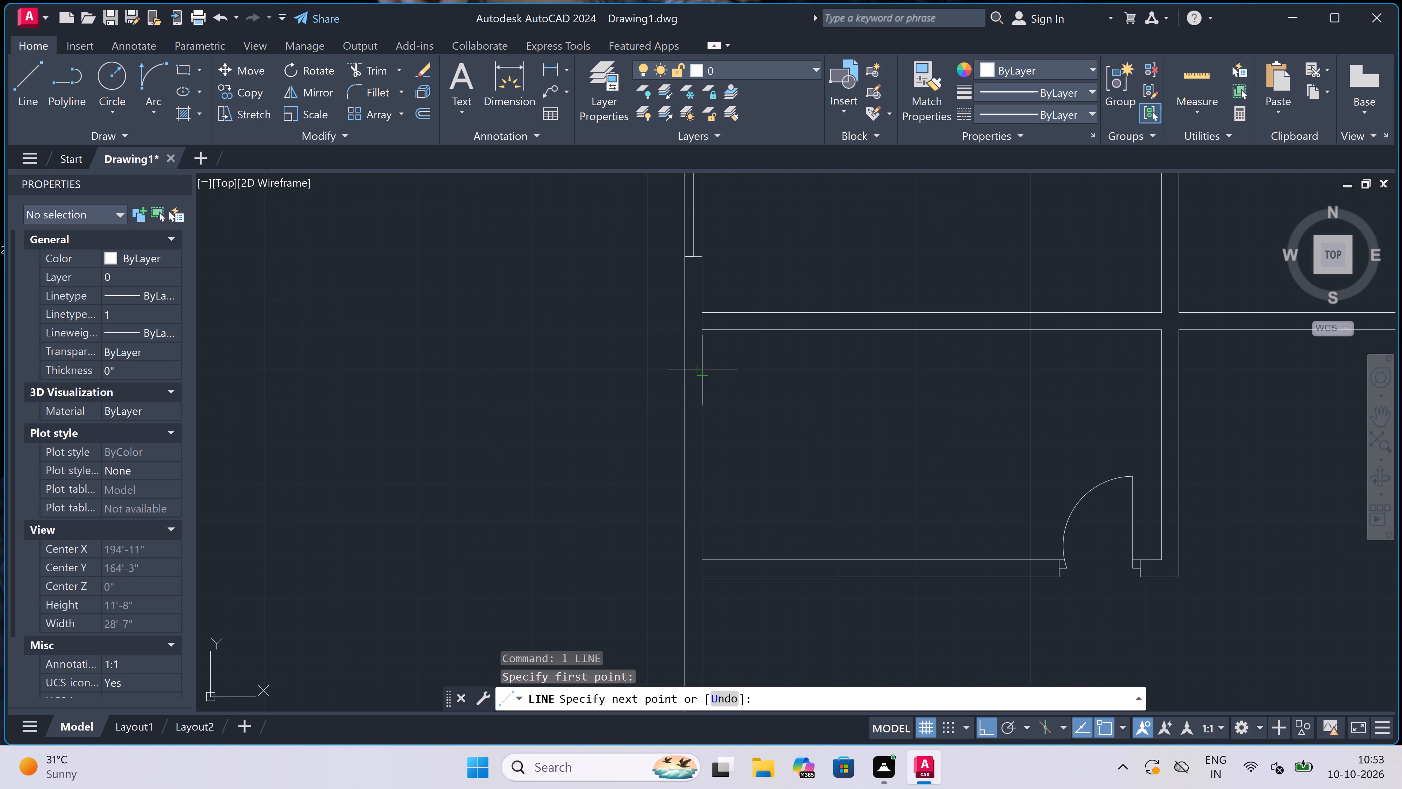
{"action": "left_click", "coordinate": [676, 372]}
{"action": "scroll", "coordinate": [692, 367], "scroll_direction": "up", "scroll_amount": 2}
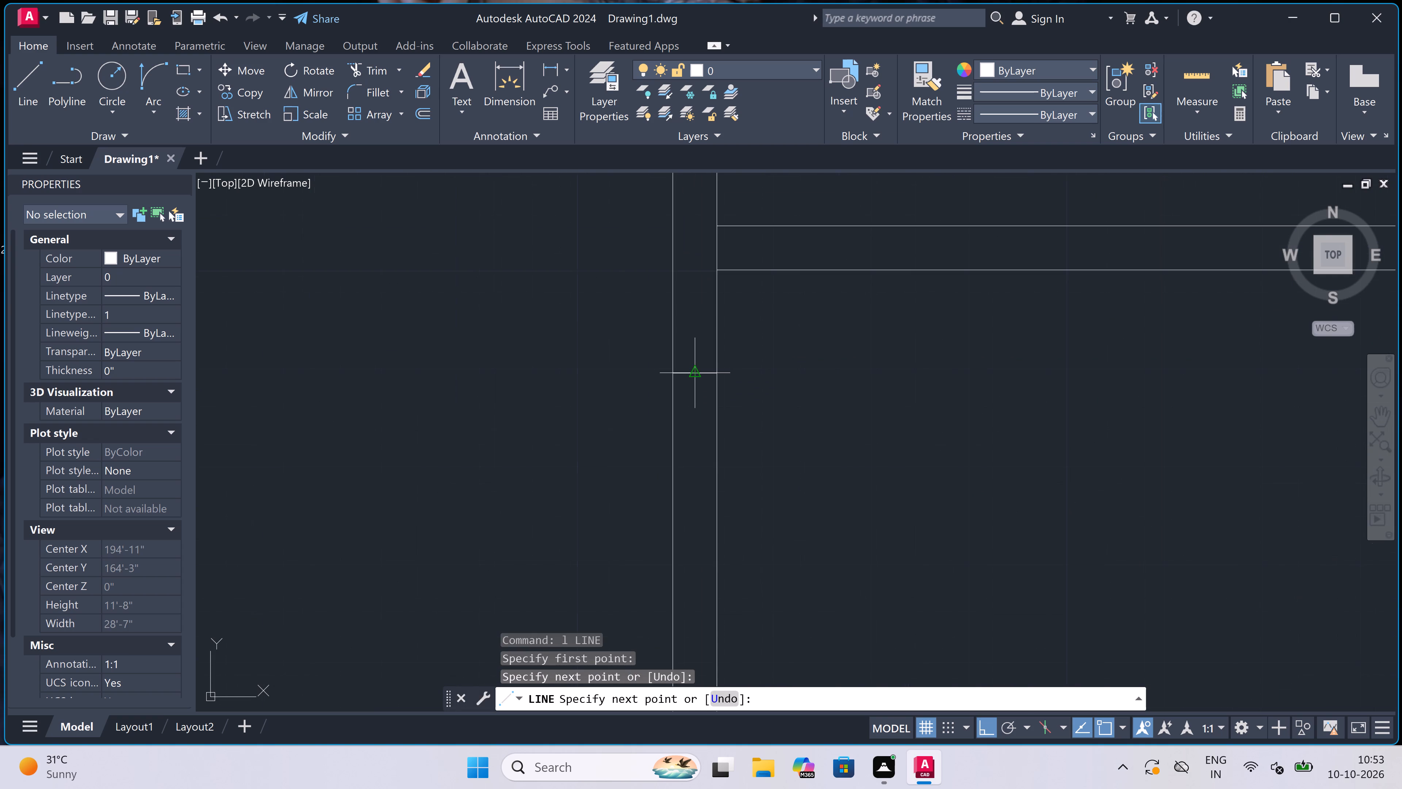
{"action": "left_click", "coordinate": [695, 367]}
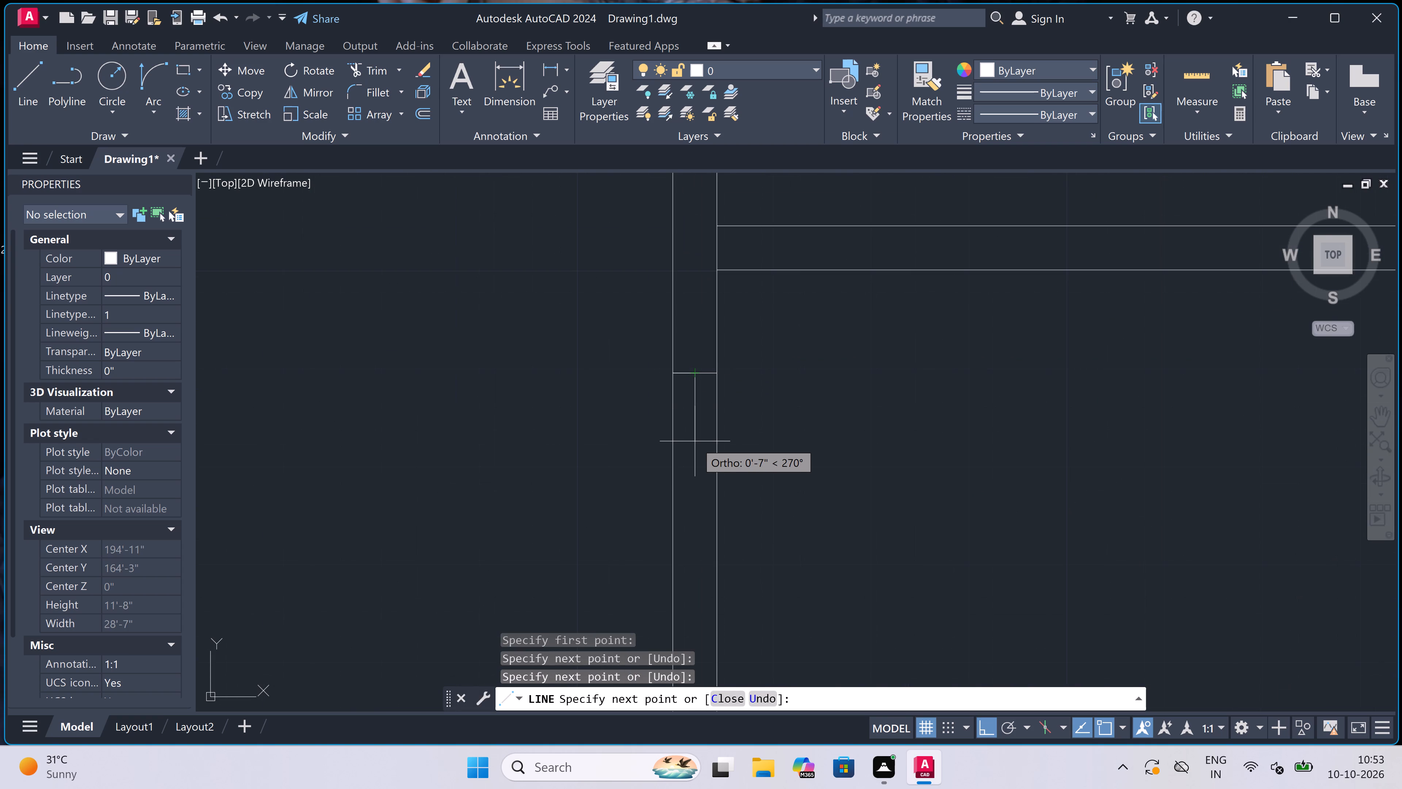
{"action": "scroll", "coordinate": [695, 441], "scroll_direction": "up", "scroll_amount": 2}
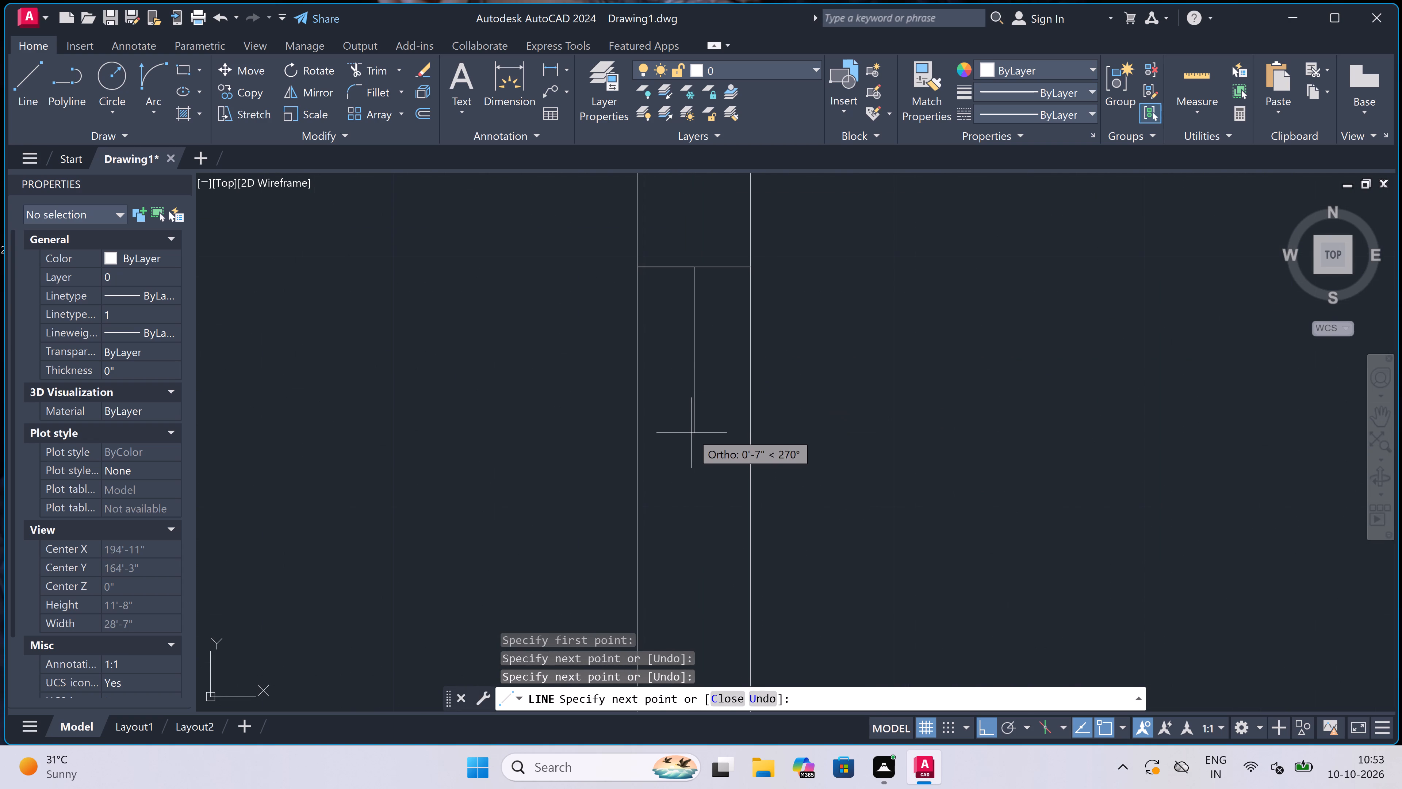
{"action": "type", "text": "3'"}
{"action": "key", "text": "space"}
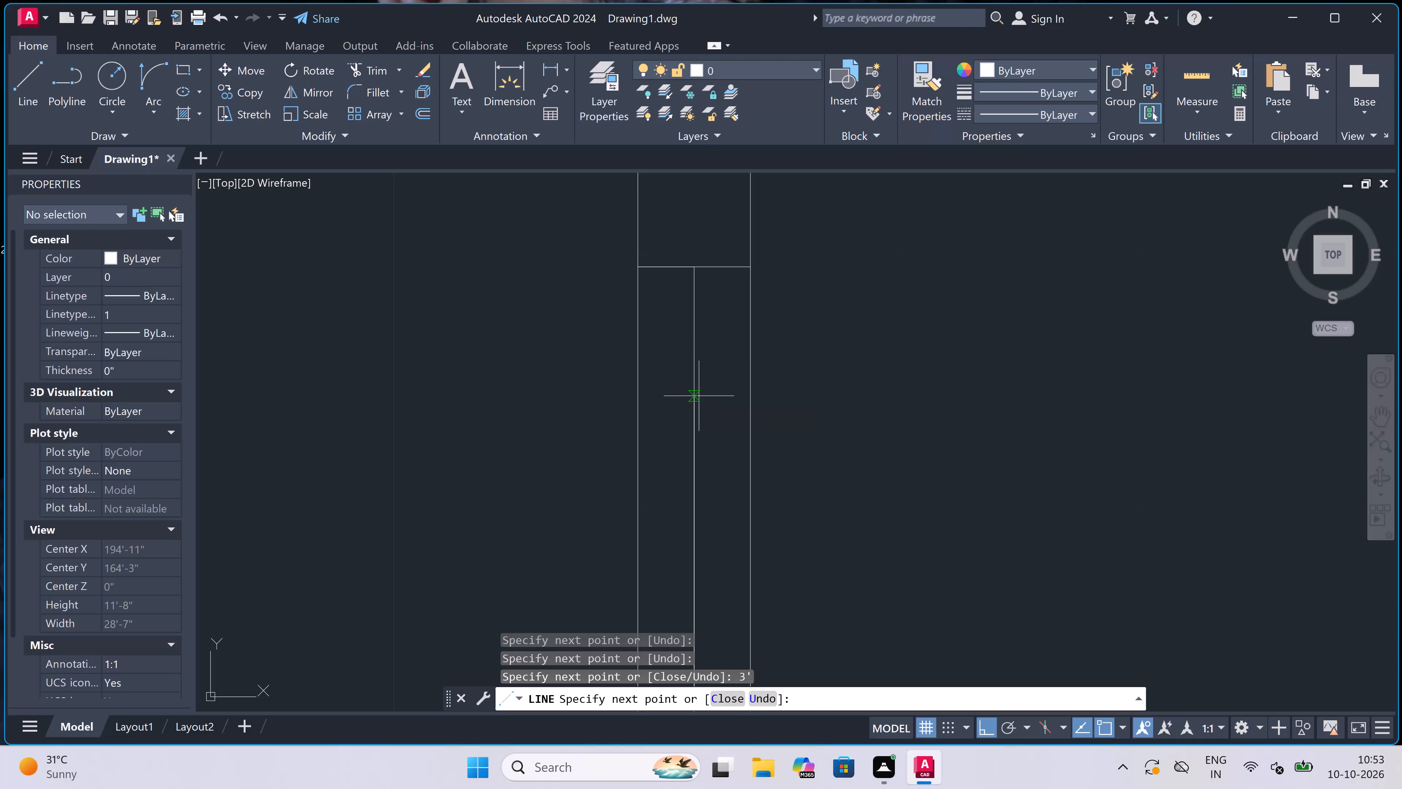
Close the new window with a line across both wall faces at the centre line's south end.
{"action": "scroll", "coordinate": [715, 339], "scroll_direction": "down", "scroll_amount": 4}
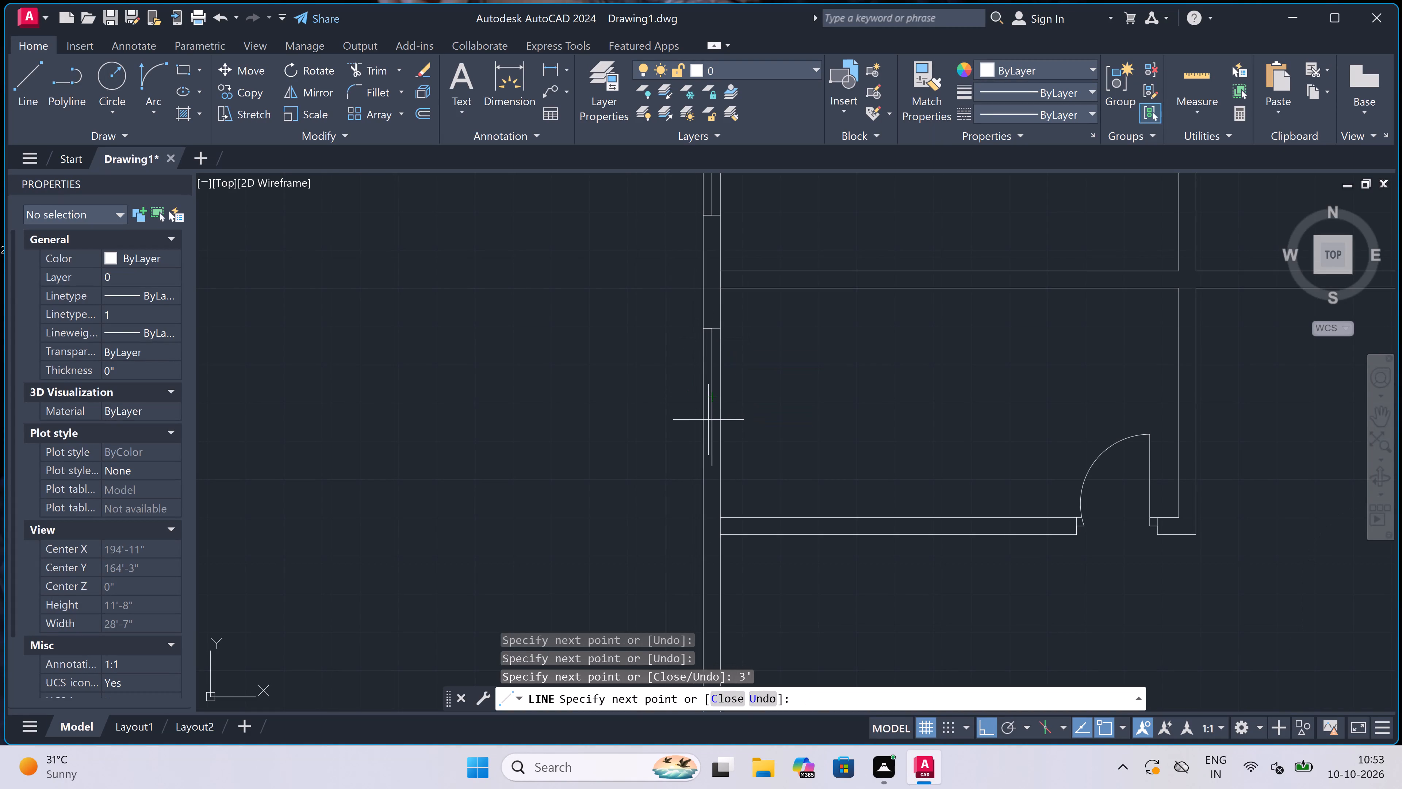
{"action": "scroll", "coordinate": [707, 430], "scroll_direction": "up", "scroll_amount": 3}
{"action": "scroll", "coordinate": [702, 428], "scroll_direction": "down", "scroll_amount": 1}
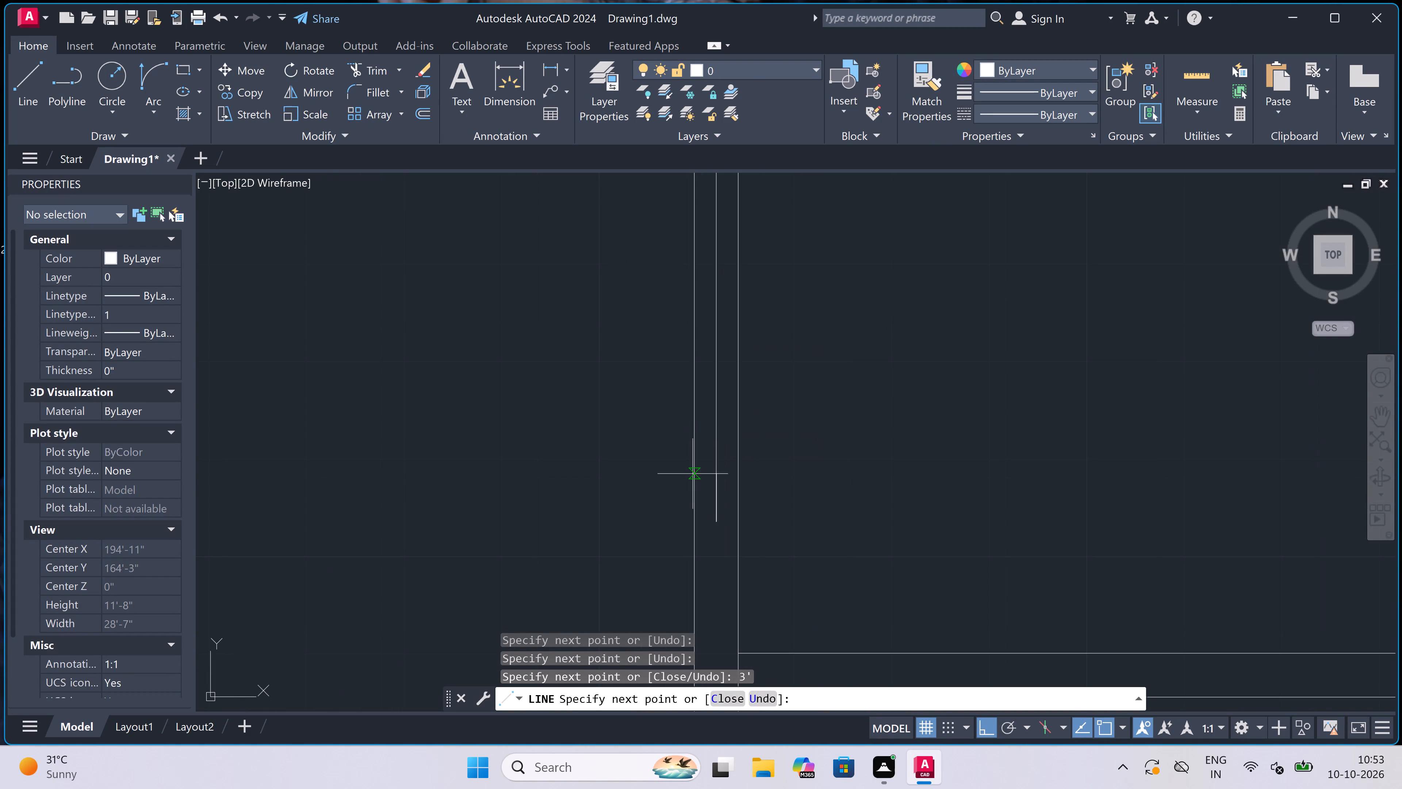
{"action": "scroll", "coordinate": [687, 487], "scroll_direction": "up", "scroll_amount": 2}
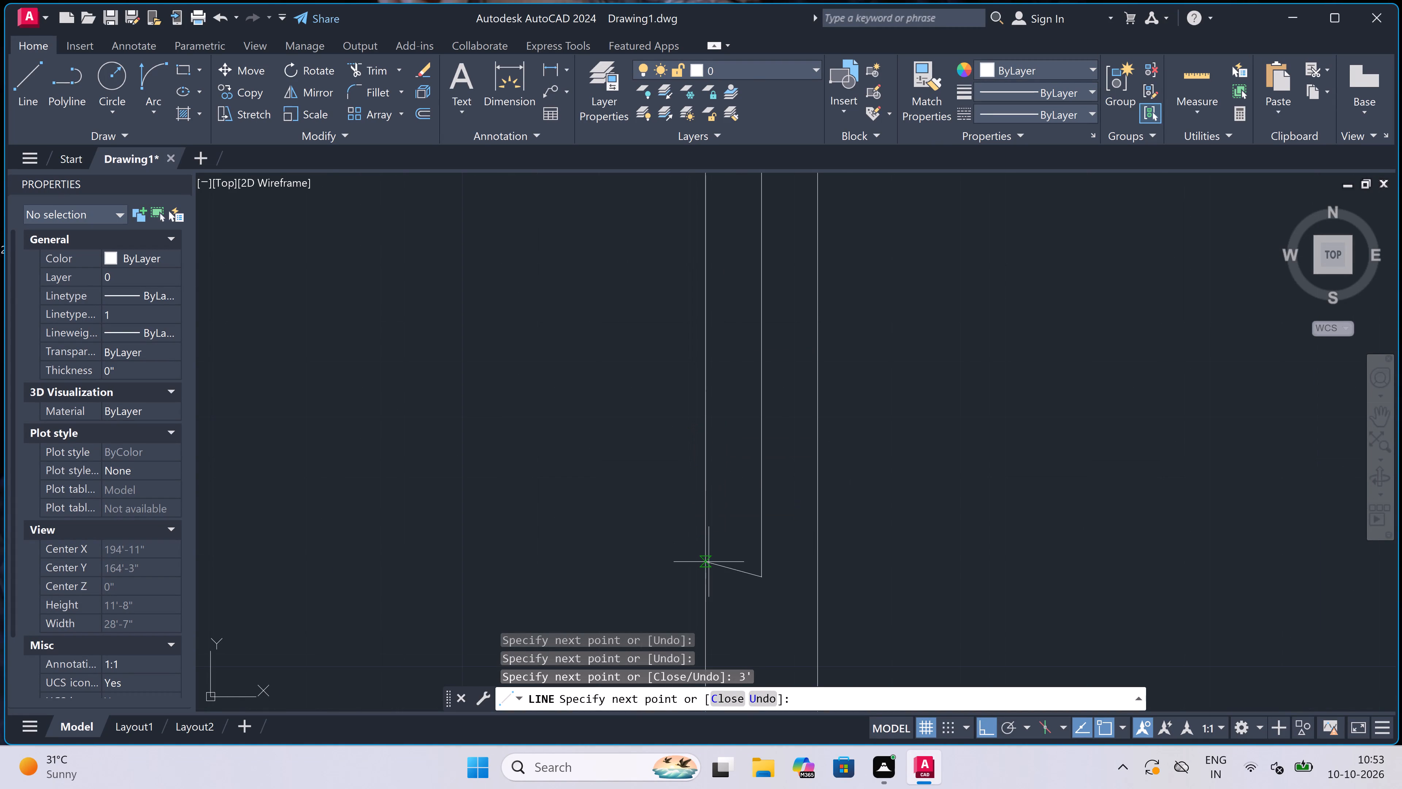
{"action": "left_click", "coordinate": [709, 580]}
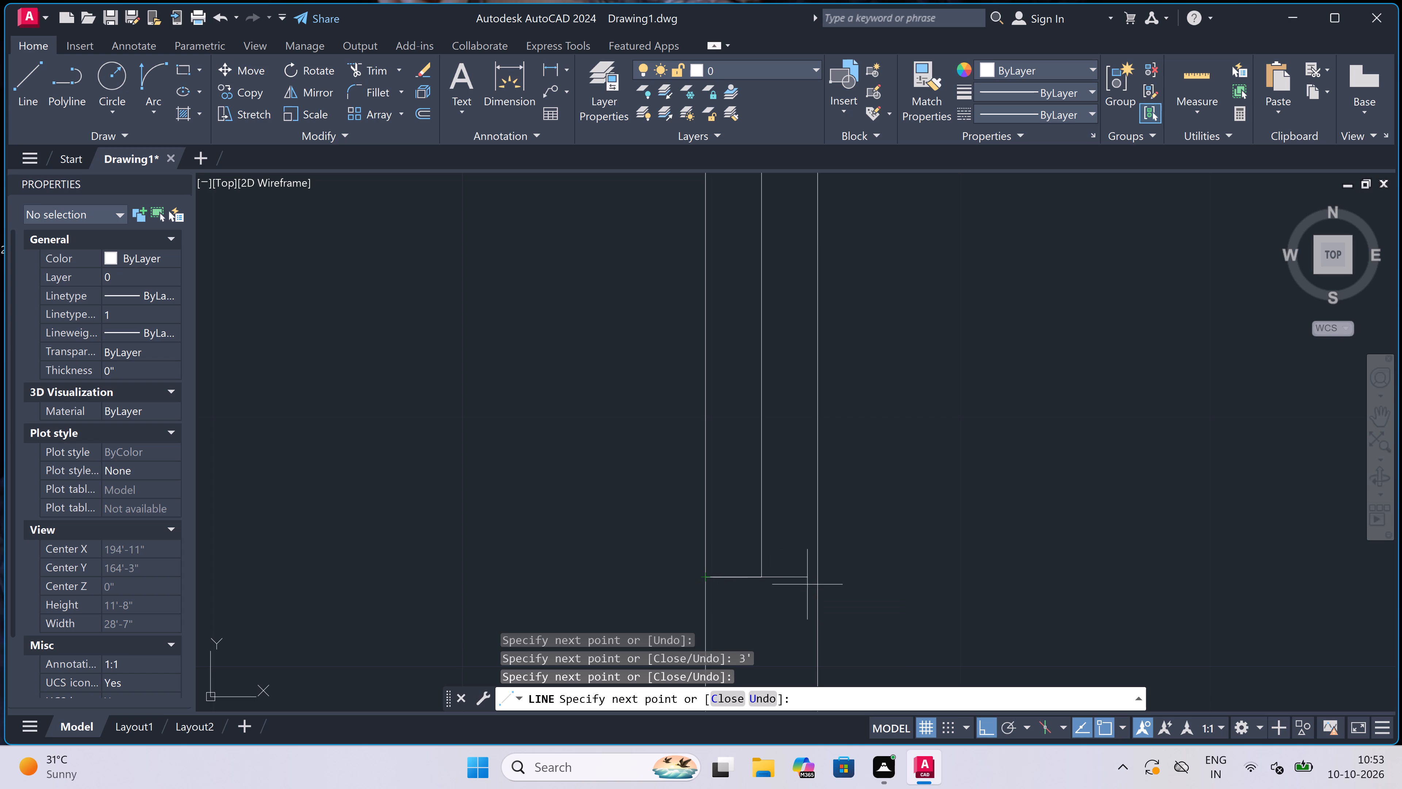
{"action": "left_click", "coordinate": [816, 578]}
{"action": "key", "text": "Escape"}
{"action": "scroll", "coordinate": [742, 430], "scroll_direction": "down", "scroll_amount": 5}
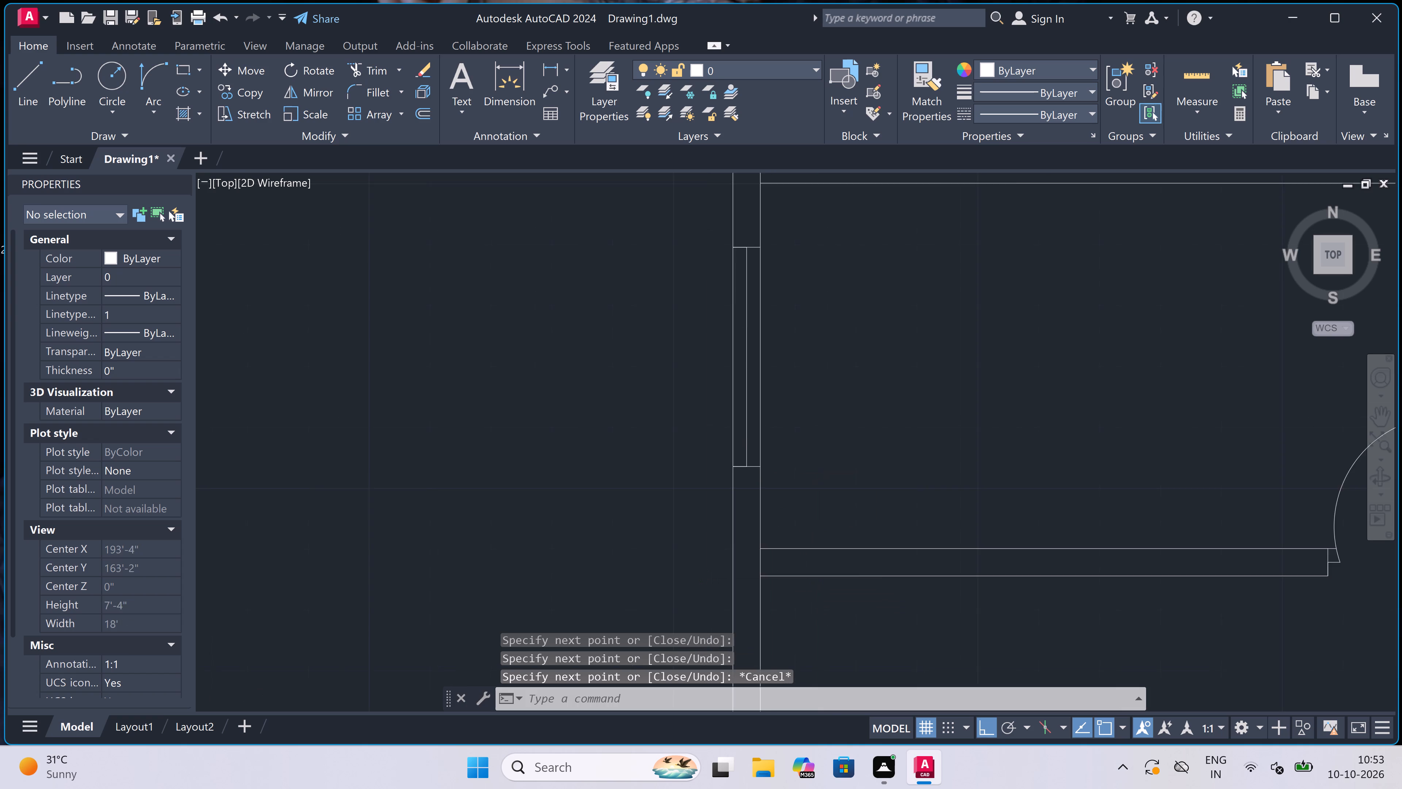
Draw an L-shaped inner line in the lower-left room, about 4' north from its south partition and east to the east partition.
{"action": "key", "text": "space"}
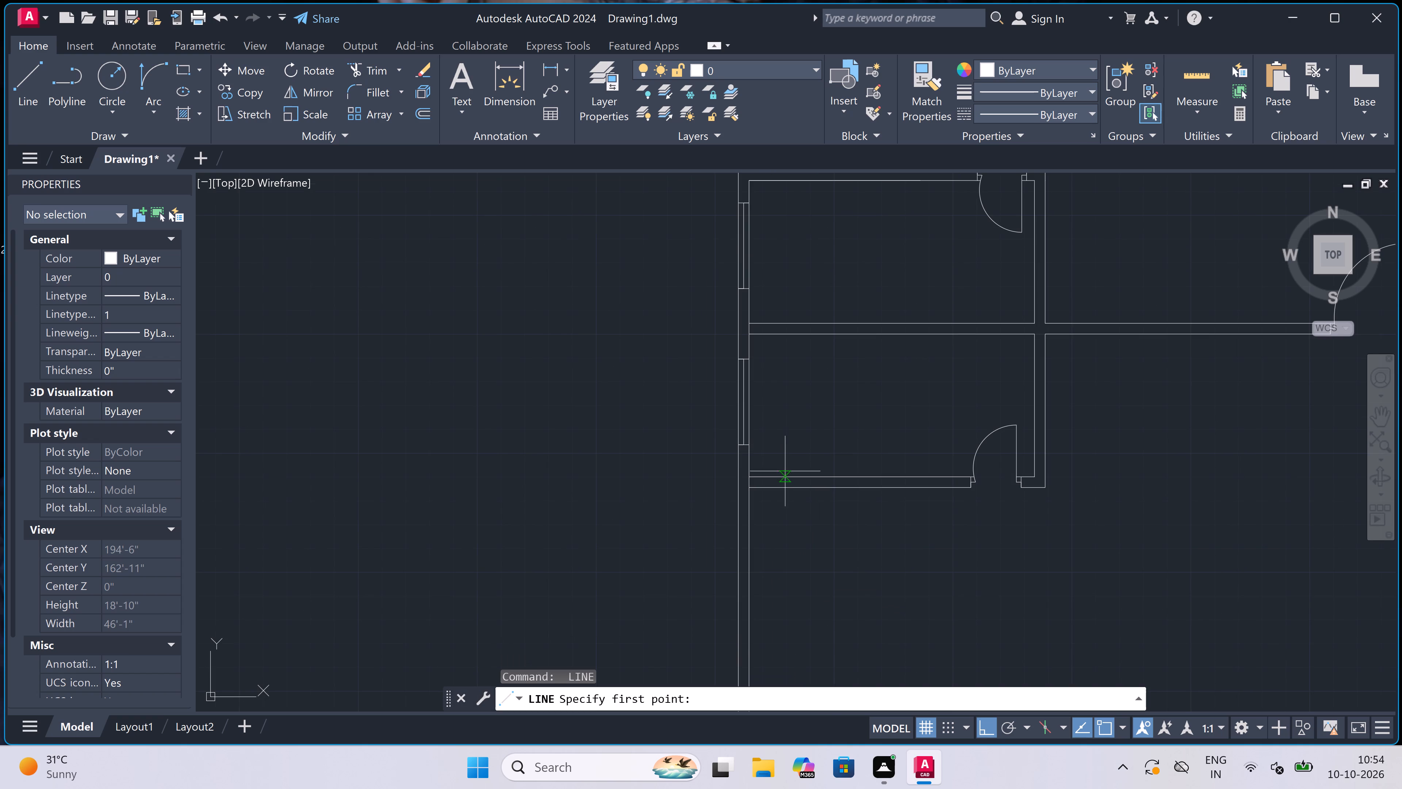
{"action": "left_click", "coordinate": [785, 476]}
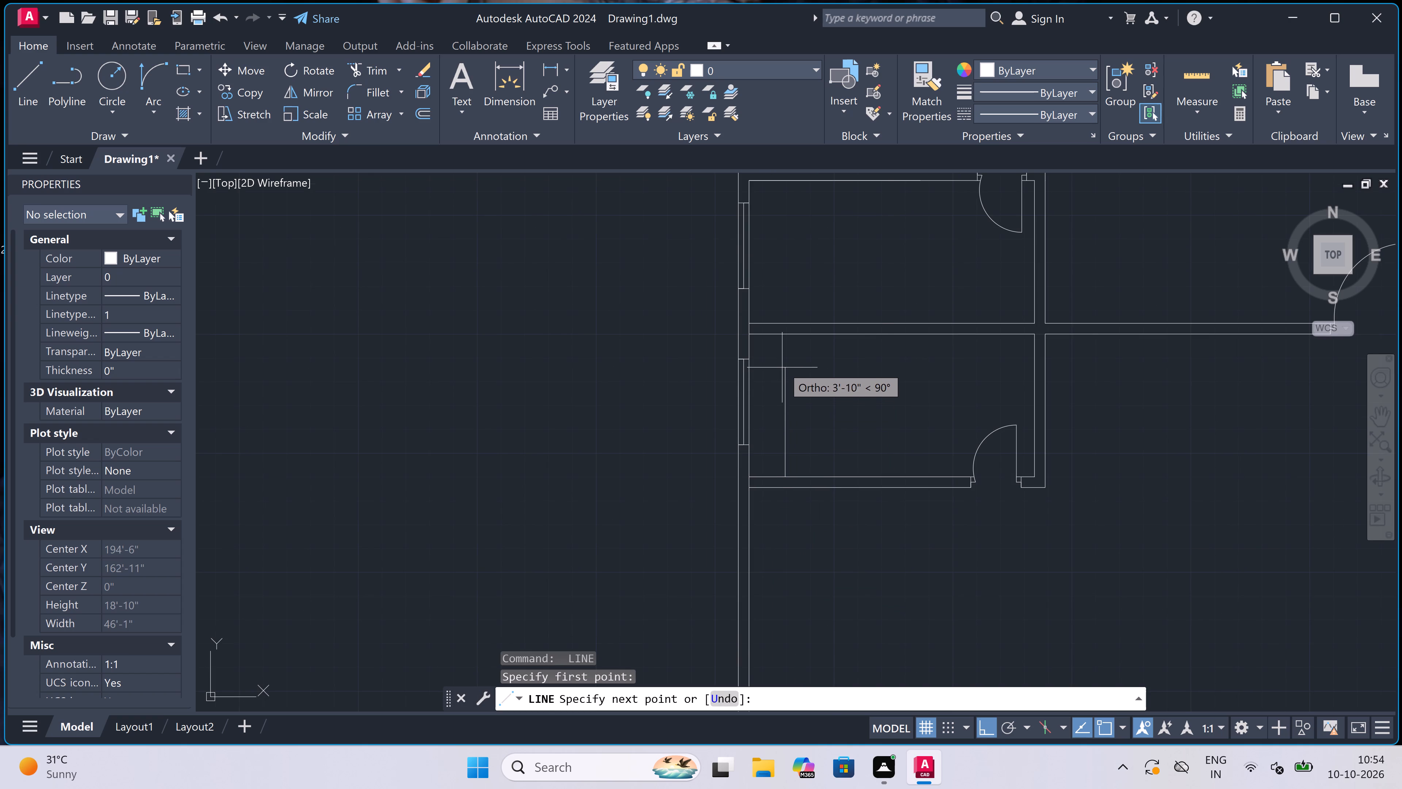
{"action": "left_click", "coordinate": [783, 363]}
{"action": "scroll", "coordinate": [1013, 374], "scroll_direction": "up", "scroll_amount": 1}
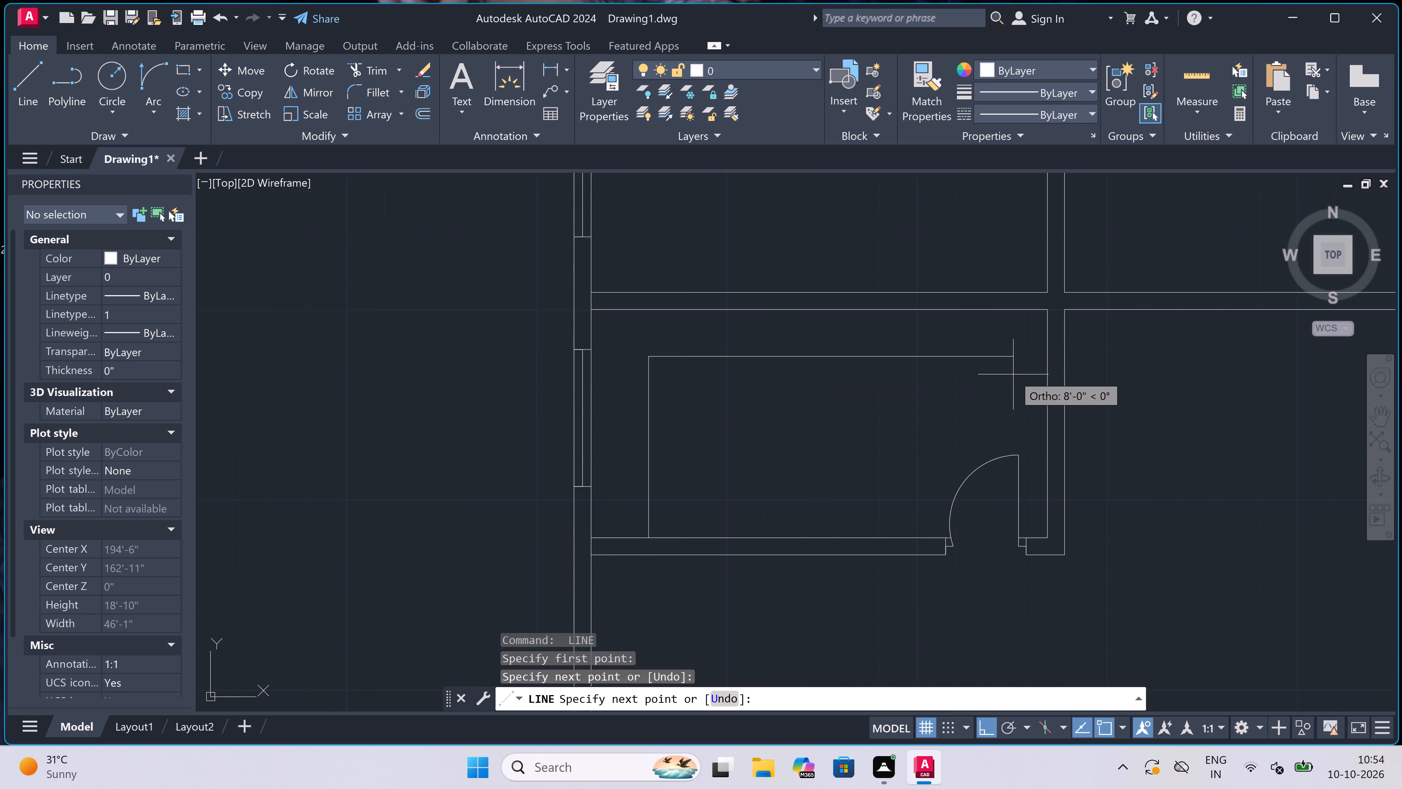
{"action": "scroll", "coordinate": [1013, 372], "scroll_direction": "up", "scroll_amount": 1}
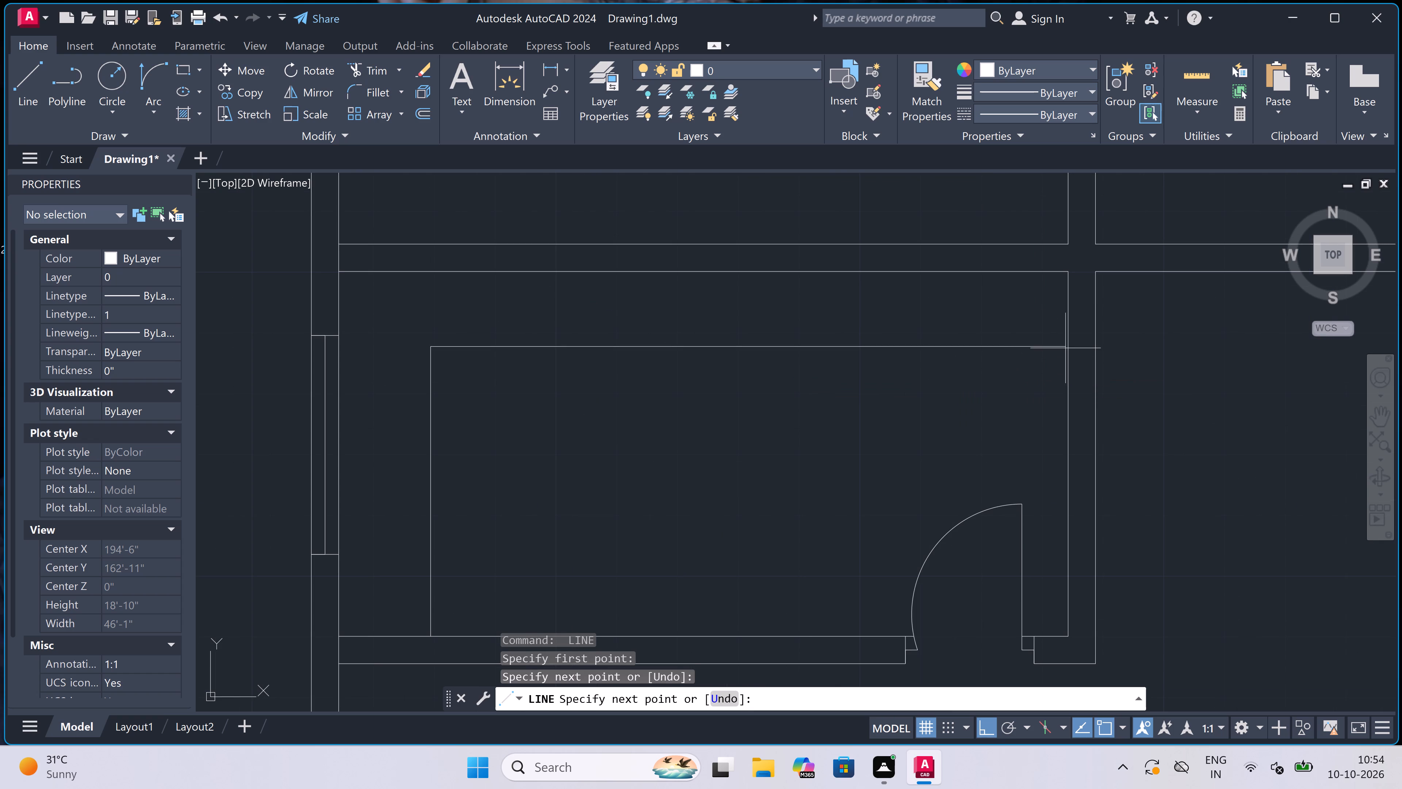
{"action": "left_click", "coordinate": [1069, 346]}
{"action": "key", "text": "Escape"}
{"action": "scroll", "coordinate": [812, 396], "scroll_direction": "down", "scroll_amount": 5}
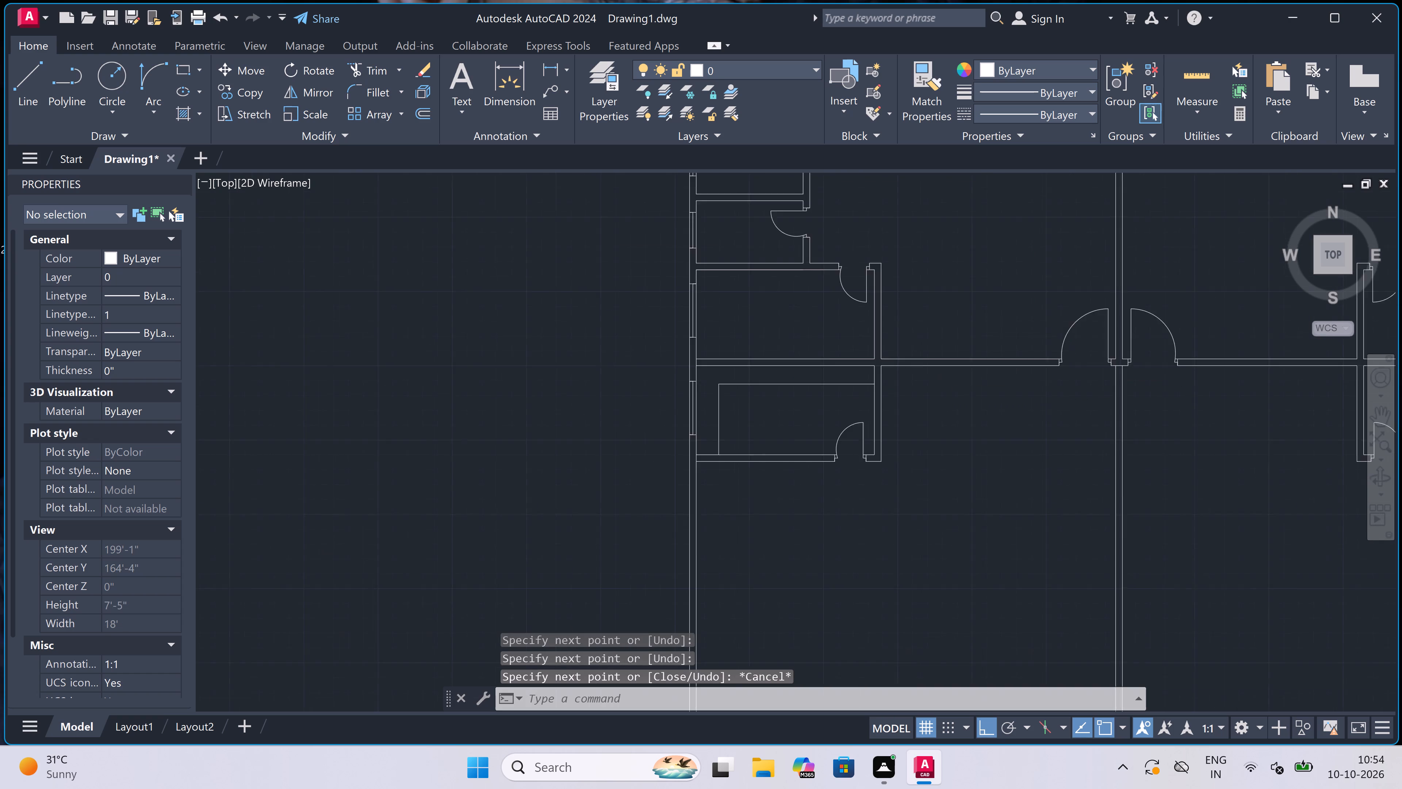
Draw an L-shaped inner line in the room above, about 9' west from its east partition and north to the north partition.
{"action": "scroll", "coordinate": [812, 351], "scroll_direction": "up", "scroll_amount": 3}
{"action": "key", "text": "space"}
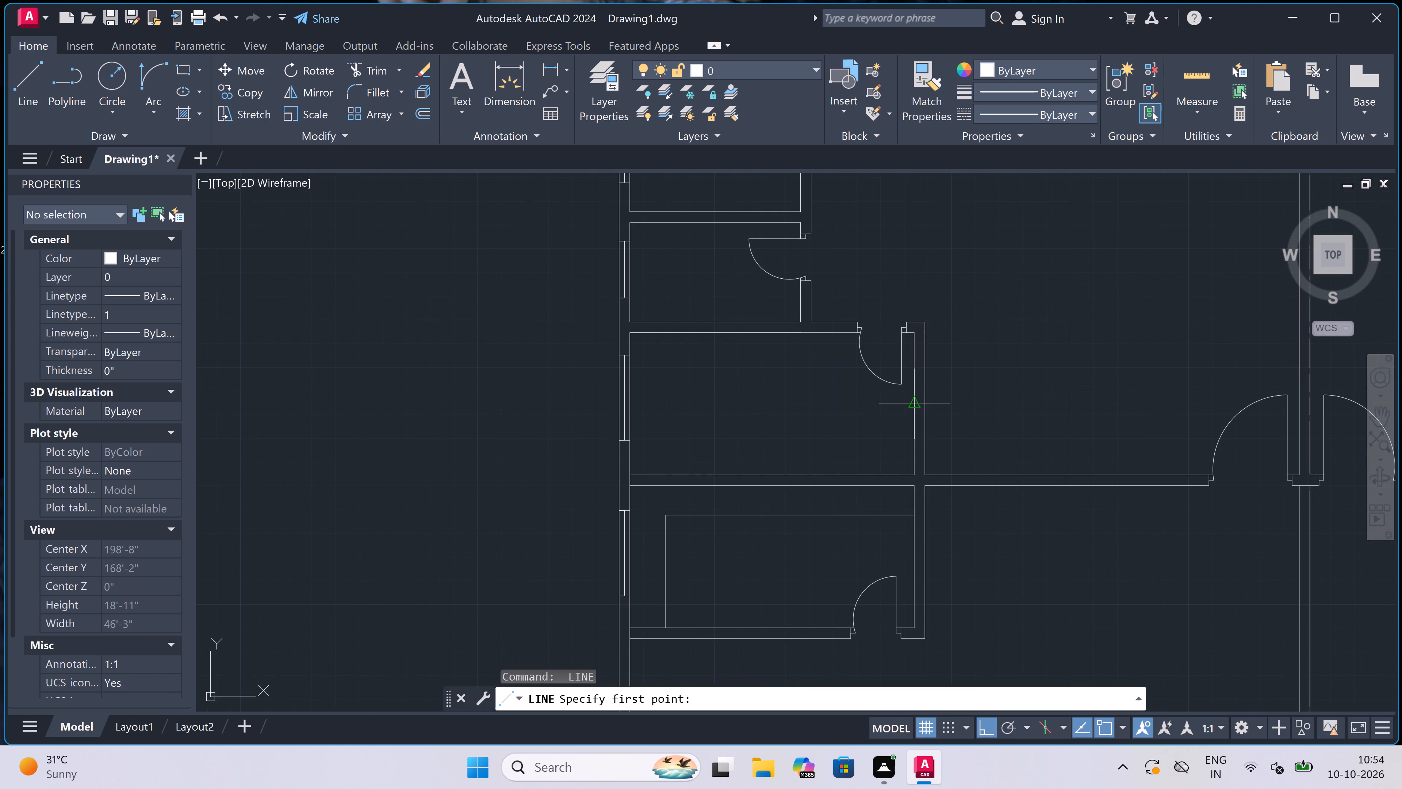
{"action": "left_click", "coordinate": [916, 440]}
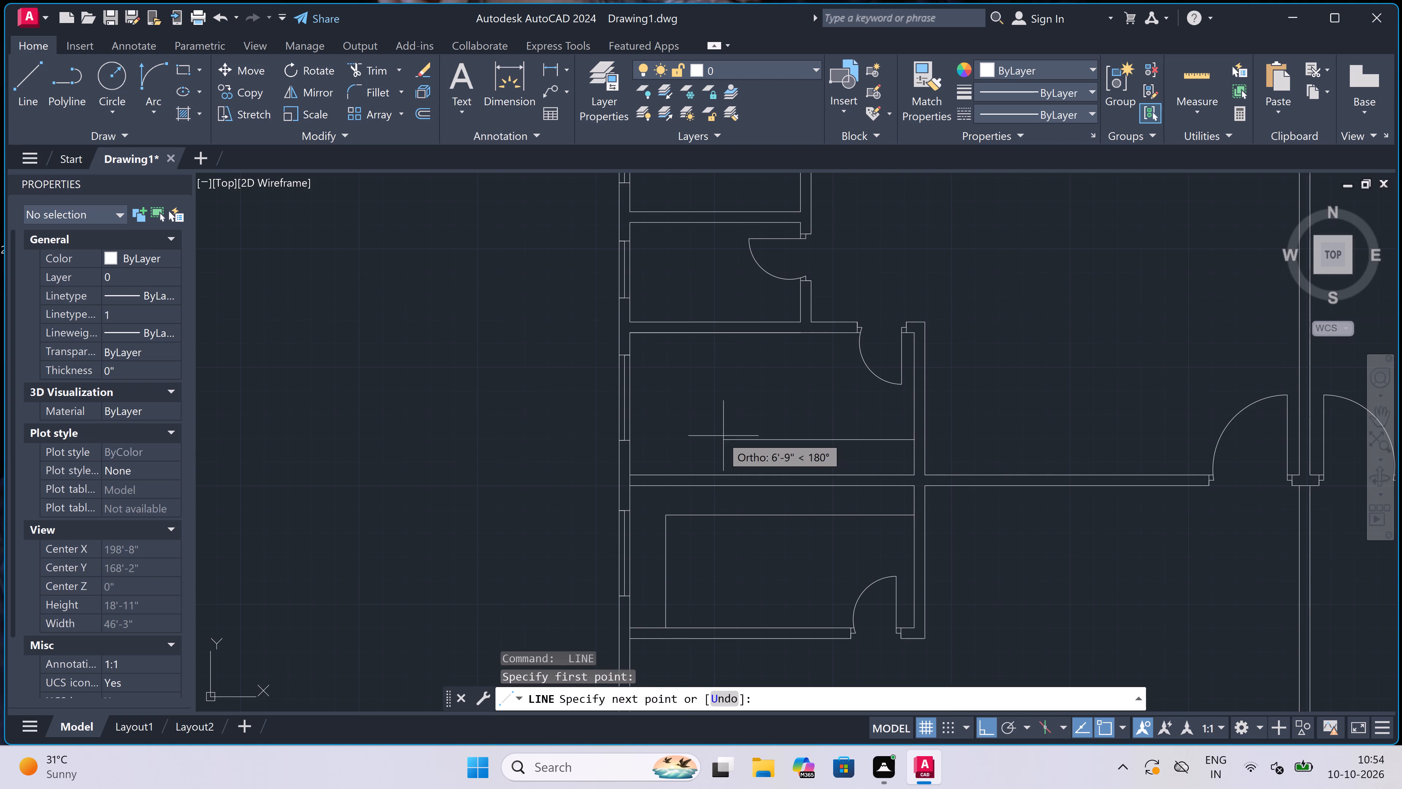
{"action": "left_click", "coordinate": [664, 442]}
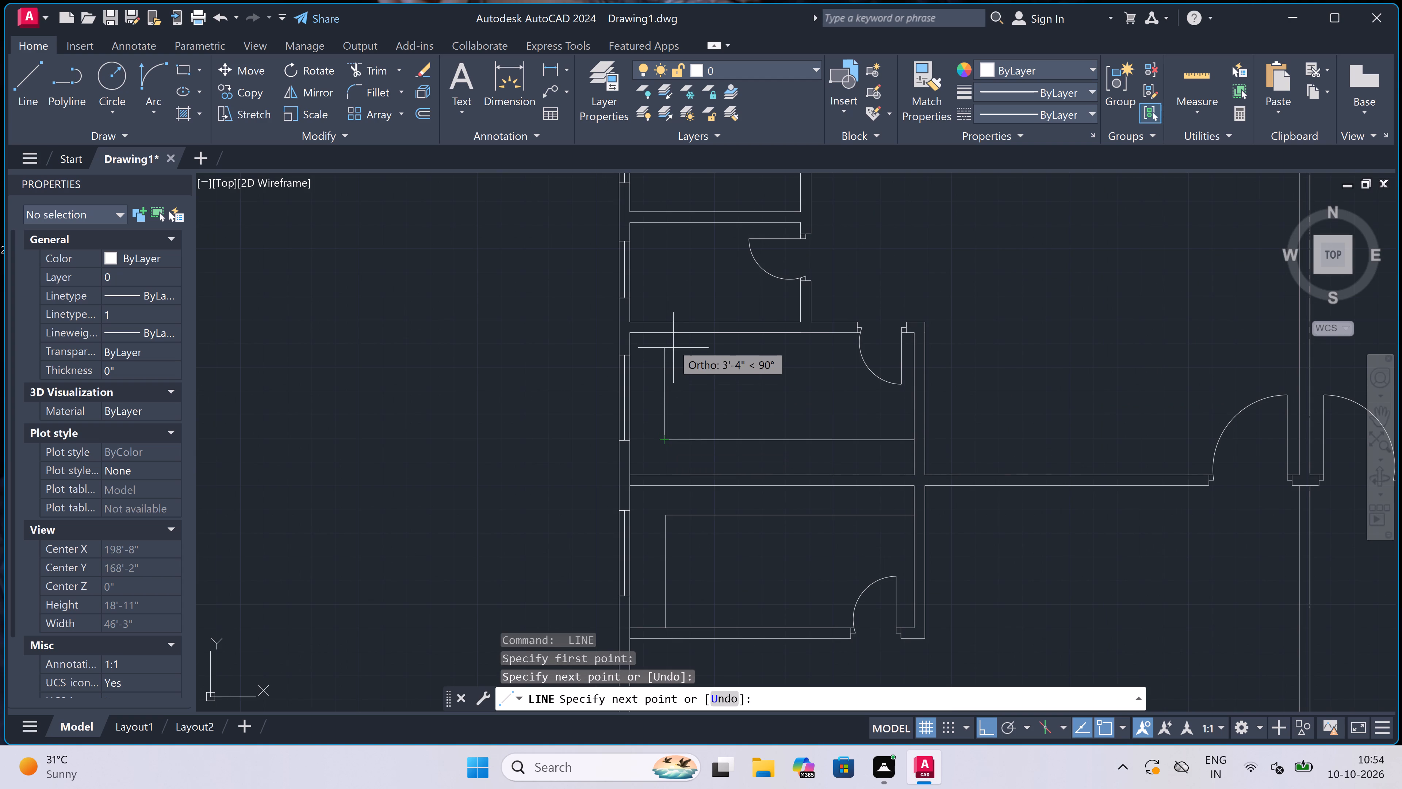
{"action": "left_click", "coordinate": [670, 338]}
{"action": "key", "text": "Escape"}
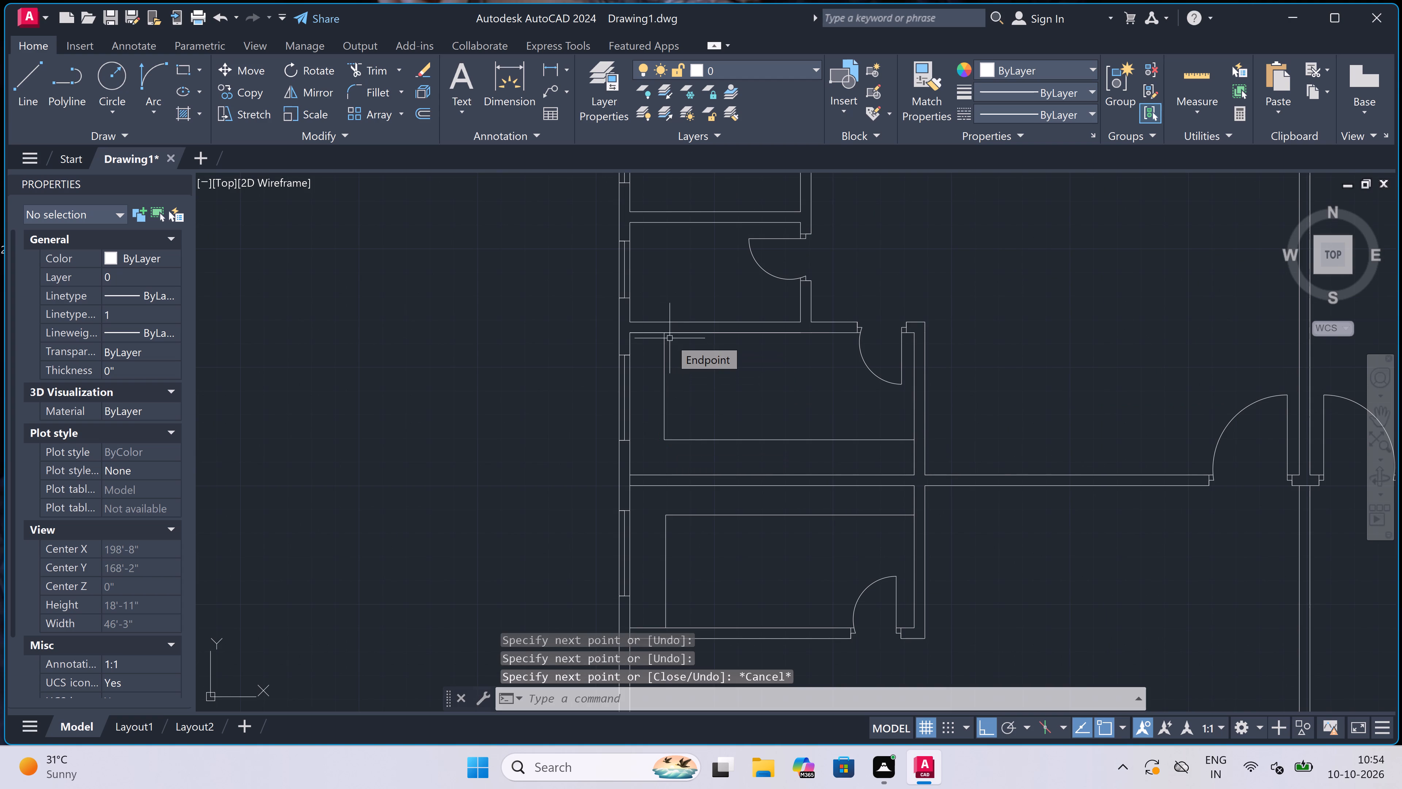
Offset the lower line of the southernmost east room's bottom partition 3'6" to the south.
{"action": "scroll", "coordinate": [713, 419], "scroll_direction": "down", "scroll_amount": 4}
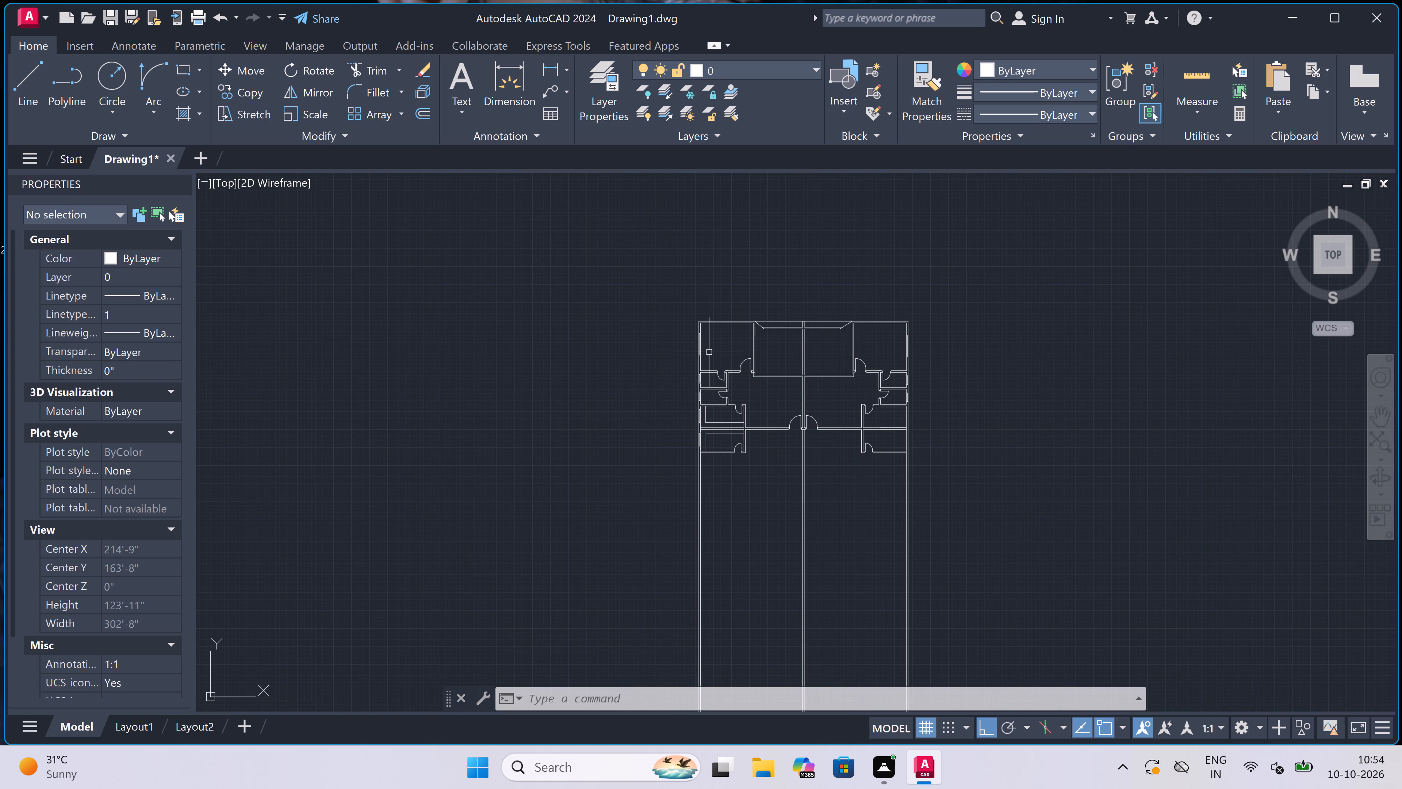
{"action": "key", "text": "Escape"}
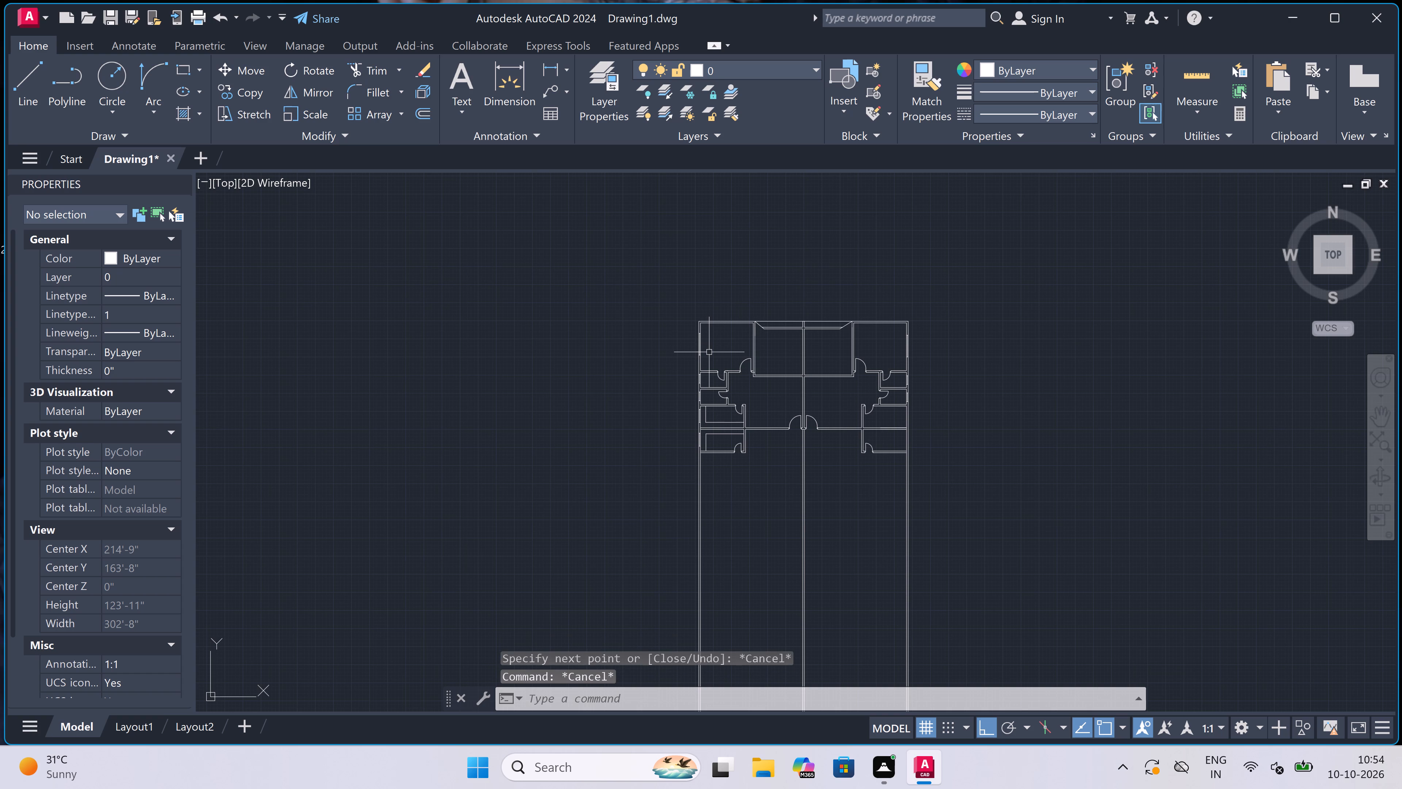
{"action": "key", "text": "o"}
{"action": "key", "text": "space"}
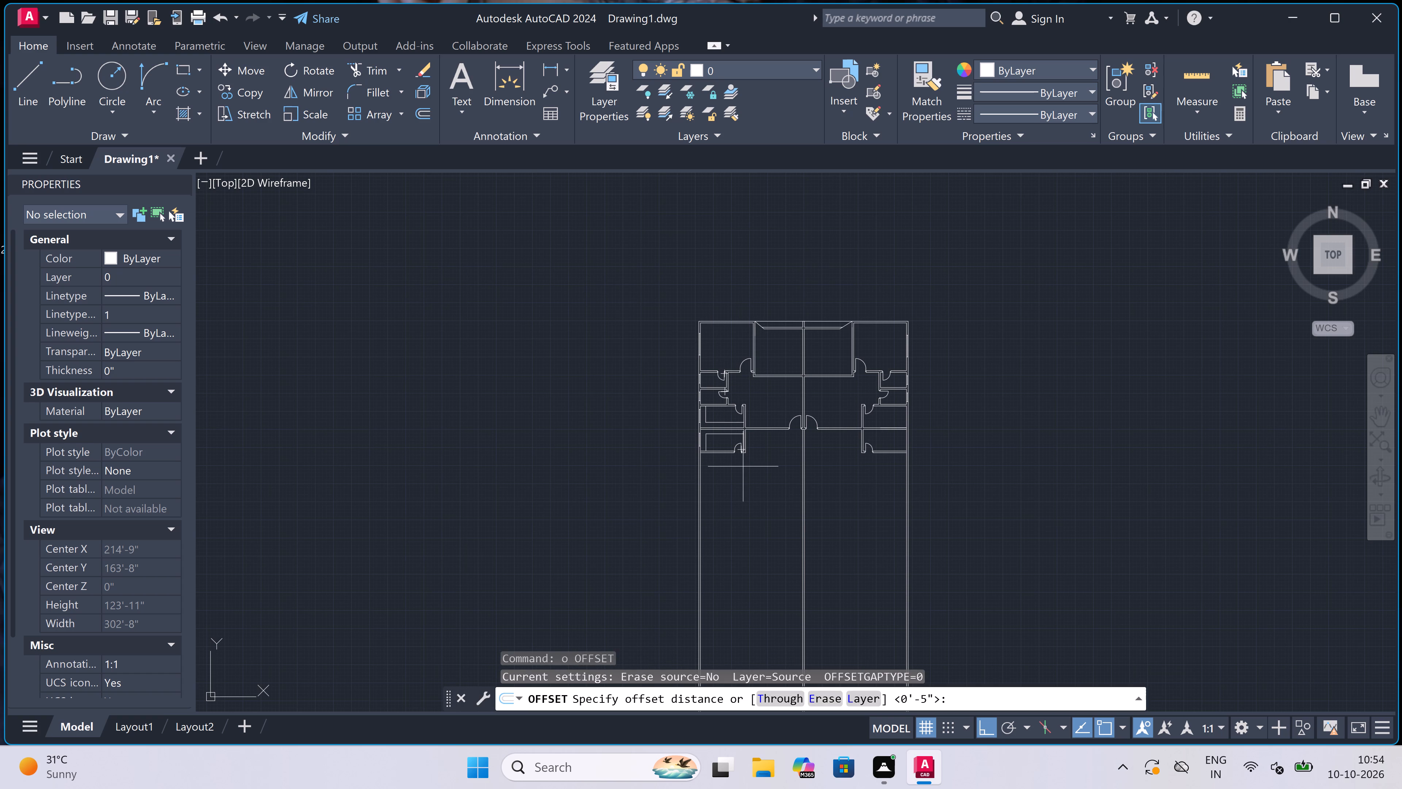
{"action": "scroll", "coordinate": [867, 475], "scroll_direction": "up", "scroll_amount": 2}
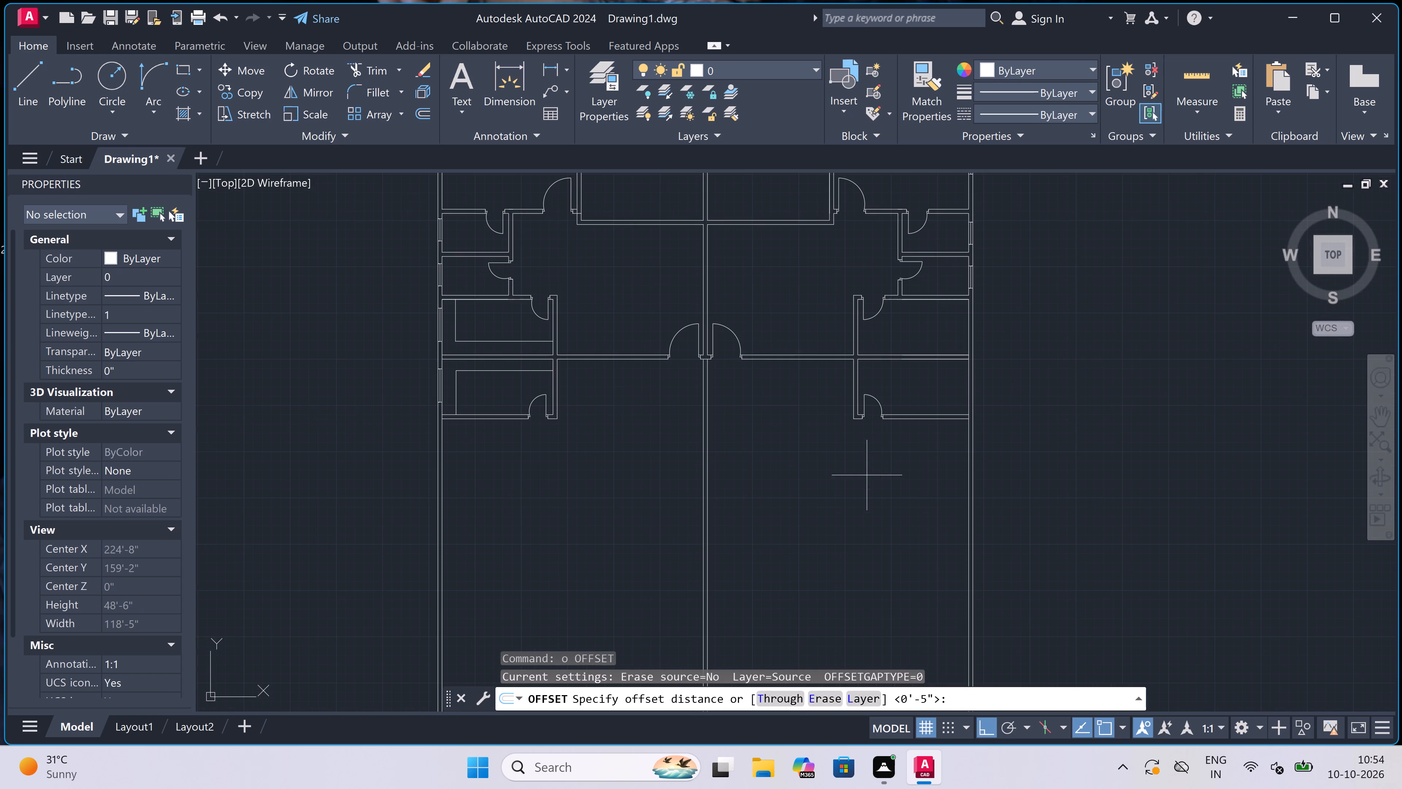
{"action": "scroll", "coordinate": [919, 460], "scroll_direction": "up", "scroll_amount": 2}
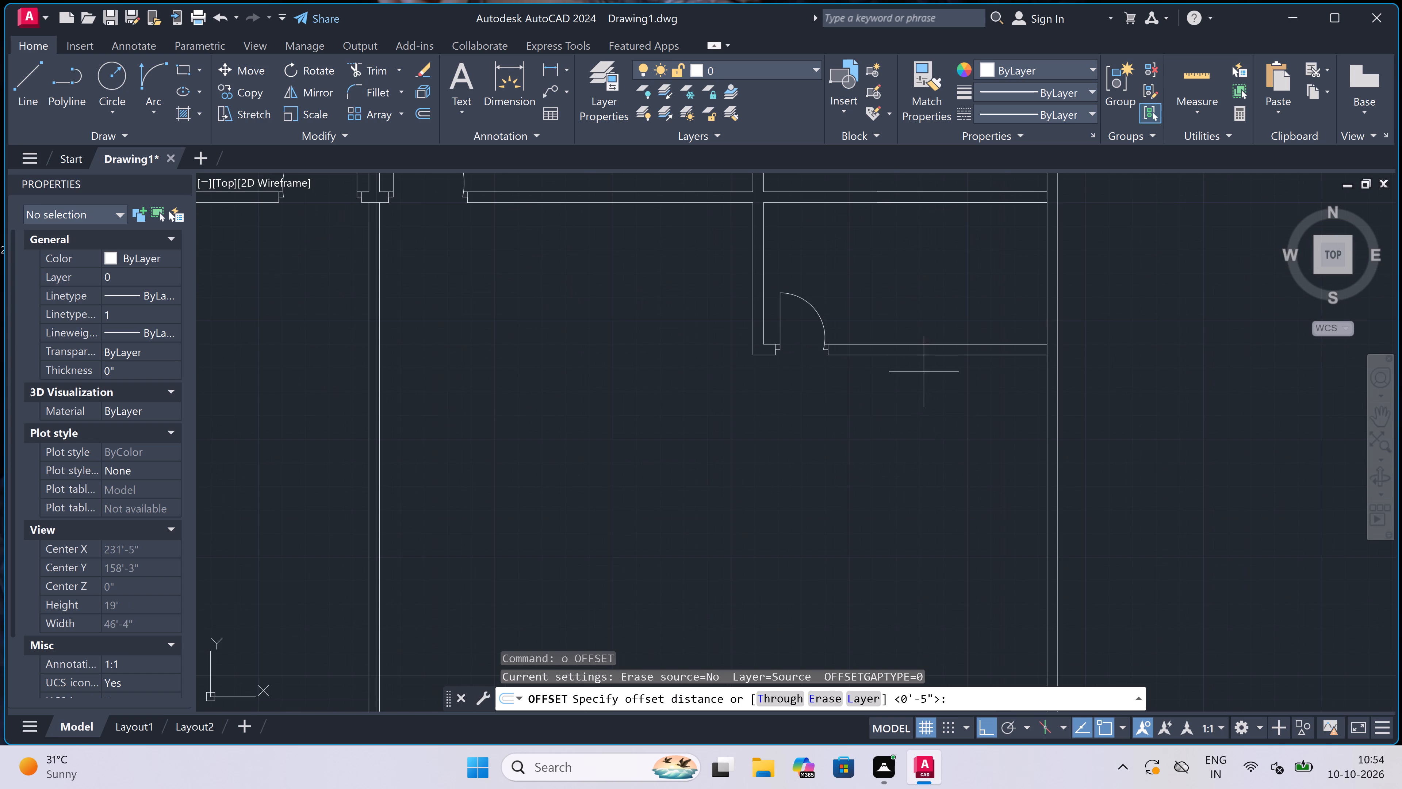
{"action": "left_click", "coordinate": [920, 359]}
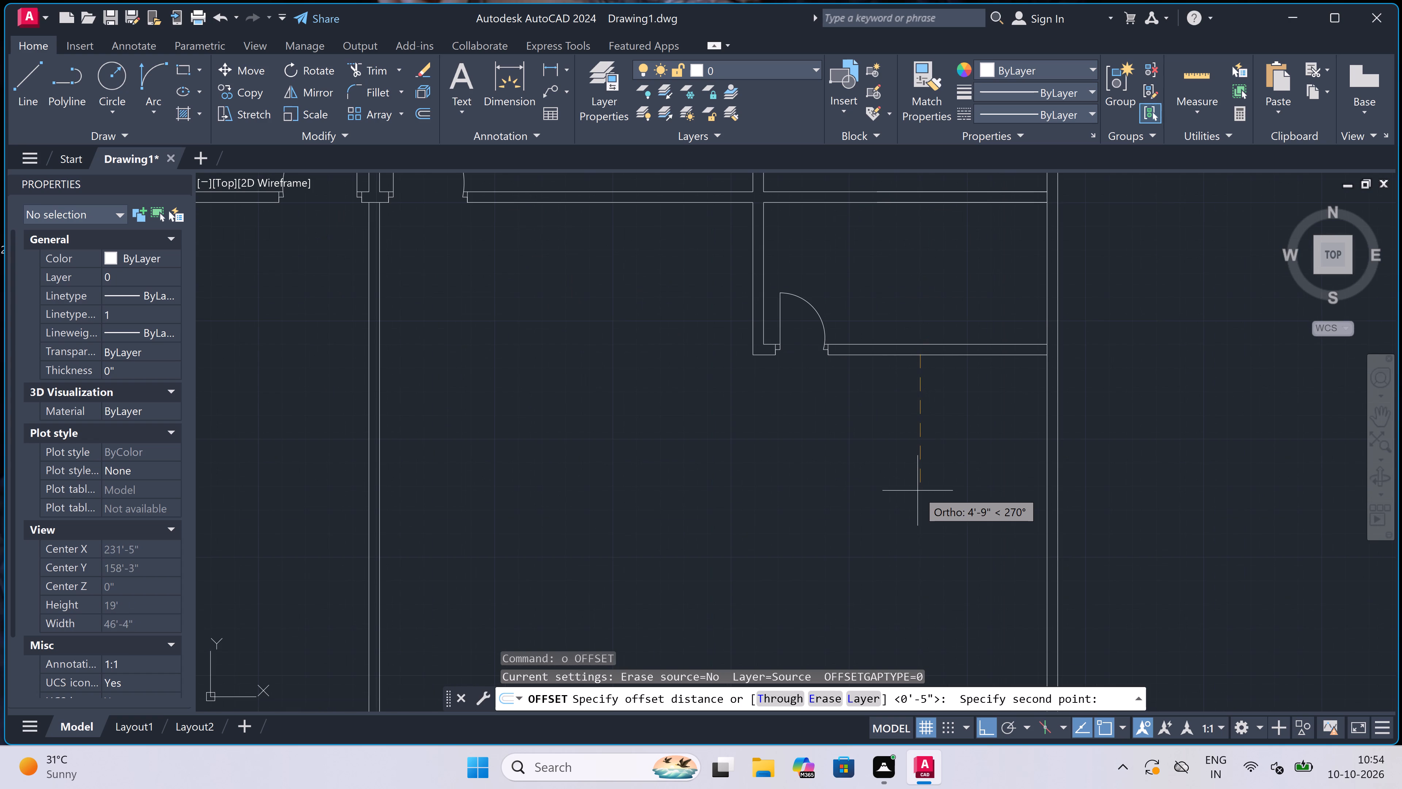
{"action": "type", "text": "3'6"}
{"action": "type", "text": "\""}
{"action": "key", "text": "space"}
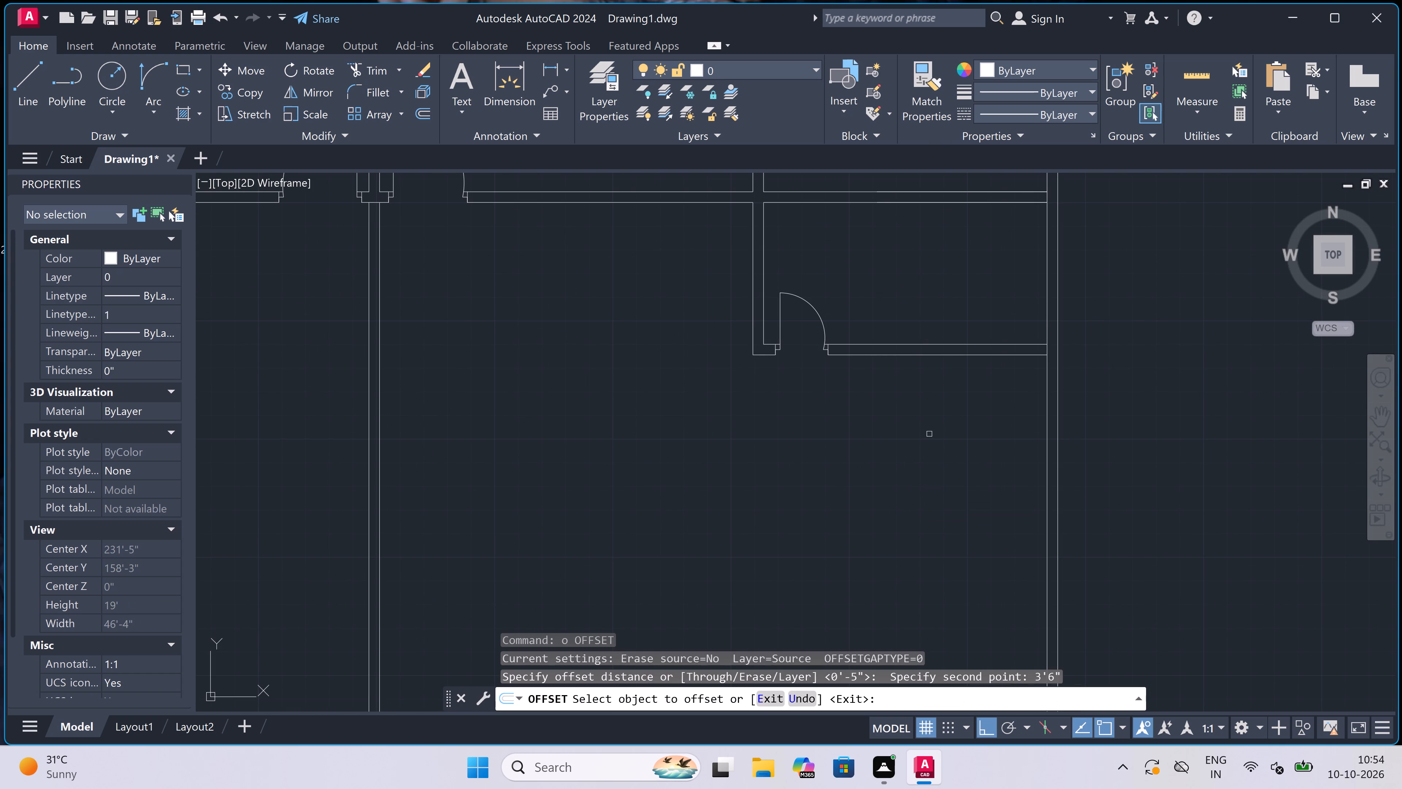
{"action": "double_click", "coordinate": [901, 356]}
{"action": "left_click", "coordinate": [899, 380]}
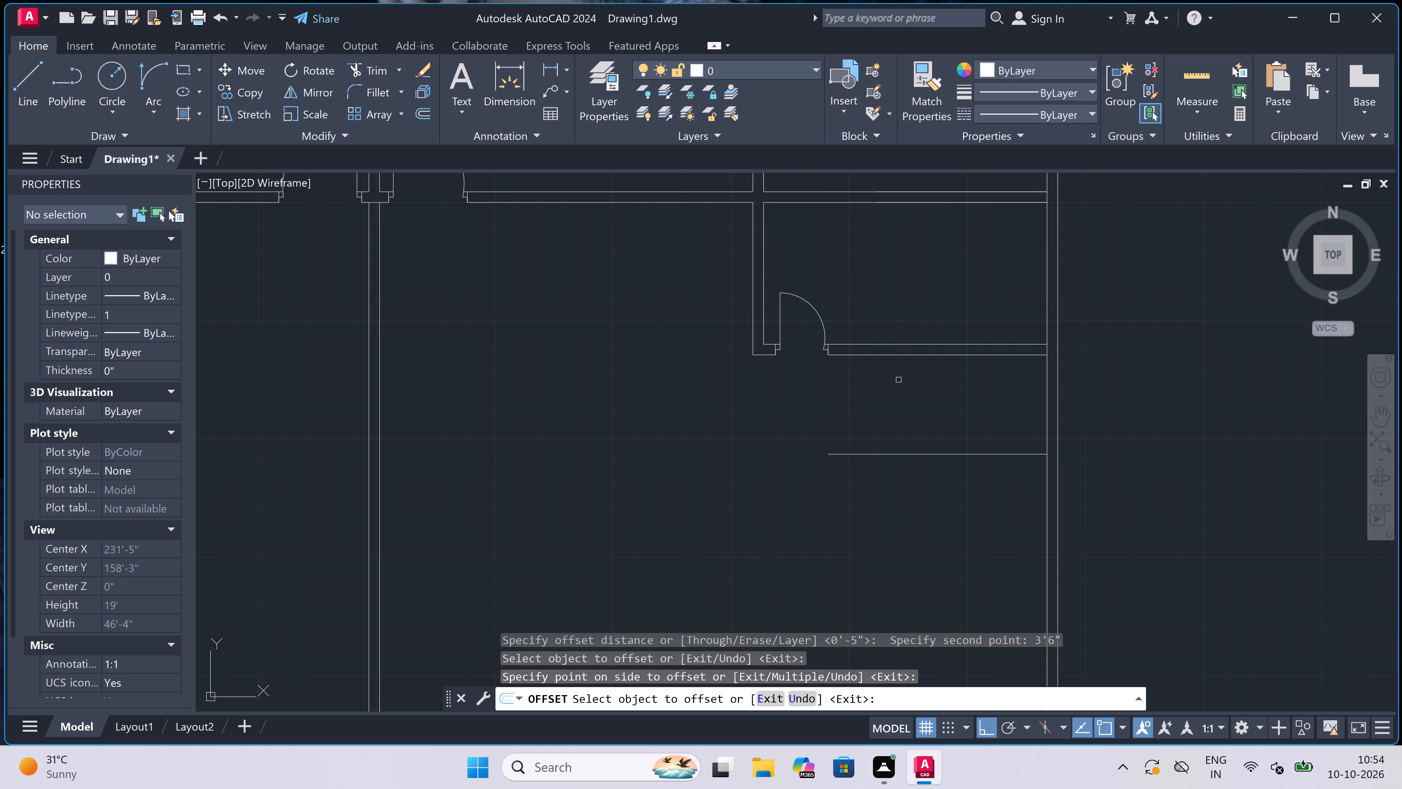
Offset the lower line of the matching west room's bottom partition 3'6" to the south, and repeat that offset on the same line.
{"action": "scroll", "coordinate": [899, 380], "scroll_direction": "down", "scroll_amount": 3}
{"action": "scroll", "coordinate": [660, 367], "scroll_direction": "up", "scroll_amount": 1}
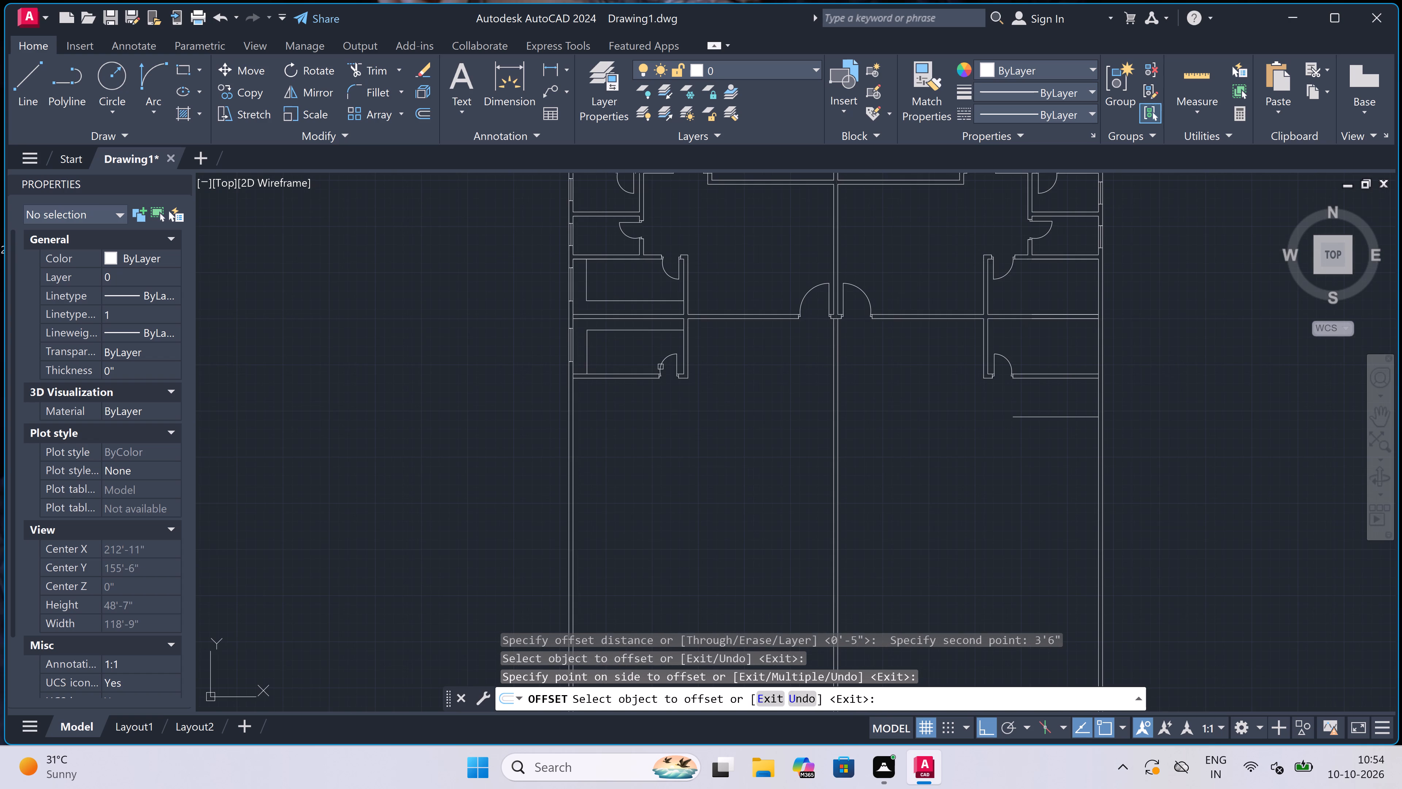
{"action": "left_click_drag", "start_coordinate": [643, 377], "coordinate": [642, 387]}
{"action": "left_click", "coordinate": [620, 417]}
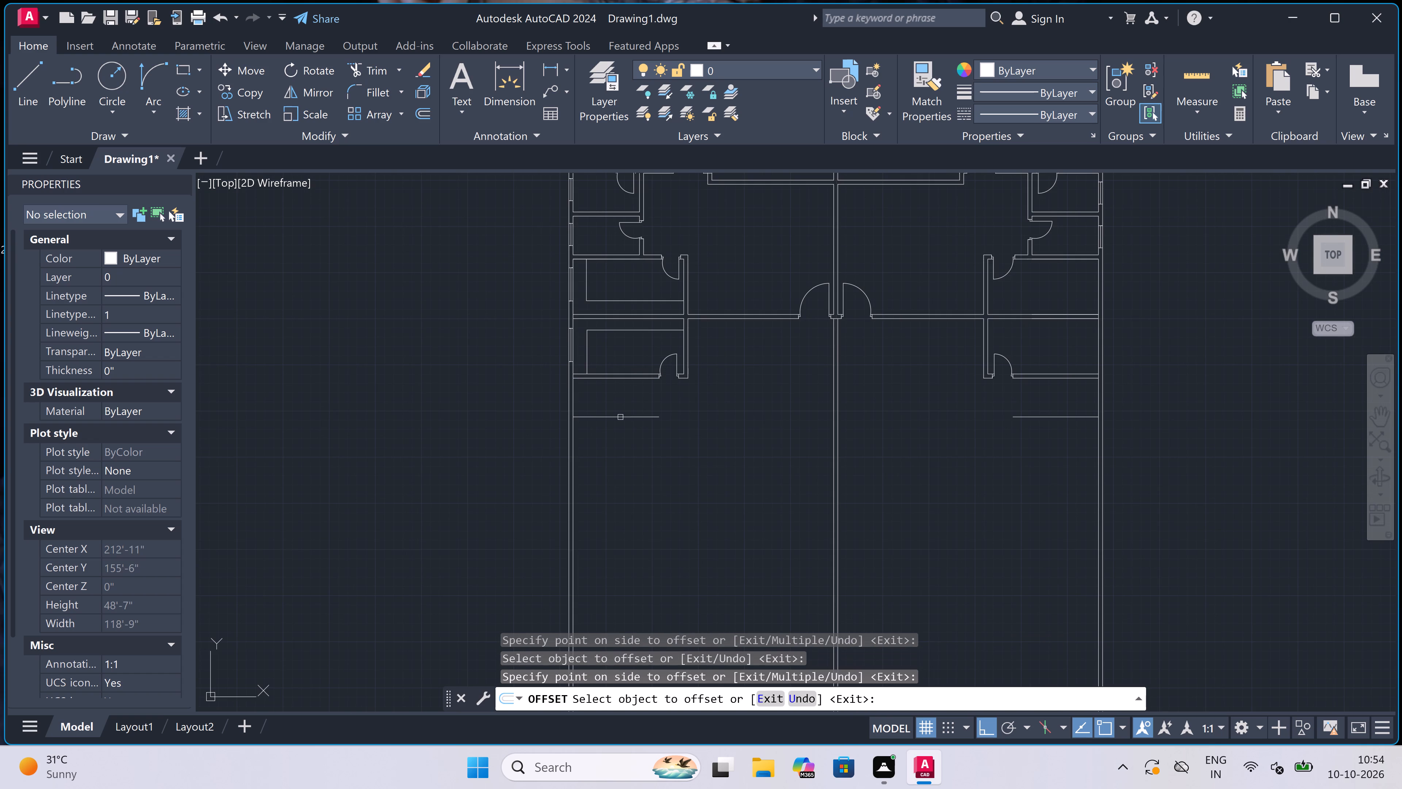
{"action": "scroll", "coordinate": [621, 386], "scroll_direction": "up", "scroll_amount": 3}
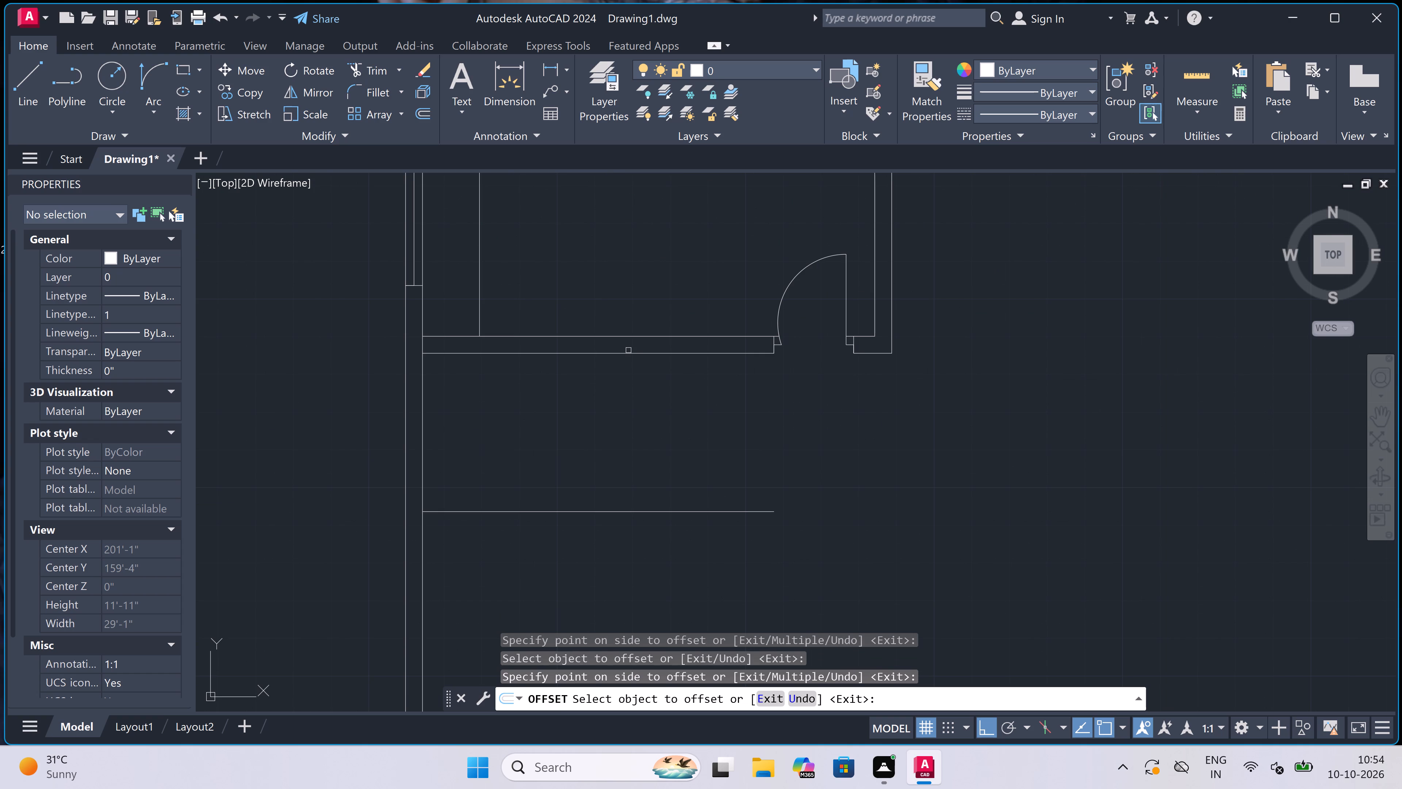
{"action": "left_click", "coordinate": [628, 353]}
{"action": "left_click", "coordinate": [604, 431]}
{"action": "key", "text": "Escape"}
Offset the new lines south of the west and east rooms 4.5" further south to form double-line partitions.
{"action": "key", "text": "space"}
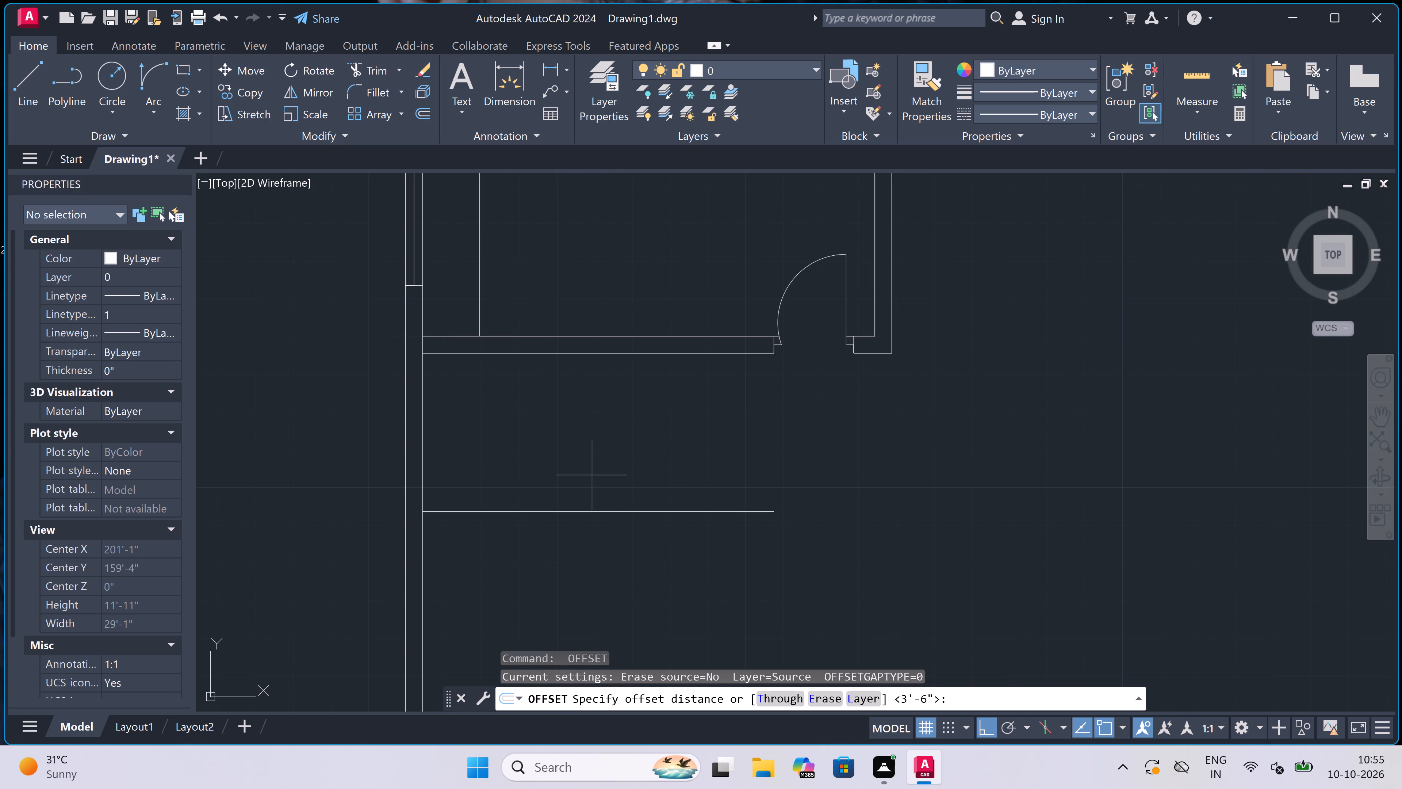
{"action": "left_click", "coordinate": [582, 515]}
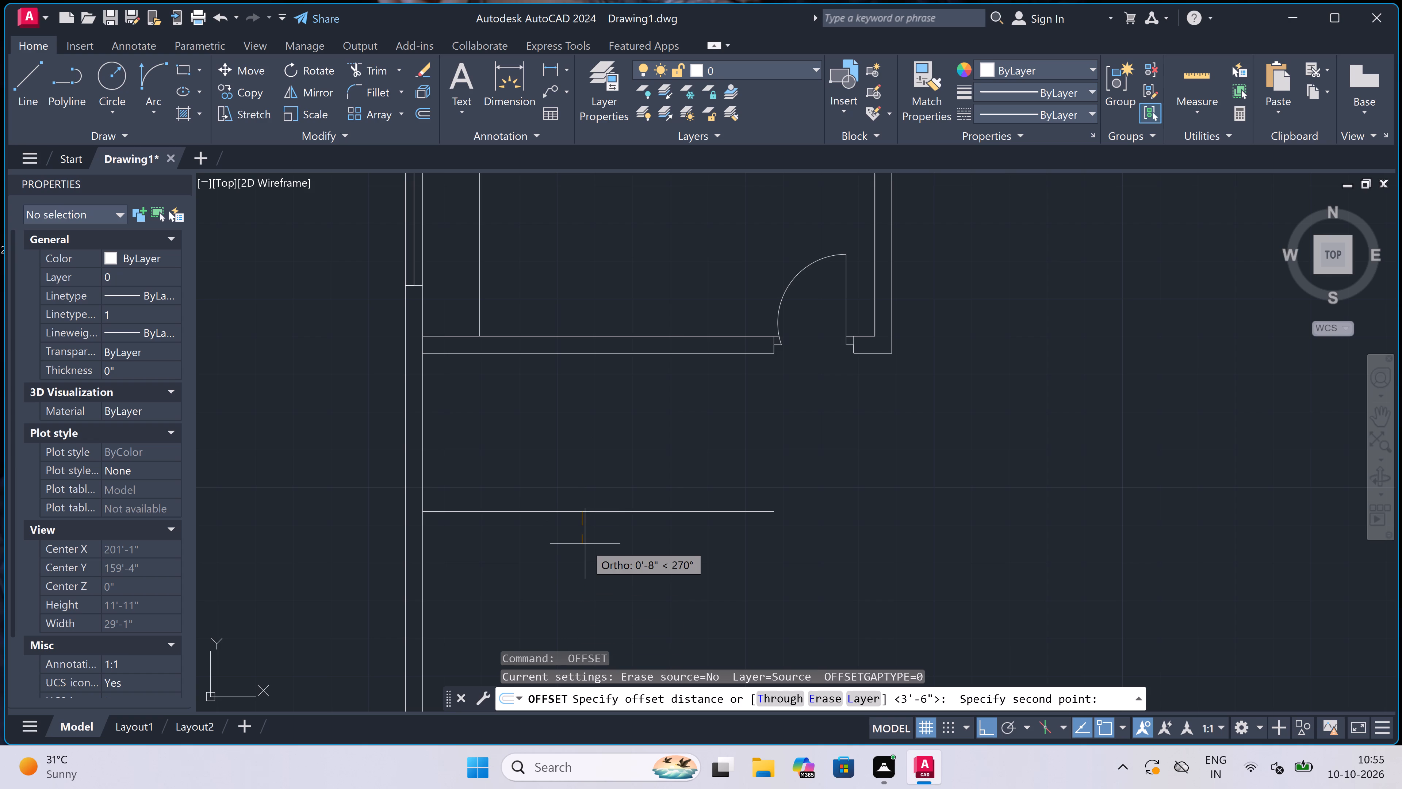
{"action": "type", "text": "4.5\""}
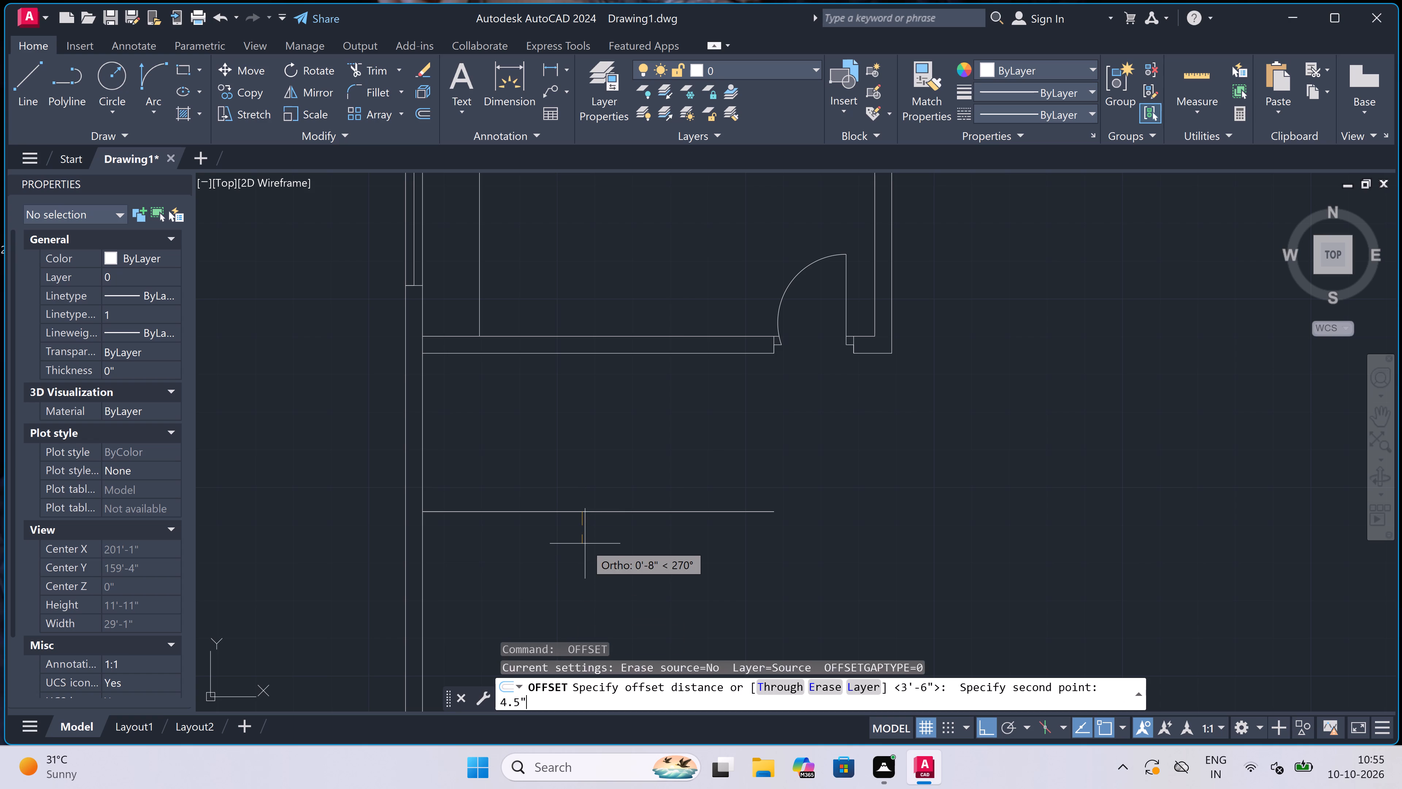
{"action": "key", "text": "space"}
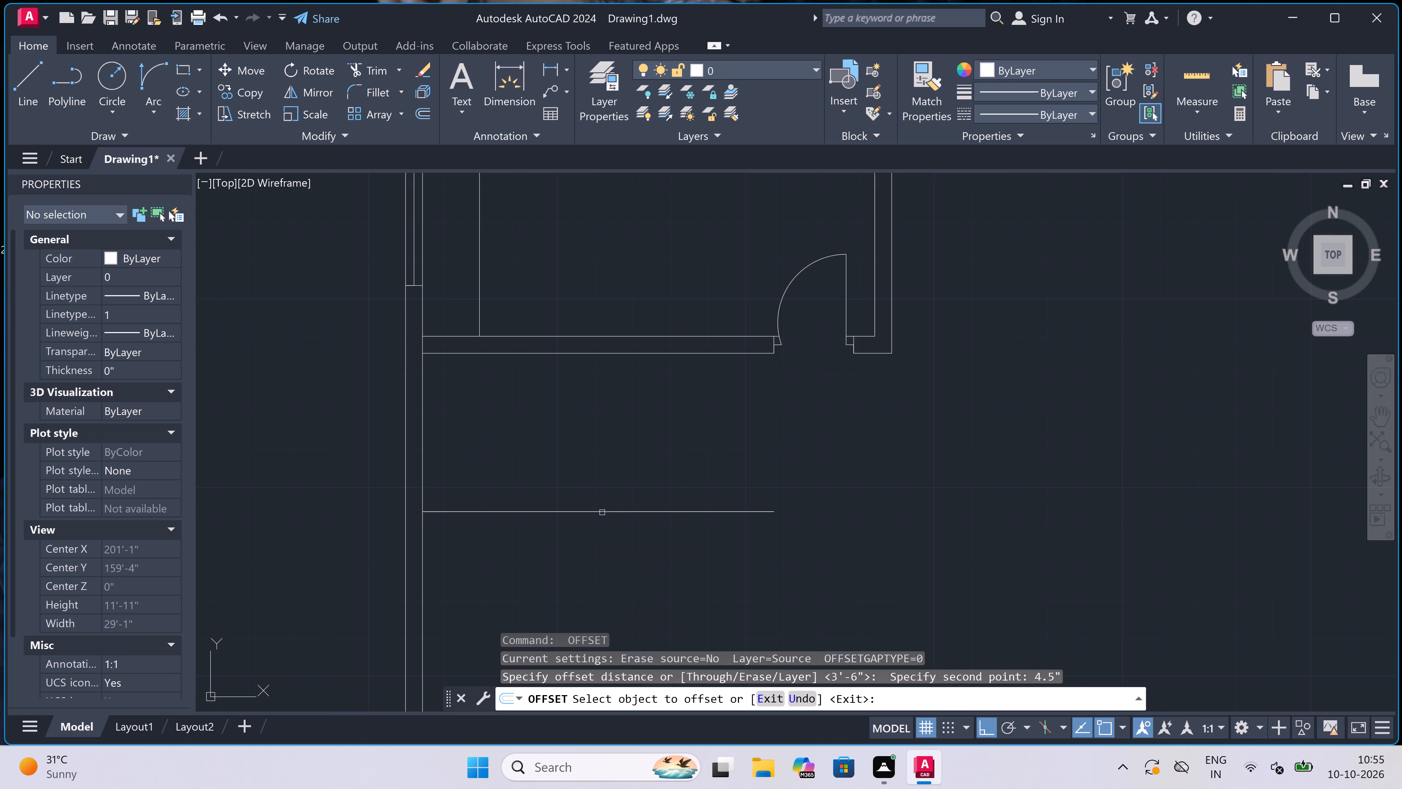
{"action": "left_click_drag", "start_coordinate": [602, 511], "coordinate": [601, 516]}
{"action": "left_click", "coordinate": [599, 528]}
{"action": "scroll", "coordinate": [596, 504], "scroll_direction": "down", "scroll_amount": 5}
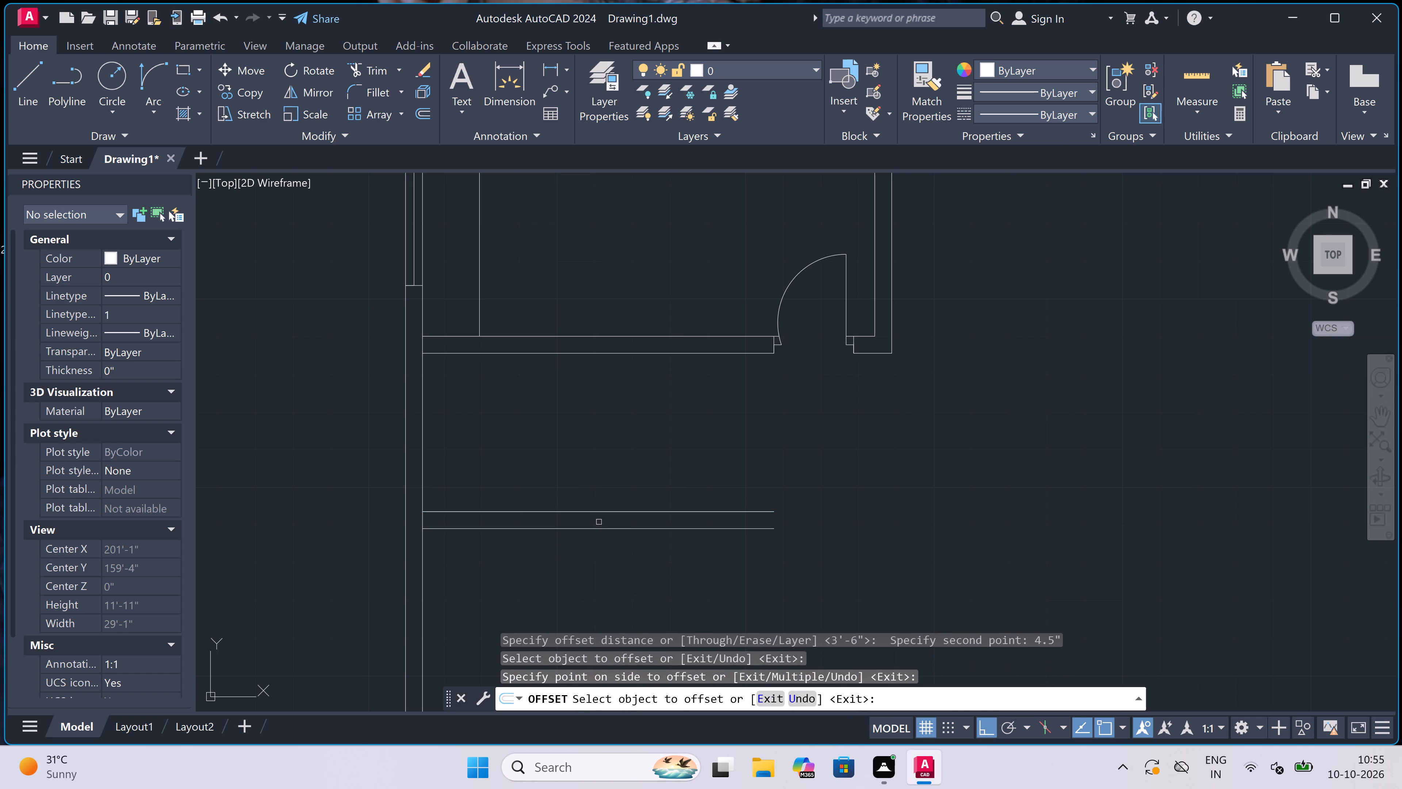
{"action": "scroll", "coordinate": [758, 515], "scroll_direction": "up", "scroll_amount": 3}
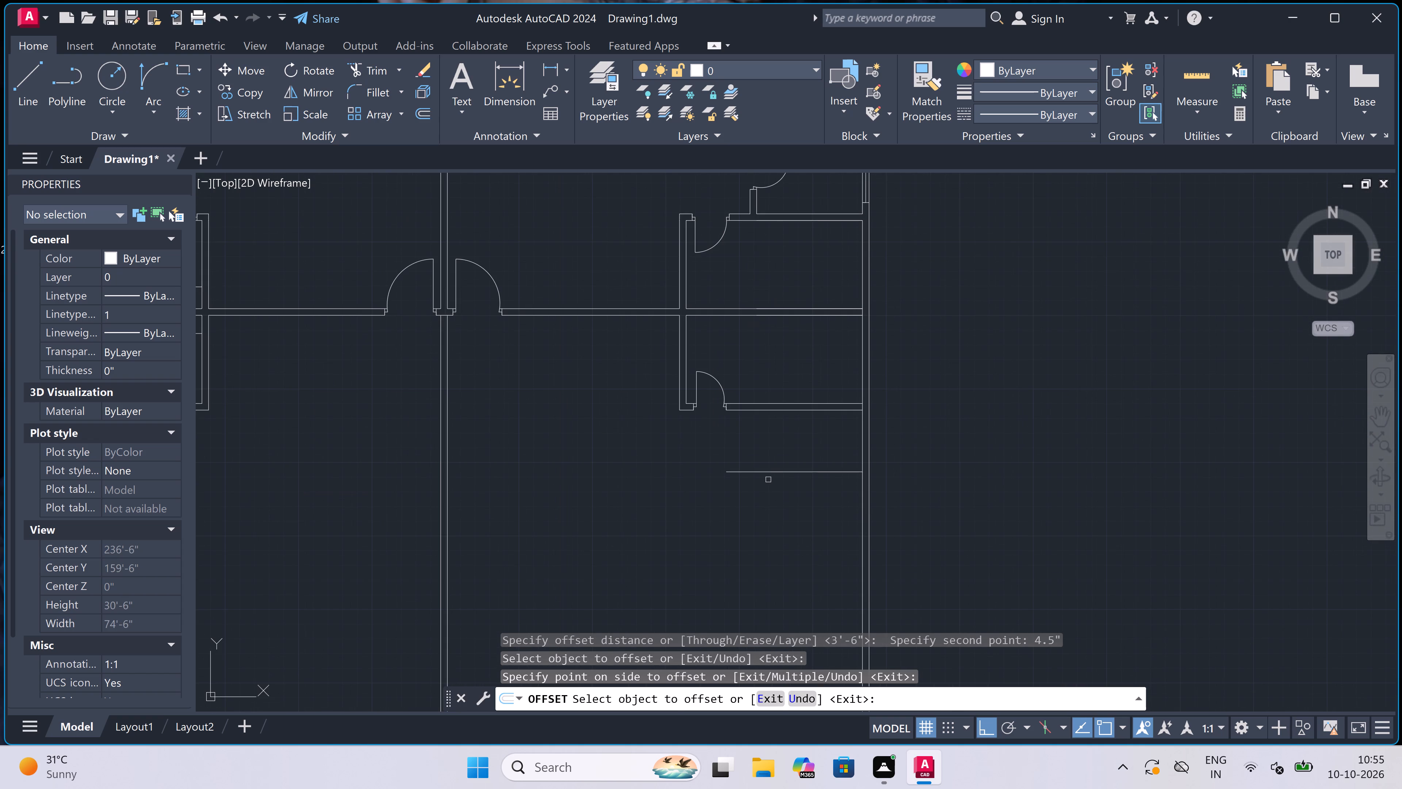
{"action": "double_click", "coordinate": [770, 472]}
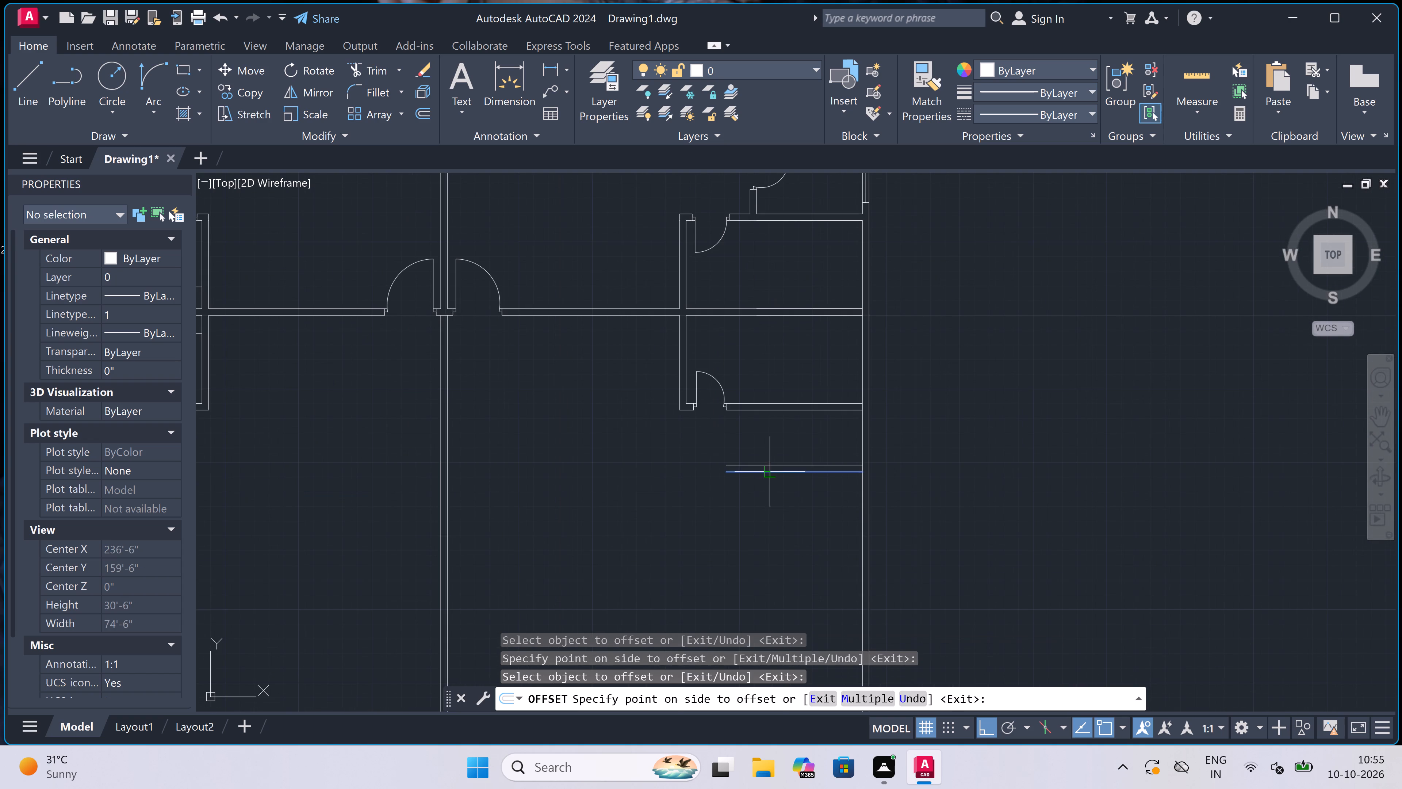
{"action": "left_click", "coordinate": [761, 512]}
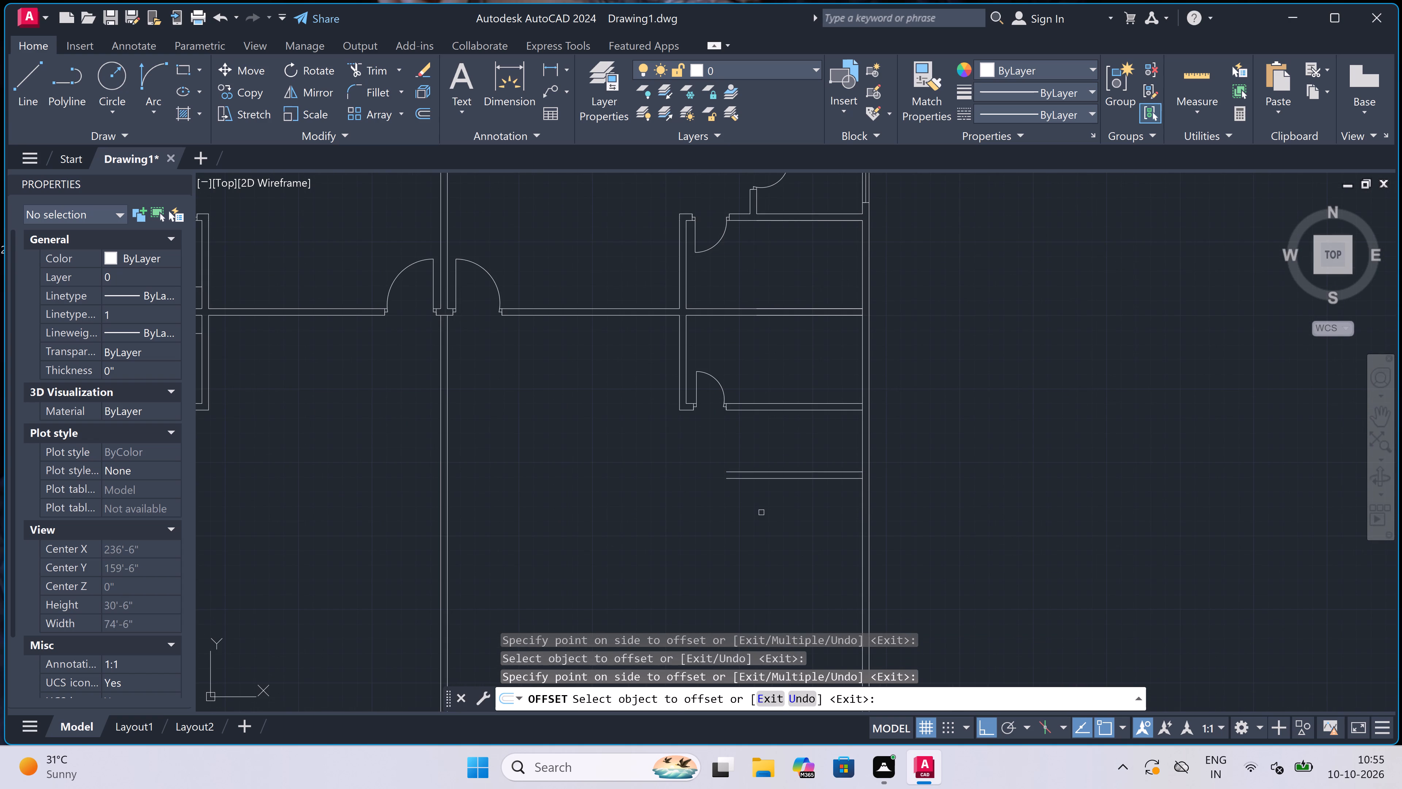
{"action": "key", "text": "Escape"}
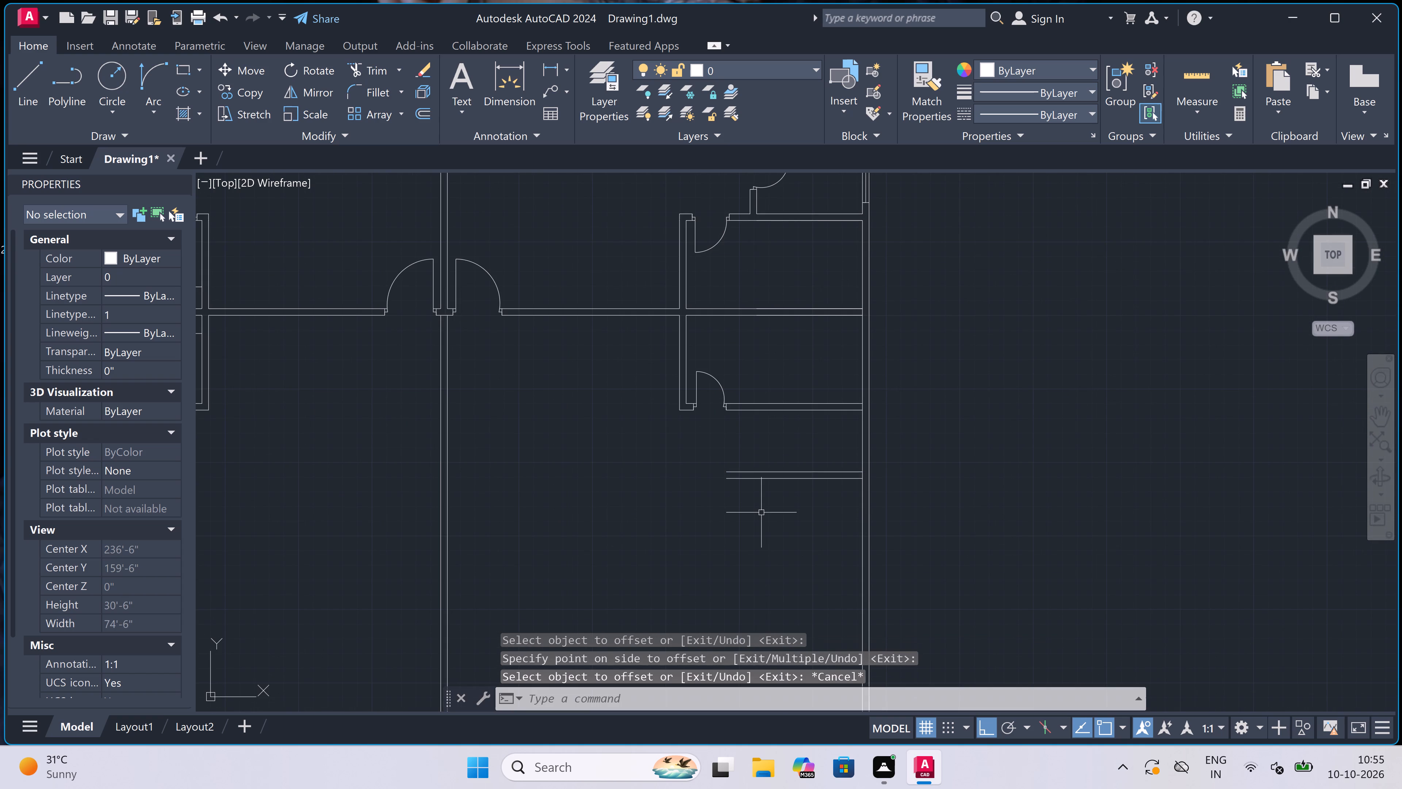
Draw lines from the new east partition's wall end: 6' west, north to the room's partition, 4.5" west, and south to the partition's lower line.
{"action": "key", "text": "l"}
{"action": "key", "text": "space"}
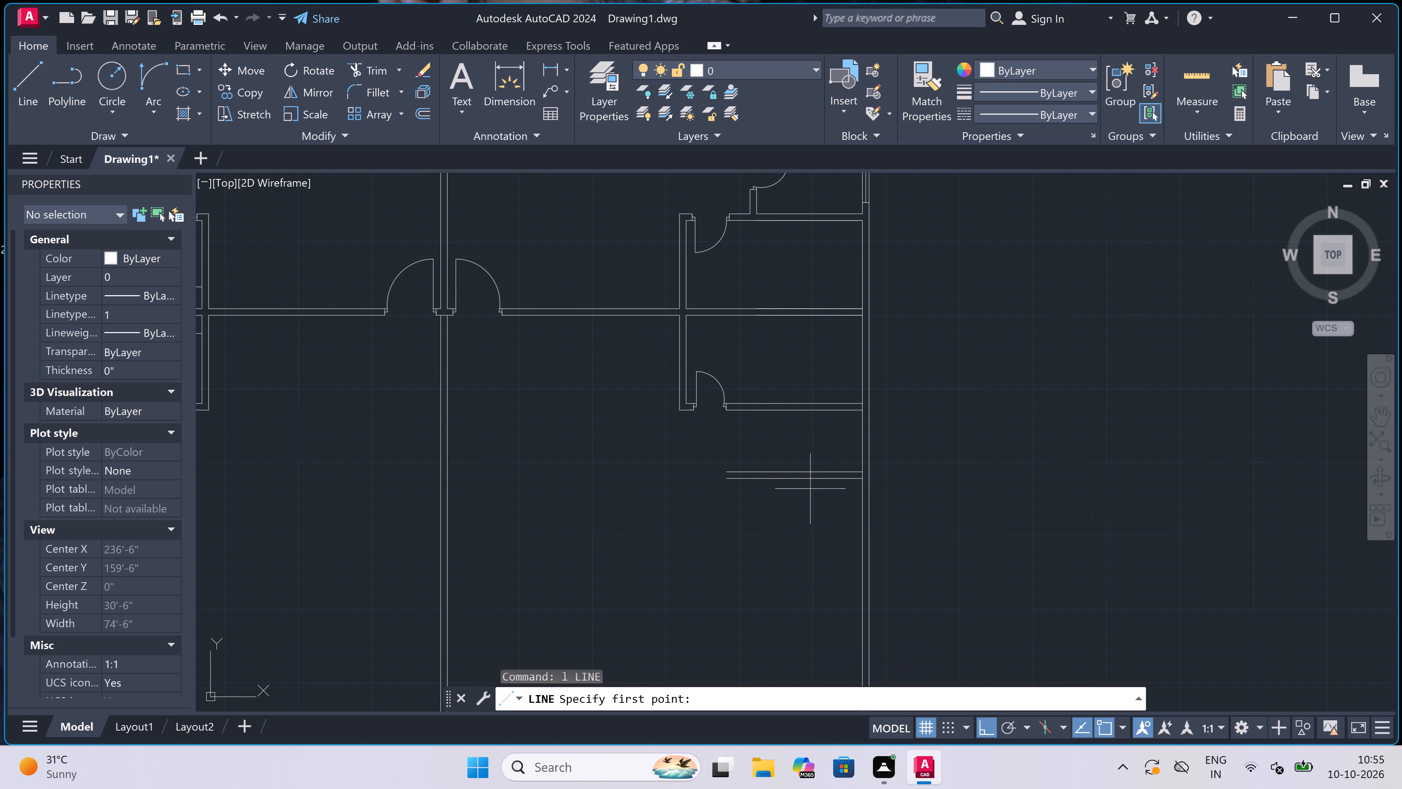
{"action": "left_click", "coordinate": [861, 472]}
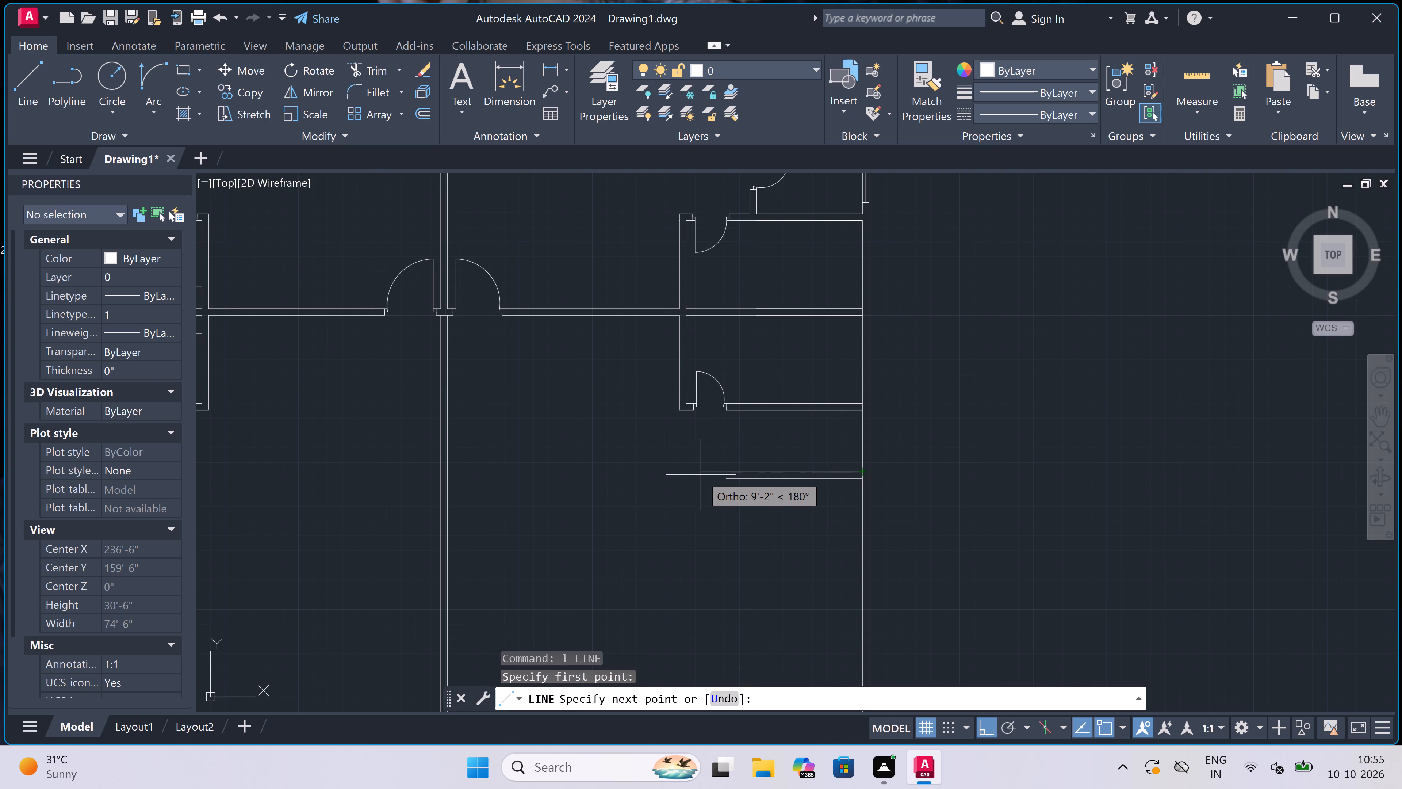
{"action": "type", "text": "6'"}
{"action": "key", "text": "space"}
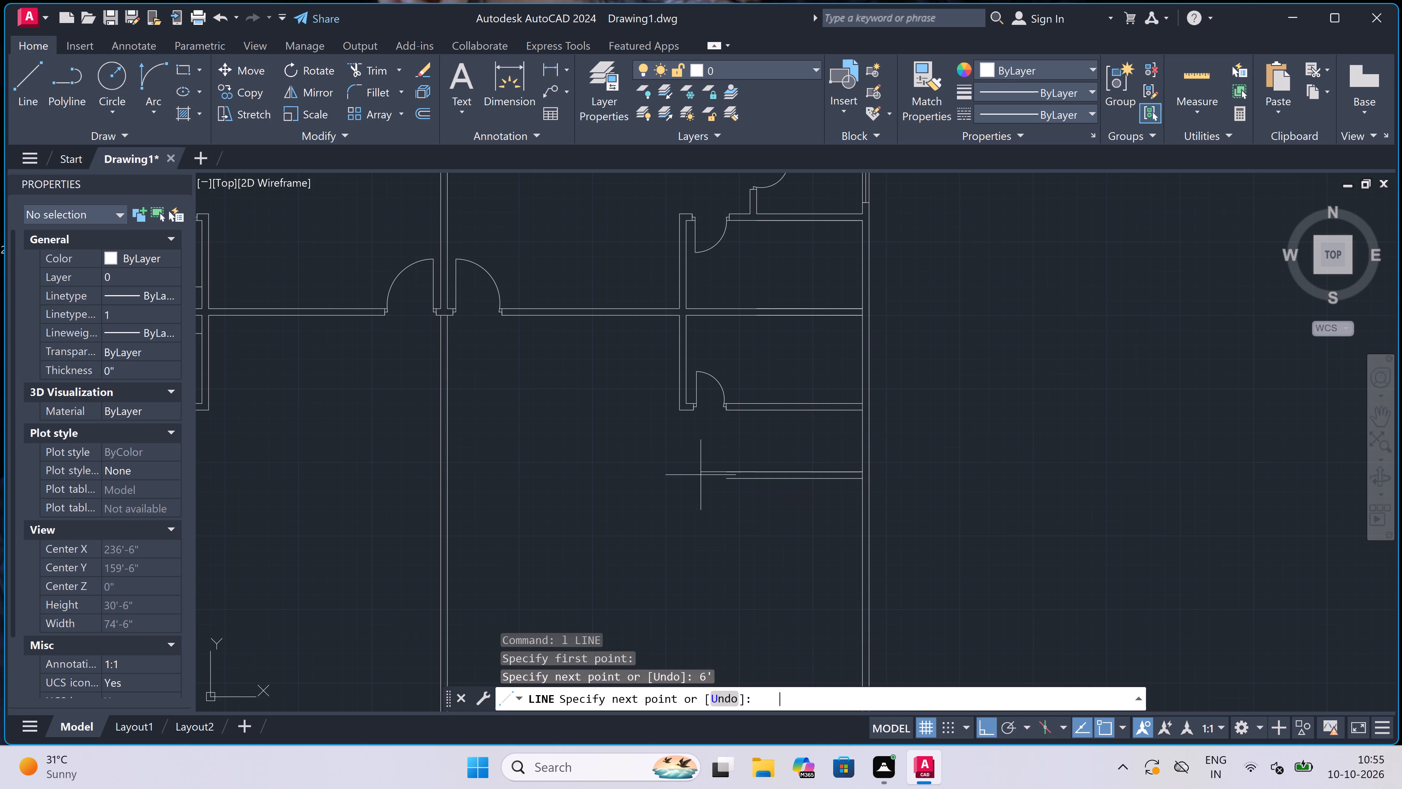
{"action": "scroll", "coordinate": [750, 410], "scroll_direction": "up", "scroll_amount": 3}
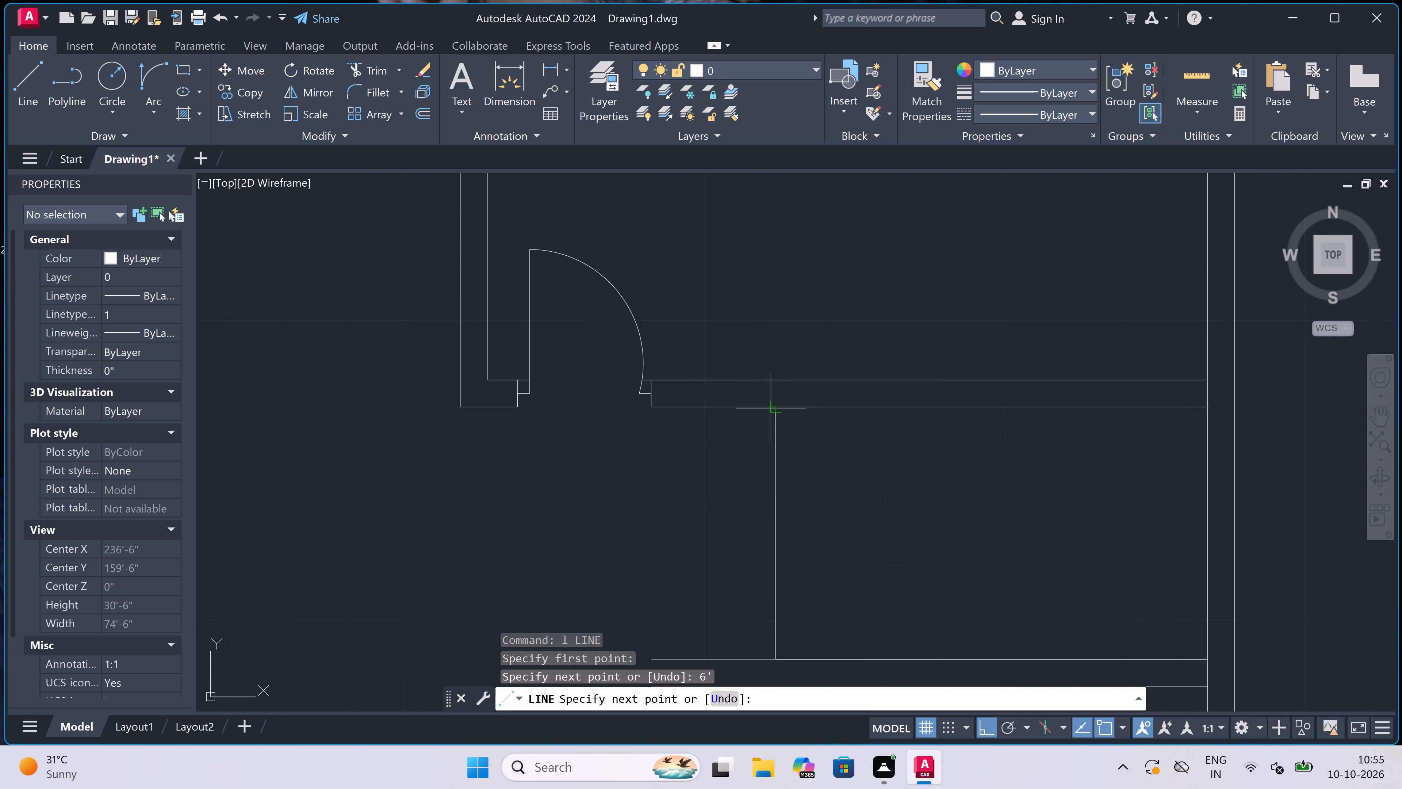
{"action": "left_click", "coordinate": [771, 408]}
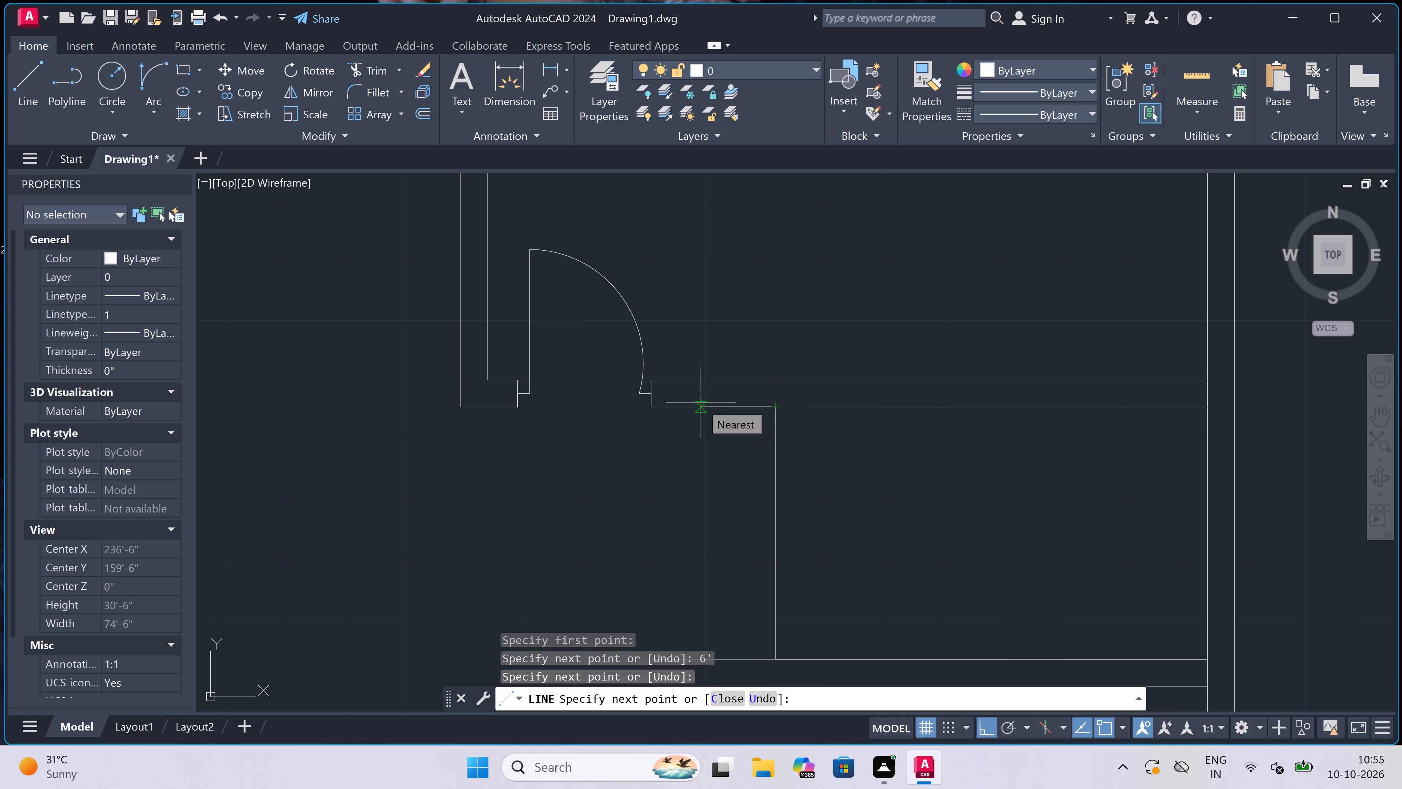
{"action": "type", "text": "4.5\""}
{"action": "key", "text": "space"}
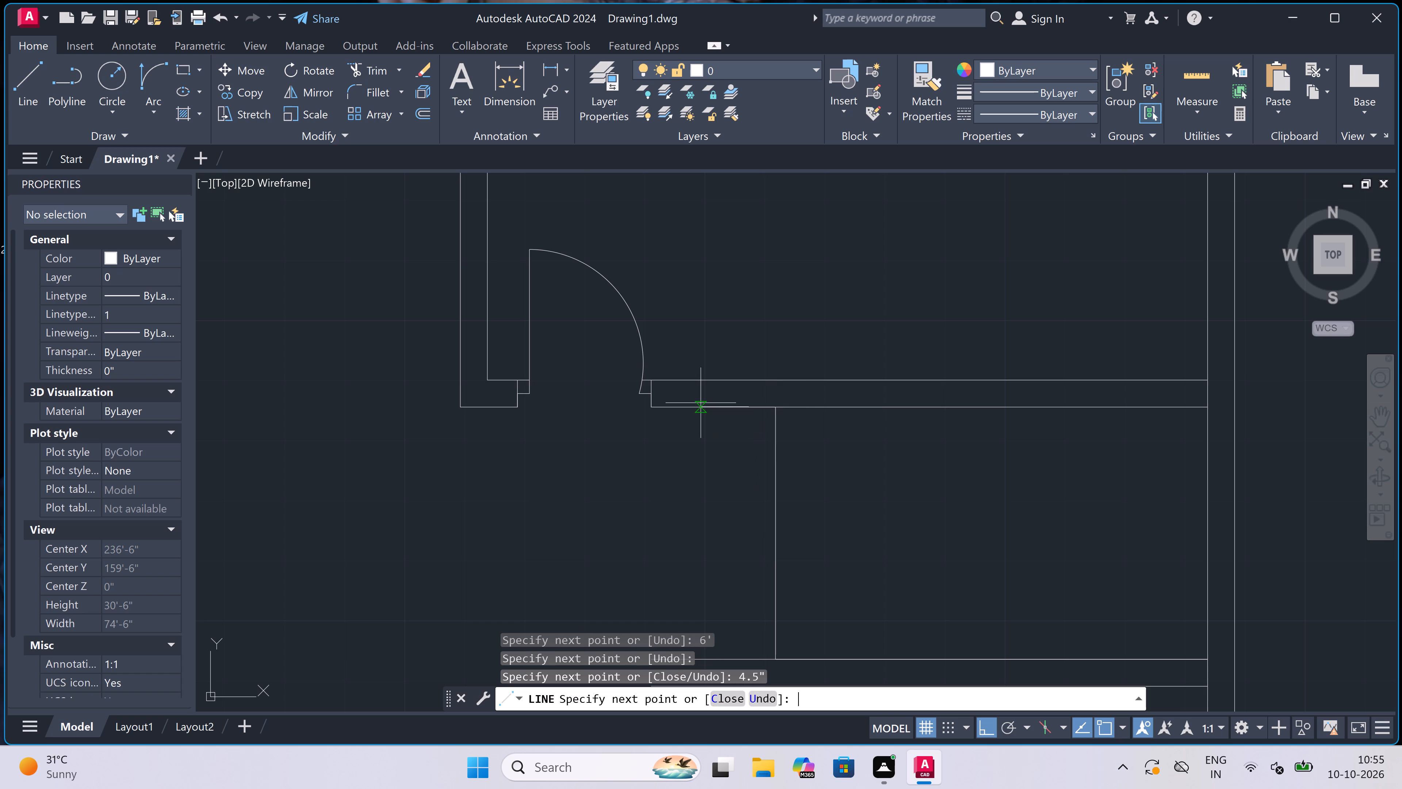
{"action": "scroll", "coordinate": [720, 392], "scroll_direction": "down", "scroll_amount": 2}
{"action": "scroll", "coordinate": [737, 508], "scroll_direction": "up", "scroll_amount": 1}
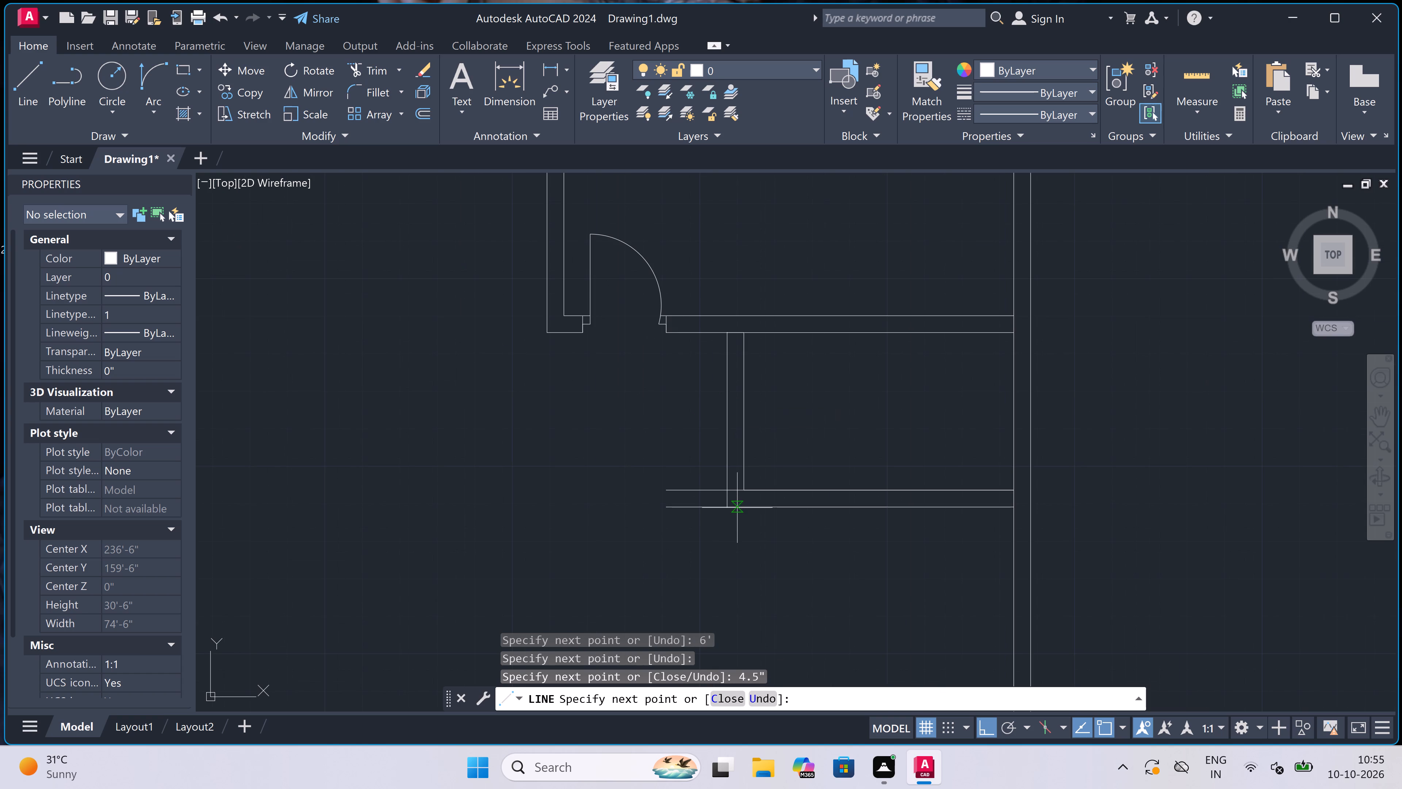
{"action": "scroll", "coordinate": [720, 510], "scroll_direction": "up", "scroll_amount": 2}
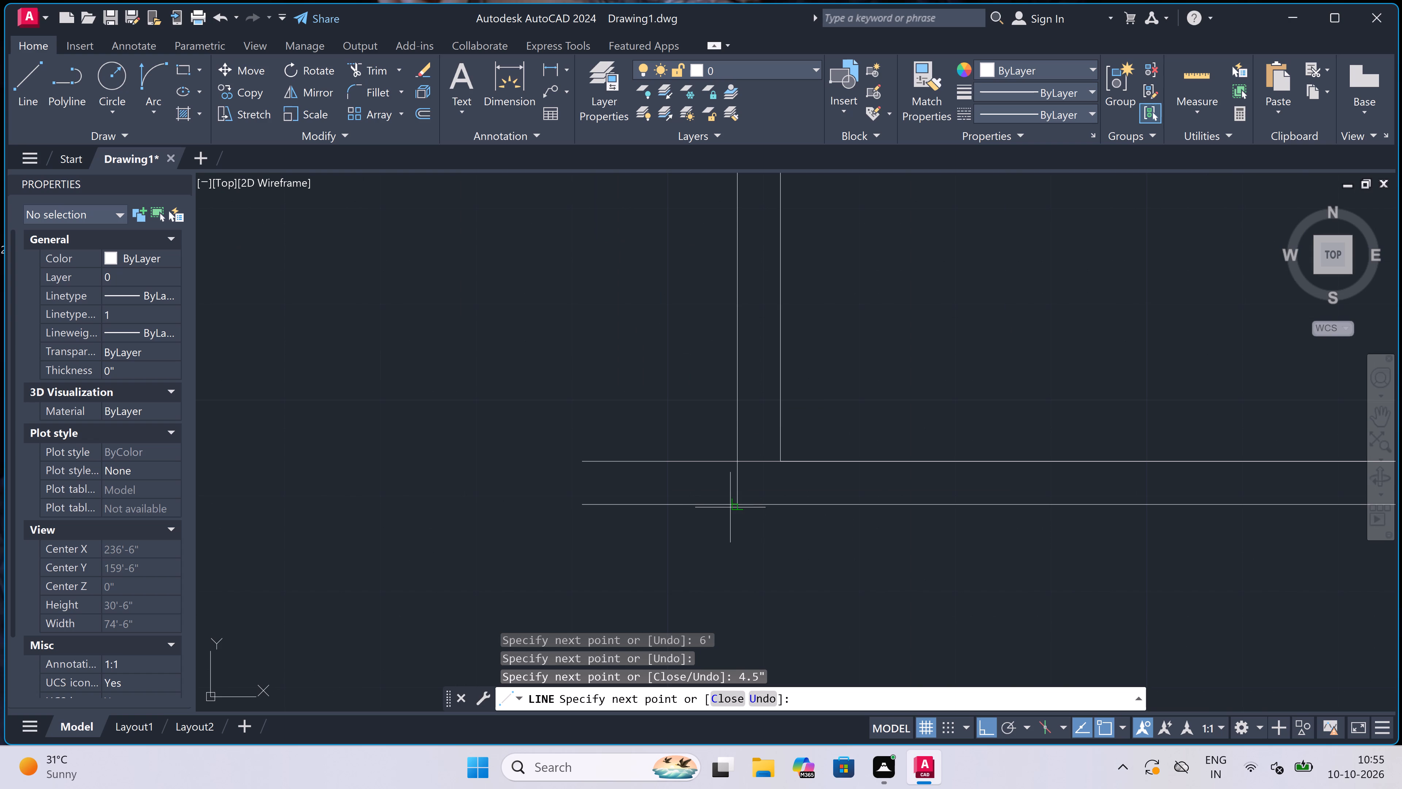
{"action": "double_click", "coordinate": [735, 502]}
{"action": "key", "text": "Escape"}
Trim the partition lines overhanging west of the new small room's southwest corner and the leftover pieces inside that corner.
{"action": "key", "text": "t"}
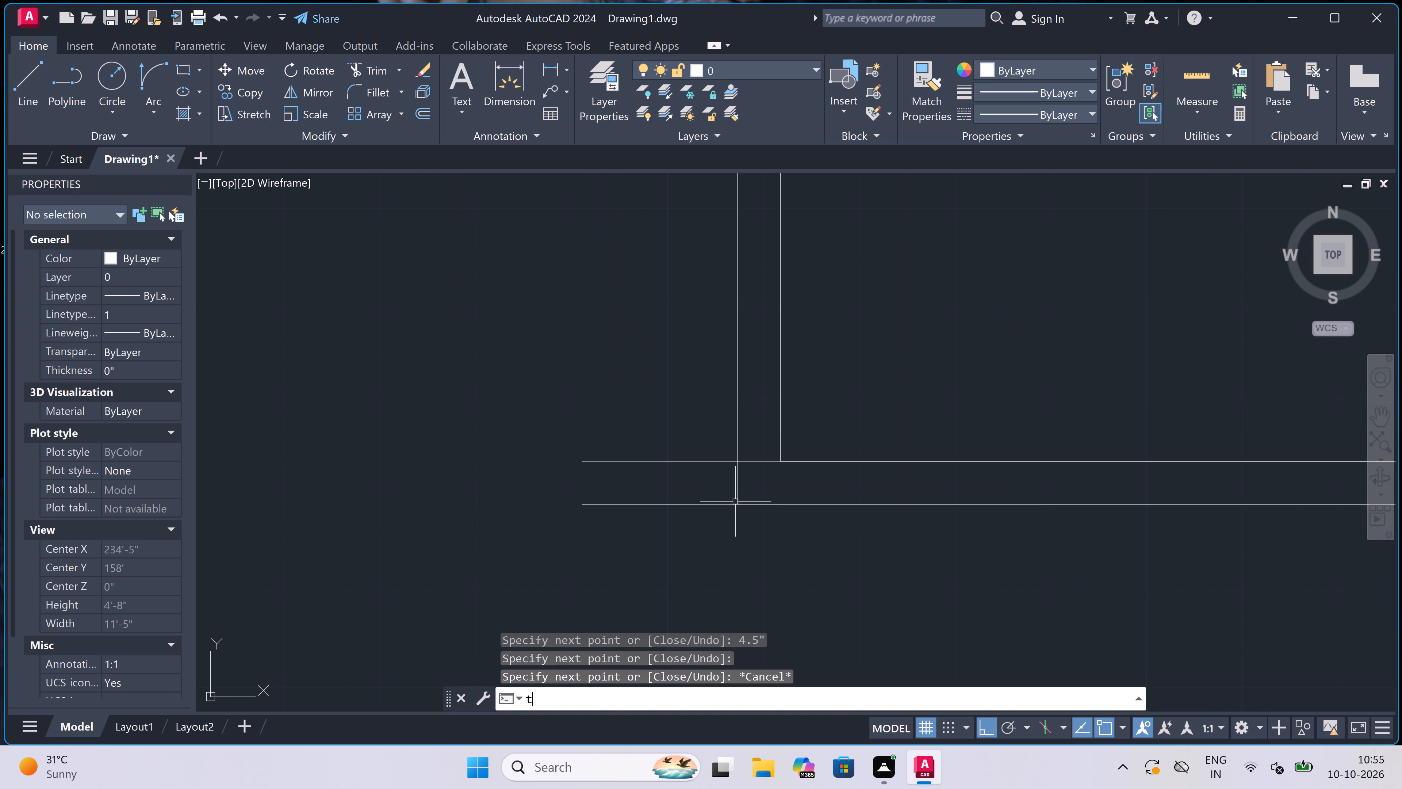
{"action": "key", "text": "r"}
{"action": "key", "text": "space"}
{"action": "left_click", "coordinate": [721, 449]}
{"action": "left_click", "coordinate": [705, 519]}
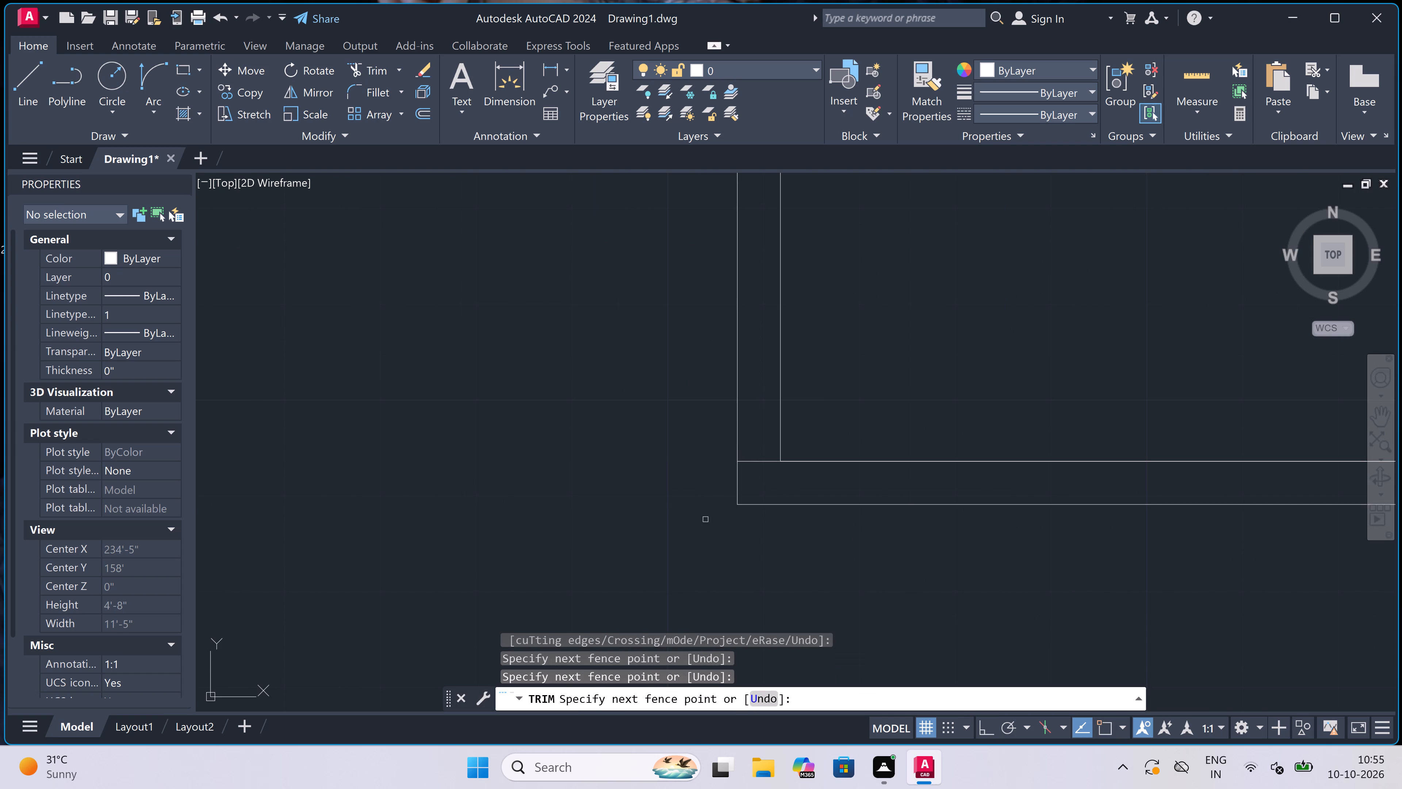
{"action": "scroll", "coordinate": [762, 460], "scroll_direction": "up", "scroll_amount": 3}
{"action": "double_click", "coordinate": [763, 458]}
{"action": "double_click", "coordinate": [759, 507]}
{"action": "scroll", "coordinate": [761, 504], "scroll_direction": "down", "scroll_amount": 4}
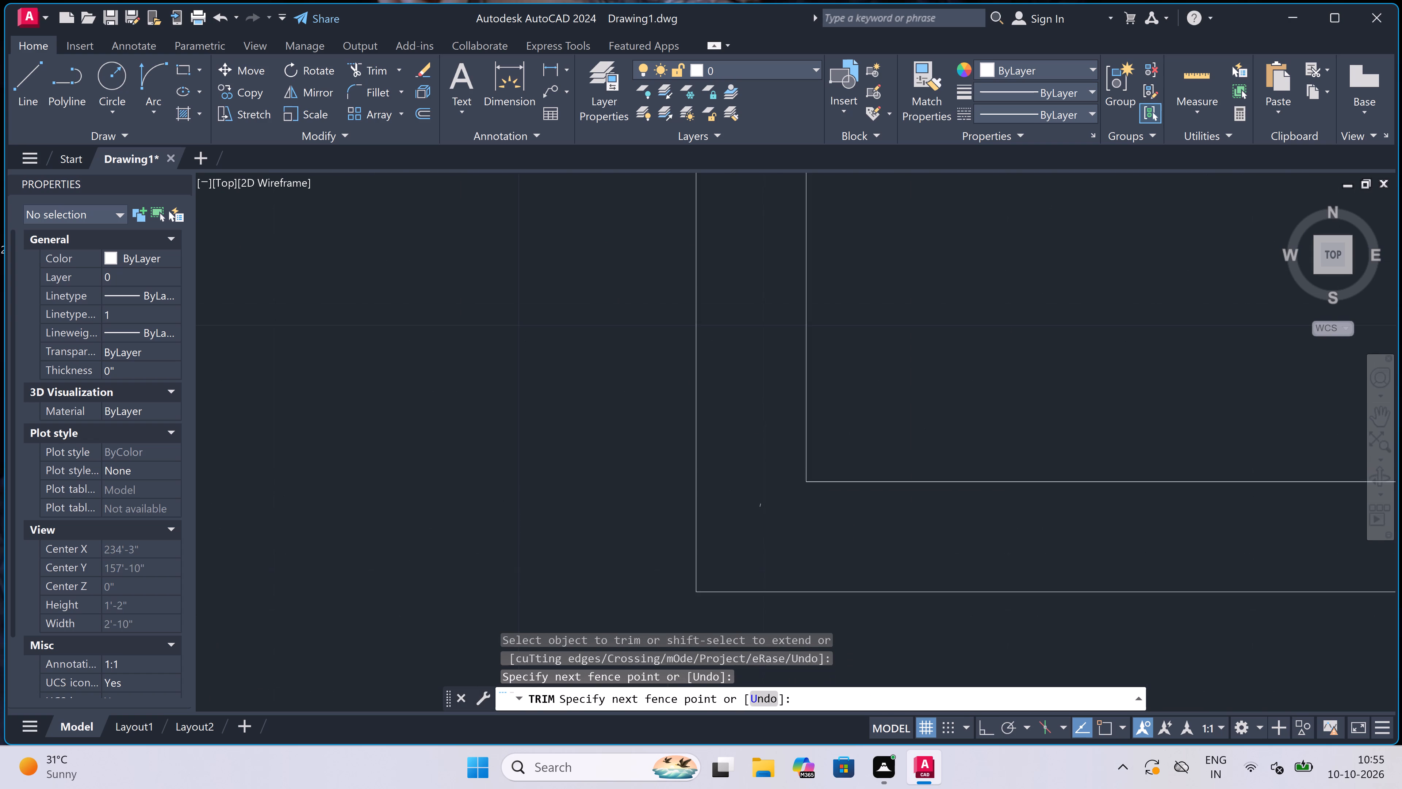
{"action": "scroll", "coordinate": [761, 504], "scroll_direction": "down", "scroll_amount": 2}
{"action": "scroll", "coordinate": [761, 504], "scroll_direction": "up", "scroll_amount": 3}
{"action": "double_click", "coordinate": [761, 503]}
{"action": "scroll", "coordinate": [761, 503], "scroll_direction": "down", "scroll_amount": 5}
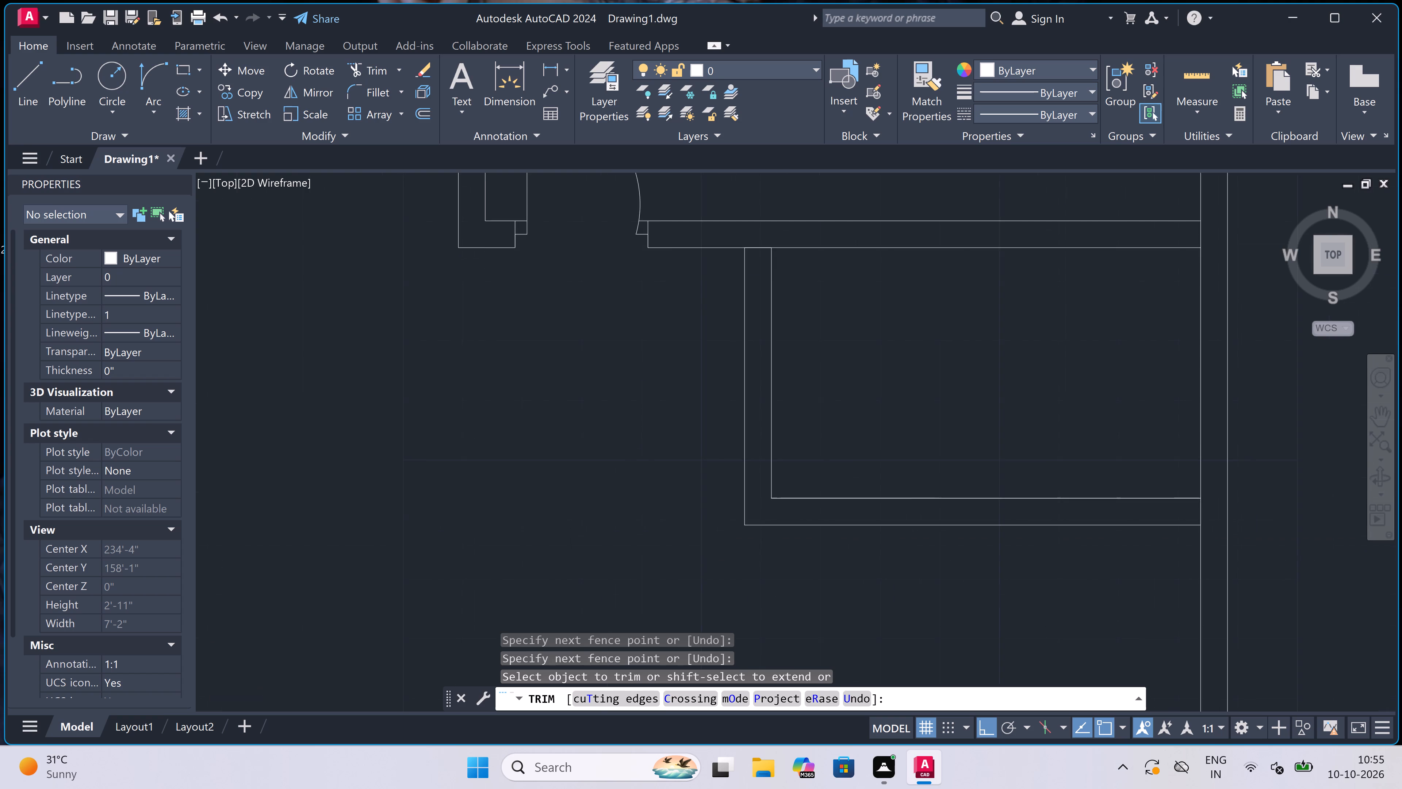
Trim the wall lines crossing the small room's junctions, at its west partition's north end and where its north and south partitions meet the east wall.
{"action": "scroll", "coordinate": [763, 443], "scroll_direction": "up", "scroll_amount": 5}
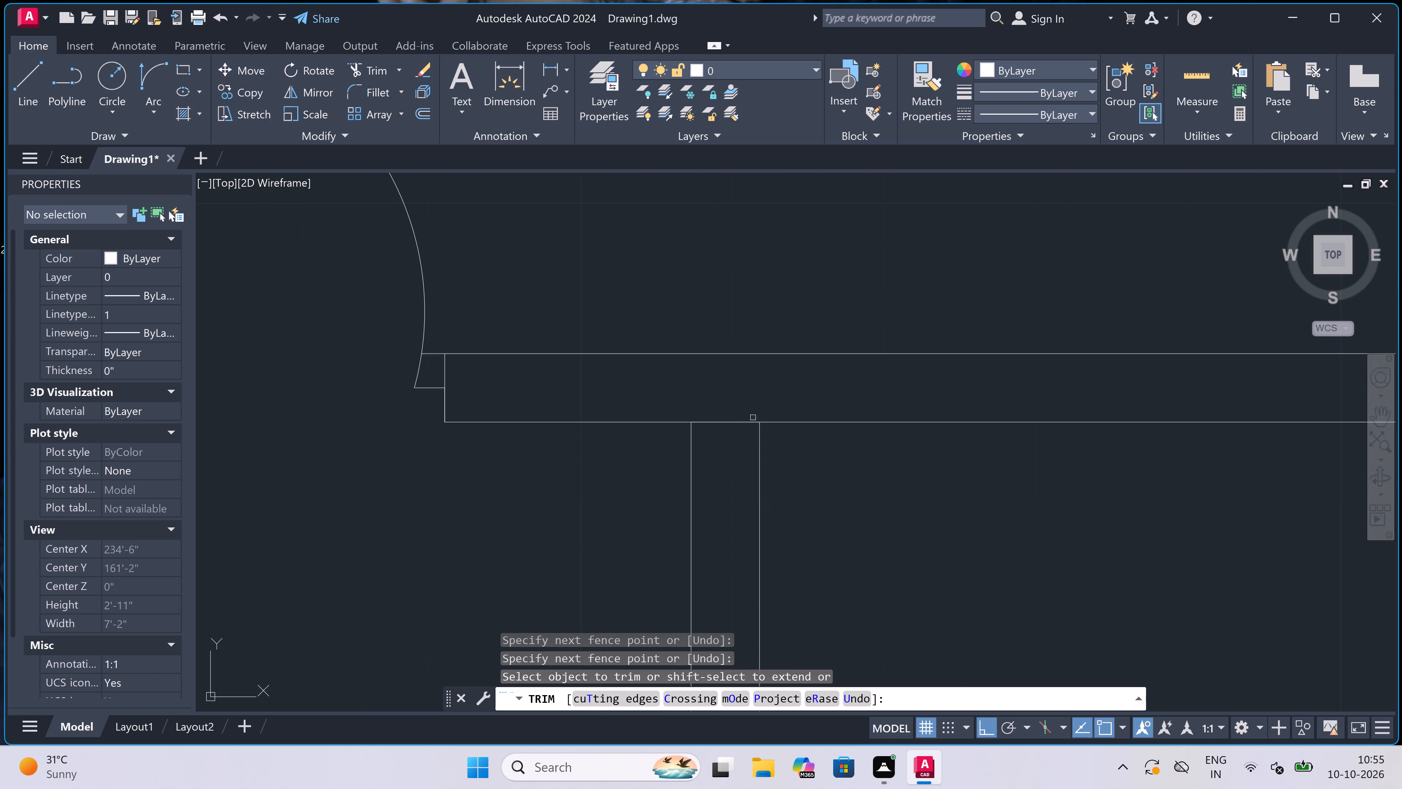
{"action": "left_click", "coordinate": [743, 407]}
{"action": "left_click", "coordinate": [731, 442]}
{"action": "scroll", "coordinate": [732, 433], "scroll_direction": "down", "scroll_amount": 6}
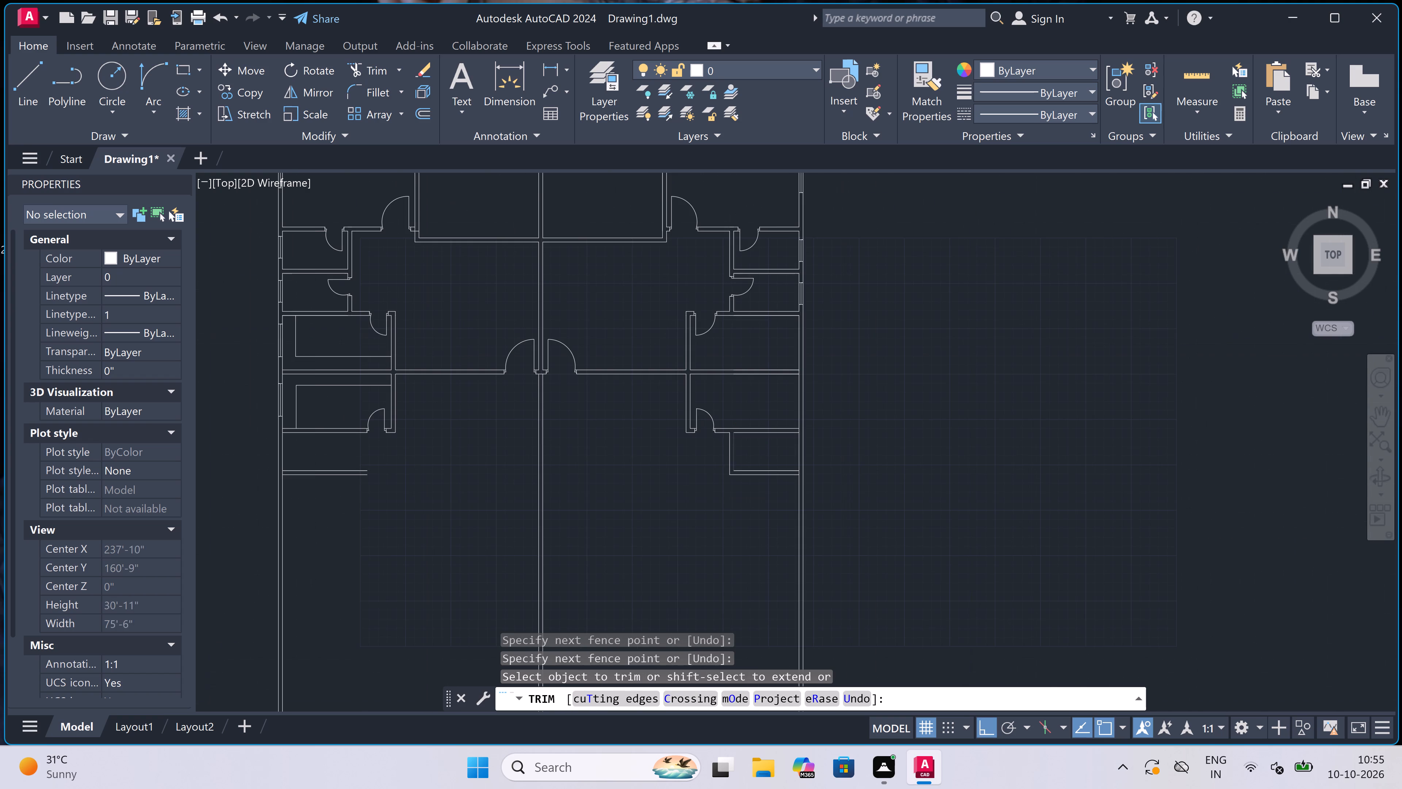
{"action": "scroll", "coordinate": [815, 437], "scroll_direction": "up", "scroll_amount": 5}
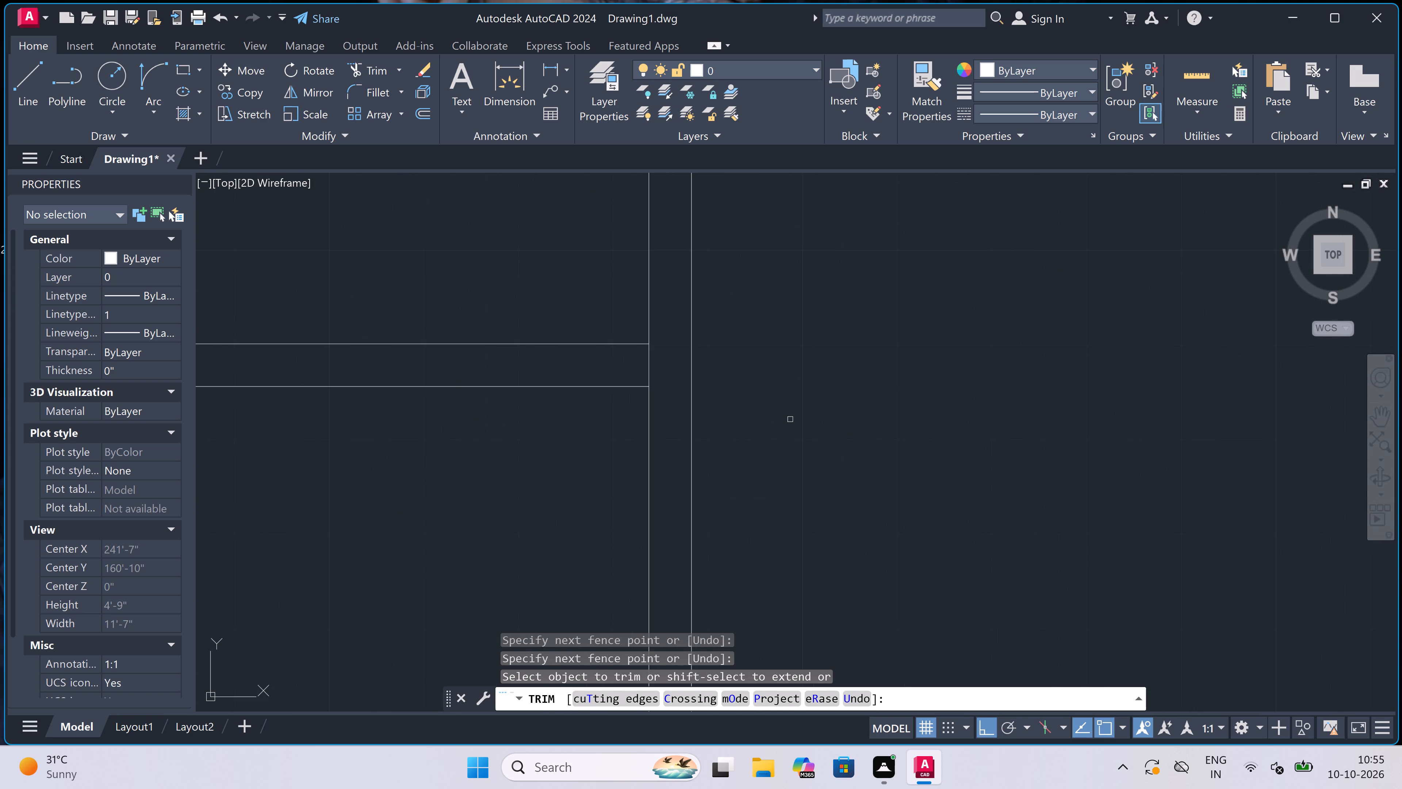
{"action": "left_click", "coordinate": [634, 359]}
{"action": "left_click", "coordinate": [651, 356]}
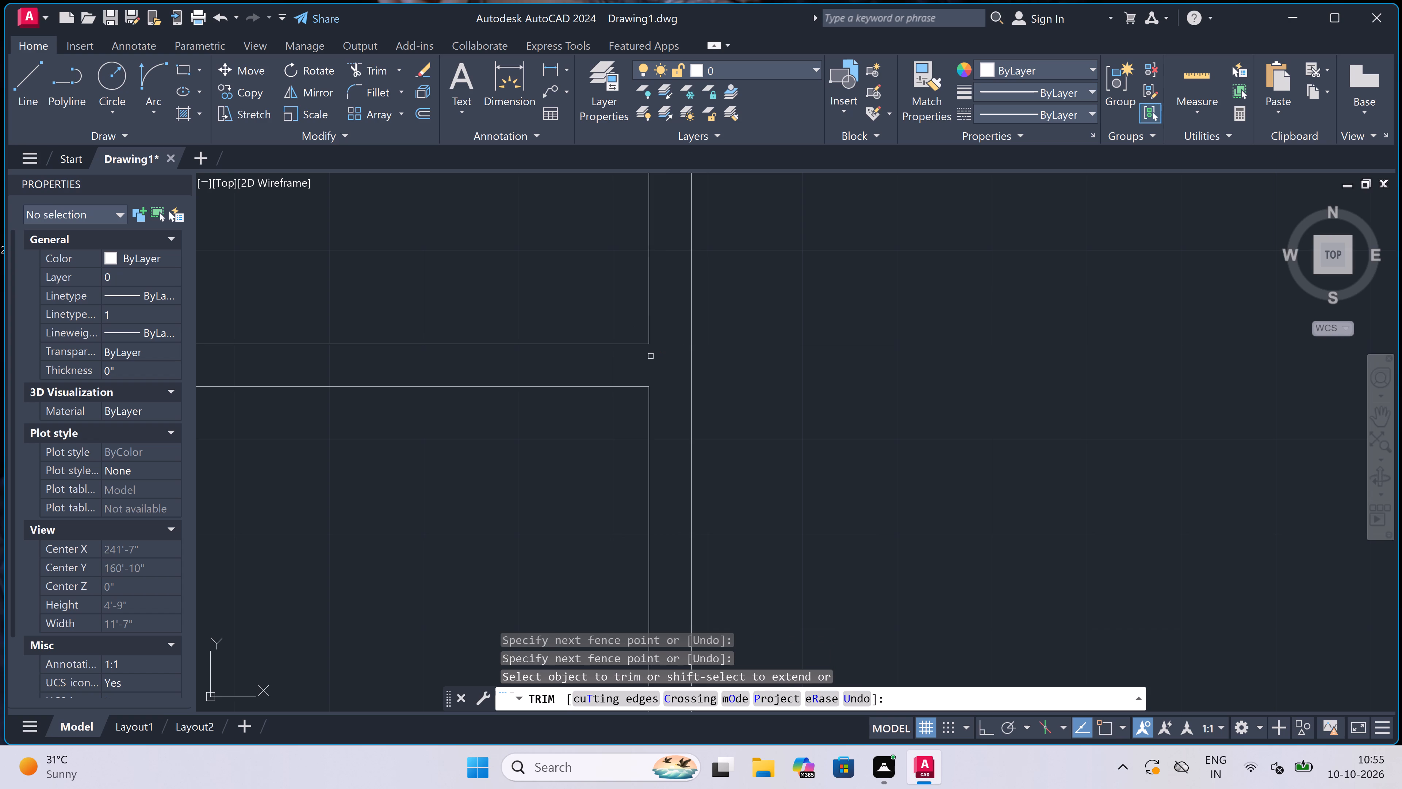
{"action": "scroll", "coordinate": [651, 356], "scroll_direction": "down", "scroll_amount": 3}
{"action": "scroll", "coordinate": [640, 470], "scroll_direction": "up", "scroll_amount": 3}
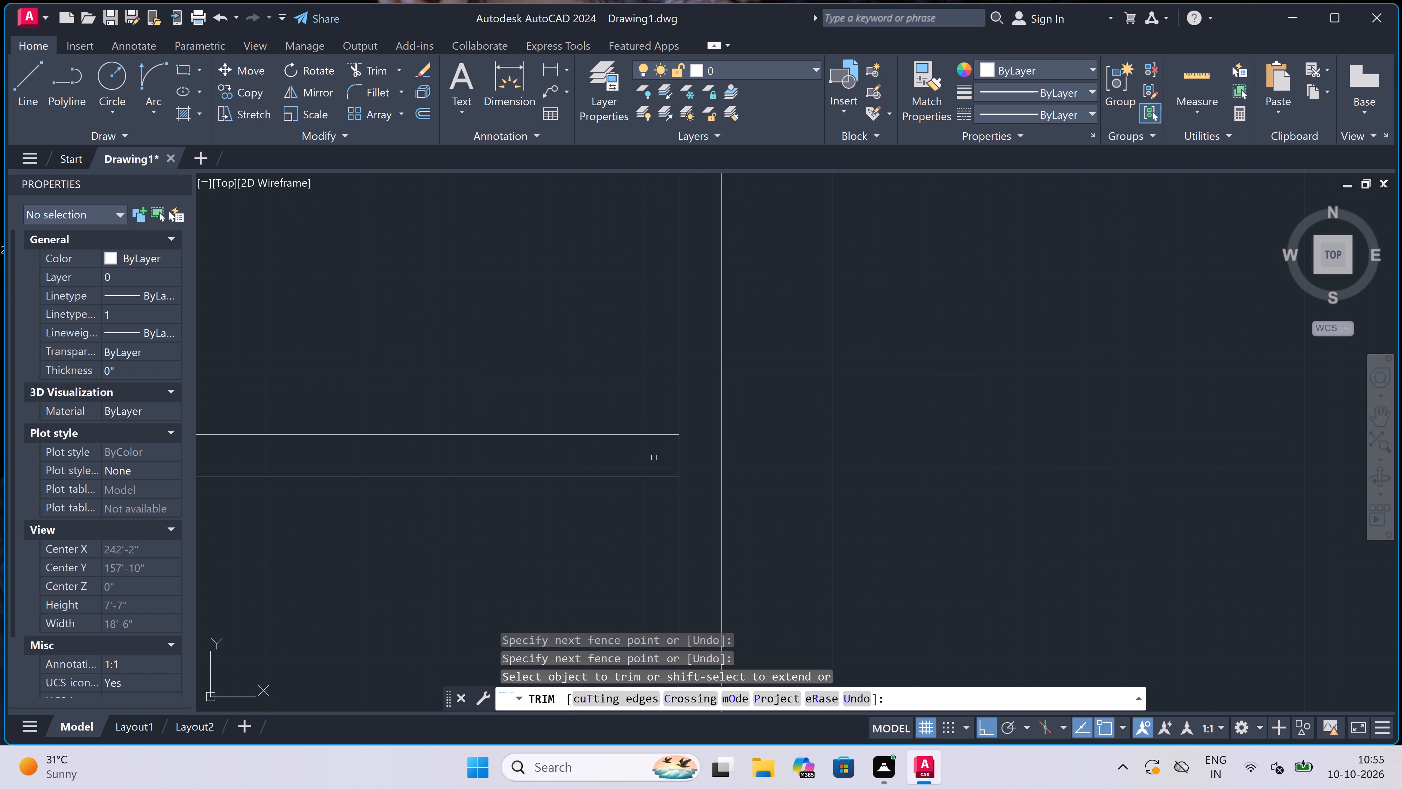
{"action": "left_click", "coordinate": [668, 452]}
{"action": "left_click", "coordinate": [696, 451]}
{"action": "scroll", "coordinate": [731, 459], "scroll_direction": "down", "scroll_amount": 5}
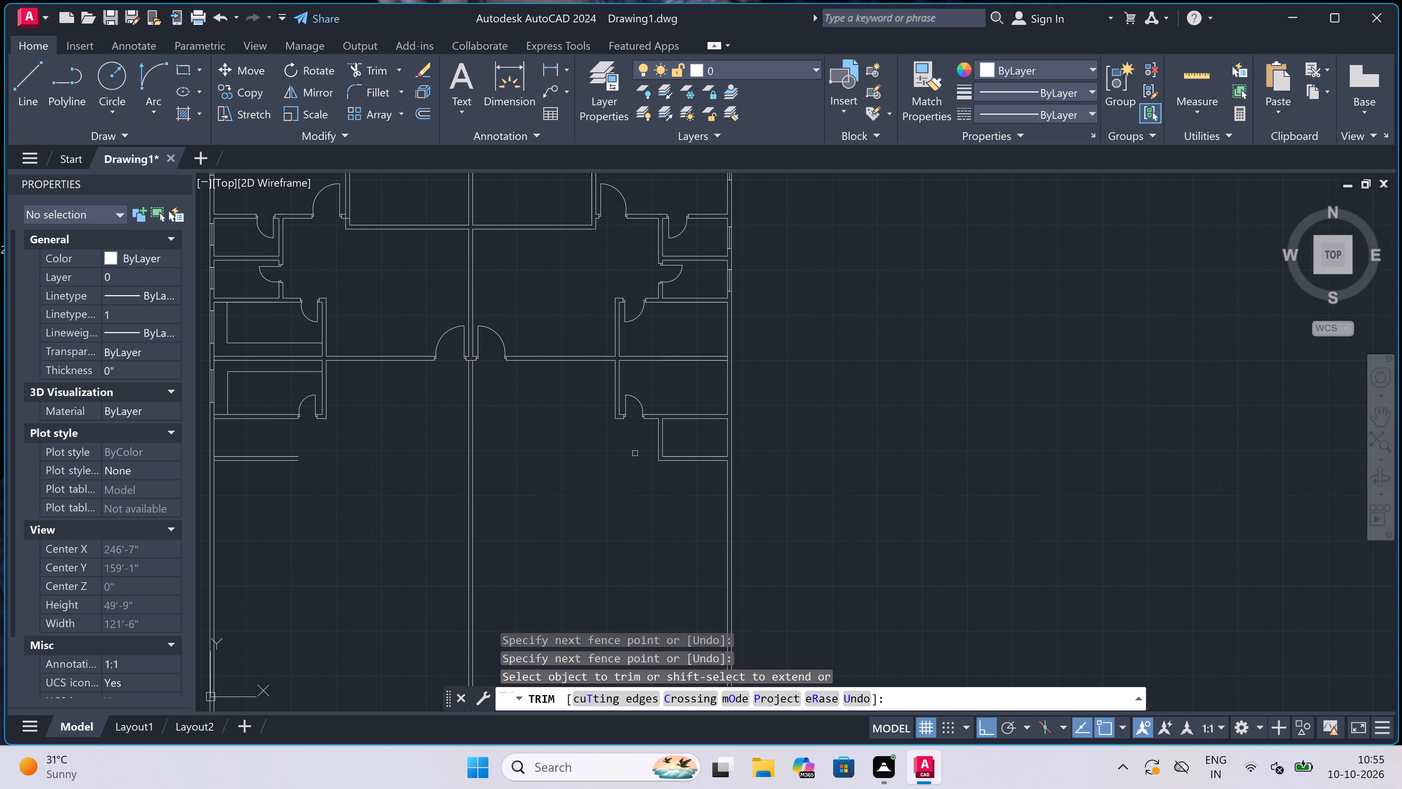
{"action": "key", "text": "Escape"}
Offset the lower line of the small east room's south partition 3'6" to the south.
{"action": "scroll", "coordinate": [670, 456], "scroll_direction": "up", "scroll_amount": 2}
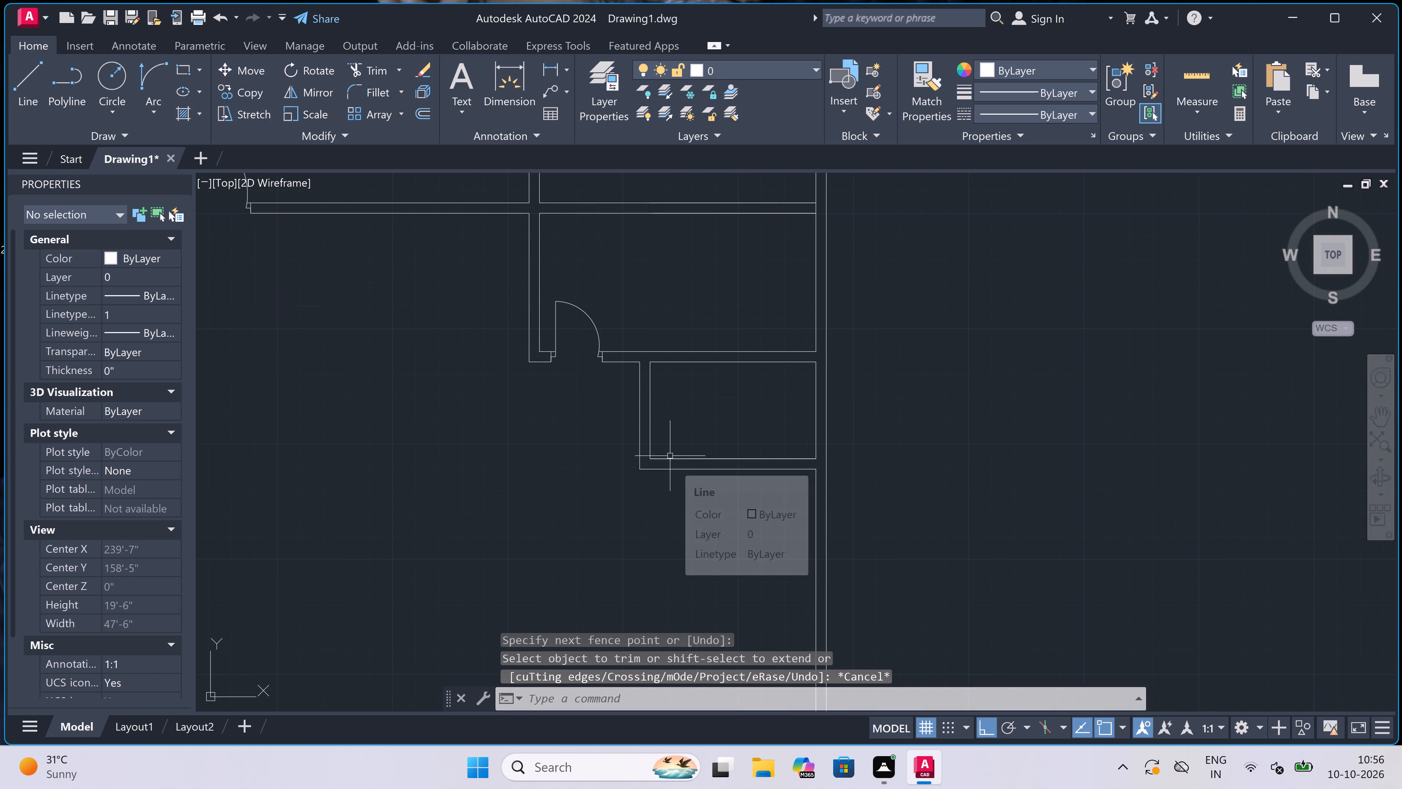
{"action": "key", "text": "o"}
{"action": "key", "text": "space"}
{"action": "left_click", "coordinate": [701, 470]}
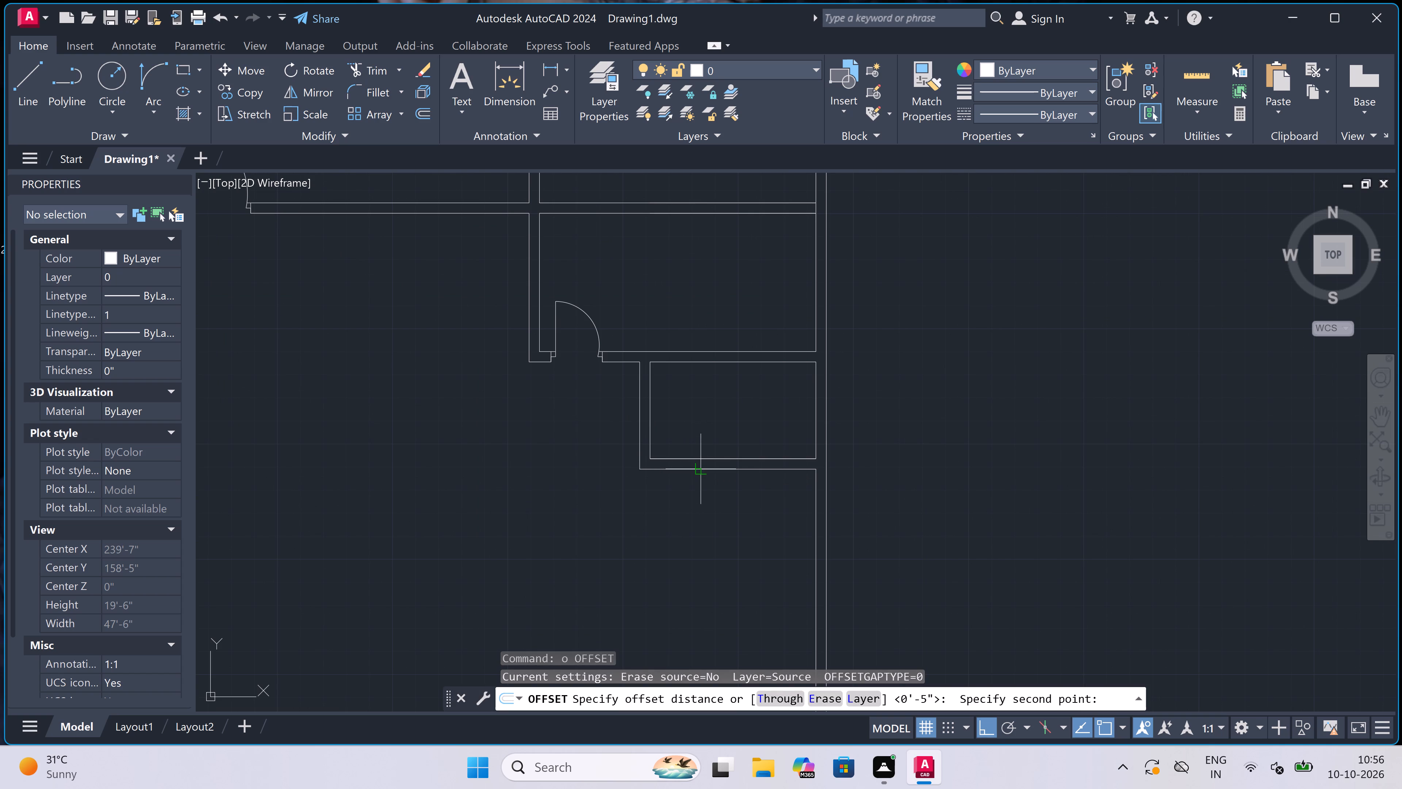
{"action": "type", "text": "3'6"}
{"action": "key", "text": "shift+quotedbl"}
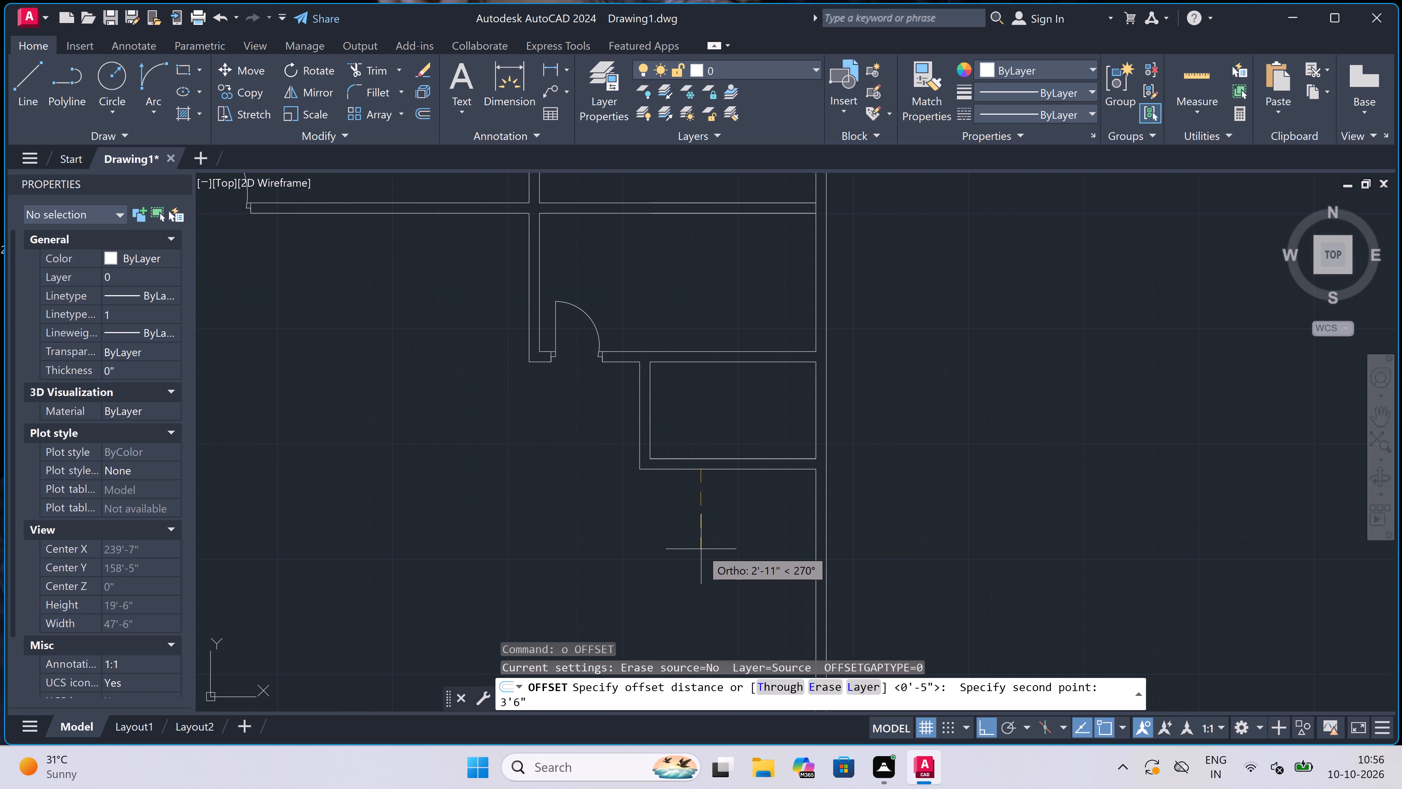
{"action": "key", "text": "space"}
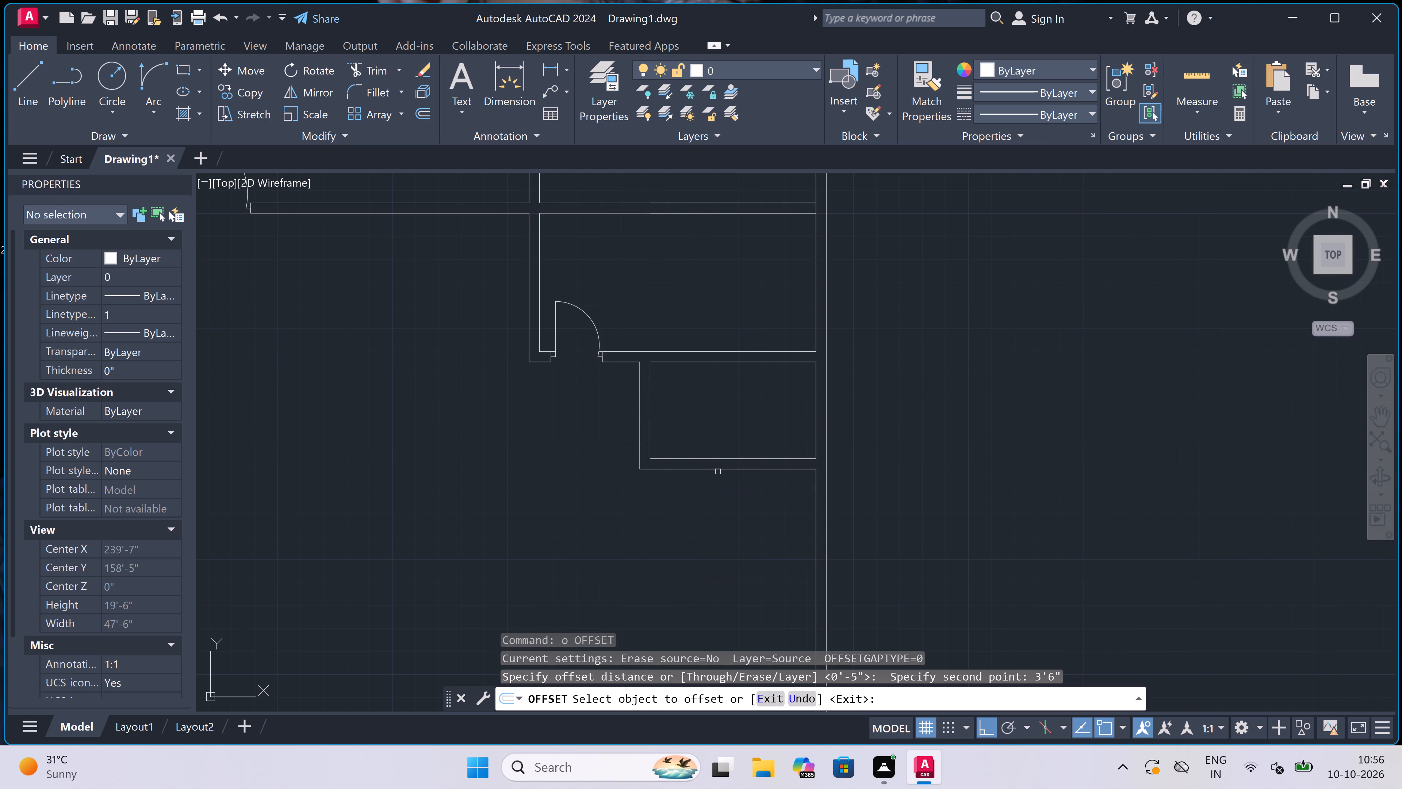
{"action": "left_click_drag", "start_coordinate": [718, 468], "coordinate": [718, 475]}
{"action": "double_click", "coordinate": [715, 525]}
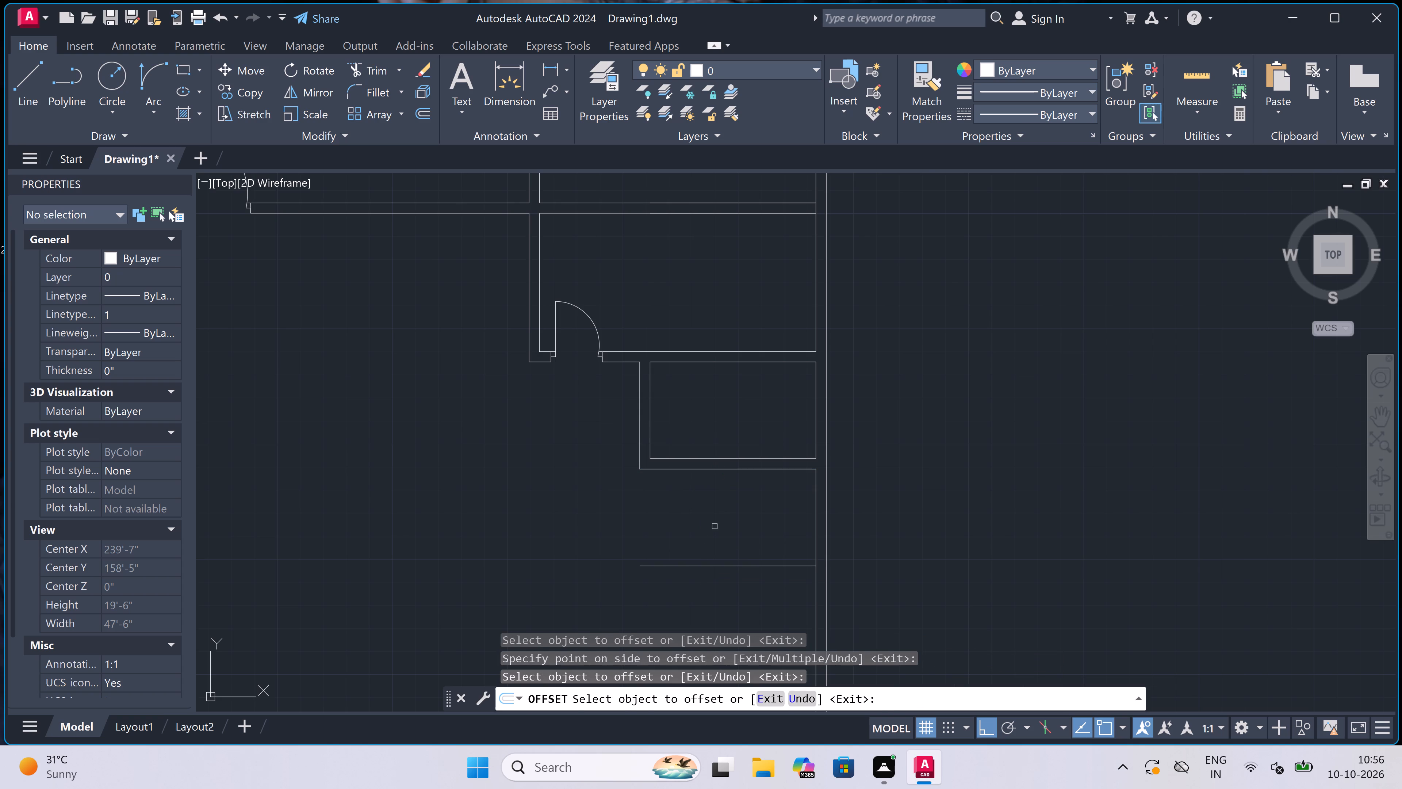
{"action": "key", "text": "Escape"}
Offset the new horizontal line below the small east room 4.5" to the south.
{"action": "key", "text": "space"}
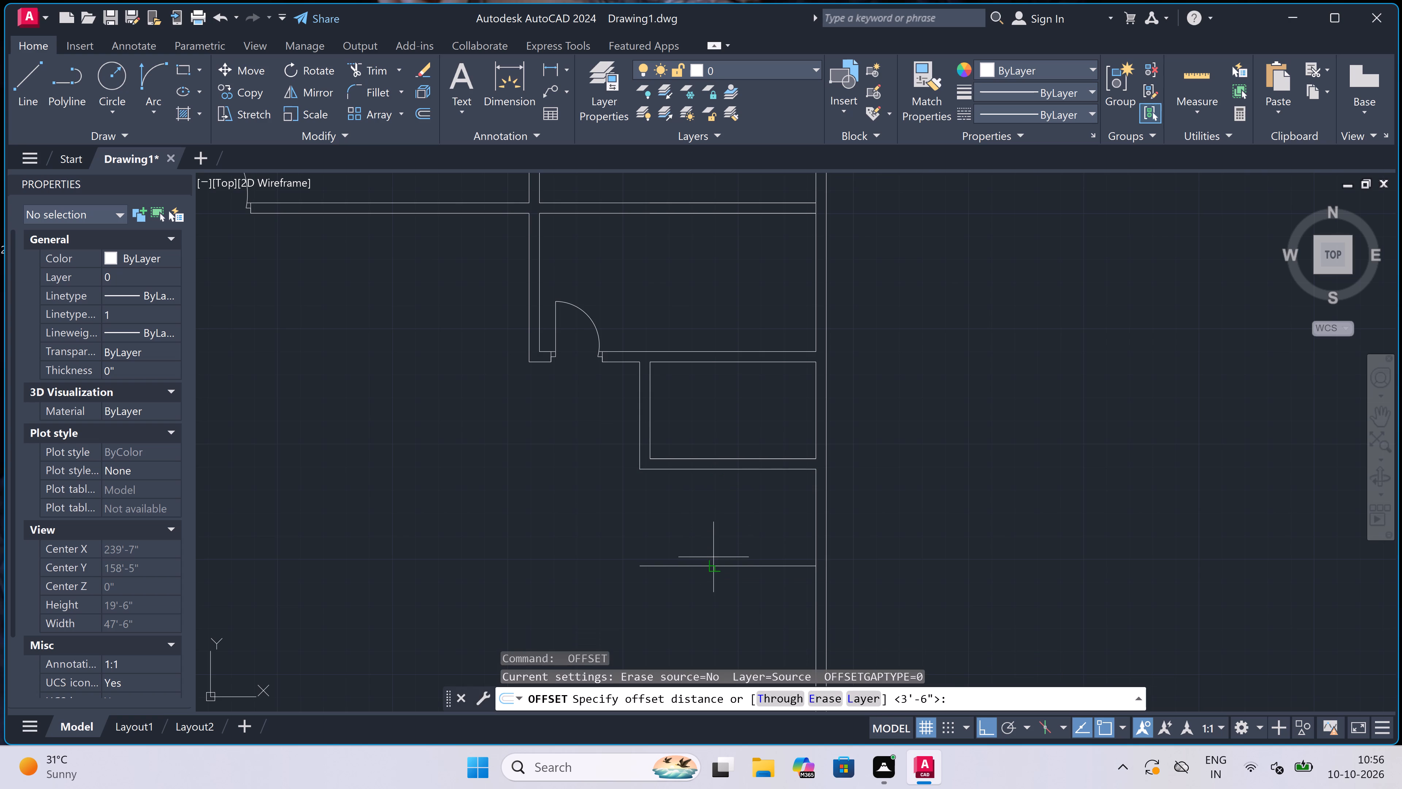
{"action": "left_click", "coordinate": [712, 562]}
{"action": "type", "text": "4.5\""}
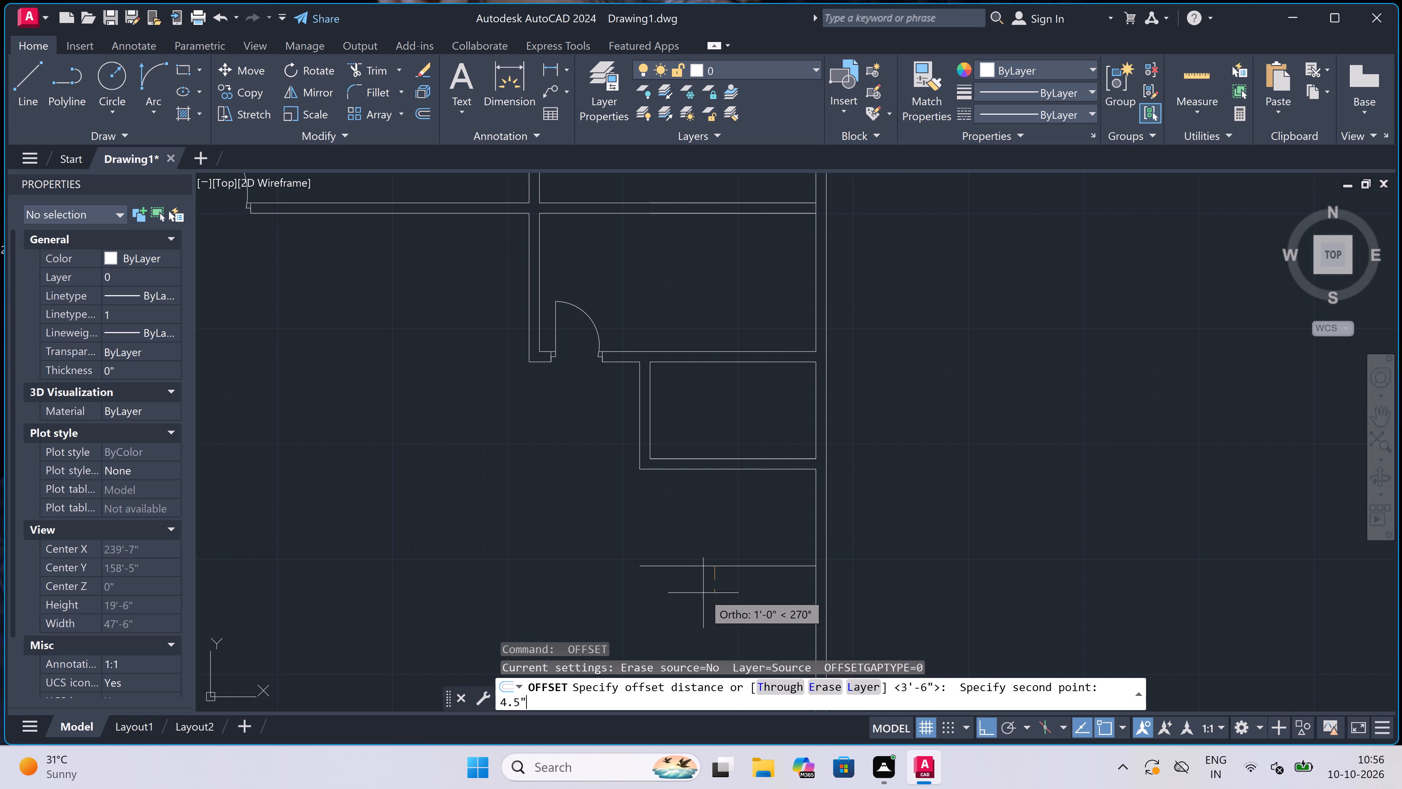
{"action": "key", "text": "space"}
{"action": "left_click_drag", "start_coordinate": [695, 565], "coordinate": [693, 578]}
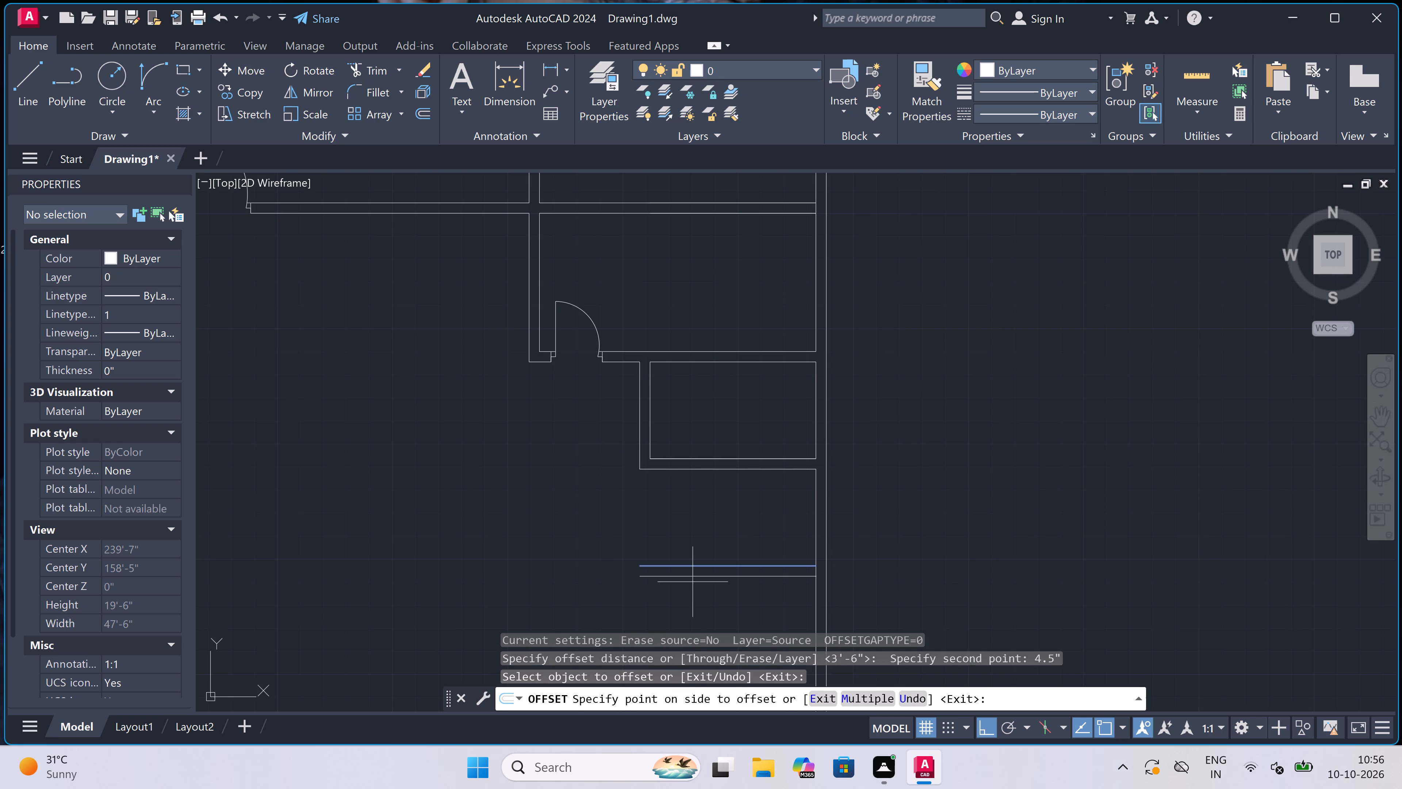
{"action": "left_click", "coordinate": [690, 595]}
{"action": "key", "text": "Escape"}
Extend both lines of the small east room's west partition south to the lower line of the new 4.5" partition.
{"action": "type", "text": "ex"}
{"action": "key", "text": "space"}
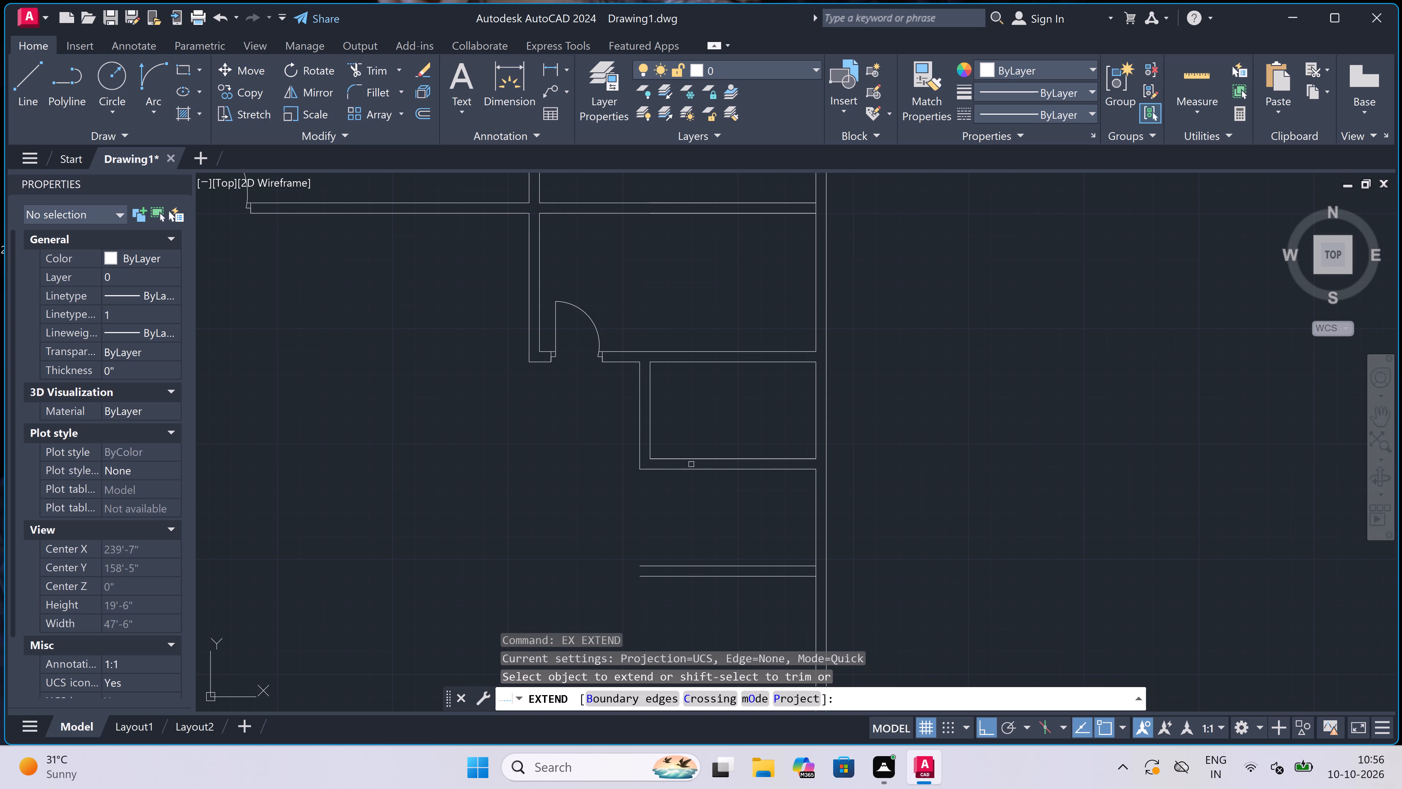
{"action": "left_click", "coordinate": [685, 438]}
{"action": "left_click", "coordinate": [559, 445]}
{"action": "left_click", "coordinate": [559, 445]}
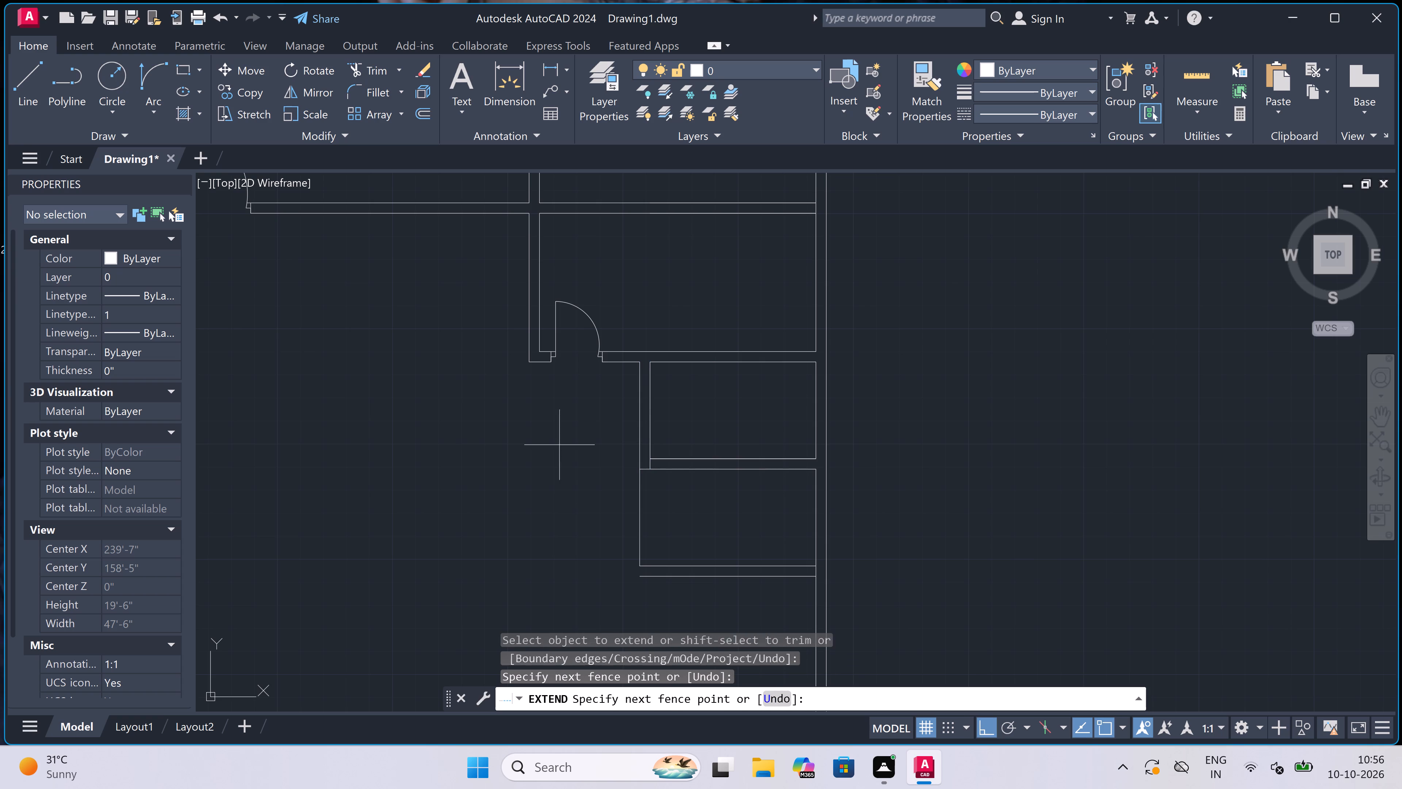
{"action": "left_click", "coordinate": [671, 444]}
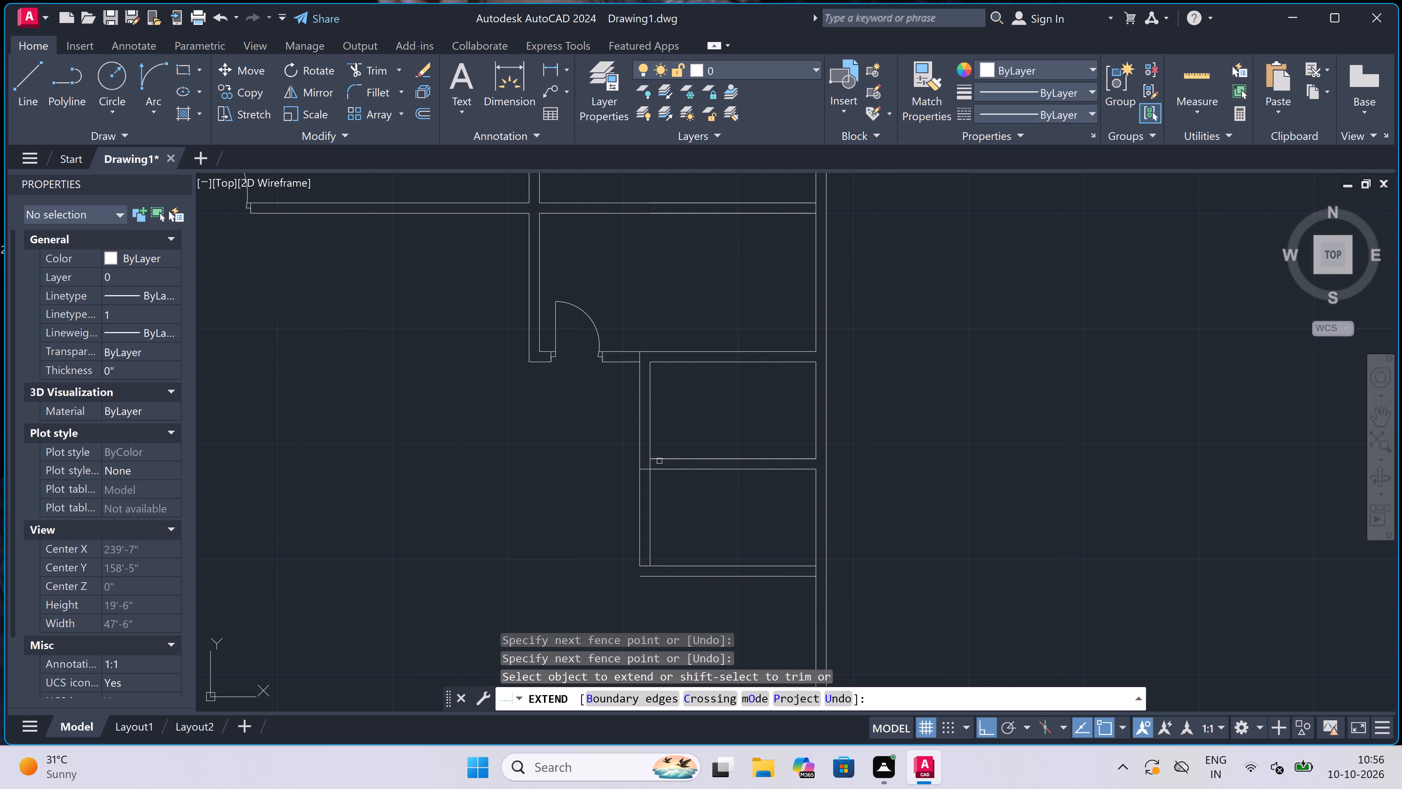
{"action": "left_click", "coordinate": [680, 537]}
{"action": "left_click", "coordinate": [601, 535]}
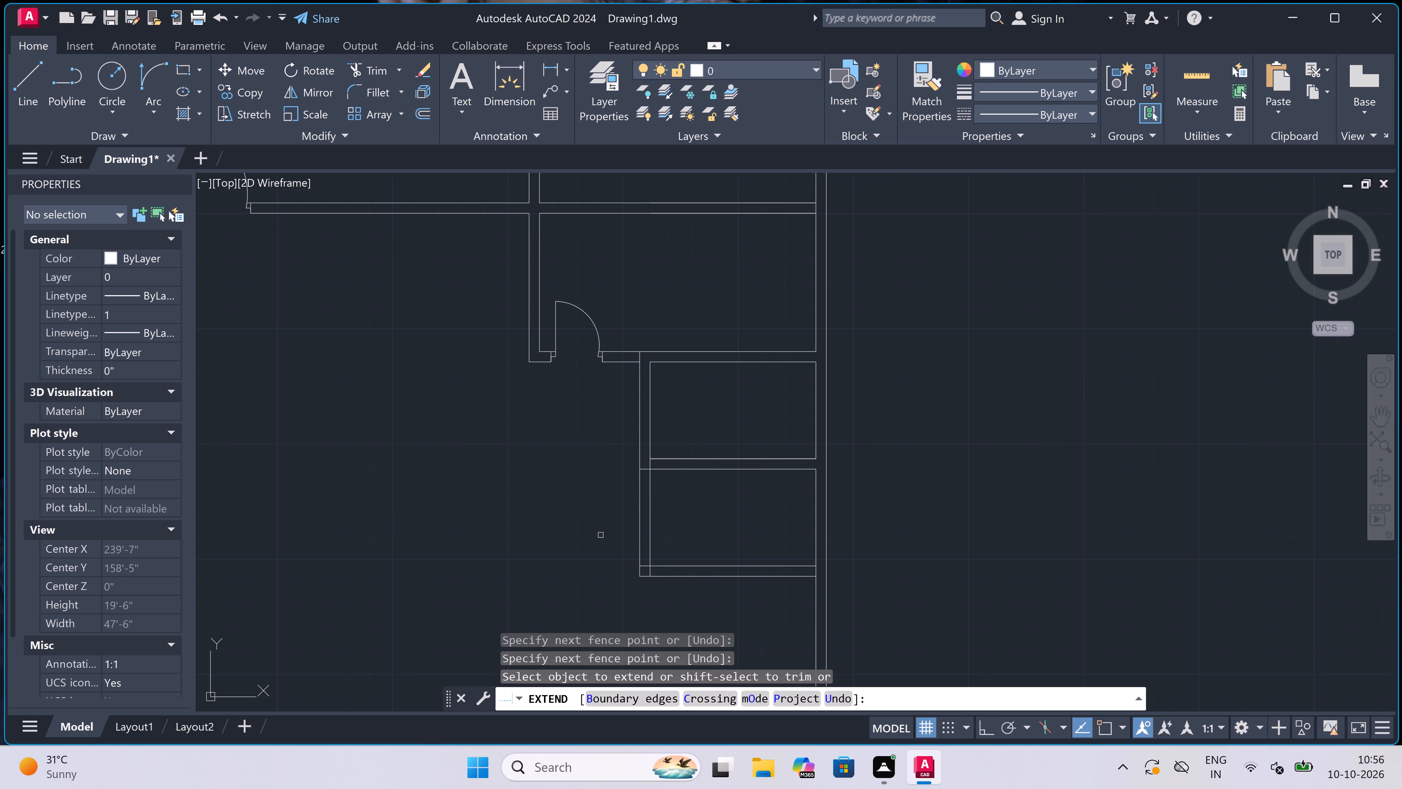
{"action": "key", "text": "Escape"}
Trim the overlapping lines inside the lower small room's southwest corner and the east wall line crossing the end of its south partition.
{"action": "type", "text": "tr"}
{"action": "key", "text": "space"}
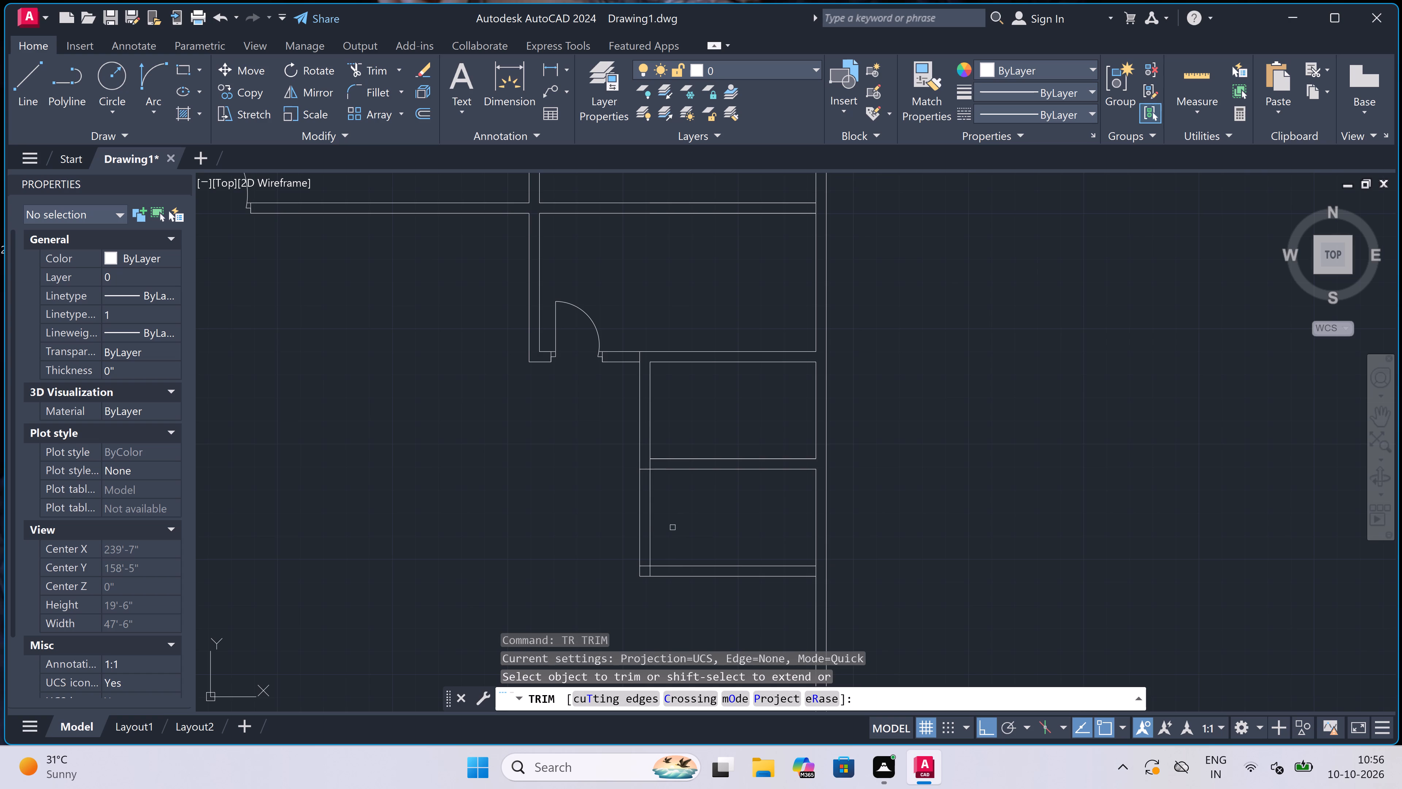
{"action": "scroll", "coordinate": [641, 565], "scroll_direction": "up", "scroll_amount": 4}
{"action": "double_click", "coordinate": [686, 581]}
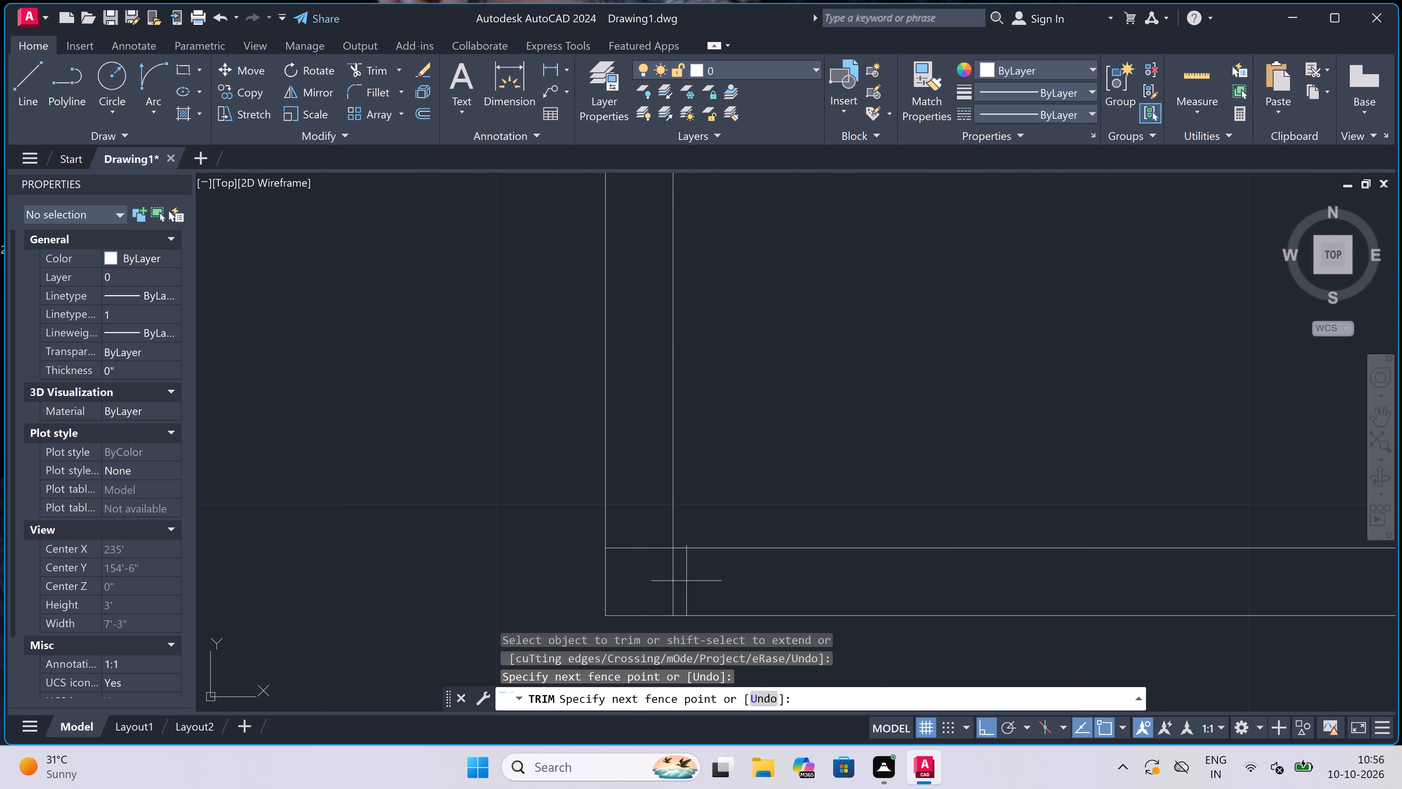
{"action": "left_click", "coordinate": [637, 571]}
{"action": "left_click", "coordinate": [637, 572]}
{"action": "left_click", "coordinate": [648, 520]}
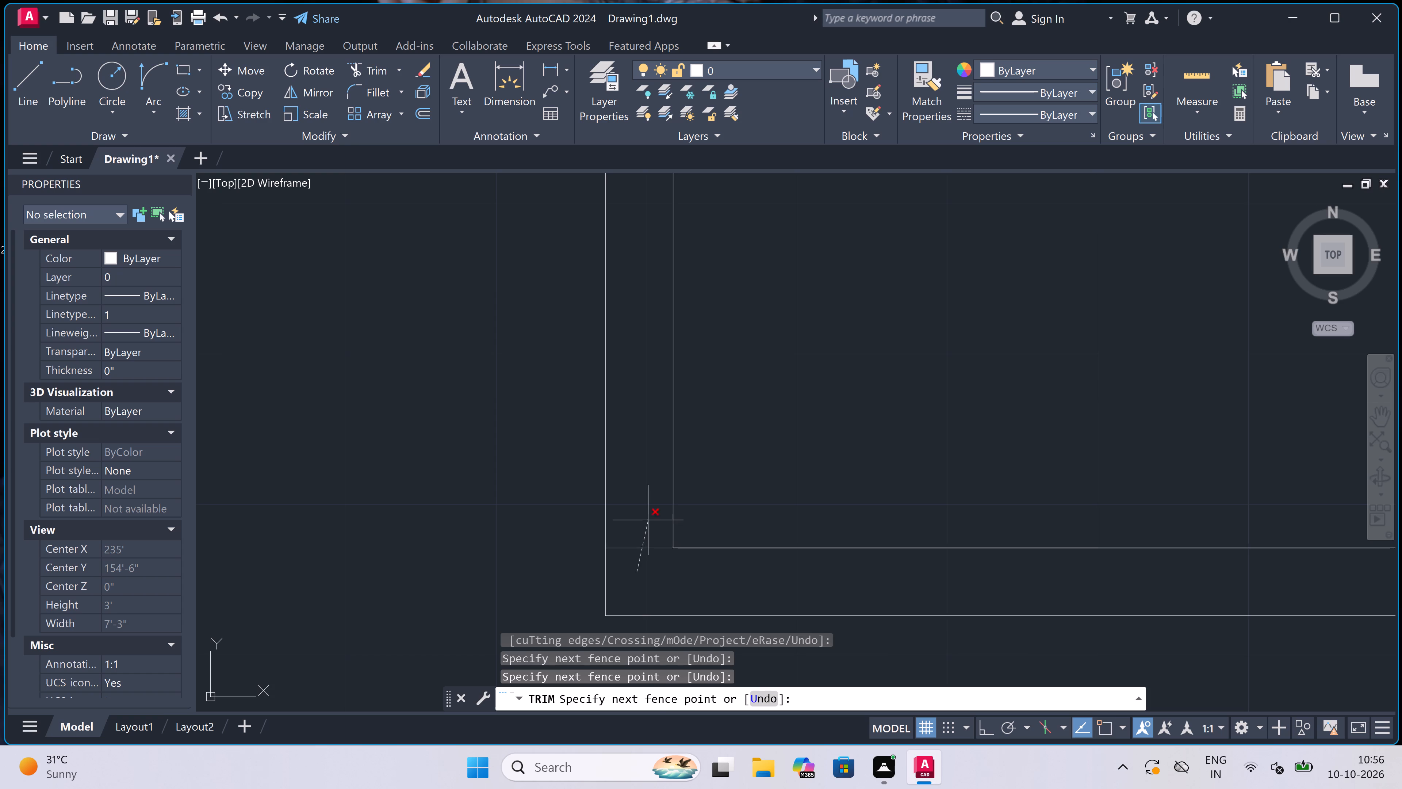
{"action": "scroll", "coordinate": [648, 520], "scroll_direction": "down", "scroll_amount": 3}
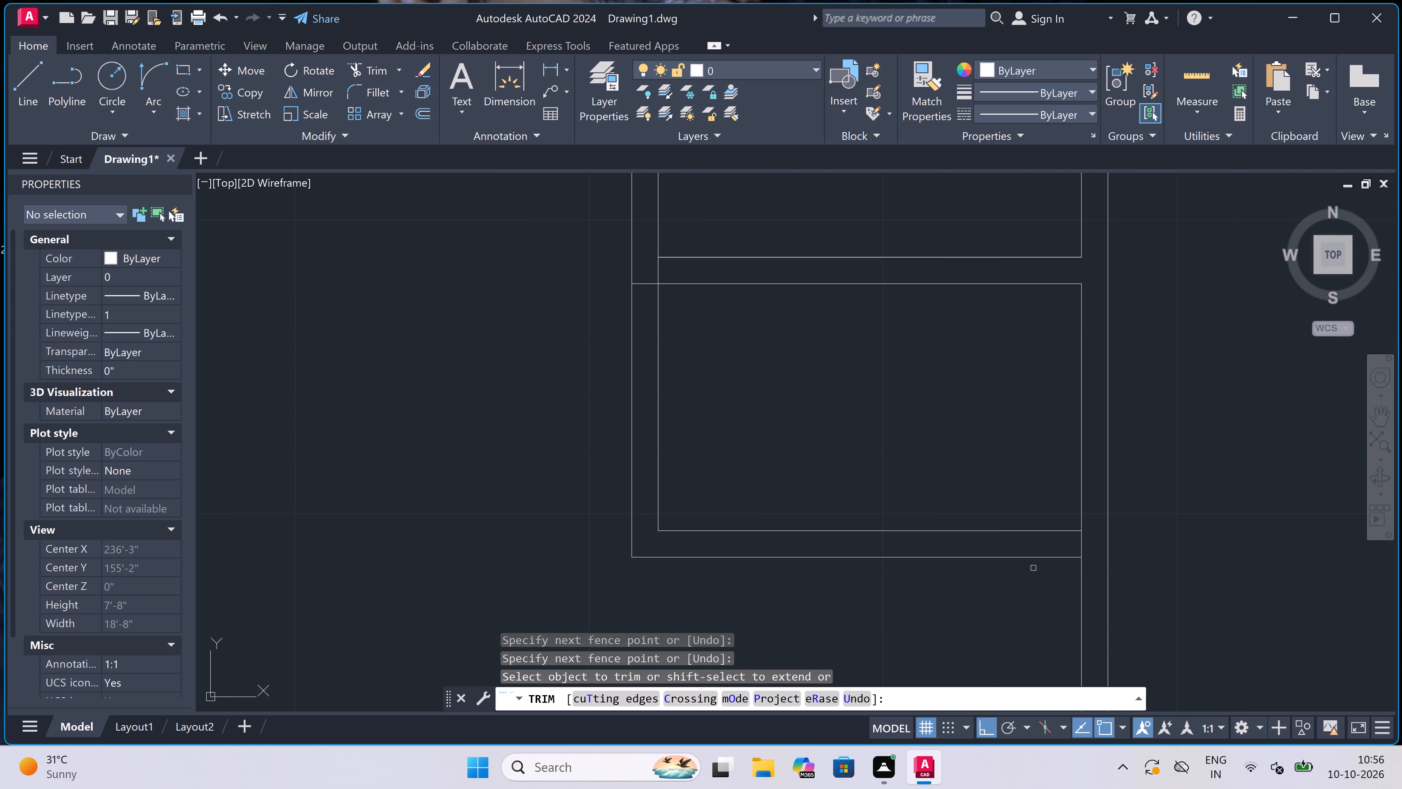
{"action": "scroll", "coordinate": [1058, 549], "scroll_direction": "up", "scroll_amount": 2}
{"action": "left_click", "coordinate": [1133, 539]}
{"action": "left_click", "coordinate": [1096, 539]}
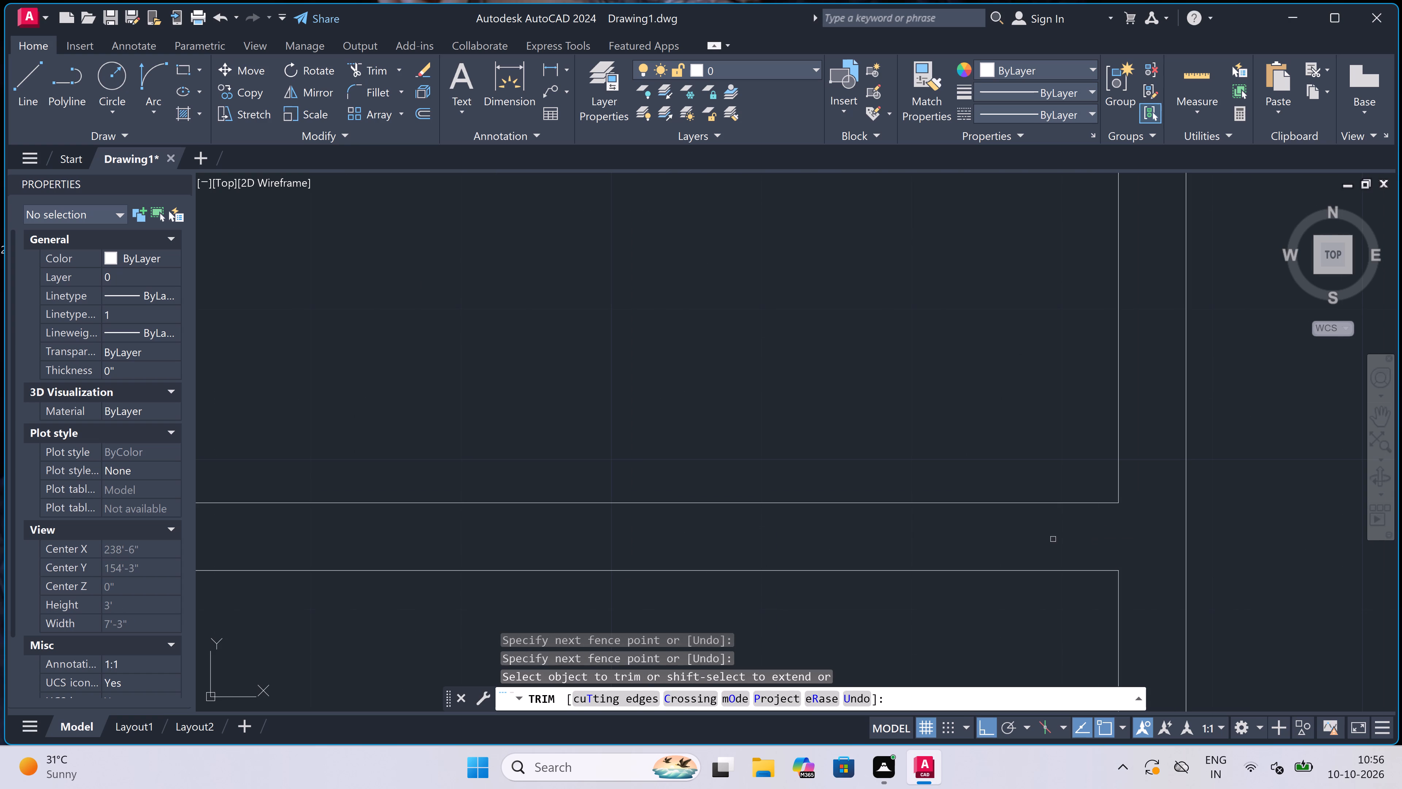
Trim the line pieces crossing the junction where the partition between the two small rooms meets their west partition.
{"action": "scroll", "coordinate": [931, 538], "scroll_direction": "down", "scroll_amount": 6}
{"action": "scroll", "coordinate": [934, 496], "scroll_direction": "up", "scroll_amount": 4}
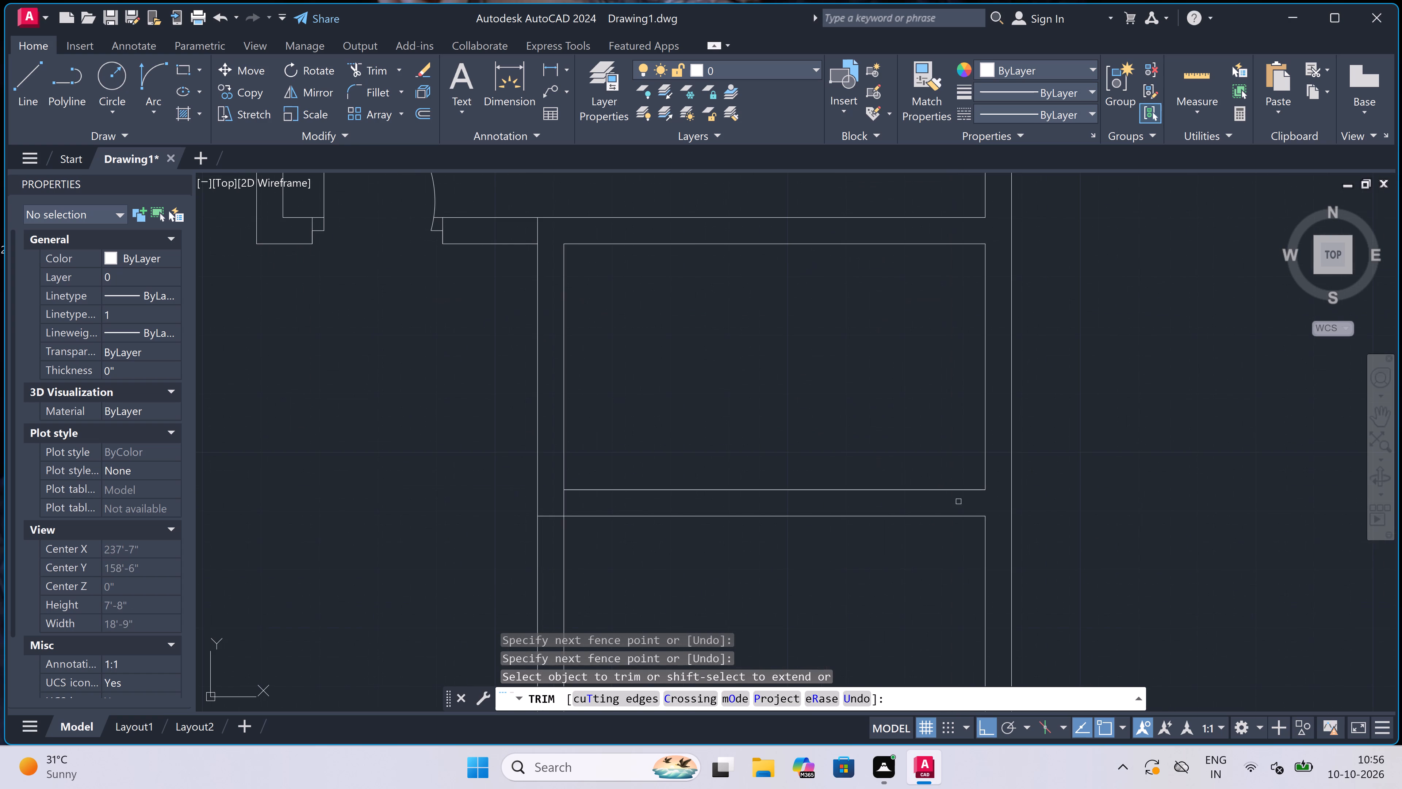
{"action": "scroll", "coordinate": [547, 499], "scroll_direction": "up", "scroll_amount": 3}
{"action": "left_click_drag", "start_coordinate": [547, 499], "coordinate": [547, 506]}
{"action": "left_click", "coordinate": [539, 582]}
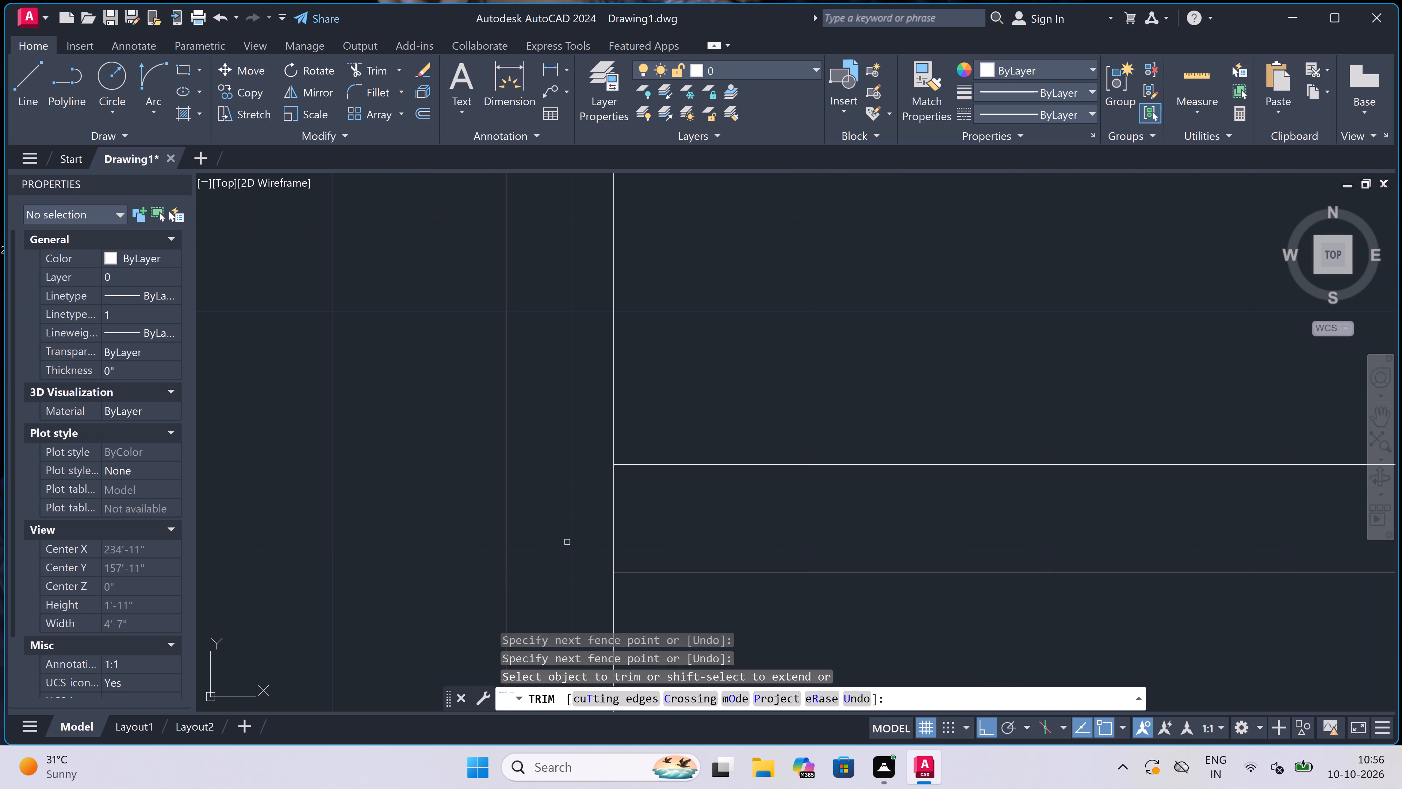
{"action": "left_click", "coordinate": [567, 542]}
{"action": "left_click", "coordinate": [702, 541]}
{"action": "scroll", "coordinate": [702, 540], "scroll_direction": "down", "scroll_amount": 4}
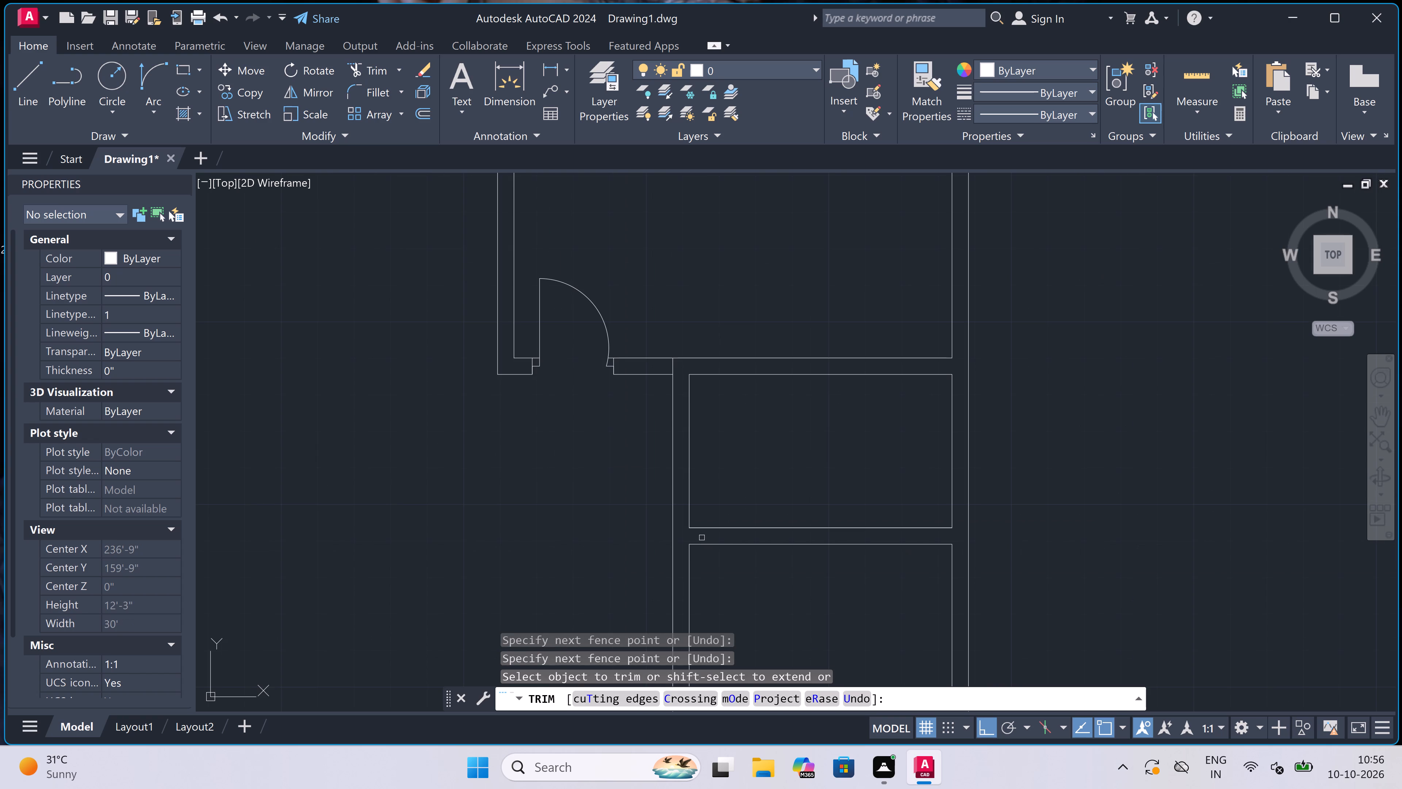
{"action": "scroll", "coordinate": [694, 537], "scroll_direction": "down", "scroll_amount": 2}
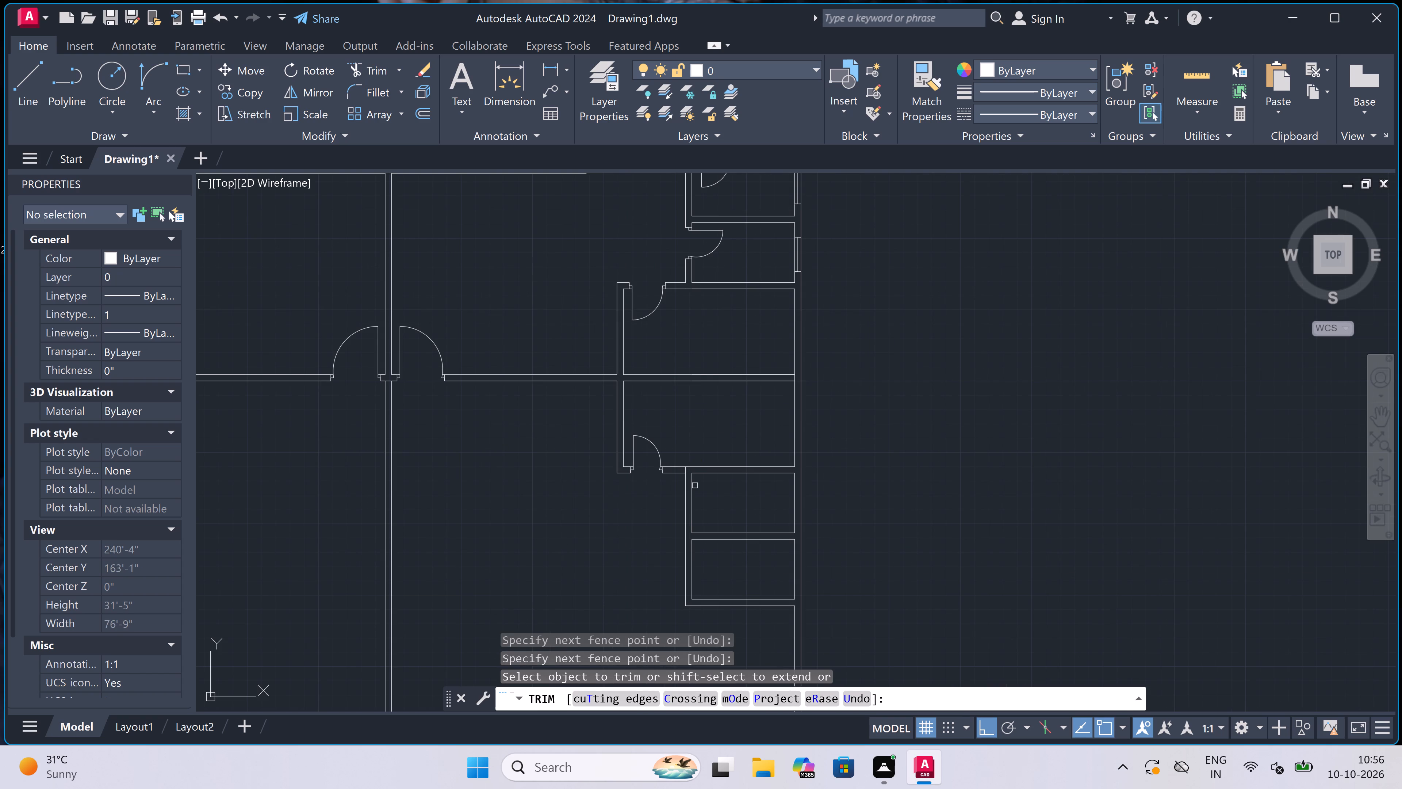
{"action": "key", "text": "Escape"}
Draw a door jamb across the upper small room's west partition near its south end, with lines from its midpoint 2" north and 2' east.
{"action": "key", "text": "l"}
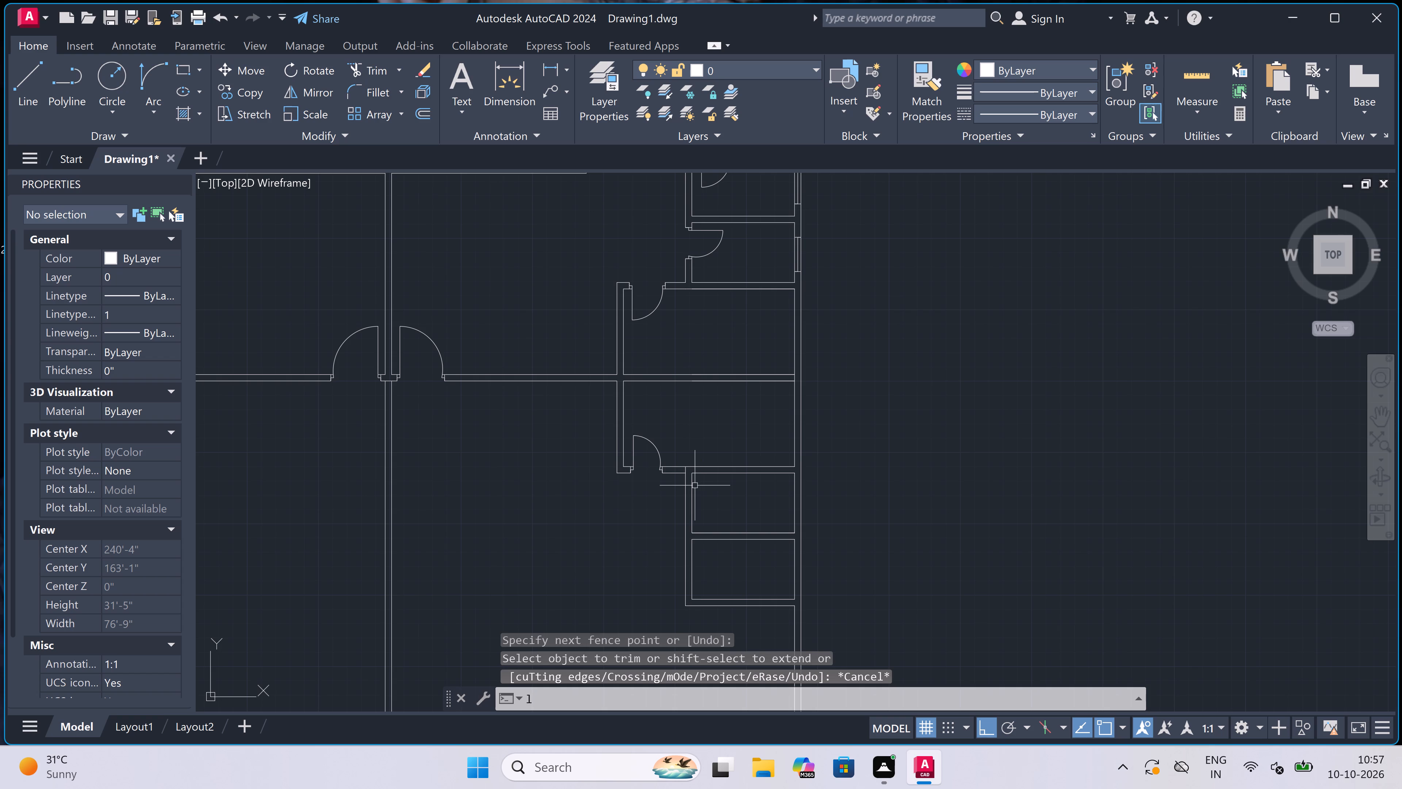
{"action": "key", "text": "space"}
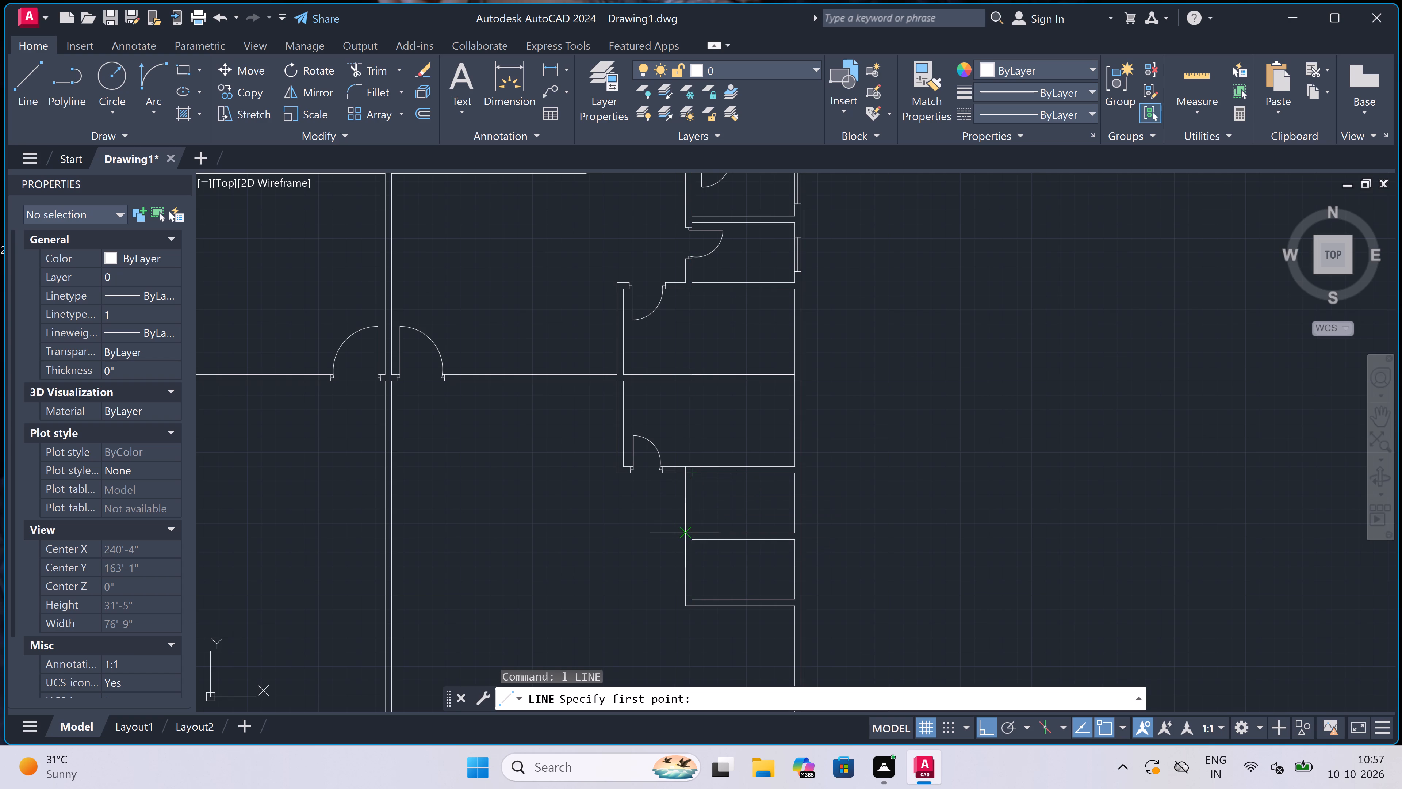
{"action": "scroll", "coordinate": [686, 524], "scroll_direction": "up", "scroll_amount": 2}
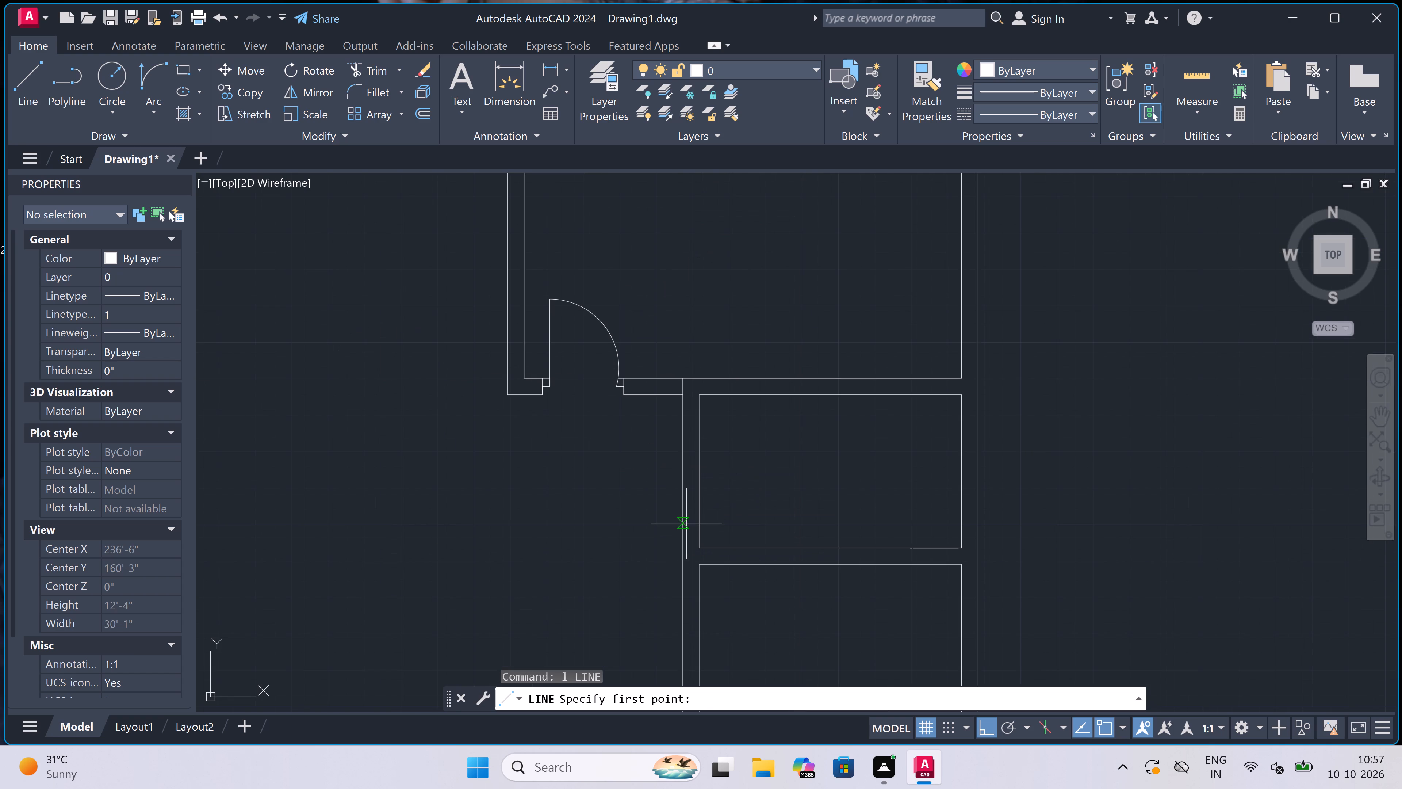
{"action": "scroll", "coordinate": [686, 523], "scroll_direction": "up", "scroll_amount": 3}
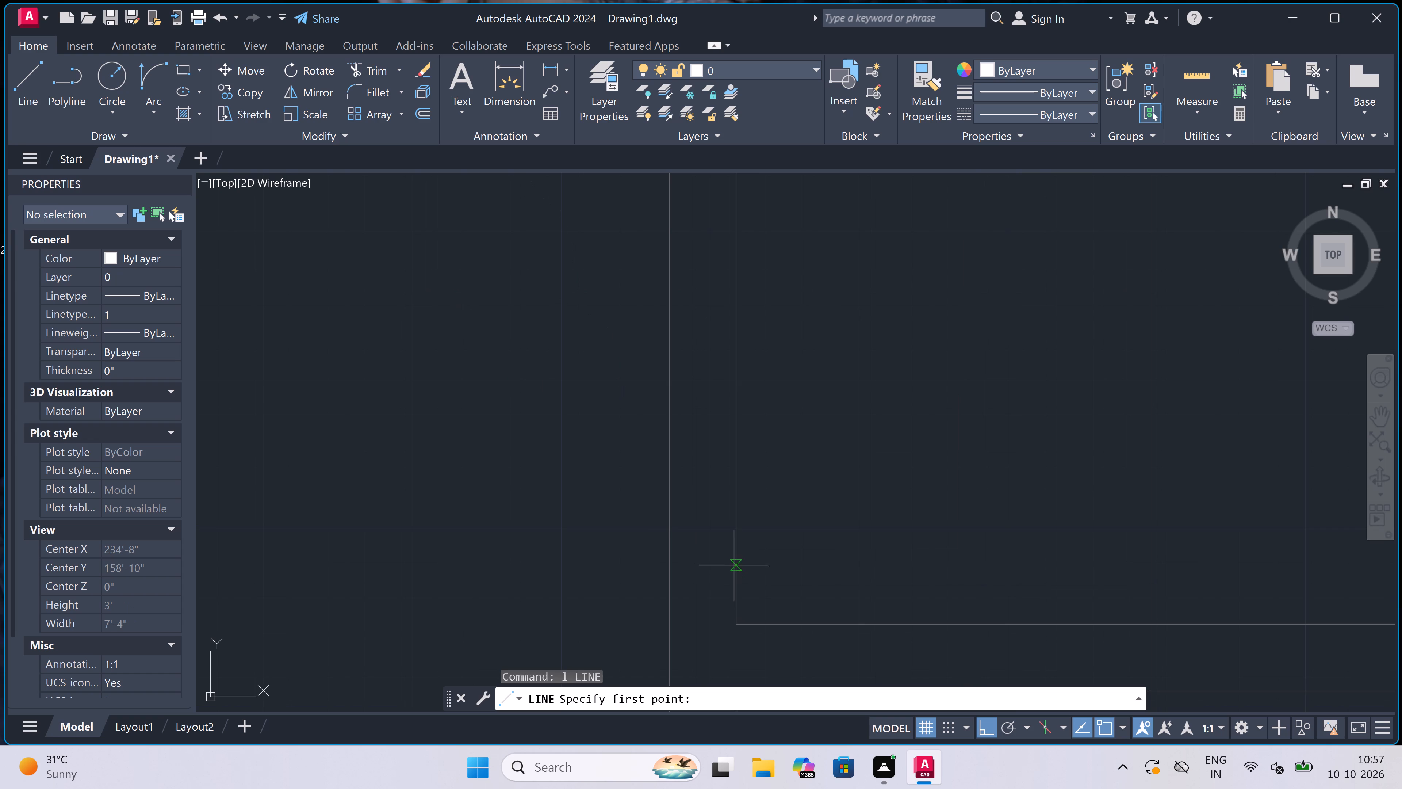
{"action": "left_click", "coordinate": [734, 564]}
{"action": "left_click", "coordinate": [667, 558]}
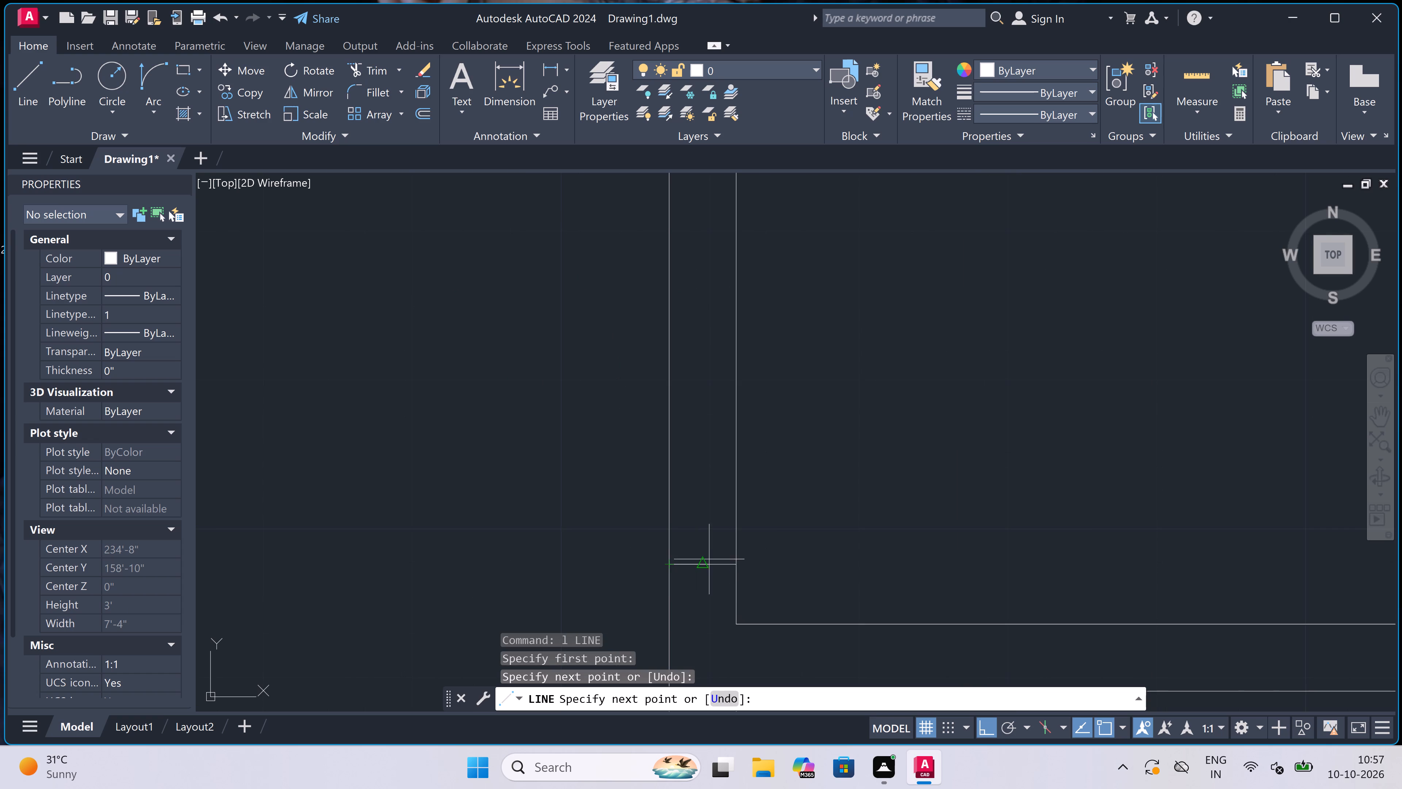
{"action": "left_click", "coordinate": [707, 563]}
{"action": "key", "text": "2"}
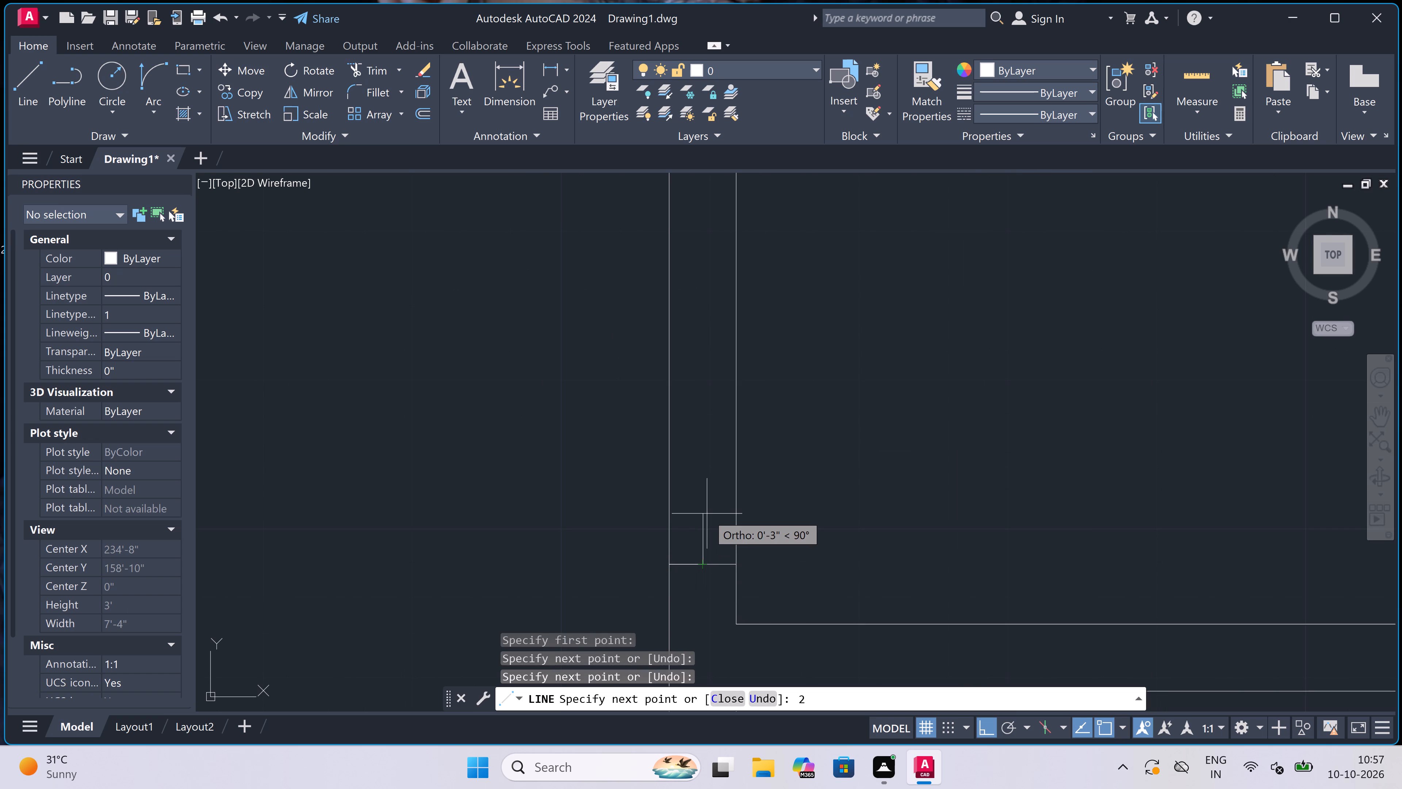
{"action": "type", "text": "\""}
{"action": "key", "text": "space"}
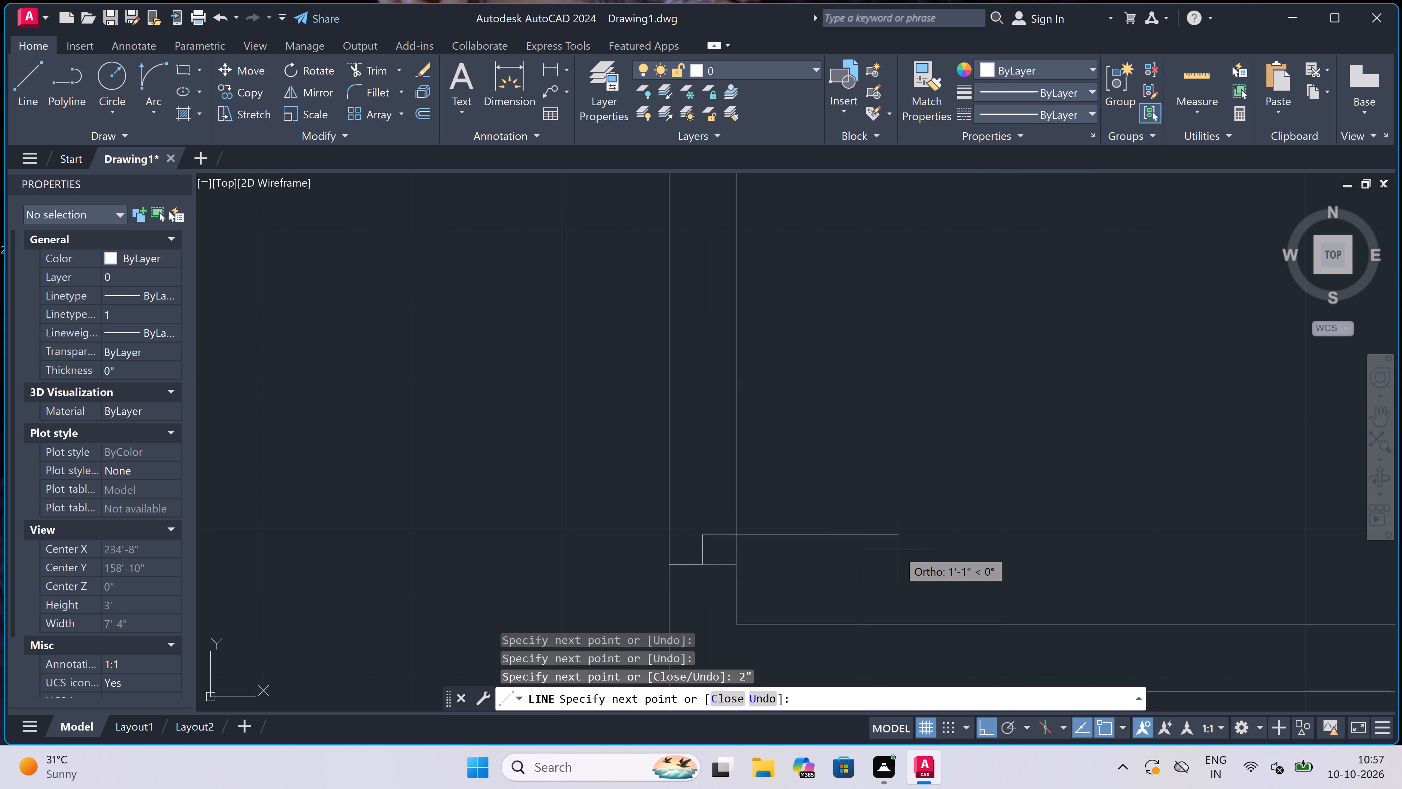
{"action": "type", "text": "2'"}
{"action": "key", "text": "space"}
{"action": "key", "text": "Escape"}
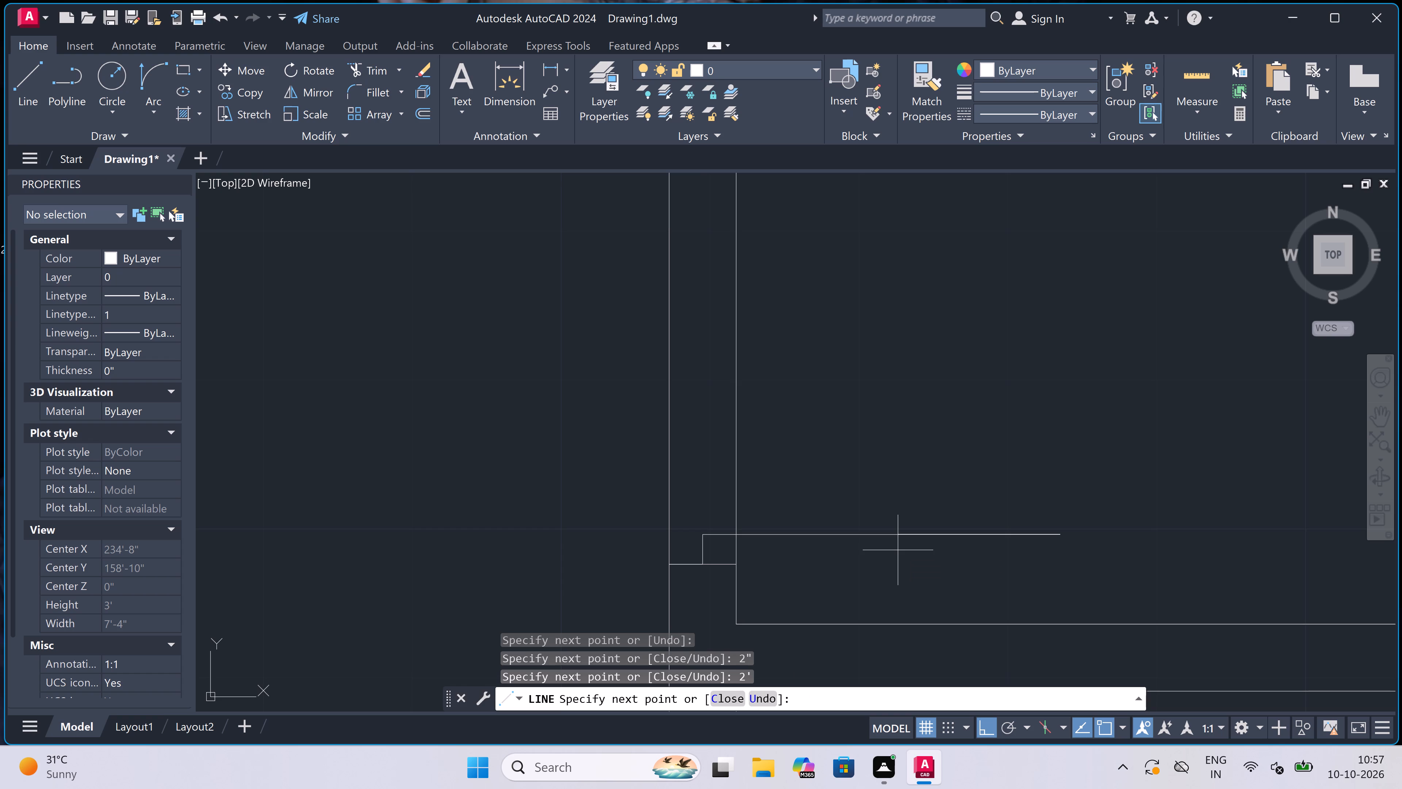
Draw a second jamb line across the same partition further north, with a 2" line south from its midpoint.
{"action": "key", "text": "space"}
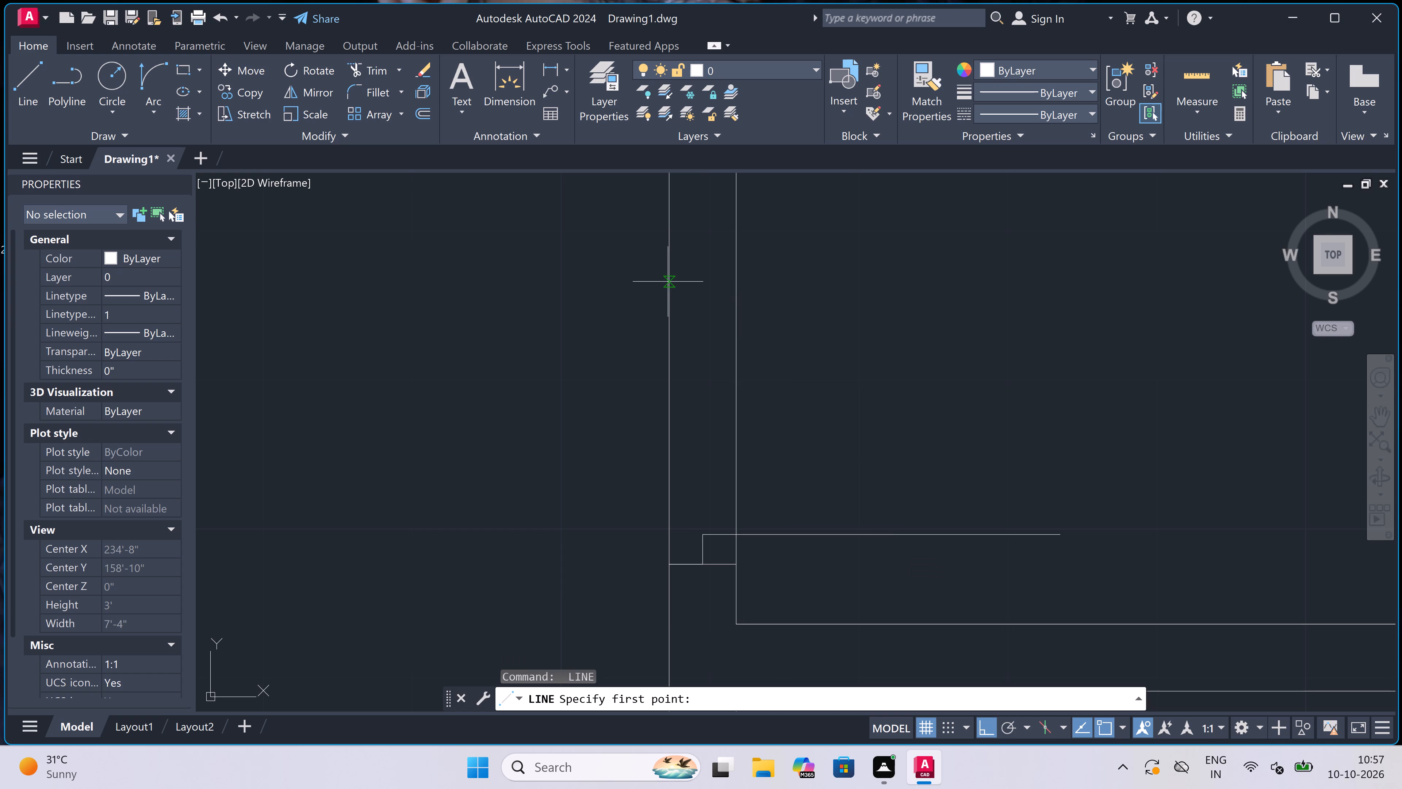
{"action": "left_click", "coordinate": [673, 261]}
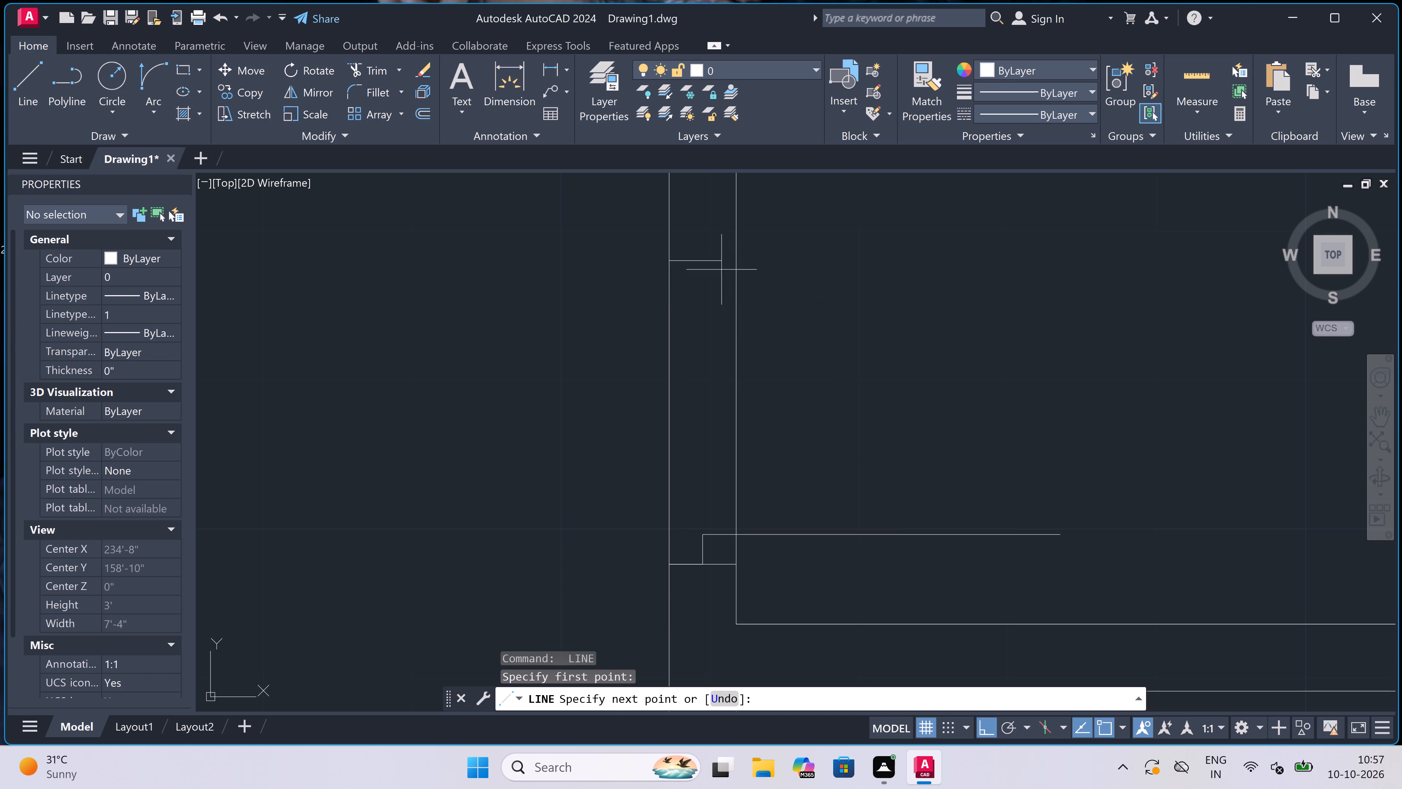
{"action": "double_click", "coordinate": [736, 266]}
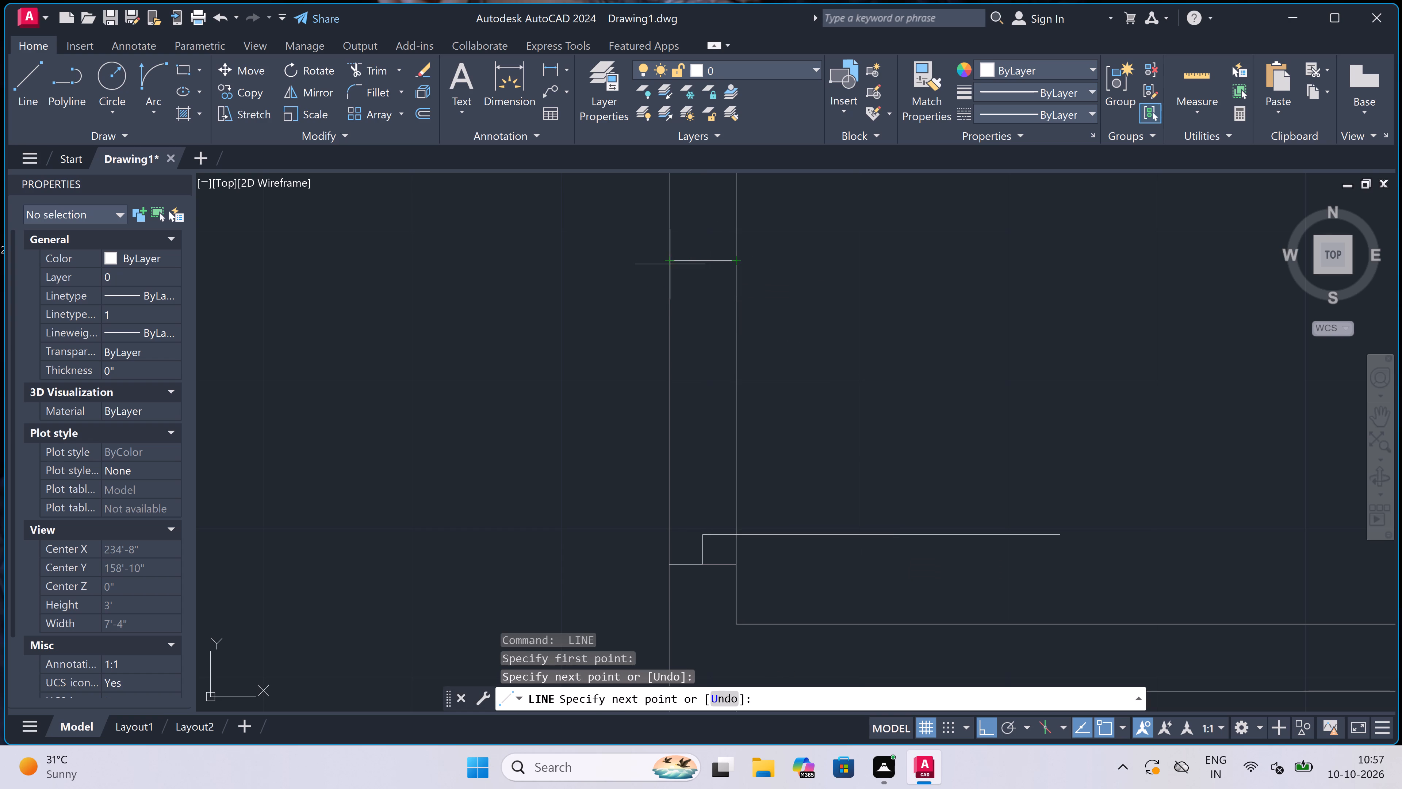
{"action": "left_click", "coordinate": [704, 263]}
{"action": "key", "text": "2"}
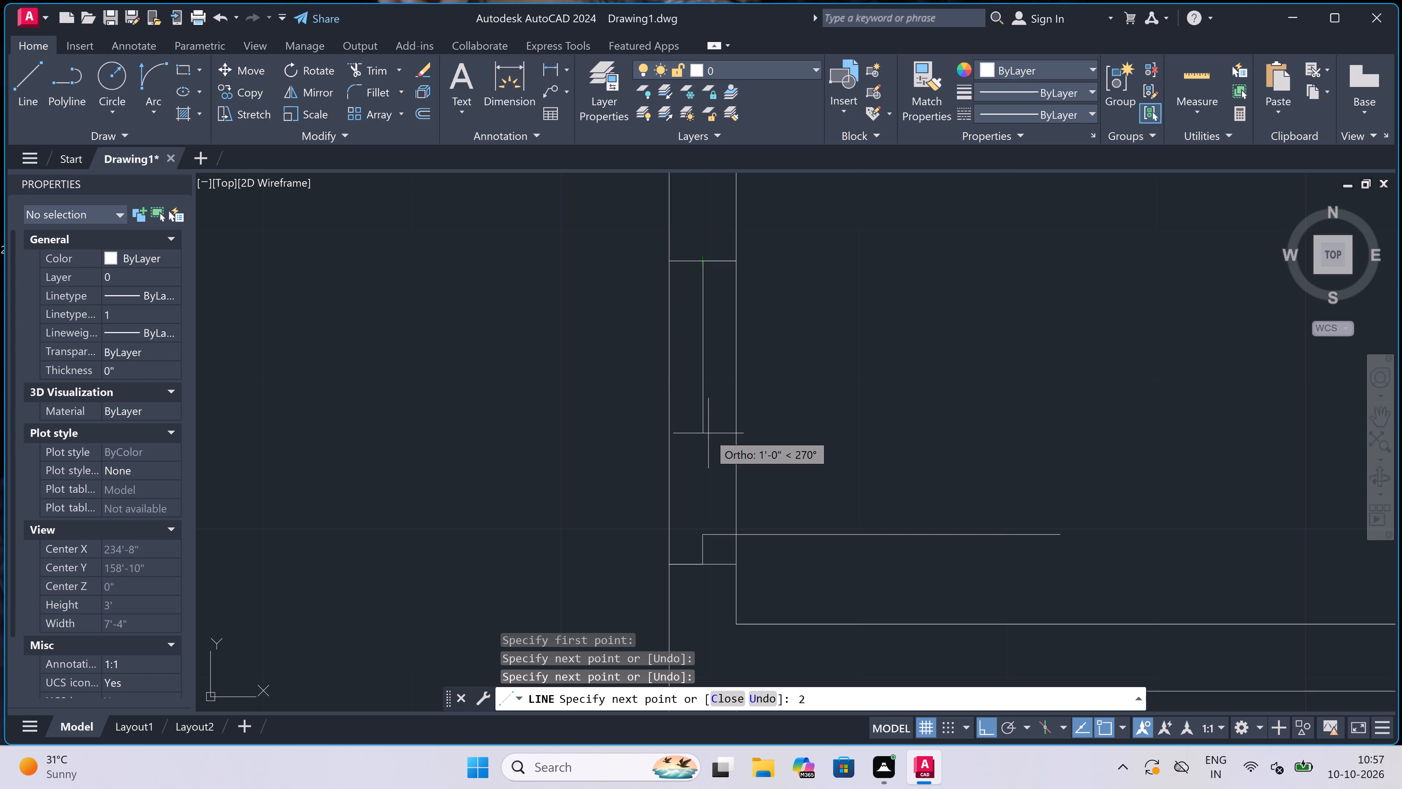
{"action": "key", "text": "shift+quotedbl"}
{"action": "key", "text": "space"}
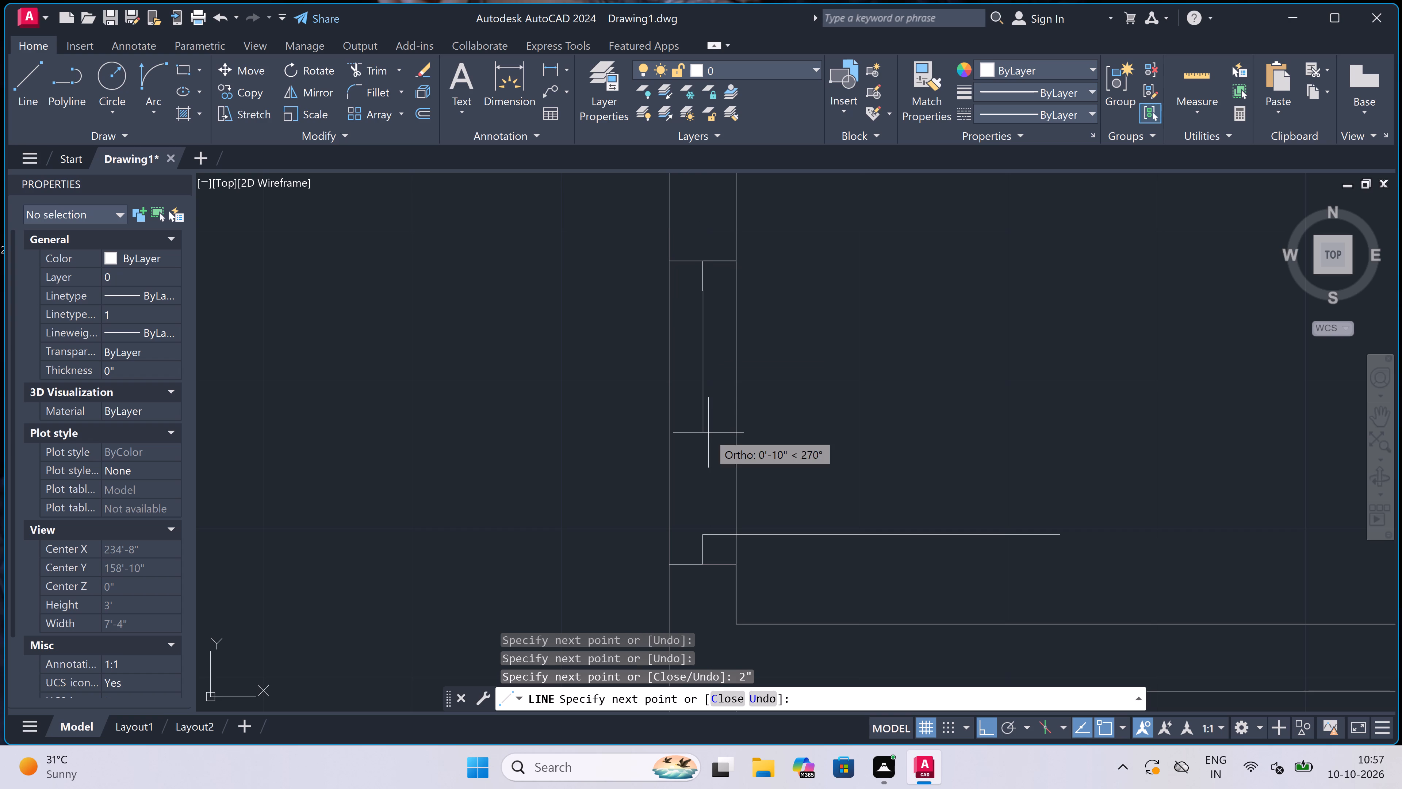
{"action": "key", "text": "Escape"}
Draw a start-end-direction arc from the east end of the 2' door leaf to the end of the north jamb's 2" line.
{"action": "left_click", "coordinate": [144, 70]}
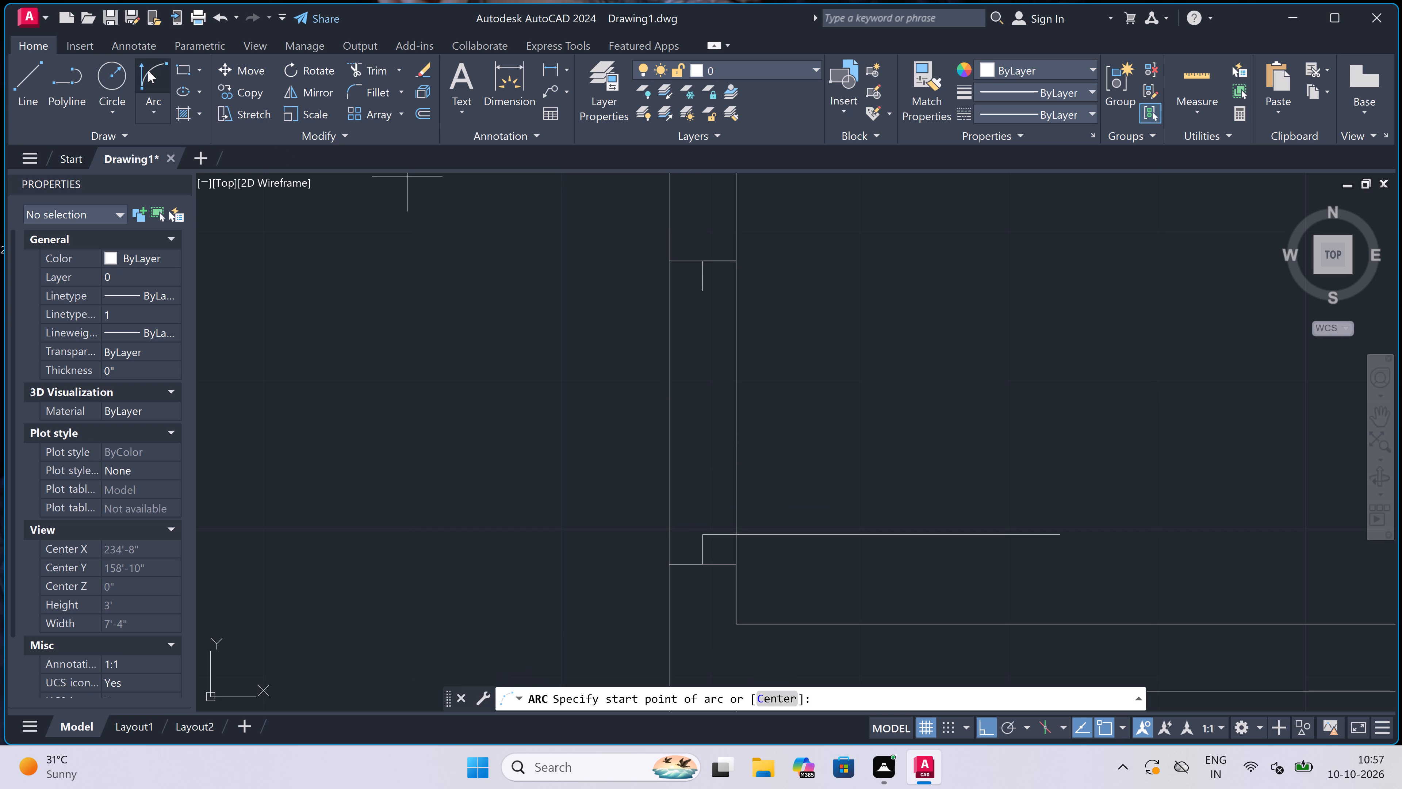
{"action": "left_click", "coordinate": [1059, 532]}
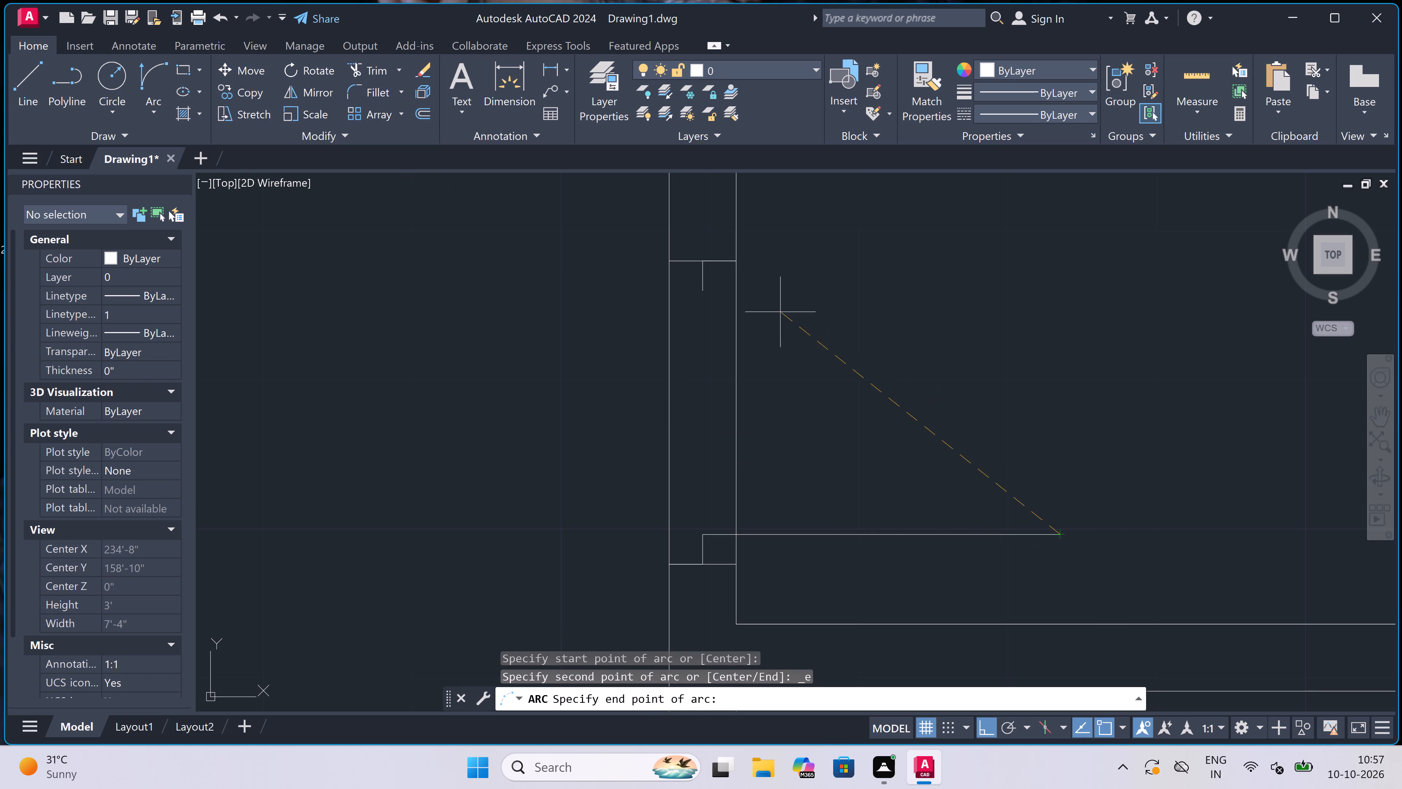
{"action": "double_click", "coordinate": [701, 290]}
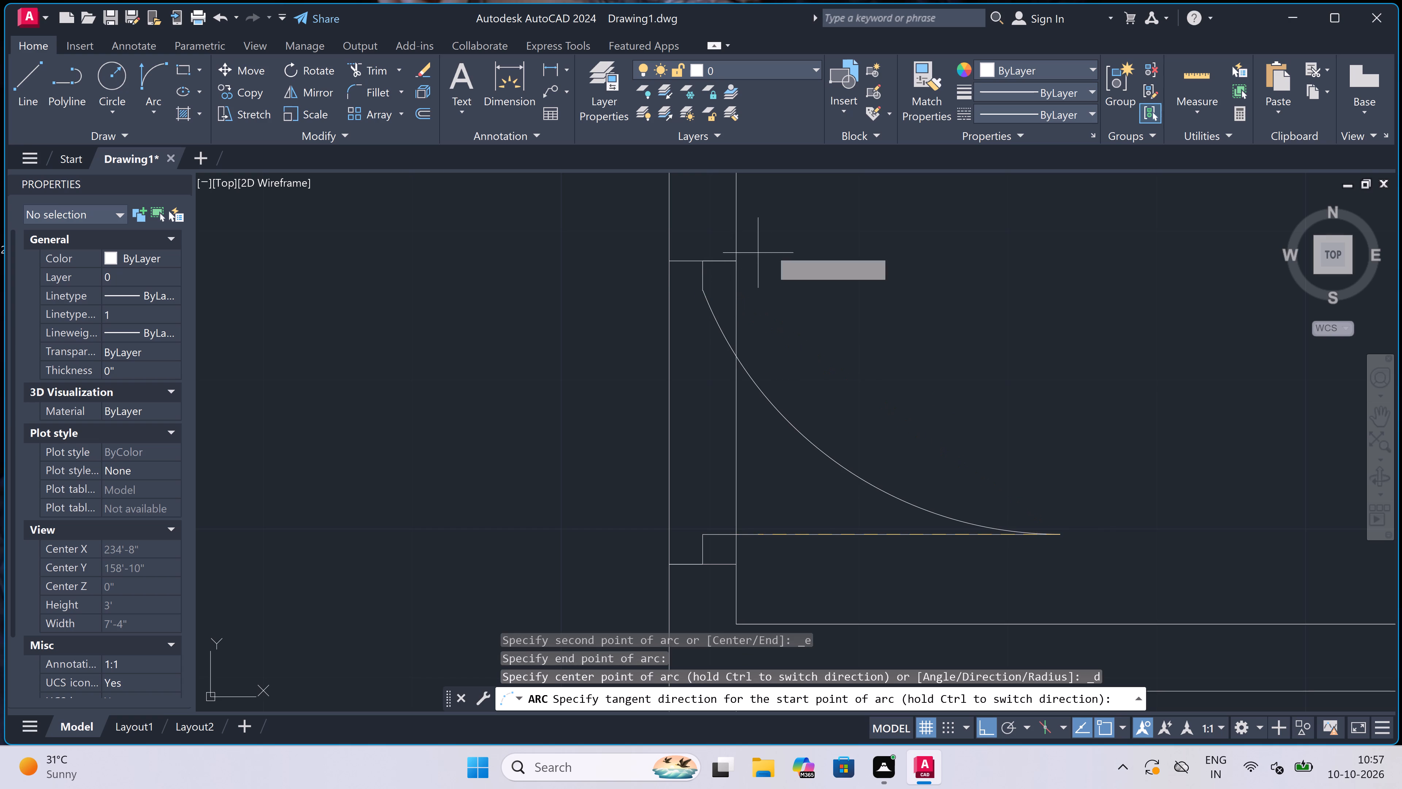
{"action": "left_click", "coordinate": [772, 249]}
Delete the inward-curving door swing arc at the upper small room's west partition.
{"action": "left_click", "coordinate": [828, 388]}
{"action": "left_click", "coordinate": [798, 464]}
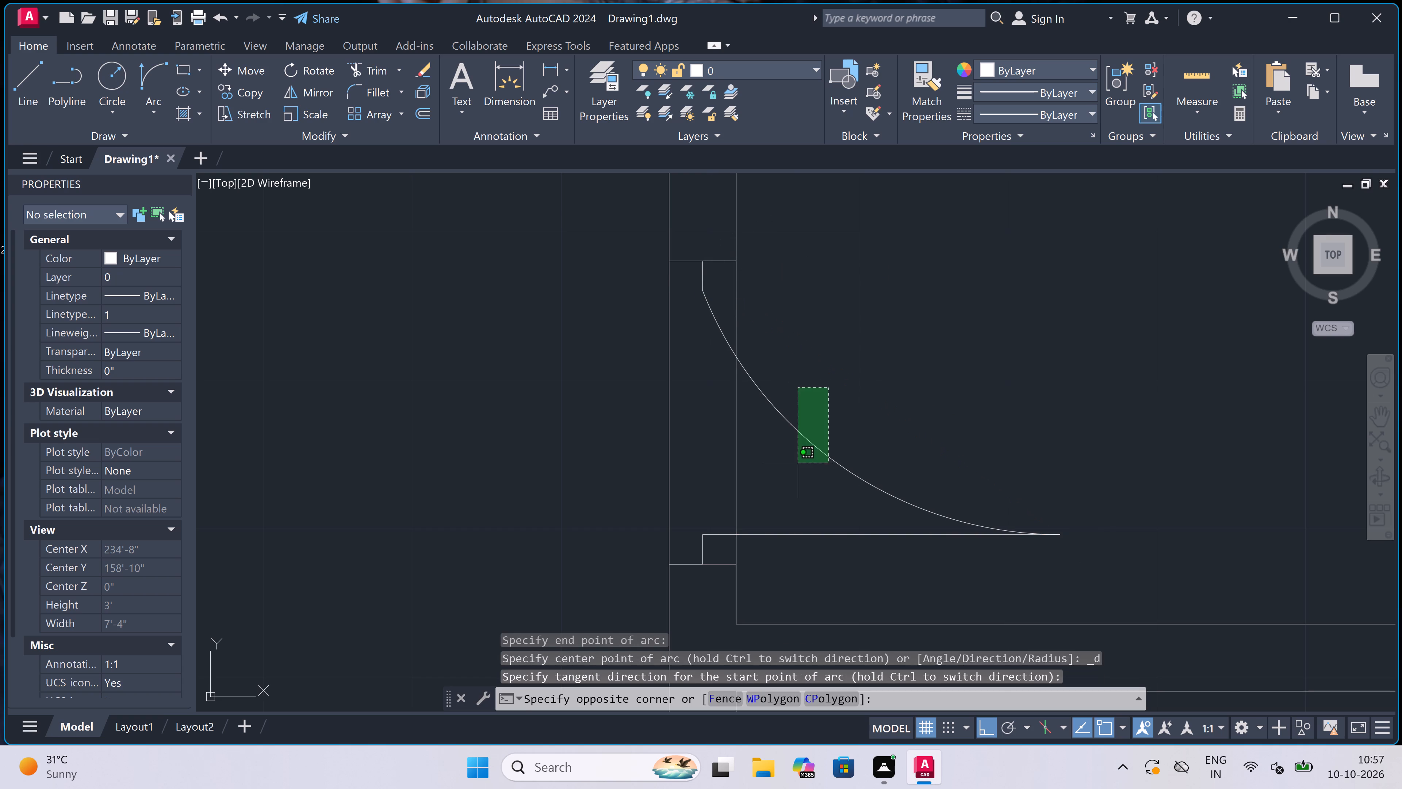
{"action": "key", "text": "Delete"}
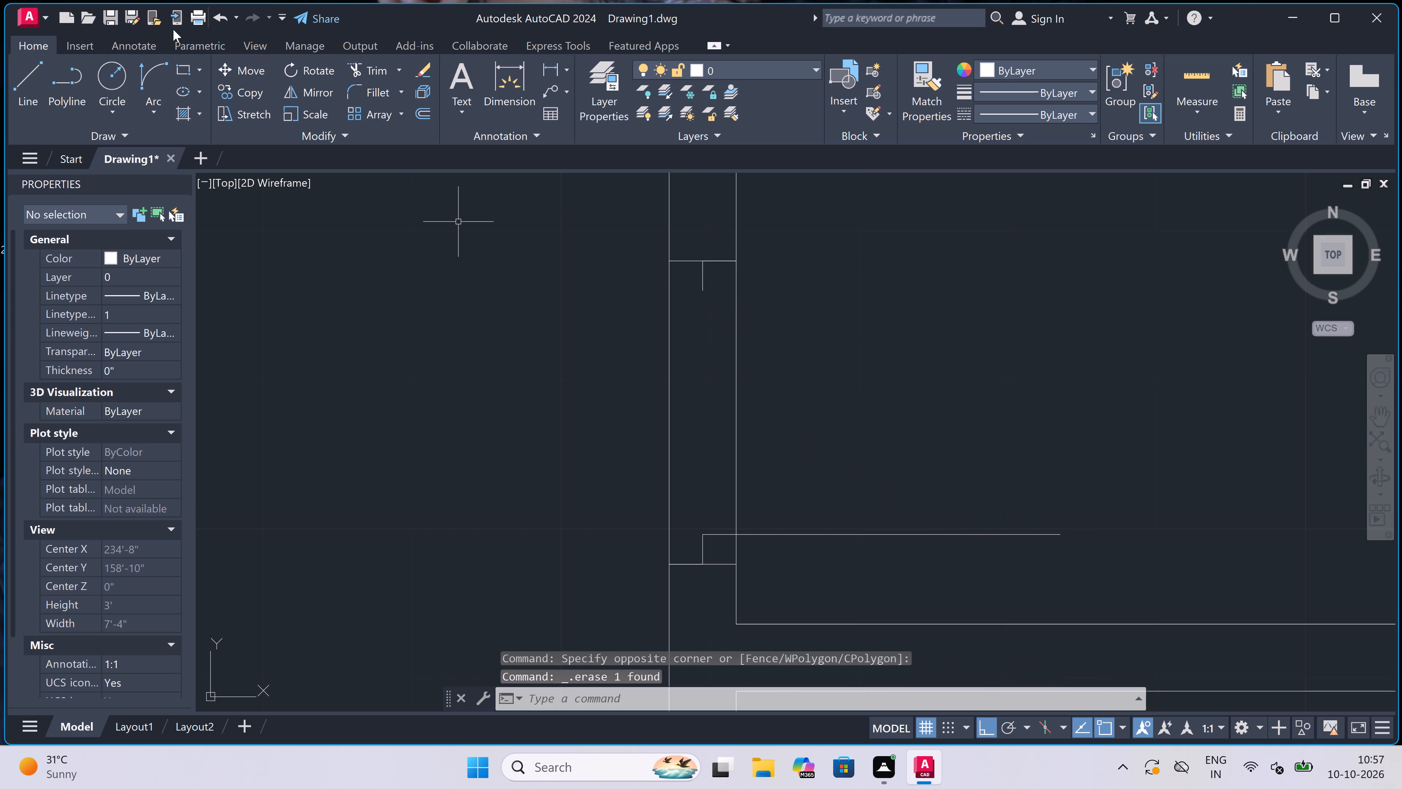
Draw a start-end-direction arc from the door leaf's east end to the north jamb's 2" line, with its start direction pointing north.
{"action": "left_click", "coordinate": [150, 69]}
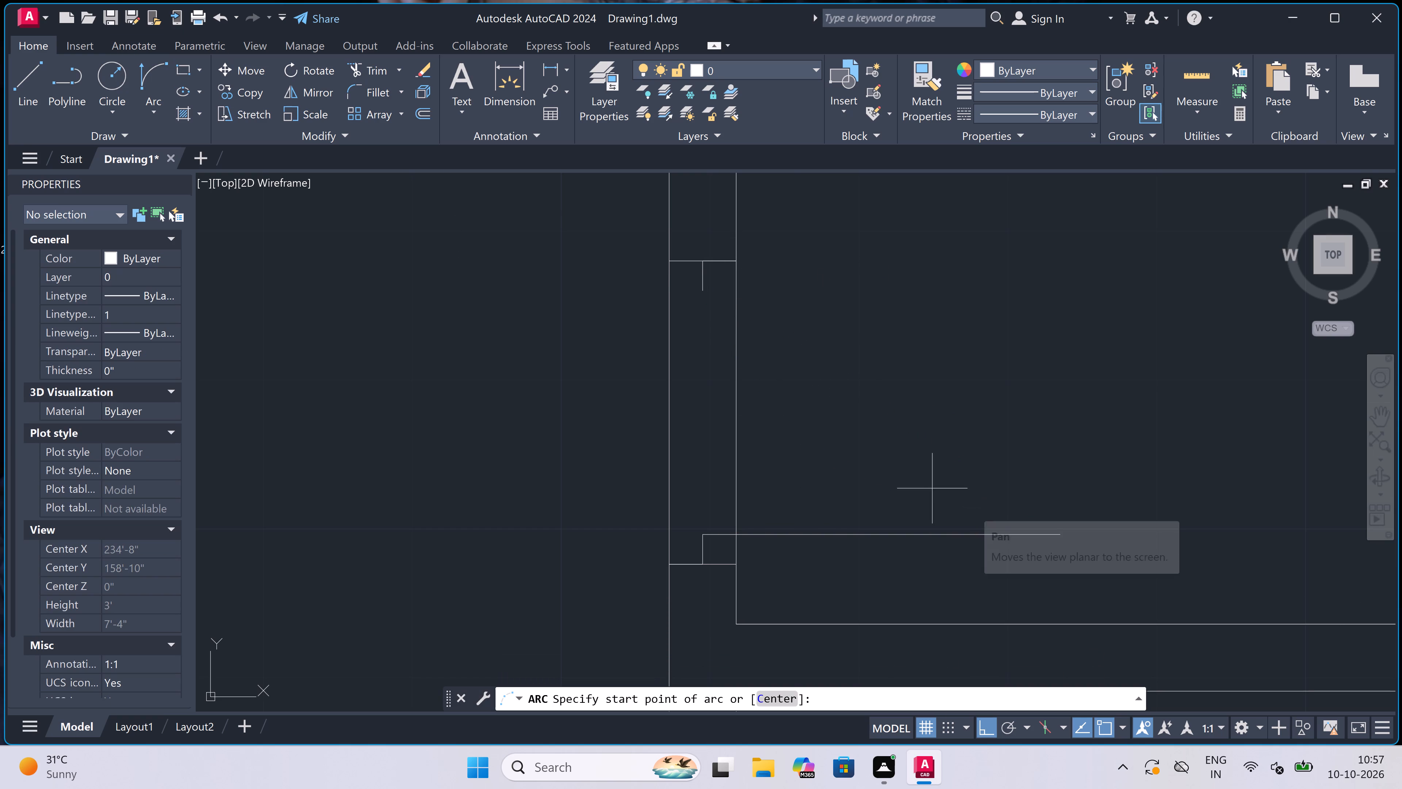
{"action": "left_click", "coordinate": [1069, 541]}
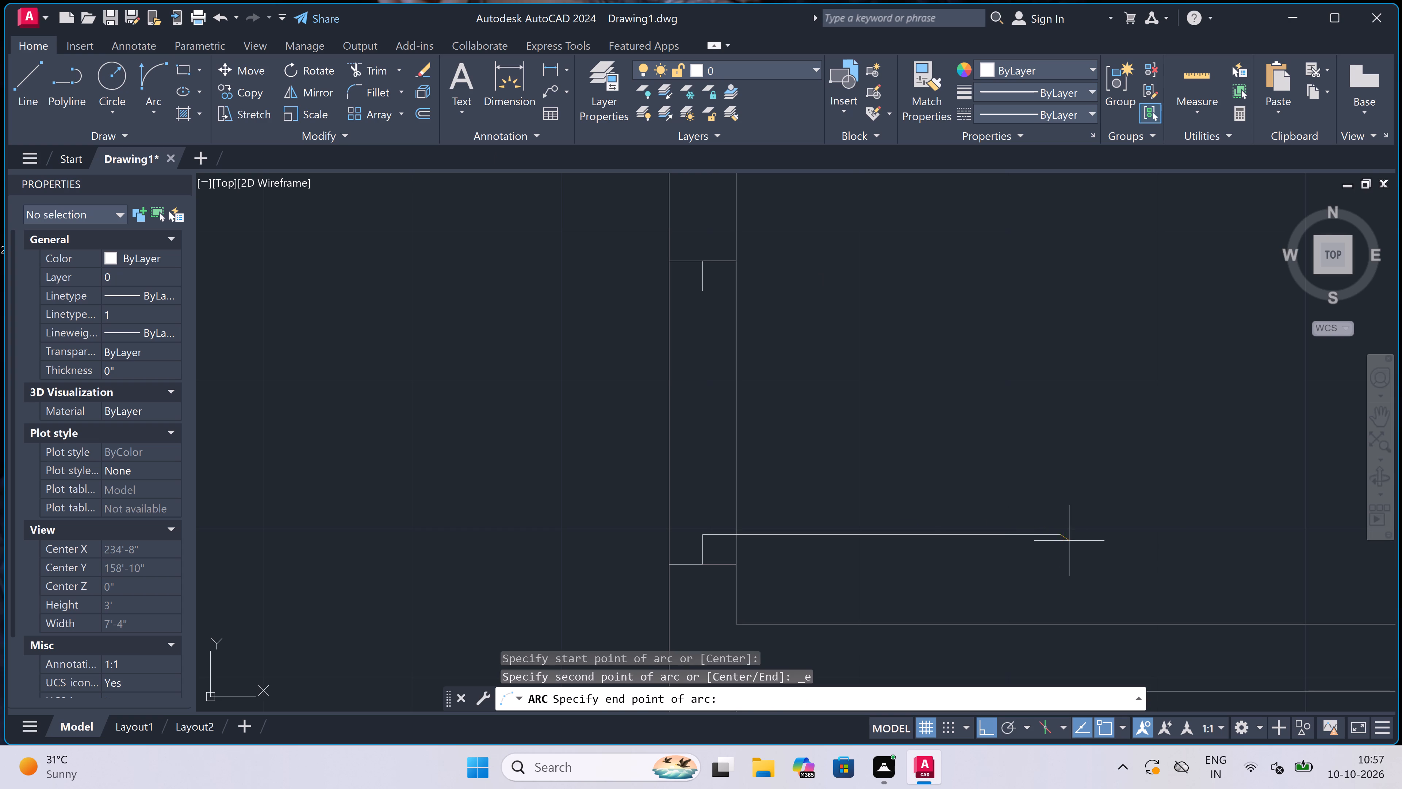
{"action": "double_click", "coordinate": [707, 295]}
{"action": "left_click", "coordinate": [895, 278]}
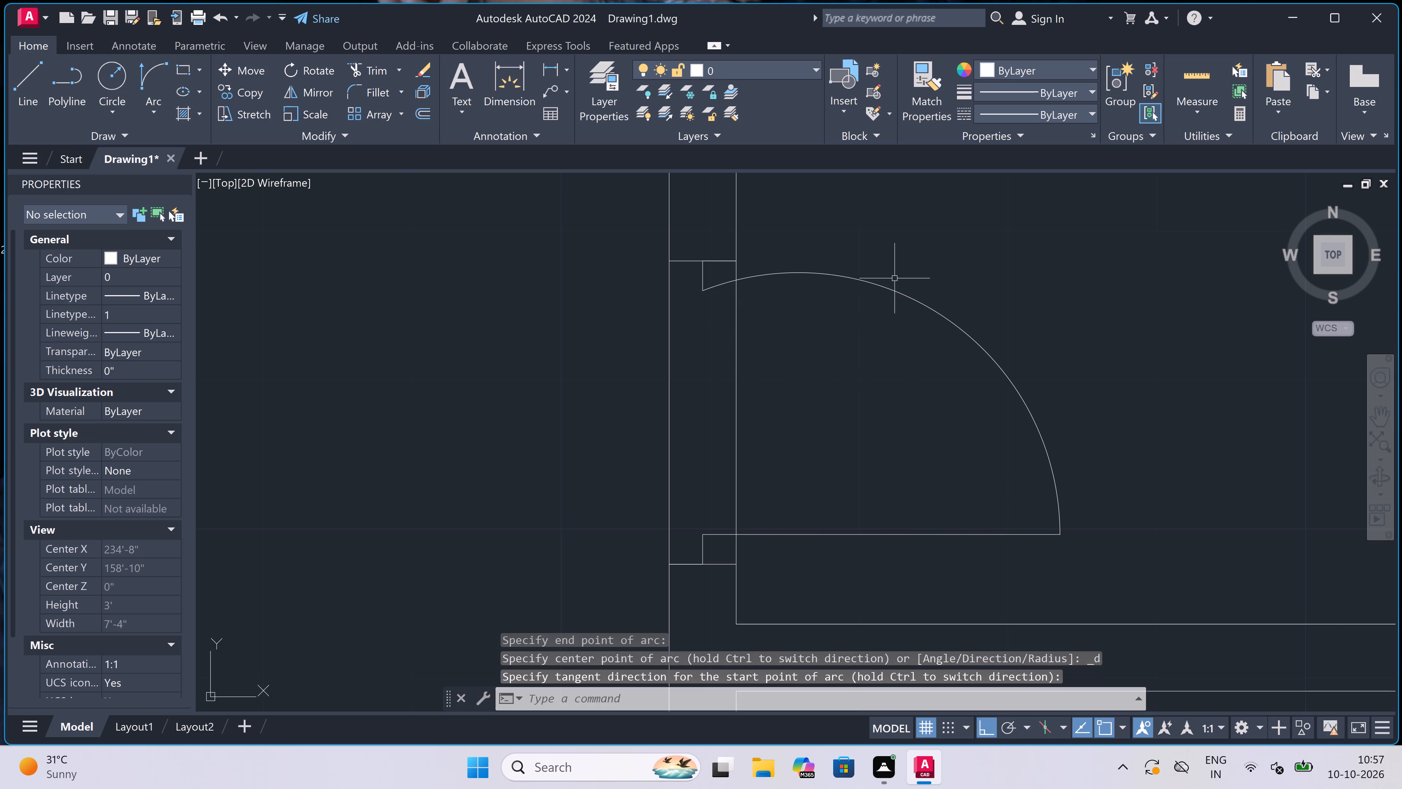
Trim both partition lines between the two jambs to open the upper small room's west doorway.
{"action": "key", "text": "t"}
{"action": "key", "text": "r"}
{"action": "key", "text": "space"}
{"action": "double_click", "coordinate": [864, 365]}
{"action": "left_click", "coordinate": [610, 378]}
{"action": "scroll", "coordinate": [724, 369], "scroll_direction": "down", "scroll_amount": 3}
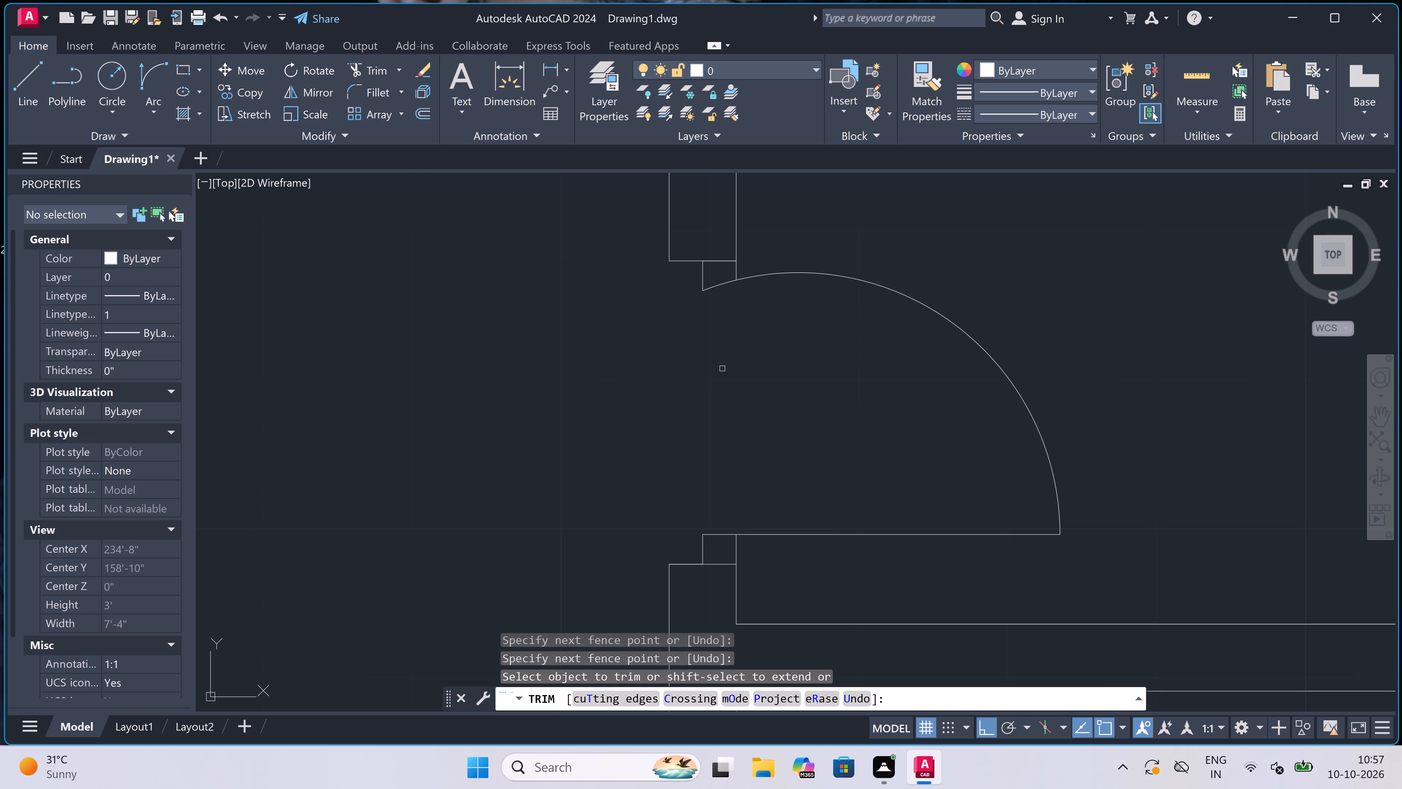
{"action": "scroll", "coordinate": [724, 369], "scroll_direction": "down", "scroll_amount": 1}
{"action": "key", "text": "Escape"}
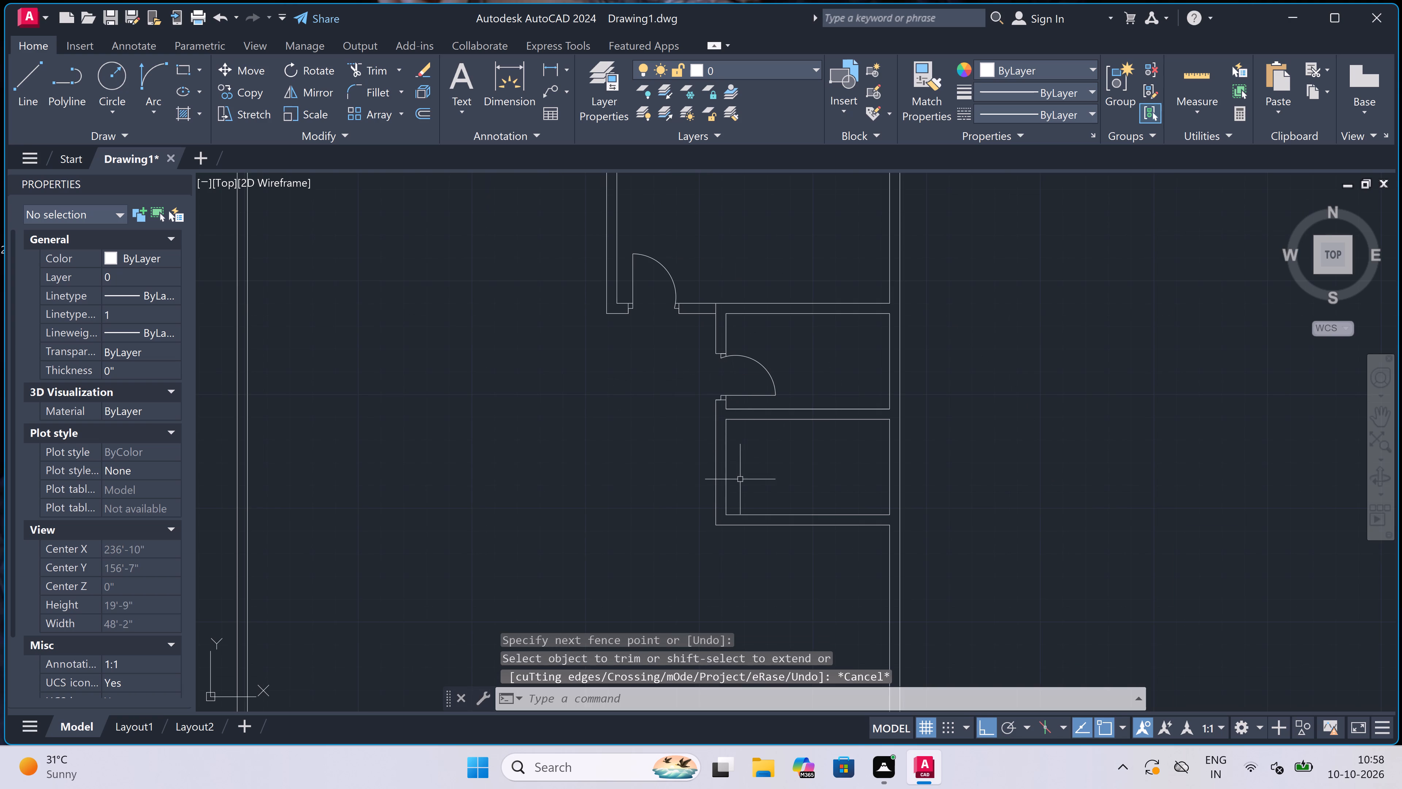
Draw a door jamb across the lower small room's south partition near its west end, with lines from its midpoint 2" east and 2' north.
{"action": "scroll", "coordinate": [740, 479], "scroll_direction": "up", "scroll_amount": 1}
{"action": "scroll", "coordinate": [731, 587], "scroll_direction": "up", "scroll_amount": 3}
{"action": "key", "text": "l"}
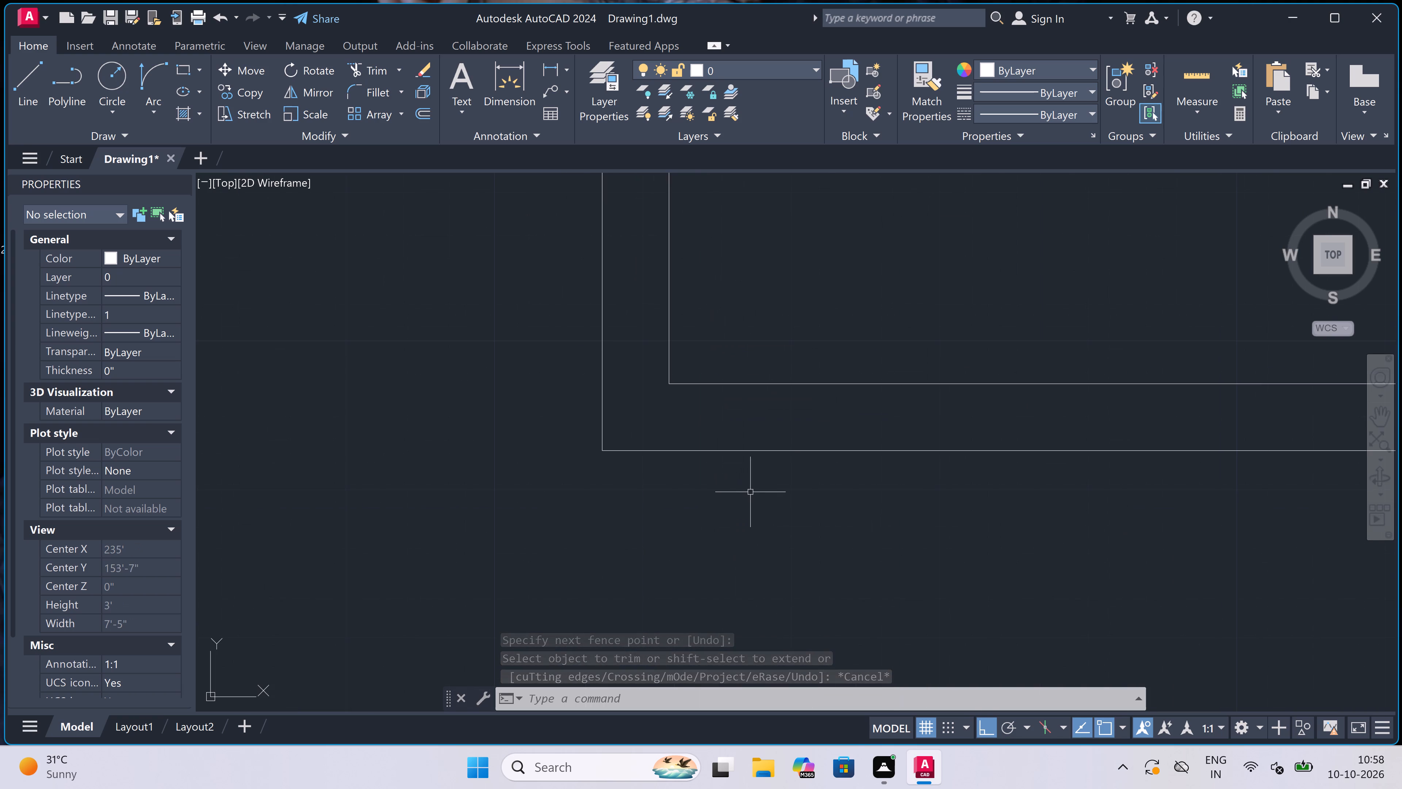
{"action": "key", "text": "space"}
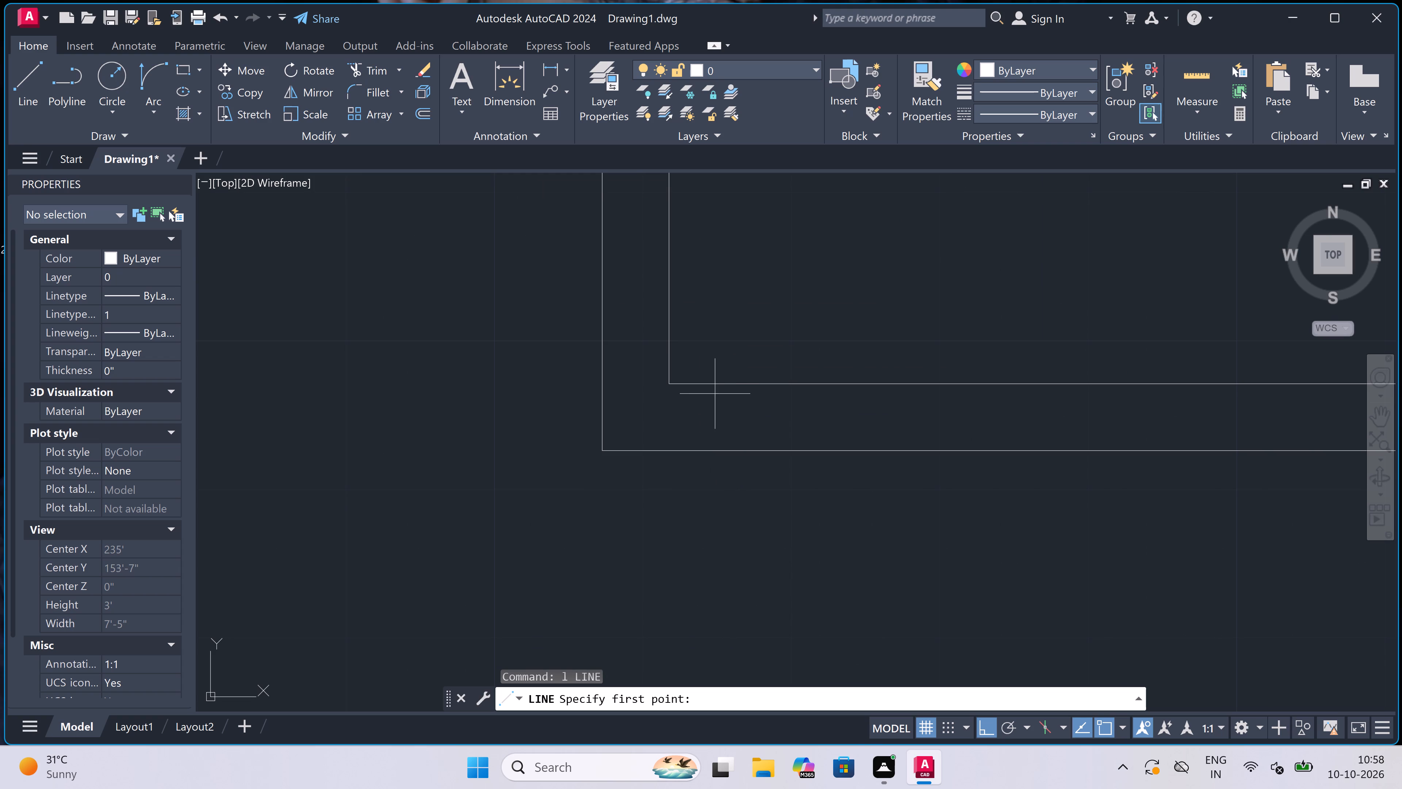
{"action": "left_click", "coordinate": [726, 387]}
{"action": "left_click", "coordinate": [729, 445]}
{"action": "left_click", "coordinate": [730, 425]}
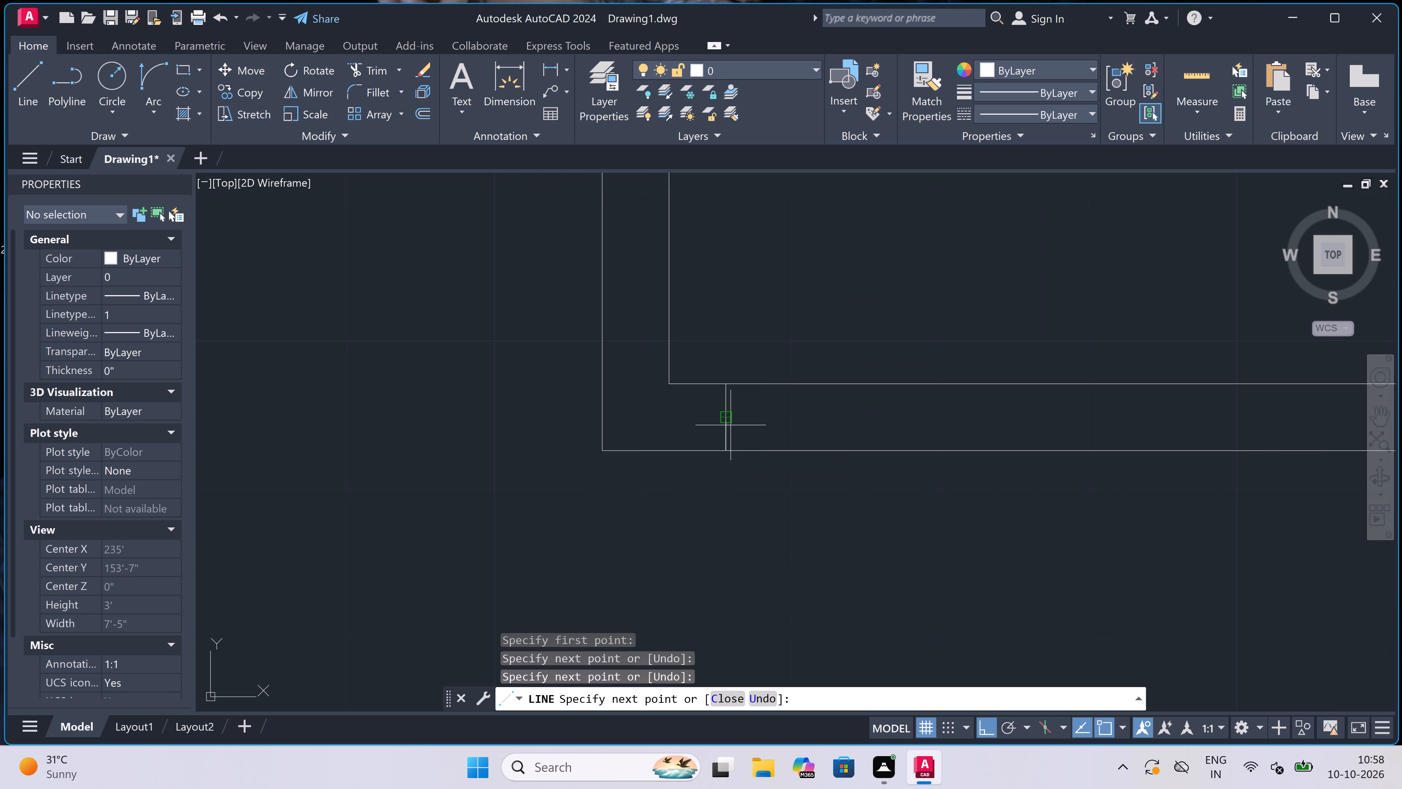
{"action": "key", "text": "2"}
{"action": "type", "text": "\""}
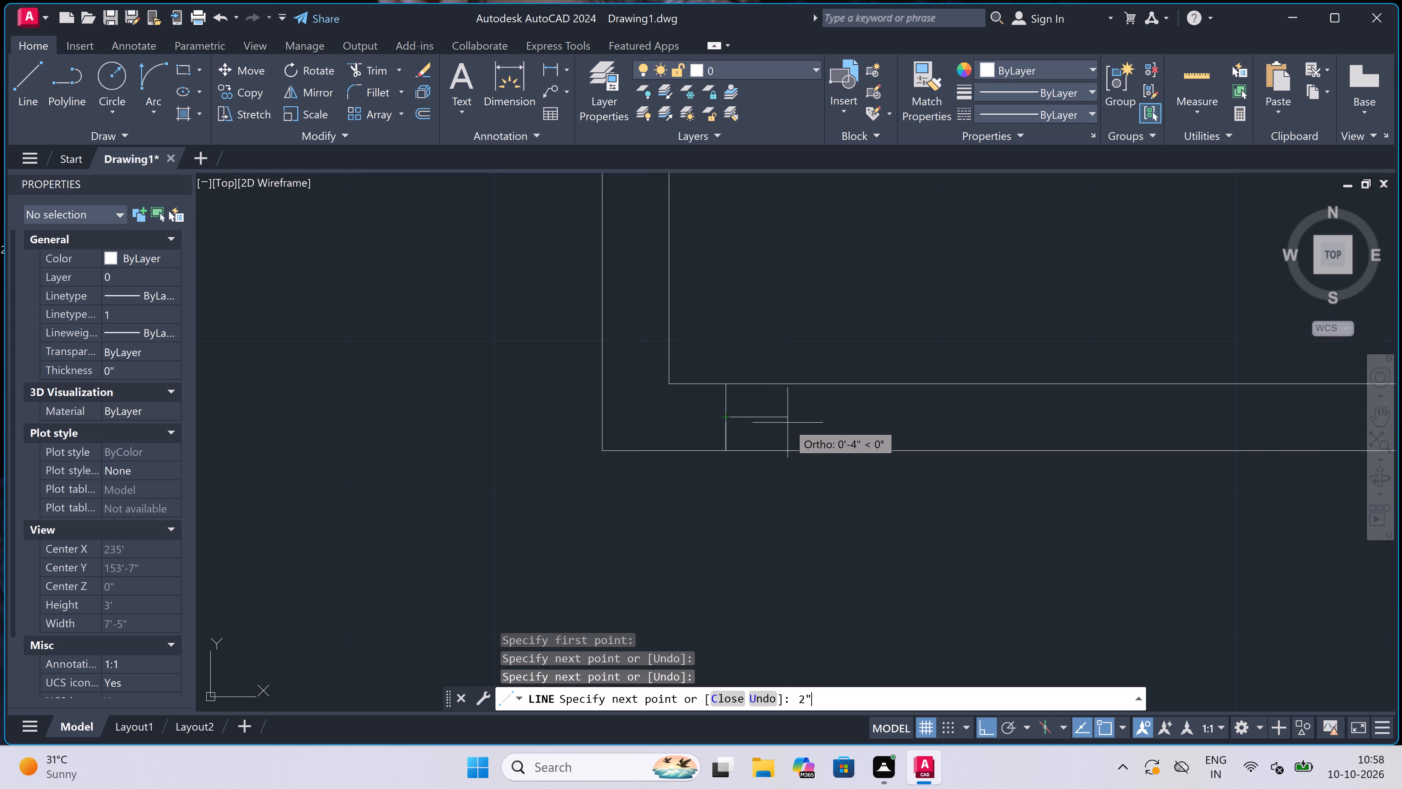
{"action": "key", "text": "space"}
{"action": "type", "text": "2'"}
{"action": "key", "text": "space"}
{"action": "key", "text": "Escape"}
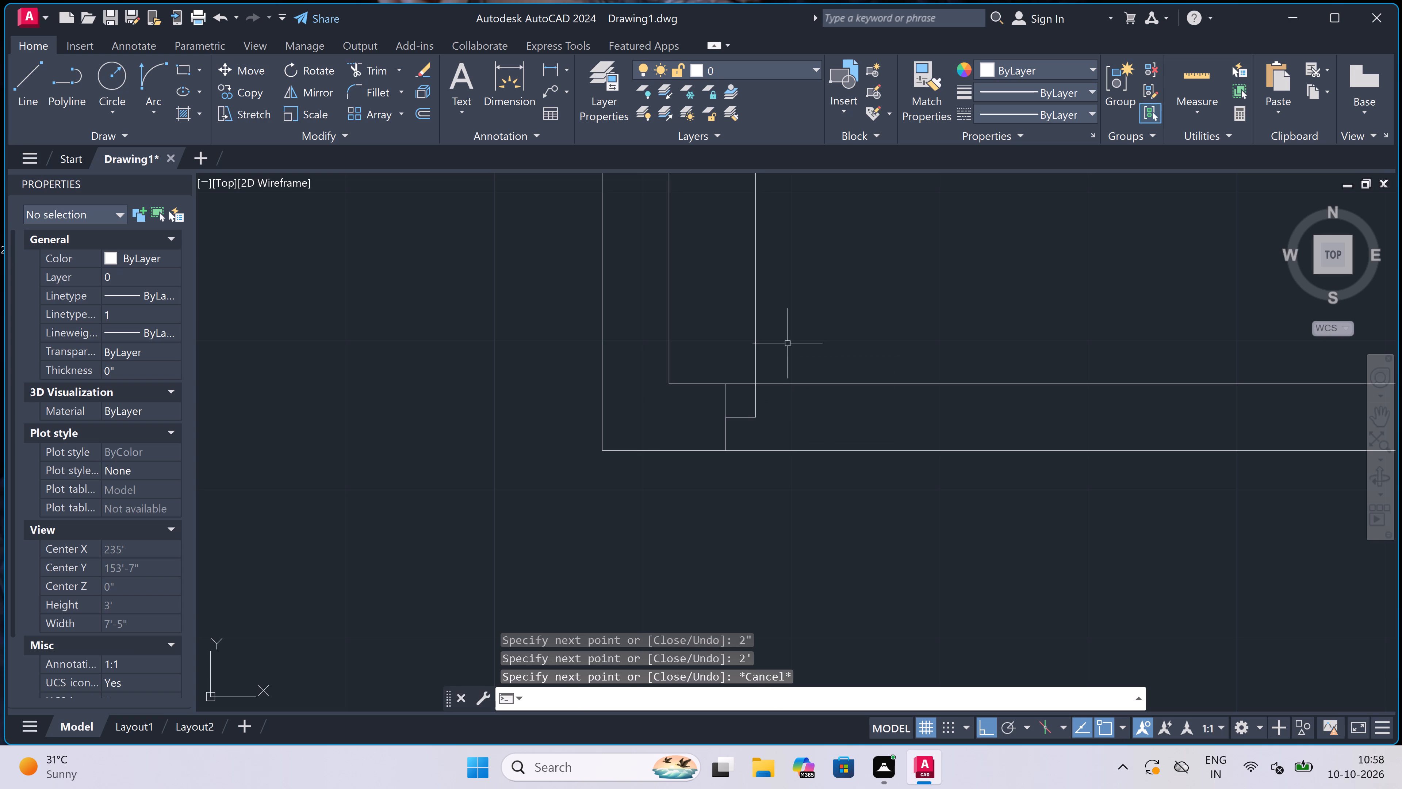
Draw a second jamb line across the same south partition further east, with a 2" line west from its midpoint.
{"action": "scroll", "coordinate": [760, 433], "scroll_direction": "down", "scroll_amount": 3}
{"action": "scroll", "coordinate": [811, 317], "scroll_direction": "up", "scroll_amount": 1}
{"action": "key", "text": "space"}
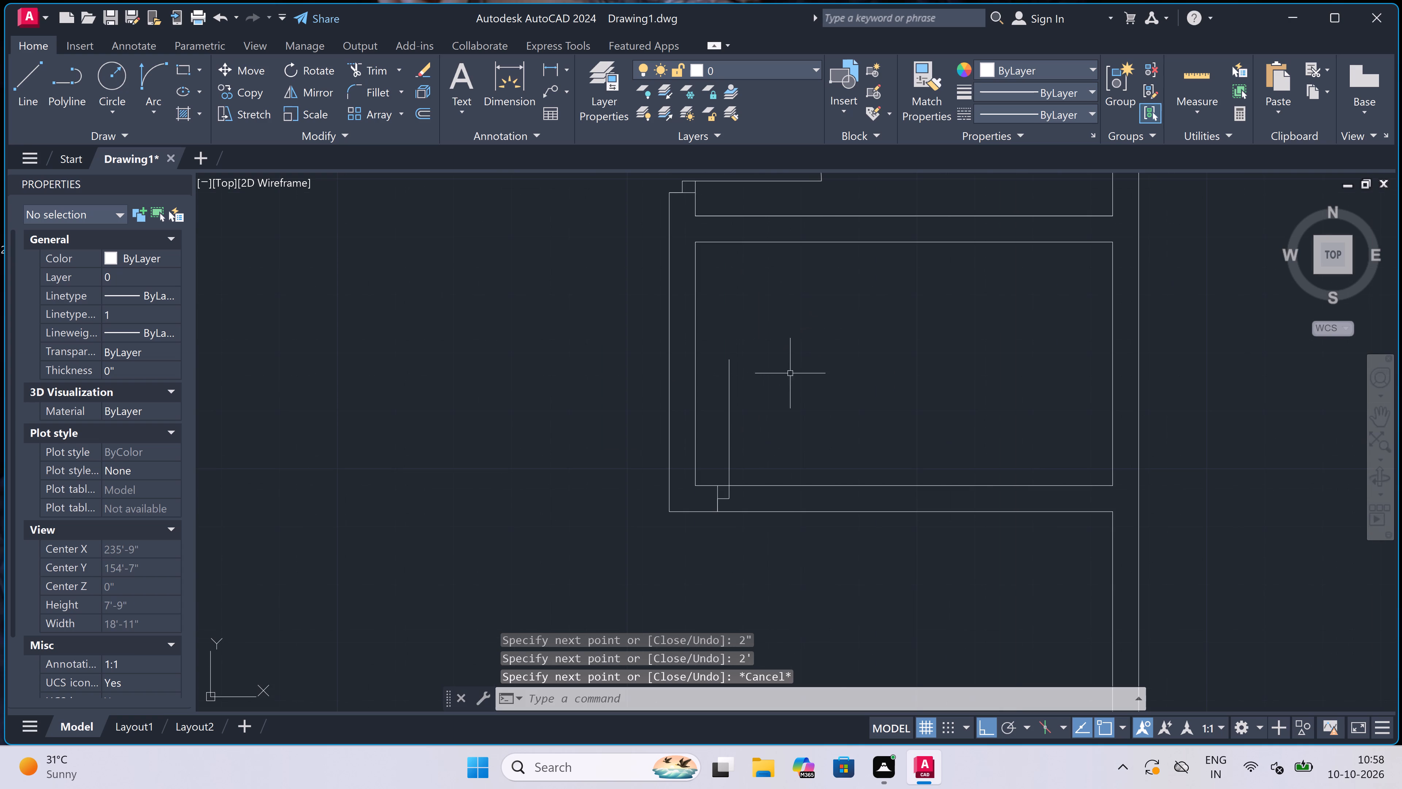
{"action": "scroll", "coordinate": [801, 403], "scroll_direction": "up", "scroll_amount": 1}
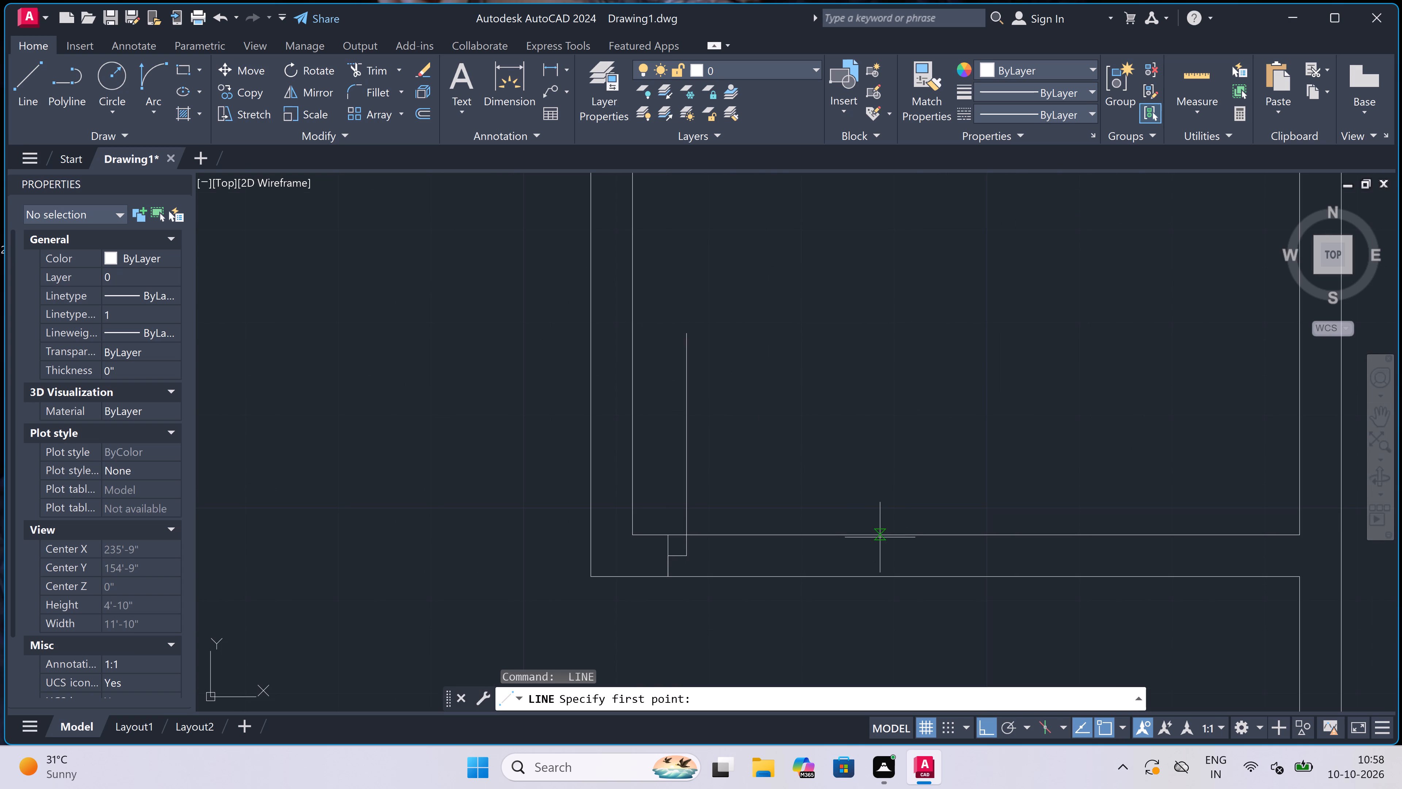
{"action": "triple_click", "coordinate": [870, 529]}
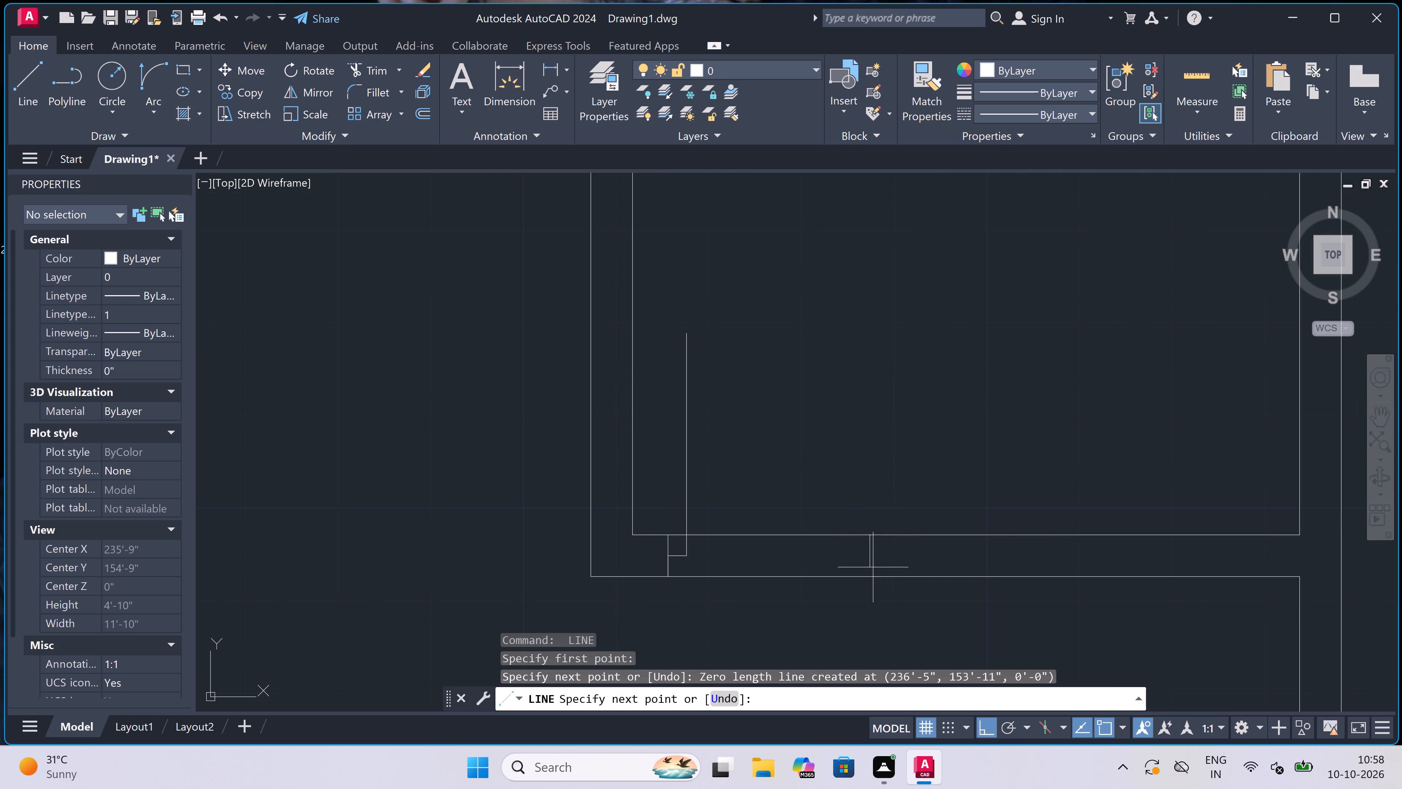
{"action": "left_click", "coordinate": [872, 576]}
{"action": "left_click", "coordinate": [866, 559]}
{"action": "key", "text": "2"}
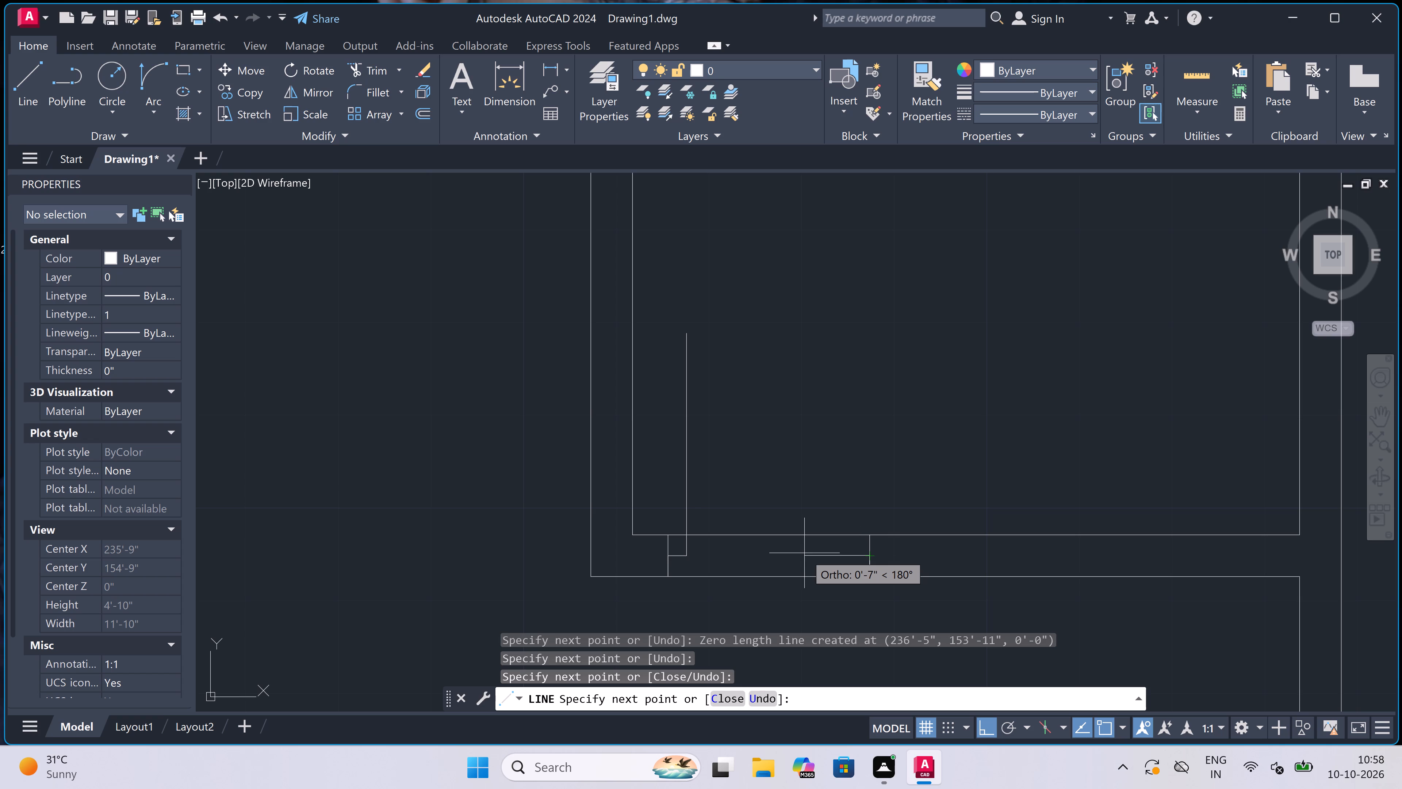
{"action": "type", "text": "\""}
{"action": "key", "text": "space"}
{"action": "key", "text": "Escape"}
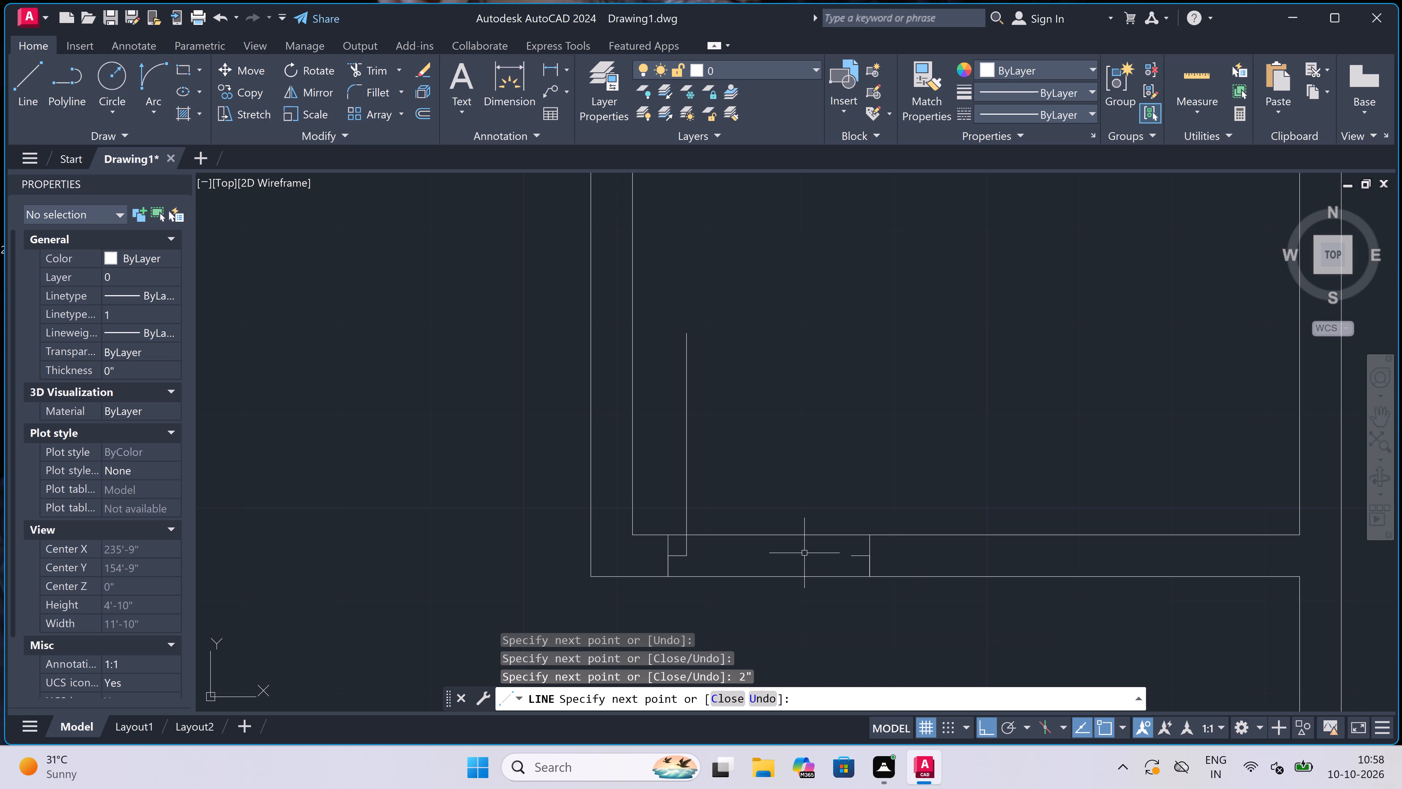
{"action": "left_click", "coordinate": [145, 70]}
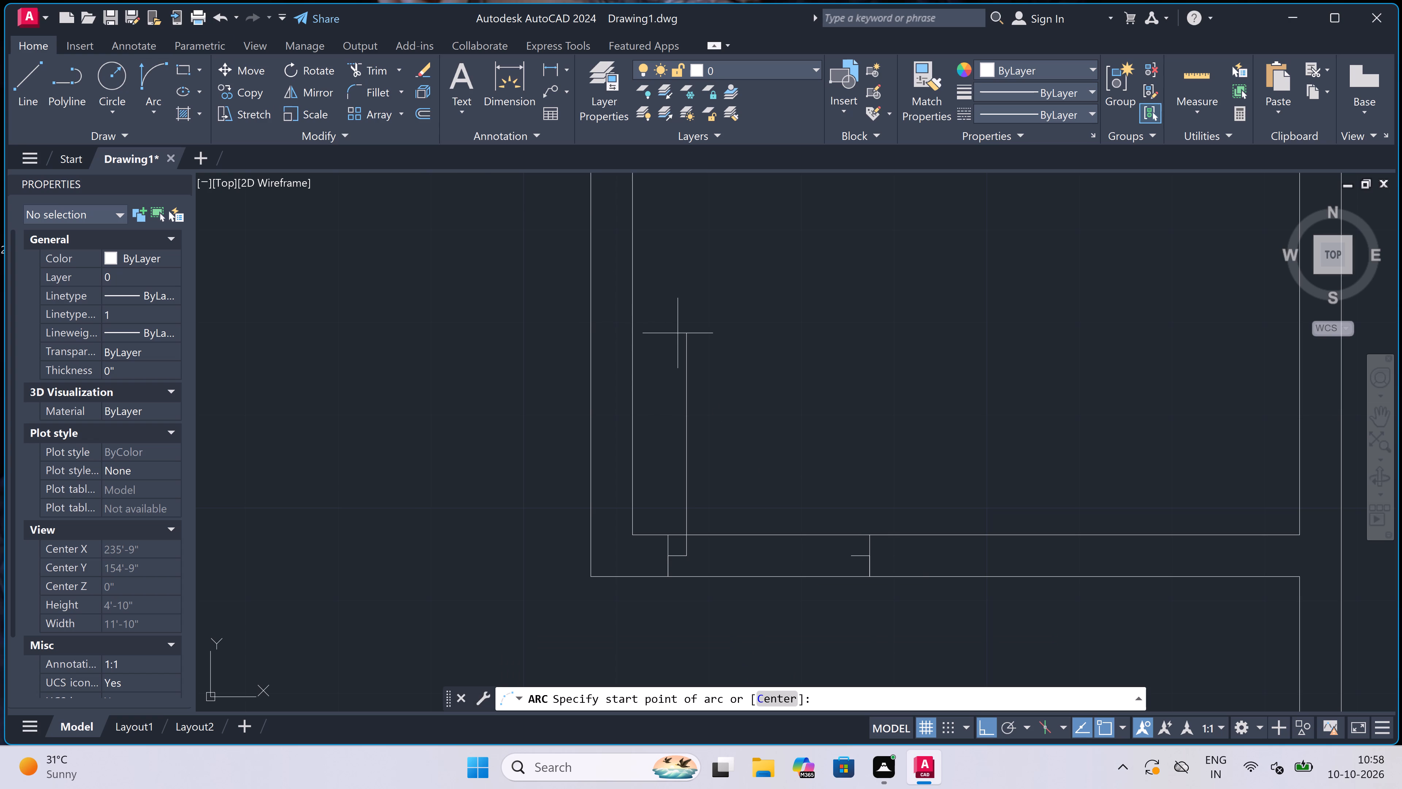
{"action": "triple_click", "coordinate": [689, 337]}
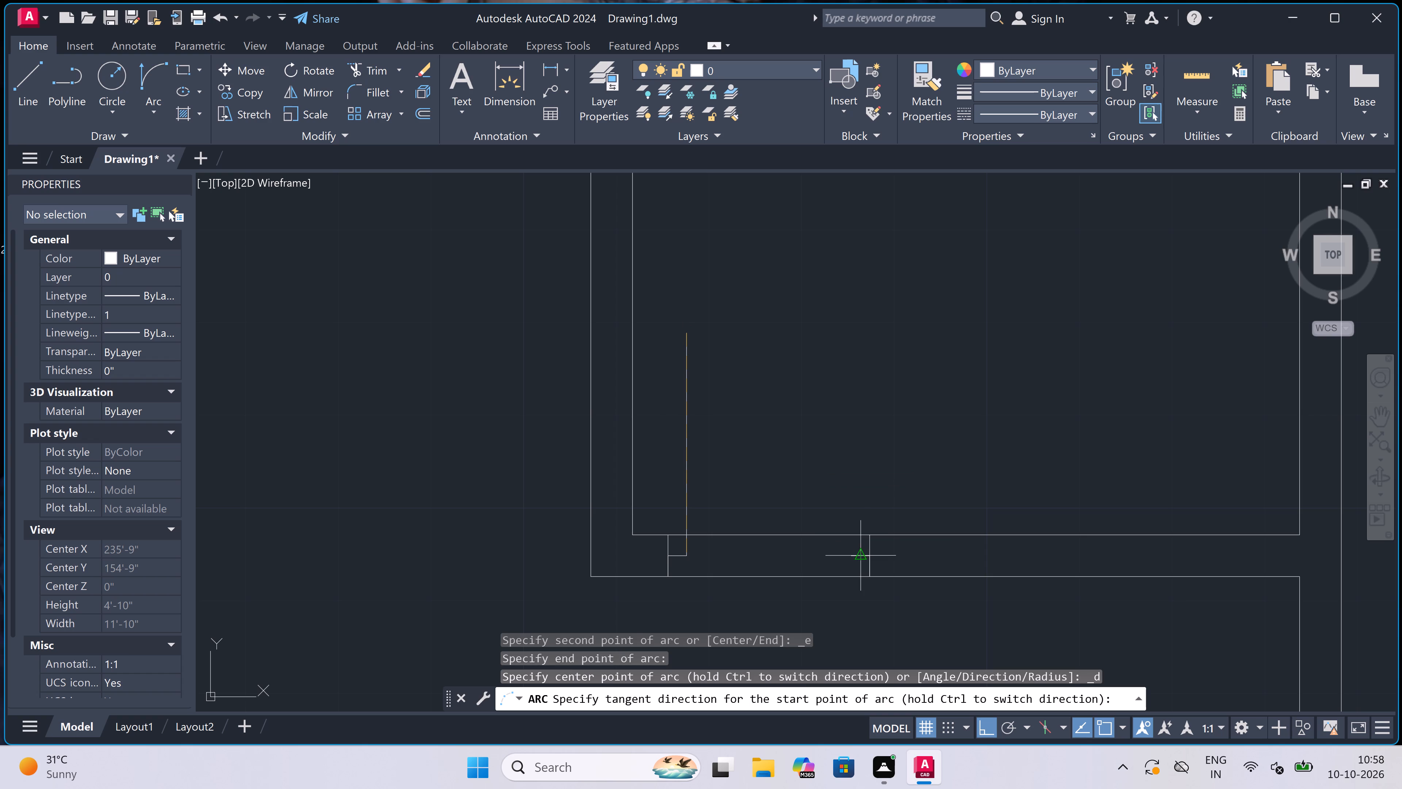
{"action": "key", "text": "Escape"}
Draw a three-point arc from the north end of the 2' door leaf through the east jamb's 2" line, ending south of the partition.
{"action": "key", "text": "space"}
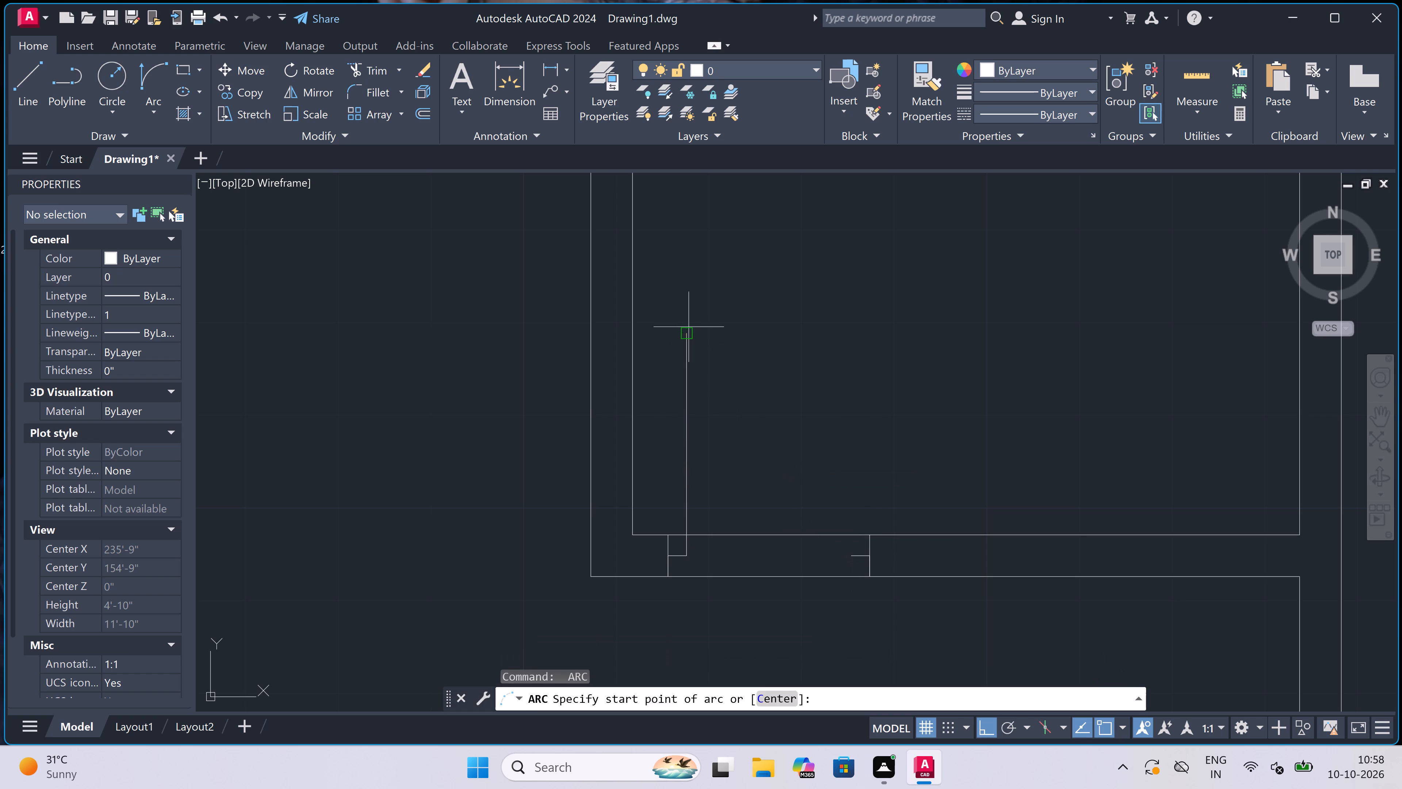
{"action": "double_click", "coordinate": [689, 327]}
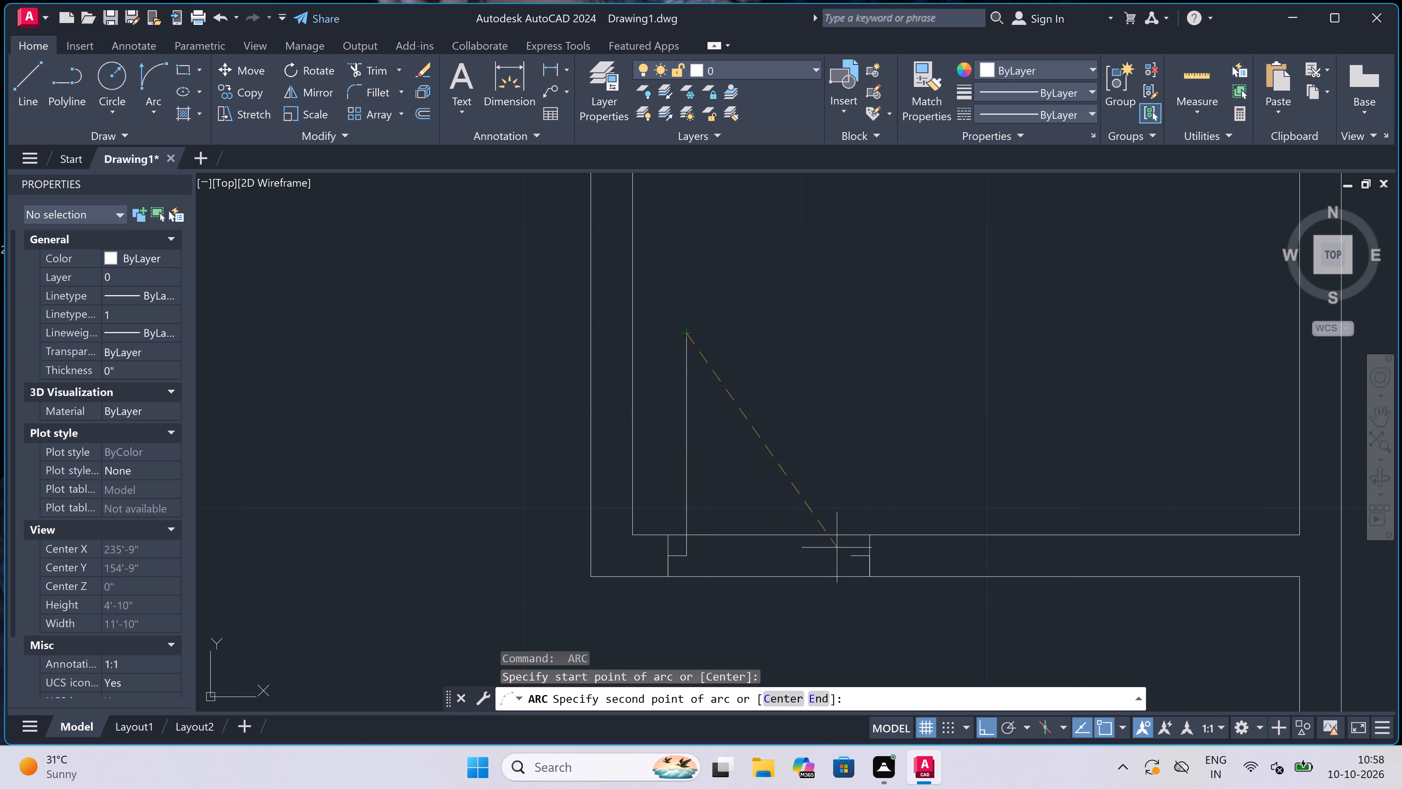
{"action": "left_click", "coordinate": [851, 554]}
{"action": "scroll", "coordinate": [884, 388], "scroll_direction": "down", "scroll_amount": 2}
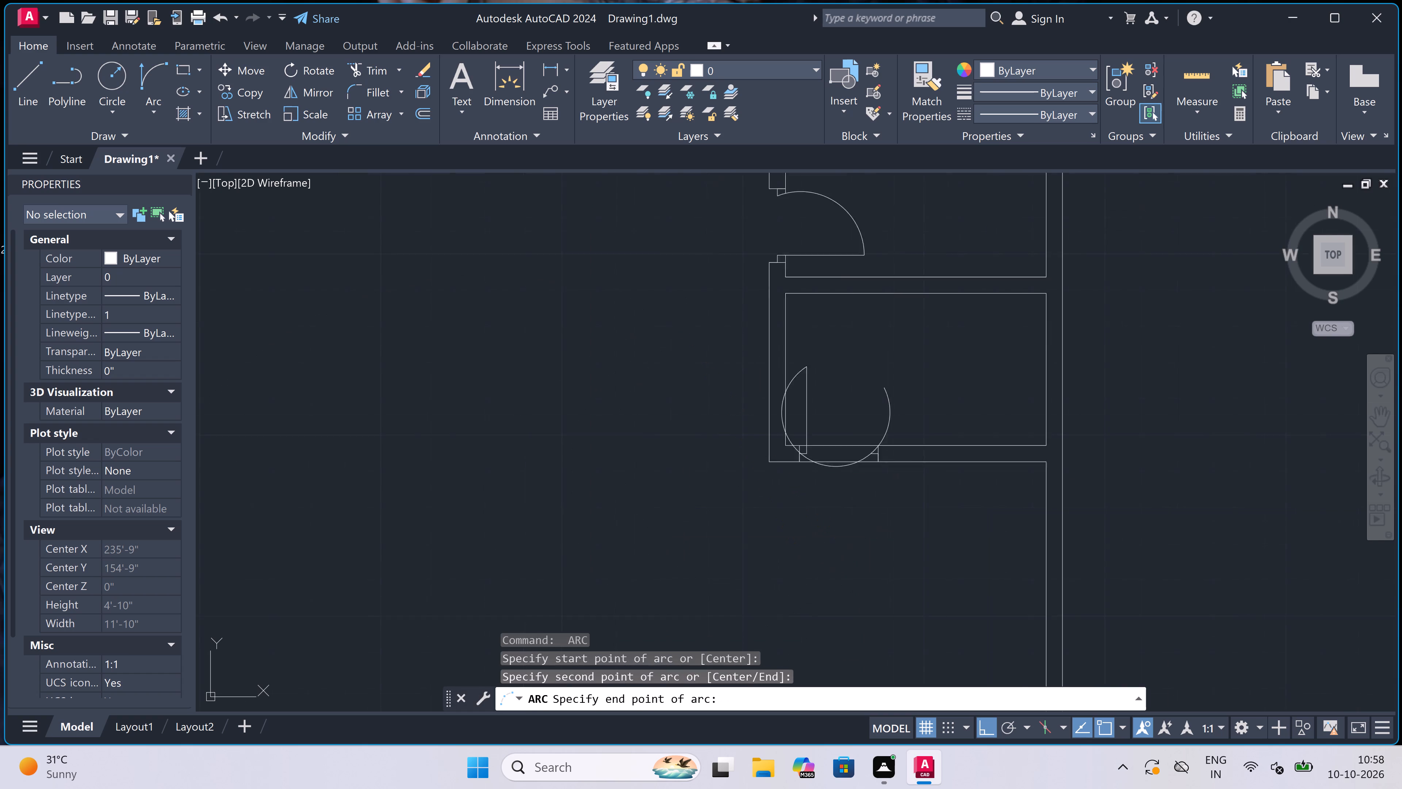
{"action": "scroll", "coordinate": [884, 388], "scroll_direction": "down", "scroll_amount": 1}
{"action": "scroll", "coordinate": [877, 444], "scroll_direction": "up", "scroll_amount": 2}
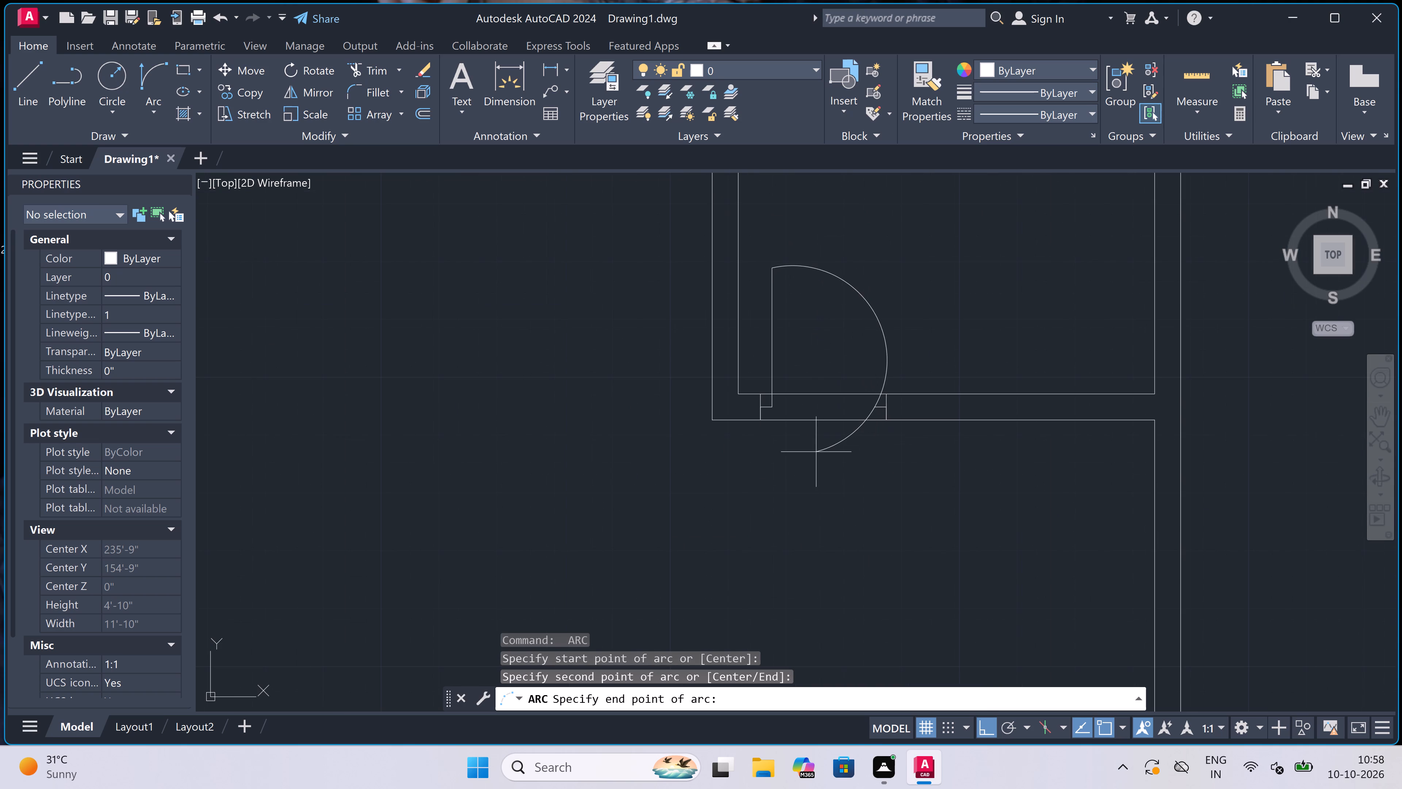
{"action": "left_click", "coordinate": [820, 484]}
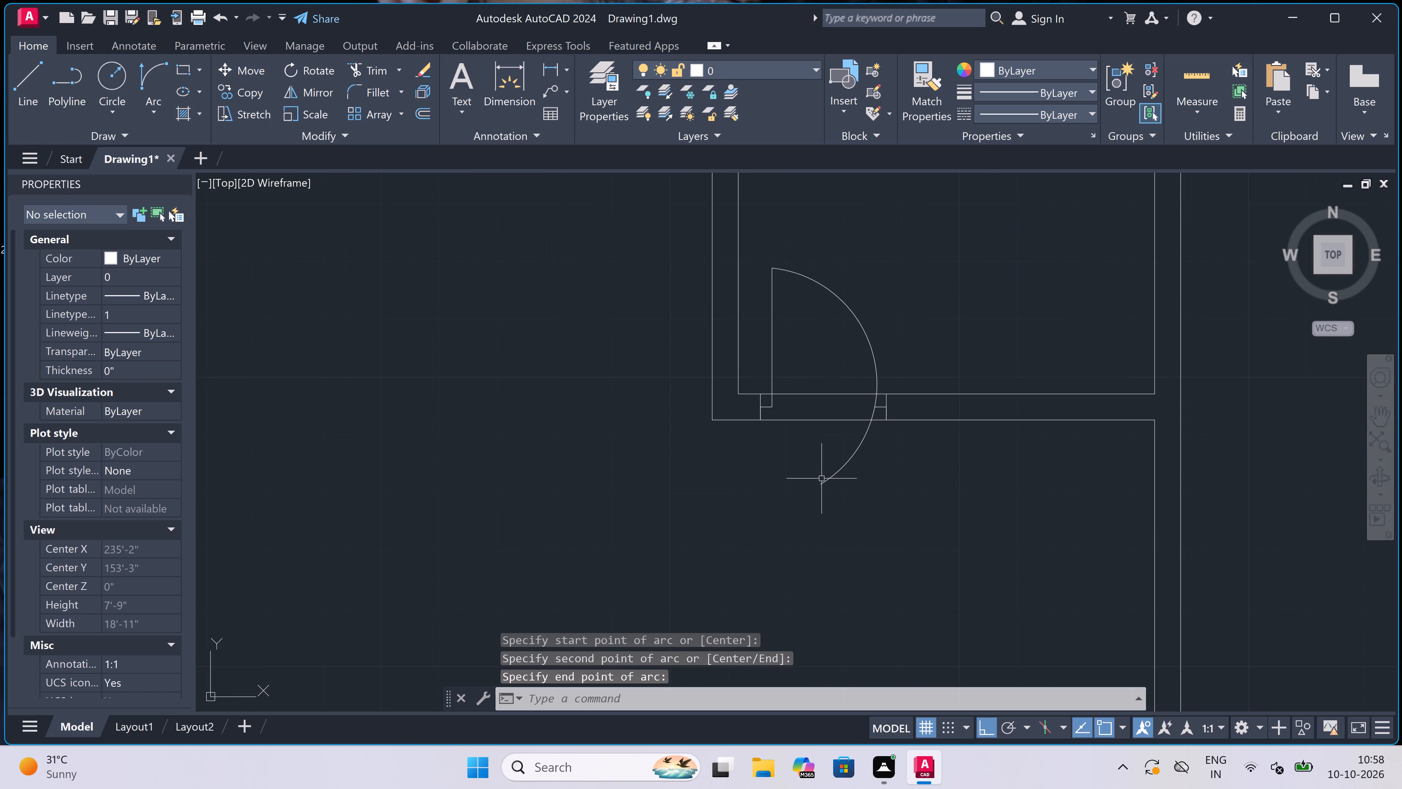
Trim the south partition lines between the jambs and the swing arc's excess below the east jamb's 2" line.
{"action": "key", "text": "t"}
{"action": "key", "text": "r"}
{"action": "key", "text": "space"}
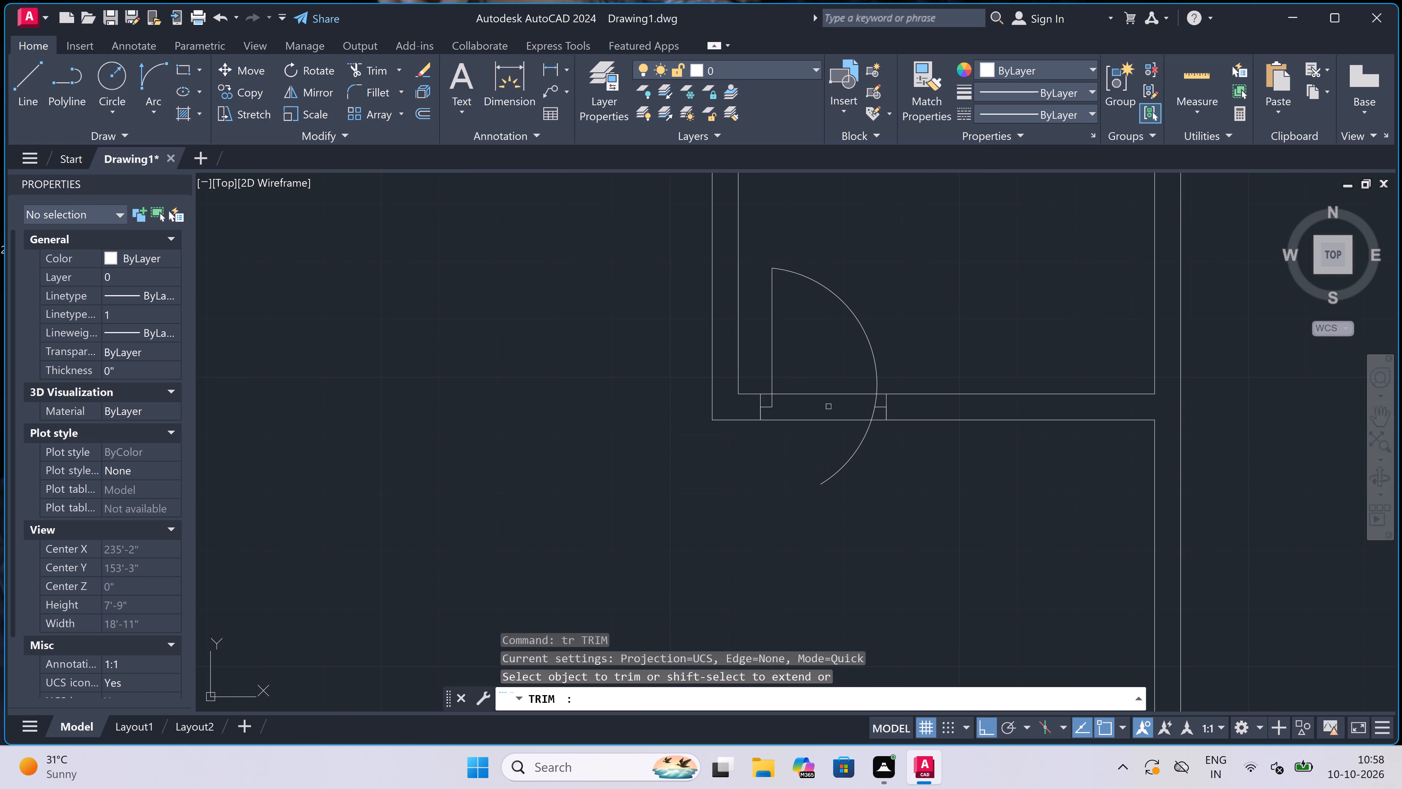
{"action": "left_click", "coordinate": [819, 379]}
{"action": "left_click", "coordinate": [869, 467]}
{"action": "scroll", "coordinate": [870, 414], "scroll_direction": "up", "scroll_amount": 3}
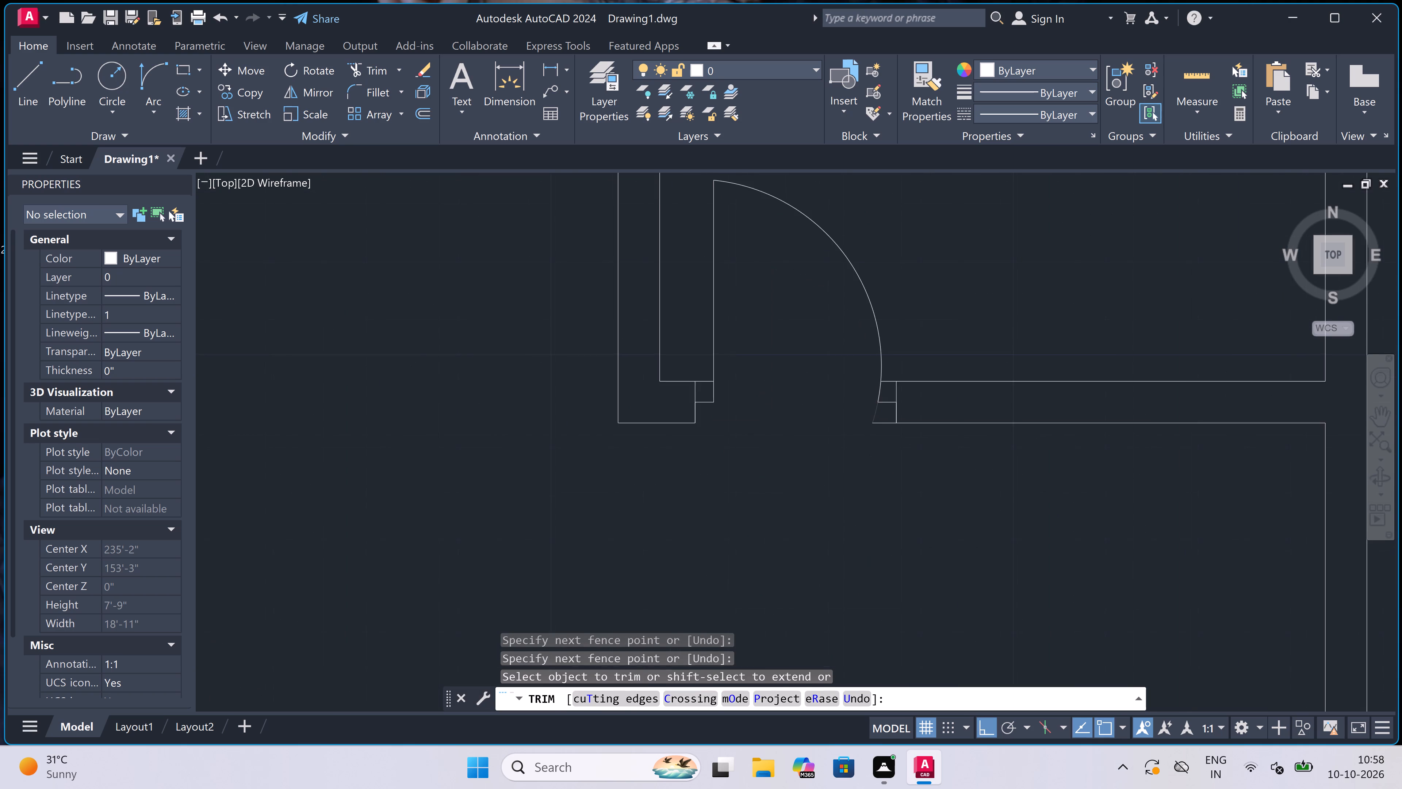
{"action": "double_click", "coordinate": [867, 400]}
{"action": "double_click", "coordinate": [912, 455]}
{"action": "scroll", "coordinate": [873, 393], "scroll_direction": "down", "scroll_amount": 5}
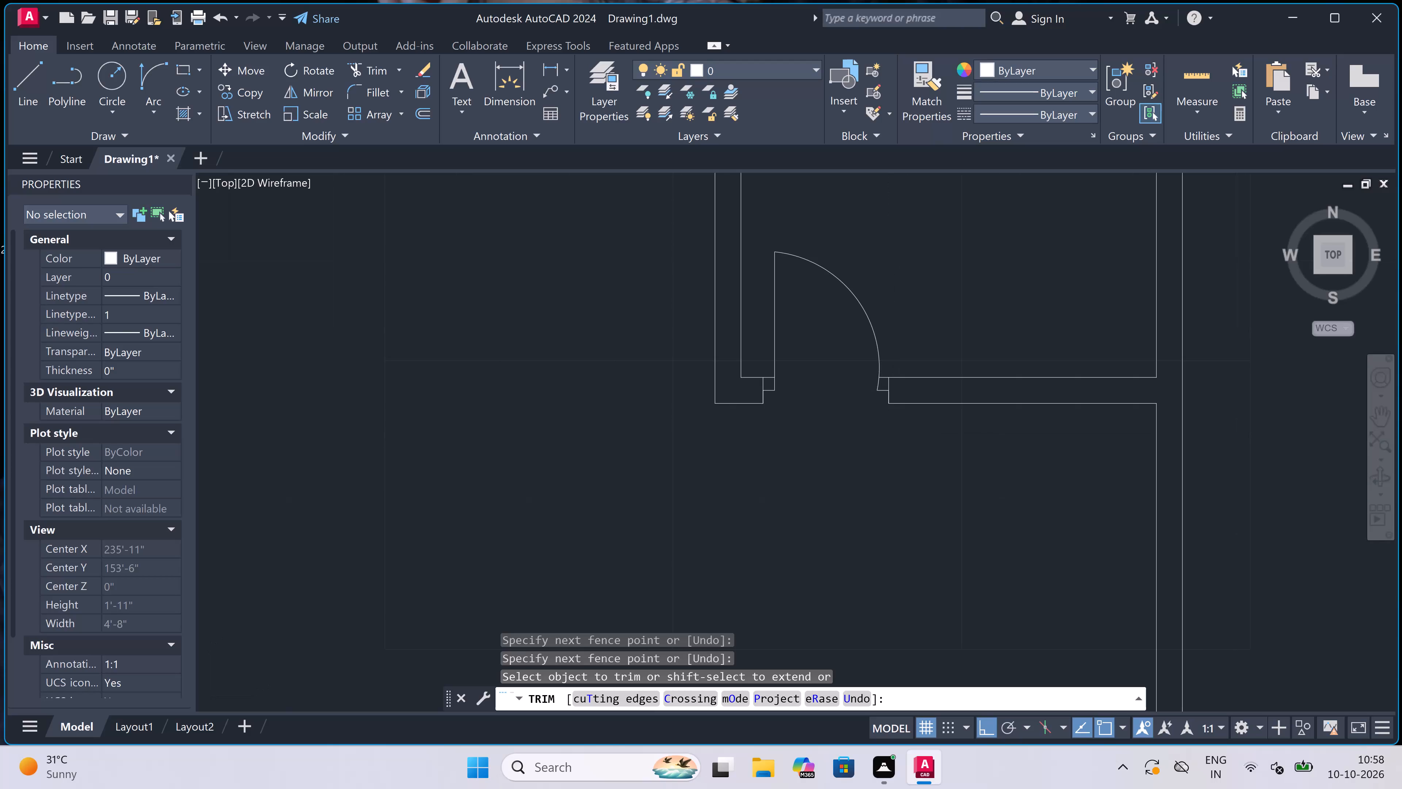
{"action": "key", "text": "Escape"}
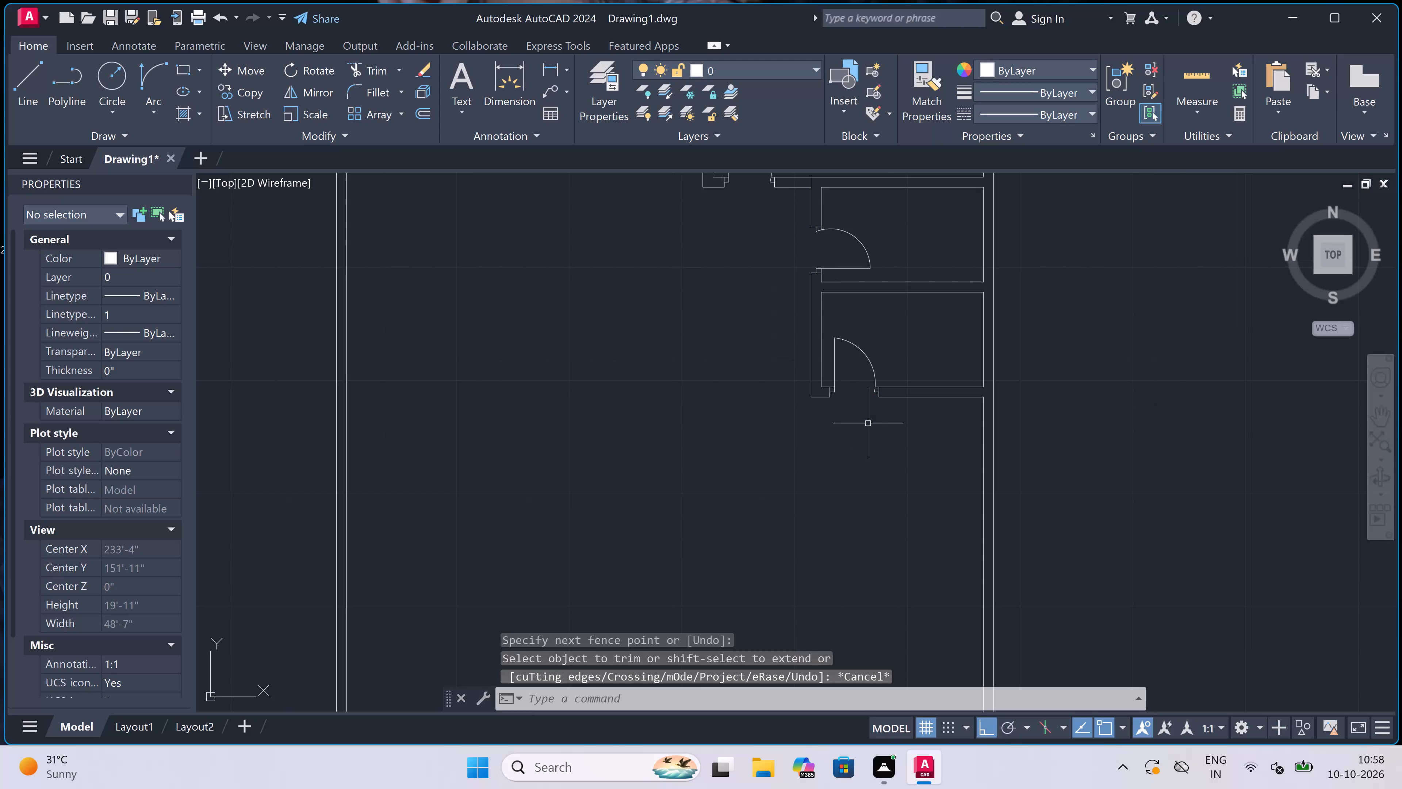
Offset the outer line of the lower small room's south partition 11'4" to the south.
{"action": "key", "text": "o"}
{"action": "key", "text": "space"}
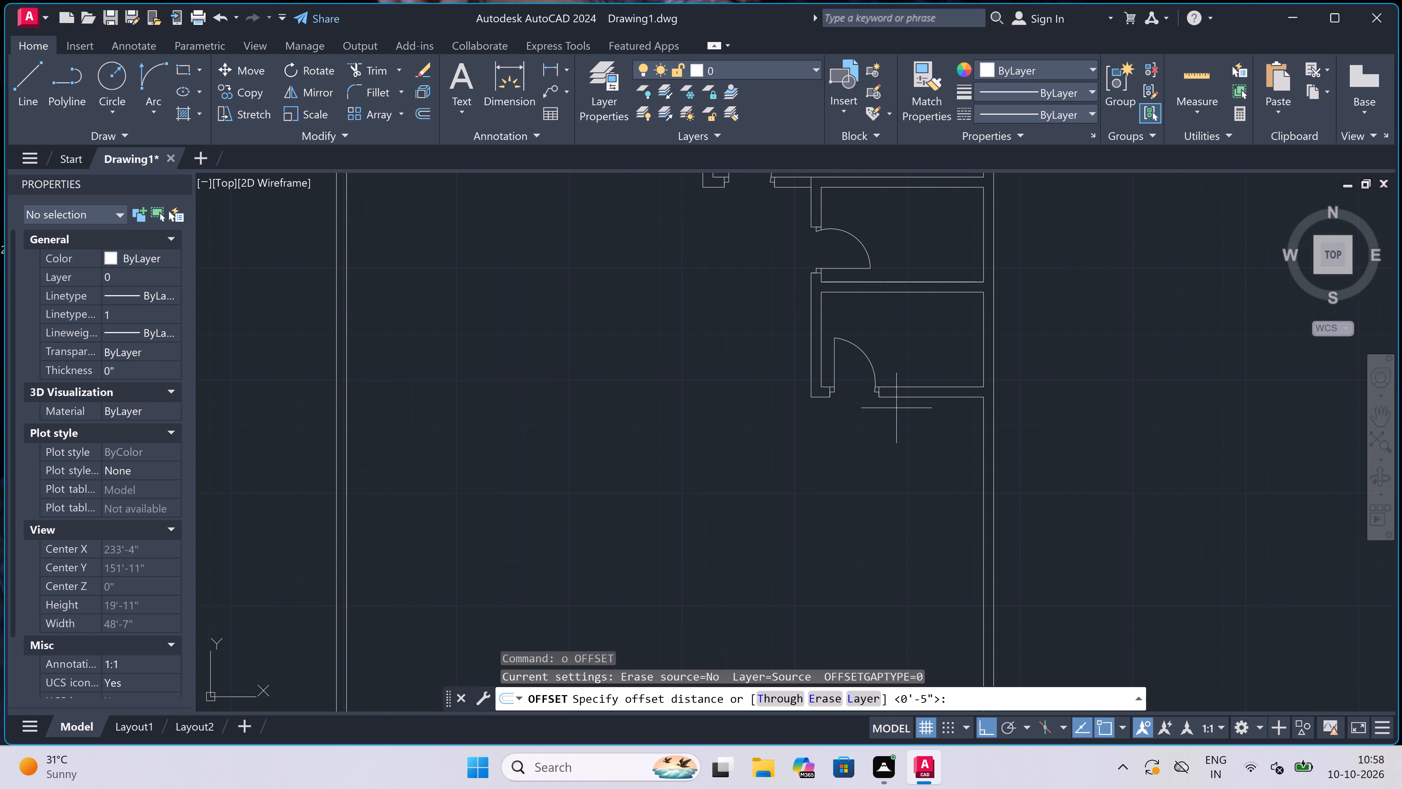
{"action": "scroll", "coordinate": [909, 394], "scroll_direction": "up", "scroll_amount": 2}
{"action": "left_click", "coordinate": [909, 399]}
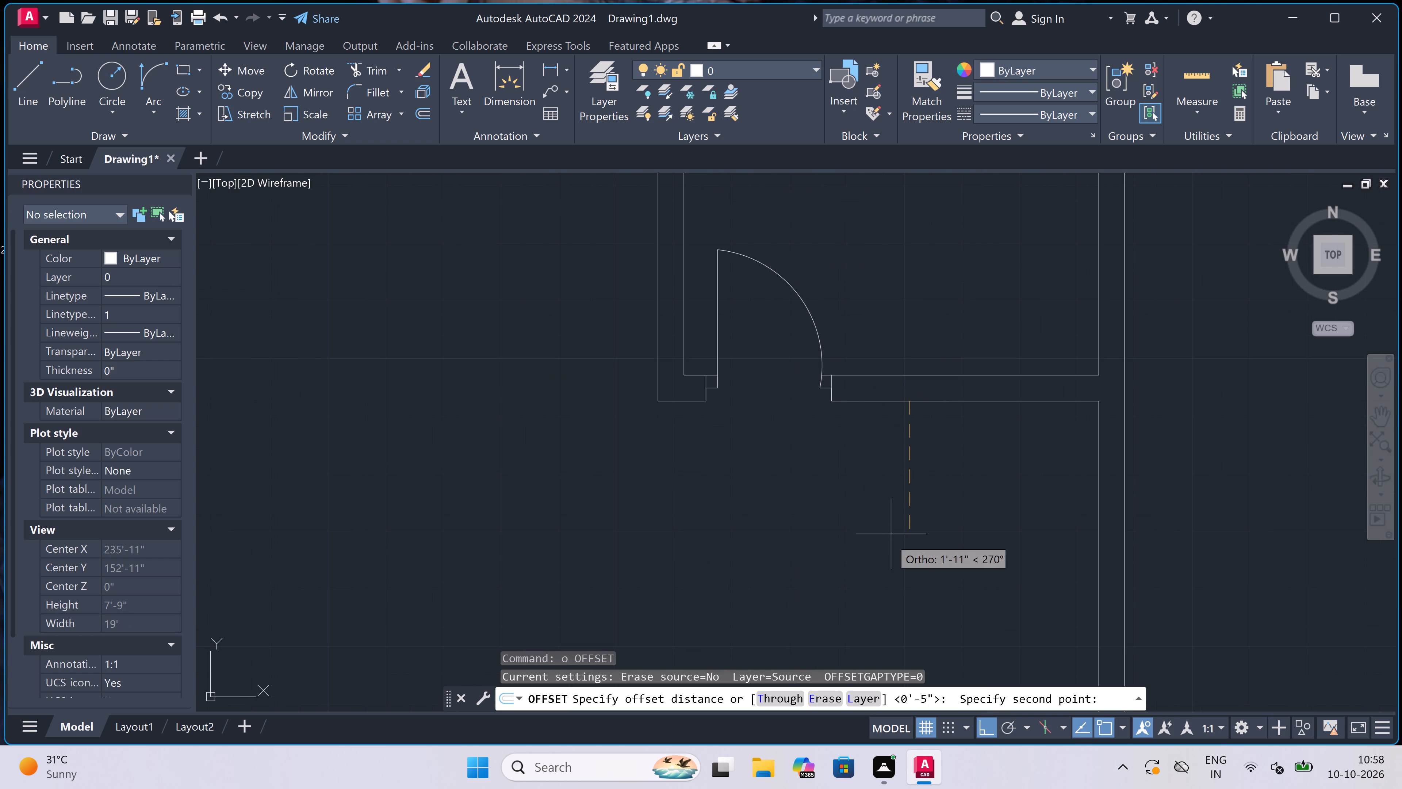
{"action": "type", "text": "11'4\""}
{"action": "key", "text": "space"}
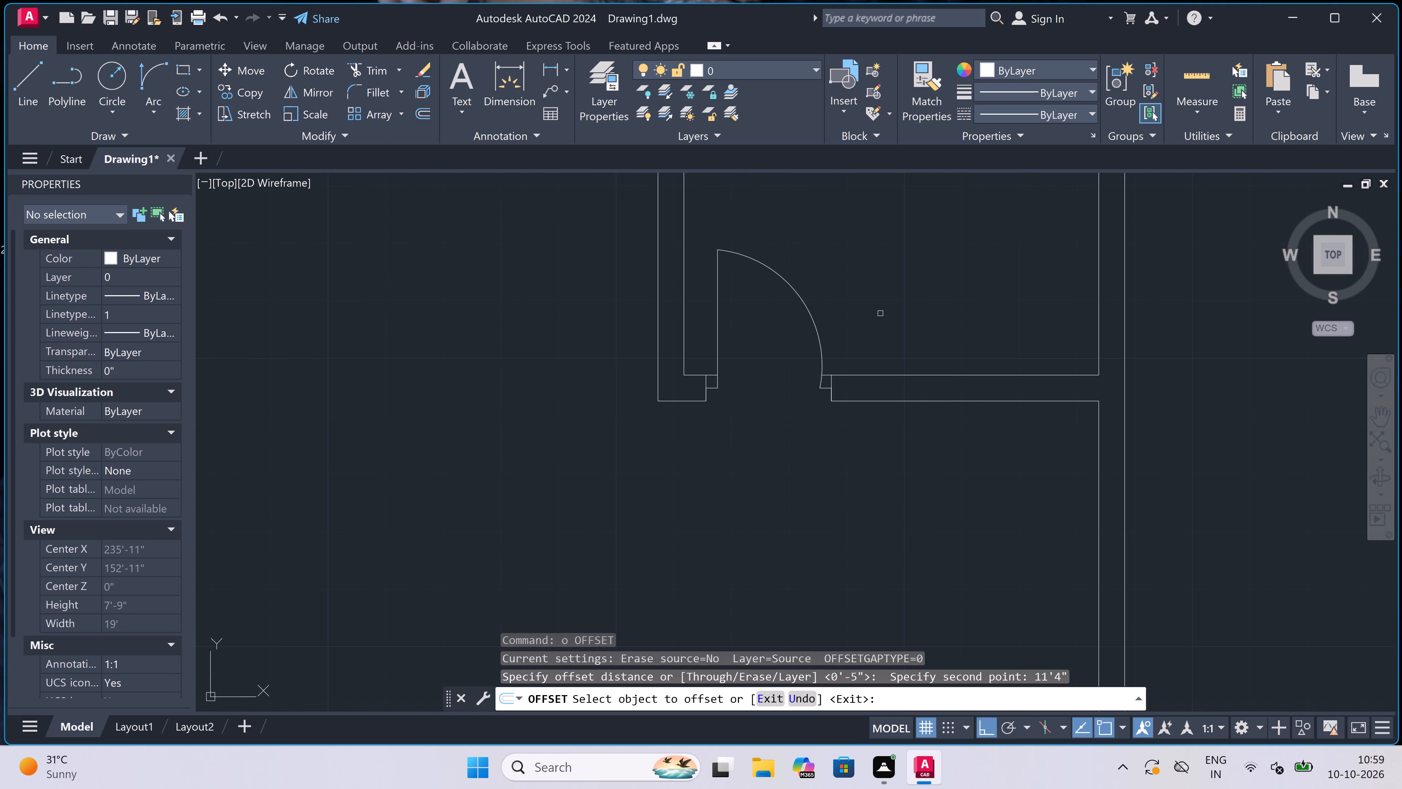
{"action": "left_click", "coordinate": [885, 401]}
{"action": "left_click", "coordinate": [865, 500]}
{"action": "scroll", "coordinate": [865, 385], "scroll_direction": "down", "scroll_amount": 2}
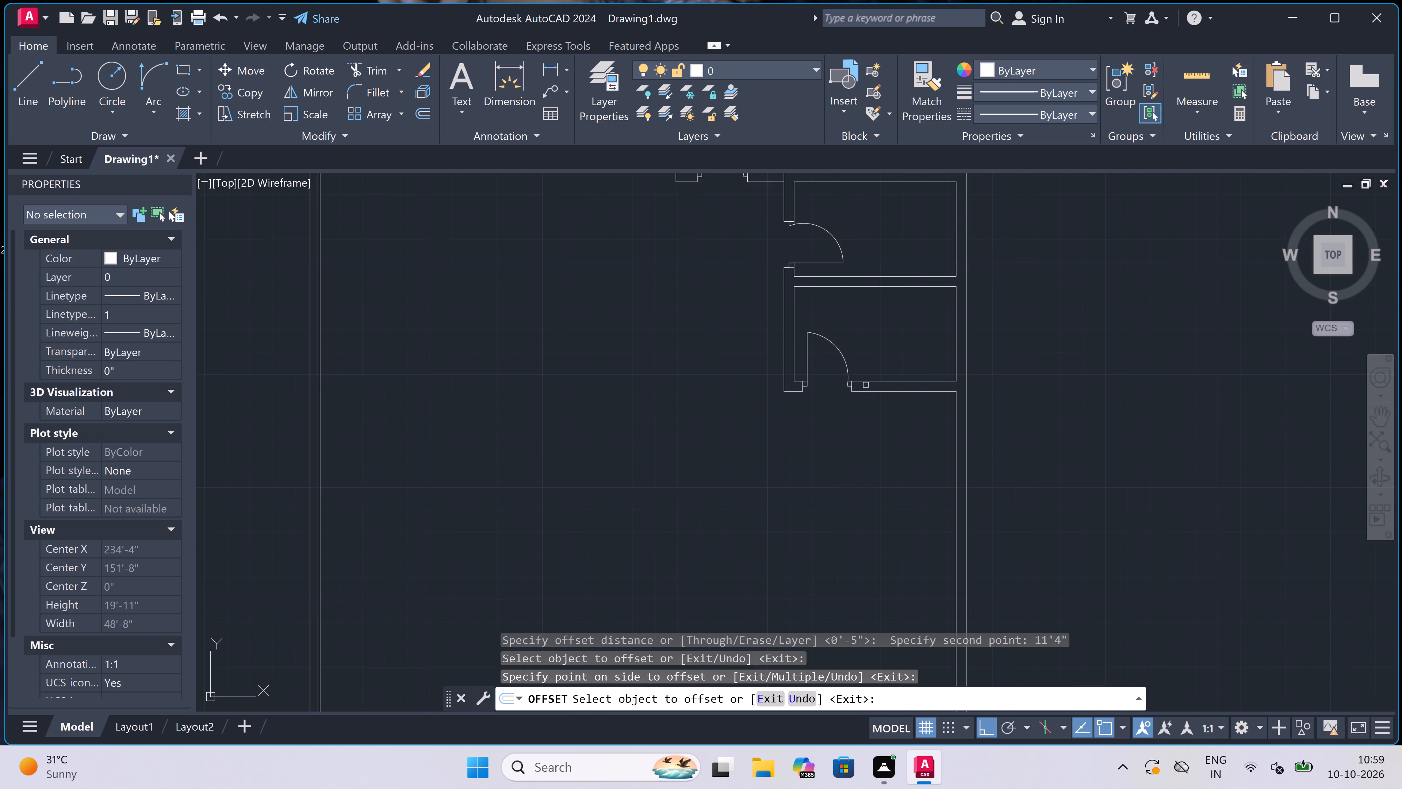
{"action": "scroll", "coordinate": [866, 385], "scroll_direction": "down", "scroll_amount": 2}
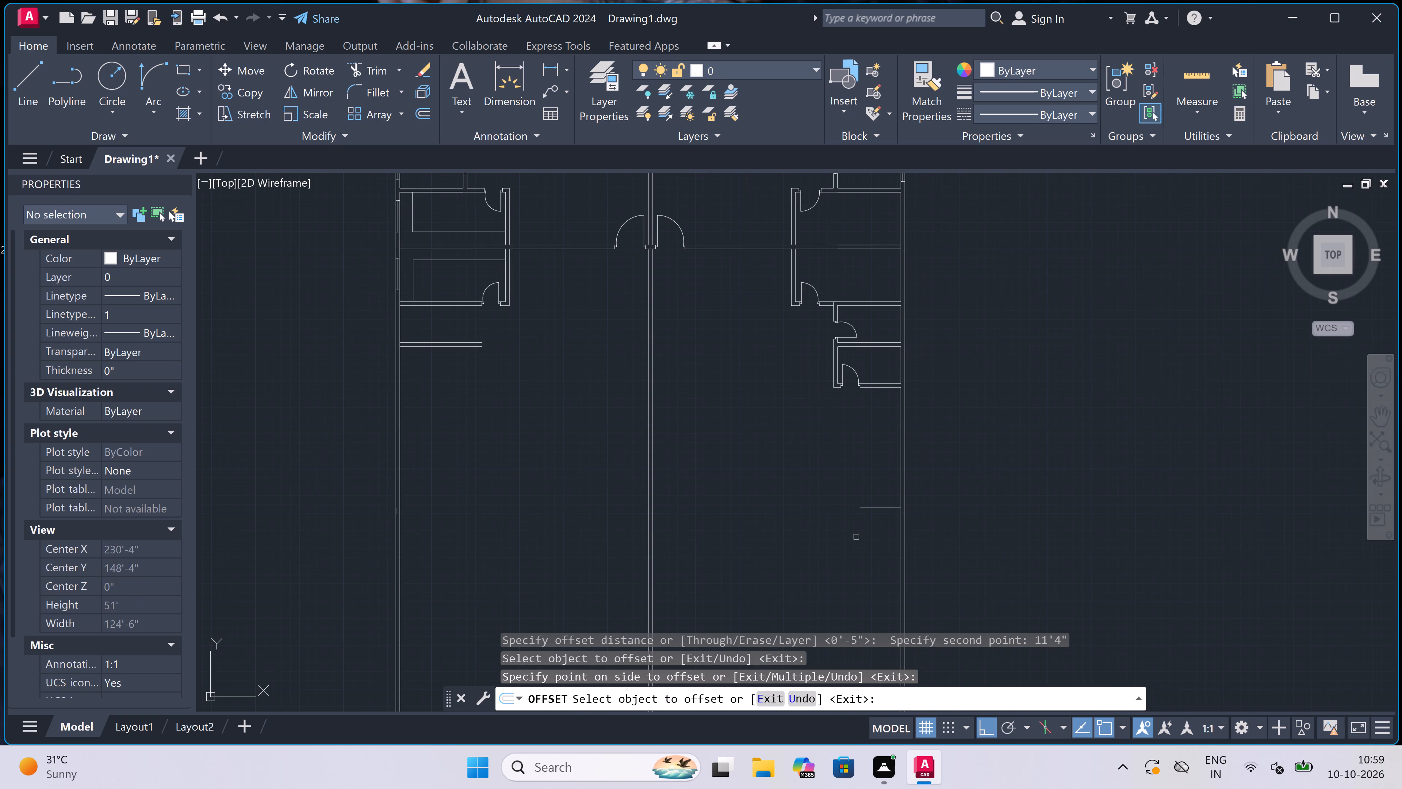
{"action": "key", "text": "Escape"}
{"action": "scroll", "coordinate": [874, 521], "scroll_direction": "up", "scroll_amount": 2}
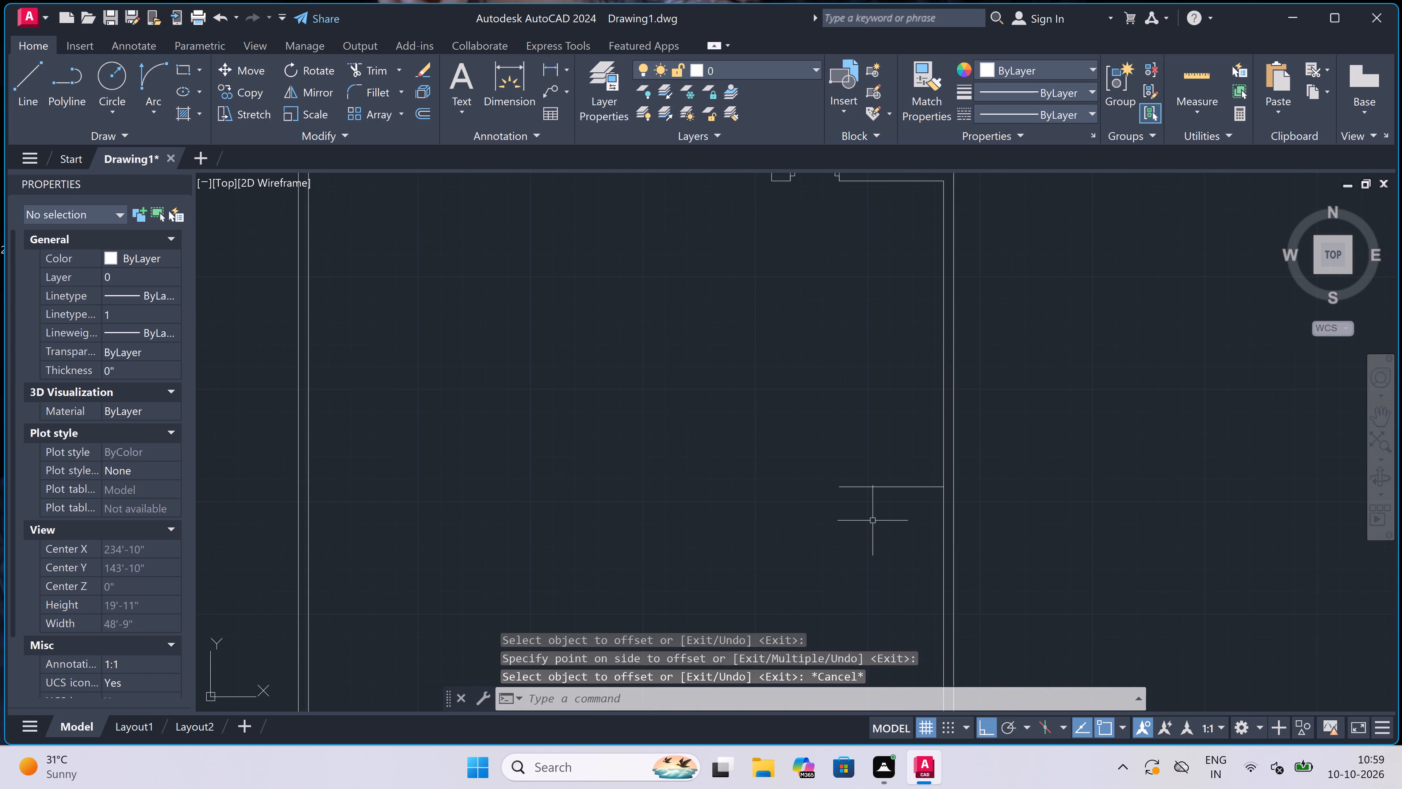
Offset the new southern line 4.5" to the south to form the south wall of the southeast room.
{"action": "key", "text": "o"}
{"action": "key", "text": "space"}
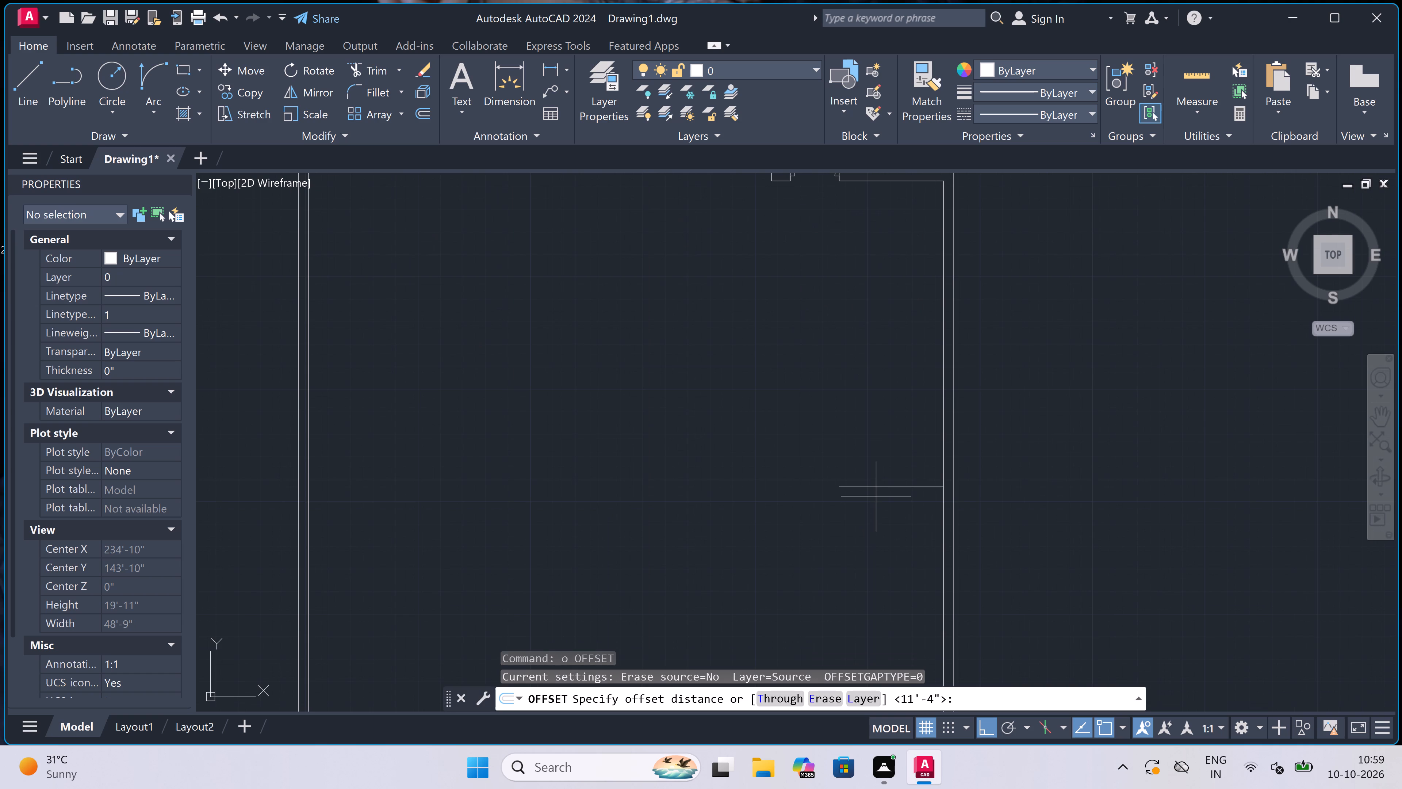
{"action": "left_click", "coordinate": [876, 488]}
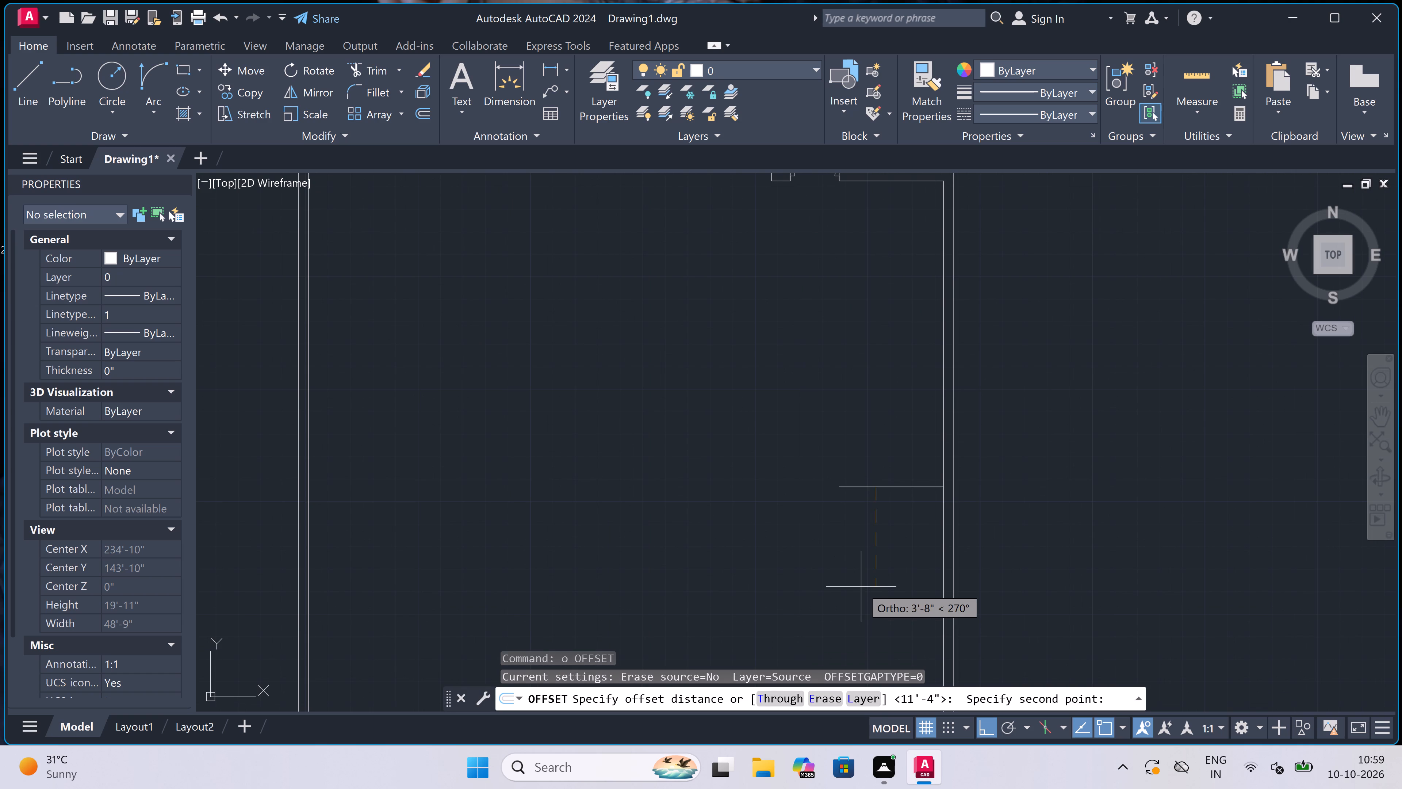
{"action": "type", "text": "4.5\""}
{"action": "key", "text": "space"}
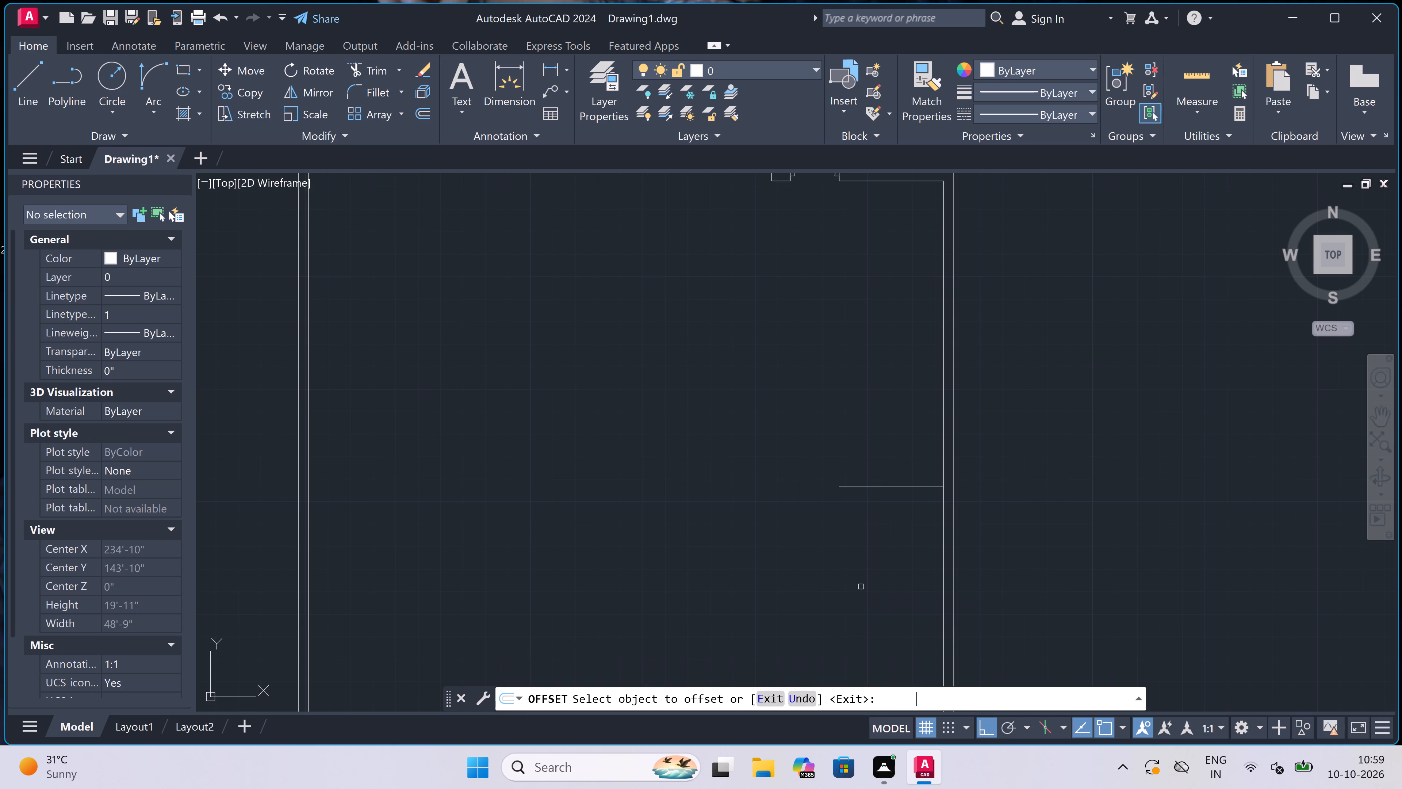
{"action": "left_click", "coordinate": [881, 485]}
{"action": "left_click", "coordinate": [874, 528]}
{"action": "key", "text": "Escape"}
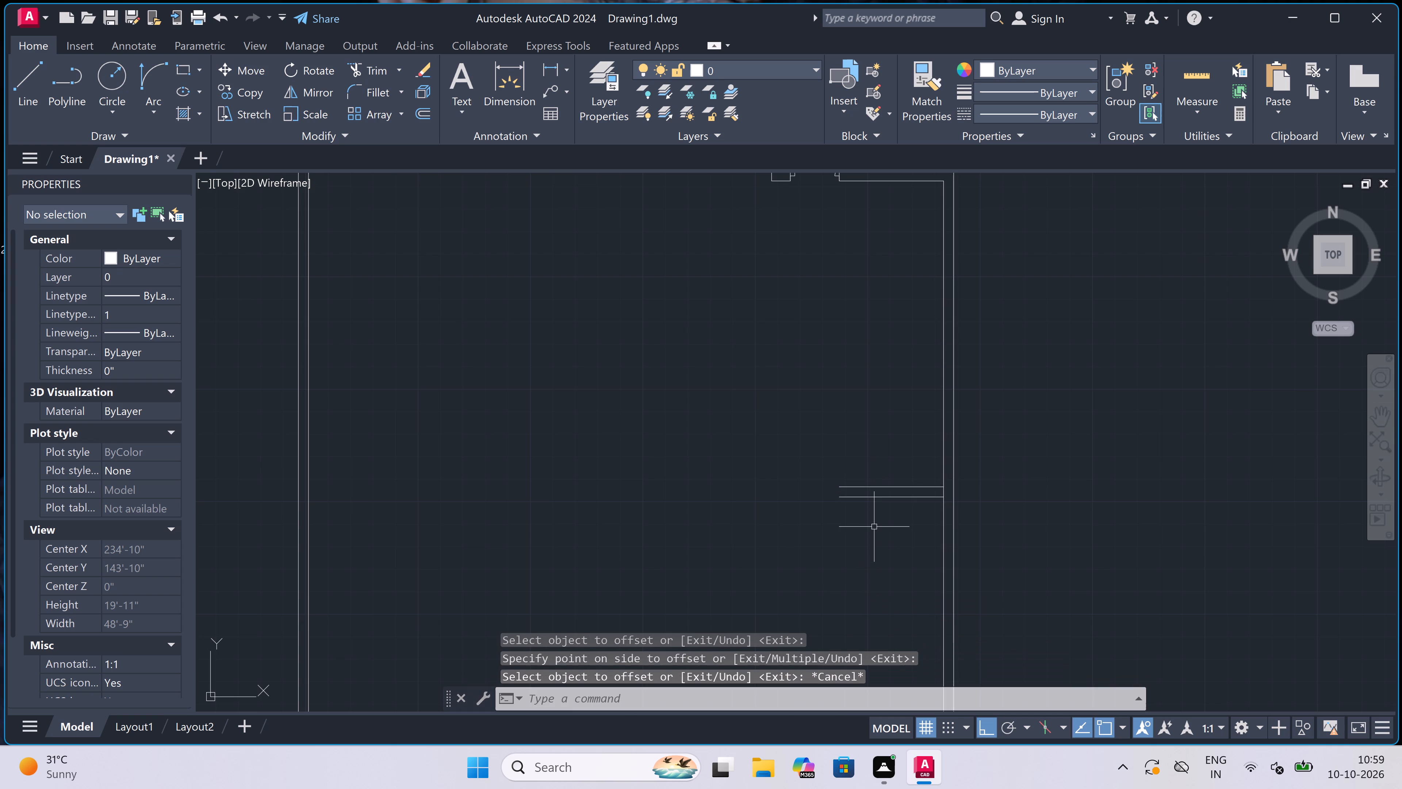
Extend both lines of the new south wall across the central wall to the west outer wall and to the east outer wall.
{"action": "key", "text": "e"}
{"action": "key", "text": "x"}
{"action": "key", "text": "space"}
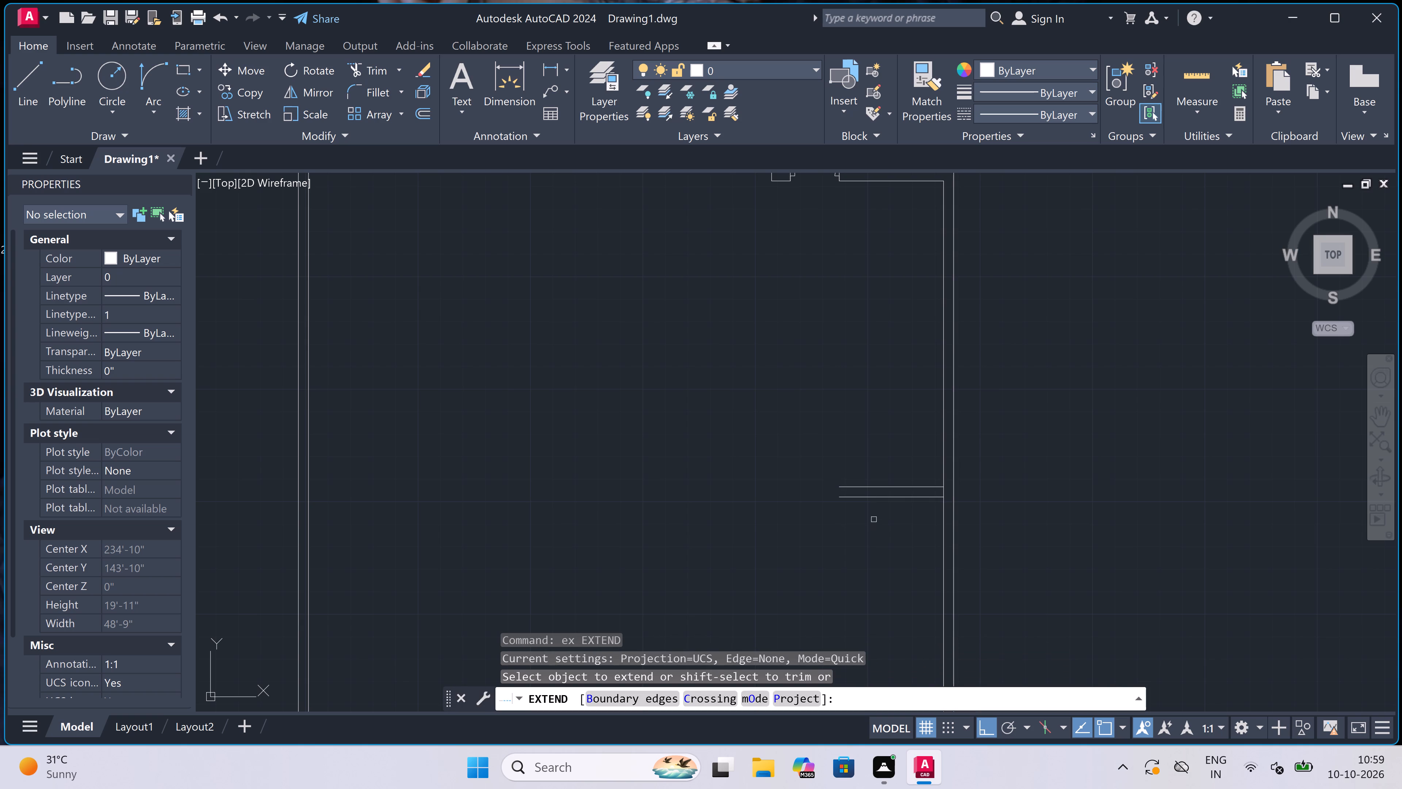
{"action": "left_click", "coordinate": [882, 434]}
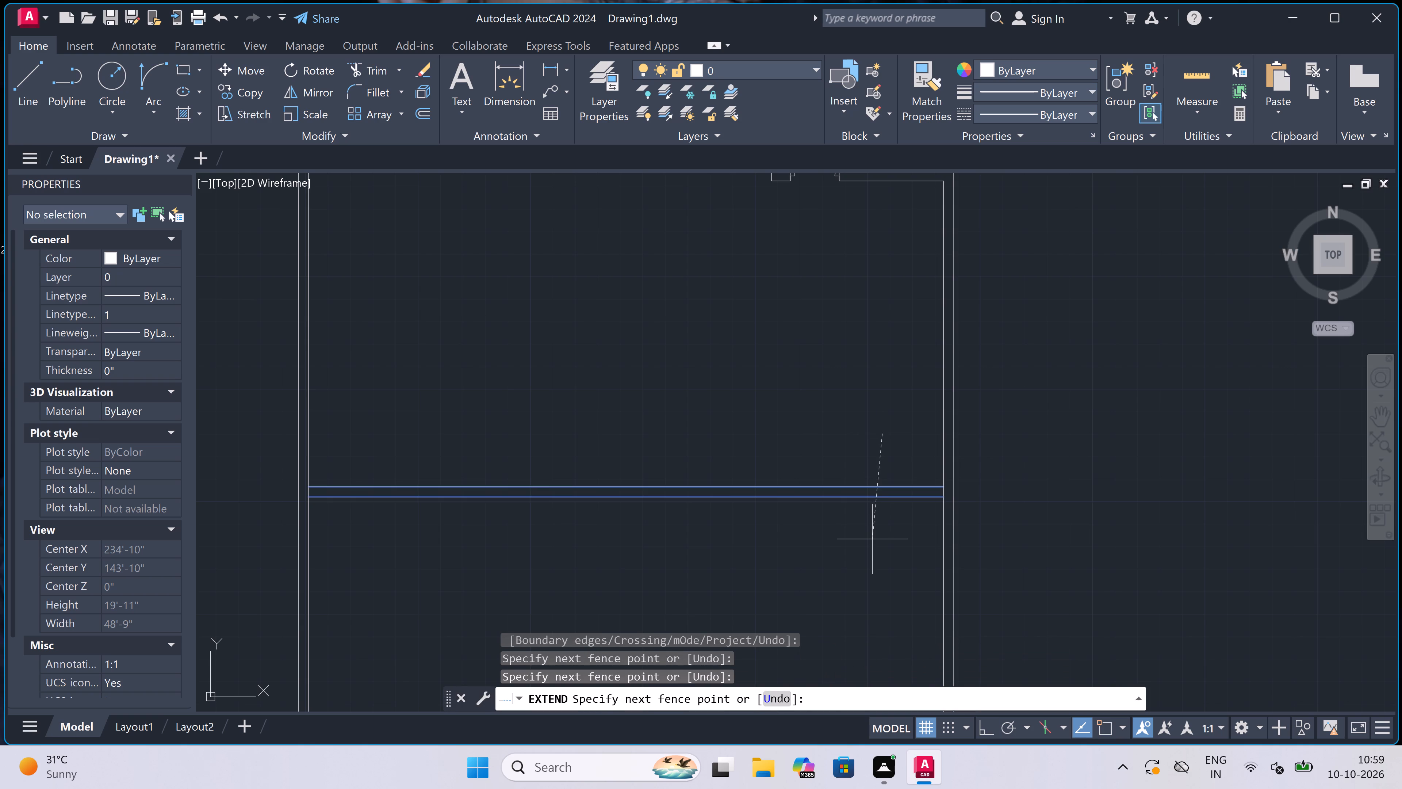
{"action": "left_click", "coordinate": [871, 568]}
{"action": "scroll", "coordinate": [823, 476], "scroll_direction": "down", "scroll_amount": 3}
{"action": "left_click_drag", "start_coordinate": [784, 437], "coordinate": [782, 443]}
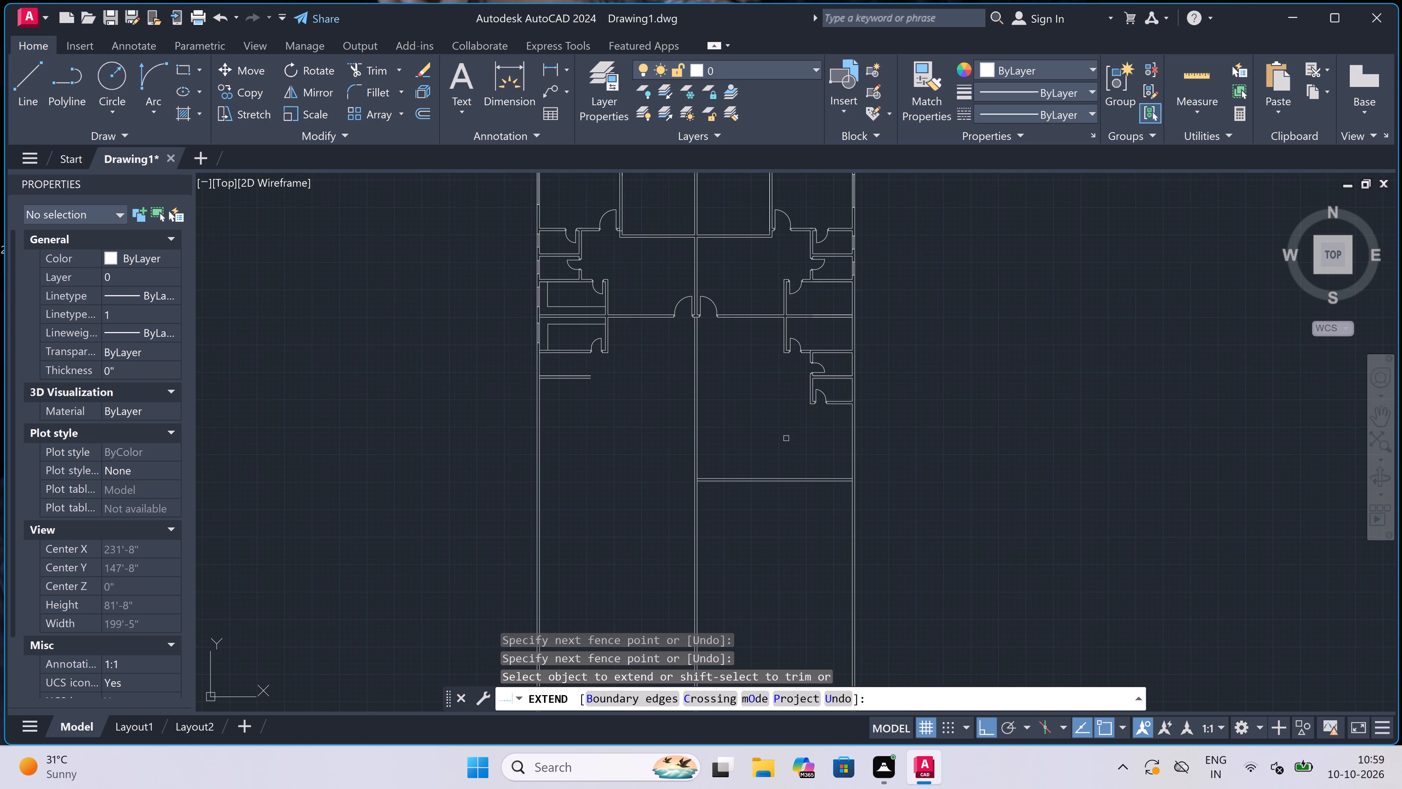
{"action": "left_click", "coordinate": [762, 544]}
{"action": "left_click", "coordinate": [742, 474]}
{"action": "left_click", "coordinate": [736, 545]}
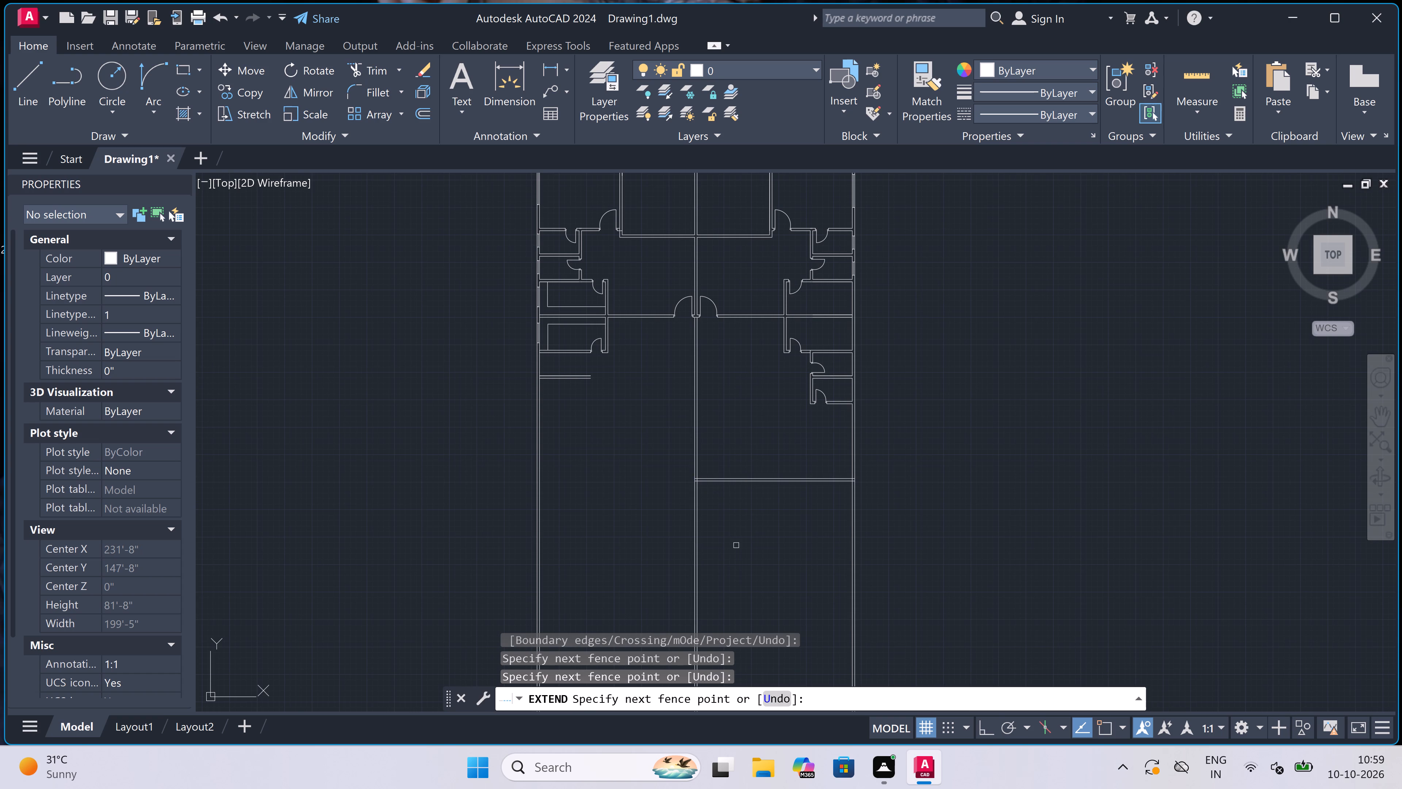
{"action": "double_click", "coordinate": [746, 398]}
{"action": "left_click", "coordinate": [718, 557]}
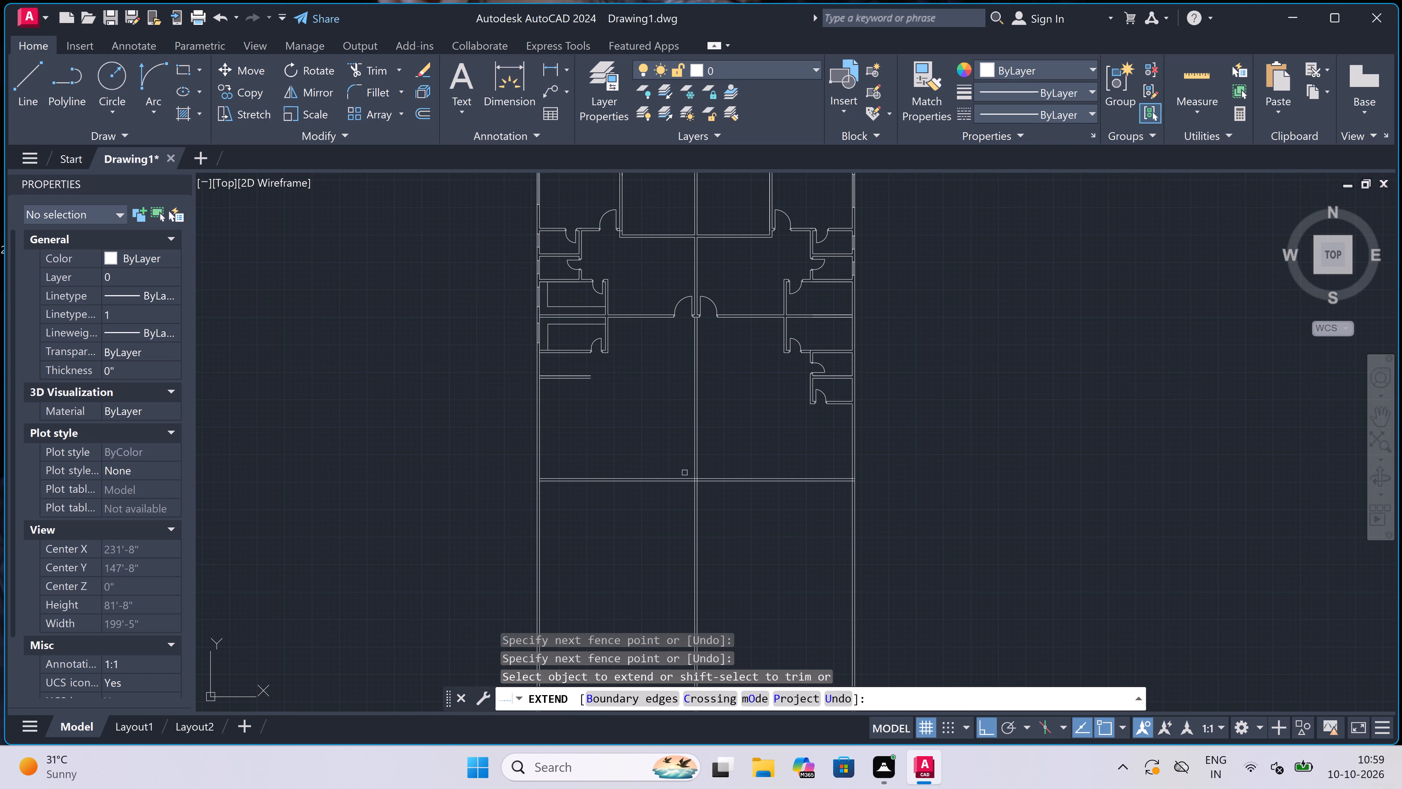
{"action": "left_click_drag", "start_coordinate": [612, 441], "coordinate": [610, 445]}
{"action": "double_click", "coordinate": [535, 560]}
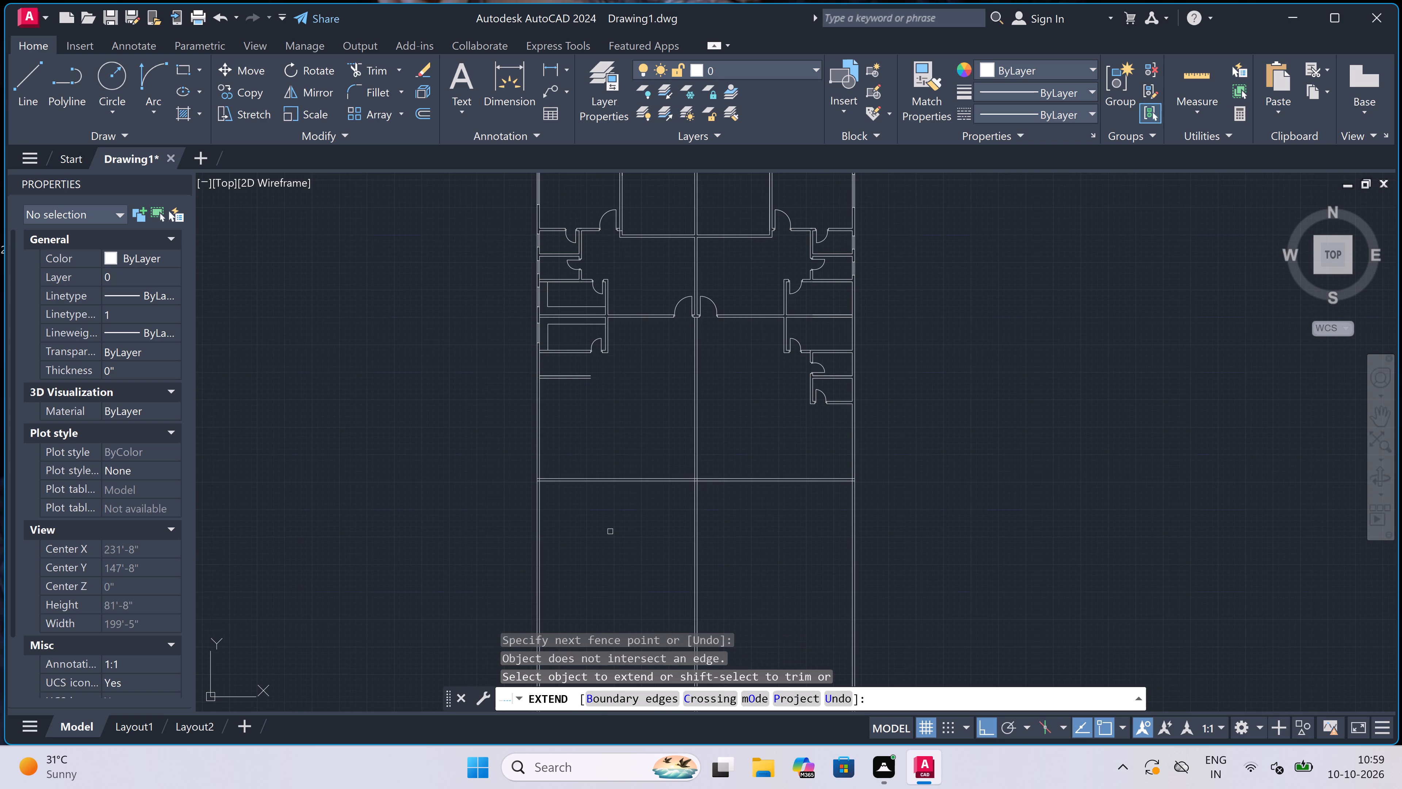
{"action": "key", "text": "Escape"}
Trim off all the vertical wall lines that run south beyond the new south wall.
{"action": "type", "text": "tr"}
{"action": "key", "text": "space"}
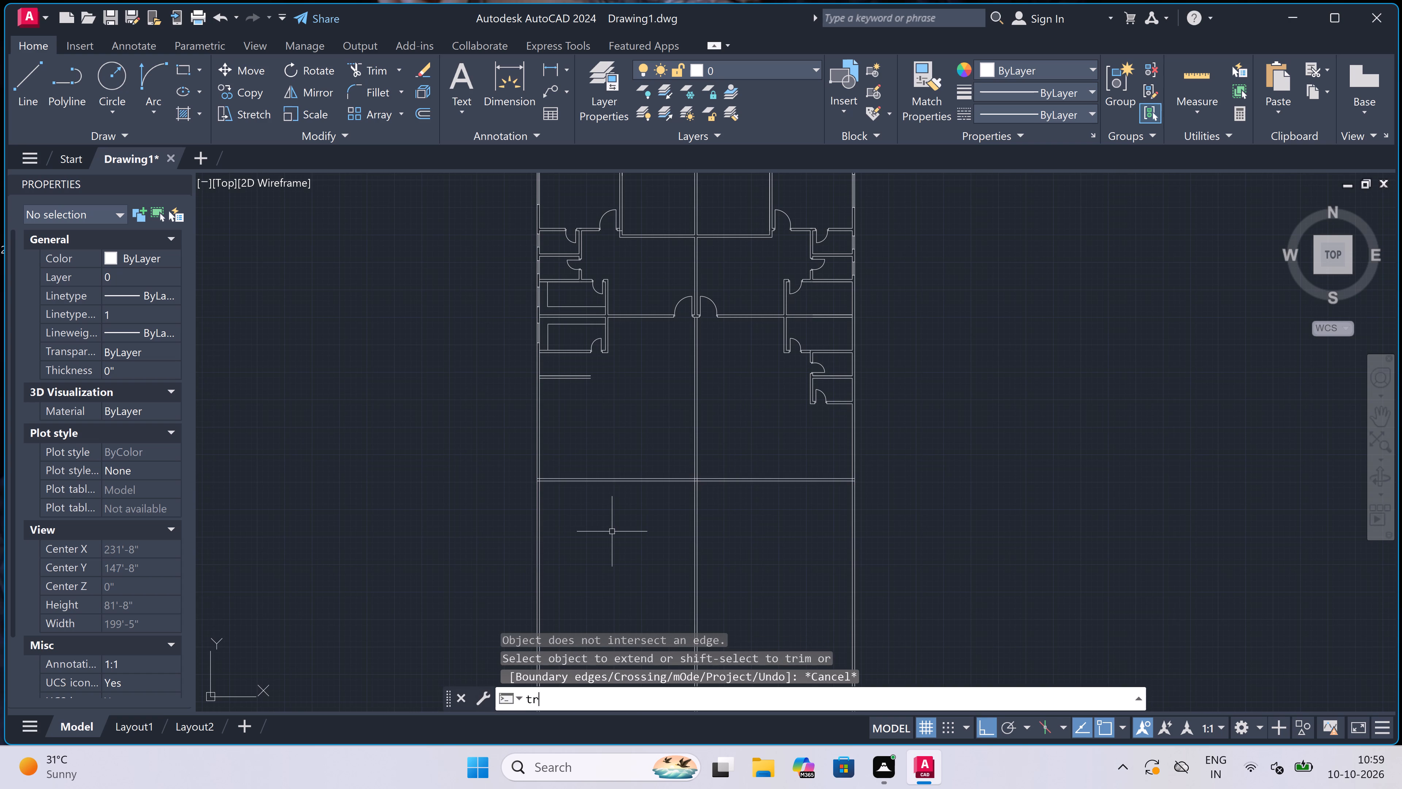
{"action": "left_click", "coordinate": [530, 534]}
{"action": "left_click", "coordinate": [953, 554]}
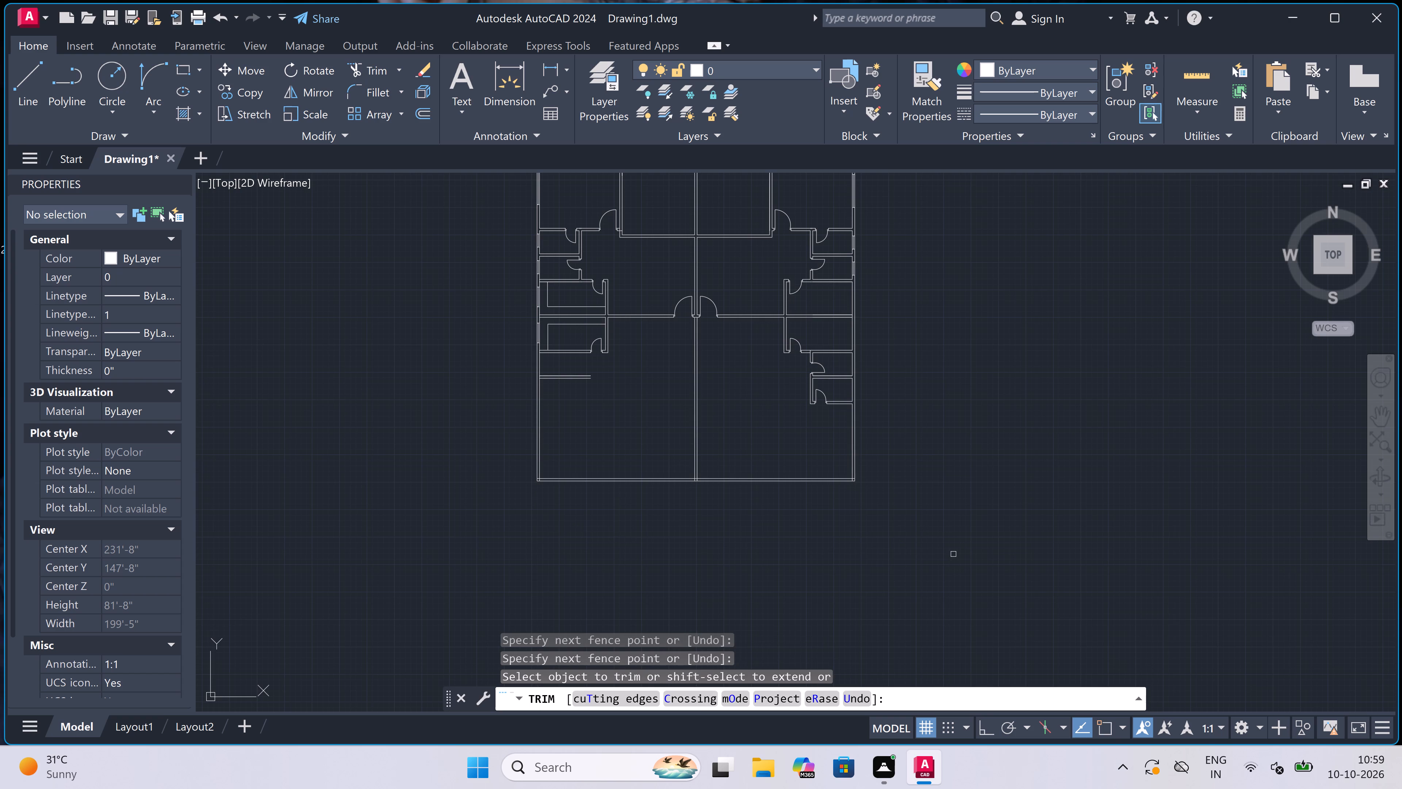
Trim the inner west wall line's excess between the two south wall lines at the southwest corner.
{"action": "scroll", "coordinate": [537, 479], "scroll_direction": "up", "scroll_amount": 4}
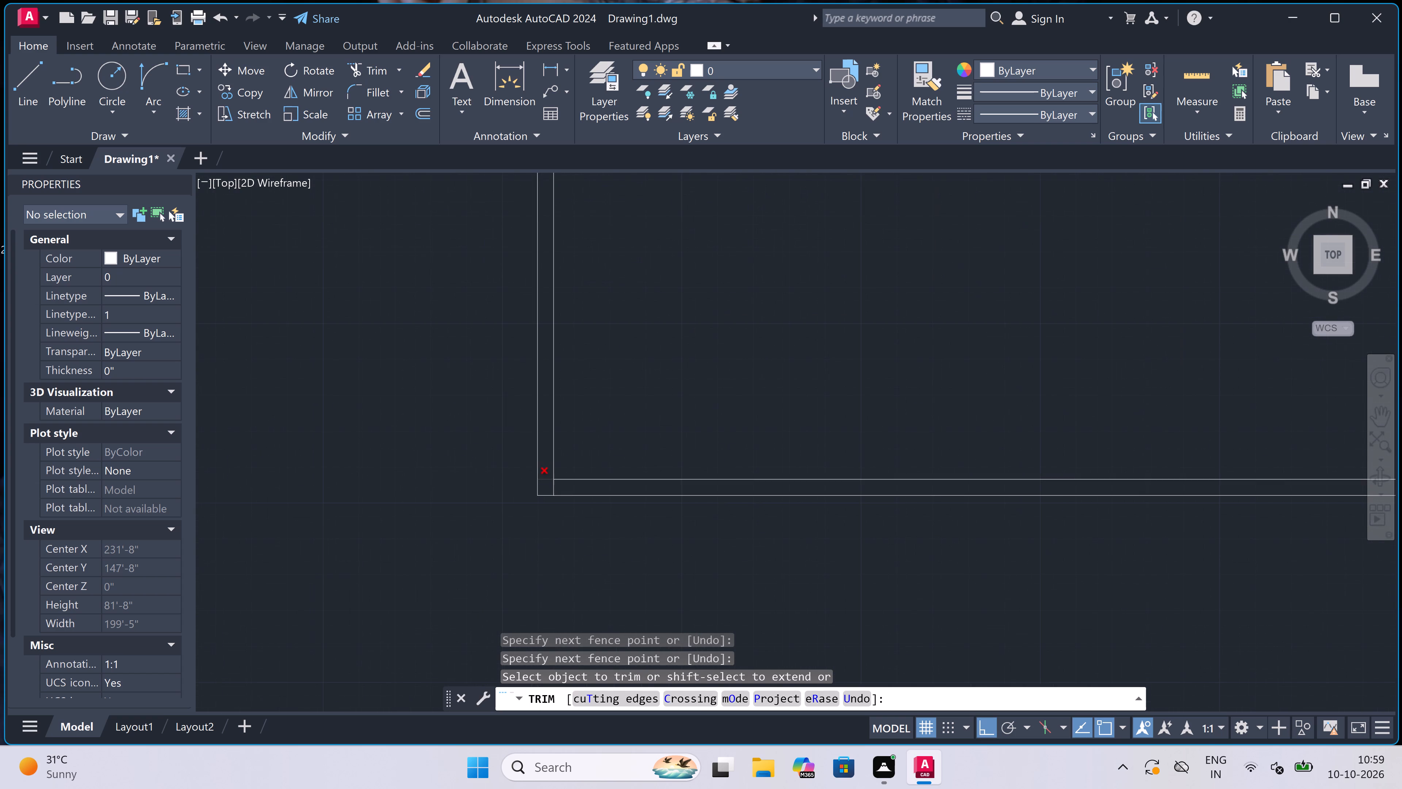
{"action": "scroll", "coordinate": [539, 477], "scroll_direction": "up", "scroll_amount": 3}
{"action": "left_click", "coordinate": [545, 482]}
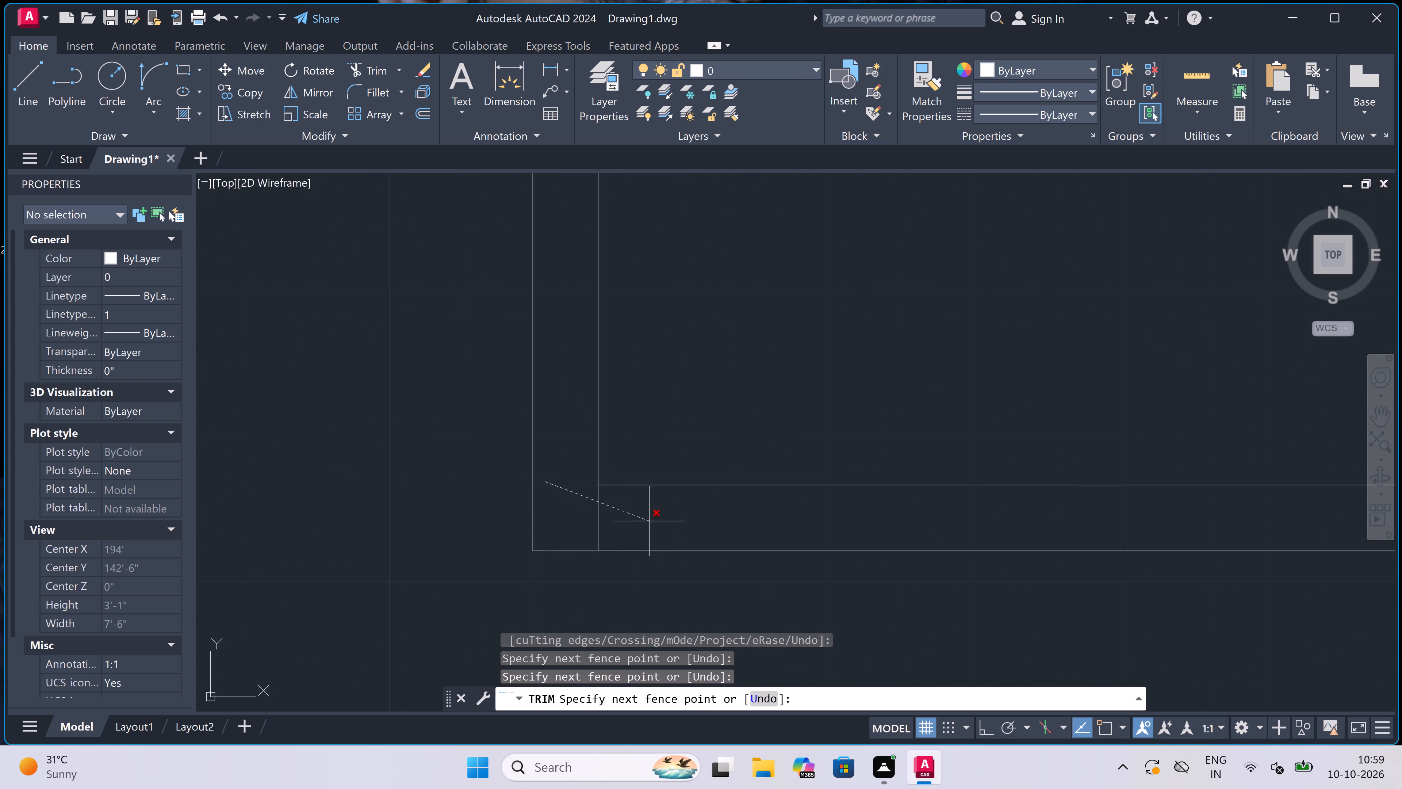
{"action": "left_click", "coordinate": [650, 520]}
Trim the crossing lines where the central wall meets the south wall, leaving an open T-junction.
{"action": "scroll", "coordinate": [650, 520], "scroll_direction": "down", "scroll_amount": 5}
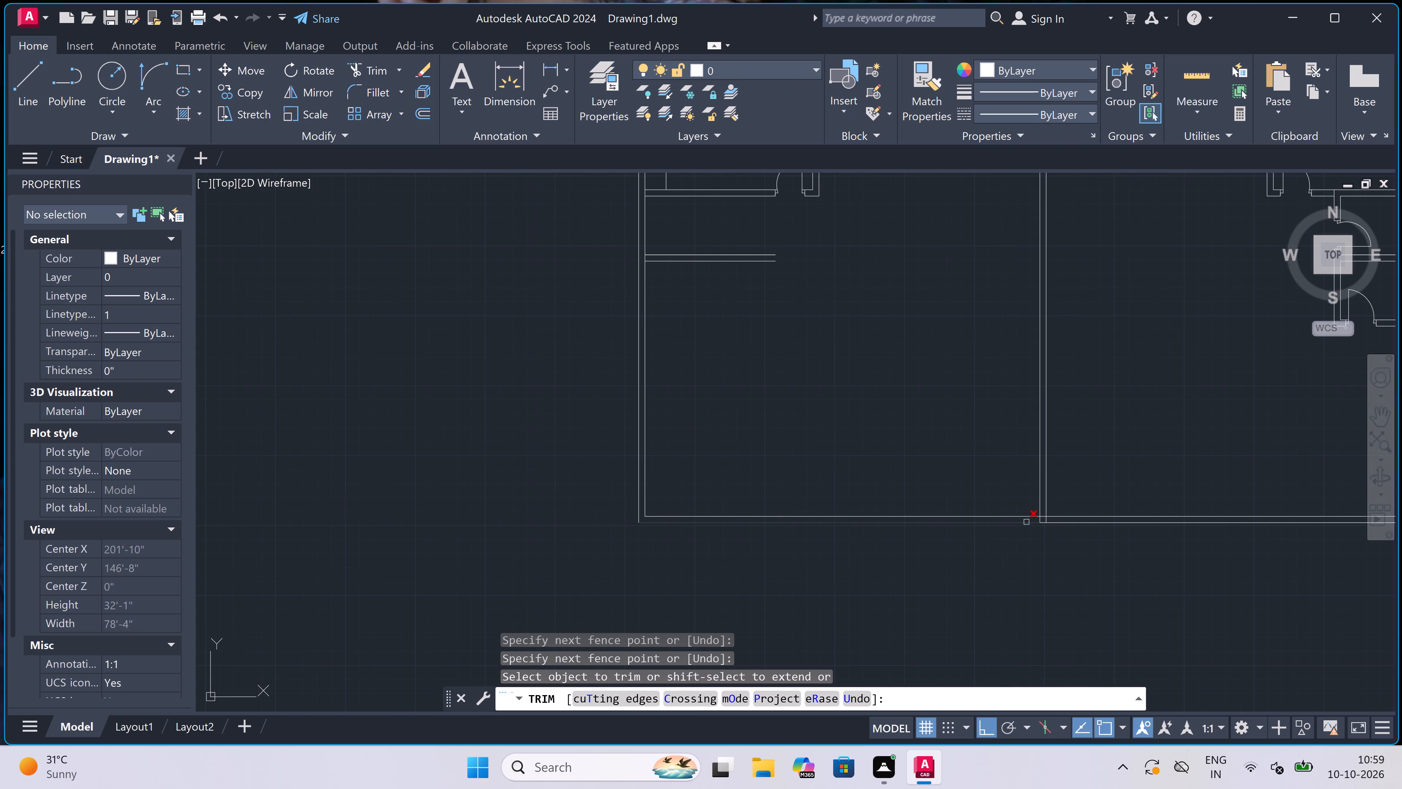
{"action": "scroll", "coordinate": [1049, 527], "scroll_direction": "up", "scroll_amount": 4}
{"action": "scroll", "coordinate": [1041, 490], "scroll_direction": "up", "scroll_amount": 2}
{"action": "left_click", "coordinate": [1042, 487]}
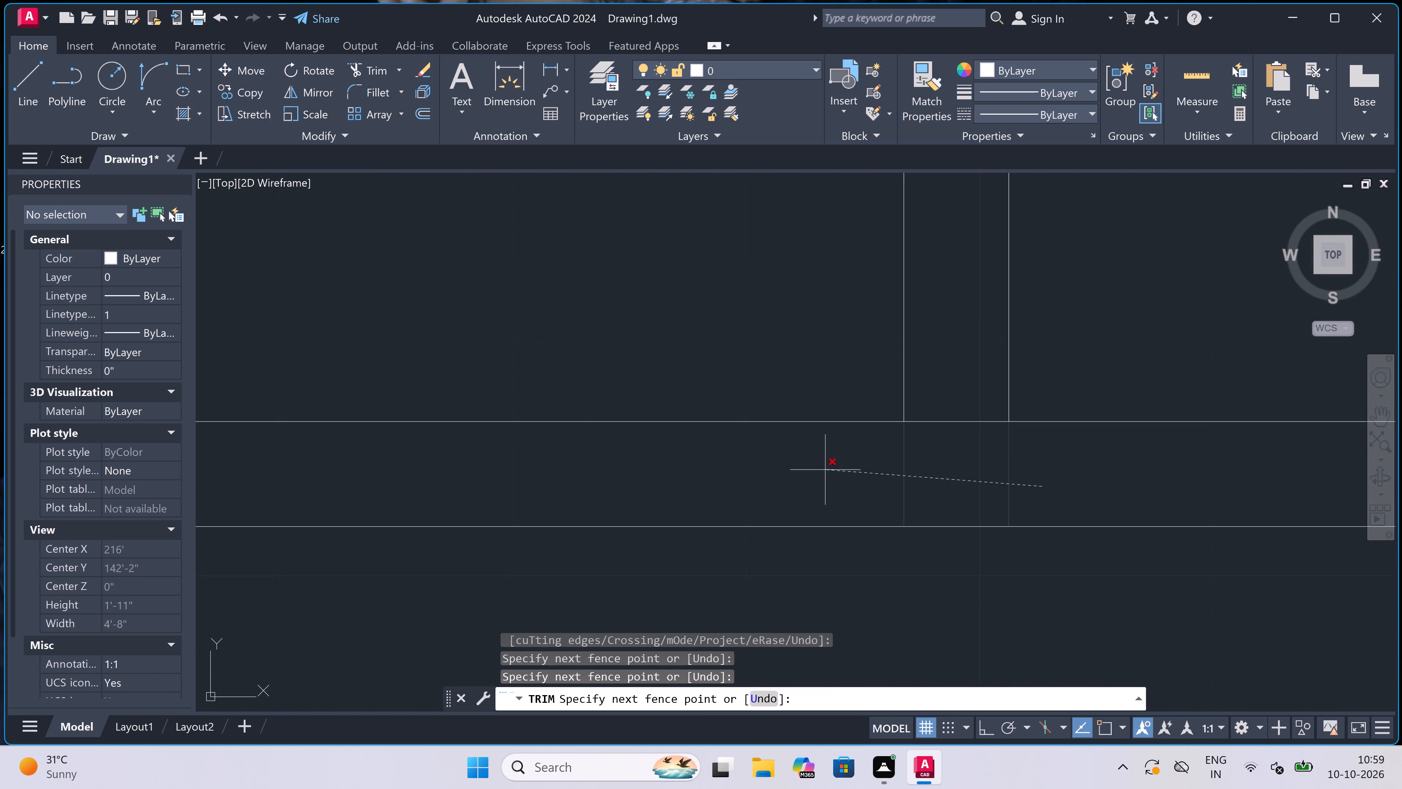
{"action": "left_click", "coordinate": [825, 470]}
{"action": "left_click", "coordinate": [932, 466]}
{"action": "double_click", "coordinate": [944, 428]}
{"action": "left_click", "coordinate": [947, 419]}
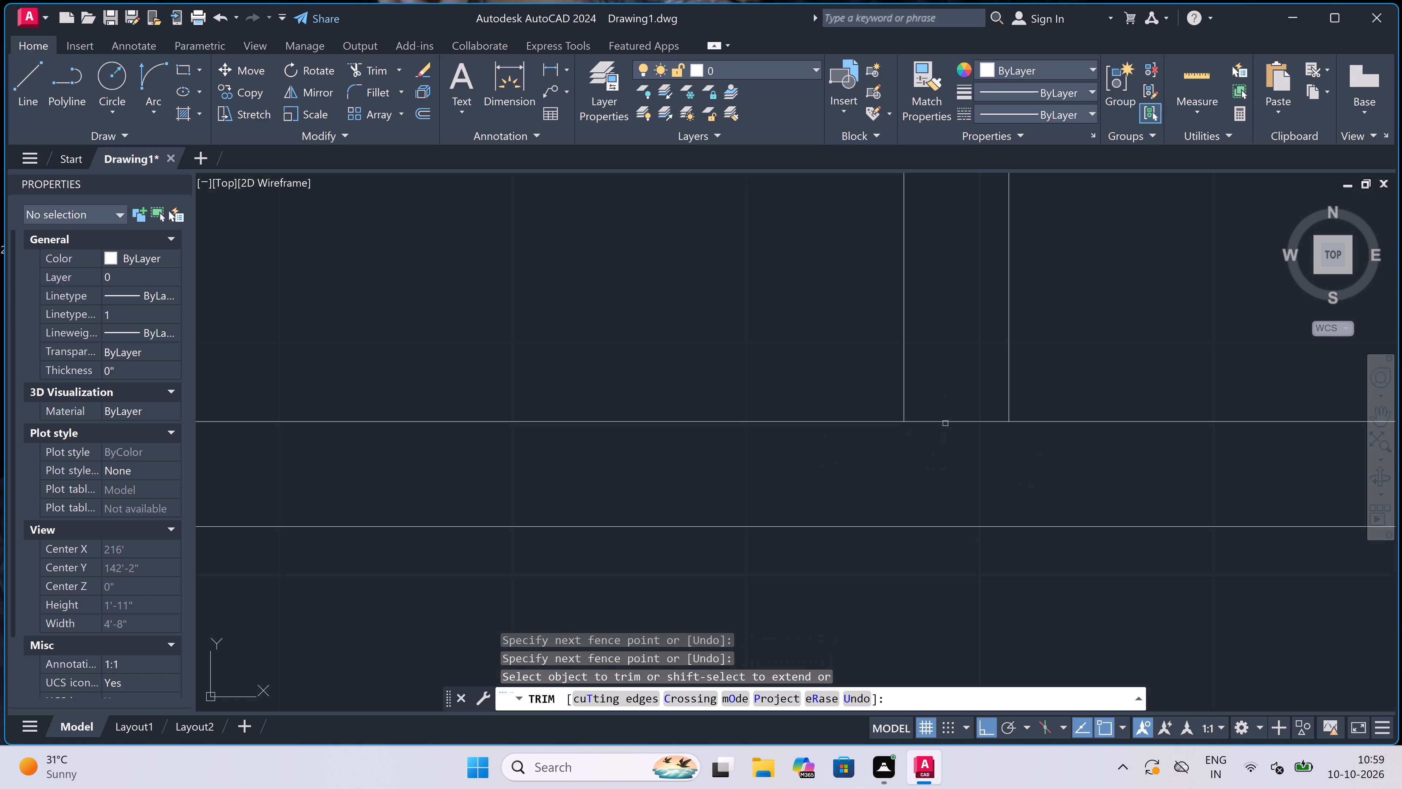
{"action": "left_click", "coordinate": [947, 419]}
{"action": "scroll", "coordinate": [947, 419], "scroll_direction": "down", "scroll_amount": 5}
{"action": "scroll", "coordinate": [947, 419], "scroll_direction": "up", "scroll_amount": 5}
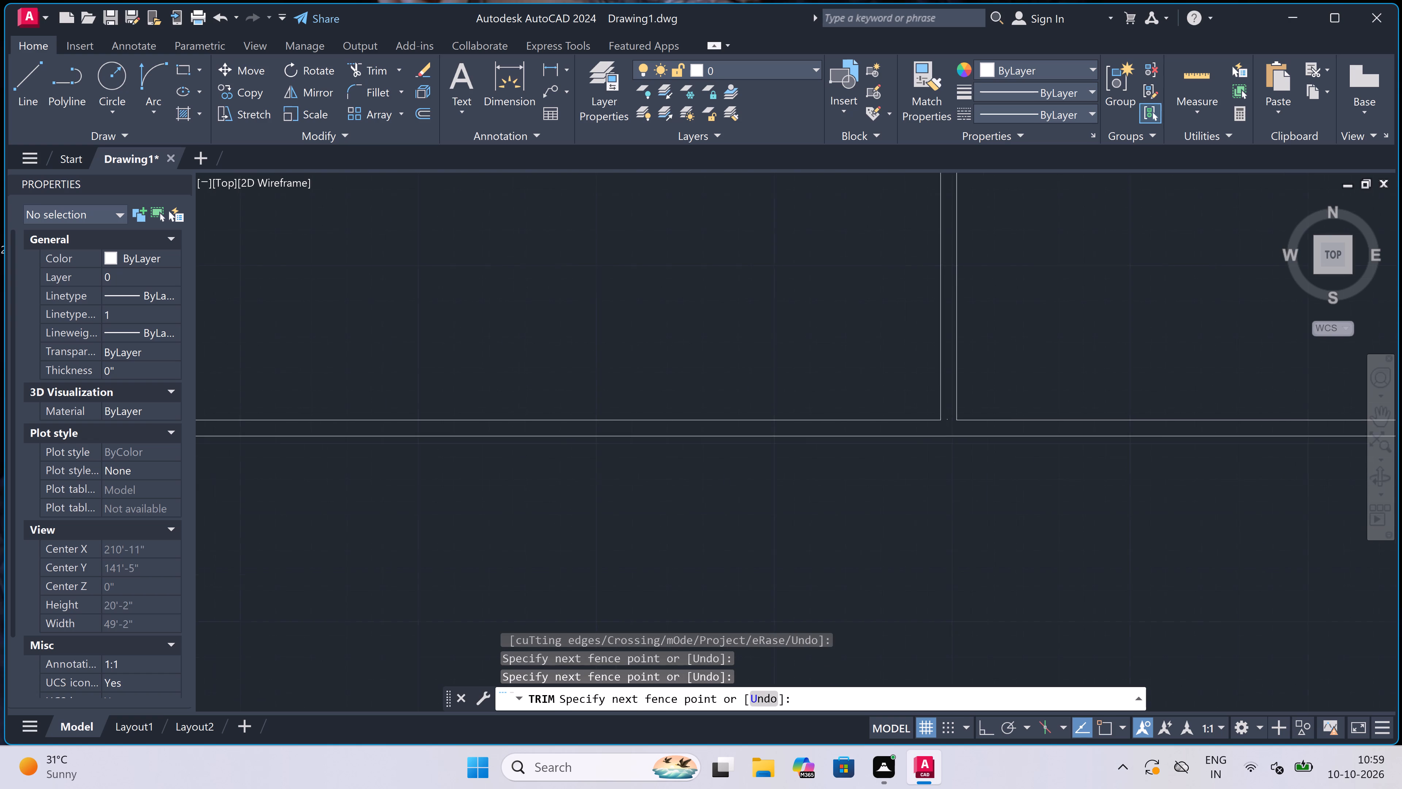
{"action": "left_click", "coordinate": [947, 418]}
Trim the overlapping inner wall lines at the southeast corner of the outer walls.
{"action": "scroll", "coordinate": [895, 478], "scroll_direction": "down", "scroll_amount": 6}
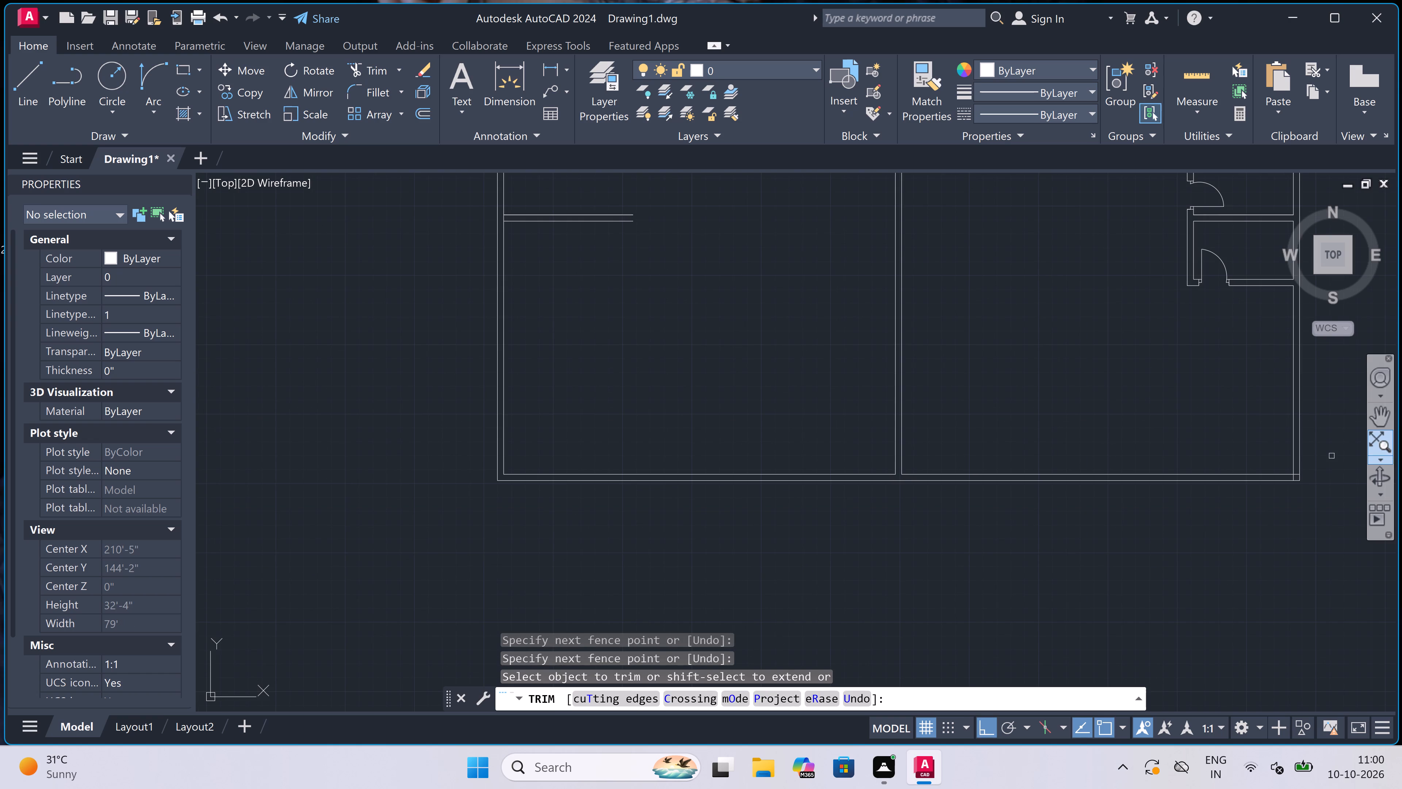
{"action": "scroll", "coordinate": [1302, 469], "scroll_direction": "up", "scroll_amount": 5}
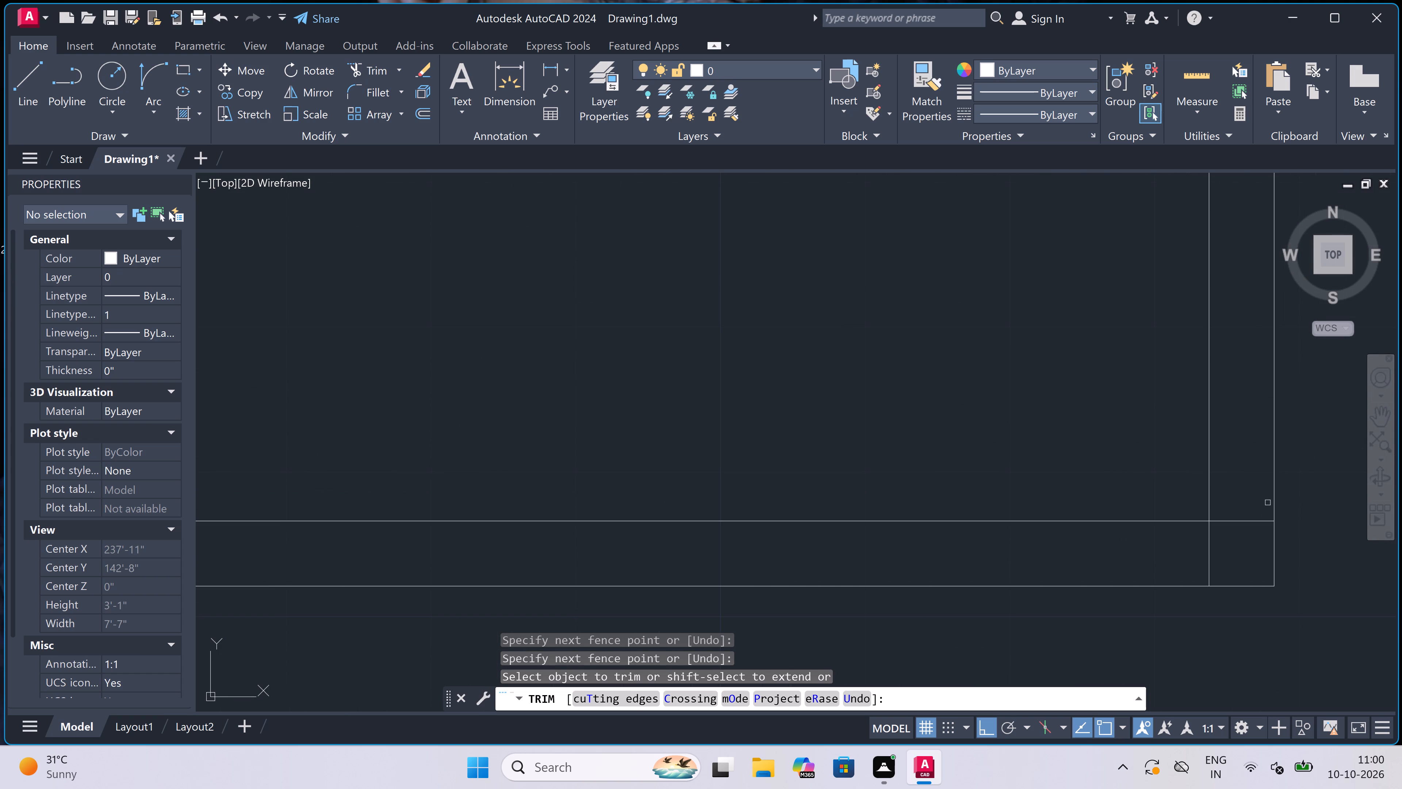
{"action": "left_click", "coordinate": [1247, 517]}
{"action": "left_click", "coordinate": [1164, 582]}
{"action": "scroll", "coordinate": [1111, 433], "scroll_direction": "down", "scroll_amount": 1}
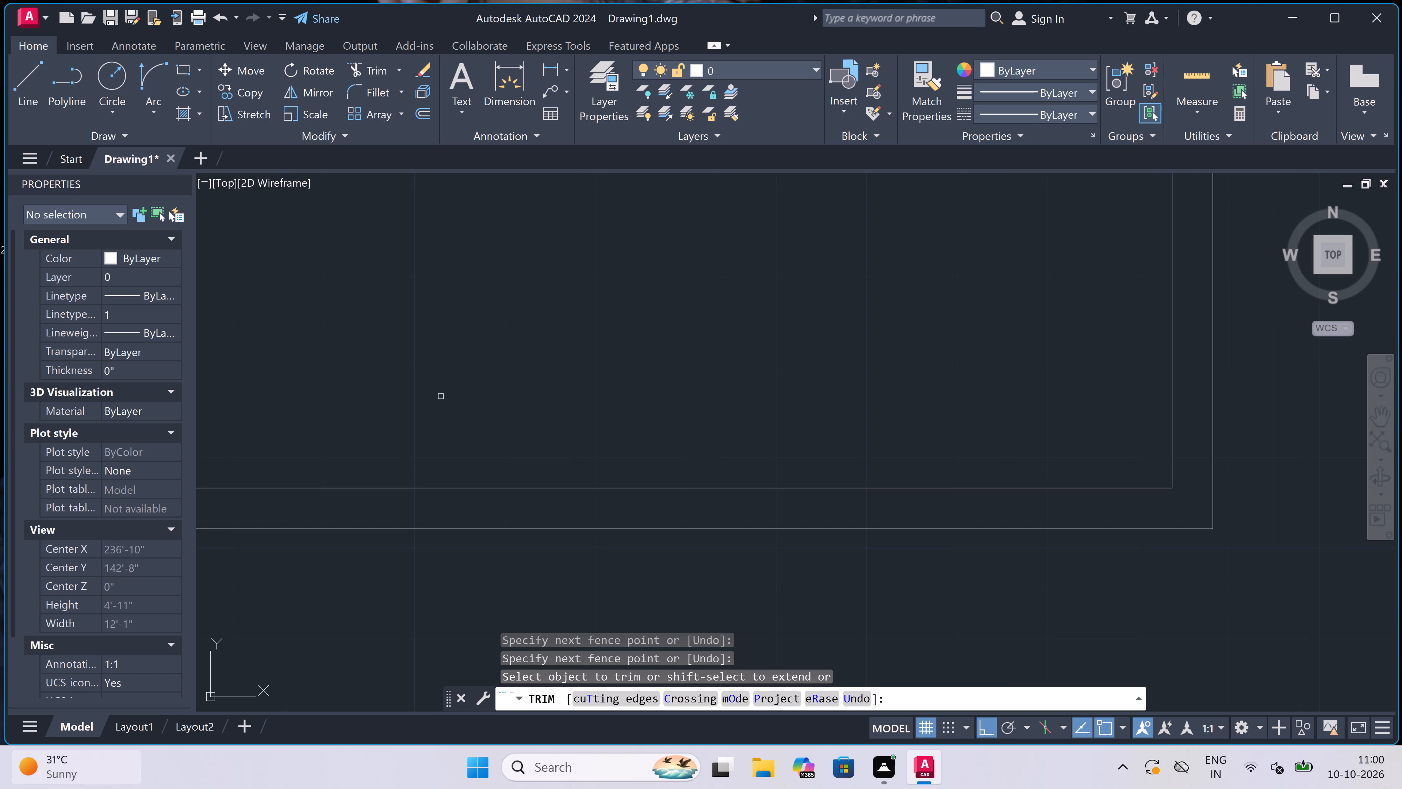
{"action": "scroll", "coordinate": [735, 486], "scroll_direction": "down", "scroll_amount": 5}
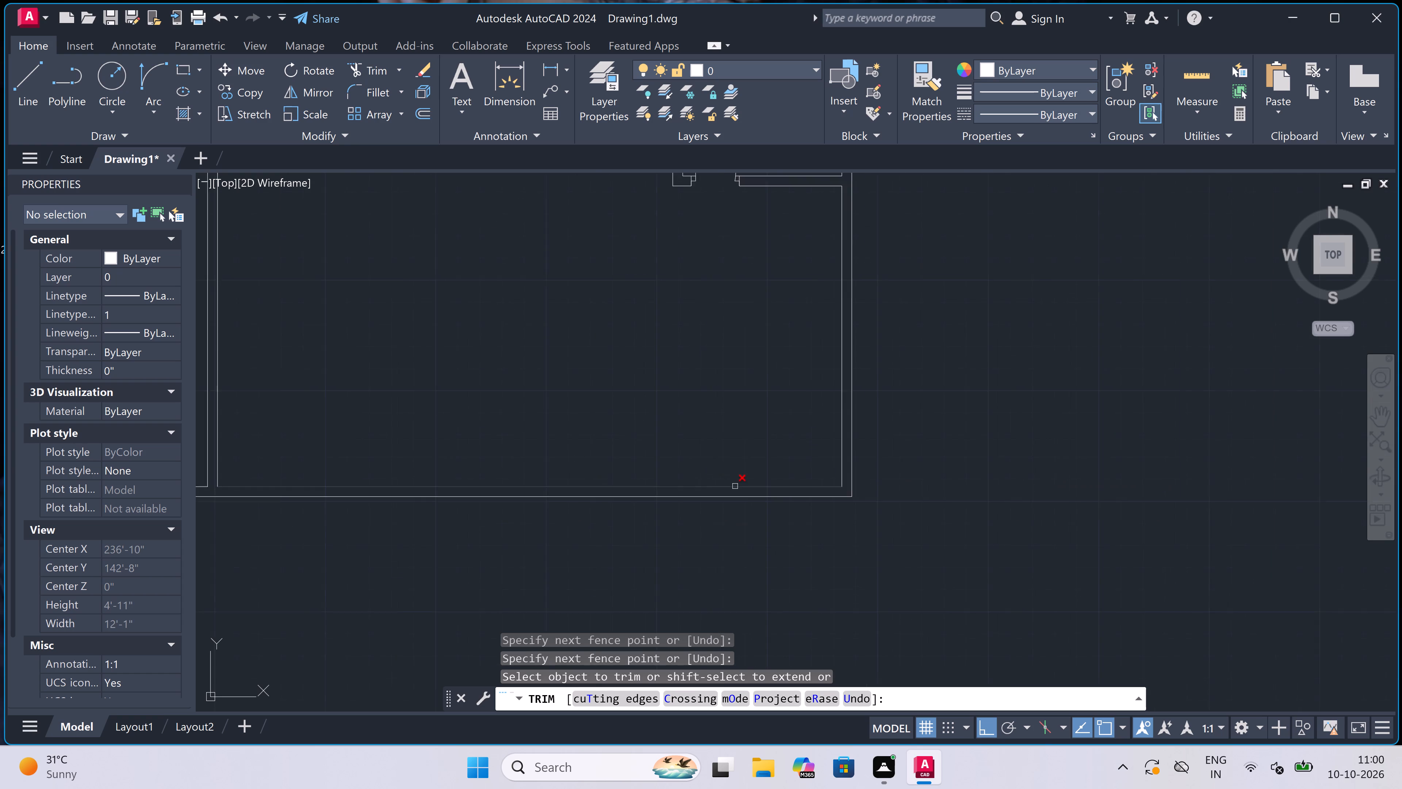
{"action": "scroll", "coordinate": [735, 486], "scroll_direction": "down", "scroll_amount": 3}
{"action": "scroll", "coordinate": [640, 424], "scroll_direction": "up", "scroll_amount": 3}
{"action": "scroll", "coordinate": [631, 453], "scroll_direction": "up", "scroll_amount": 1}
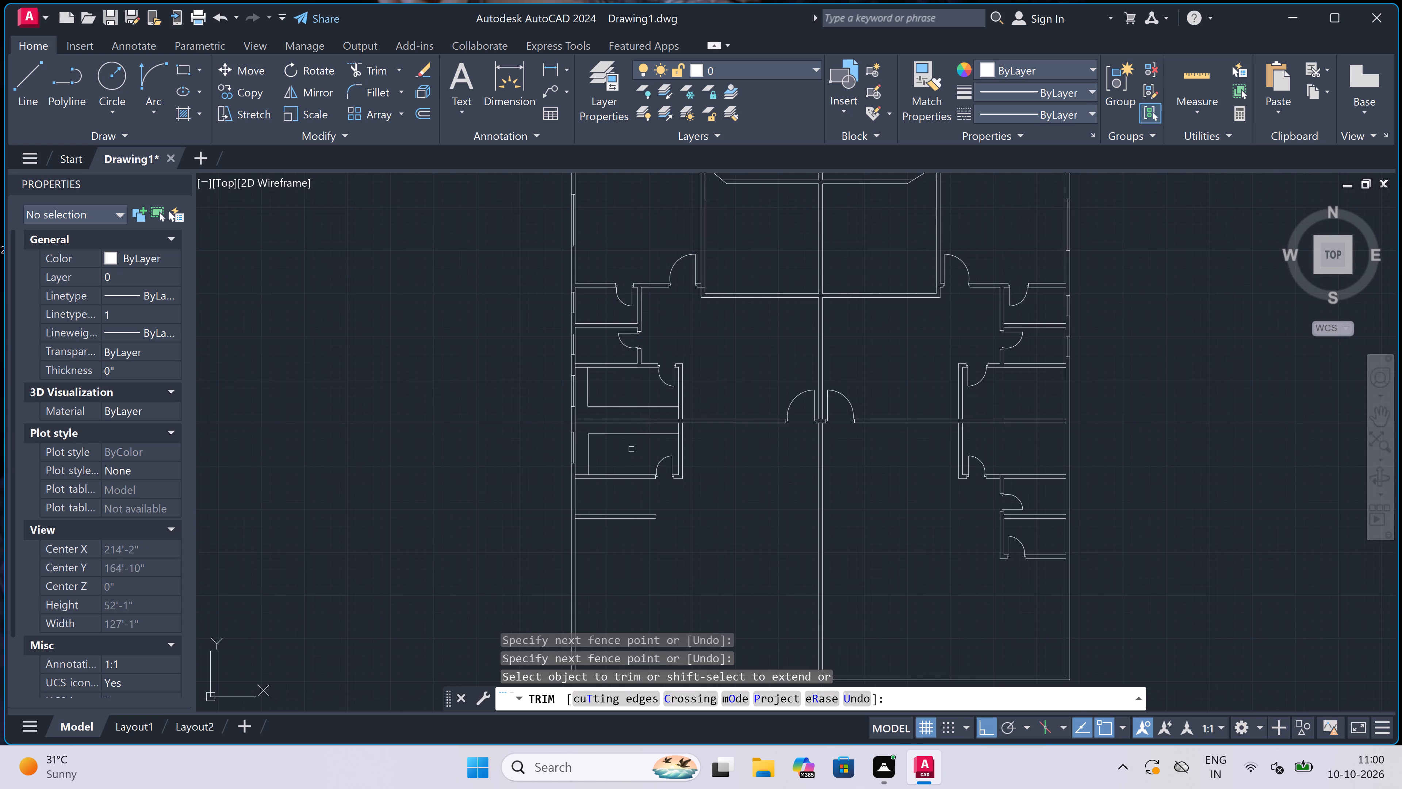
{"action": "scroll", "coordinate": [631, 453], "scroll_direction": "up", "scroll_amount": 1}
{"action": "scroll", "coordinate": [631, 453], "scroll_direction": "down", "scroll_amount": 3}
{"action": "scroll", "coordinate": [614, 525], "scroll_direction": "up", "scroll_amount": 1}
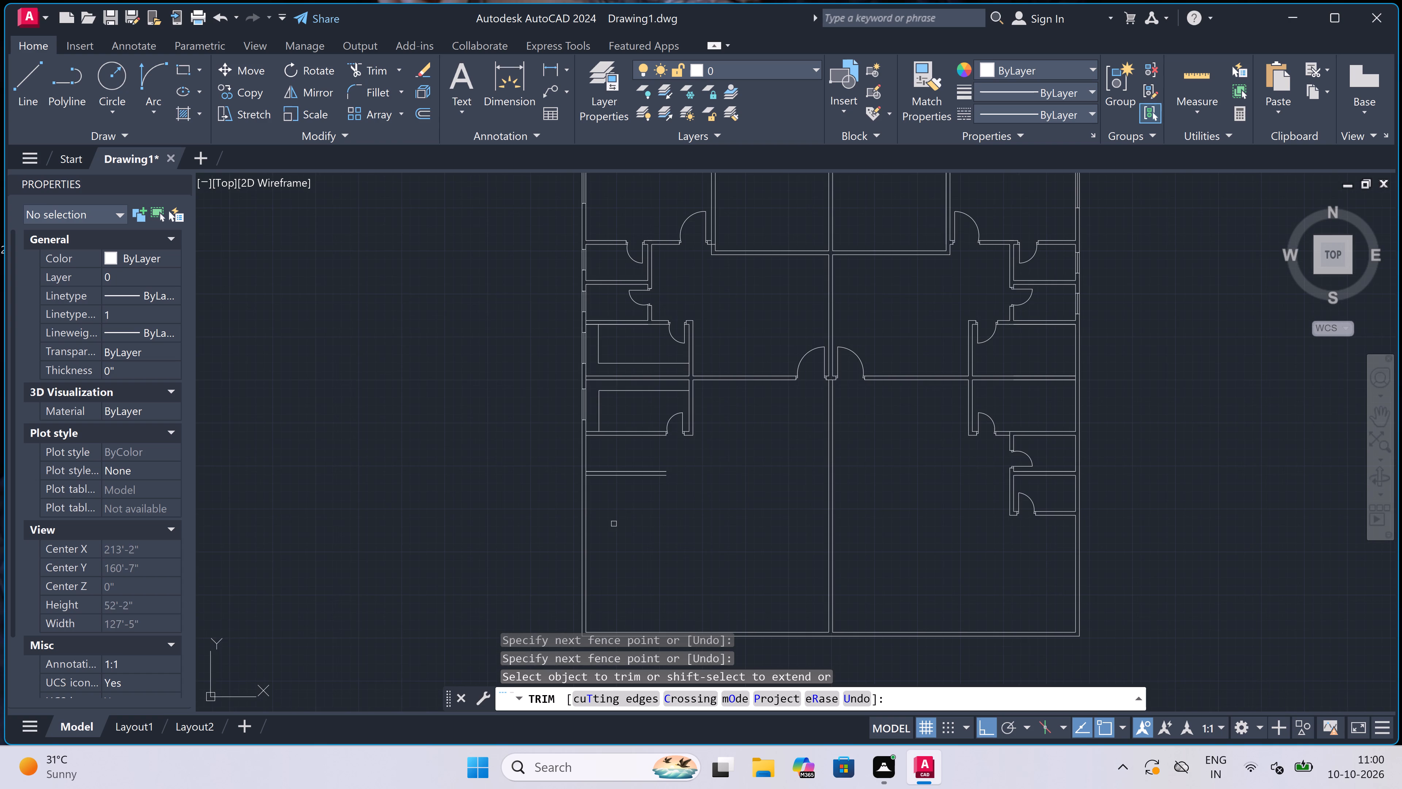
{"action": "scroll", "coordinate": [636, 462], "scroll_direction": "up", "scroll_amount": 2}
{"action": "key", "text": "Escape"}
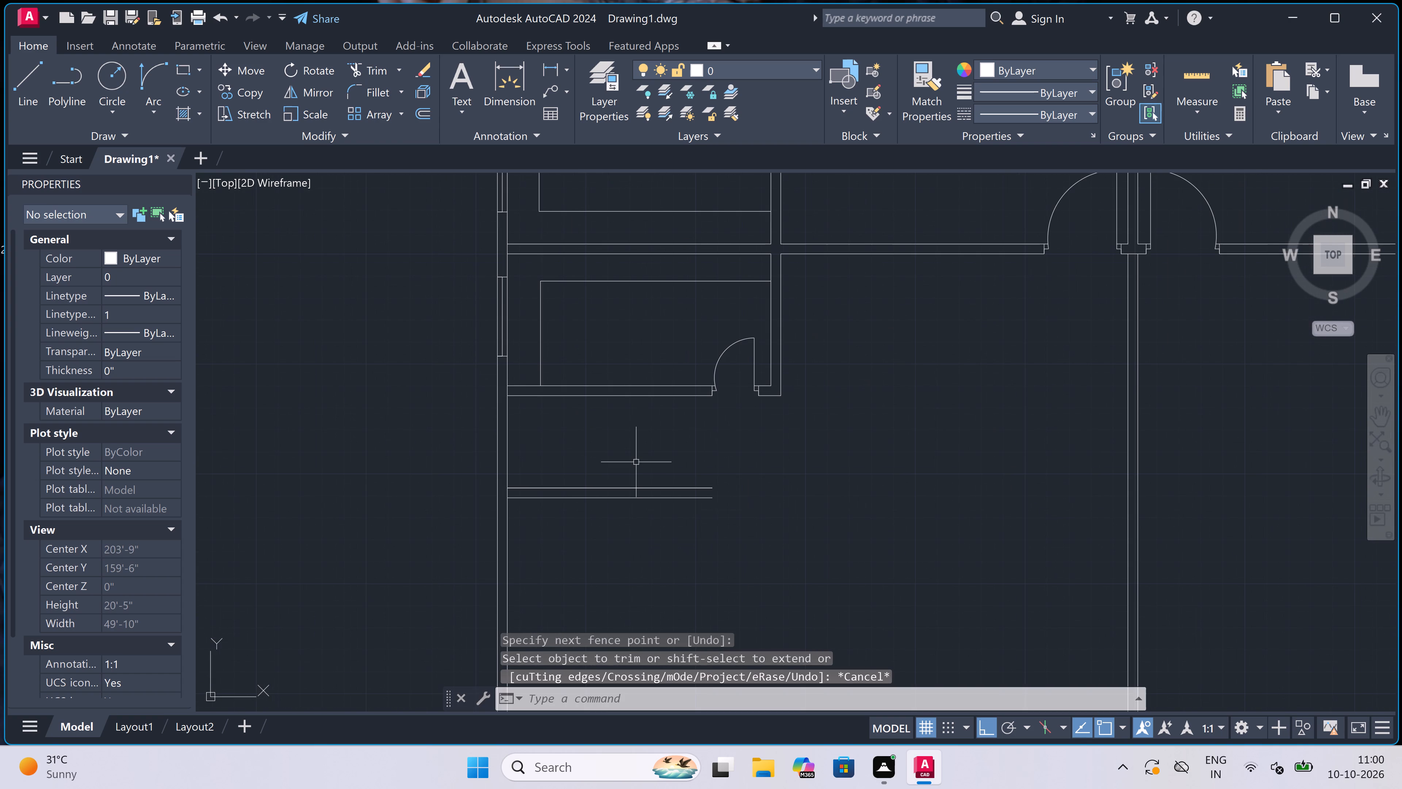
Offset the lower line of the short west-side partition south of the lower bathroom 3'6" to the south.
{"action": "type", "text": "o"}
{"action": "key", "text": "space"}
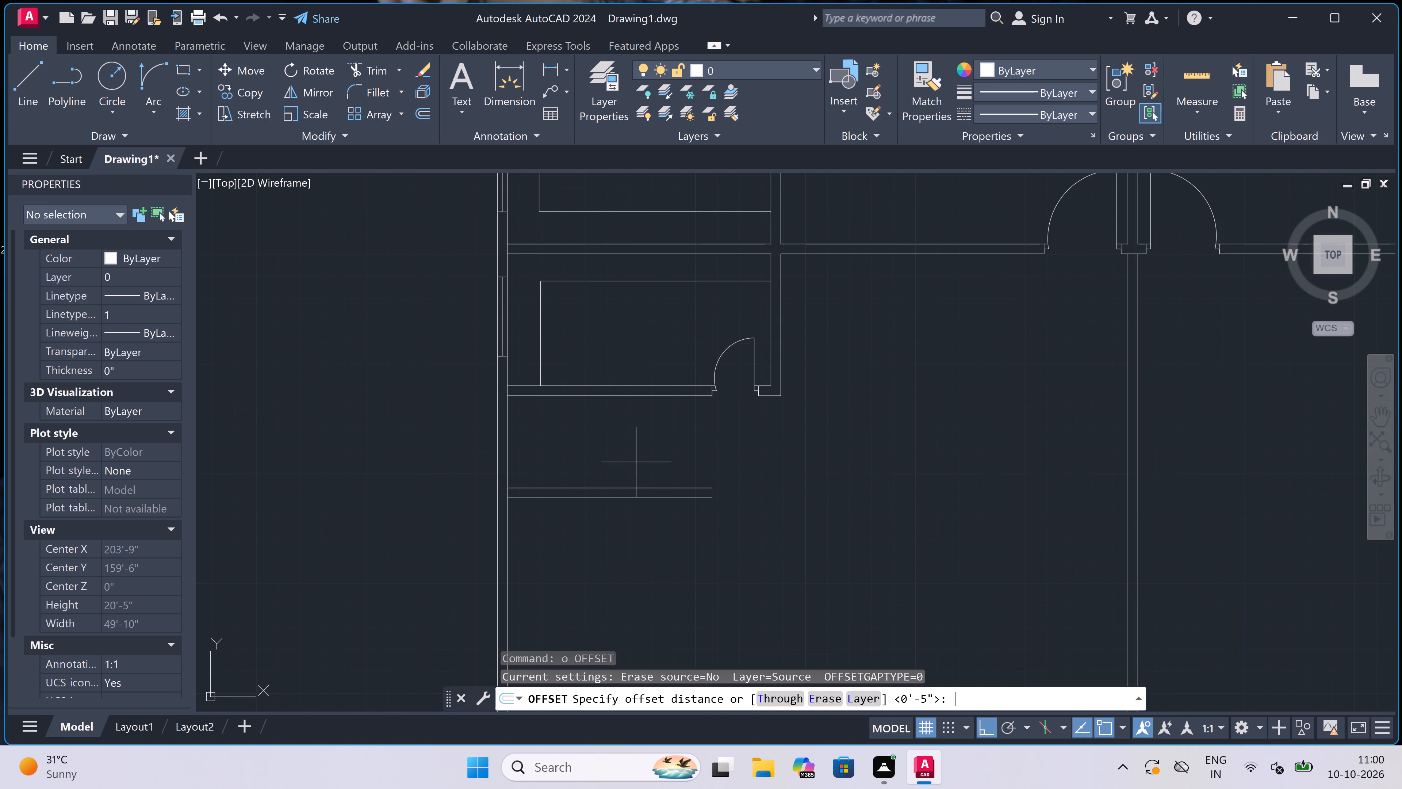
{"action": "scroll", "coordinate": [629, 523], "scroll_direction": "down", "scroll_amount": 3}
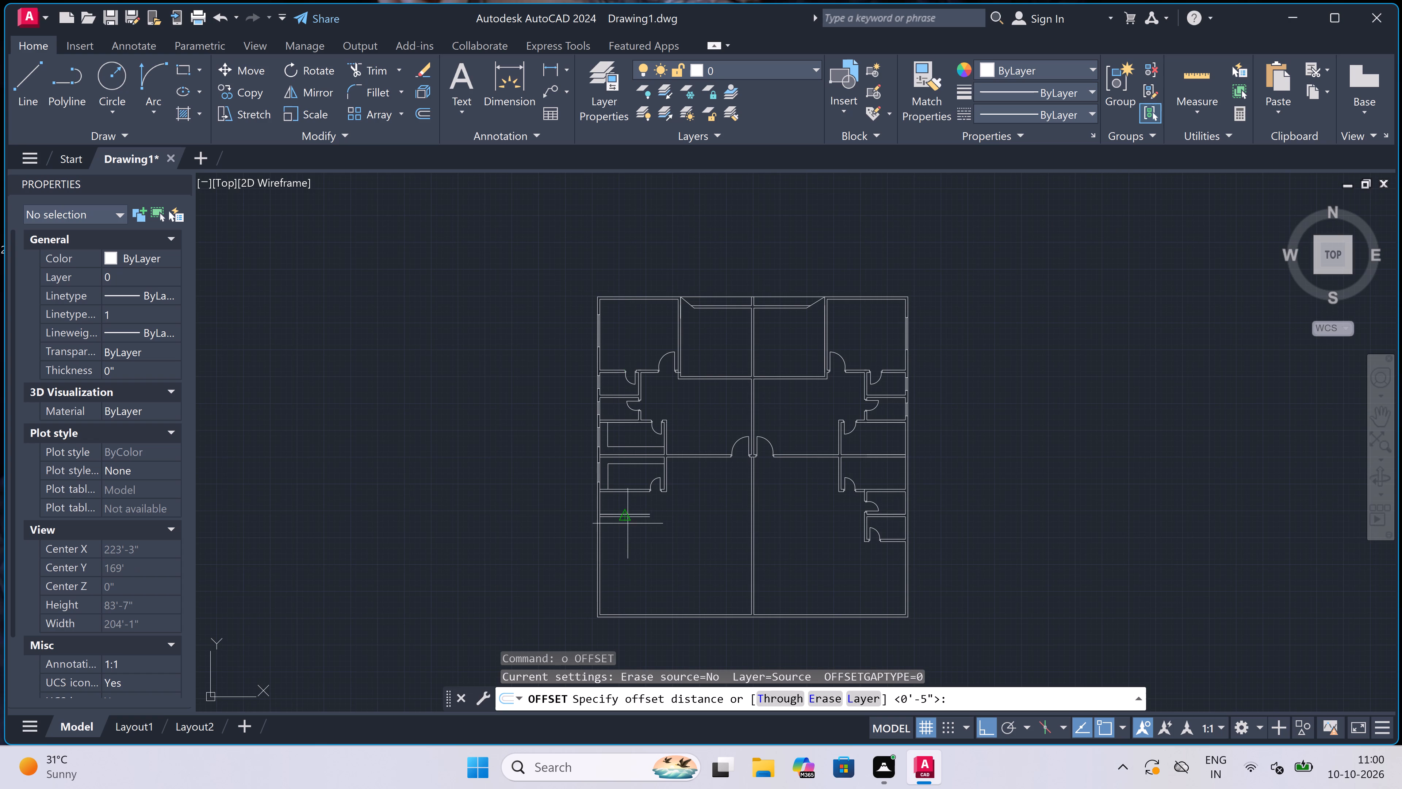
{"action": "scroll", "coordinate": [618, 515], "scroll_direction": "up", "scroll_amount": 3}
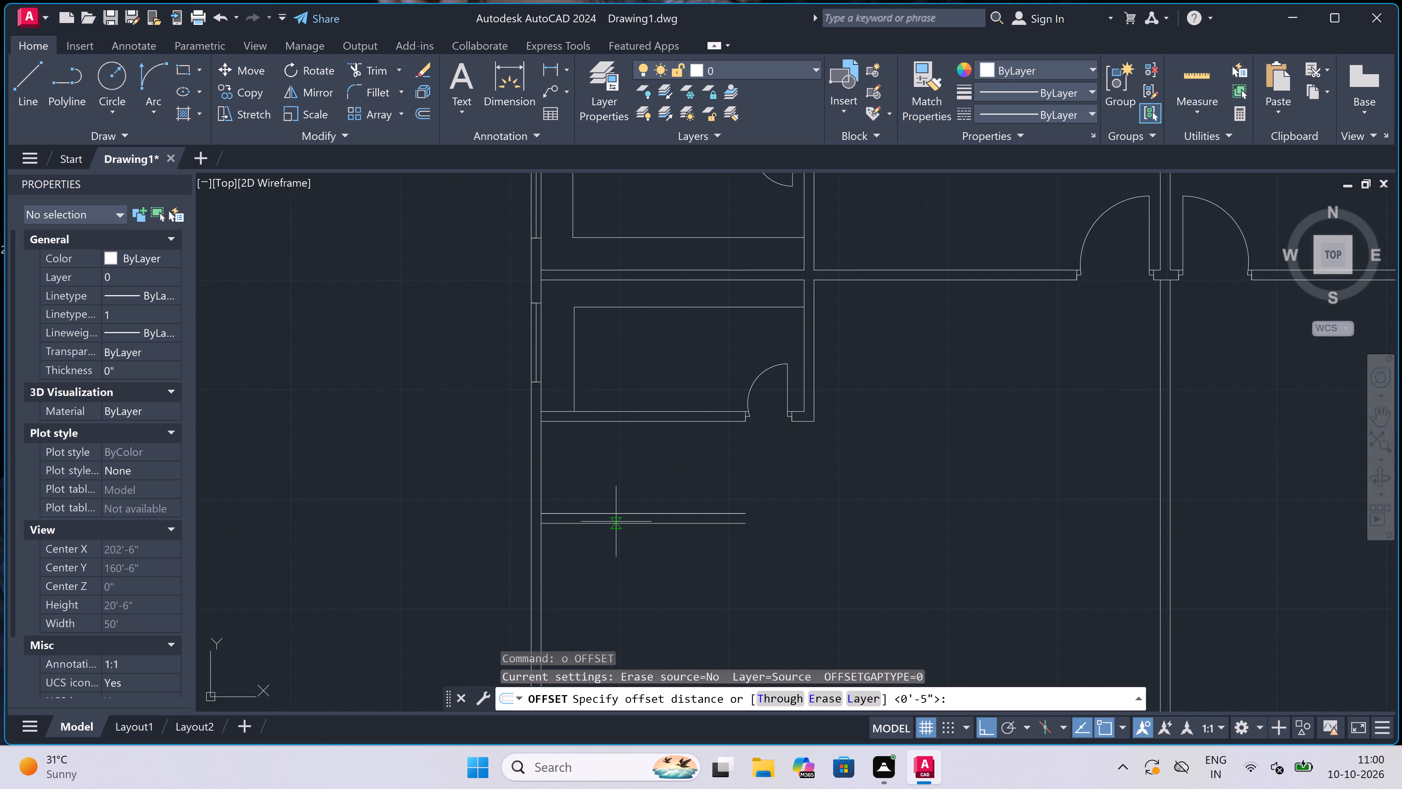
{"action": "left_click", "coordinate": [593, 528]}
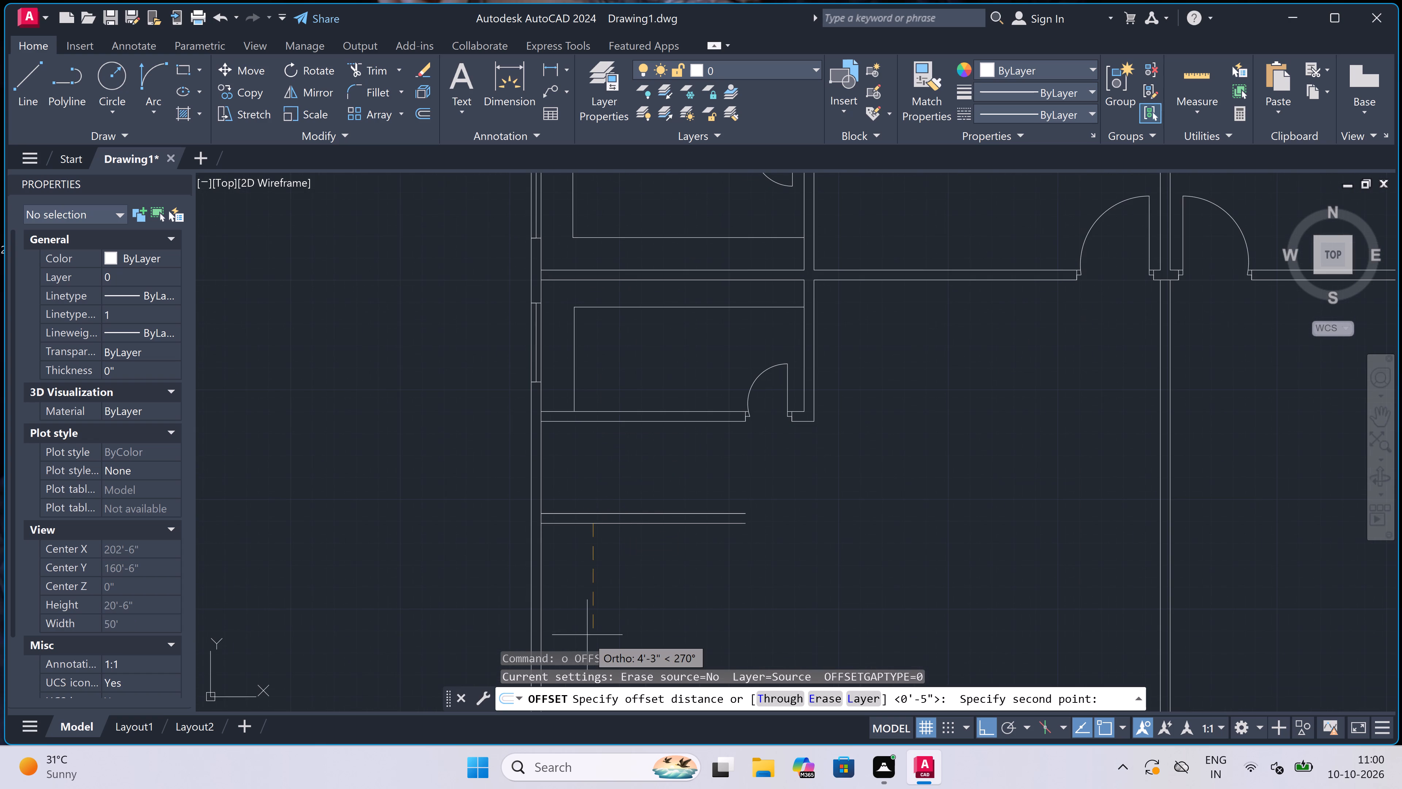
{"action": "type", "text": "3'6"}
{"action": "type", "text": "\""}
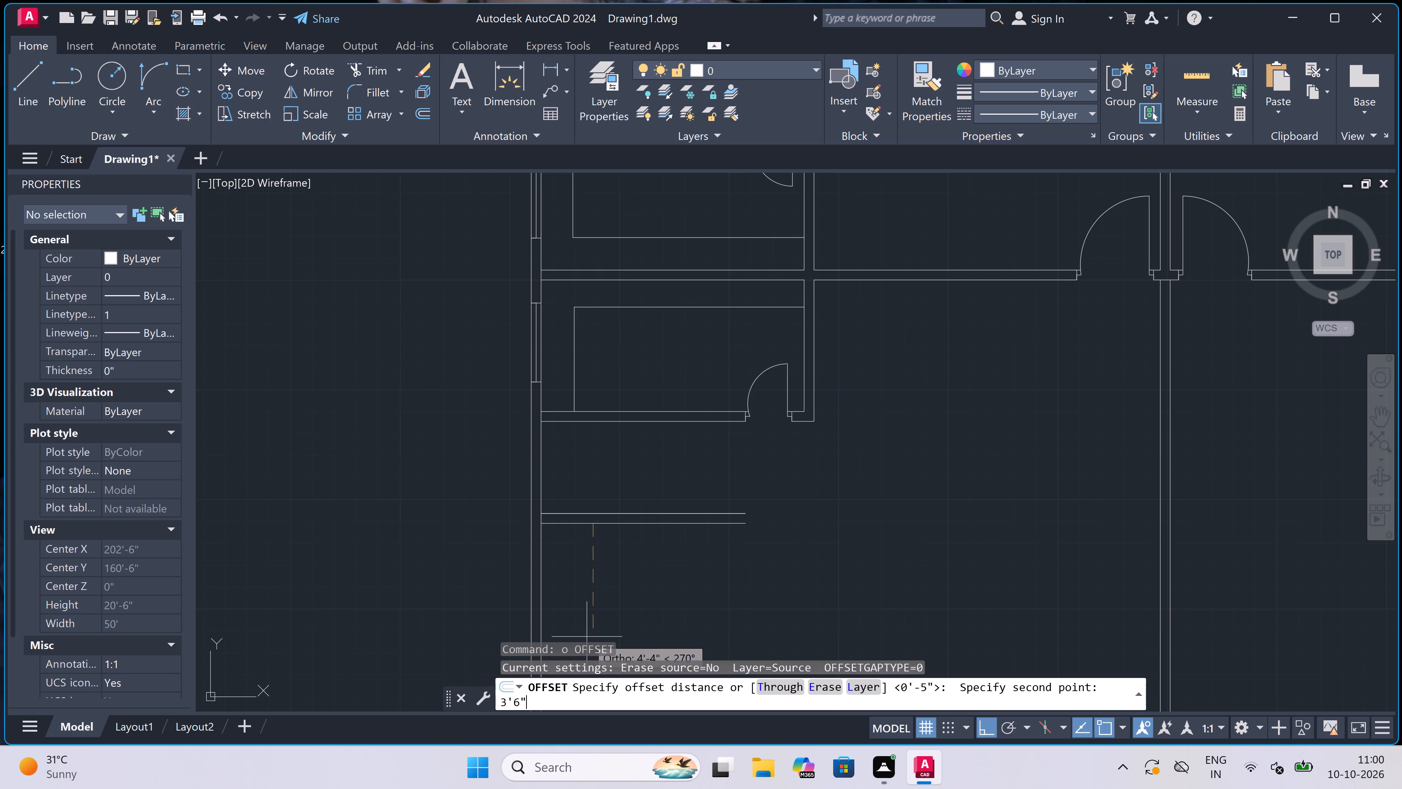
{"action": "key", "text": "space"}
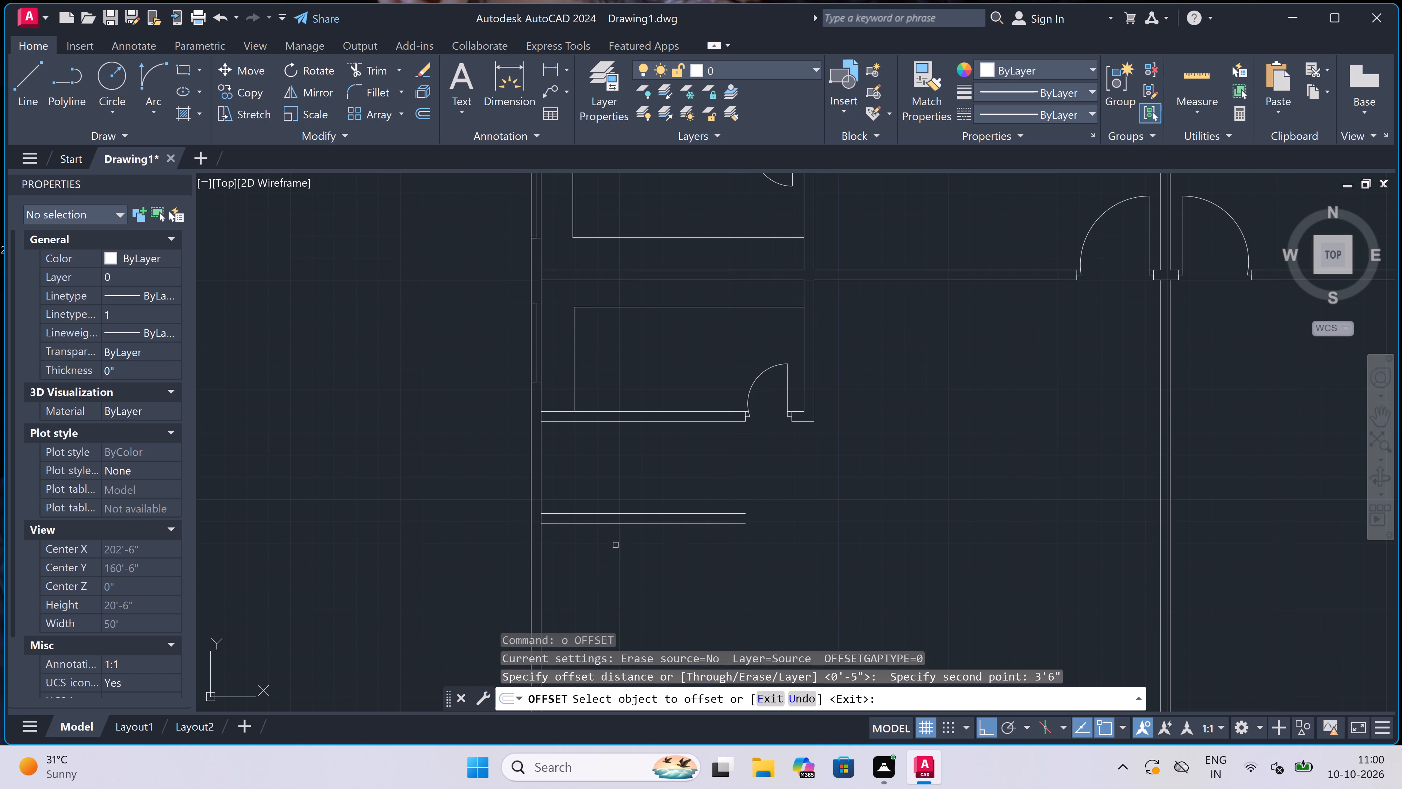
{"action": "left_click_drag", "start_coordinate": [631, 524], "coordinate": [631, 530]}
{"action": "left_click", "coordinate": [620, 576]}
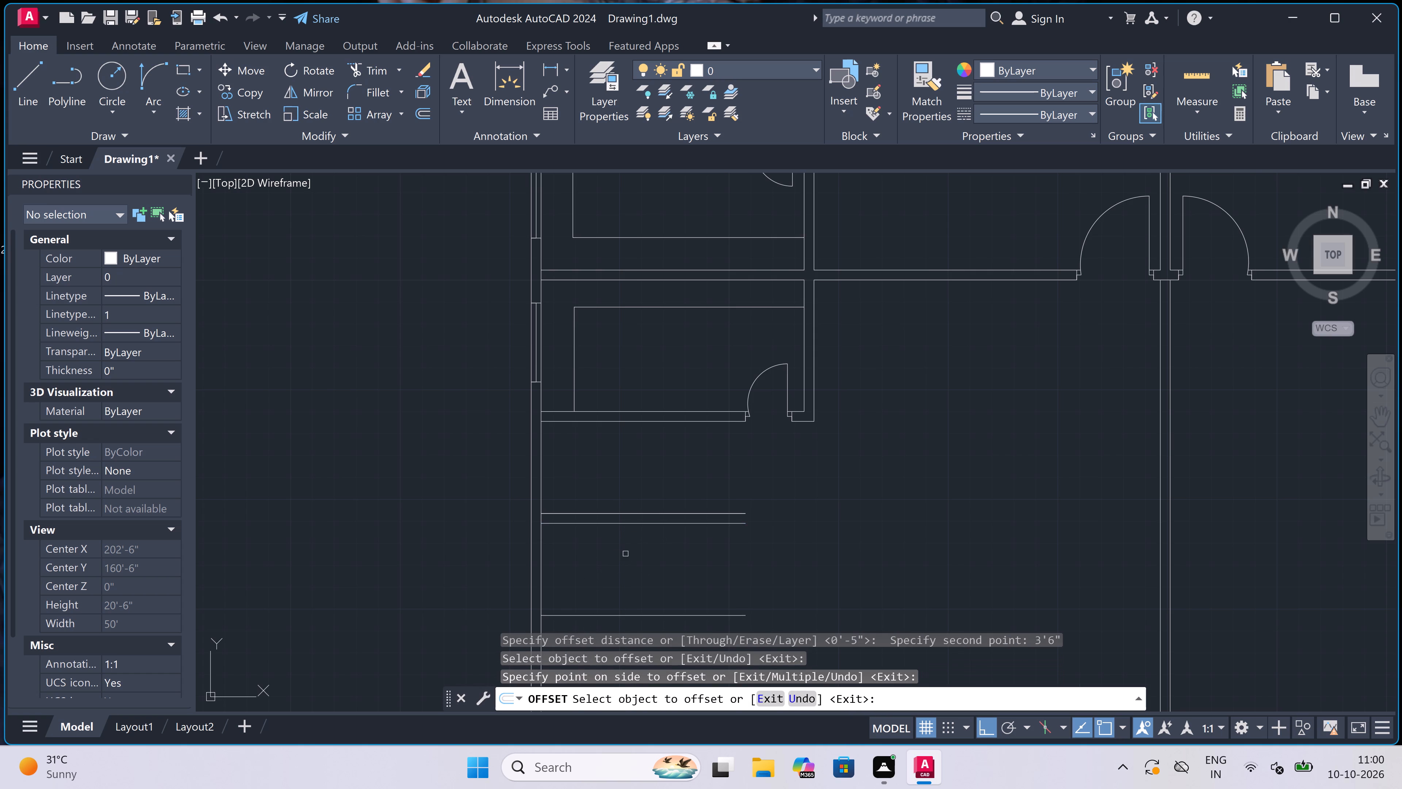
{"action": "scroll", "coordinate": [627, 548], "scroll_direction": "down", "scroll_amount": 5}
{"action": "scroll", "coordinate": [627, 549], "scroll_direction": "up", "scroll_amount": 2}
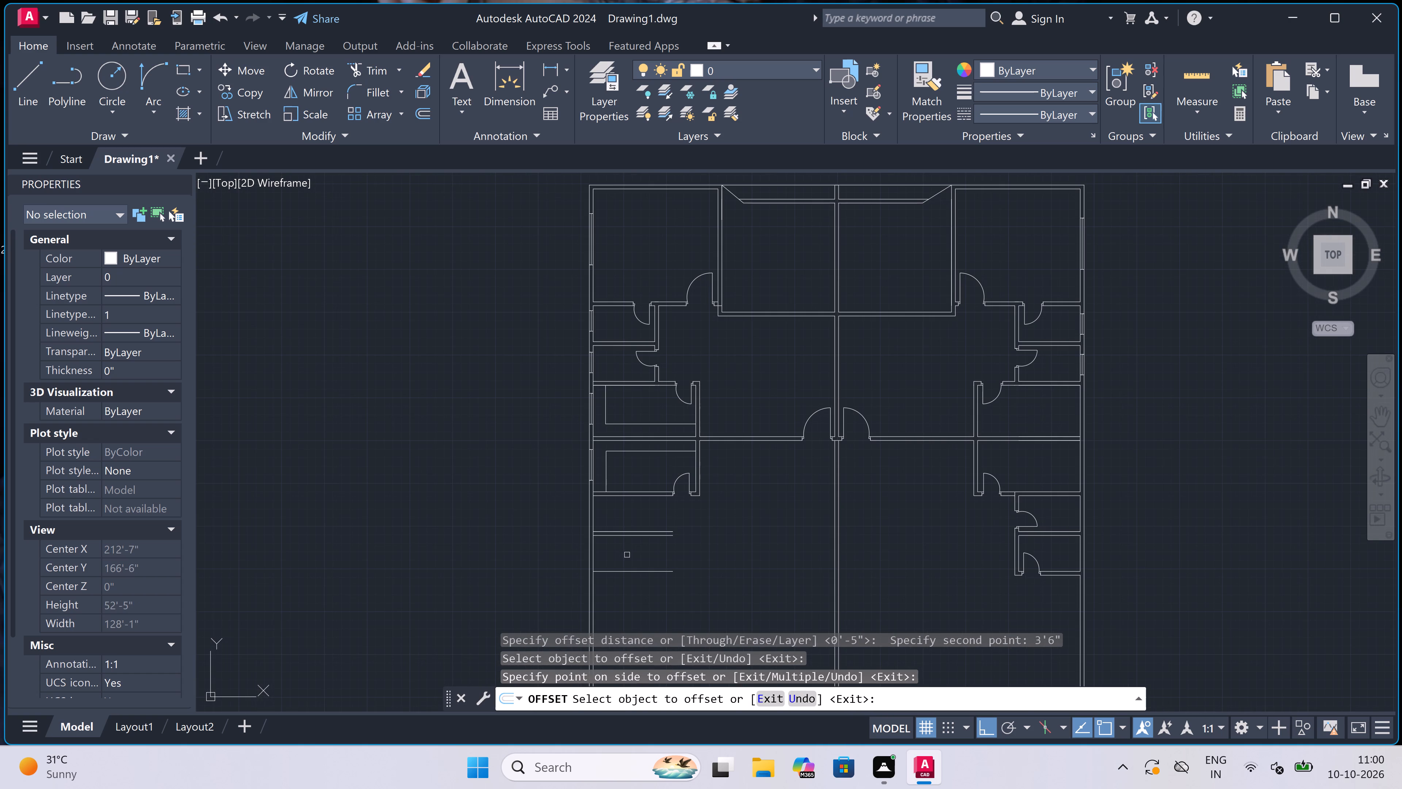
{"action": "scroll", "coordinate": [617, 589], "scroll_direction": "up", "scroll_amount": 1}
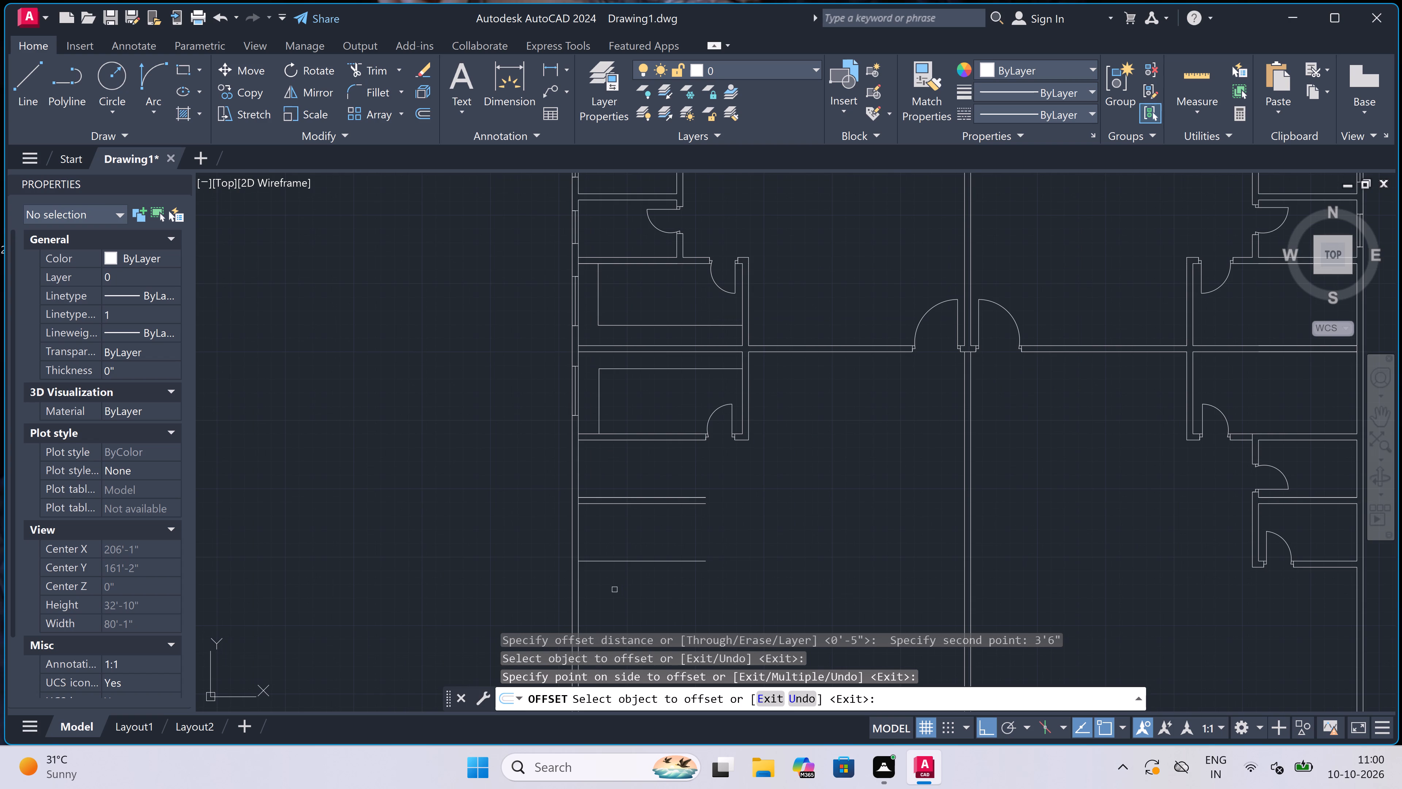
Offset the southernmost short west-side partition line 4.5" to the south to give the partition its thickness.
{"action": "key", "text": "Escape"}
{"action": "key", "text": "space"}
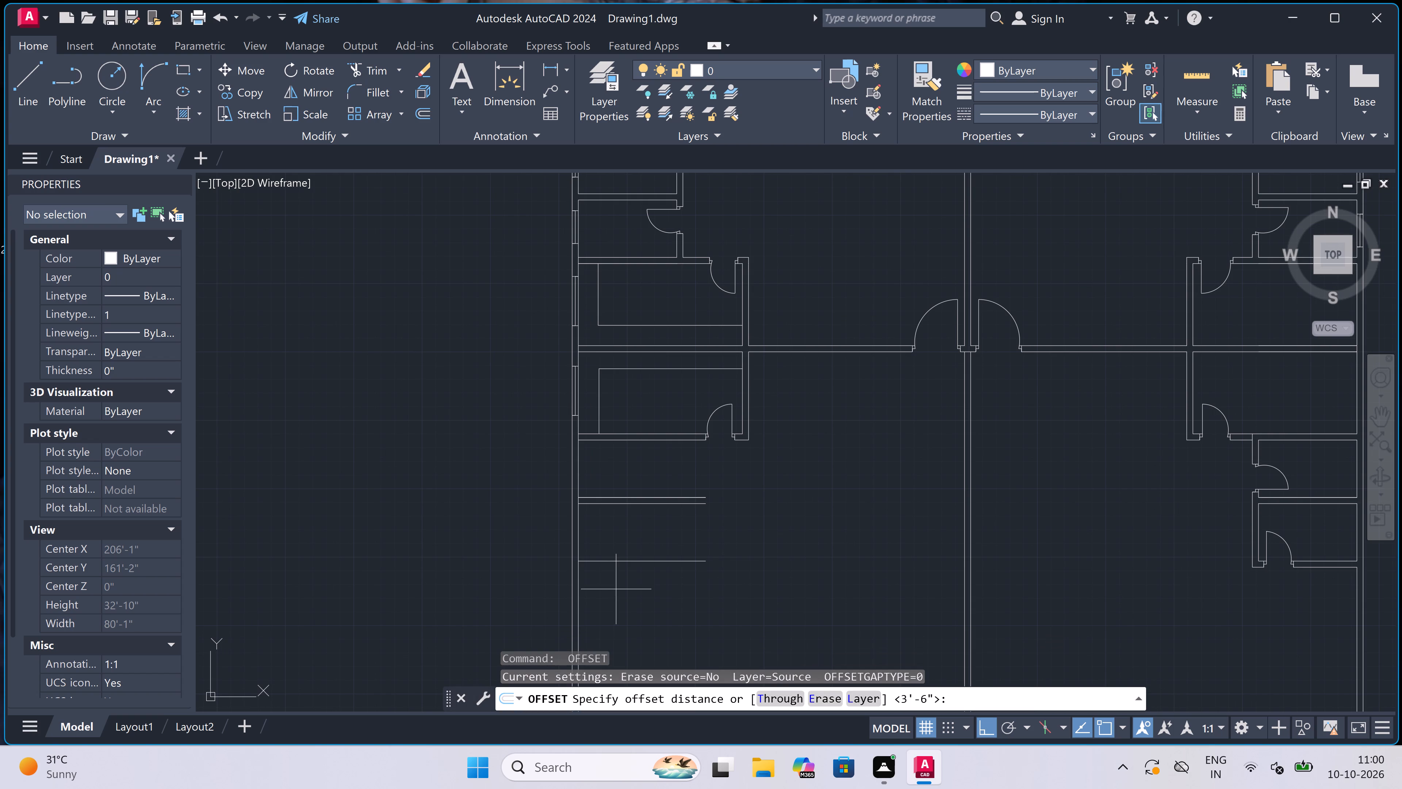
{"action": "left_click", "coordinate": [638, 566]}
{"action": "type", "text": "4.5"}
{"action": "type", "text": "\""}
{"action": "key", "text": "space"}
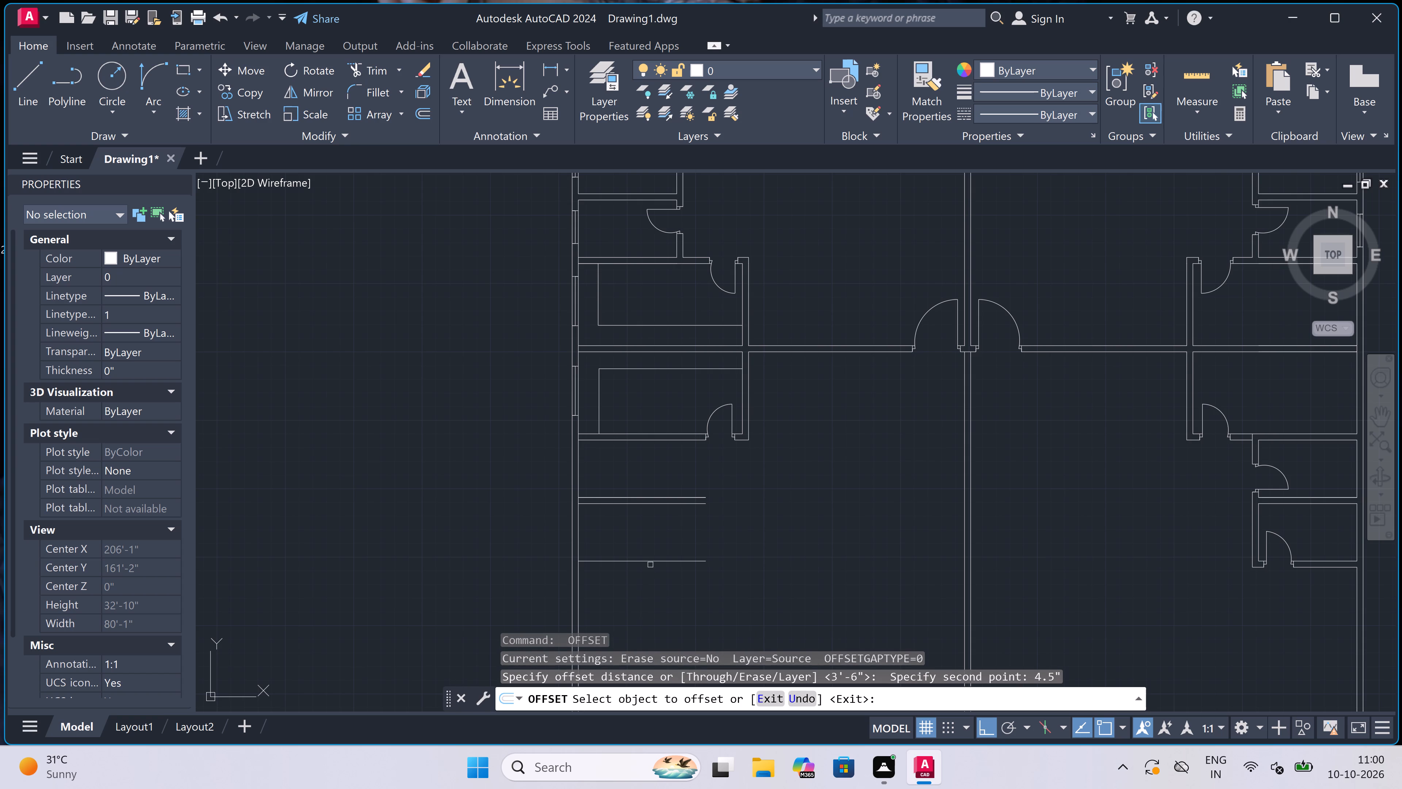
{"action": "left_click_drag", "start_coordinate": [650, 561], "coordinate": [648, 569]}
{"action": "left_click", "coordinate": [641, 602]}
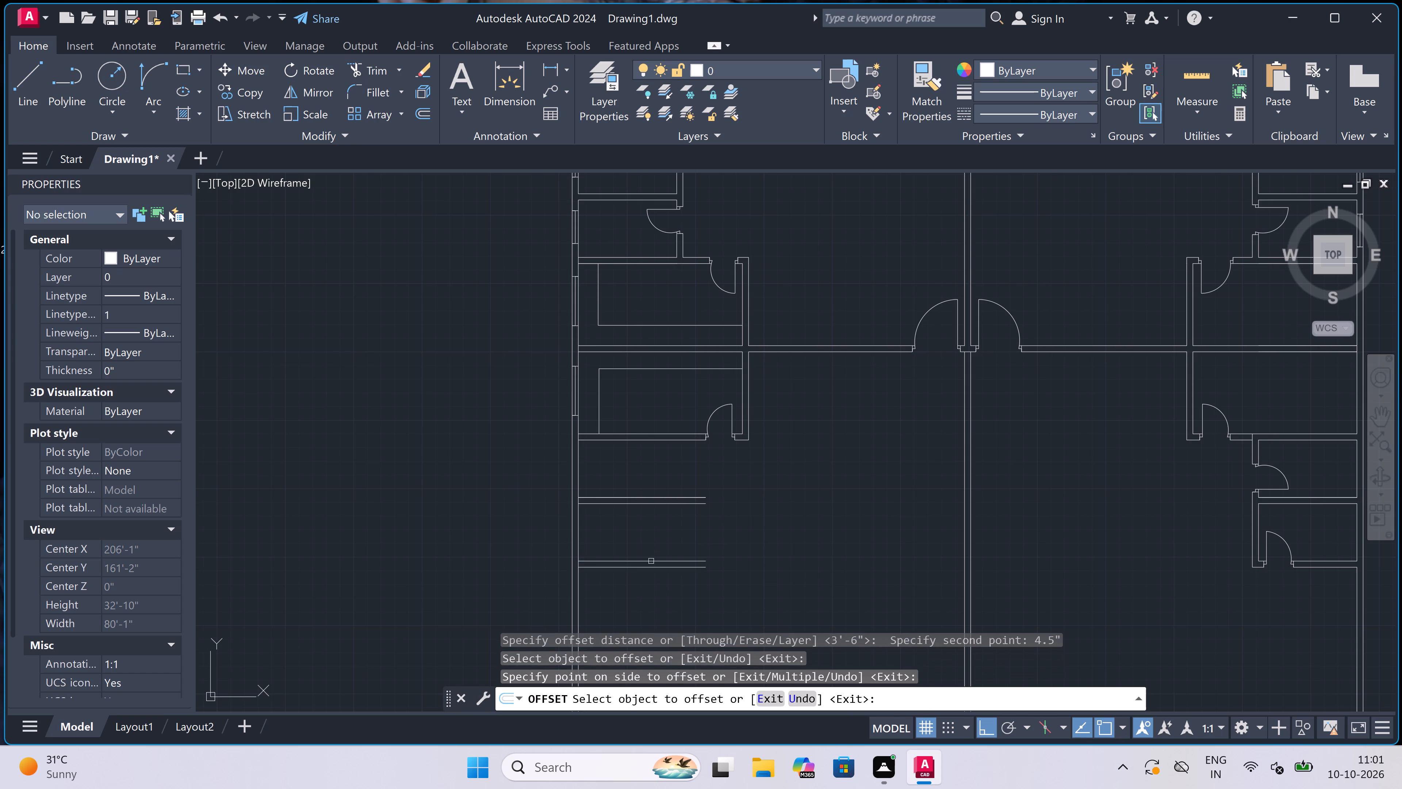
Draw a line 6' east from the inner west wall along the lowest partition's south line, continuing north to the lower bathroom's south wall.
{"action": "scroll", "coordinate": [688, 499], "scroll_direction": "down", "scroll_amount": 3}
{"action": "scroll", "coordinate": [686, 514], "scroll_direction": "up", "scroll_amount": 2}
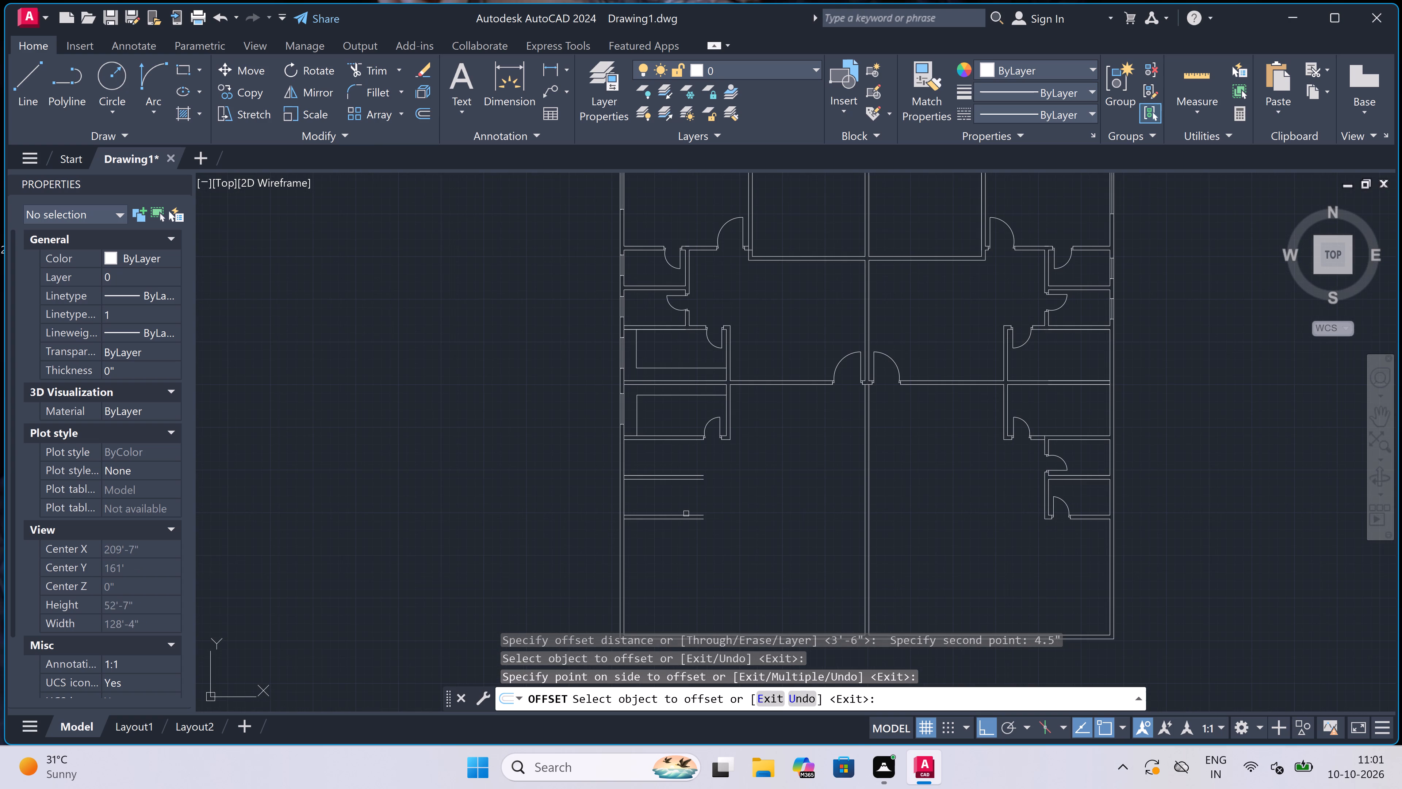
{"action": "key", "text": "Escape"}
{"action": "type", "text": "l"}
{"action": "key", "text": "space"}
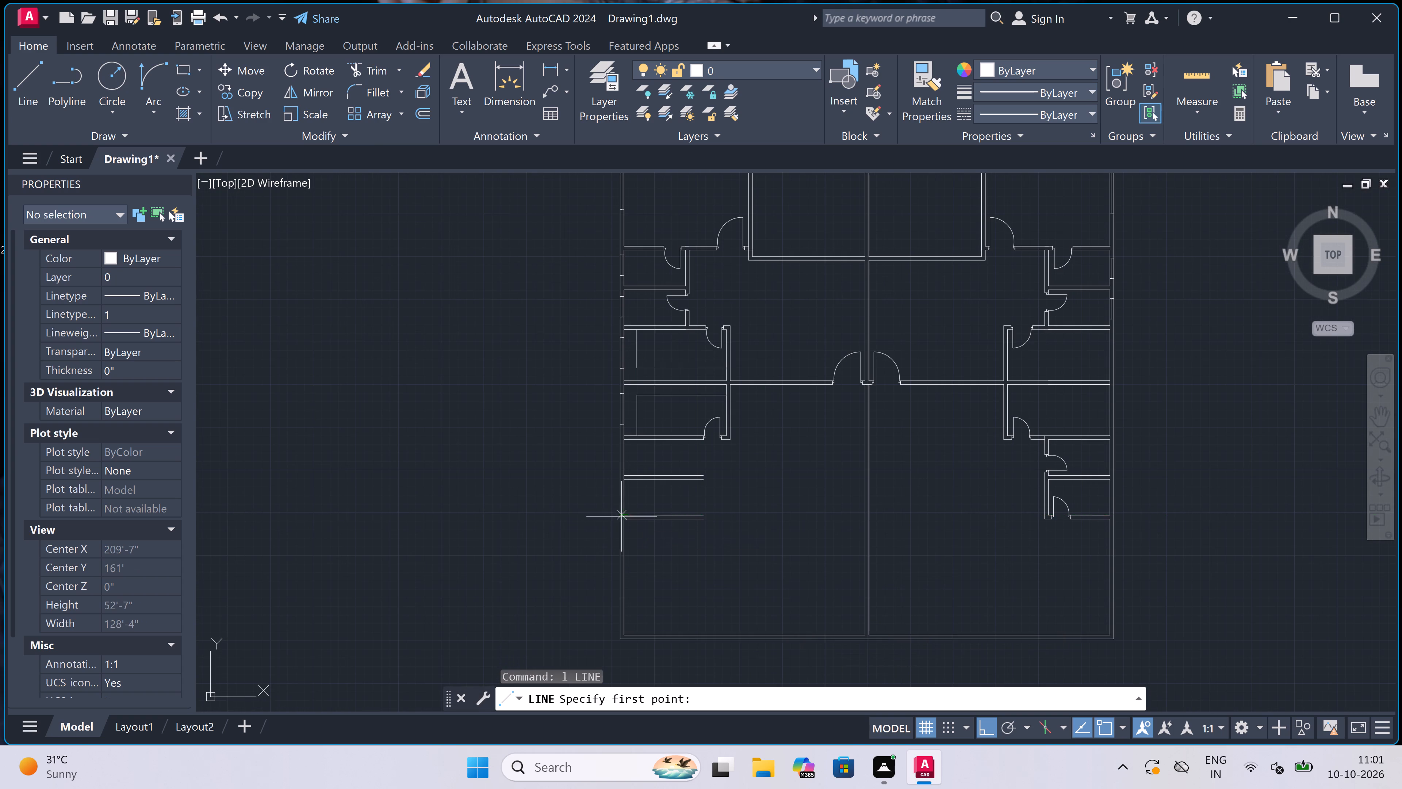
{"action": "scroll", "coordinate": [636, 518], "scroll_direction": "up", "scroll_amount": 2}
{"action": "left_click", "coordinate": [600, 525]}
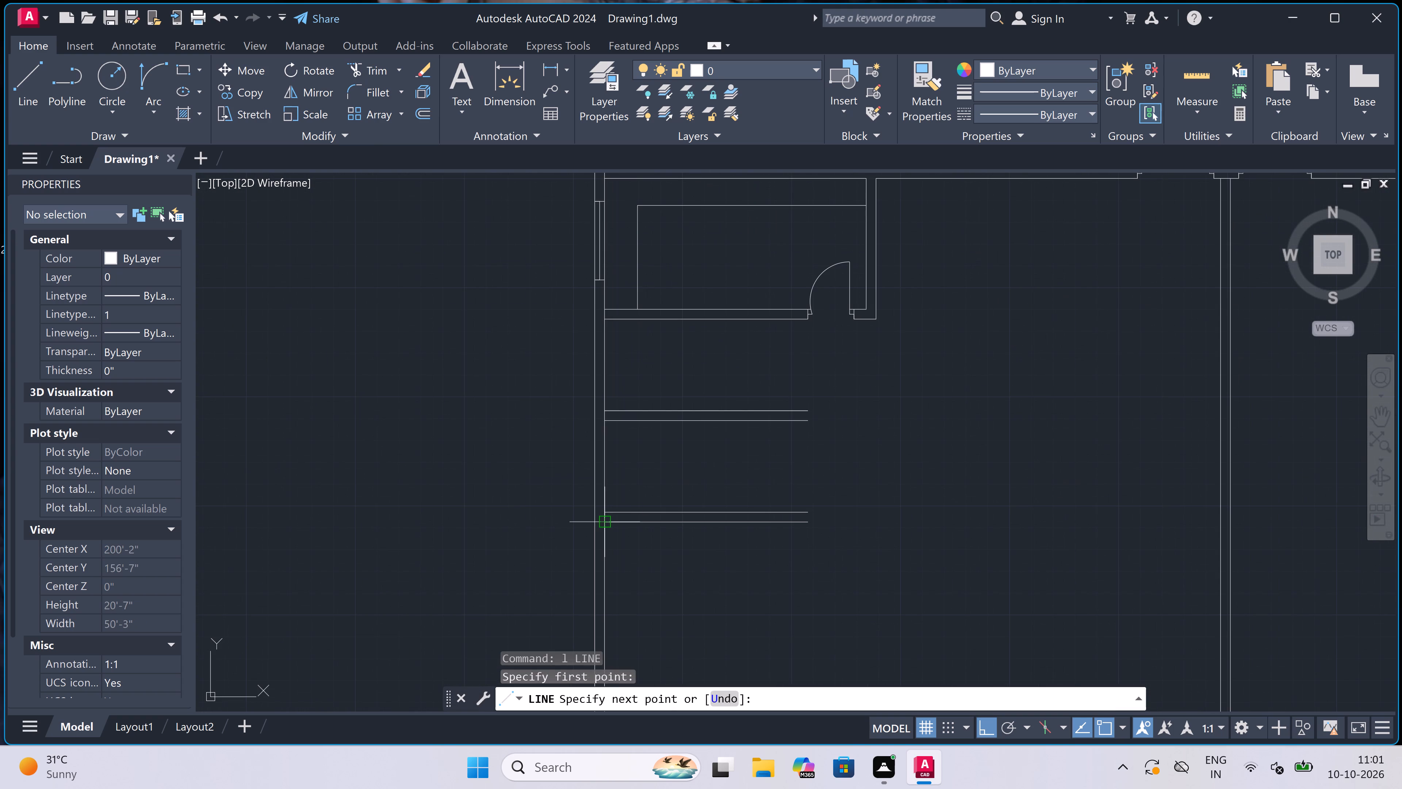
{"action": "type", "text": "6'"}
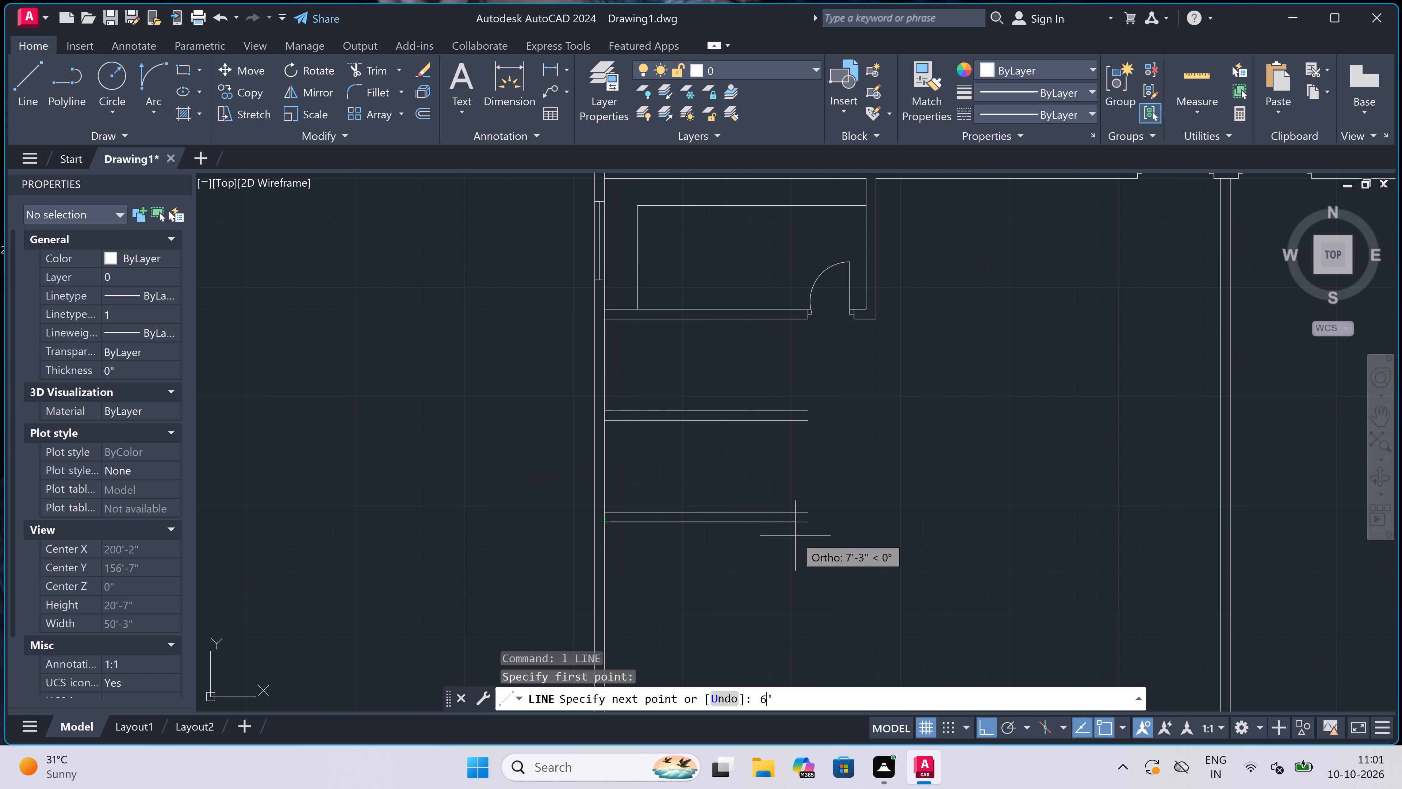
{"action": "key", "text": "space"}
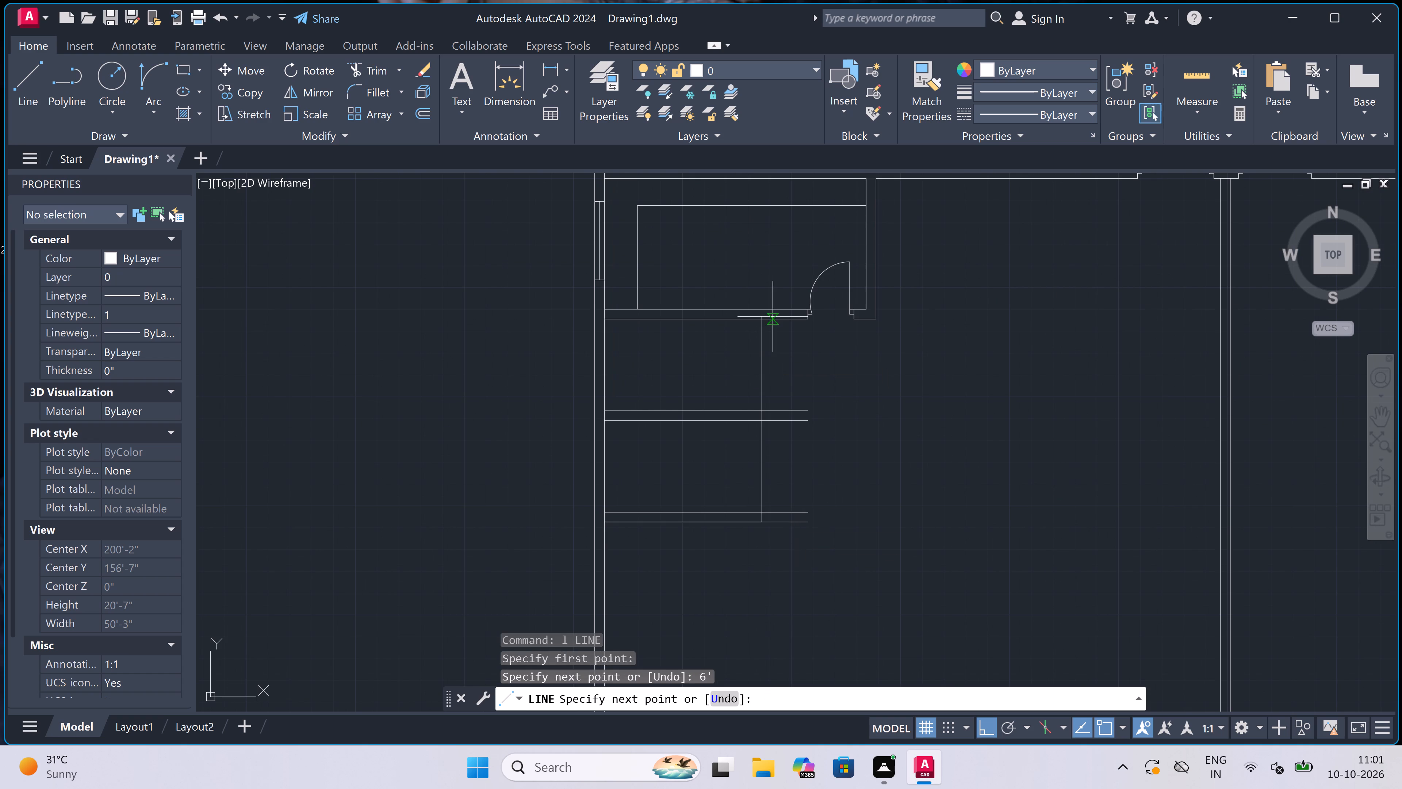
{"action": "scroll", "coordinate": [757, 320], "scroll_direction": "up", "scroll_amount": 2}
{"action": "left_click", "coordinate": [758, 314]}
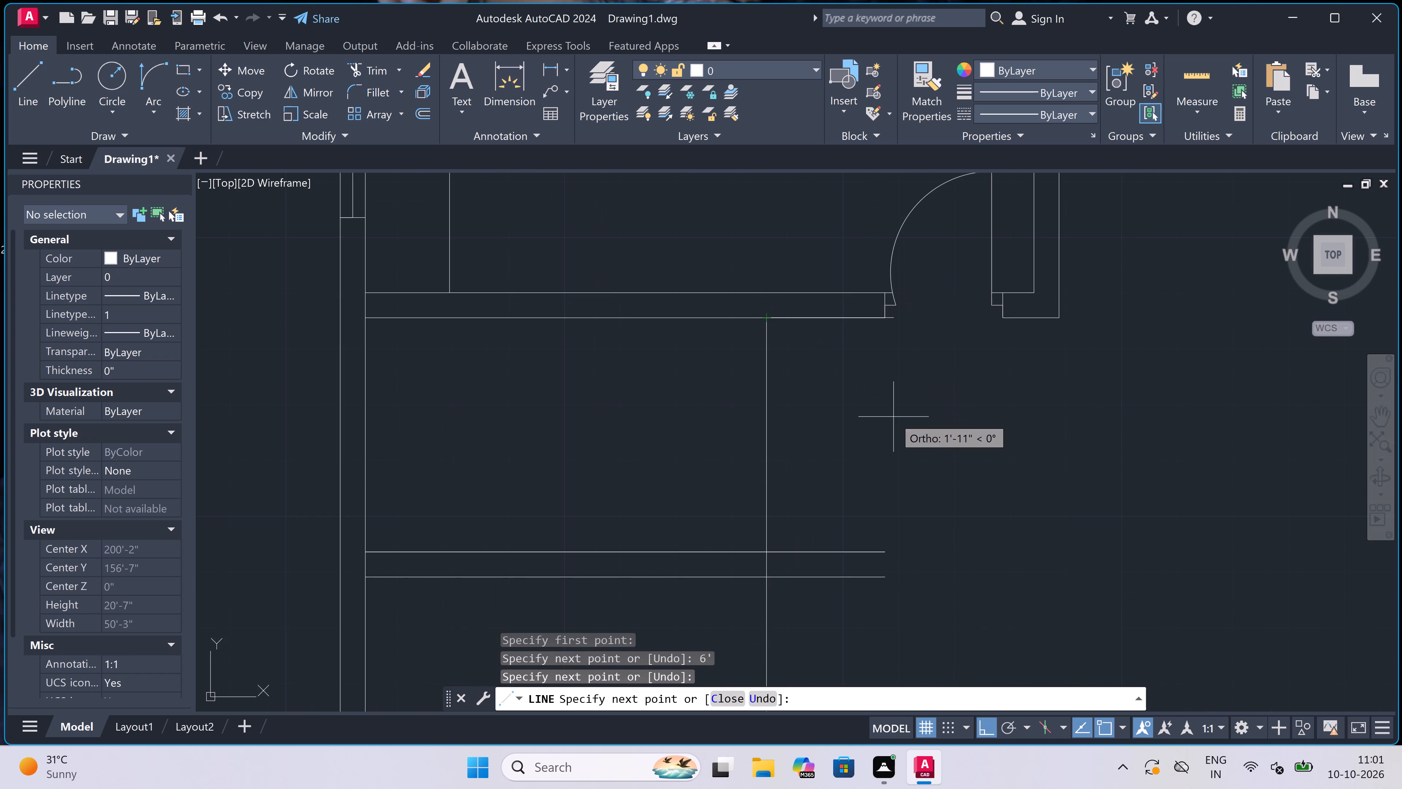
Continue the line 4.5" east and back south to the lowest partition's south line, forming the small rooms' east wall.
{"action": "key", "text": "4"}
{"action": "key", "text": "period"}
{"action": "key", "text": "5"}
{"action": "type", "text": "\""}
{"action": "key", "text": "space"}
{"action": "scroll", "coordinate": [893, 416], "scroll_direction": "down", "scroll_amount": 2}
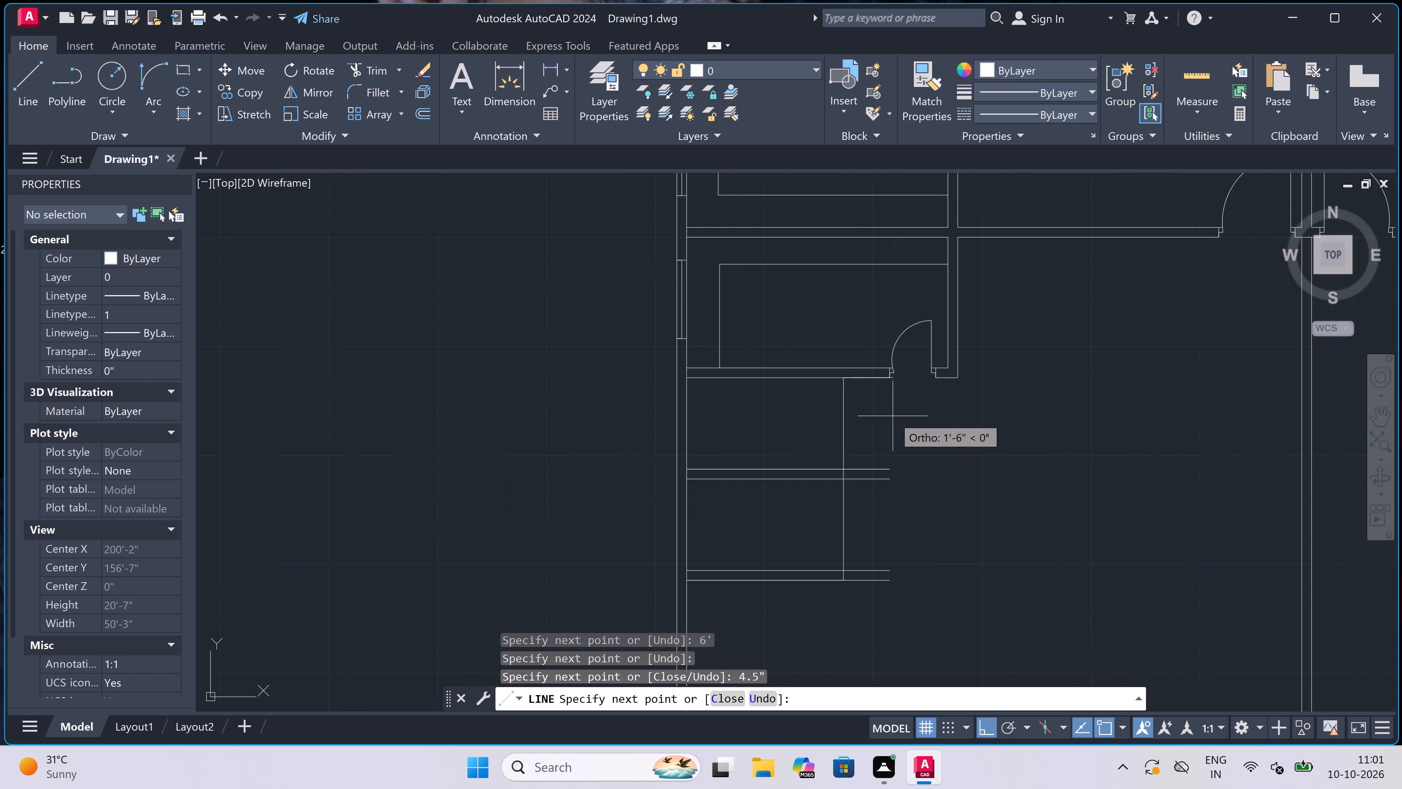
{"action": "scroll", "coordinate": [845, 598], "scroll_direction": "up", "scroll_amount": 2}
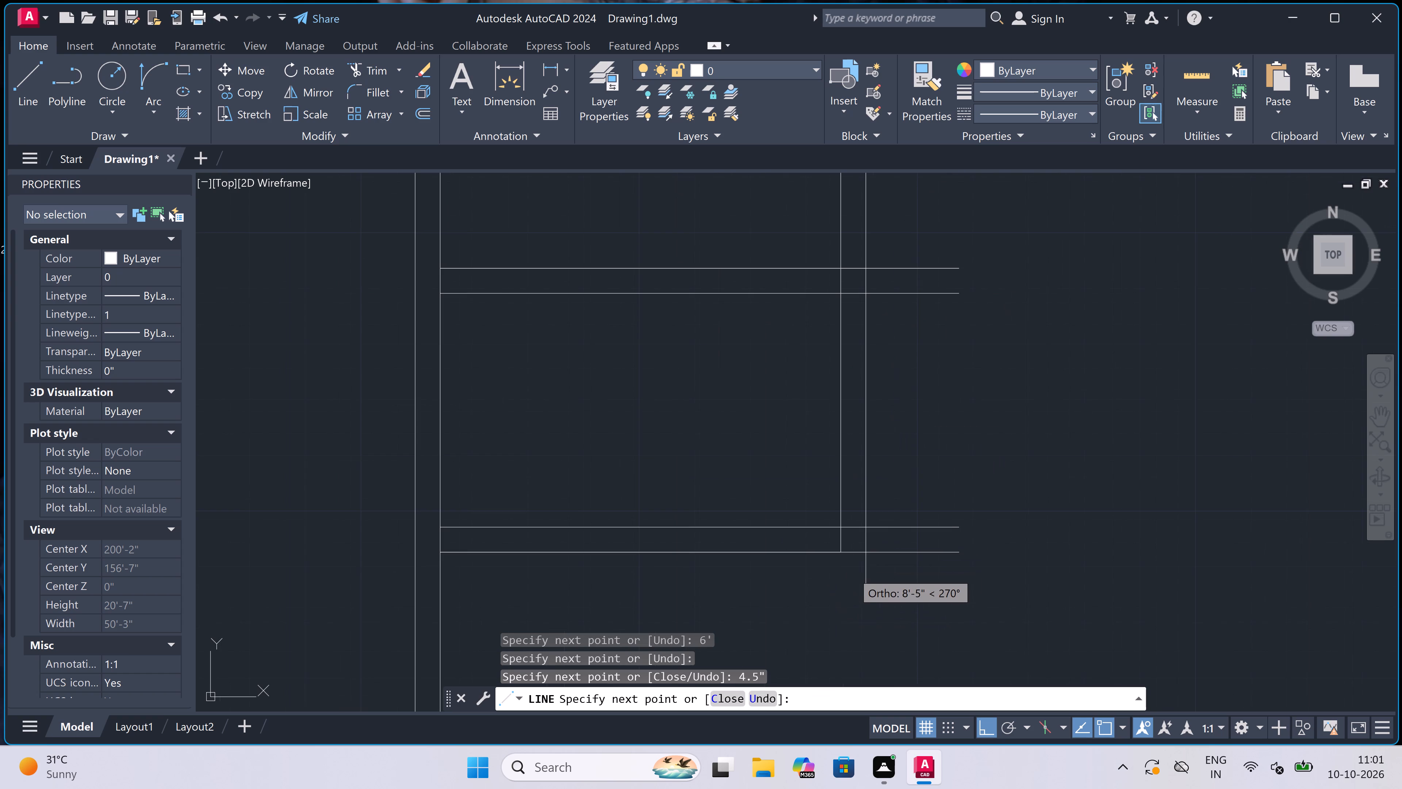
{"action": "left_click", "coordinate": [867, 557]}
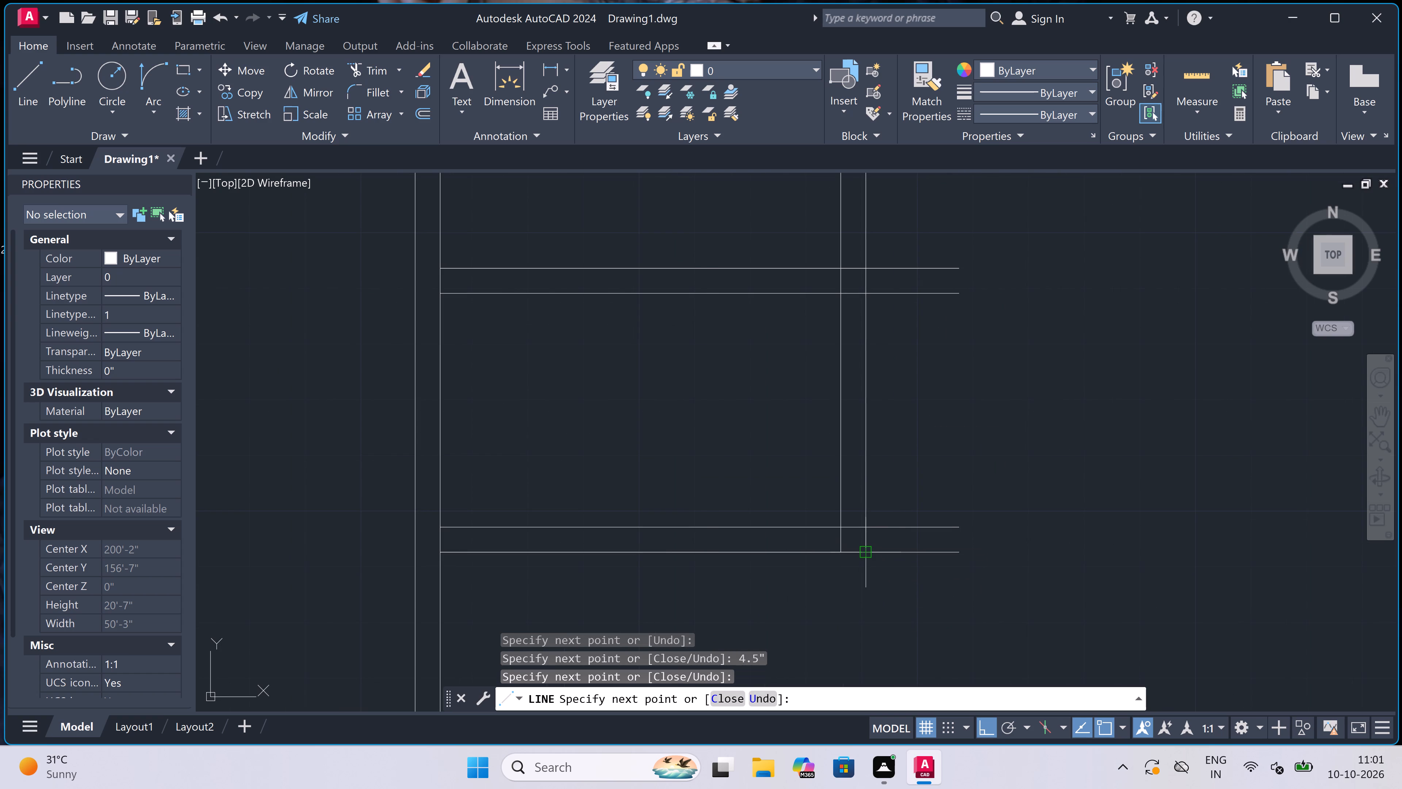
{"action": "key", "text": "Escape"}
Trim the ends of both short partitions that extend east beyond the new 4.5" wall.
{"action": "type", "text": "tr"}
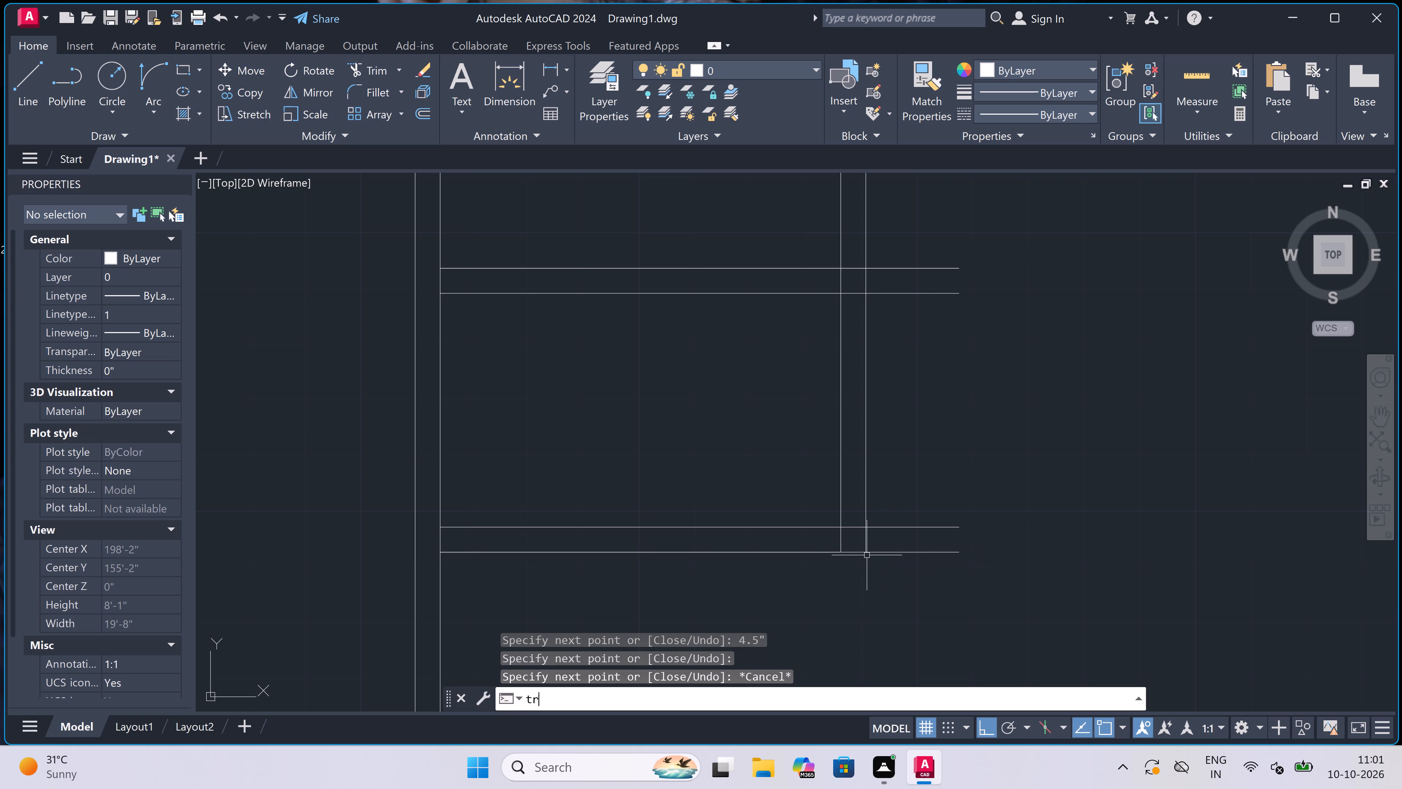
{"action": "key", "text": "space"}
{"action": "scroll", "coordinate": [867, 553], "scroll_direction": "down", "scroll_amount": 2}
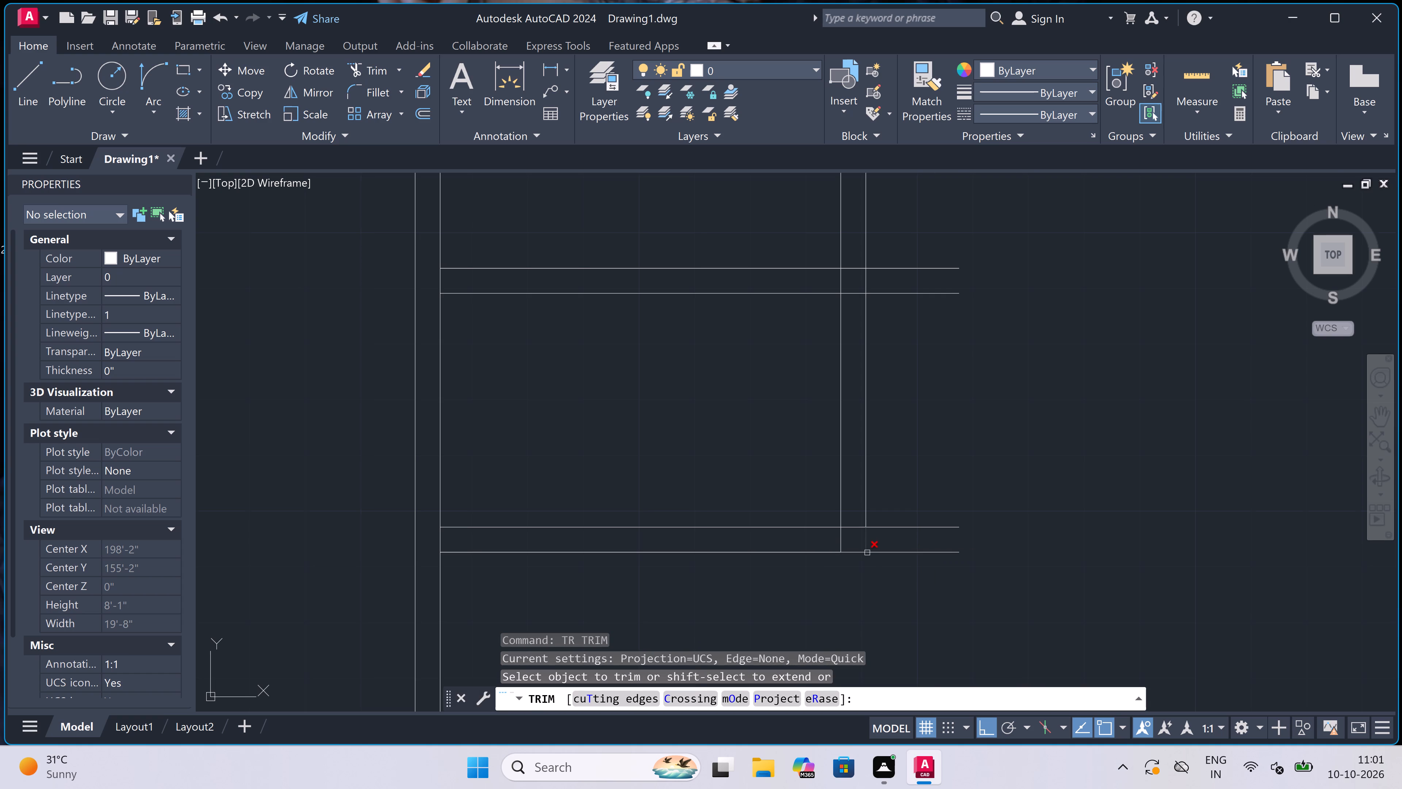
{"action": "scroll", "coordinate": [867, 553], "scroll_direction": "down", "scroll_amount": 1}
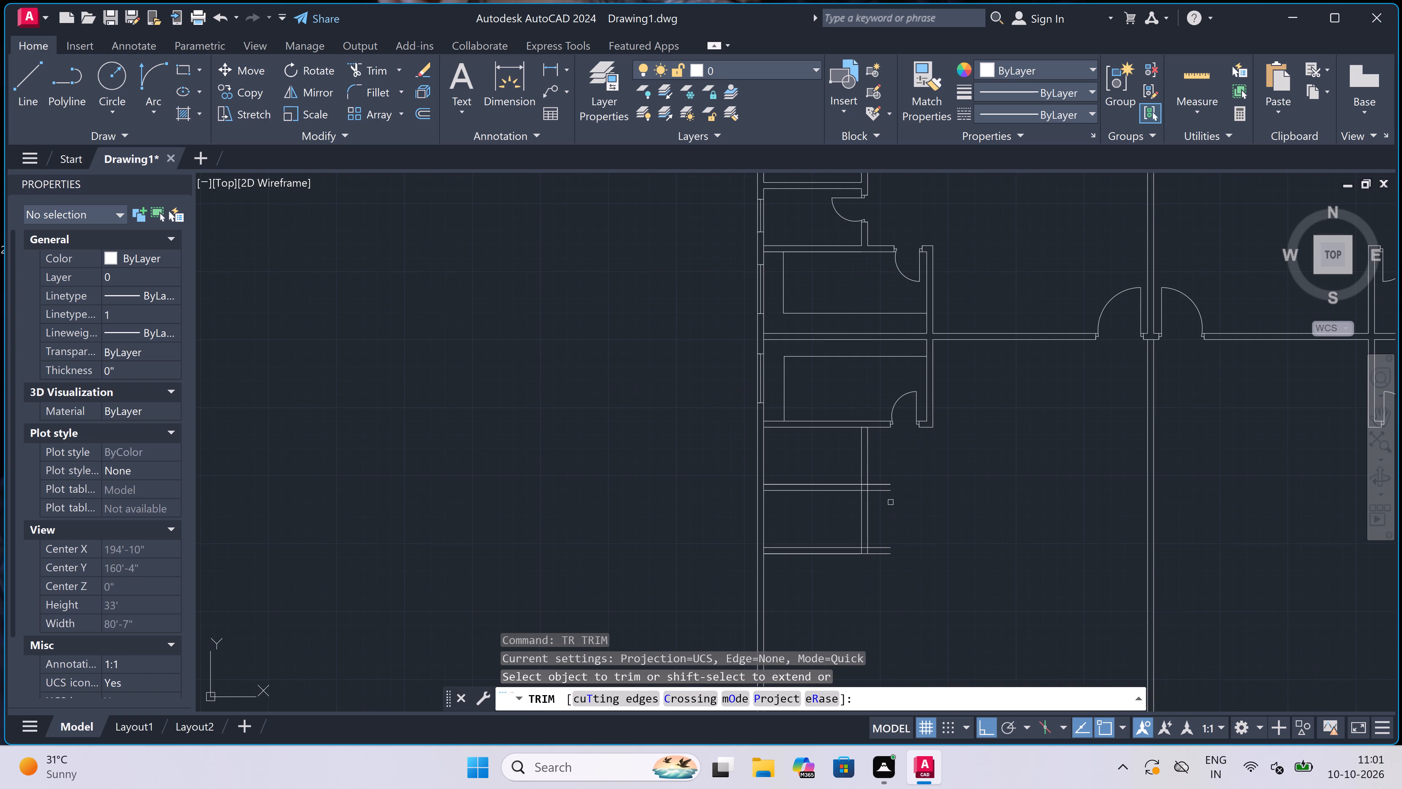
{"action": "left_click", "coordinate": [879, 474]}
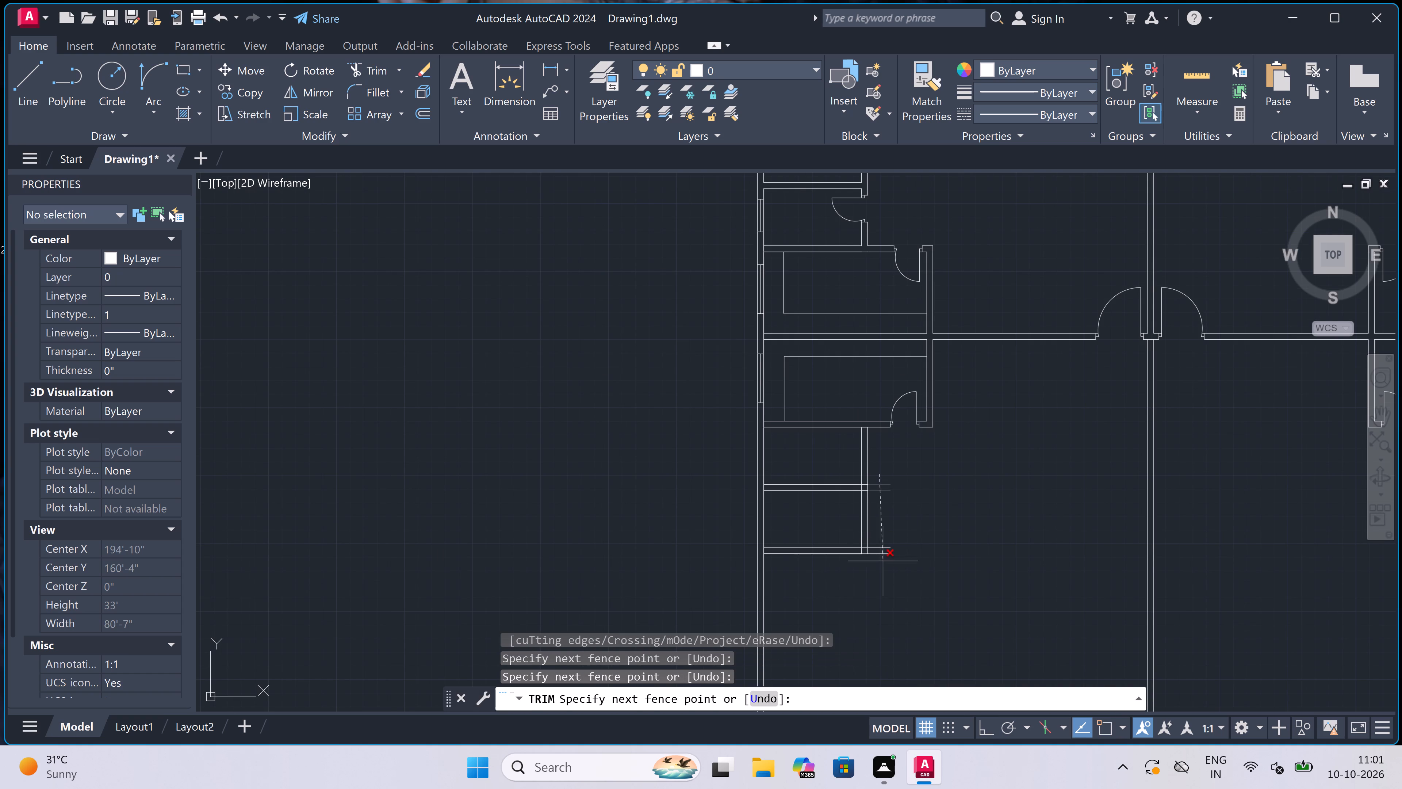
{"action": "left_click", "coordinate": [878, 584]}
Trim the lower bathroom's south wall line between the two lines of the new wall, opening the T-junction.
{"action": "scroll", "coordinate": [856, 520], "scroll_direction": "up", "scroll_amount": 1}
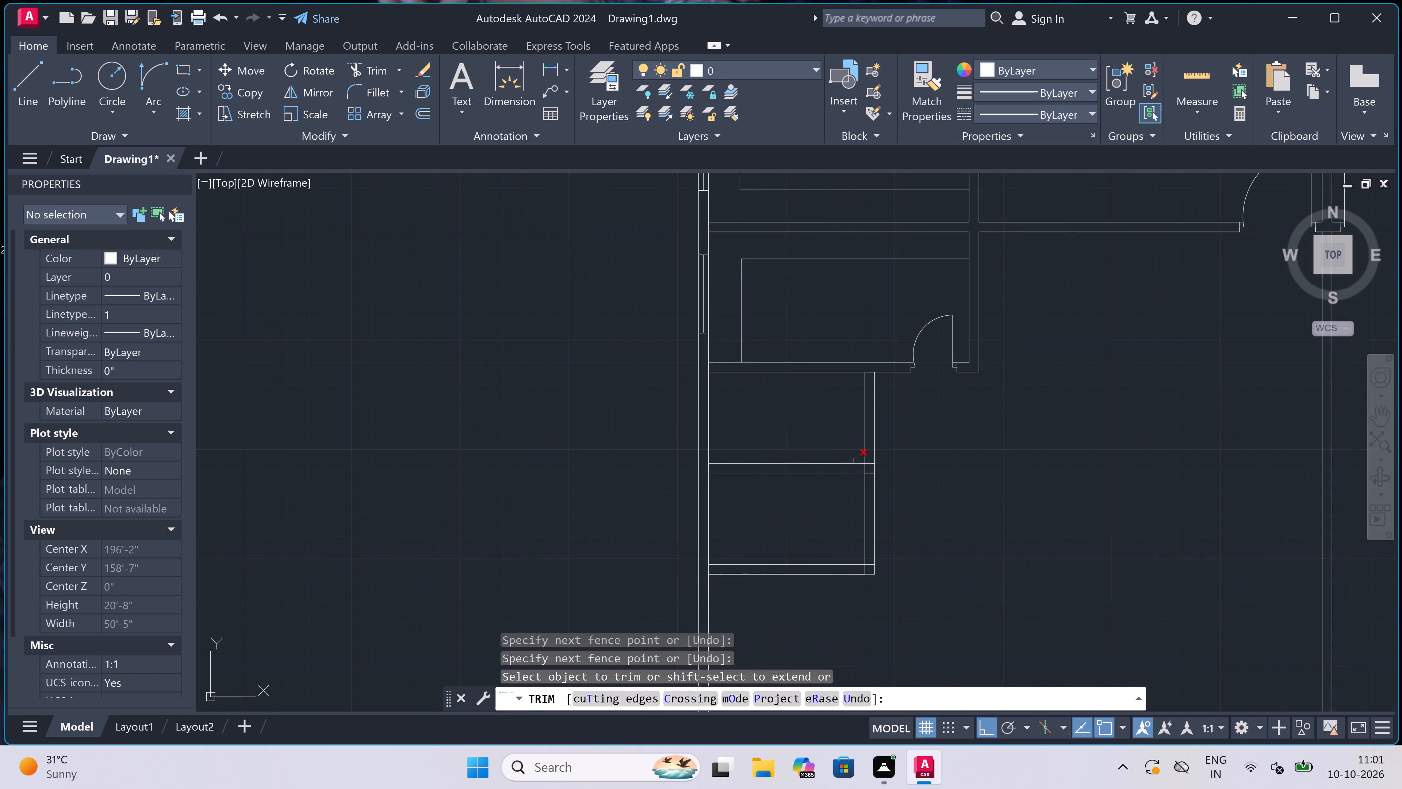
{"action": "scroll", "coordinate": [860, 363], "scroll_direction": "up", "scroll_amount": 3}
{"action": "left_click", "coordinate": [902, 386]}
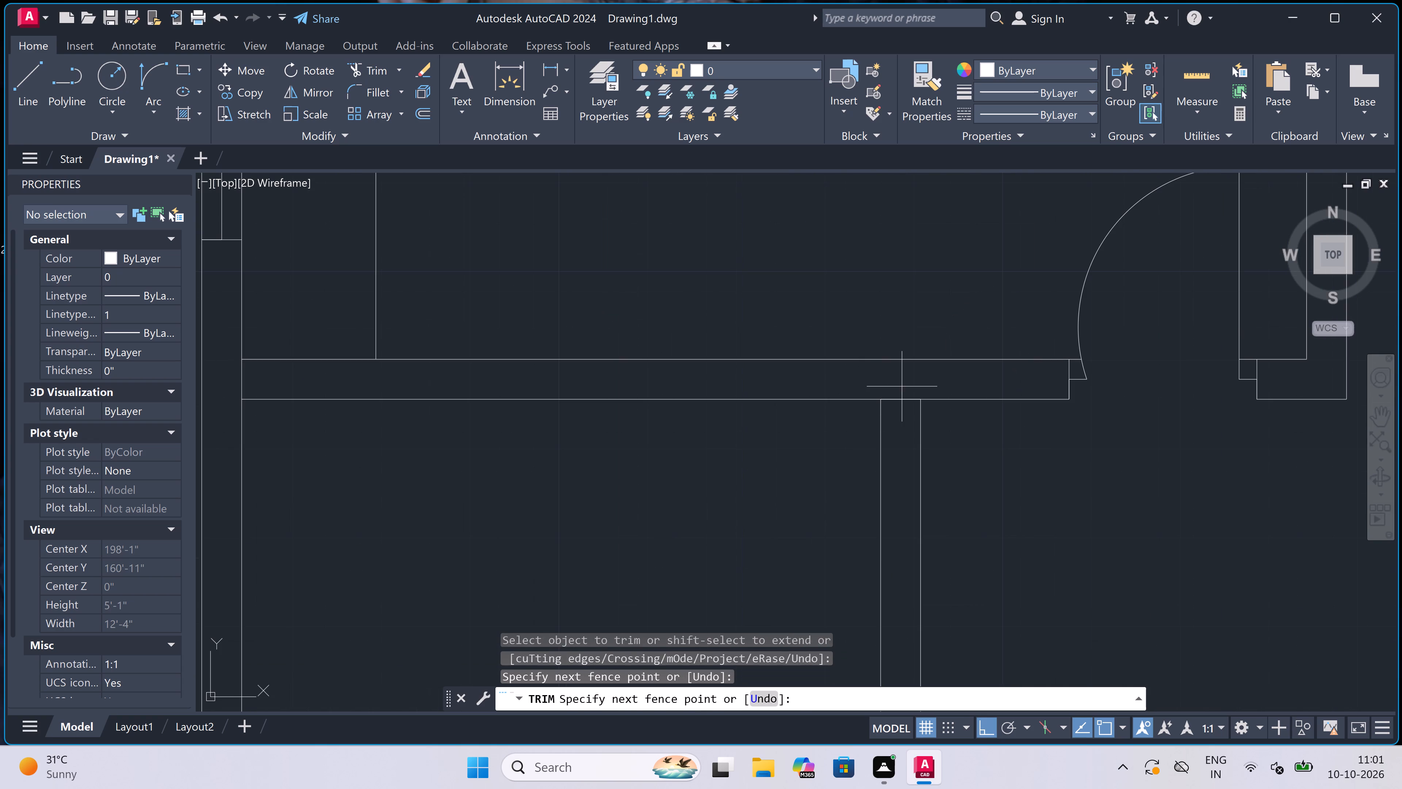
{"action": "scroll", "coordinate": [902, 449], "scroll_direction": "down", "scroll_amount": 4}
{"action": "scroll", "coordinate": [902, 449], "scroll_direction": "up", "scroll_amount": 3}
{"action": "left_click", "coordinate": [902, 449]}
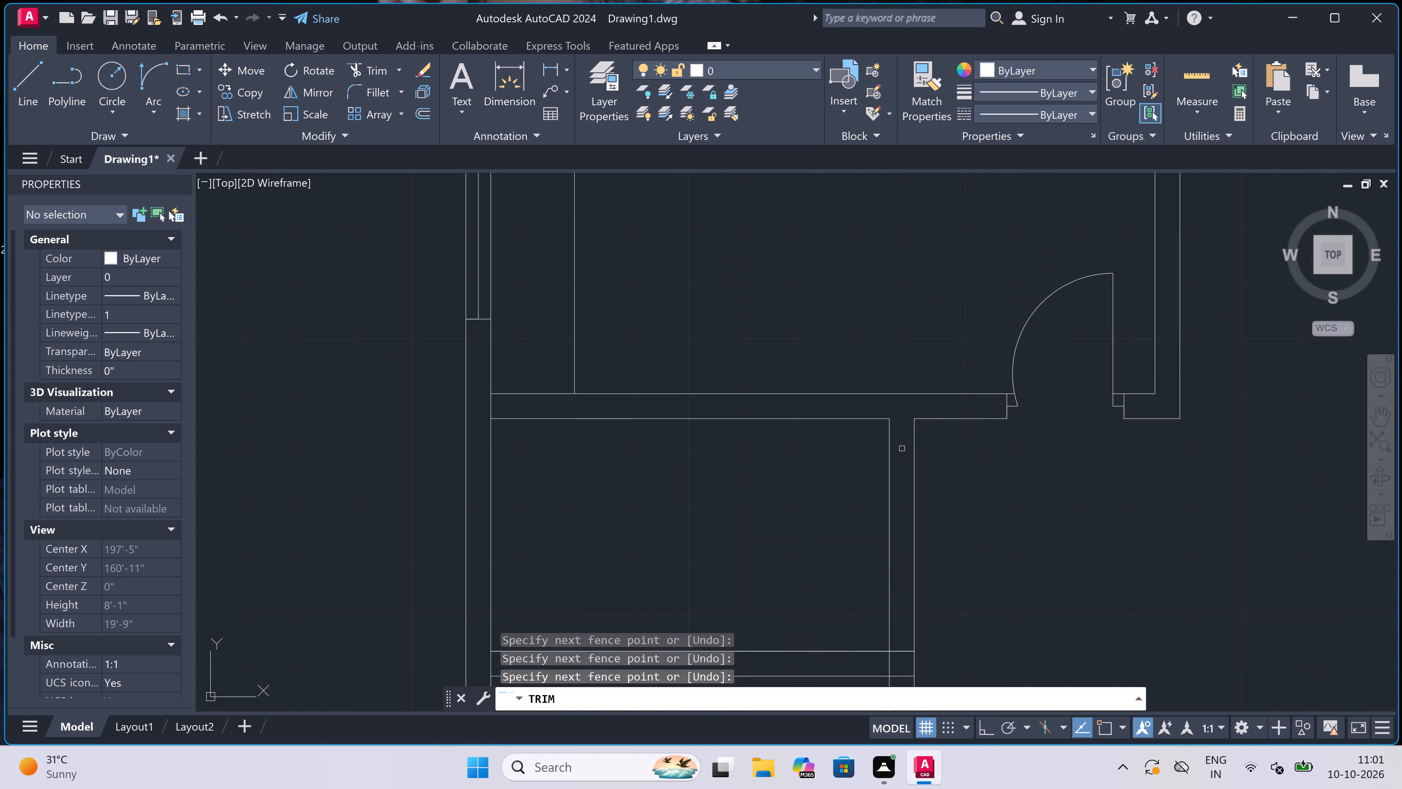
Trim the crossing lines where the partition between the small rooms meets their east wall, leaving an open T-junction.
{"action": "scroll", "coordinate": [902, 449], "scroll_direction": "down", "scroll_amount": 2}
{"action": "scroll", "coordinate": [900, 537], "scroll_direction": "up", "scroll_amount": 3}
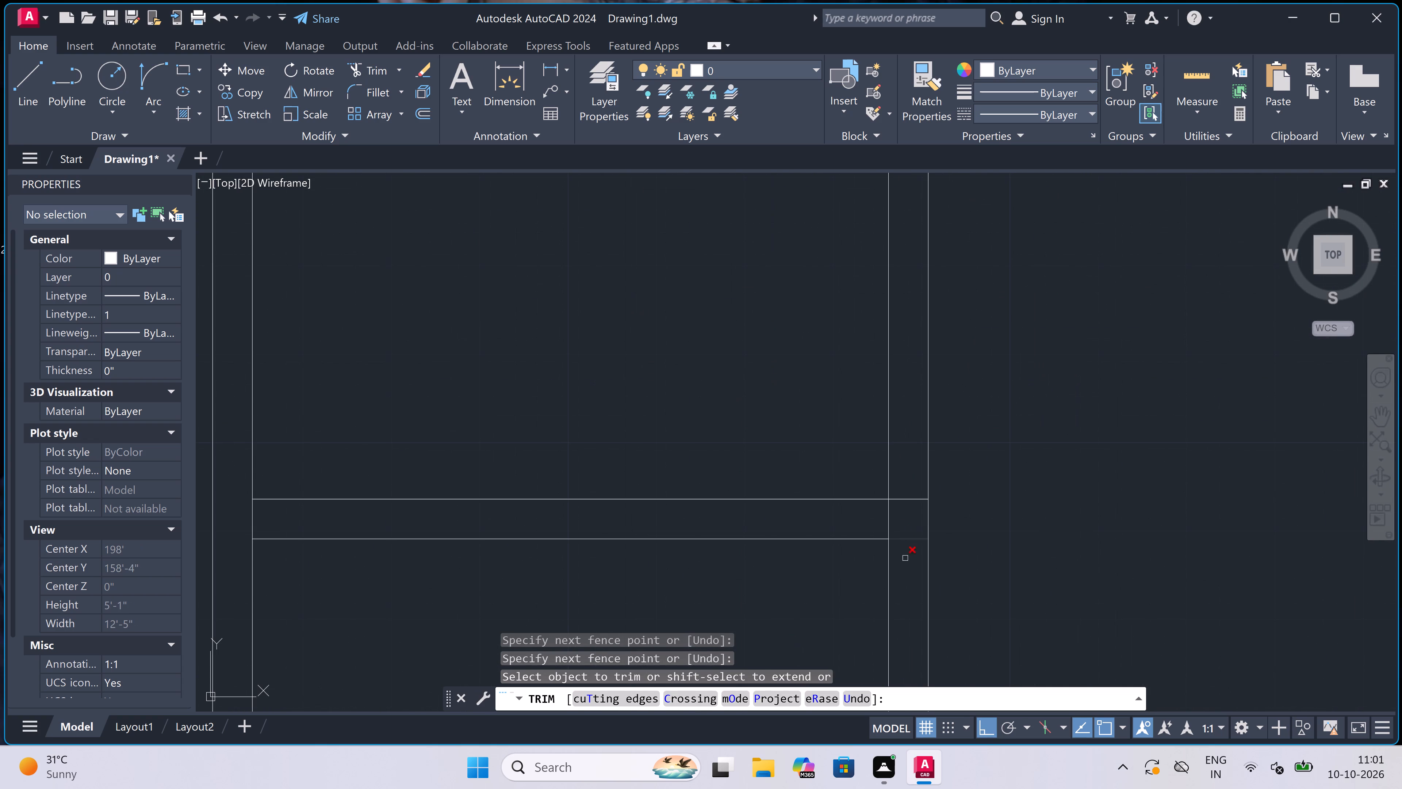
{"action": "left_click", "coordinate": [907, 548]}
{"action": "left_click", "coordinate": [906, 484]}
{"action": "scroll", "coordinate": [905, 521], "scroll_direction": "up", "scroll_amount": 2}
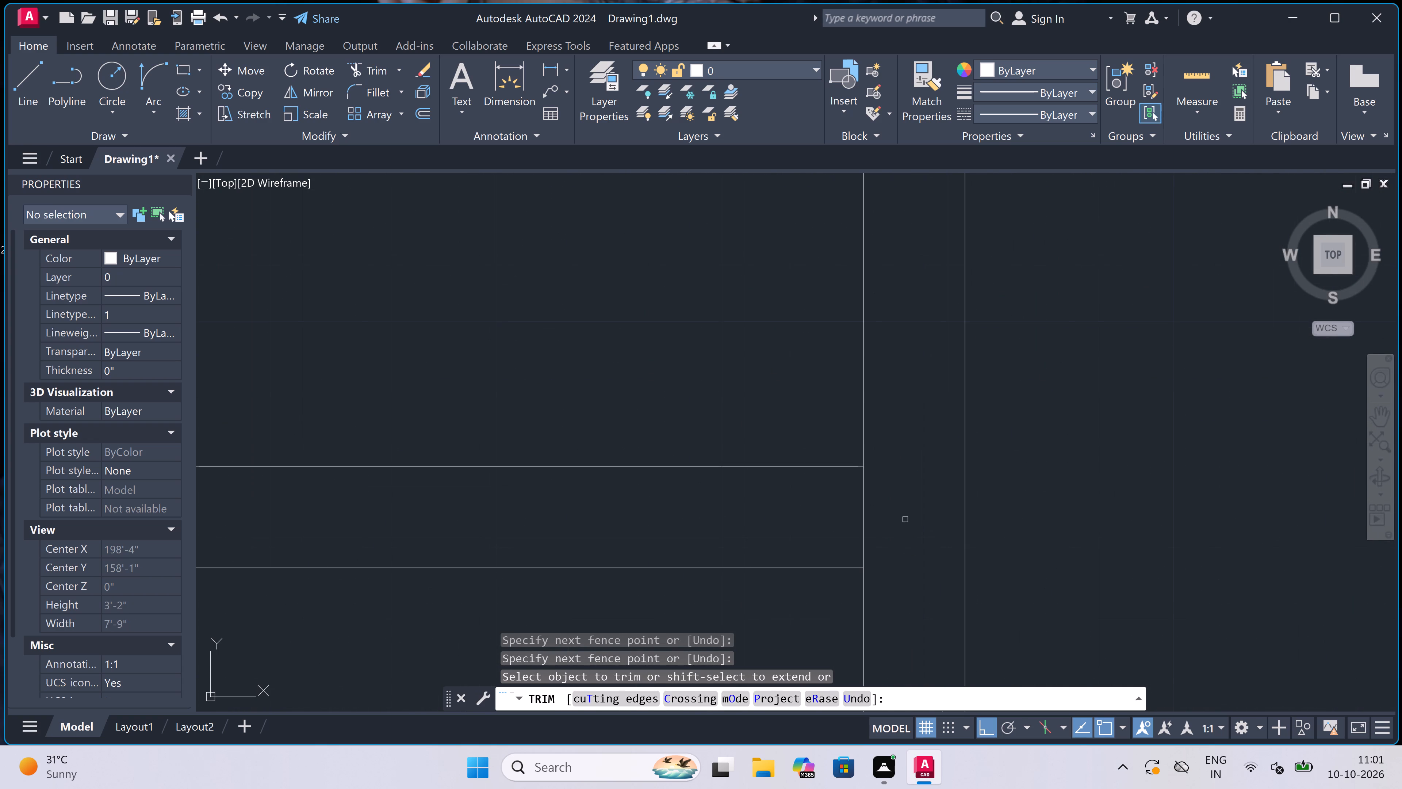
{"action": "left_click", "coordinate": [905, 517]}
{"action": "left_click", "coordinate": [831, 512]}
Trim the overlapping inner lines at the southeast corner of the lower small room.
{"action": "scroll", "coordinate": [858, 433], "scroll_direction": "down", "scroll_amount": 5}
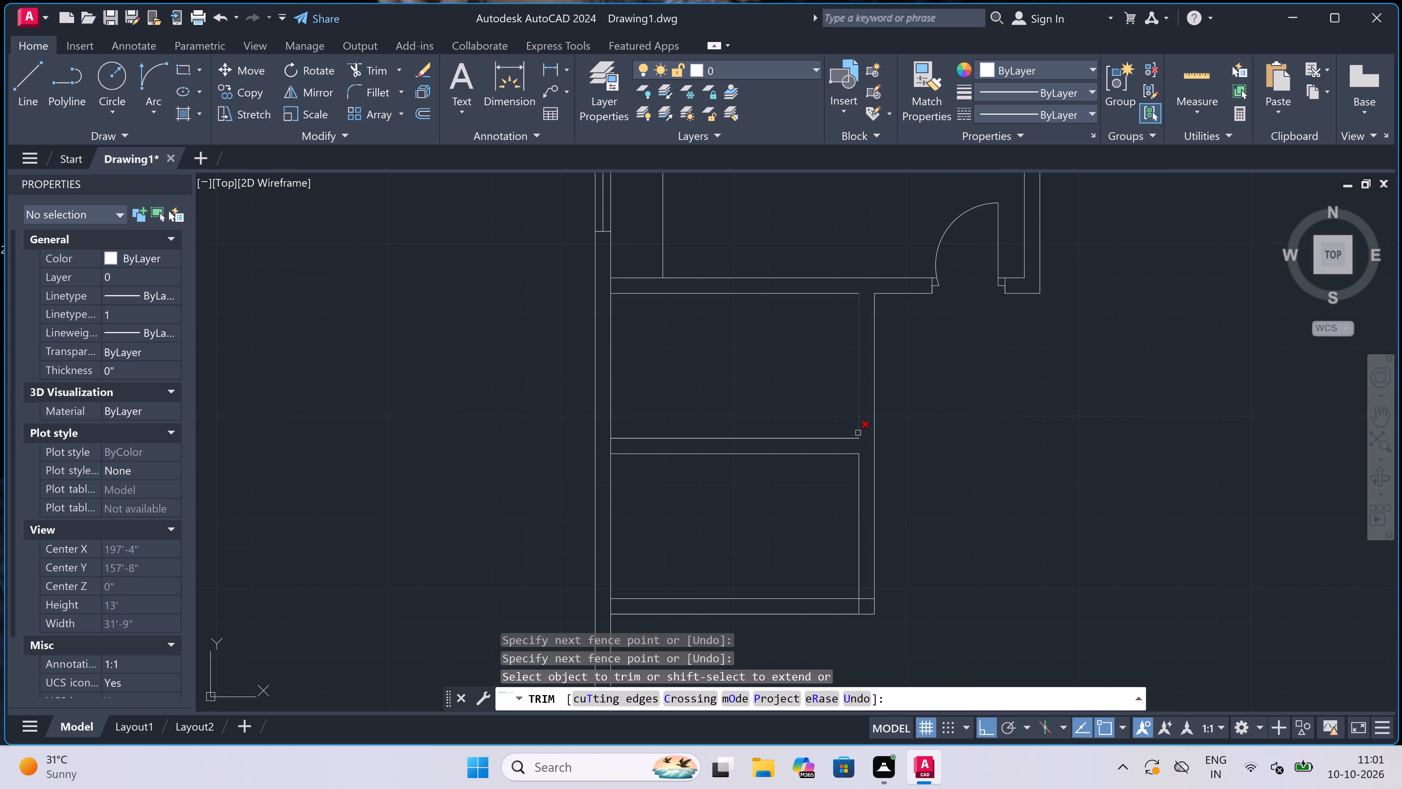
{"action": "scroll", "coordinate": [858, 433], "scroll_direction": "down", "scroll_amount": 1}
{"action": "scroll", "coordinate": [872, 581], "scroll_direction": "up", "scroll_amount": 3}
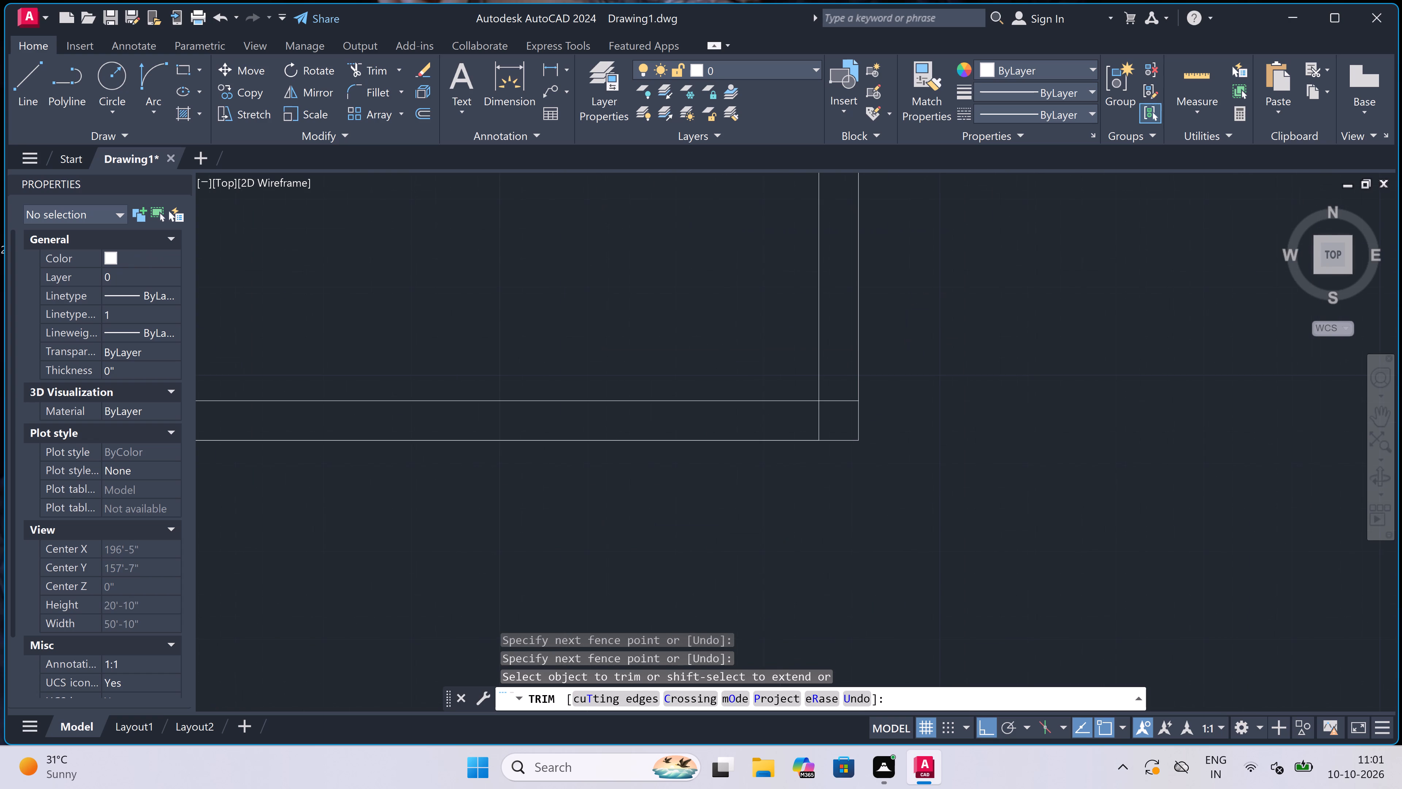
{"action": "scroll", "coordinate": [820, 420], "scroll_direction": "up", "scroll_amount": 2}
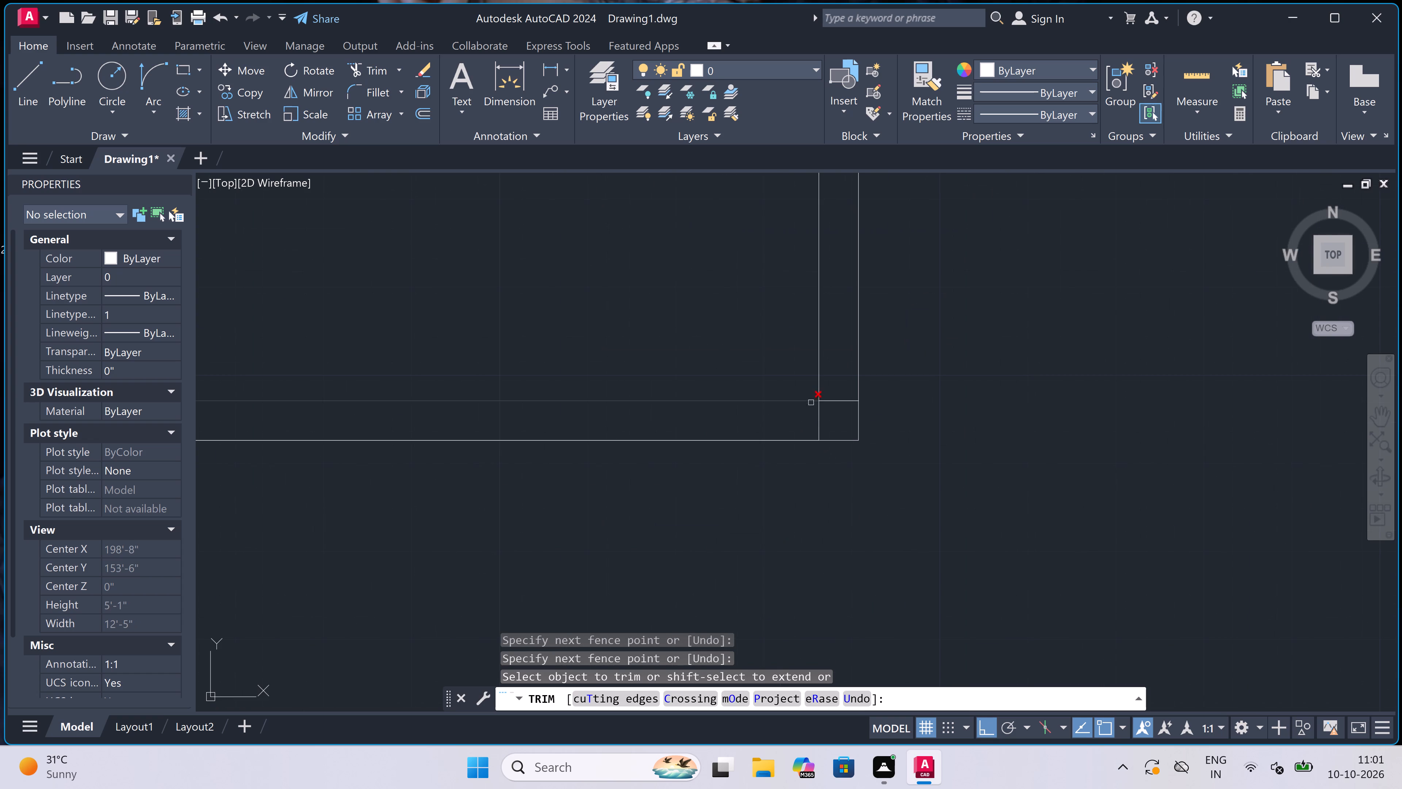
{"action": "scroll", "coordinate": [820, 421], "scroll_direction": "up", "scroll_amount": 1}
{"action": "left_click", "coordinate": [898, 311]}
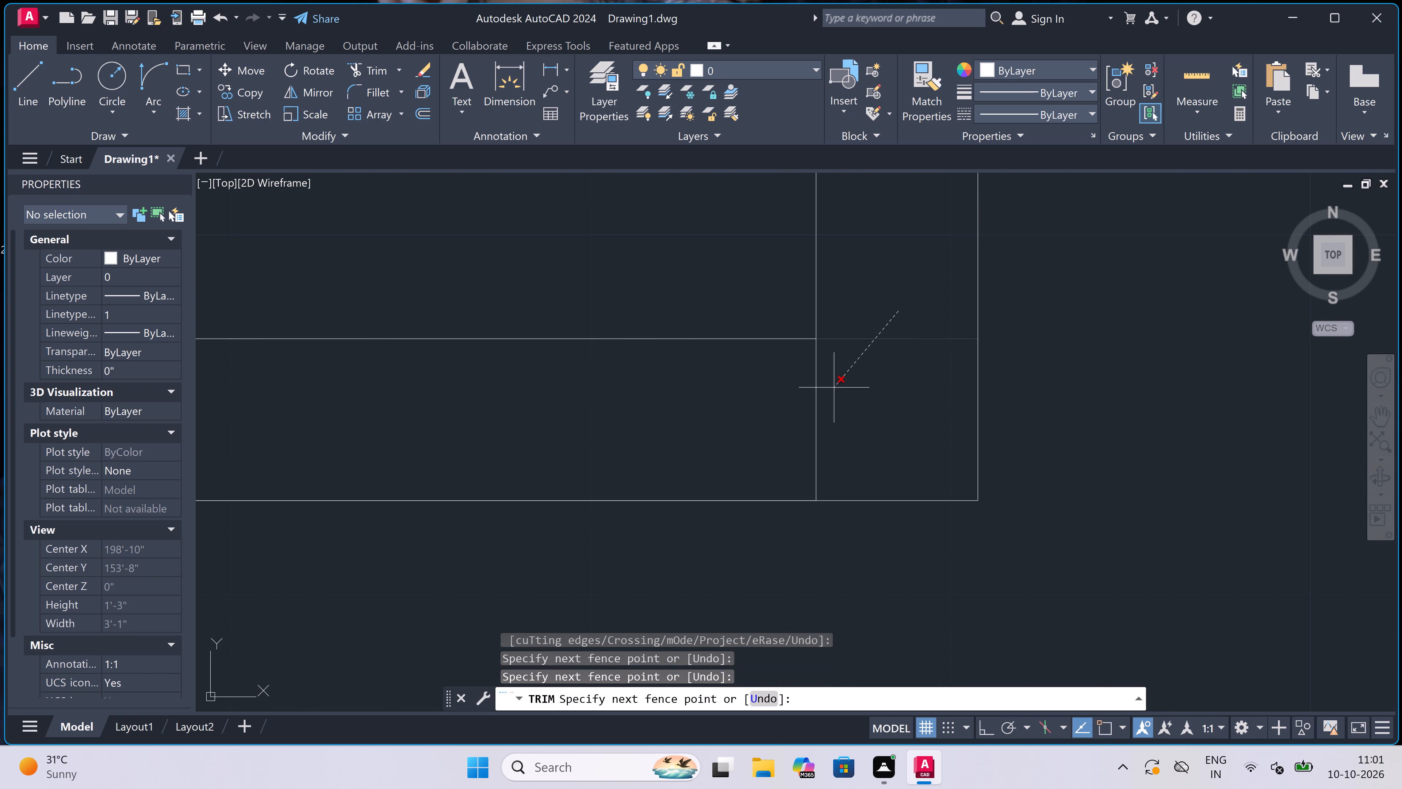
{"action": "left_click", "coordinate": [750, 455]}
{"action": "scroll", "coordinate": [779, 435], "scroll_direction": "down", "scroll_amount": 3}
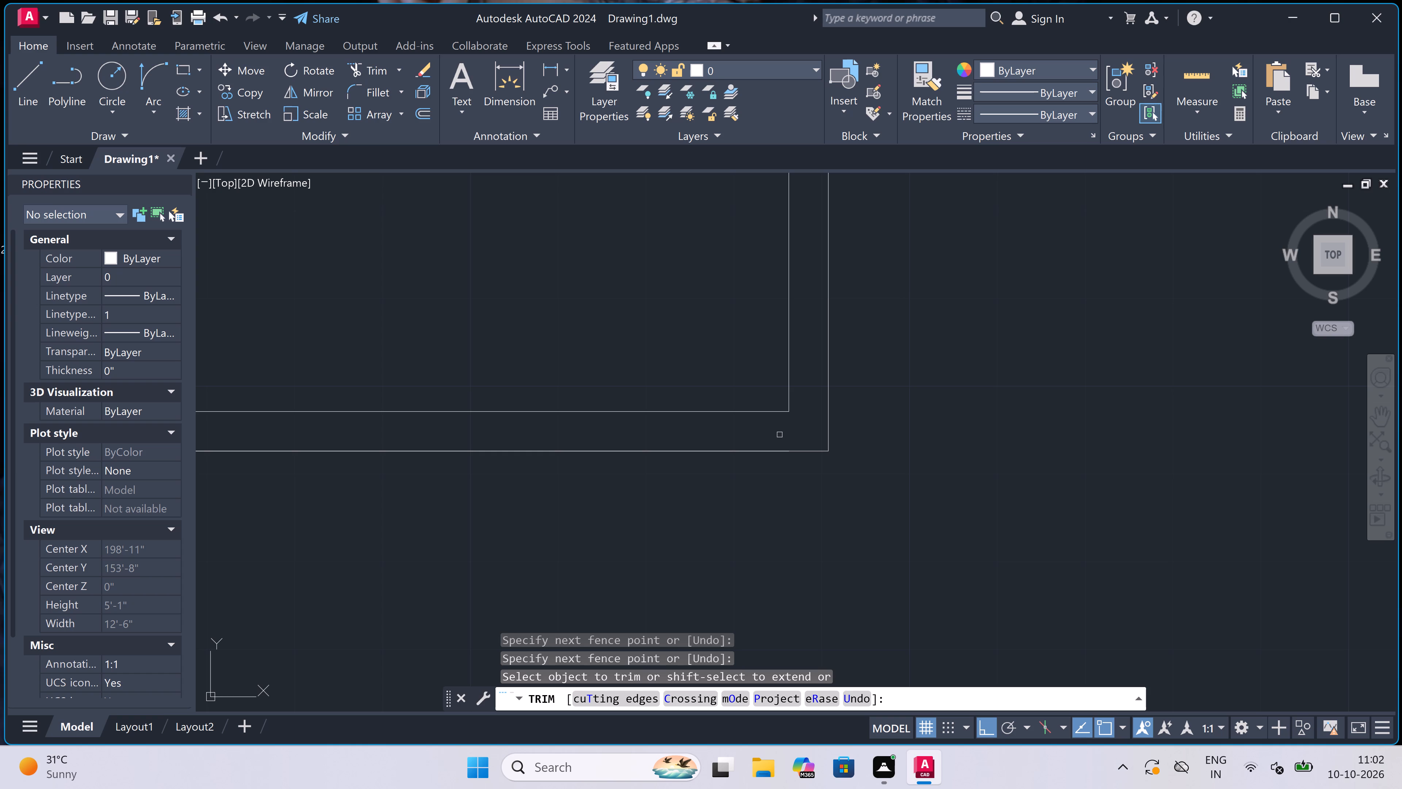
{"action": "key", "text": "Escape"}
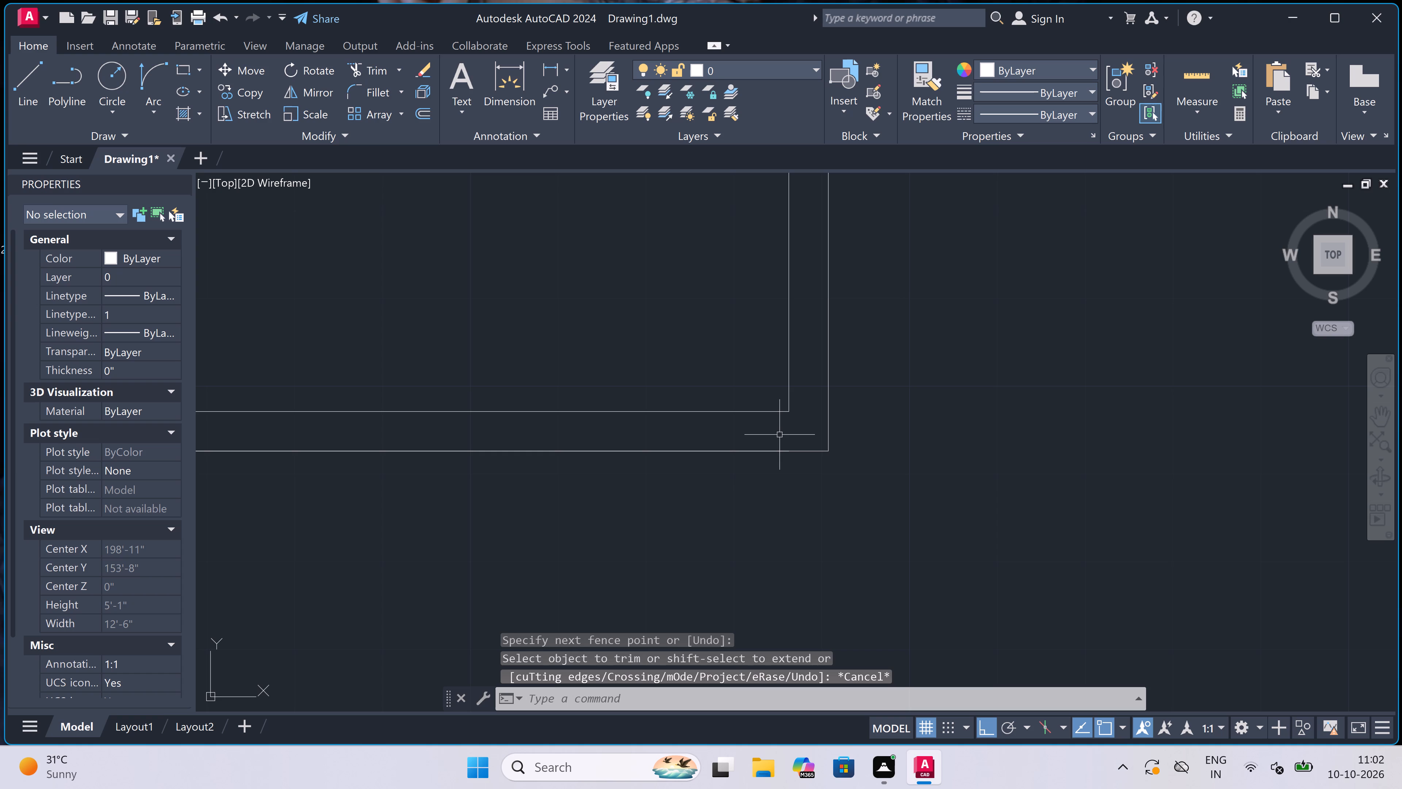
Draw the south door jamb across the upper small west room's east wall, with a 2" return north and a 2' leaf west.
{"action": "scroll", "coordinate": [779, 422], "scroll_direction": "down", "scroll_amount": 2}
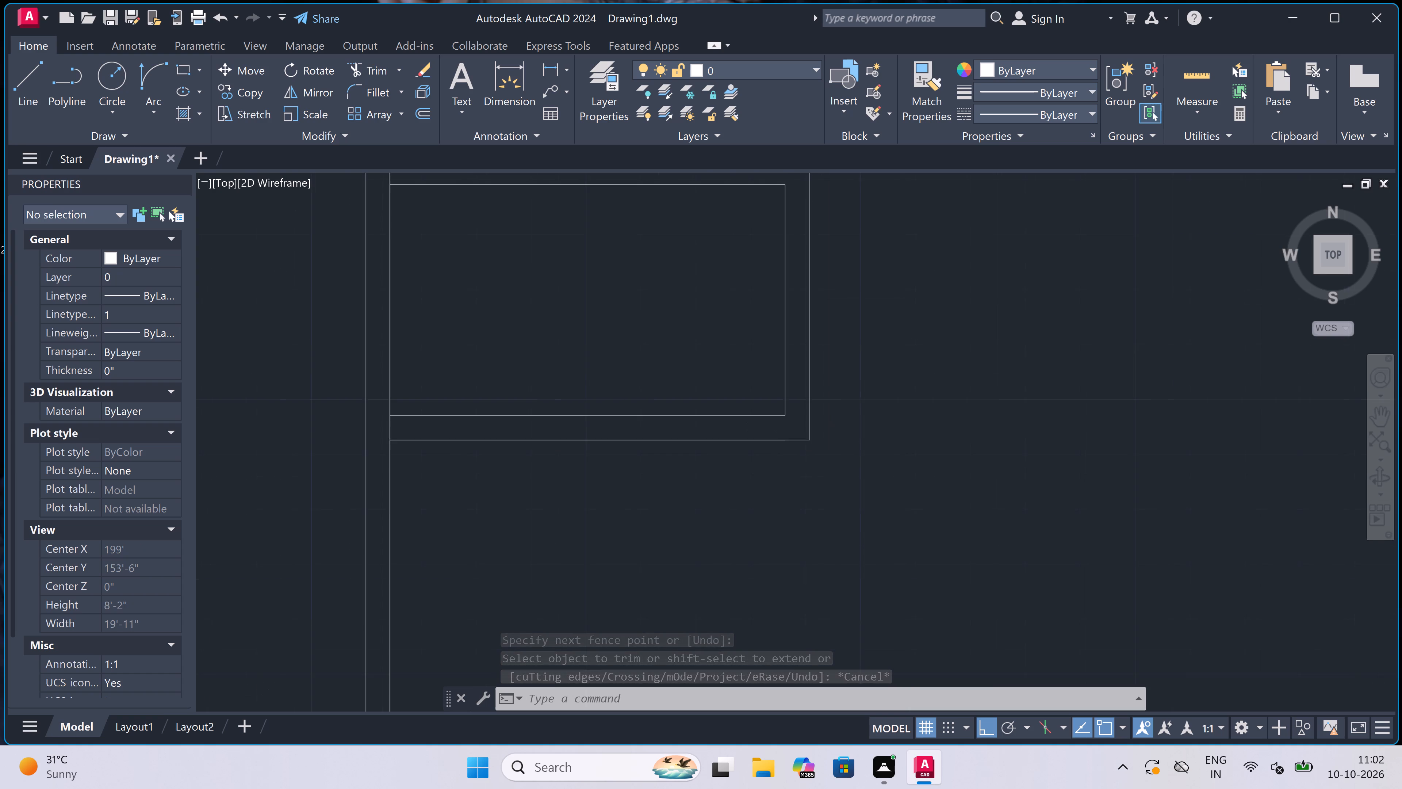
{"action": "scroll", "coordinate": [783, 415], "scroll_direction": "down", "scroll_amount": 5}
{"action": "scroll", "coordinate": [789, 382], "scroll_direction": "up", "scroll_amount": 4}
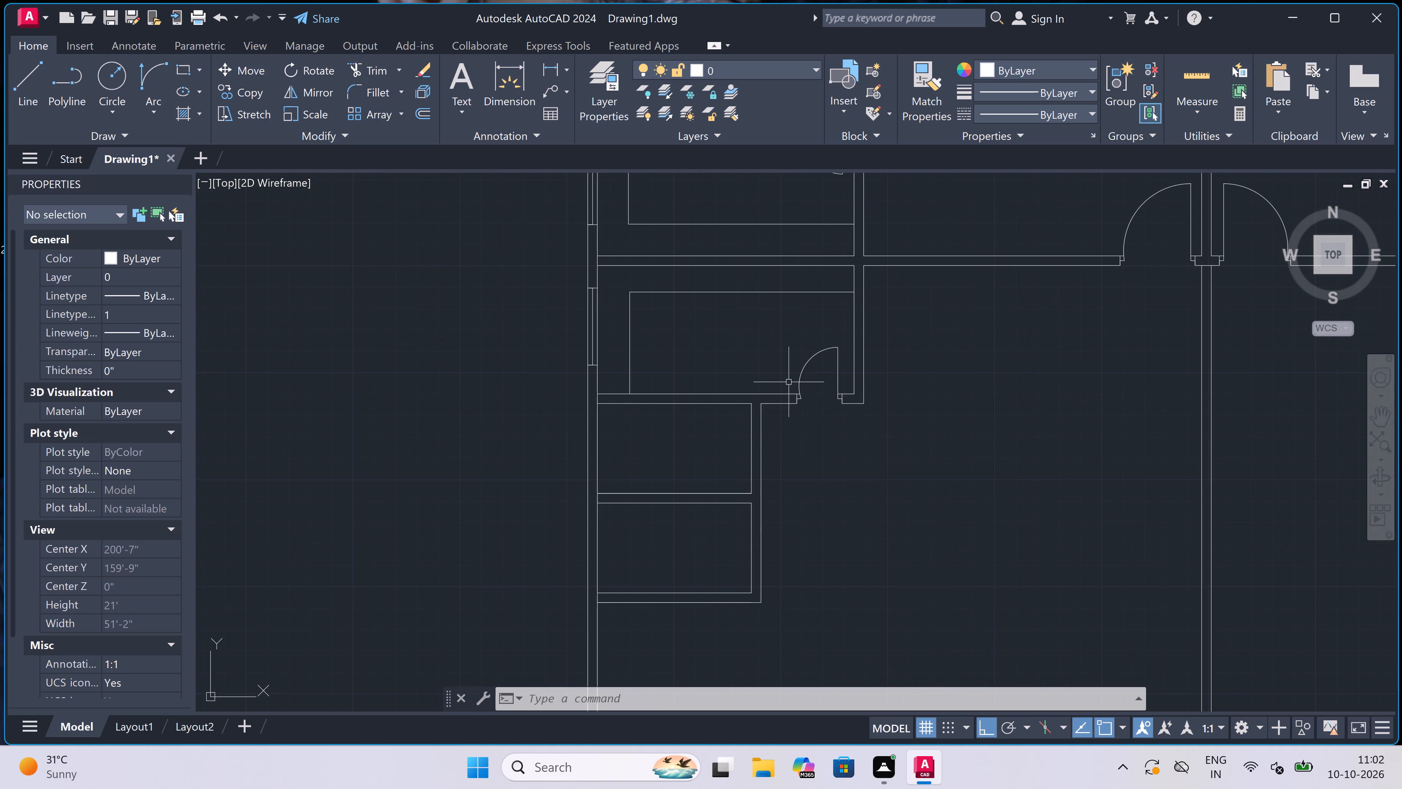
{"action": "type", "text": "l"}
{"action": "key", "text": "space"}
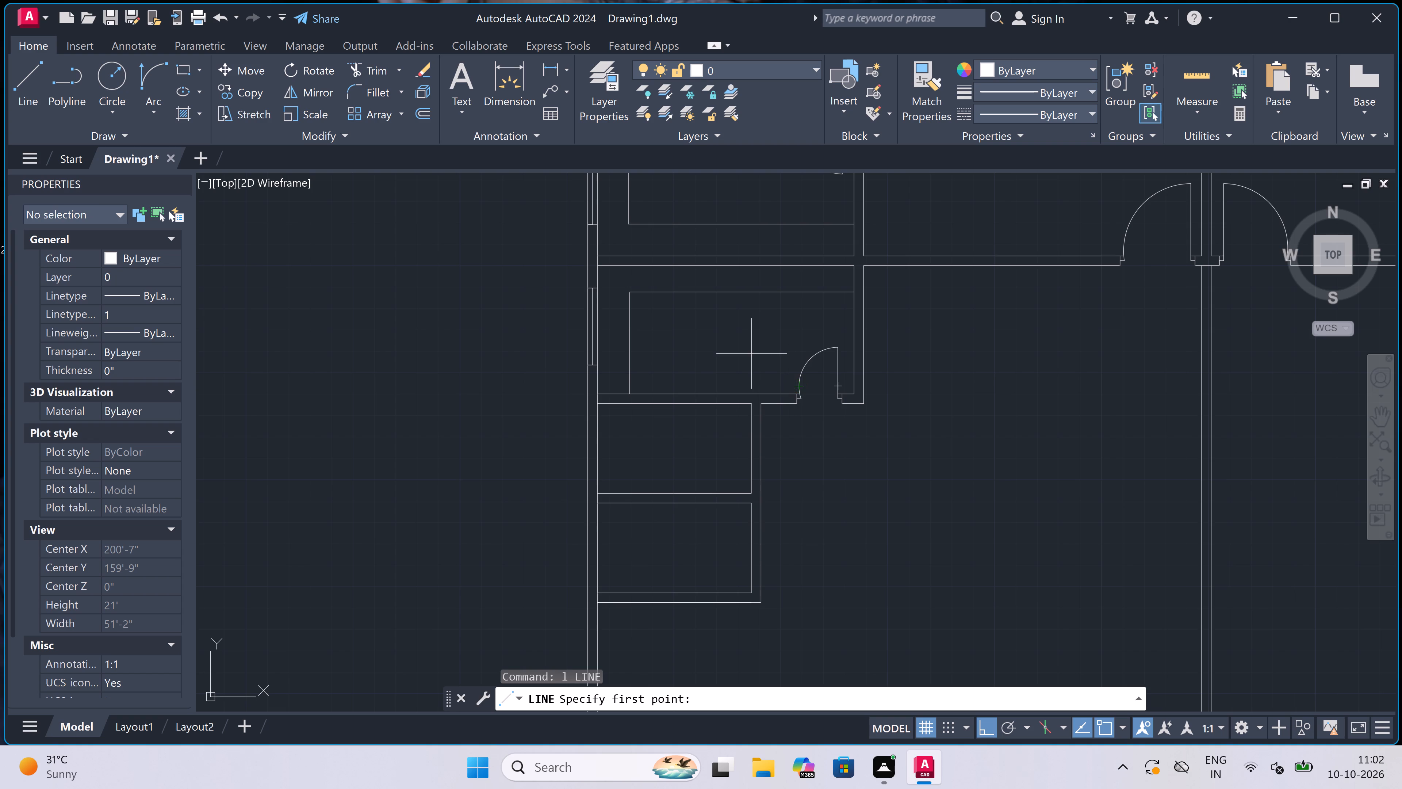
{"action": "scroll", "coordinate": [759, 485], "scroll_direction": "up", "scroll_amount": 1}
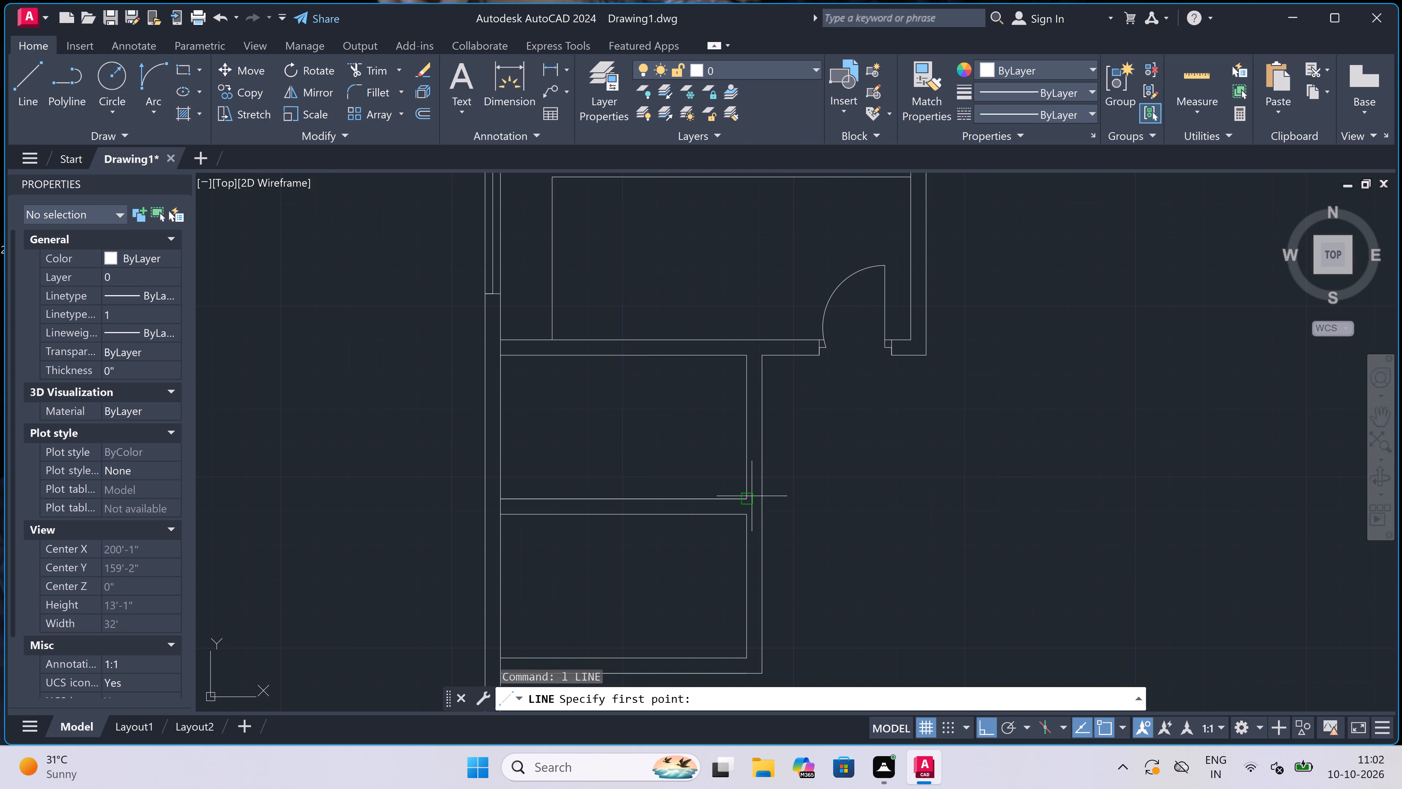
{"action": "scroll", "coordinate": [749, 490], "scroll_direction": "up", "scroll_amount": 1}
{"action": "left_click", "coordinate": [747, 484]}
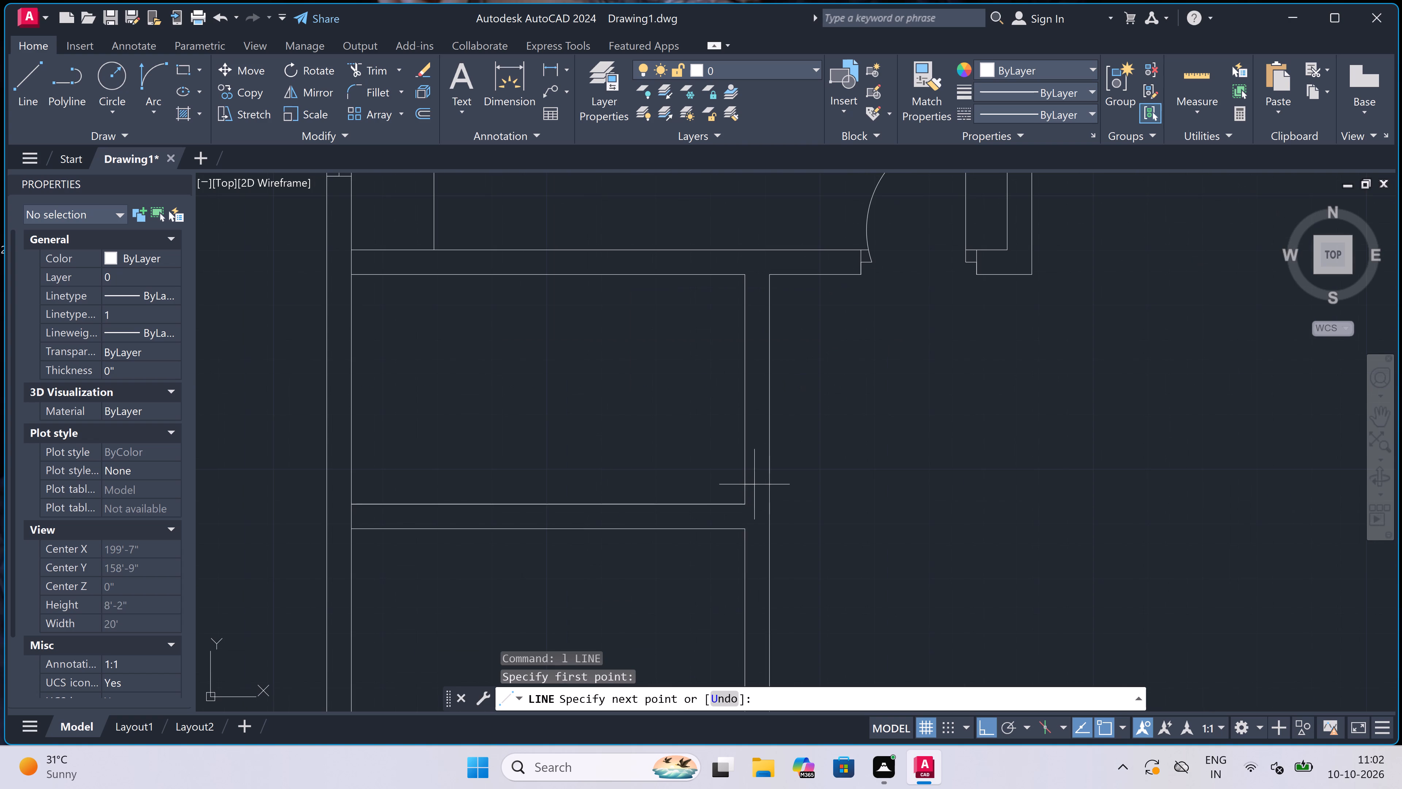
{"action": "left_click", "coordinate": [774, 489]}
{"action": "double_click", "coordinate": [758, 482]}
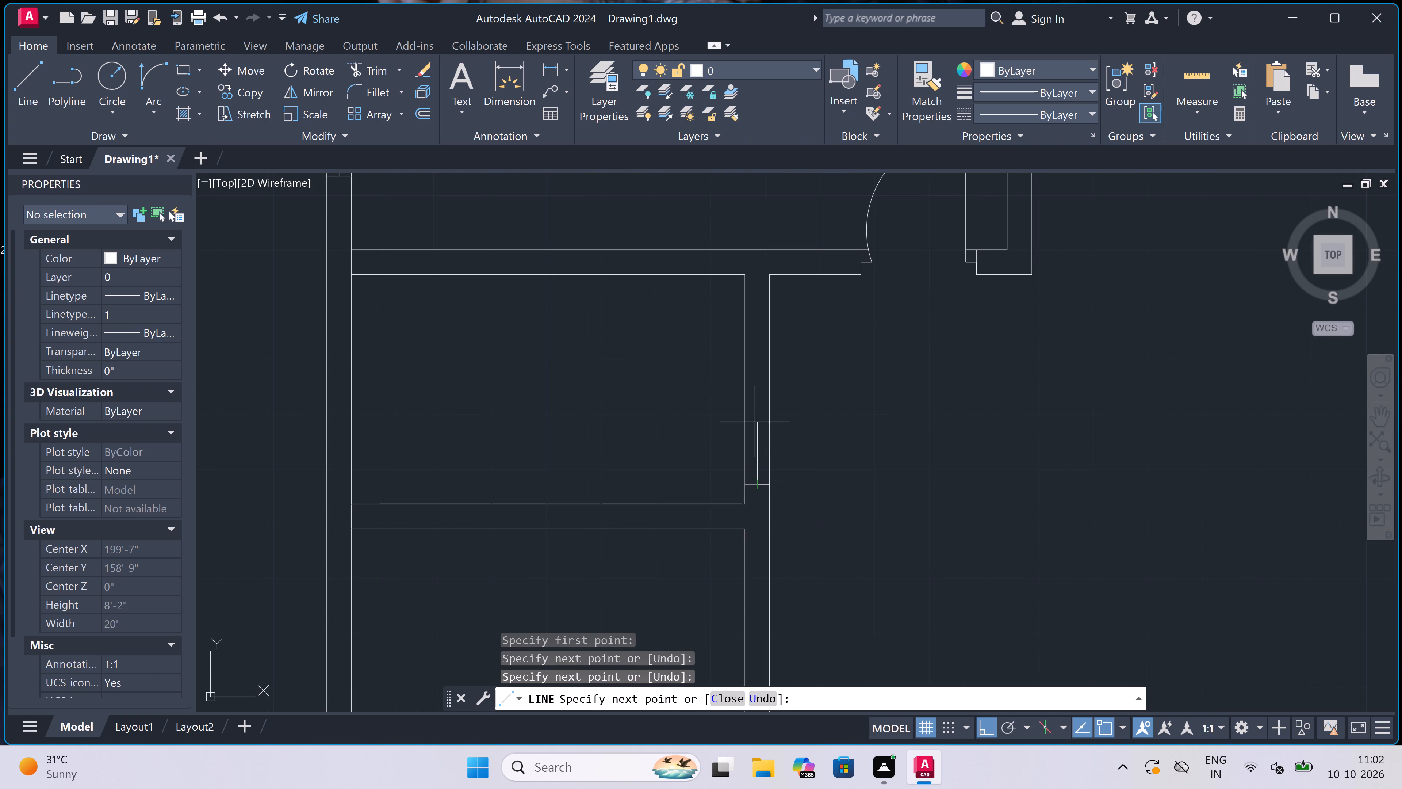
{"action": "key", "text": "2"}
{"action": "type", "text": "\""}
{"action": "key", "text": "space"}
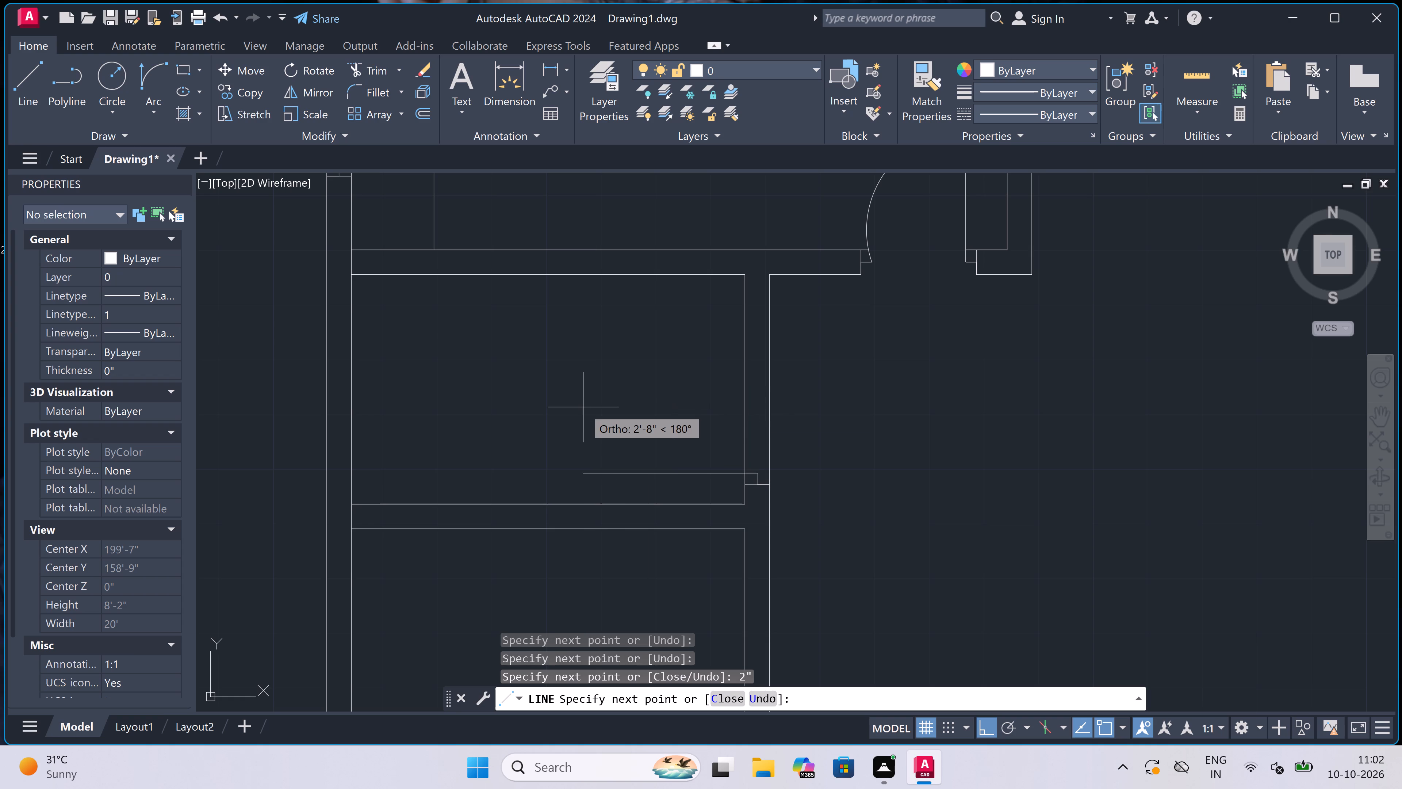
{"action": "type", "text": "2'"}
{"action": "key", "text": "space"}
{"action": "key", "text": "Escape"}
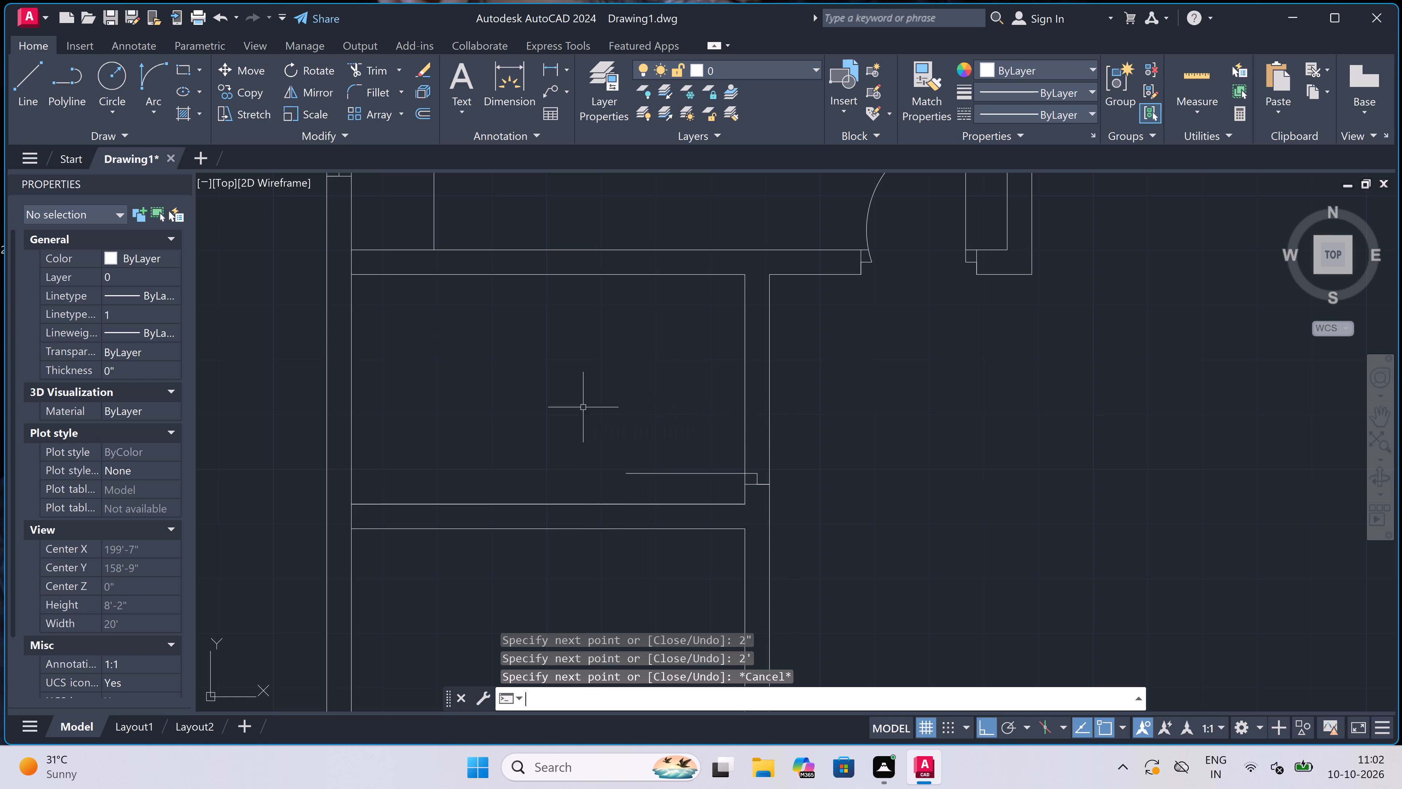
Draw the north door jamb across the same wall, with a 2" return south from its midpoint.
{"action": "key", "text": "space"}
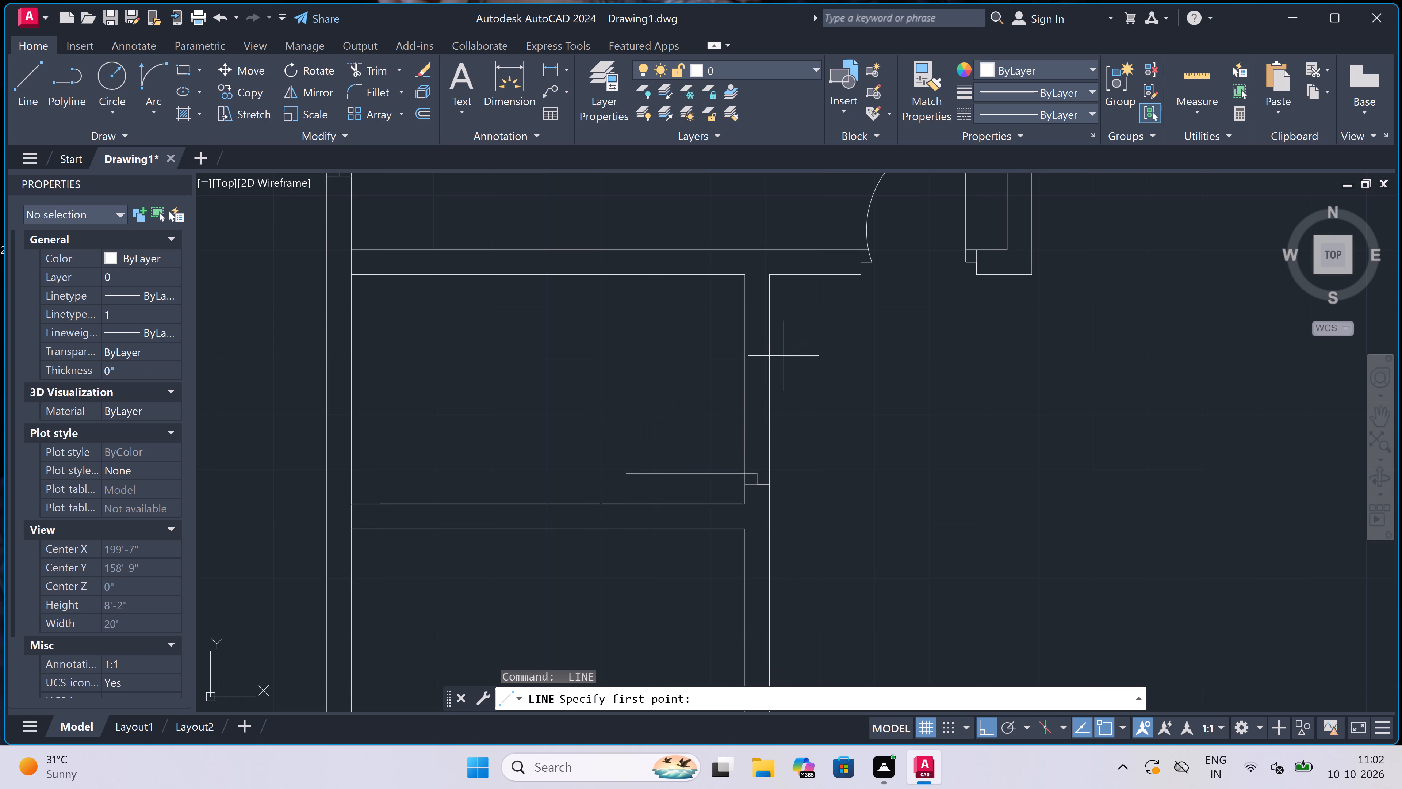
{"action": "left_click", "coordinate": [746, 371]}
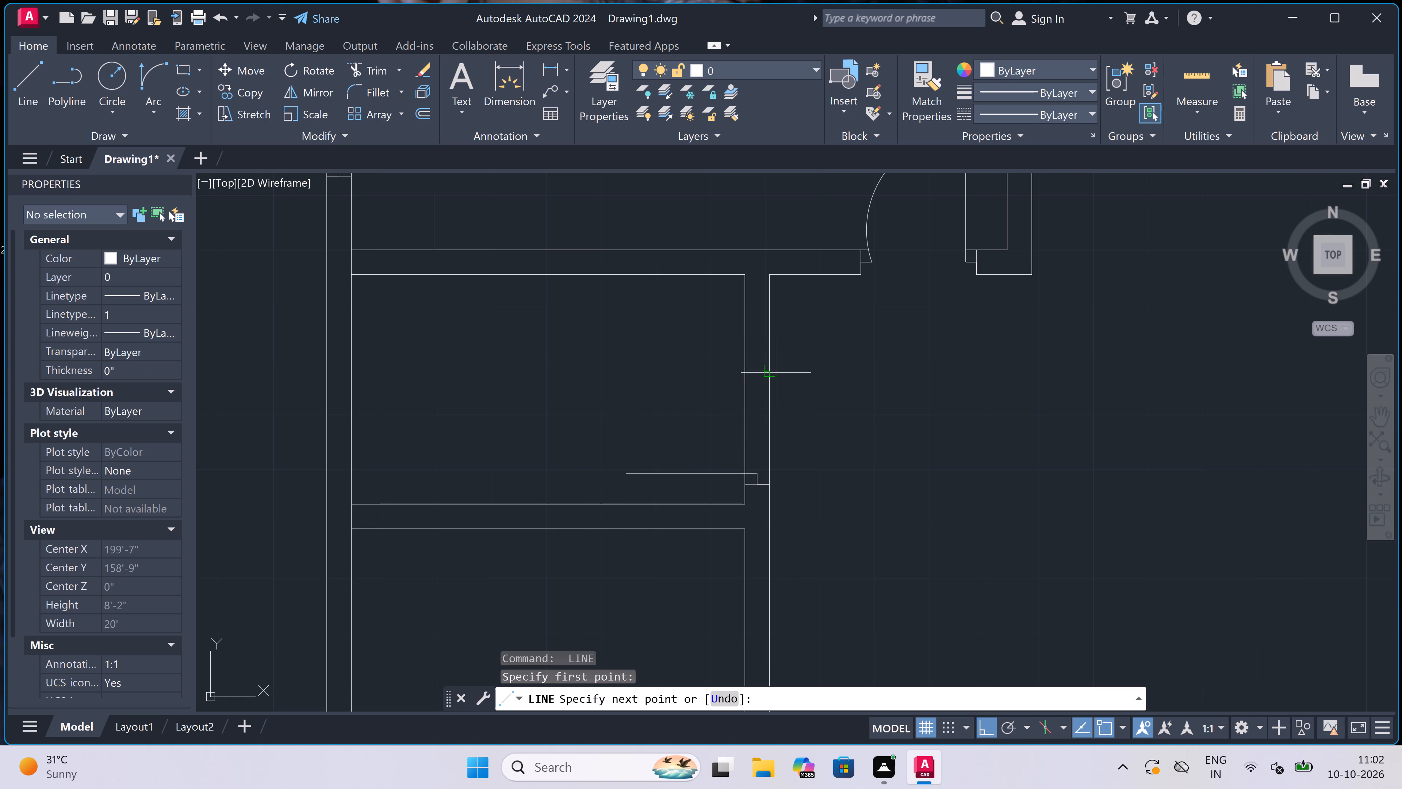
{"action": "left_click", "coordinate": [776, 373]}
{"action": "double_click", "coordinate": [758, 369]}
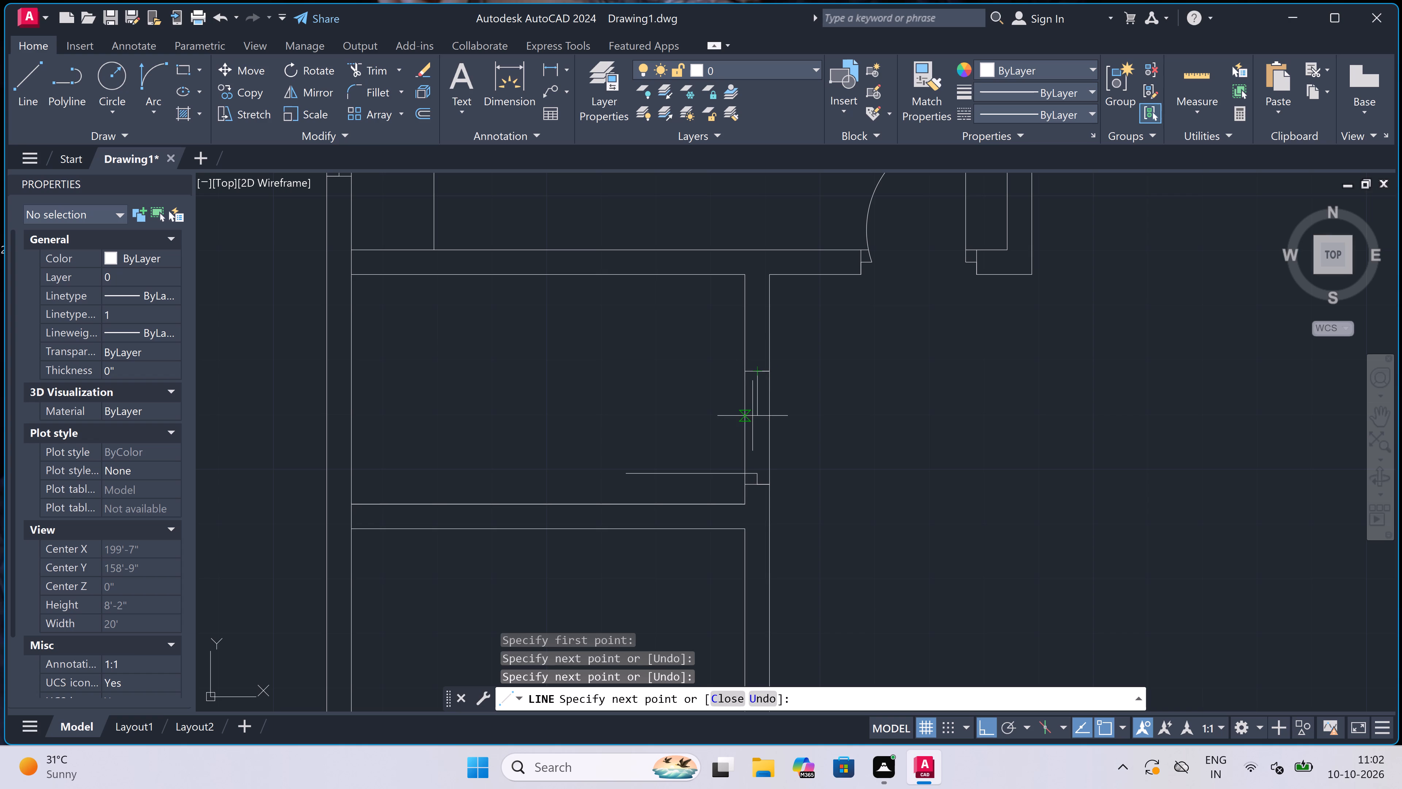
{"action": "key", "text": "2"}
{"action": "type", "text": "\""}
{"action": "key", "text": "space"}
{"action": "key", "text": "Escape"}
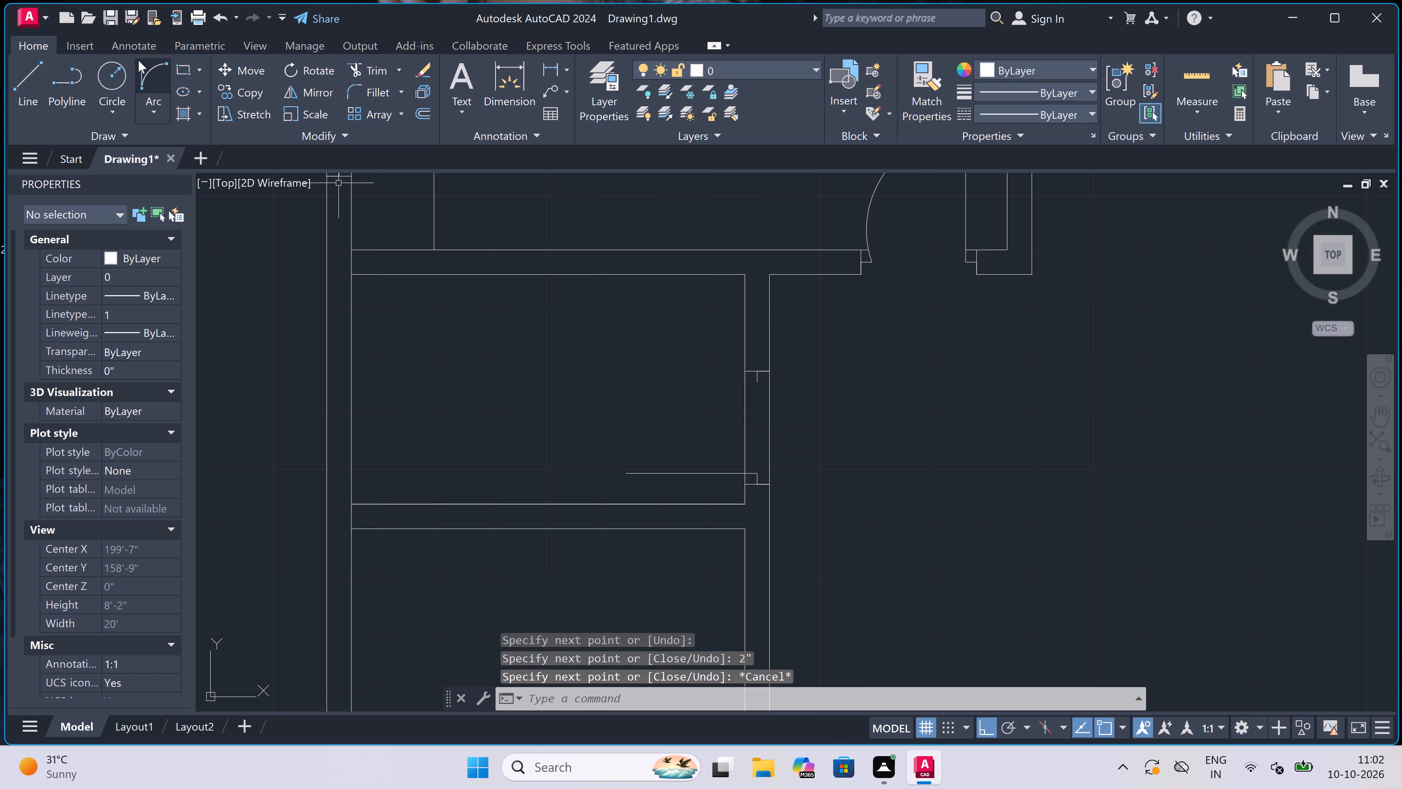
Draw the door swing arc from the leaf's west end to the end of the north jamb's return.
{"action": "left_click", "coordinate": [156, 72]}
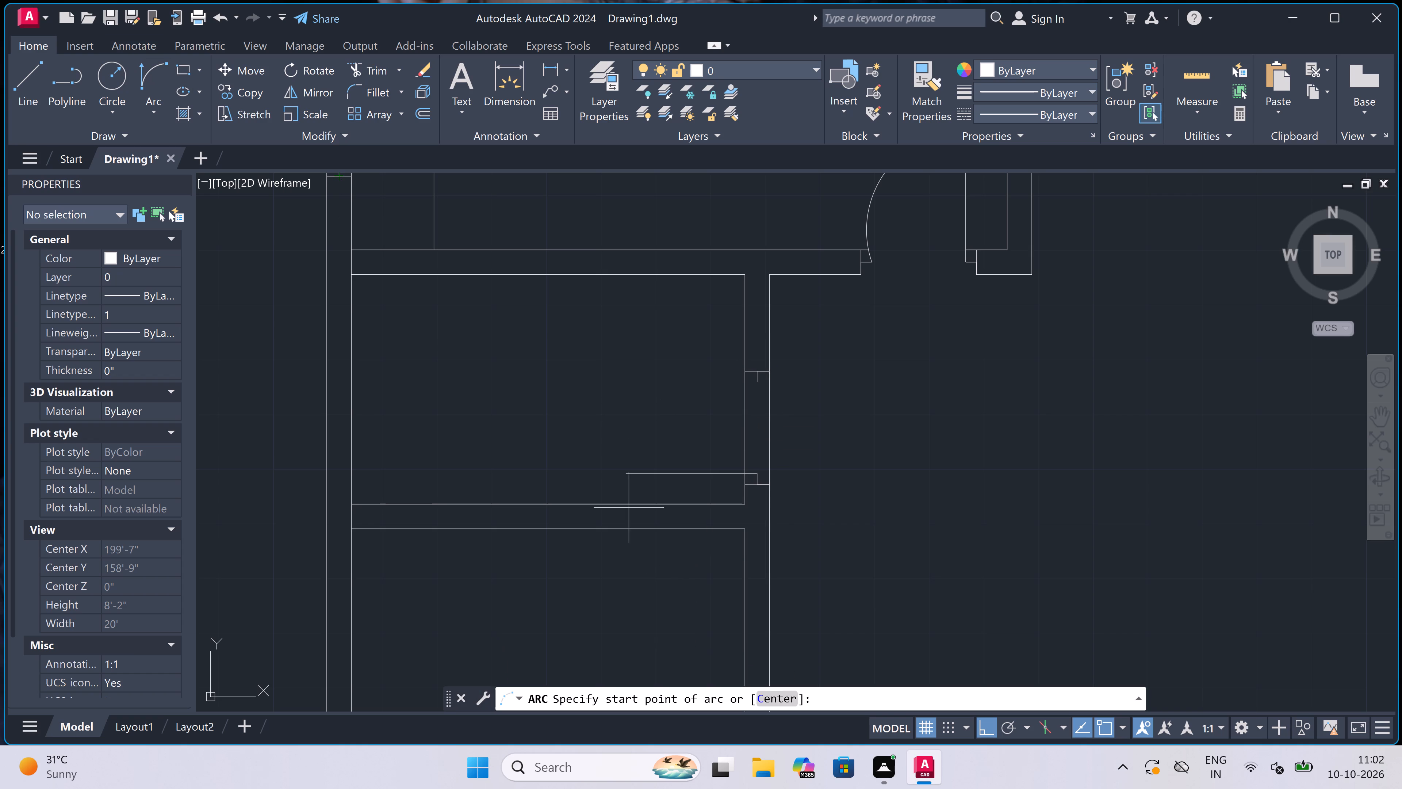
{"action": "left_click", "coordinate": [623, 472]}
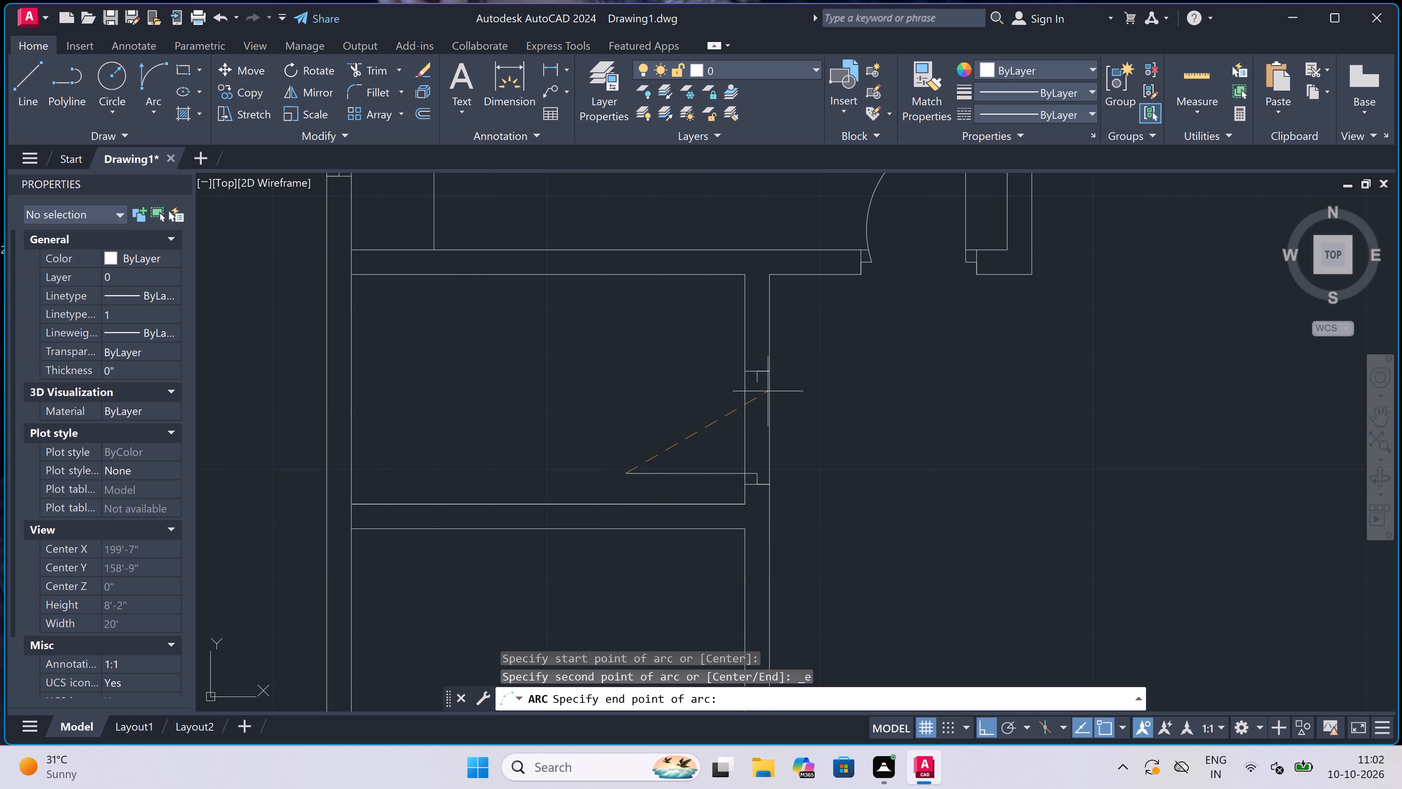
{"action": "left_click", "coordinate": [762, 382]}
{"action": "left_click", "coordinate": [720, 323]}
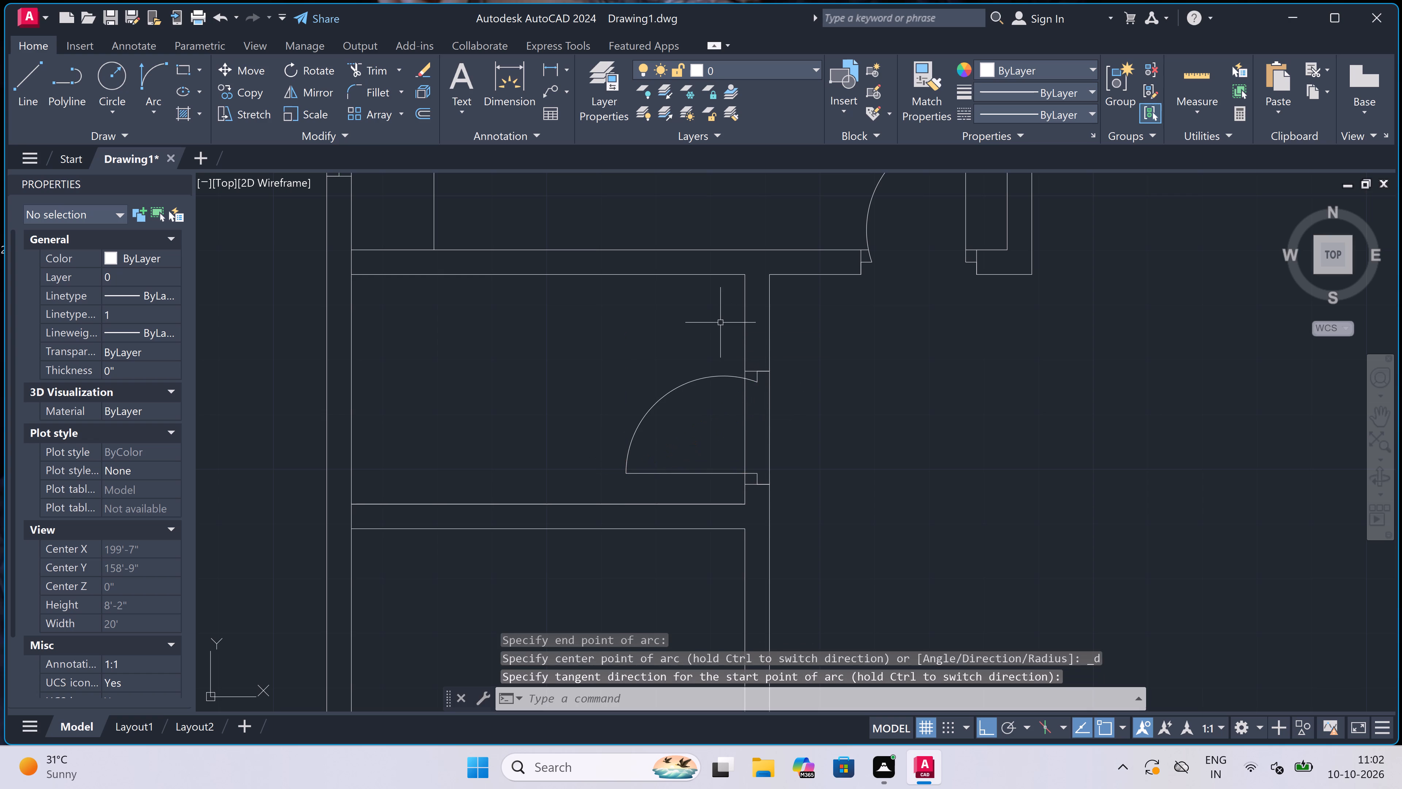
Trim both wall lines between the two jambs to open the upper small west room's doorway.
{"action": "type", "text": "tr"}
{"action": "key", "text": "space"}
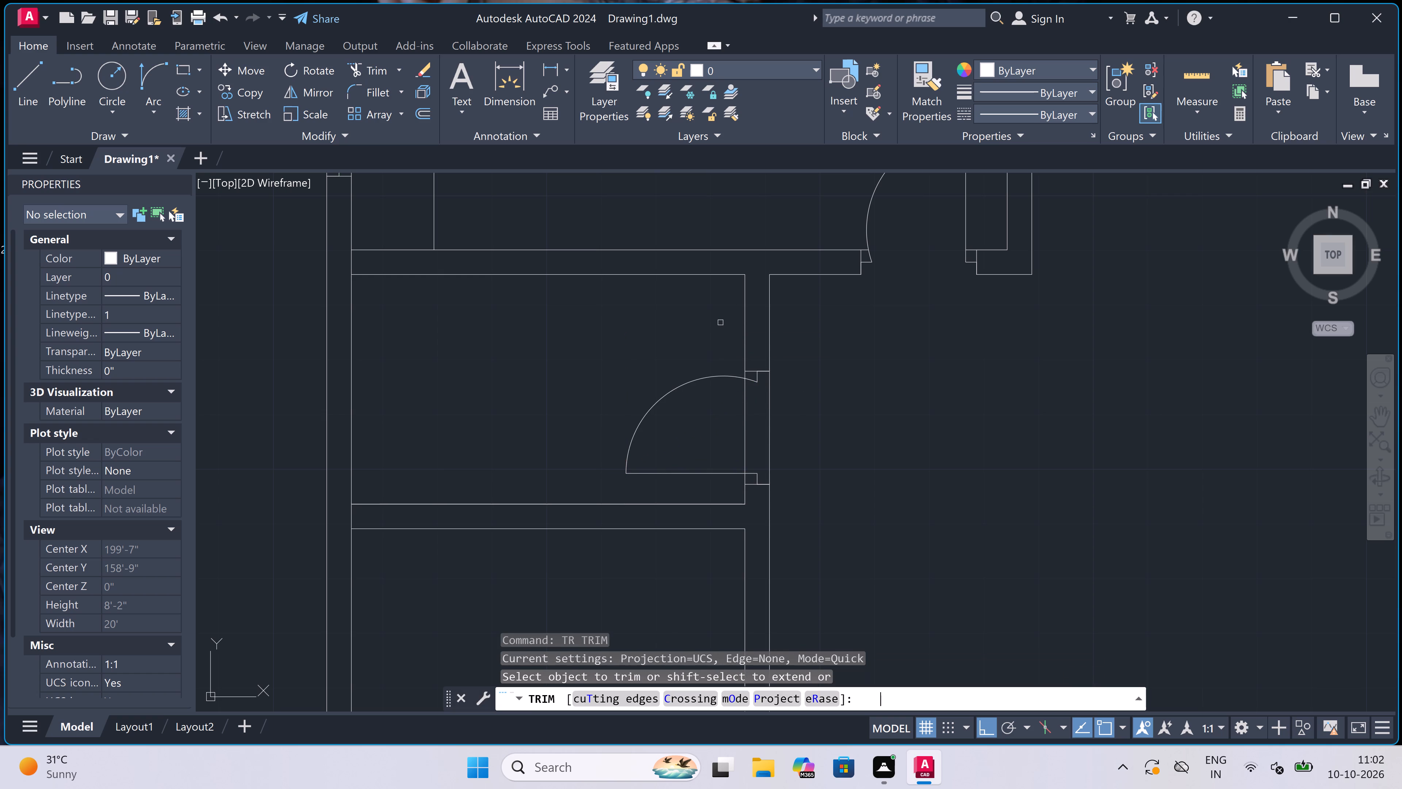
{"action": "scroll", "coordinate": [719, 321], "scroll_direction": "down", "scroll_amount": 2}
{"action": "scroll", "coordinate": [724, 359], "scroll_direction": "up", "scroll_amount": 2}
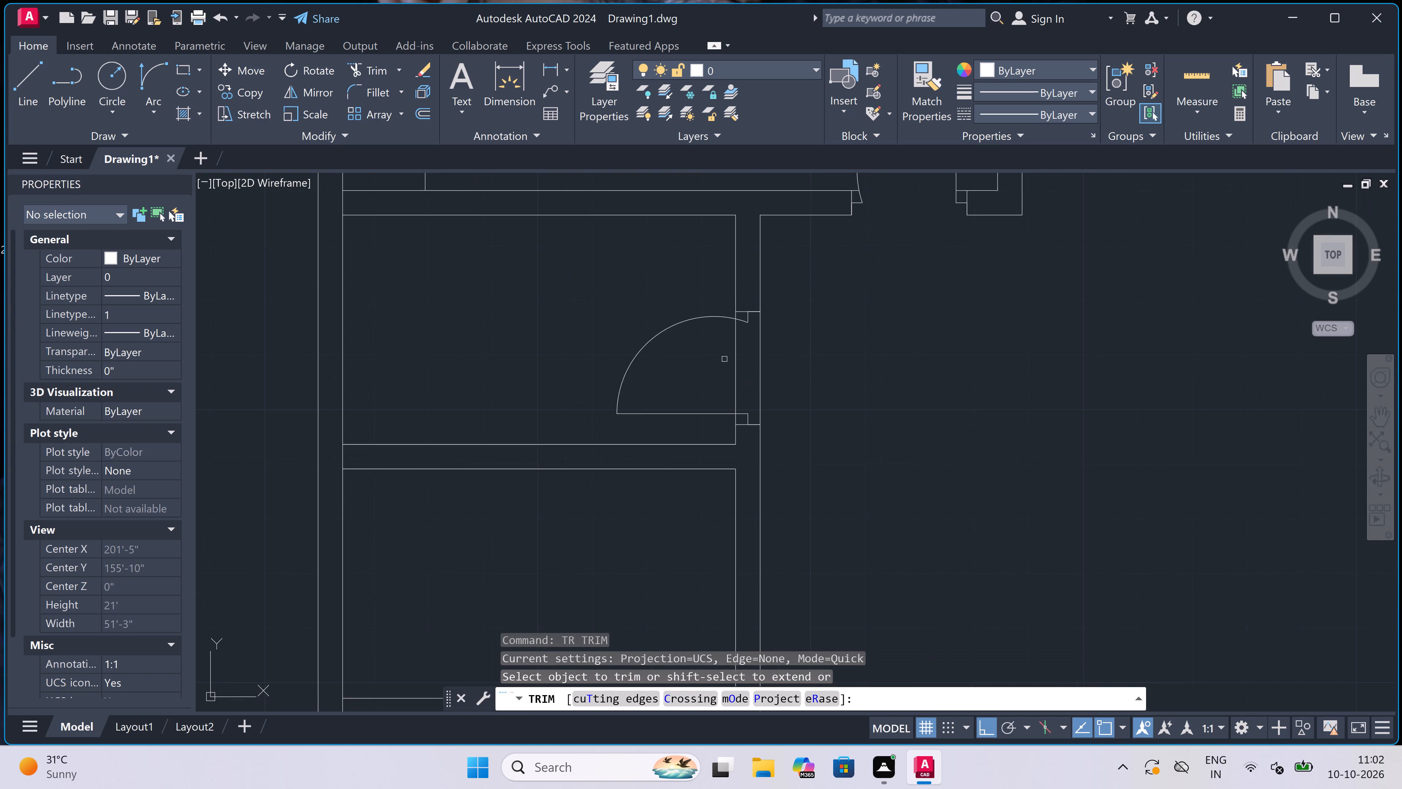
{"action": "double_click", "coordinate": [724, 358]}
{"action": "left_click", "coordinate": [870, 364]}
{"action": "scroll", "coordinate": [628, 361], "scroll_direction": "down", "scroll_amount": 5}
{"action": "scroll", "coordinate": [625, 377], "scroll_direction": "up", "scroll_amount": 3}
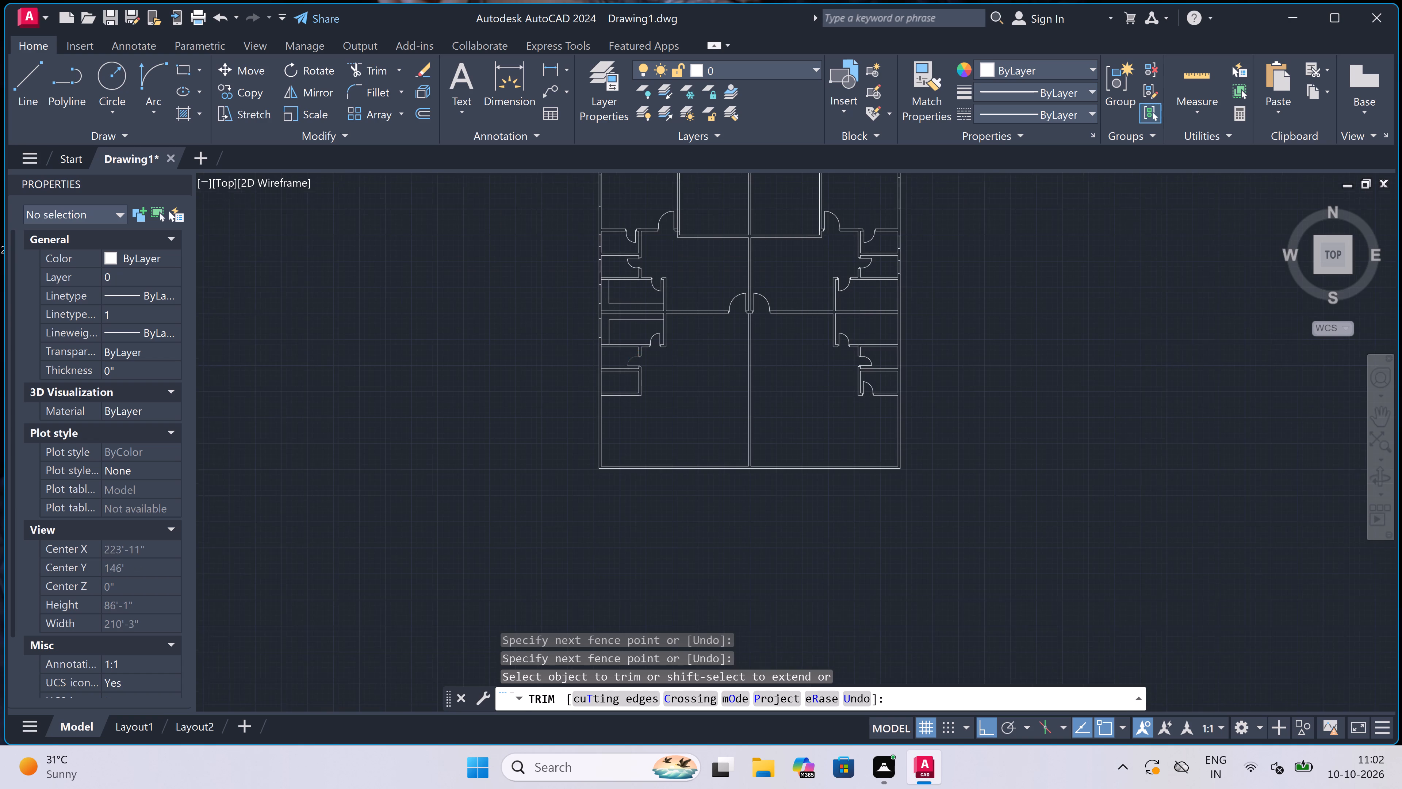
{"action": "key", "text": "Escape"}
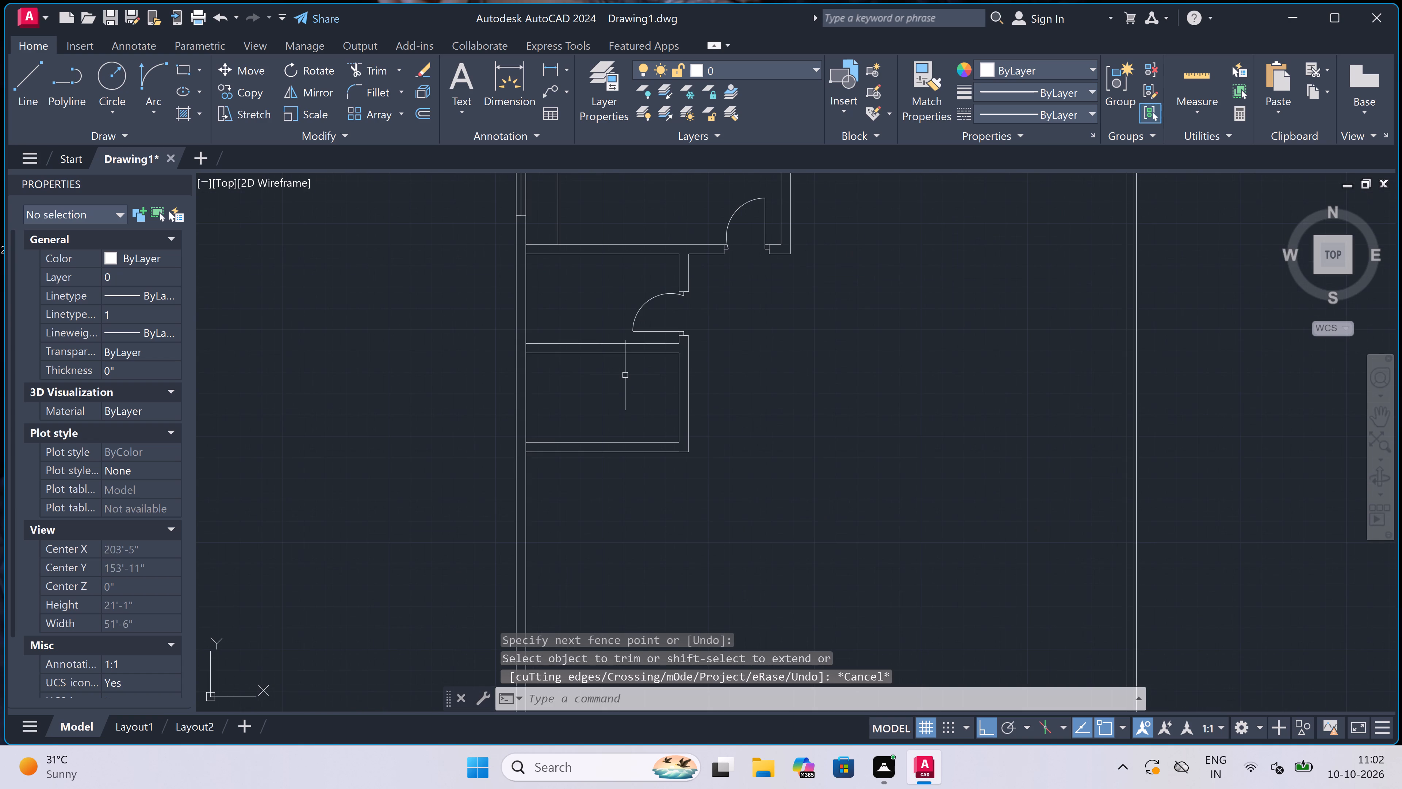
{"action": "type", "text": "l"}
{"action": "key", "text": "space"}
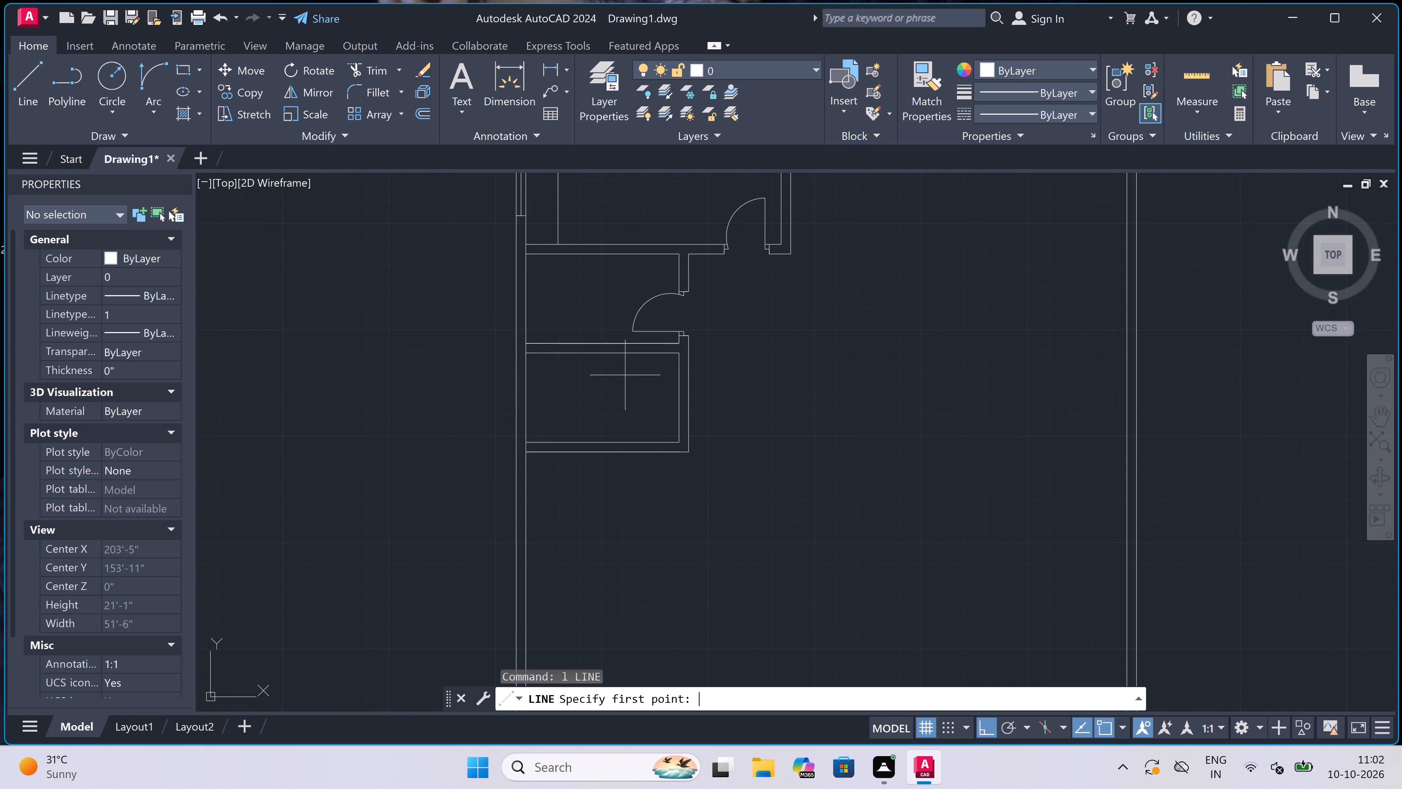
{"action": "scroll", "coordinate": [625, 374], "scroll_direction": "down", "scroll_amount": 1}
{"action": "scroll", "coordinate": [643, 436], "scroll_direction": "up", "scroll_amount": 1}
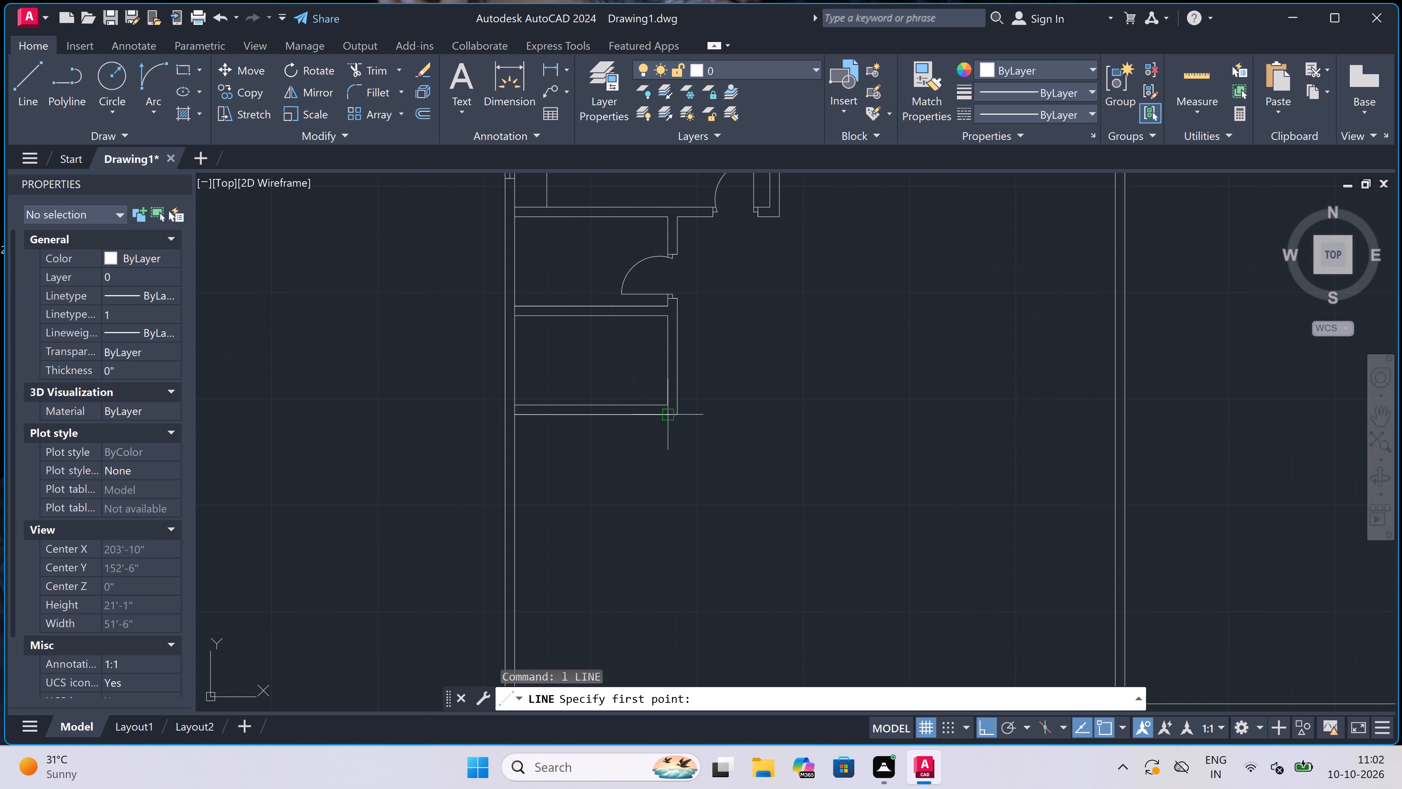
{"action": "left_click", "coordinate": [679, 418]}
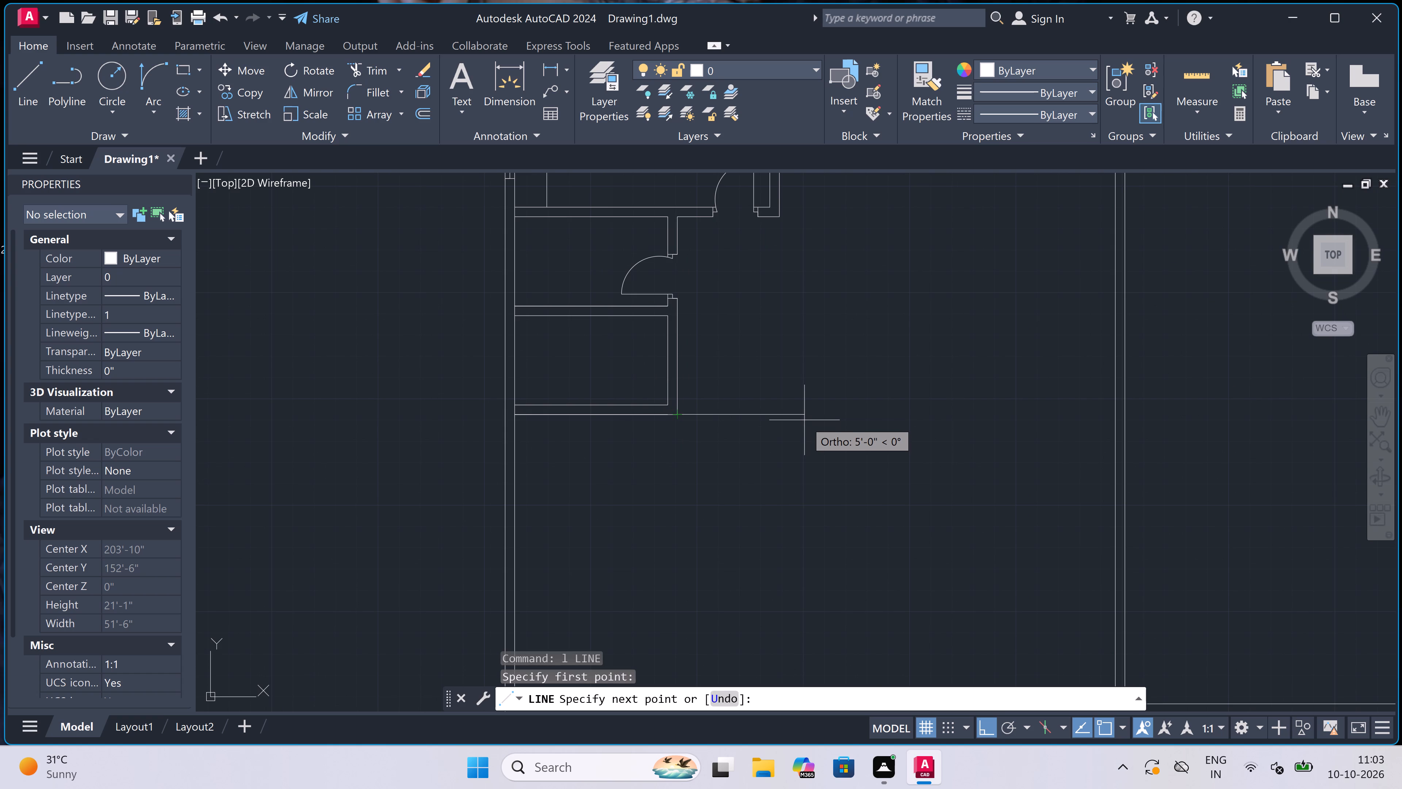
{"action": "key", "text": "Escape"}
Draw a line 10' east from the lower small west room's outer southwest corner, continuing south to the outer wall's inner face.
{"action": "key", "text": "space"}
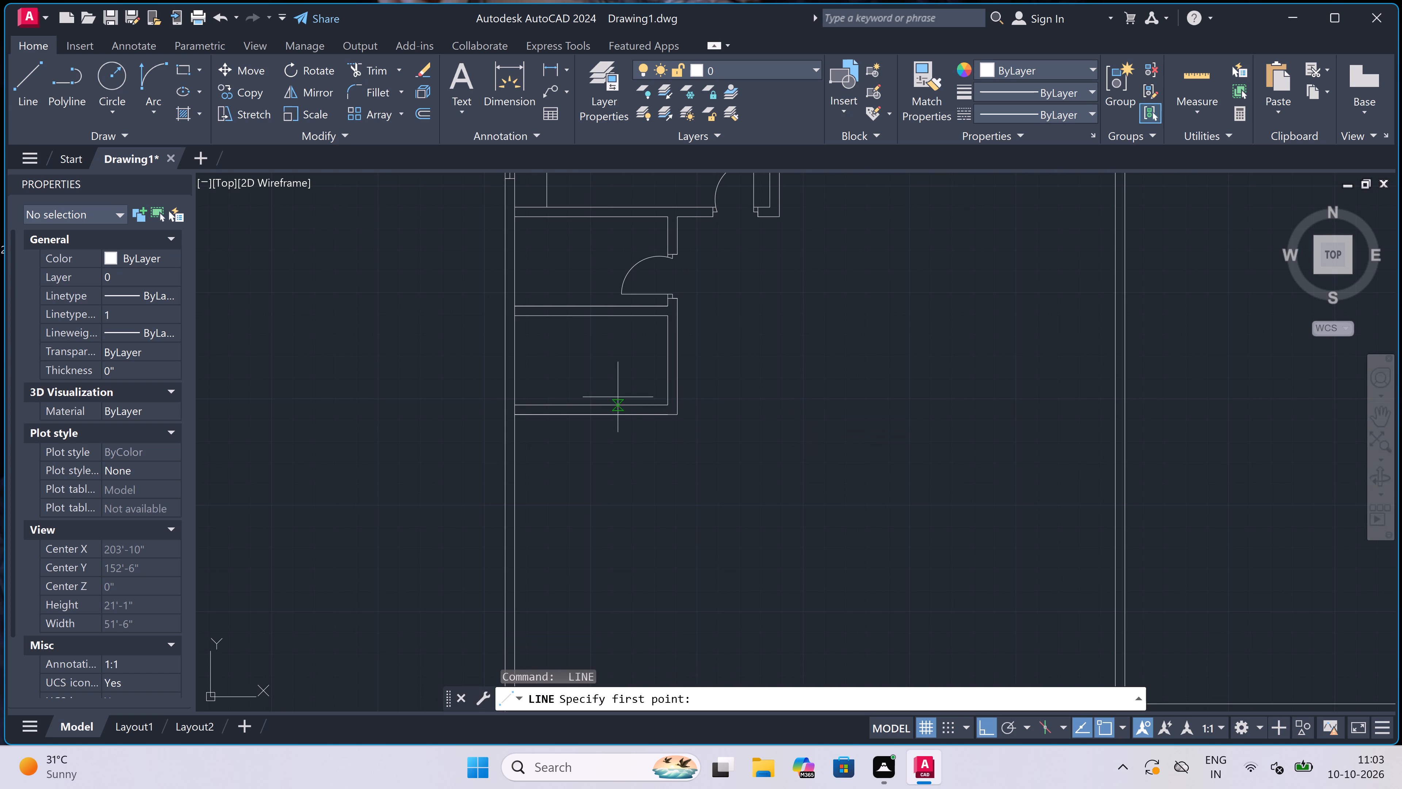
{"action": "scroll", "coordinate": [555, 396], "scroll_direction": "down", "scroll_amount": 2}
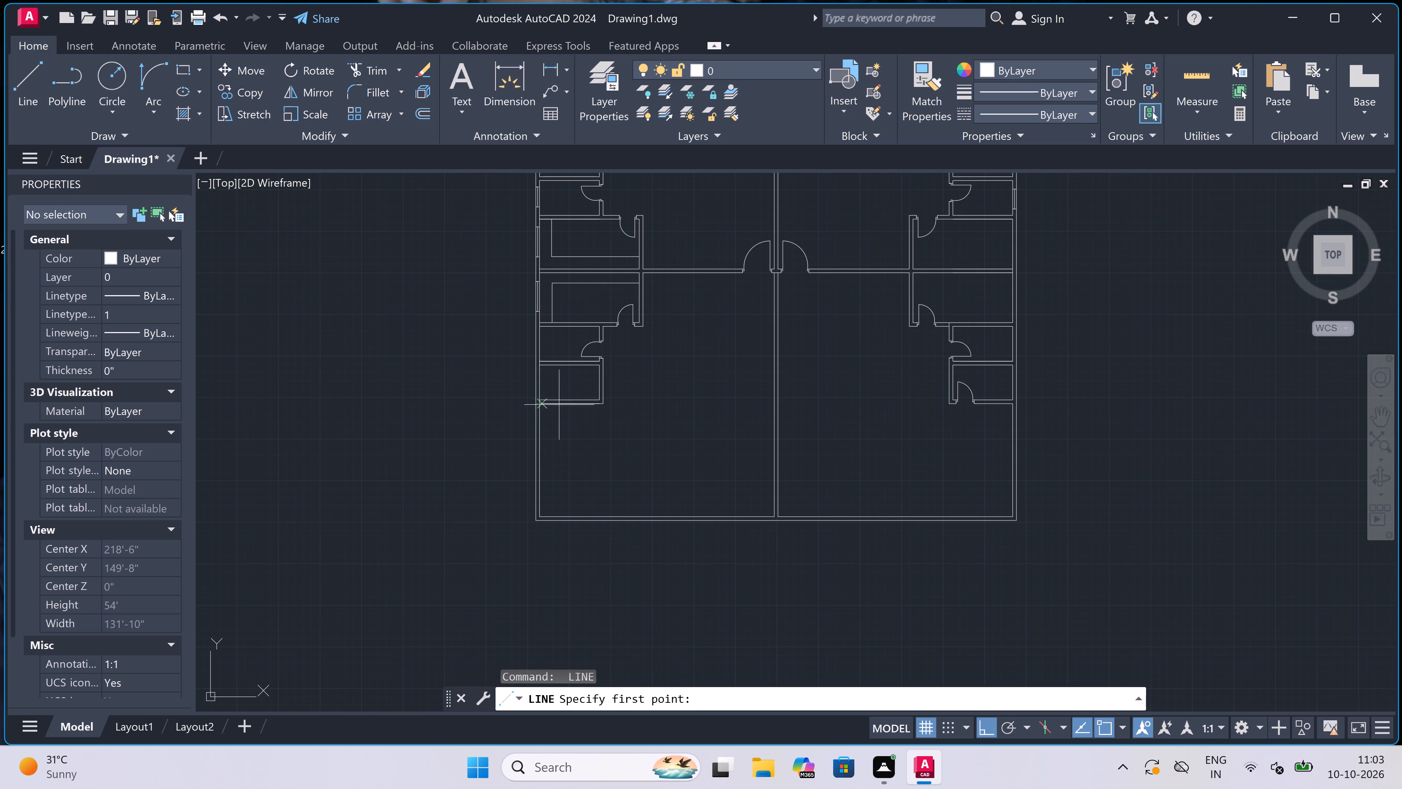
{"action": "left_click", "coordinate": [543, 403]}
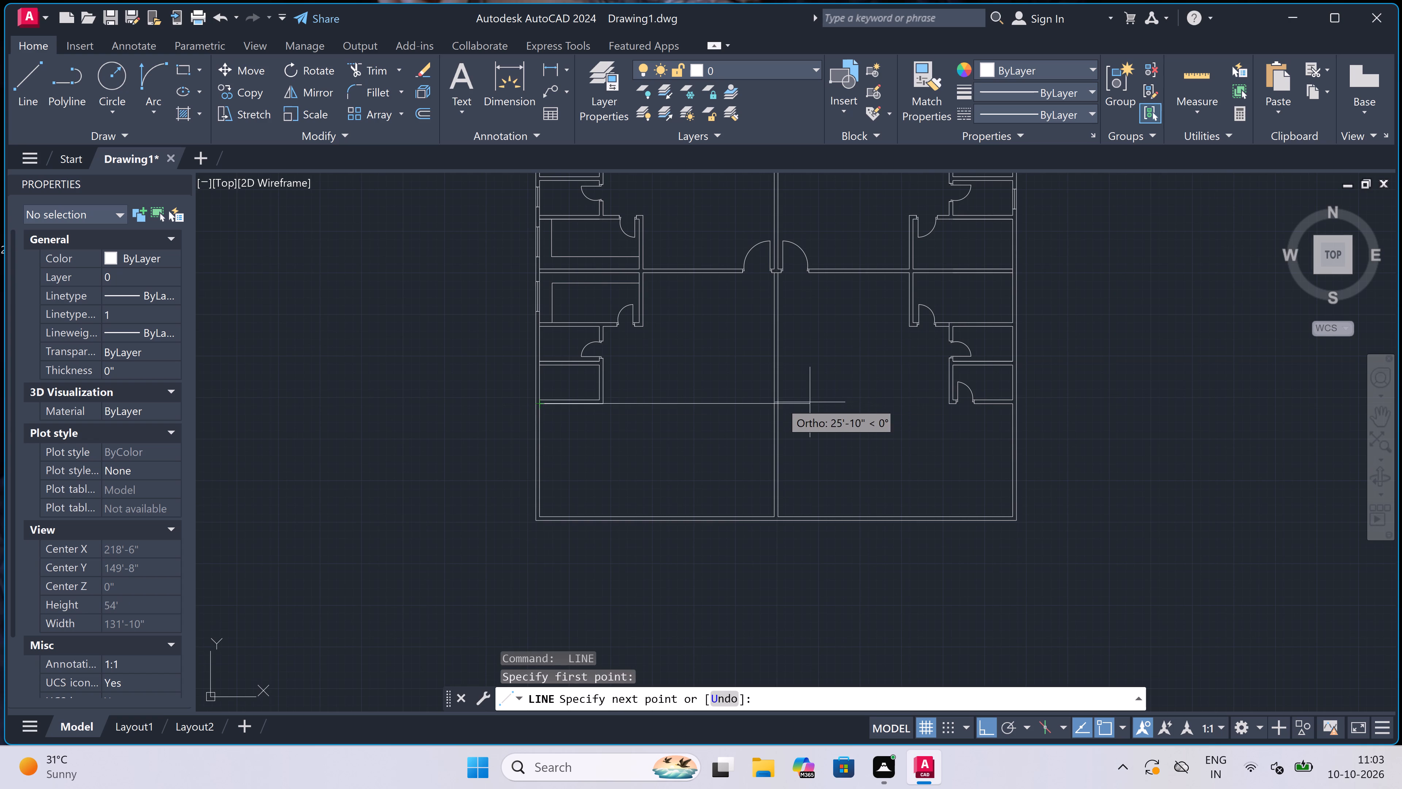
{"action": "type", "text": "10'"}
{"action": "key", "text": "space"}
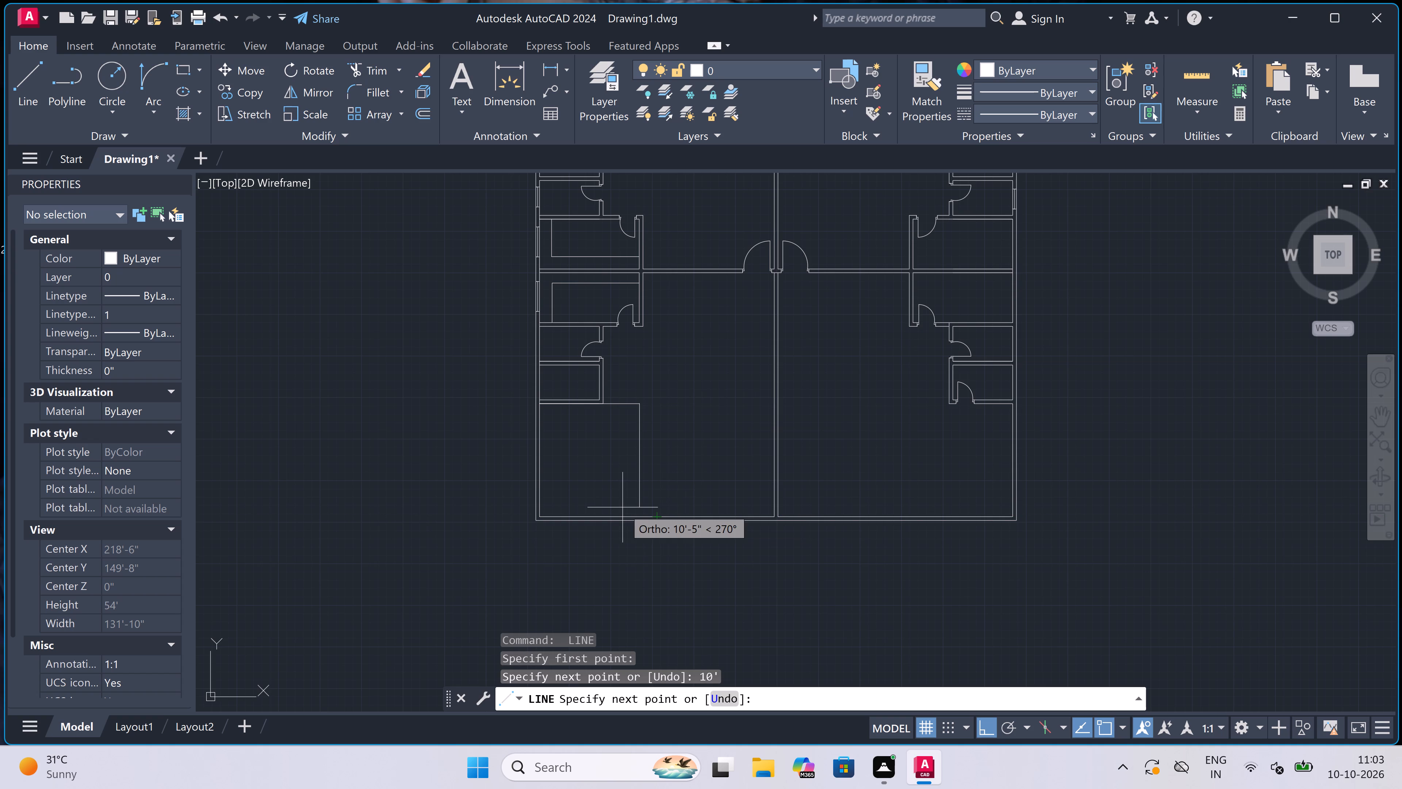
{"action": "scroll", "coordinate": [628, 517], "scroll_direction": "up", "scroll_amount": 2}
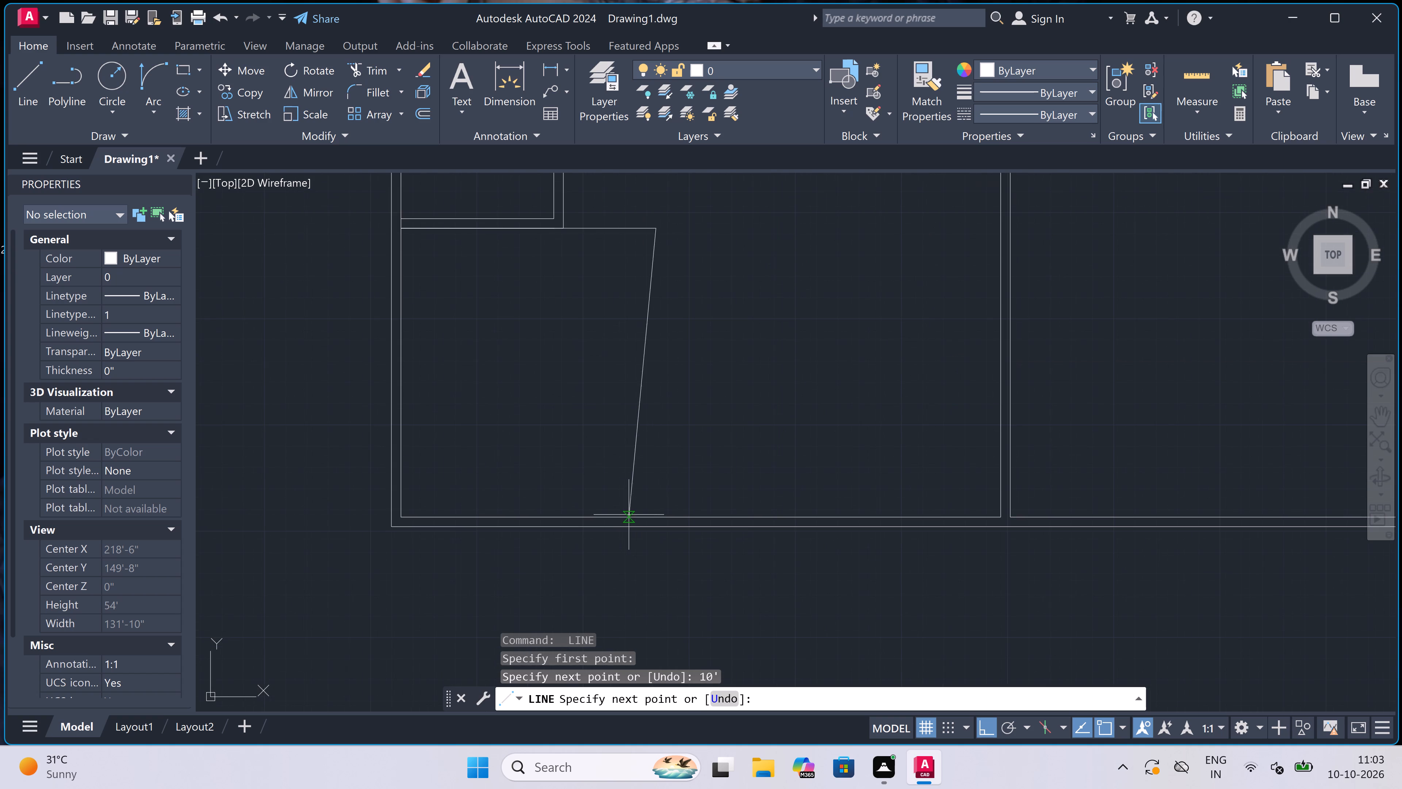
{"action": "left_click", "coordinate": [652, 519]}
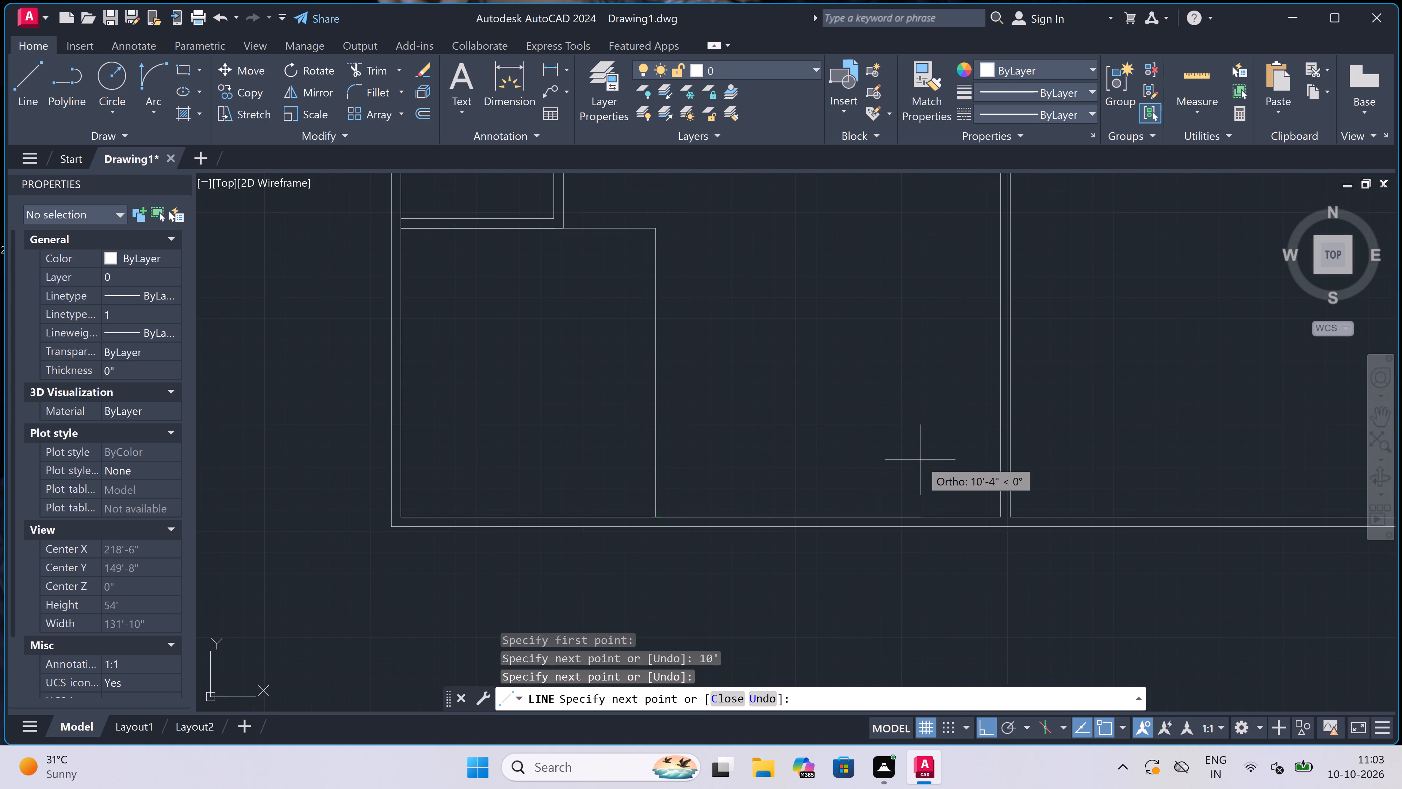
Draw the outer face of the new room's 4.5" east and north walls, ending at the lower small room's east wall.
{"action": "type", "text": "4.5"}
{"action": "type", "text": "\""}
{"action": "key", "text": "space"}
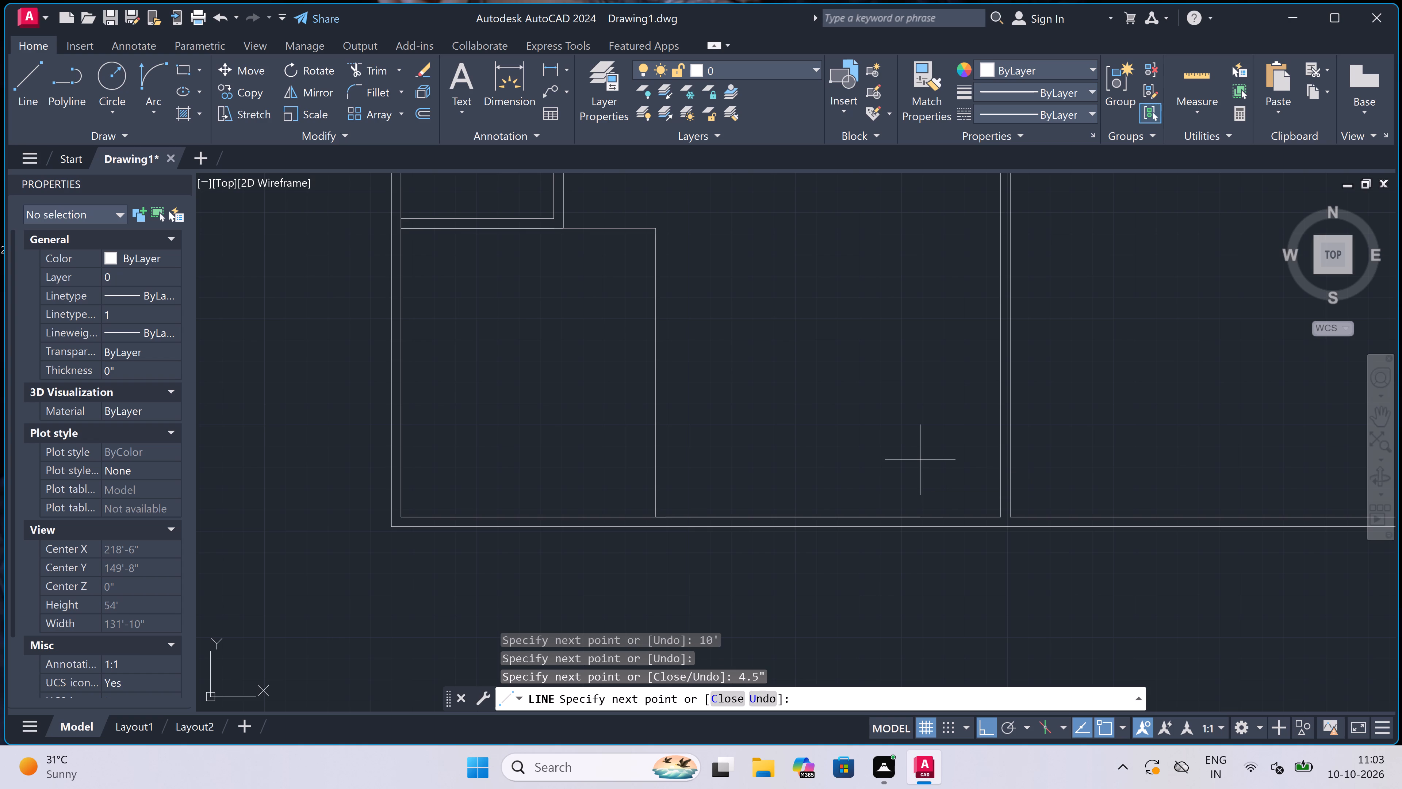
{"action": "scroll", "coordinate": [759, 385], "scroll_direction": "down", "scroll_amount": 2}
{"action": "scroll", "coordinate": [723, 249], "scroll_direction": "up", "scroll_amount": 3}
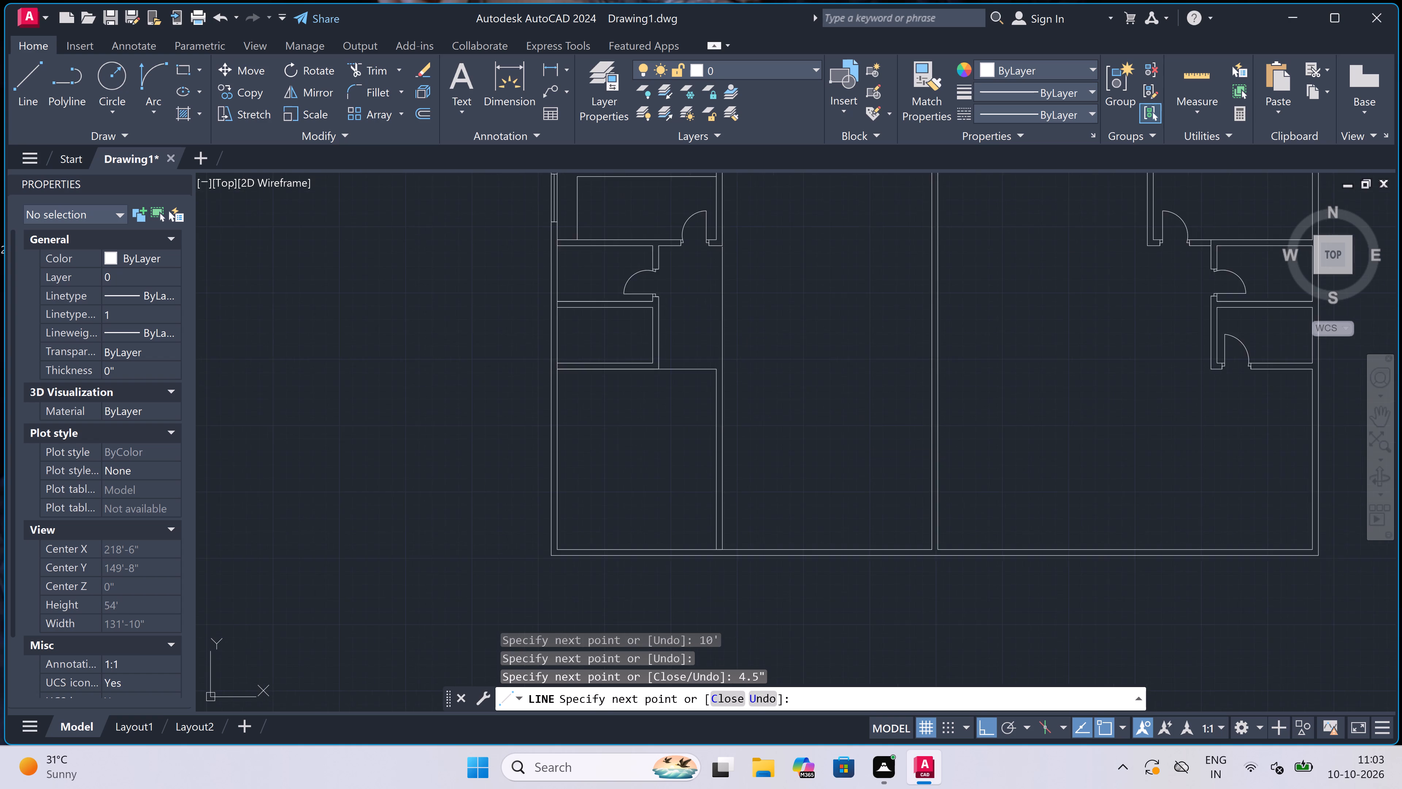
{"action": "scroll", "coordinate": [710, 547], "scroll_direction": "up", "scroll_amount": 2}
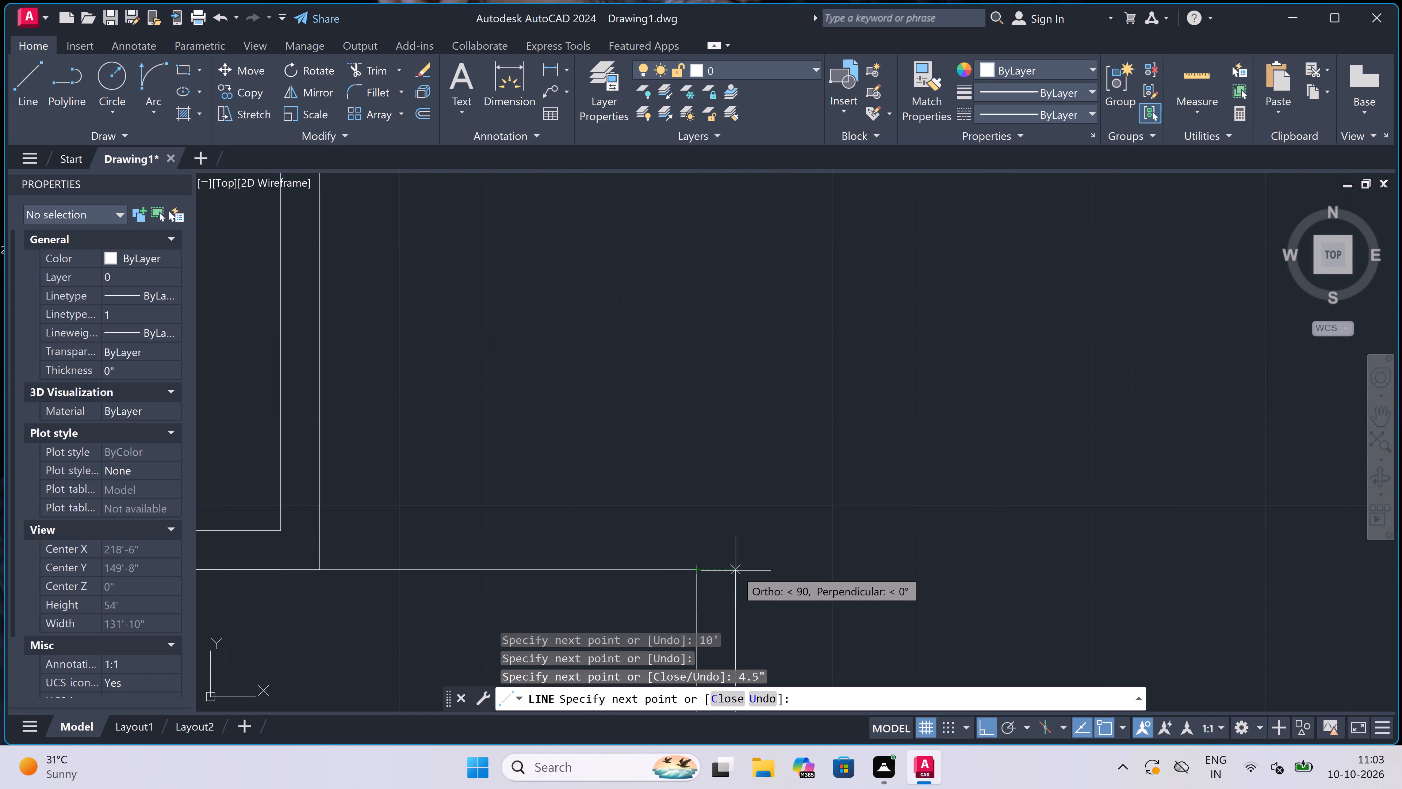
{"action": "left_click", "coordinate": [736, 570]}
{"action": "type", "text": "4.5"}
{"action": "type", "text": "\""}
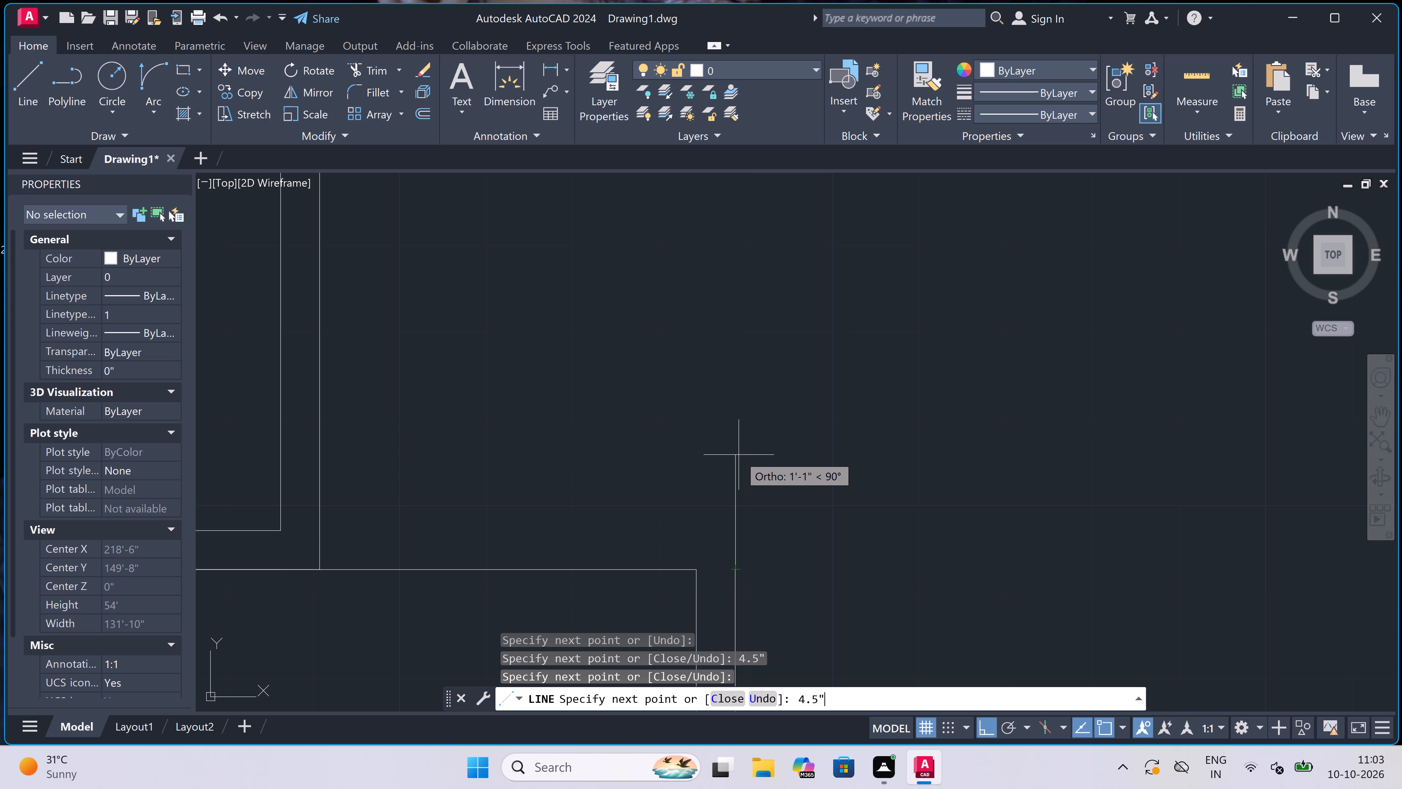
{"action": "key", "text": "space"}
{"action": "scroll", "coordinate": [741, 415], "scroll_direction": "down", "scroll_amount": 1}
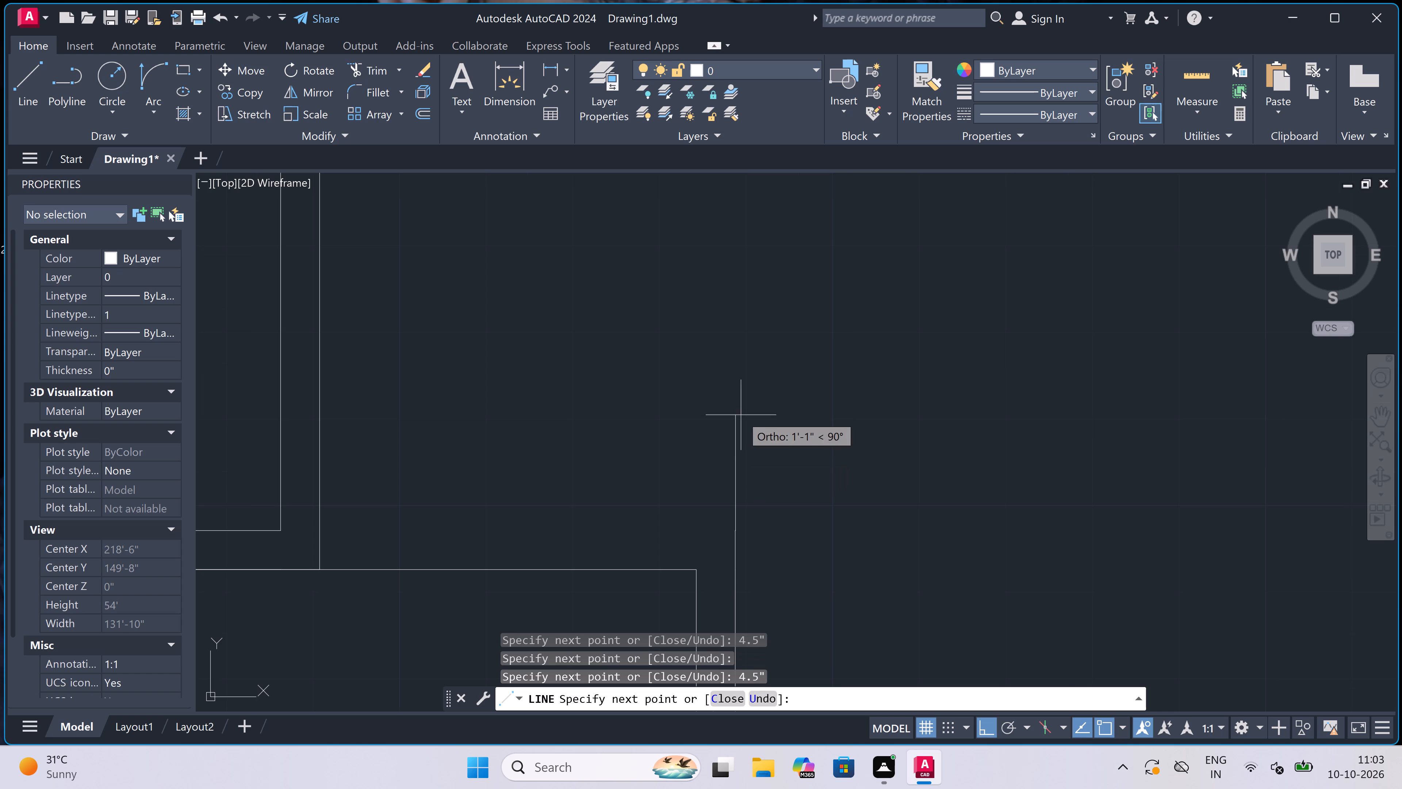
{"action": "scroll", "coordinate": [467, 485], "scroll_direction": "up", "scroll_amount": 1}
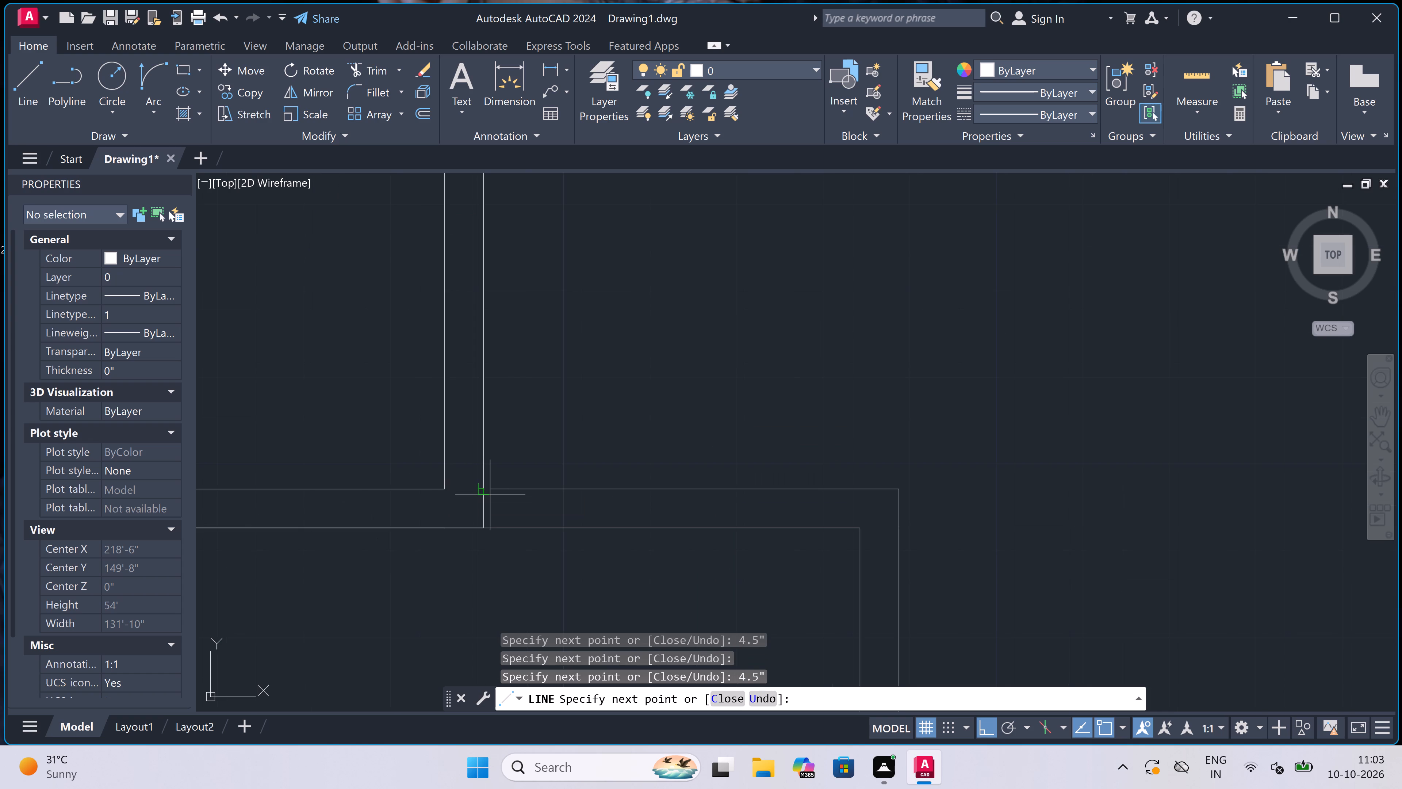
{"action": "left_click", "coordinate": [490, 495]}
{"action": "key", "text": "Escape"}
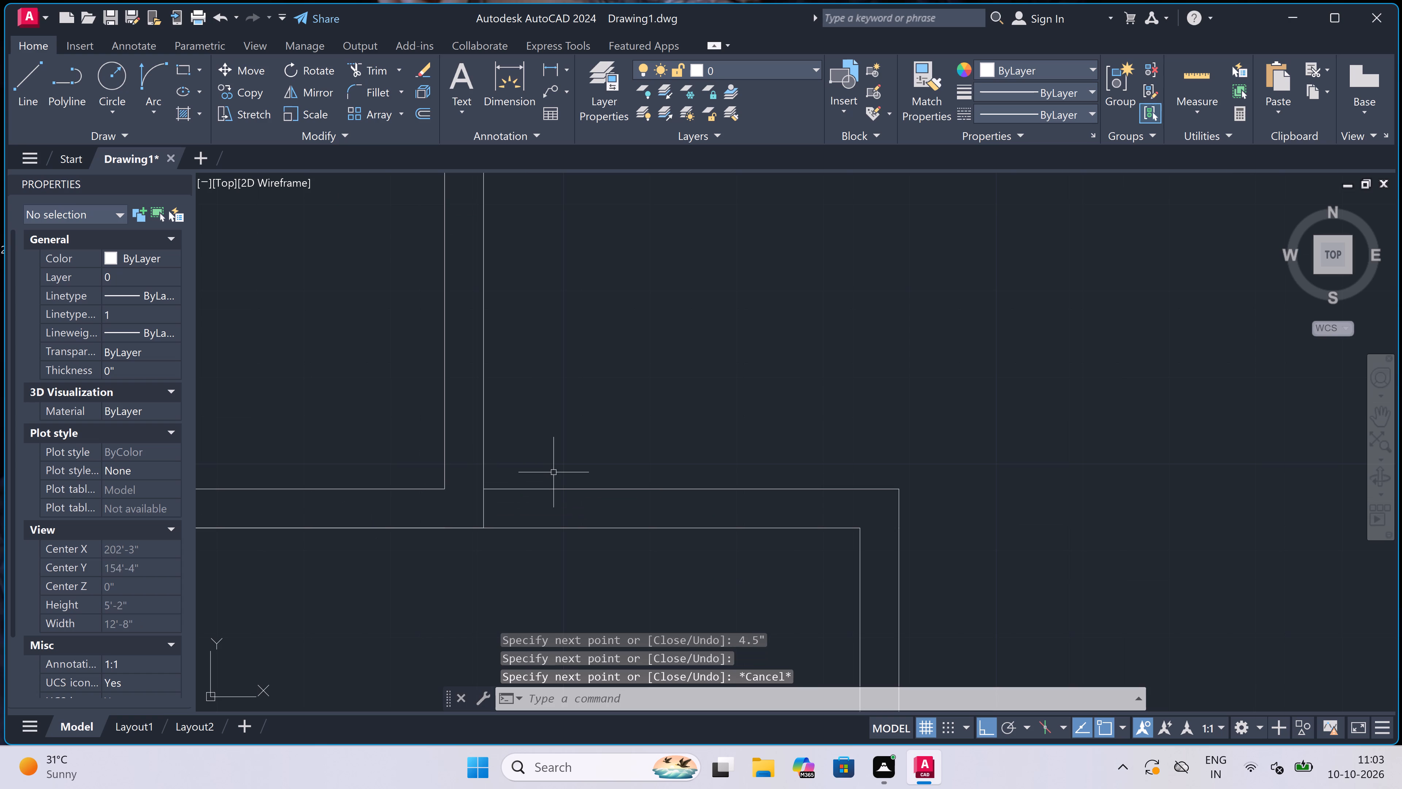
Trim the short line crossing the junction of the lower small room's east wall and the new 4.5" north wall.
{"action": "type", "text": "tr"}
{"action": "key", "text": "space"}
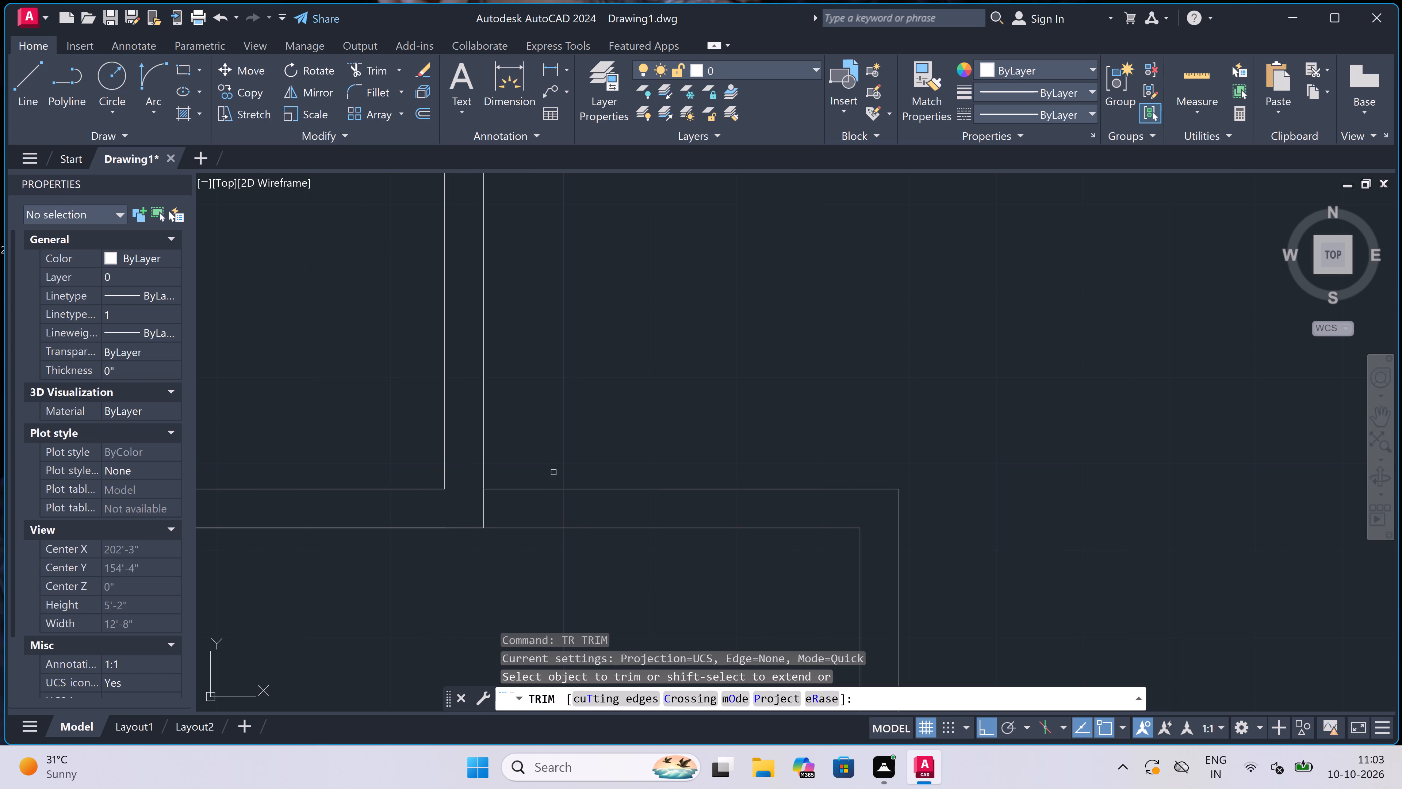
{"action": "left_click", "coordinate": [494, 506]}
{"action": "left_click", "coordinate": [472, 507]}
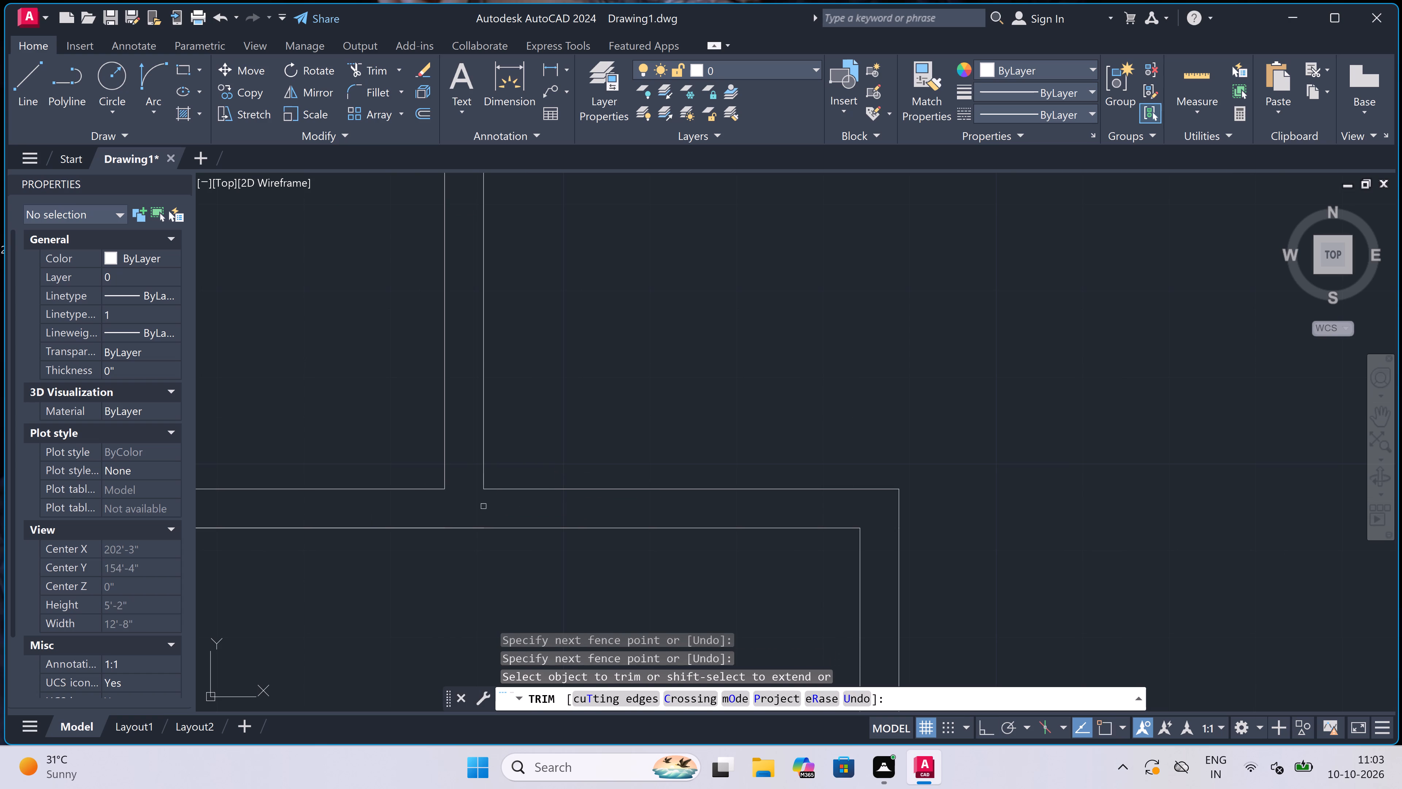
{"action": "scroll", "coordinate": [600, 427], "scroll_direction": "down", "scroll_amount": 5}
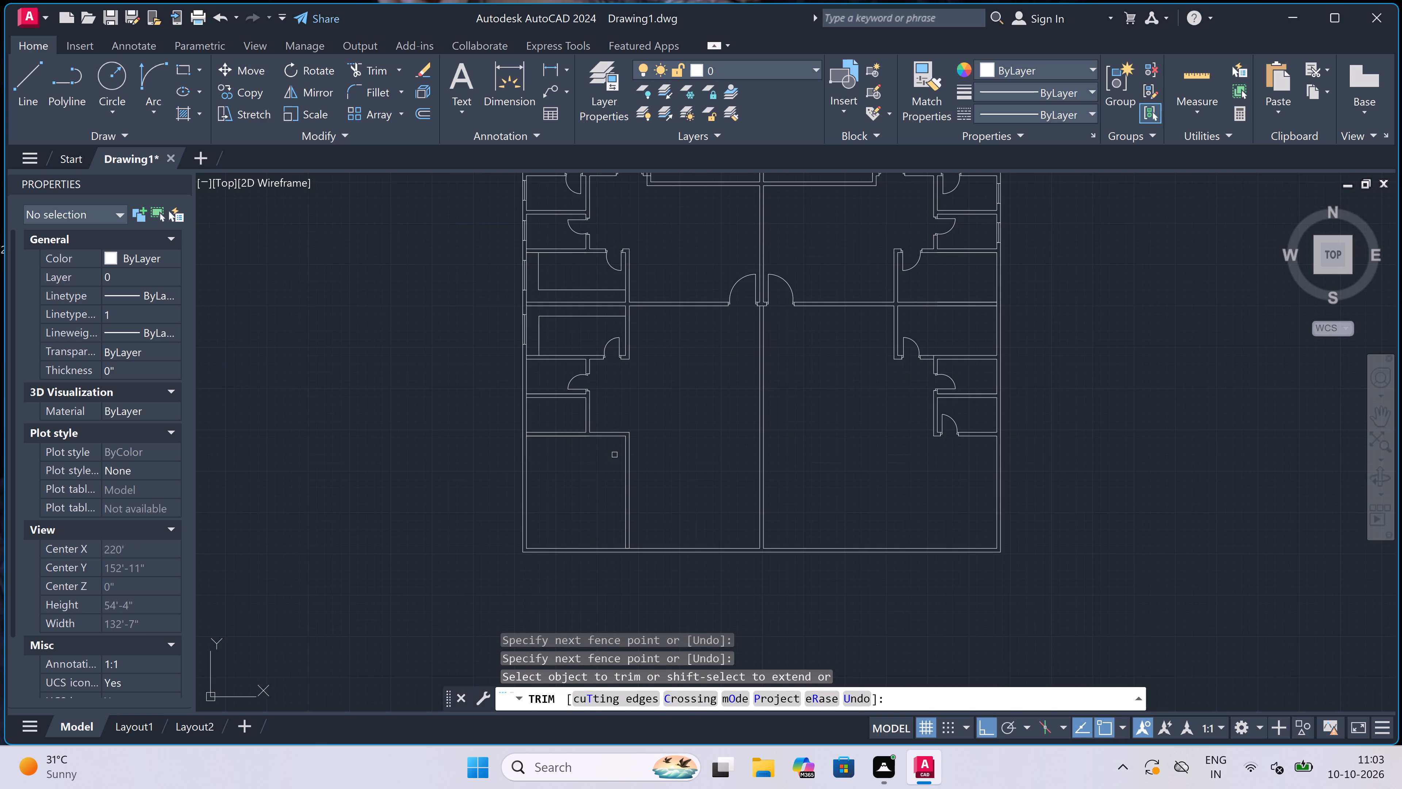
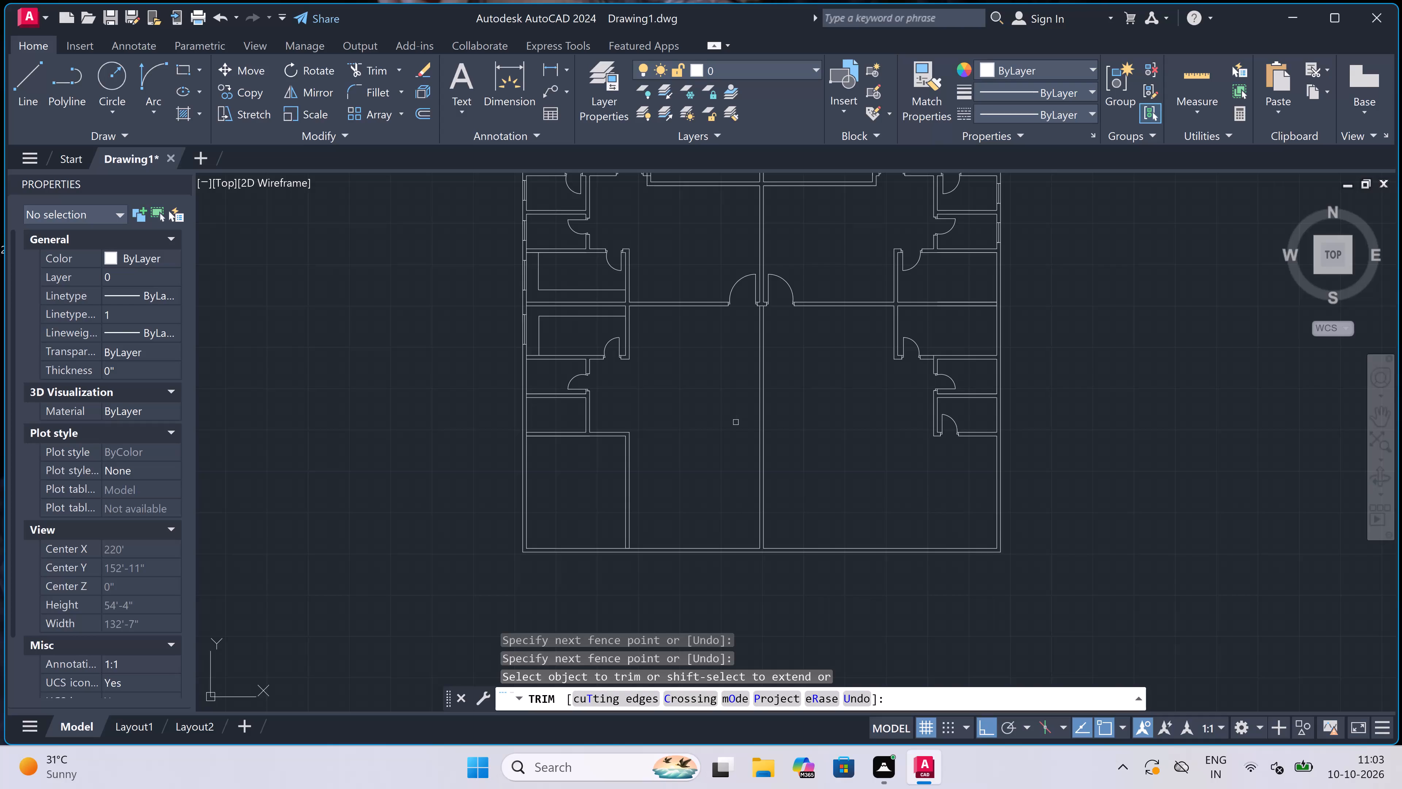
Draw a double-line wall, 4.5" thick, from the lower-left room's upper corner up and across to the small room's wall, returning to the inner corner.
{"action": "key", "text": "Escape"}
{"action": "type", "text": "l"}
{"action": "key", "text": "space"}
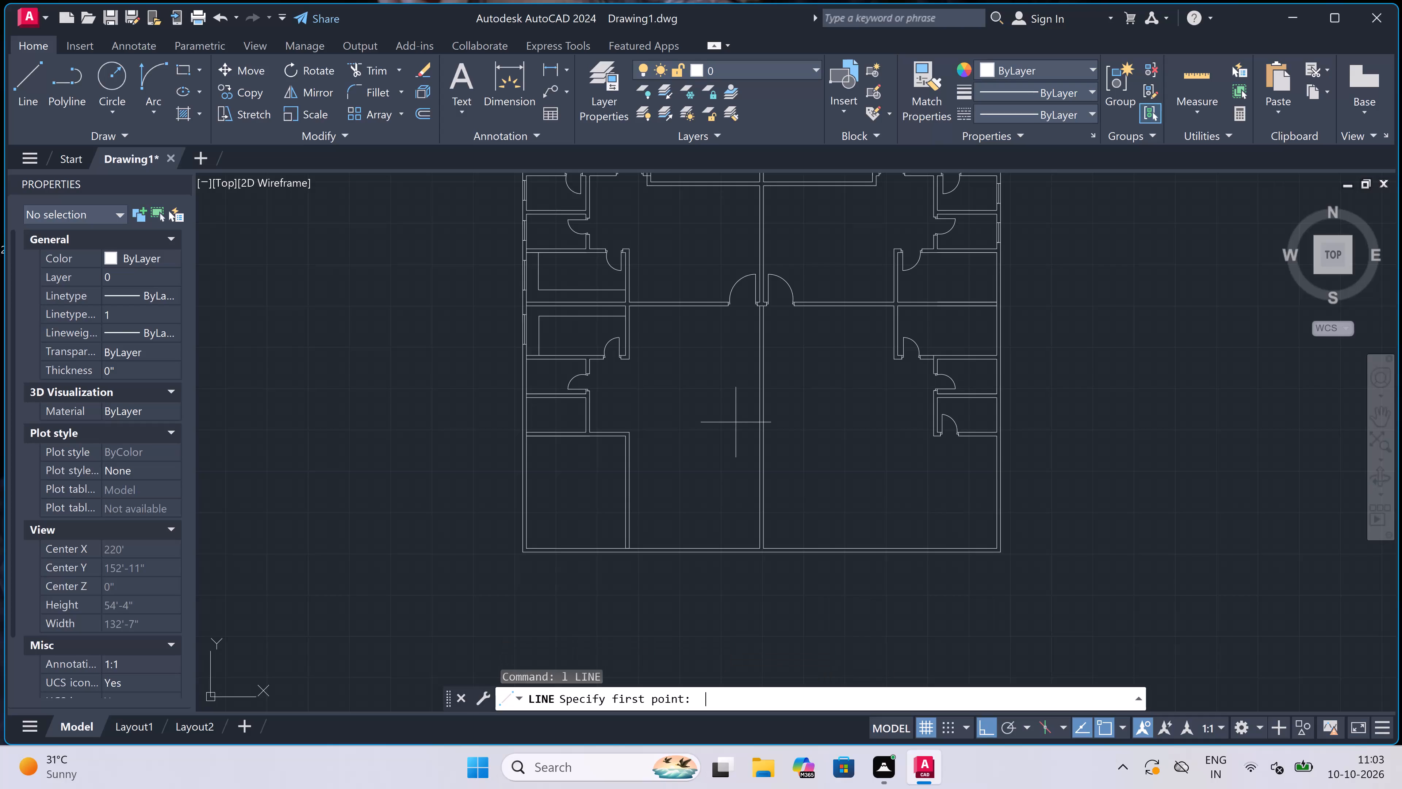
{"action": "scroll", "coordinate": [735, 422], "scroll_direction": "down", "scroll_amount": 2}
{"action": "scroll", "coordinate": [705, 430], "scroll_direction": "up", "scroll_amount": 2}
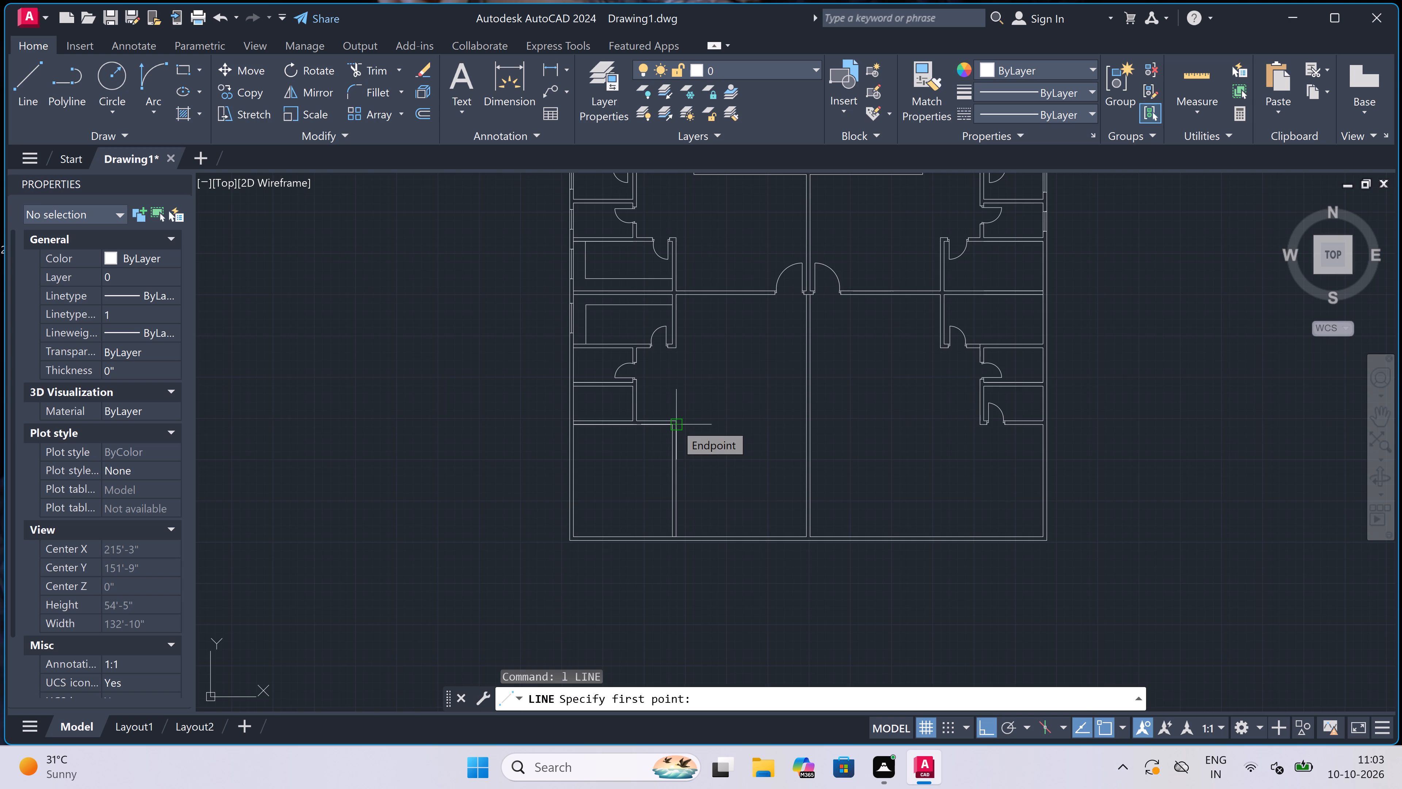
{"action": "scroll", "coordinate": [675, 424], "scroll_direction": "up", "scroll_amount": 1}
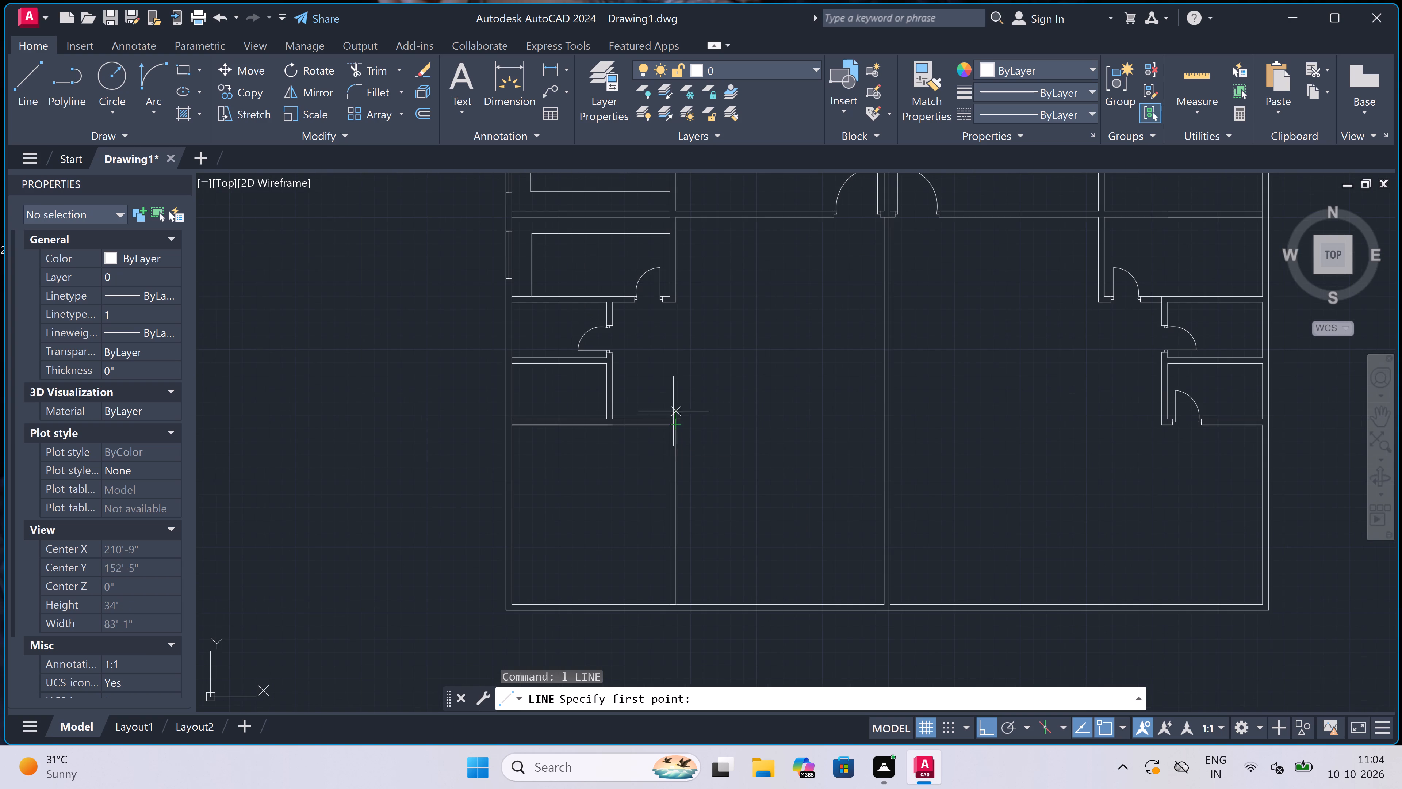
{"action": "scroll", "coordinate": [668, 401], "scroll_direction": "up", "scroll_amount": 1}
{"action": "left_click", "coordinate": [679, 432]}
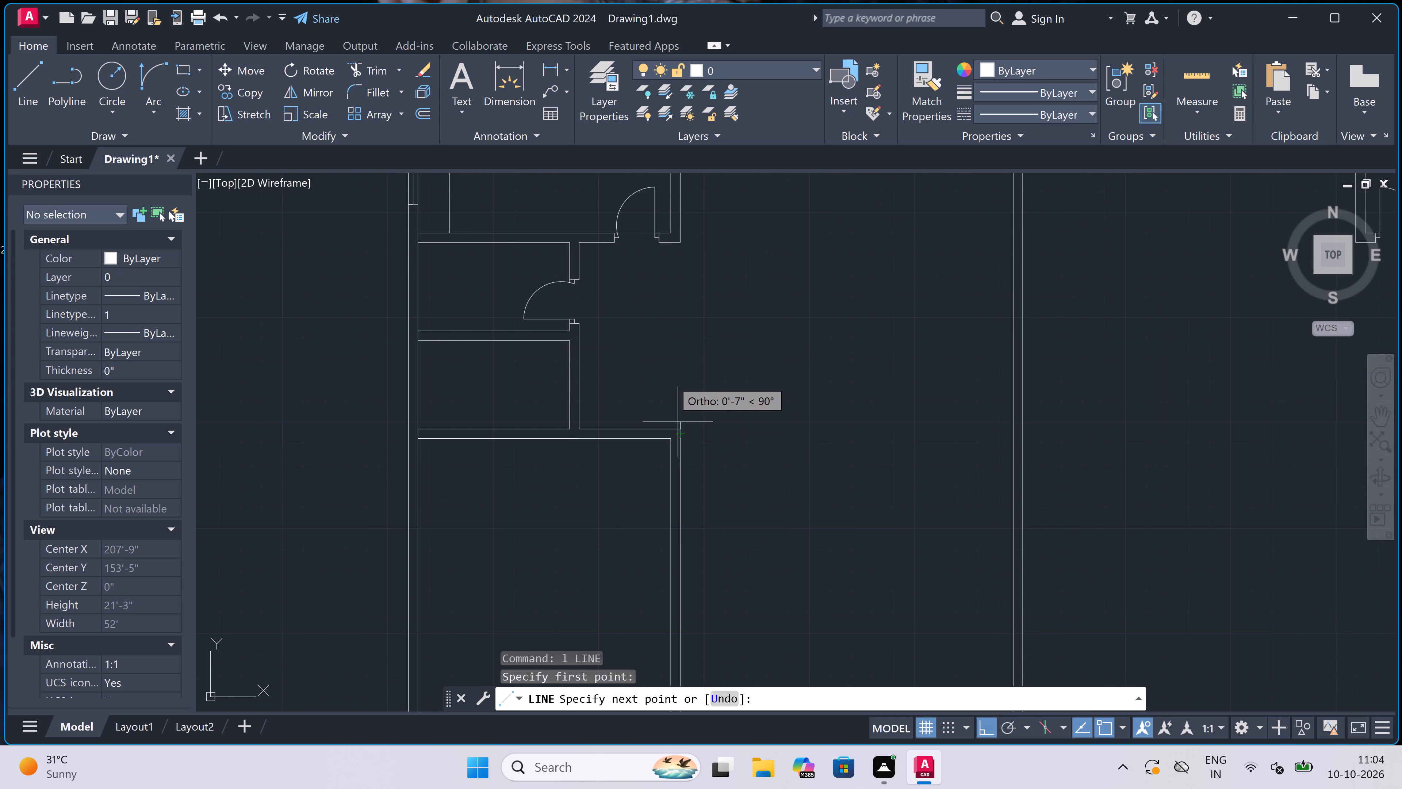
{"action": "scroll", "coordinate": [671, 380], "scroll_direction": "up", "scroll_amount": 2}
{"action": "left_click", "coordinate": [677, 367]}
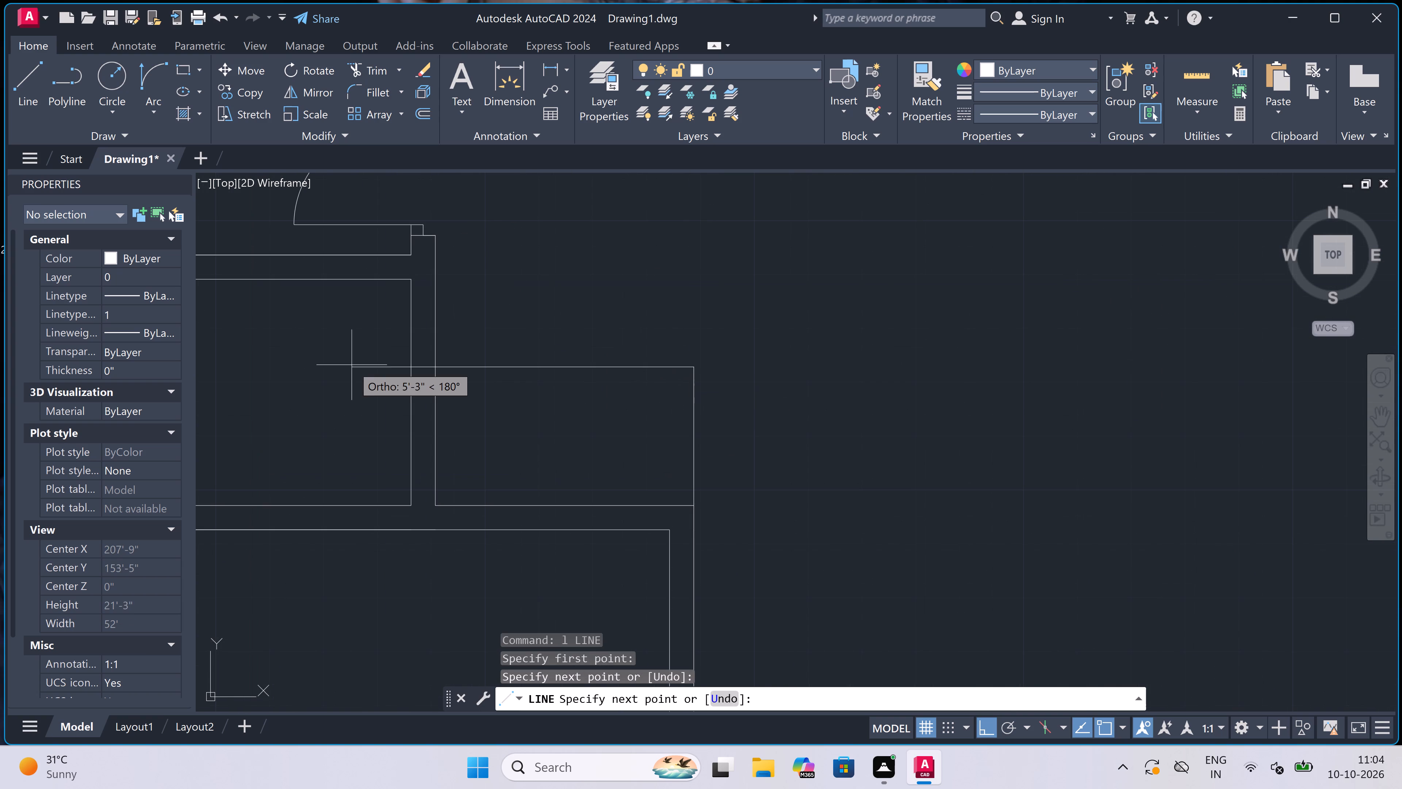
{"action": "left_click", "coordinate": [437, 368]}
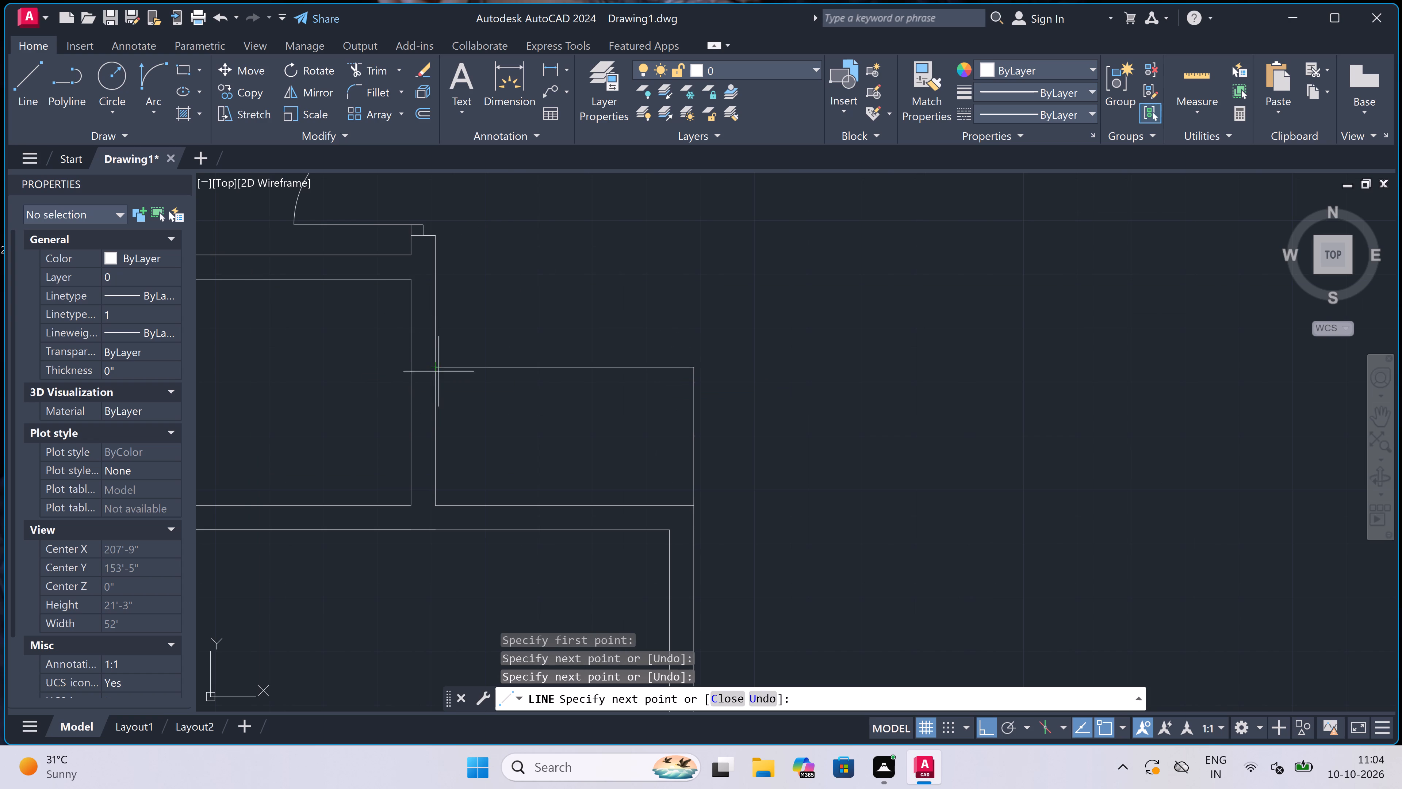
{"action": "type", "text": "4.5\""}
{"action": "key", "text": "space"}
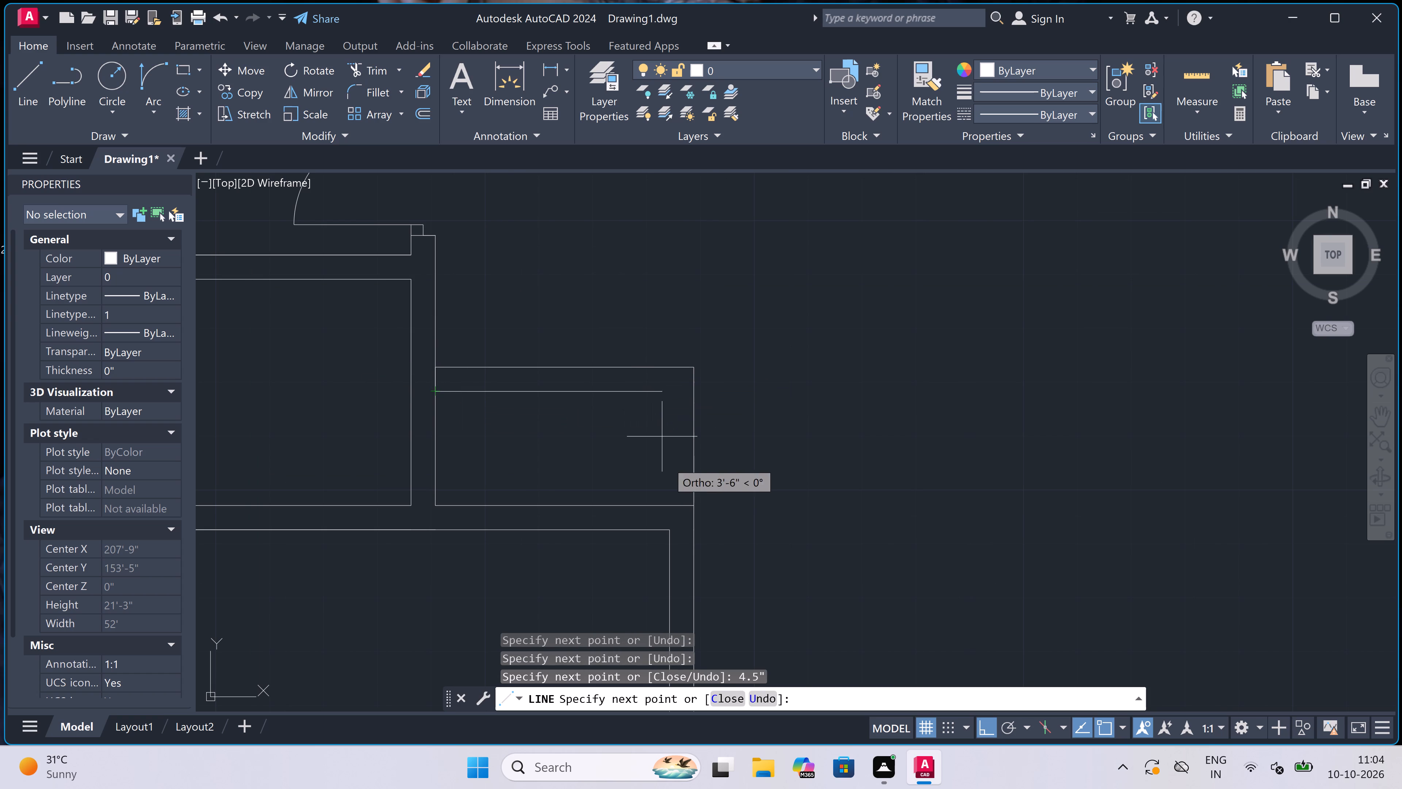
{"action": "left_click", "coordinate": [670, 396]}
{"action": "left_click", "coordinate": [671, 538]}
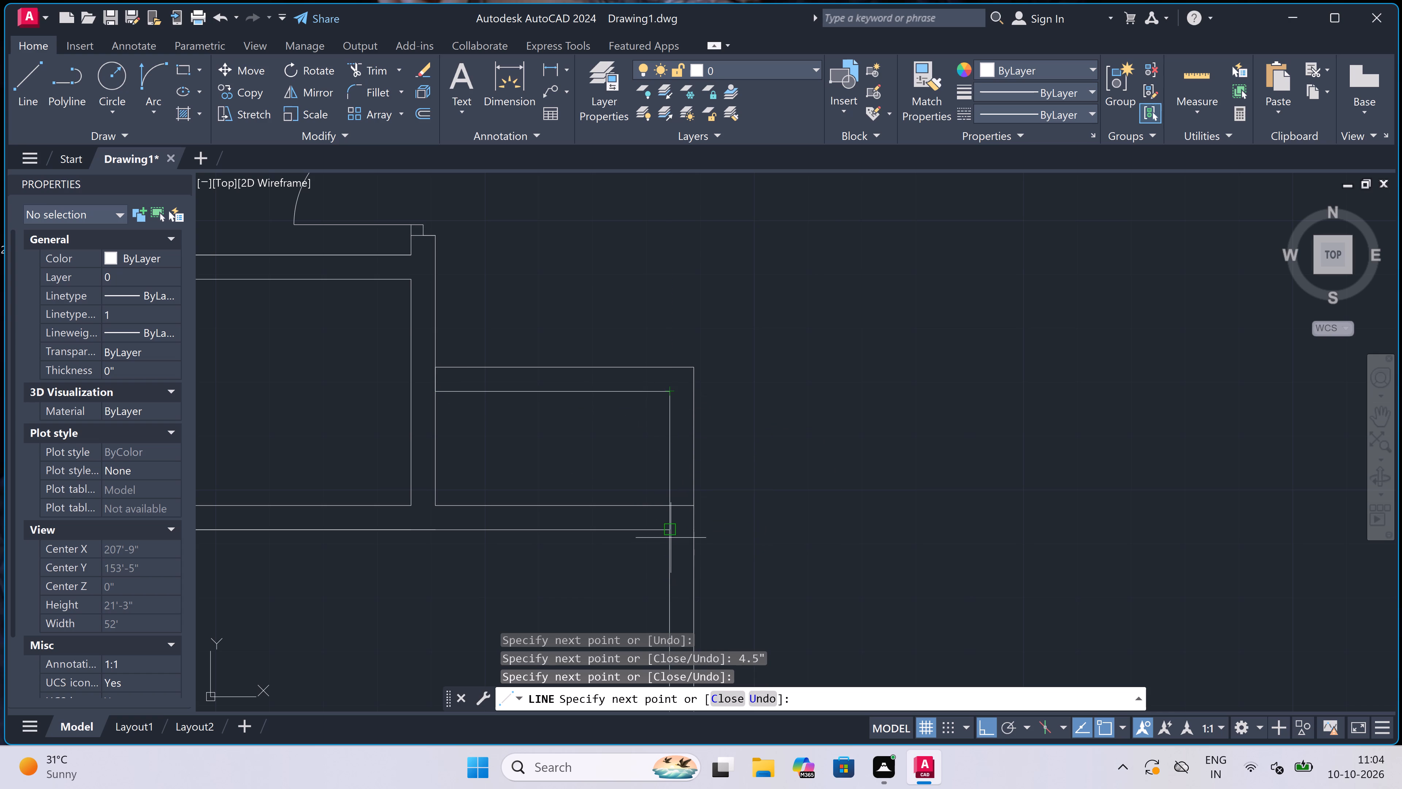
{"action": "key", "text": "Escape"}
Extend the small left room's outer vertical wall line down to the lower horizontal wall line.
{"action": "type", "text": "ex"}
{"action": "key", "text": "space"}
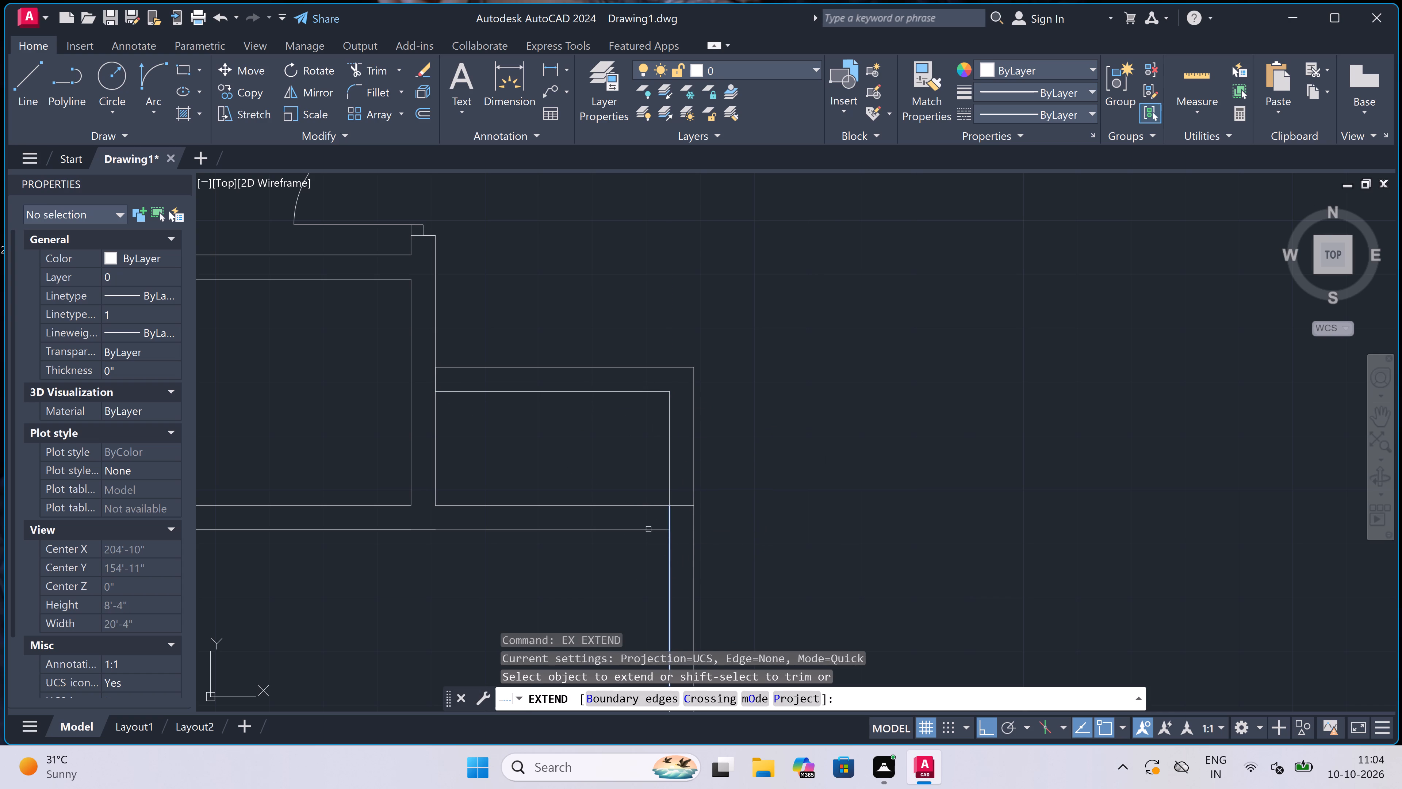
{"action": "left_click", "coordinate": [467, 466]}
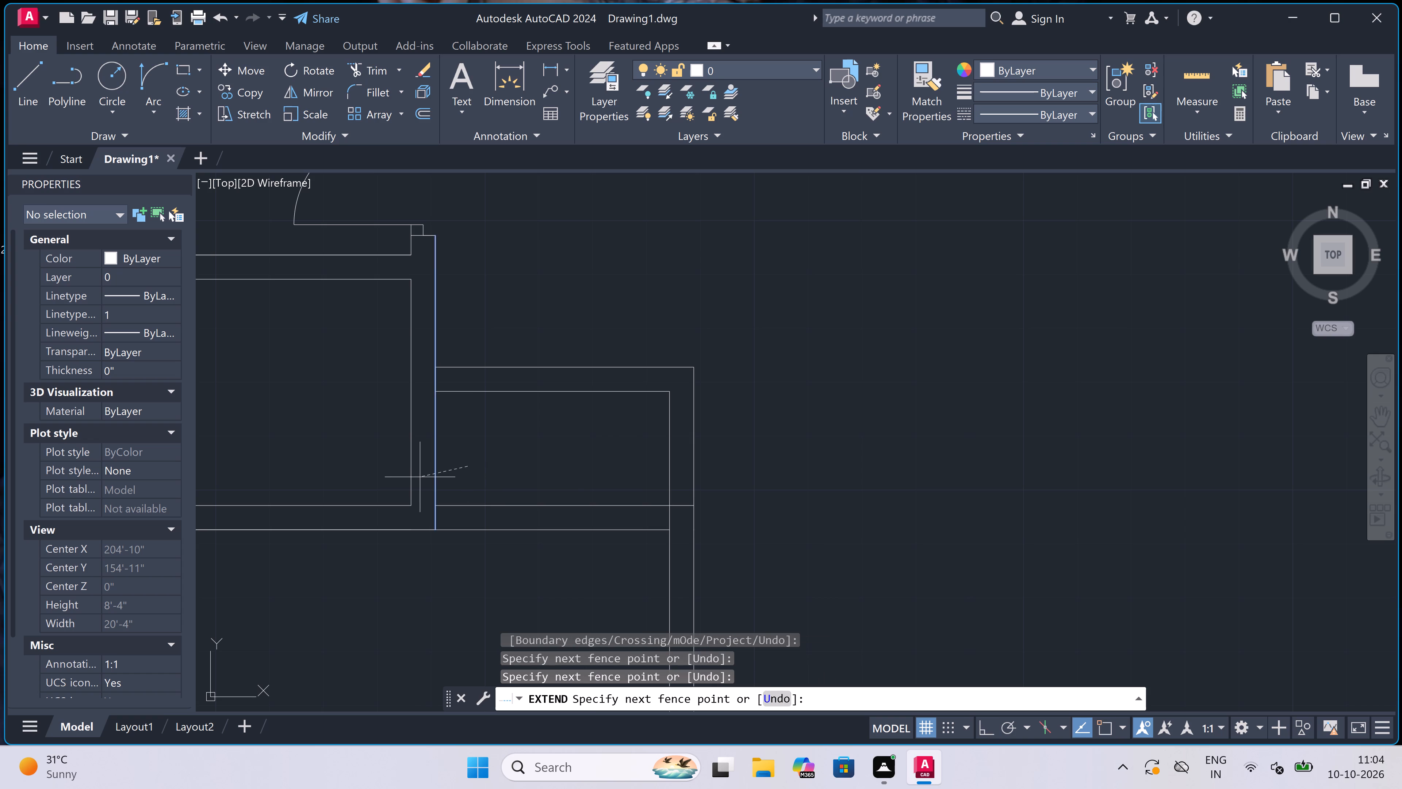
{"action": "left_click", "coordinate": [420, 477]}
{"action": "key", "text": "Escape"}
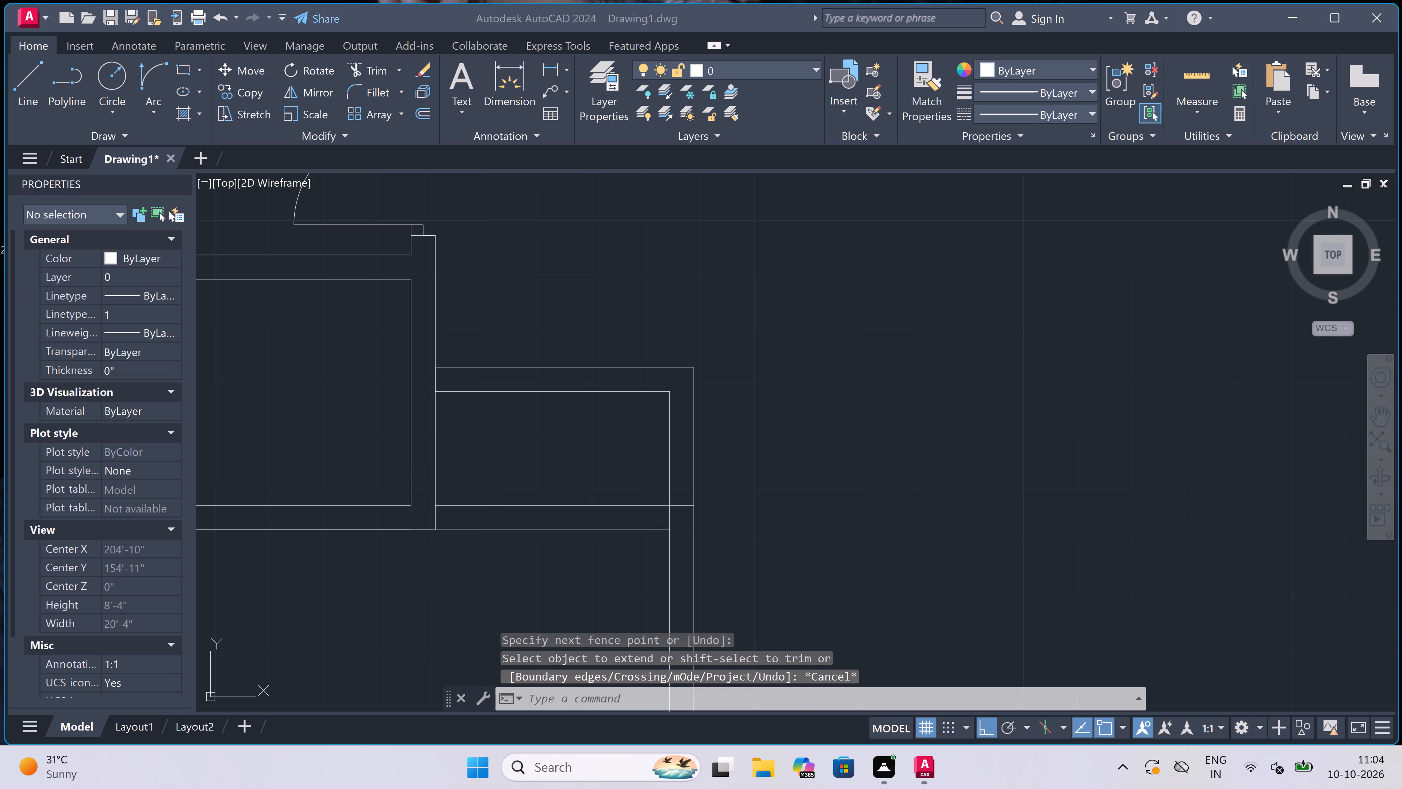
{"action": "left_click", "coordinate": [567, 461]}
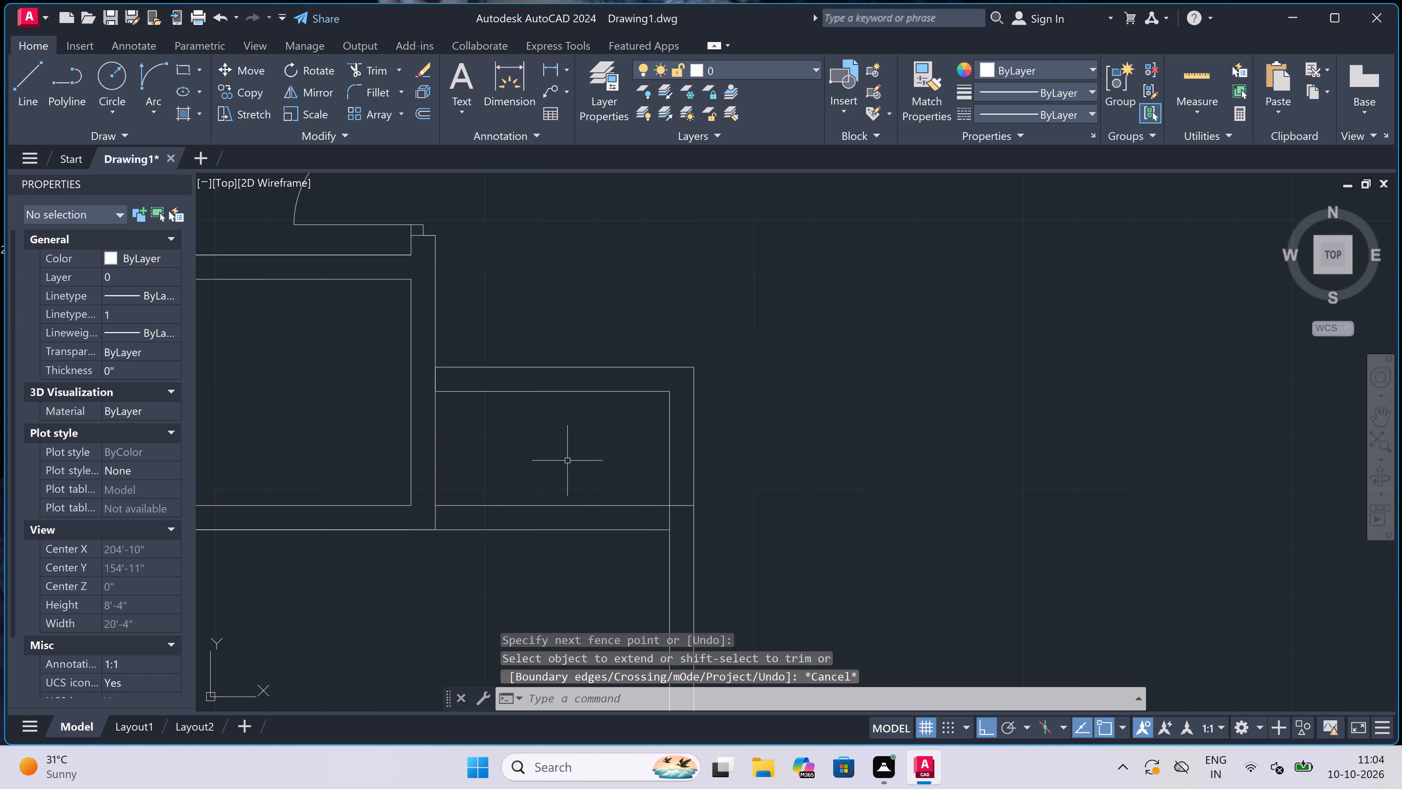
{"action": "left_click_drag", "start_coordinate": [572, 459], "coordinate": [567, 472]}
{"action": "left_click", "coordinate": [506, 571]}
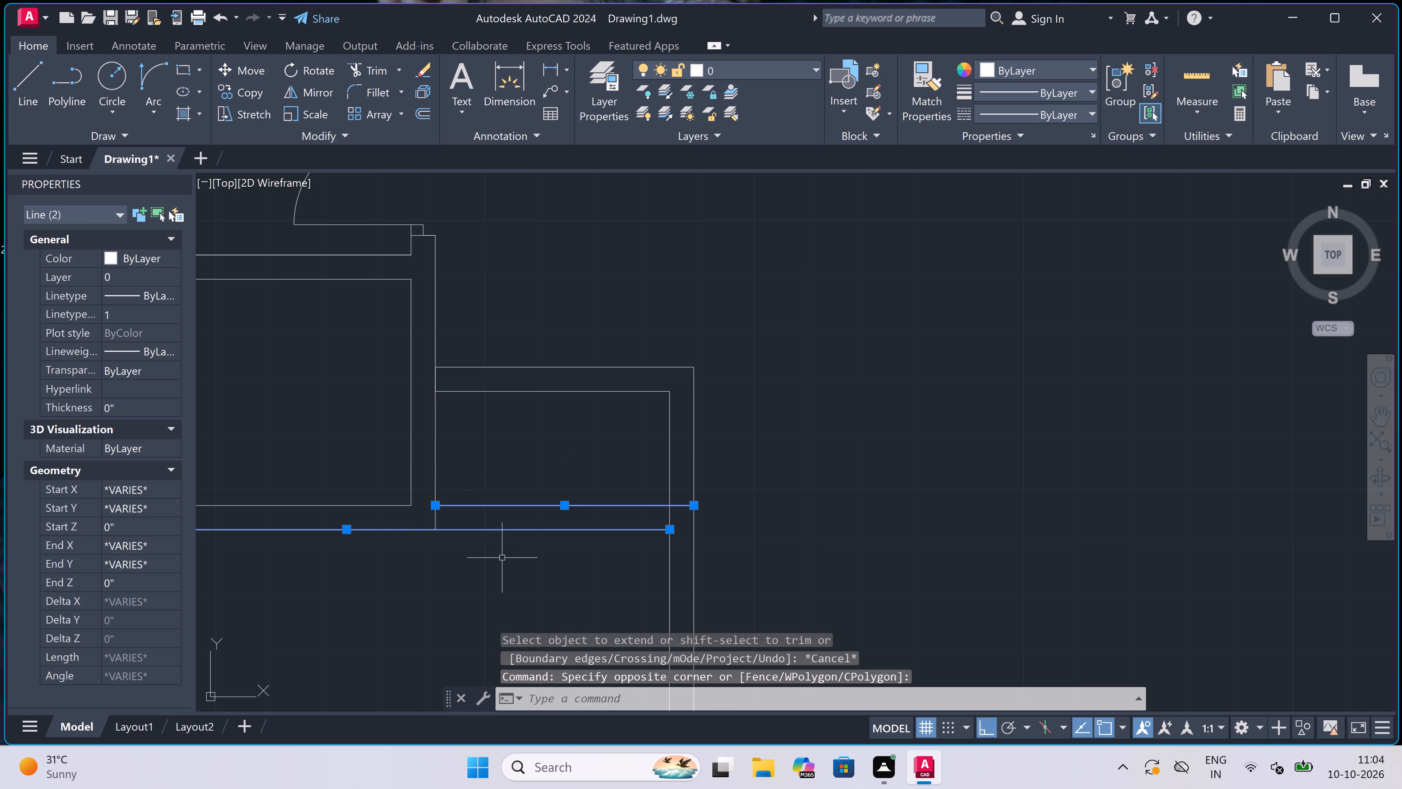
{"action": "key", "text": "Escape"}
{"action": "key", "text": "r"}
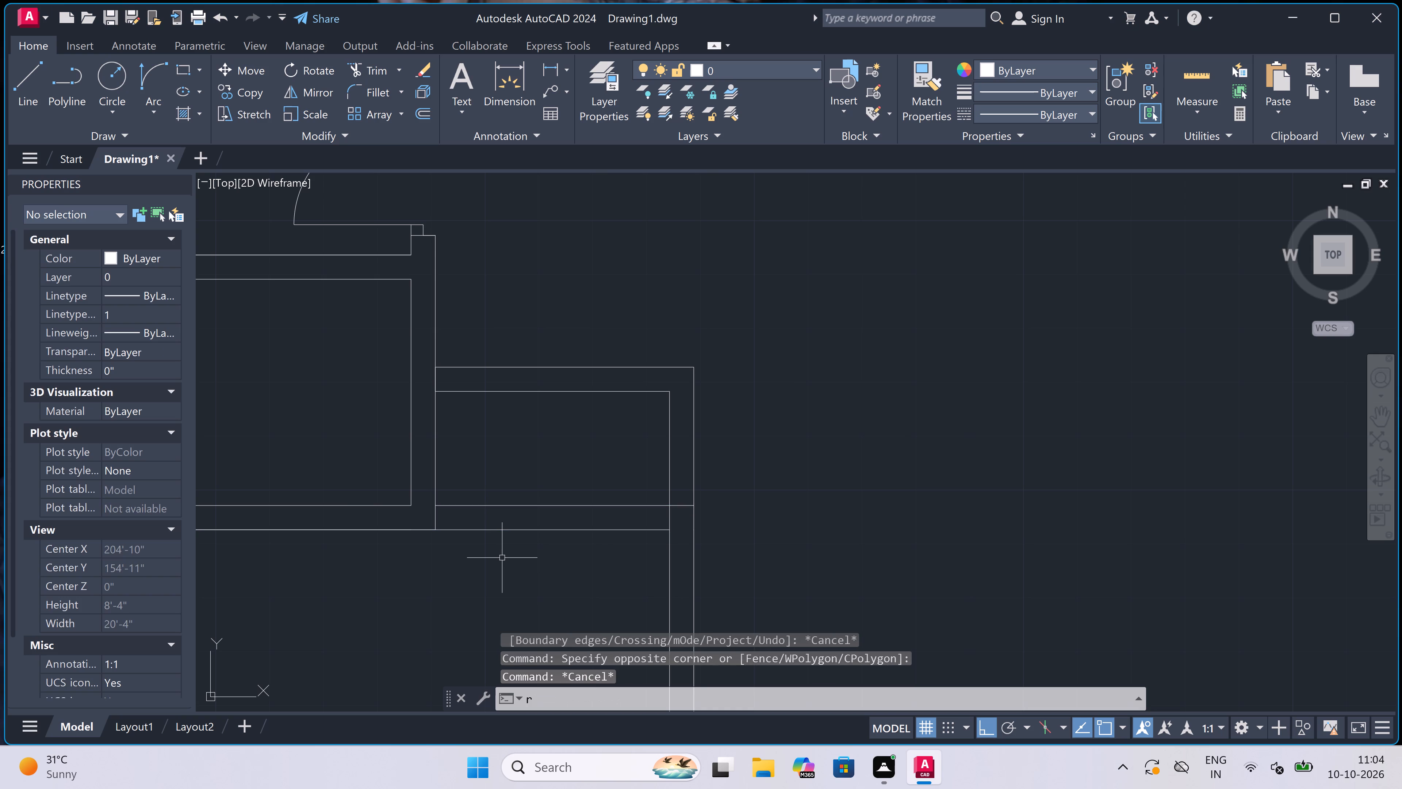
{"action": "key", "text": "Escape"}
Trim the old horizontal wall lines crossing the enlarged lower-left room, including the short piece left inside its vertical wall.
{"action": "type", "text": "tr"}
{"action": "key", "text": "space"}
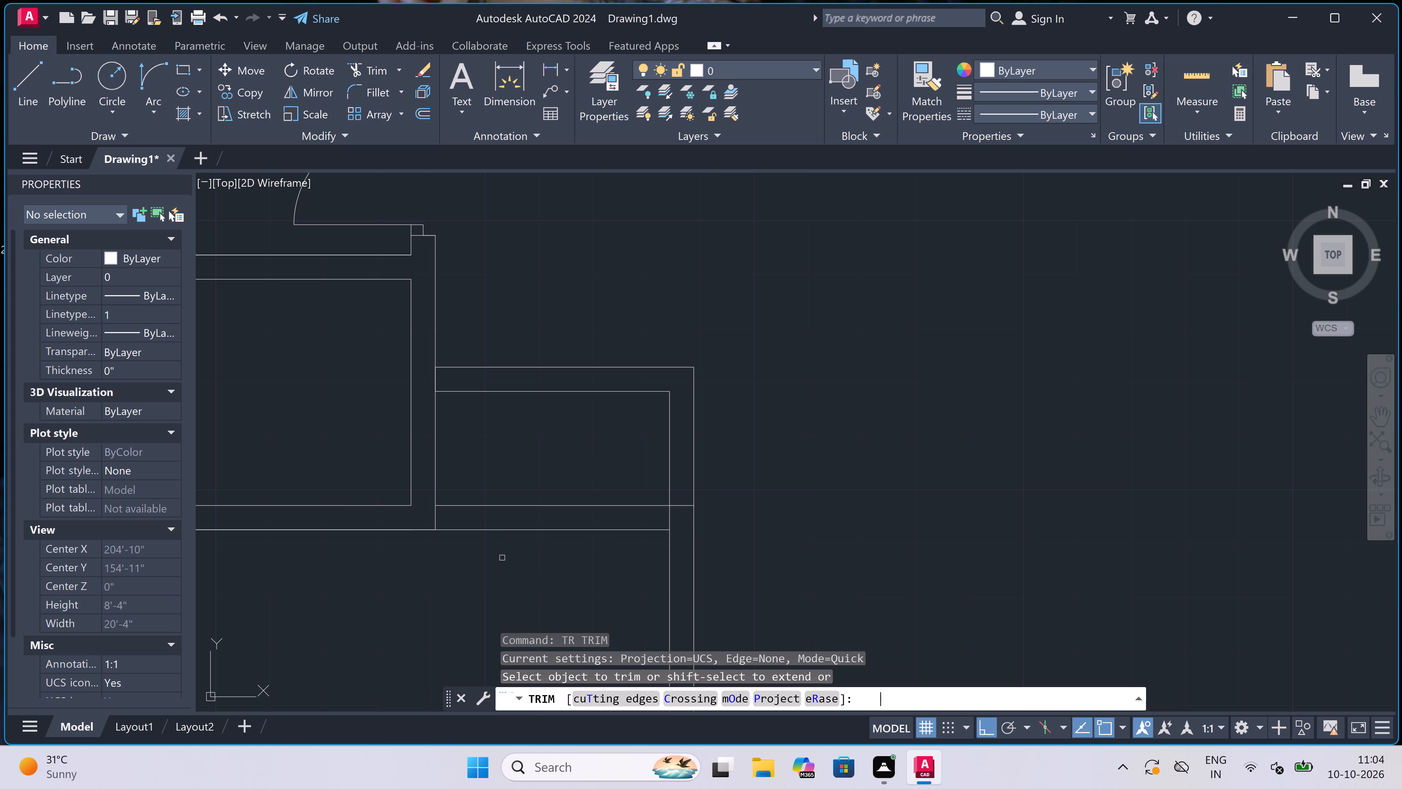
{"action": "left_click", "coordinate": [502, 557]}
{"action": "left_click", "coordinate": [512, 481]}
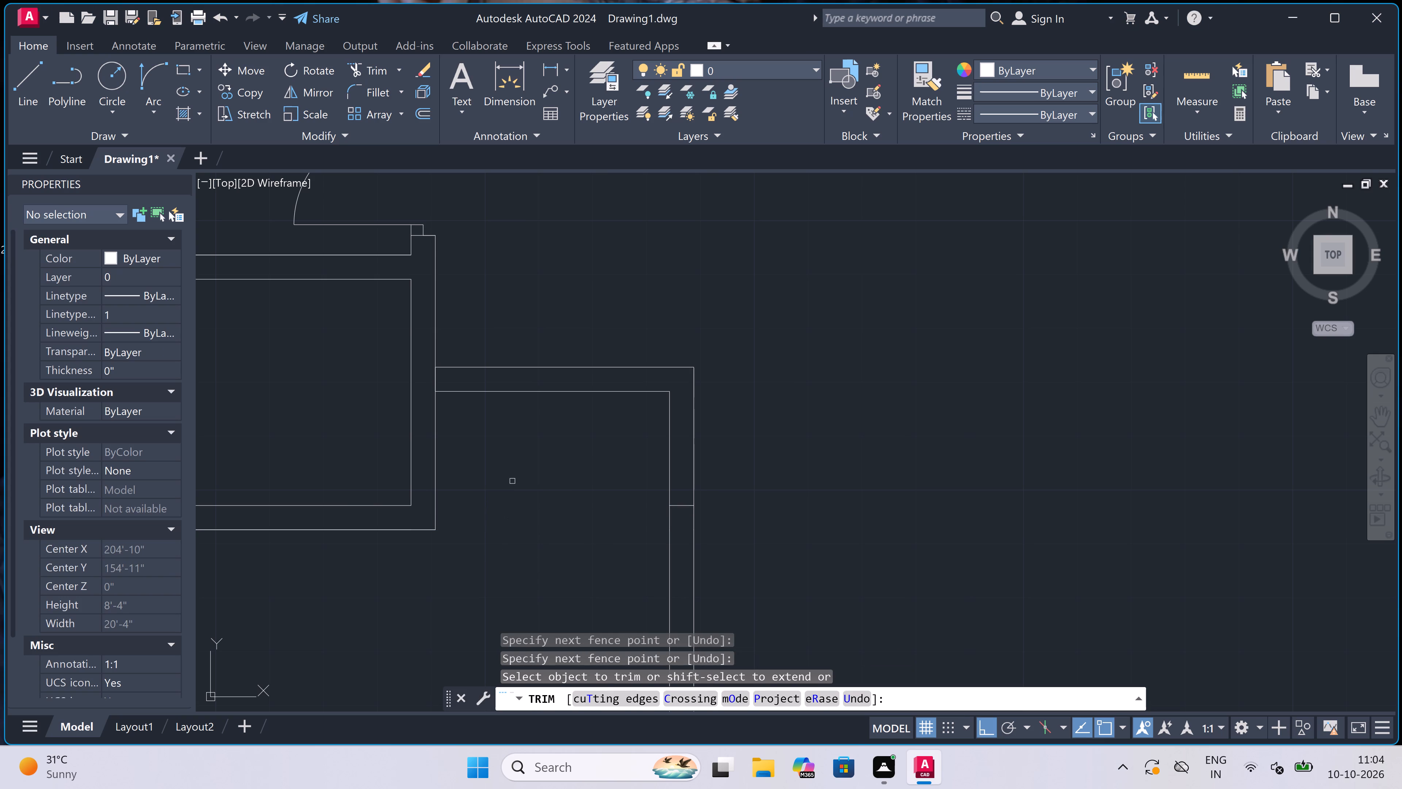
{"action": "scroll", "coordinate": [695, 535], "scroll_direction": "up", "scroll_amount": 1}
{"action": "left_click", "coordinate": [671, 520]}
{"action": "left_click", "coordinate": [672, 451]}
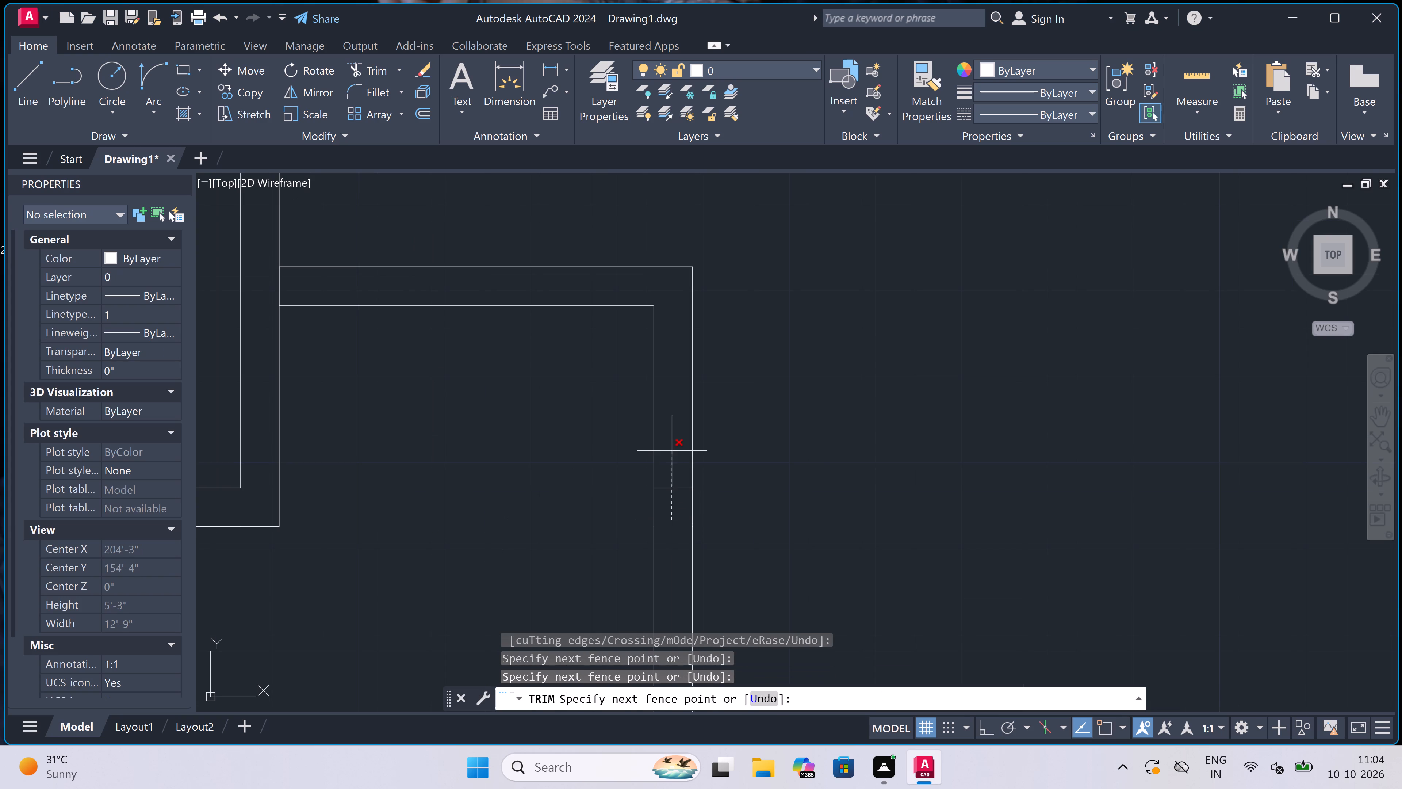
{"action": "scroll", "coordinate": [389, 482], "scroll_direction": "down", "scroll_amount": 4}
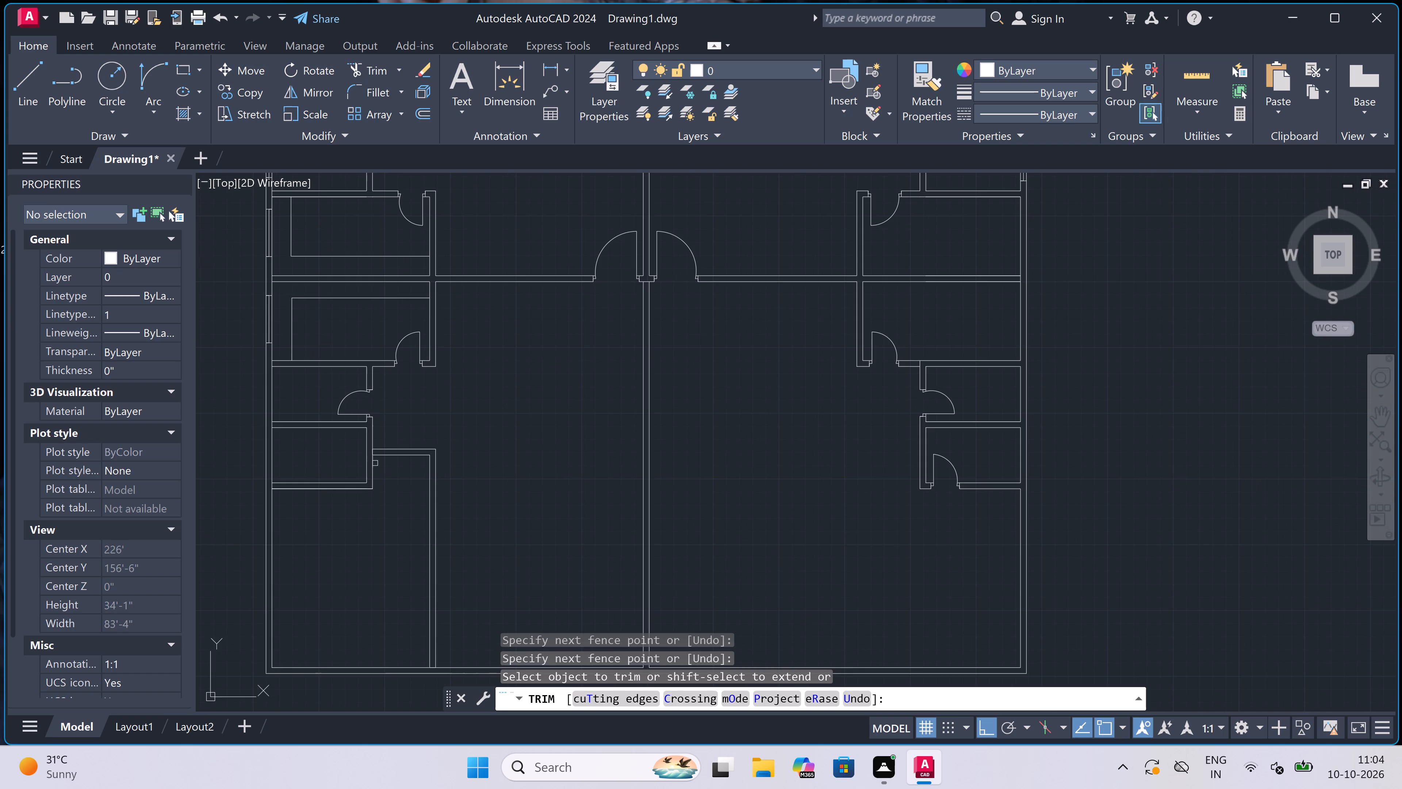
{"action": "scroll", "coordinate": [617, 415], "scroll_direction": "down", "scroll_amount": 2}
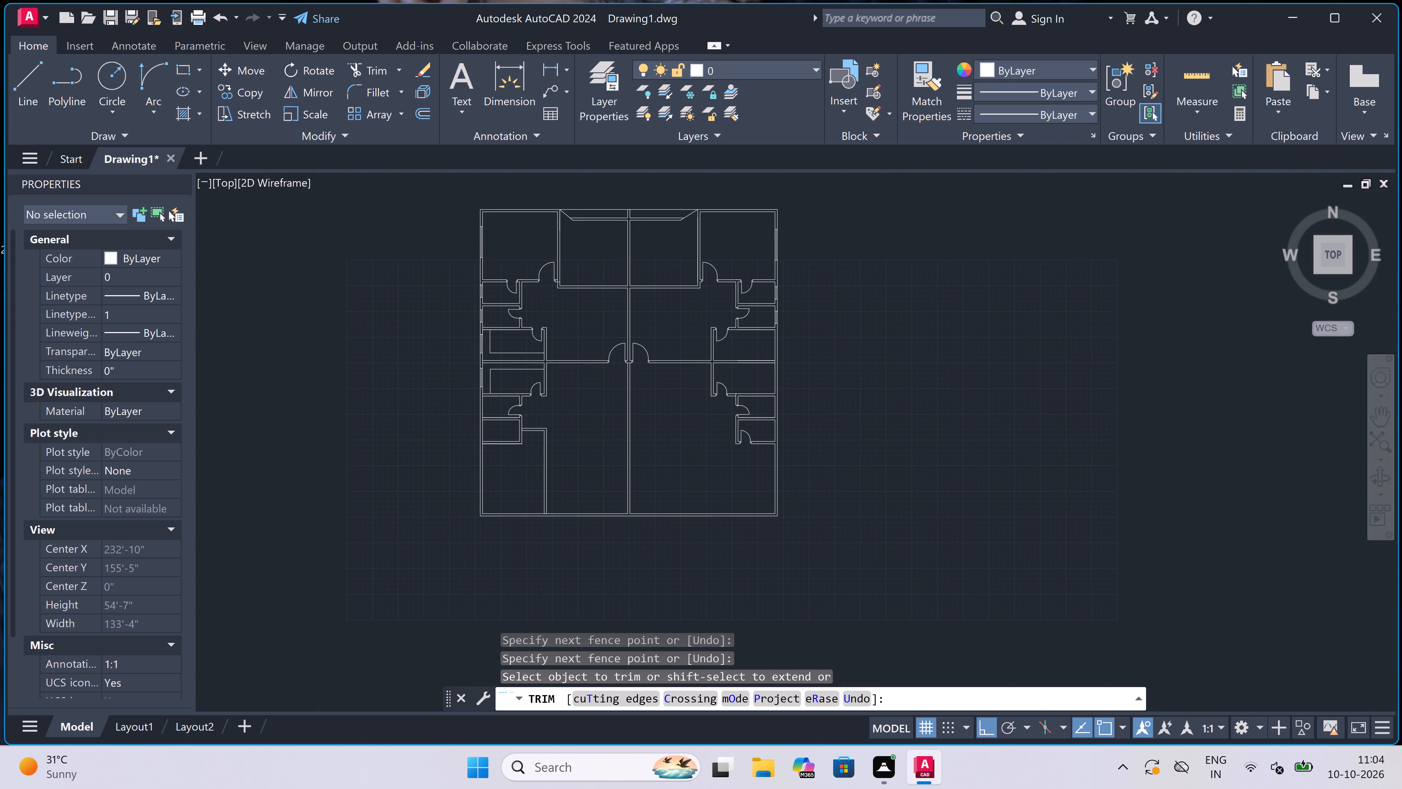
{"action": "key", "text": "Escape"}
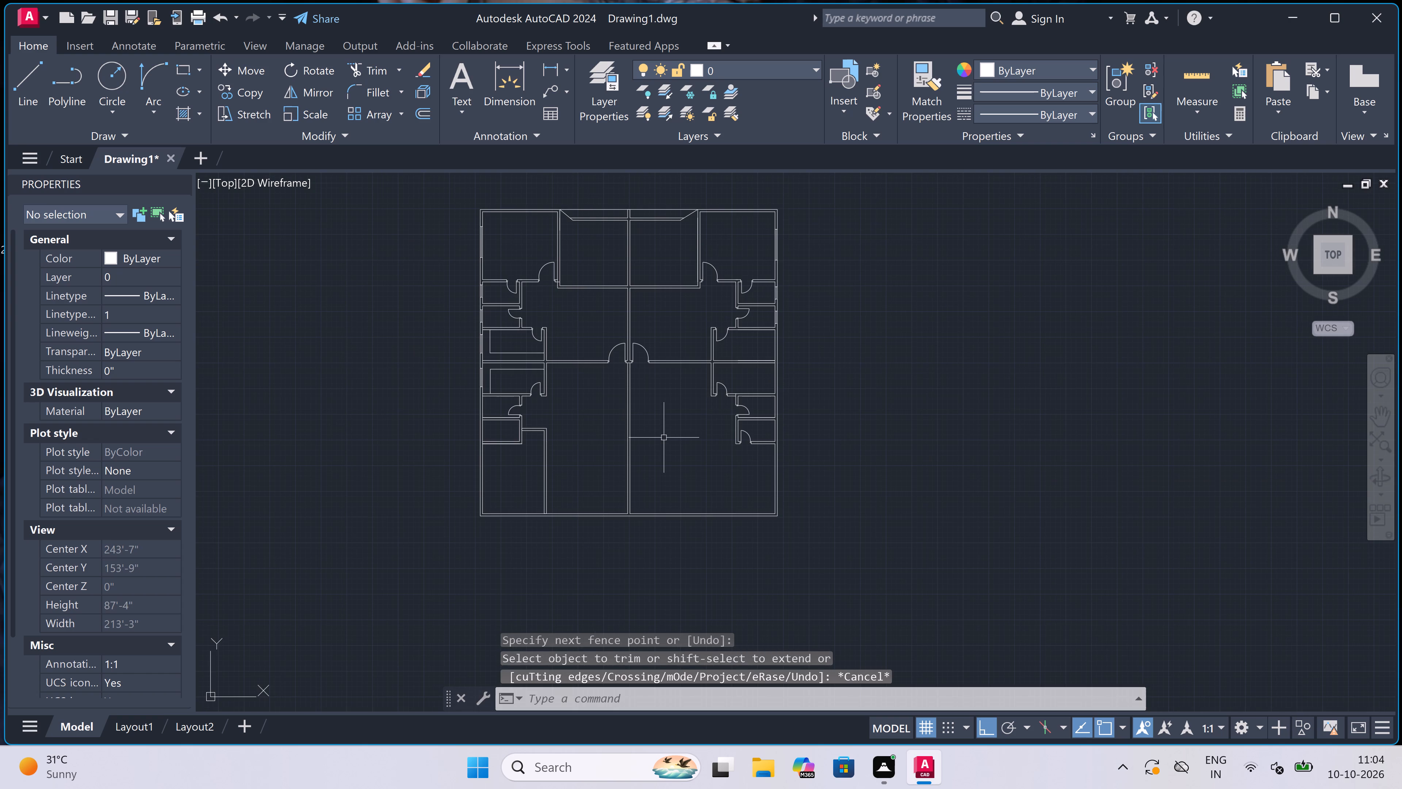
Draw lines from the floor plan's inner lower-right corner 10' left, up level with the lower-left room's top wall, and right to the small room's wall.
{"action": "type", "text": "l"}
{"action": "key", "text": "space"}
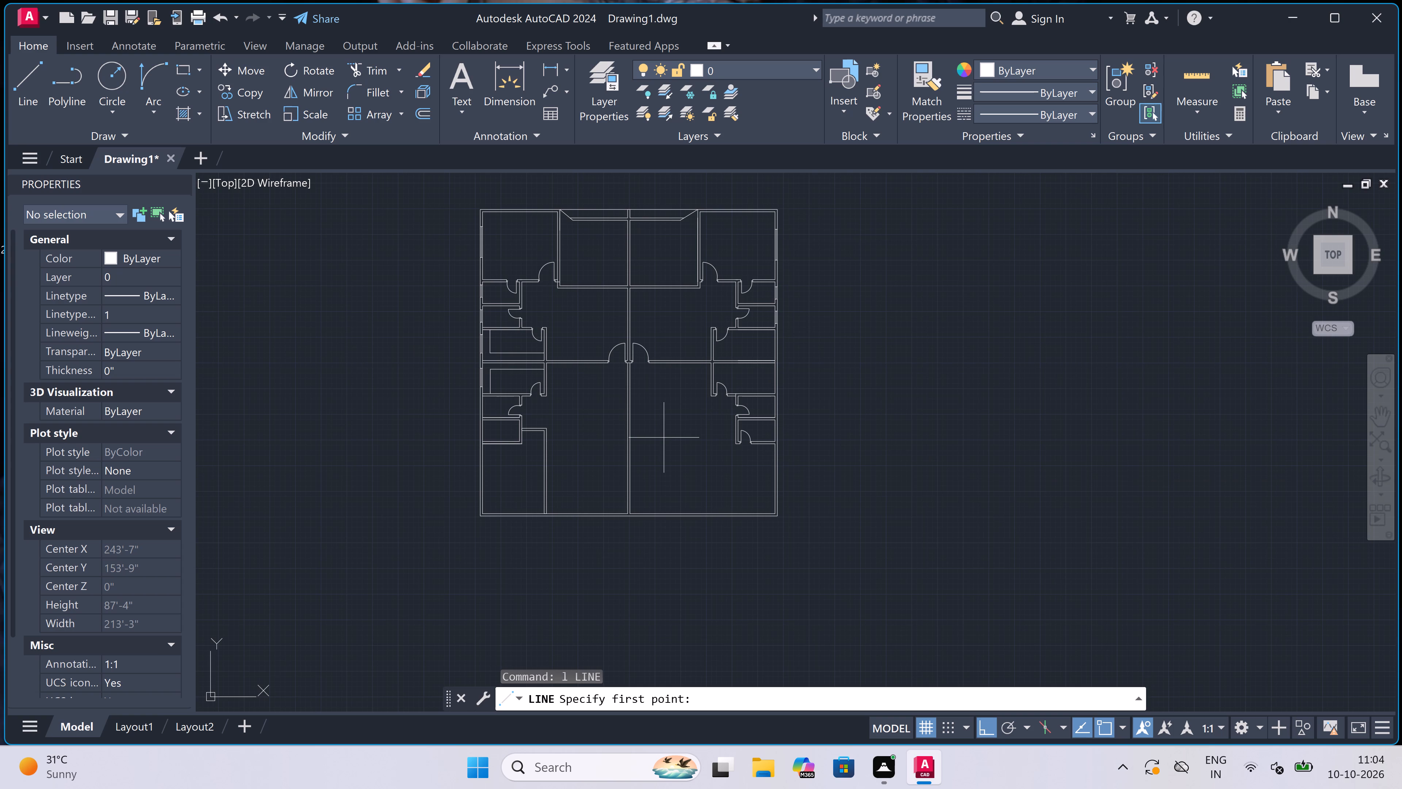
{"action": "scroll", "coordinate": [776, 512], "scroll_direction": "up", "scroll_amount": 2}
{"action": "left_click", "coordinate": [776, 511]}
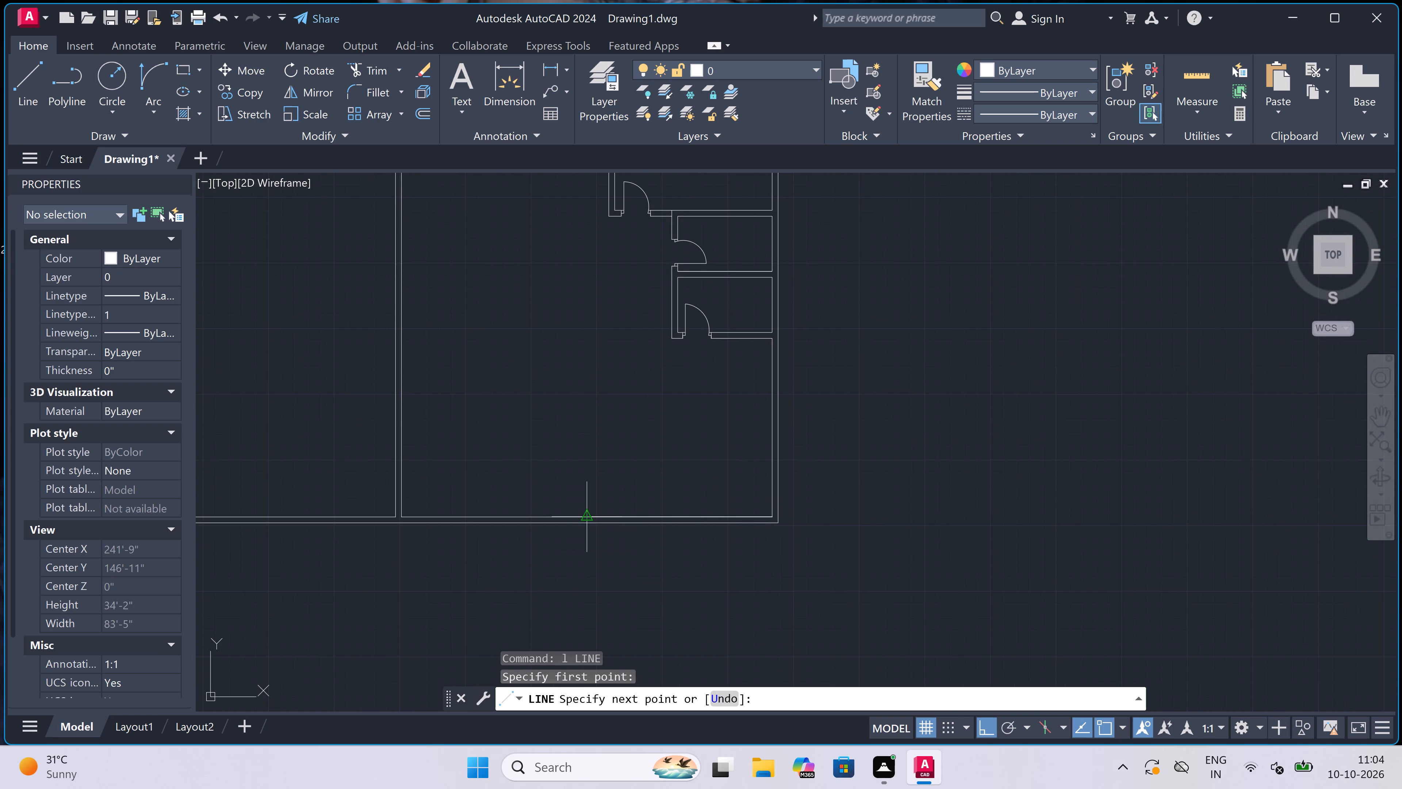
{"action": "type", "text": "10'"}
{"action": "key", "text": "space"}
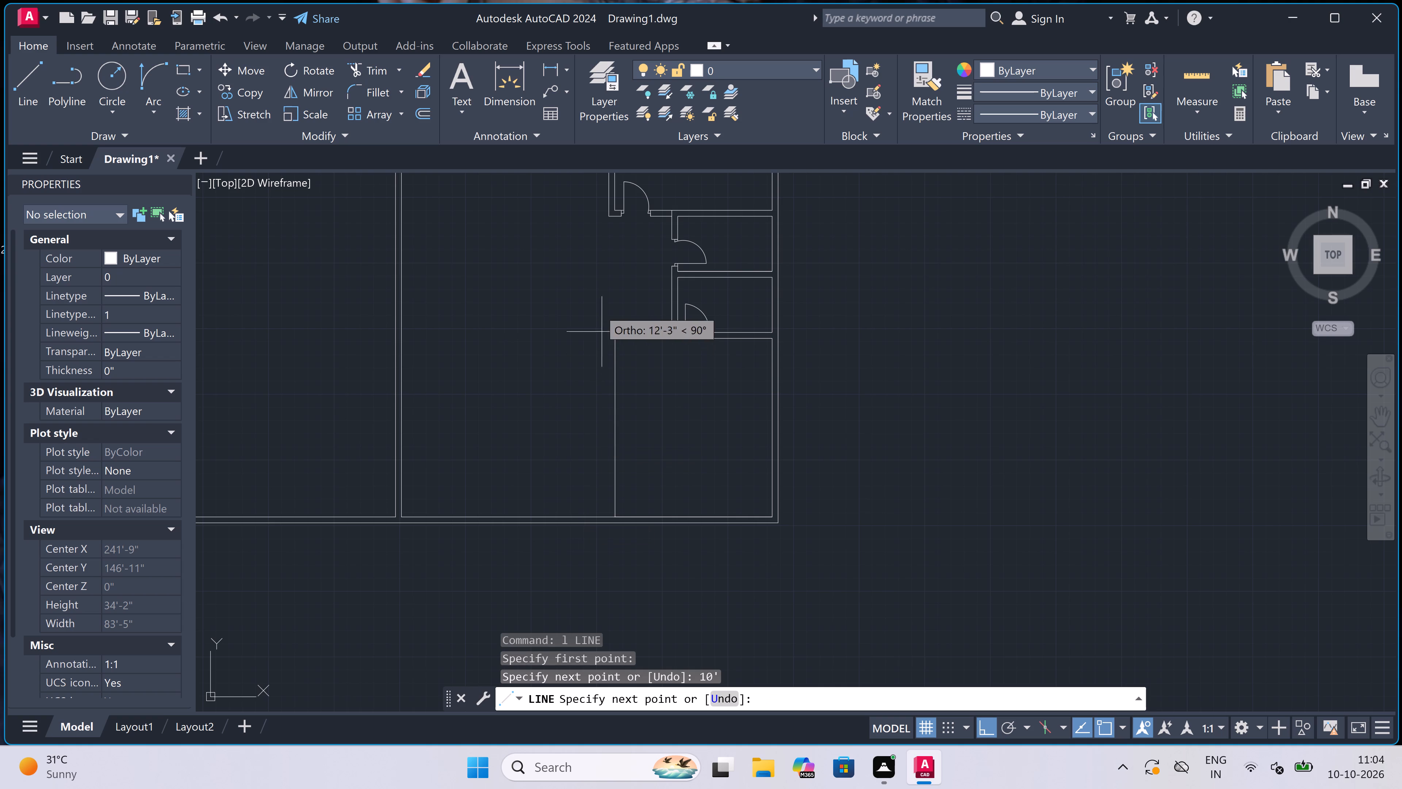
{"action": "scroll", "coordinate": [603, 280], "scroll_direction": "down", "scroll_amount": 2}
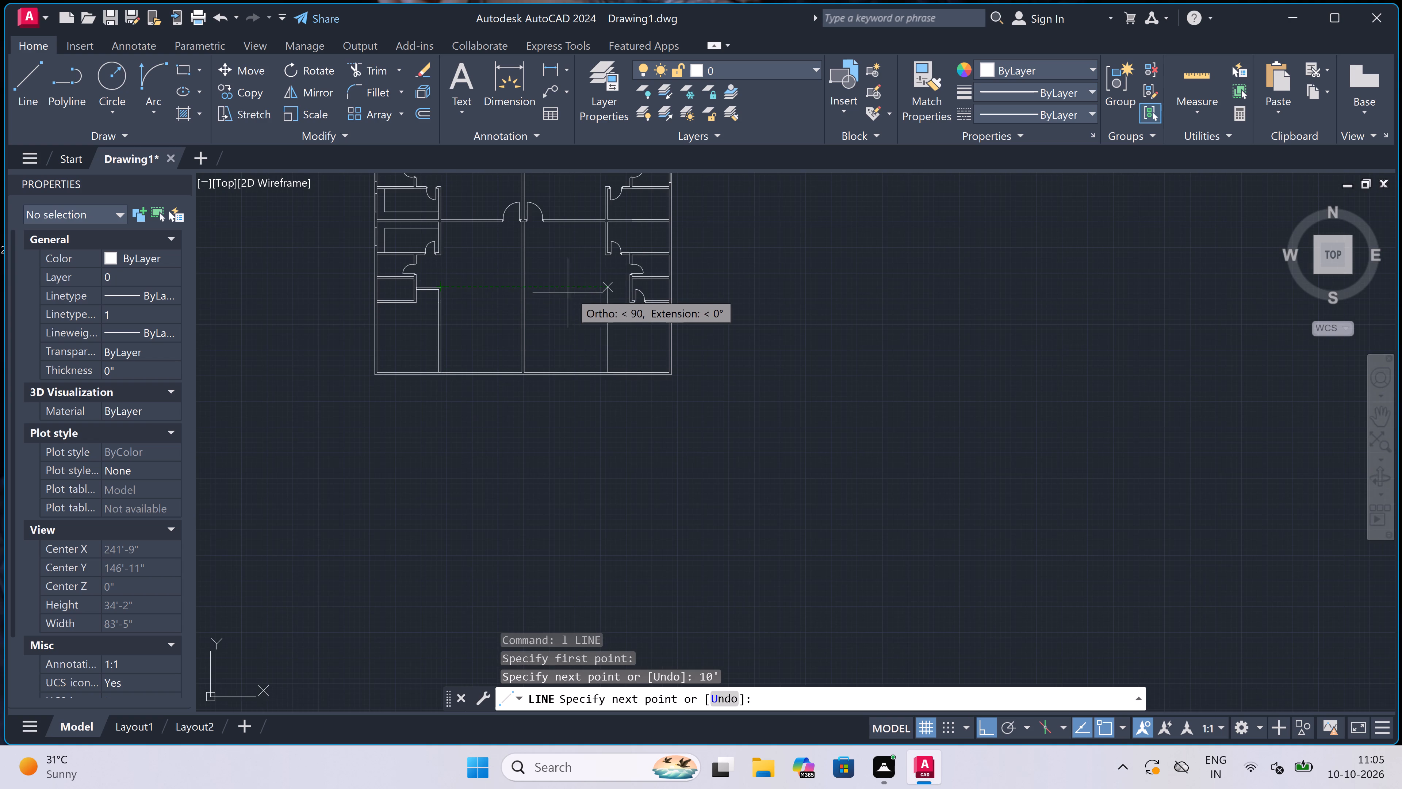
{"action": "left_click", "coordinate": [606, 289]}
{"action": "scroll", "coordinate": [606, 289], "scroll_direction": "up", "scroll_amount": 3}
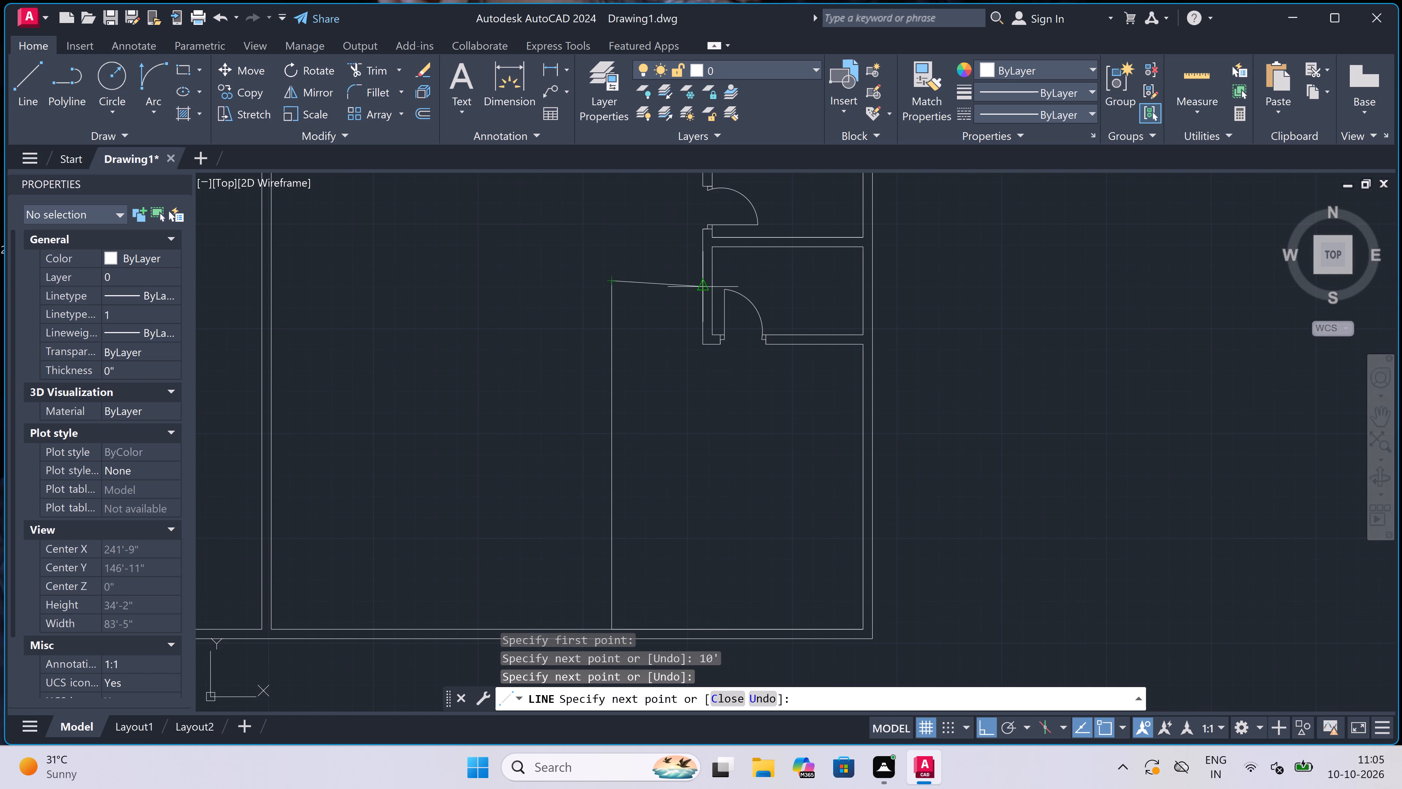
{"action": "scroll", "coordinate": [706, 283], "scroll_direction": "up", "scroll_amount": 2}
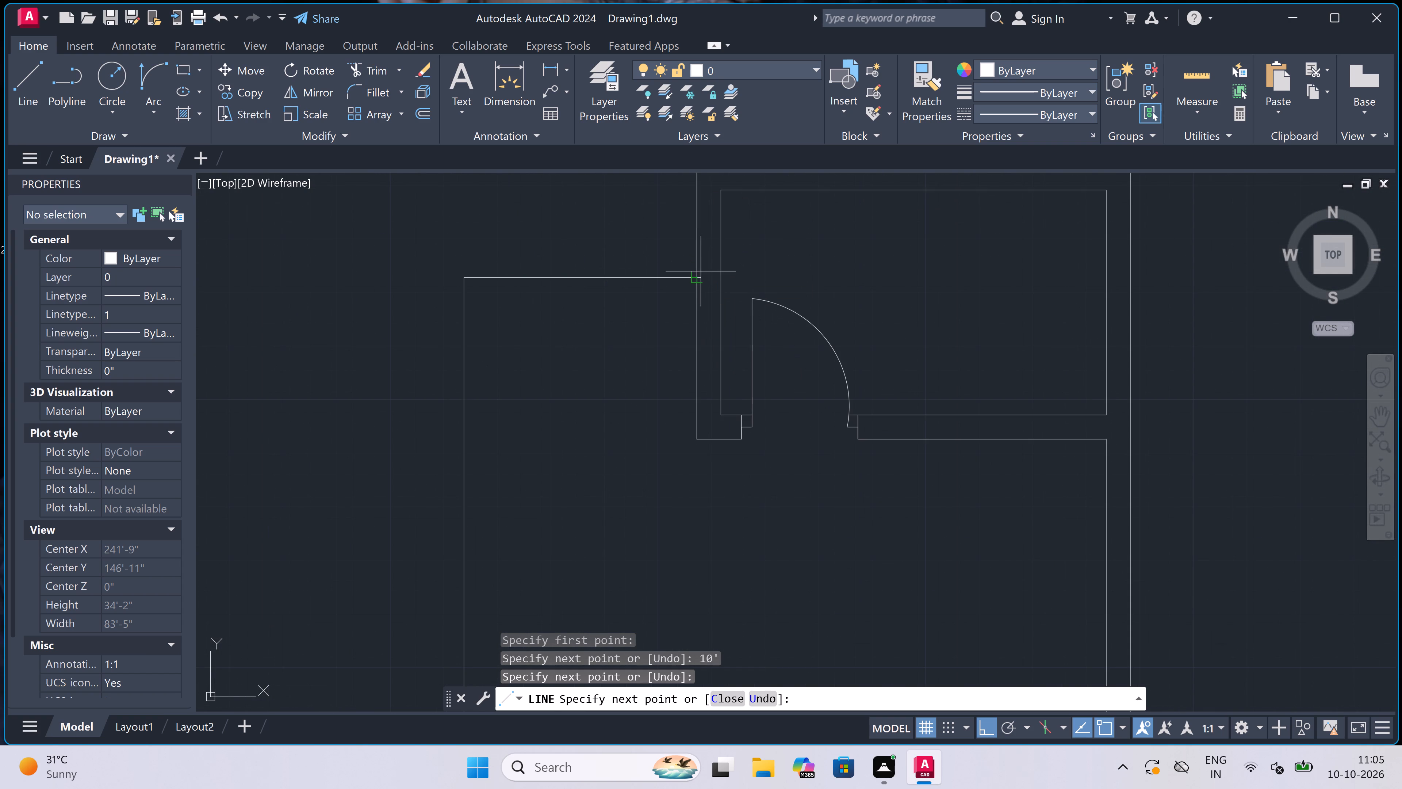
{"action": "left_click", "coordinate": [701, 272]}
Draw the second wall face: 4.5" down, back to the vertical line, 4.5" beyond it, and down to the bottom exterior wall.
{"action": "key", "text": "4"}
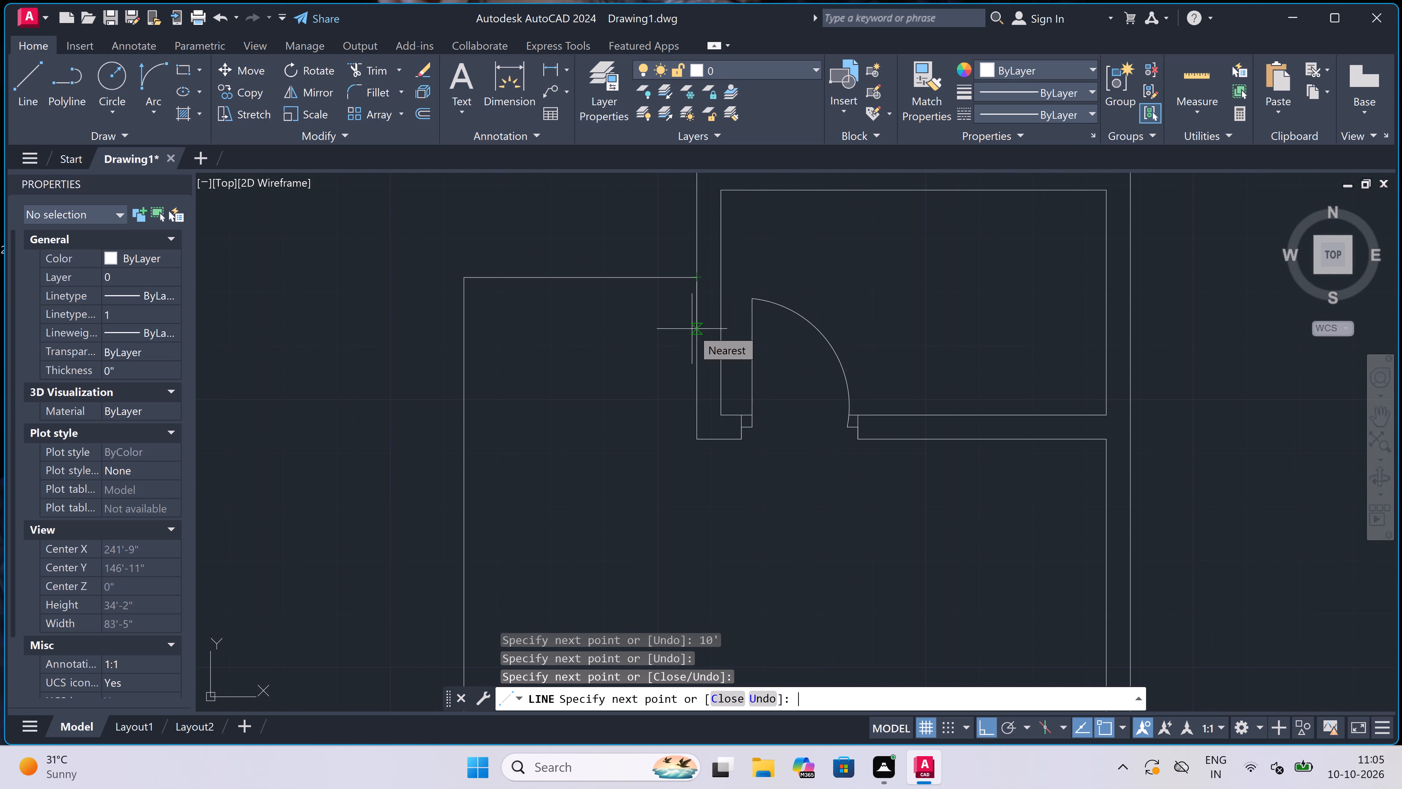
{"action": "type", "text": ".5"}
{"action": "type", "text": "\""}
{"action": "key", "text": "space"}
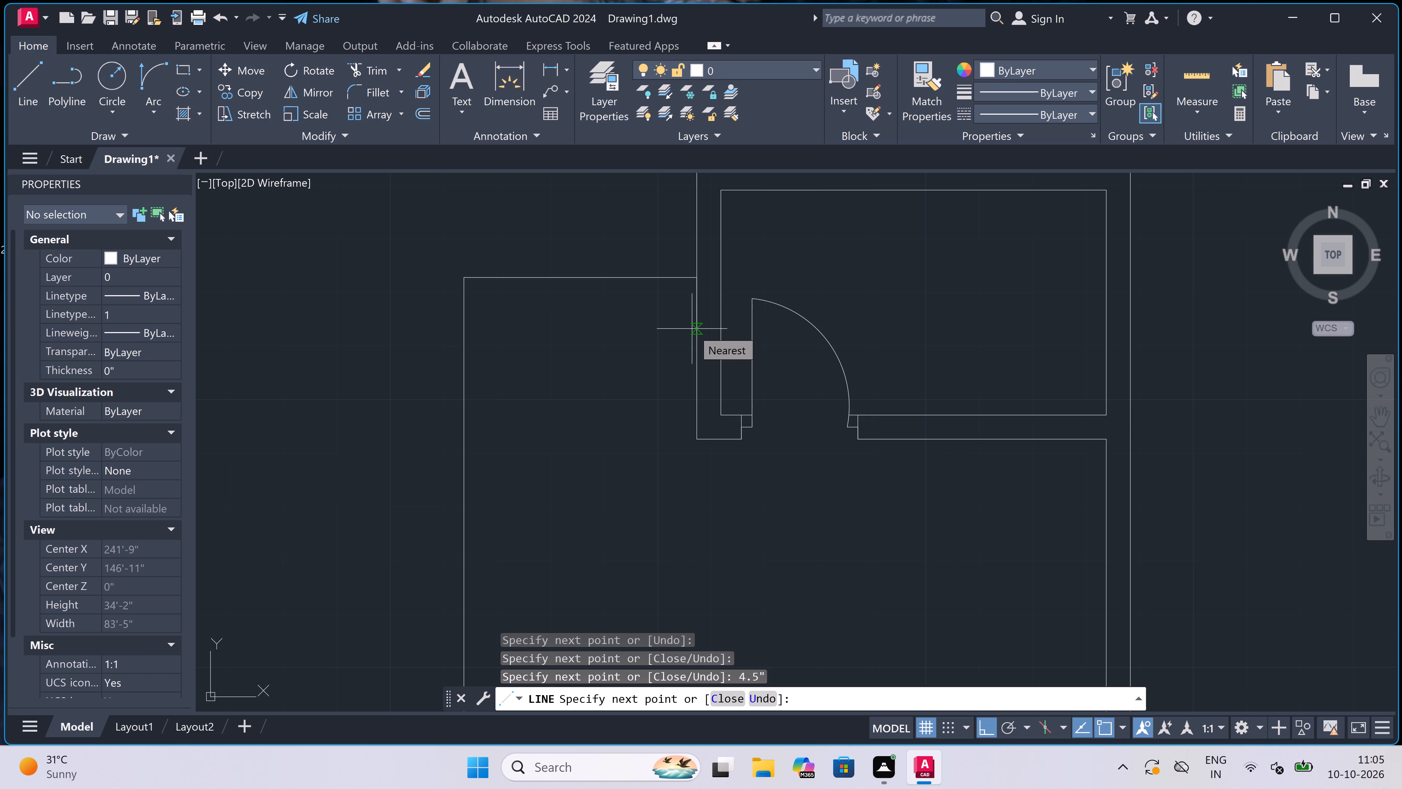
{"action": "scroll", "coordinate": [416, 287], "scroll_direction": "up", "scroll_amount": 1}
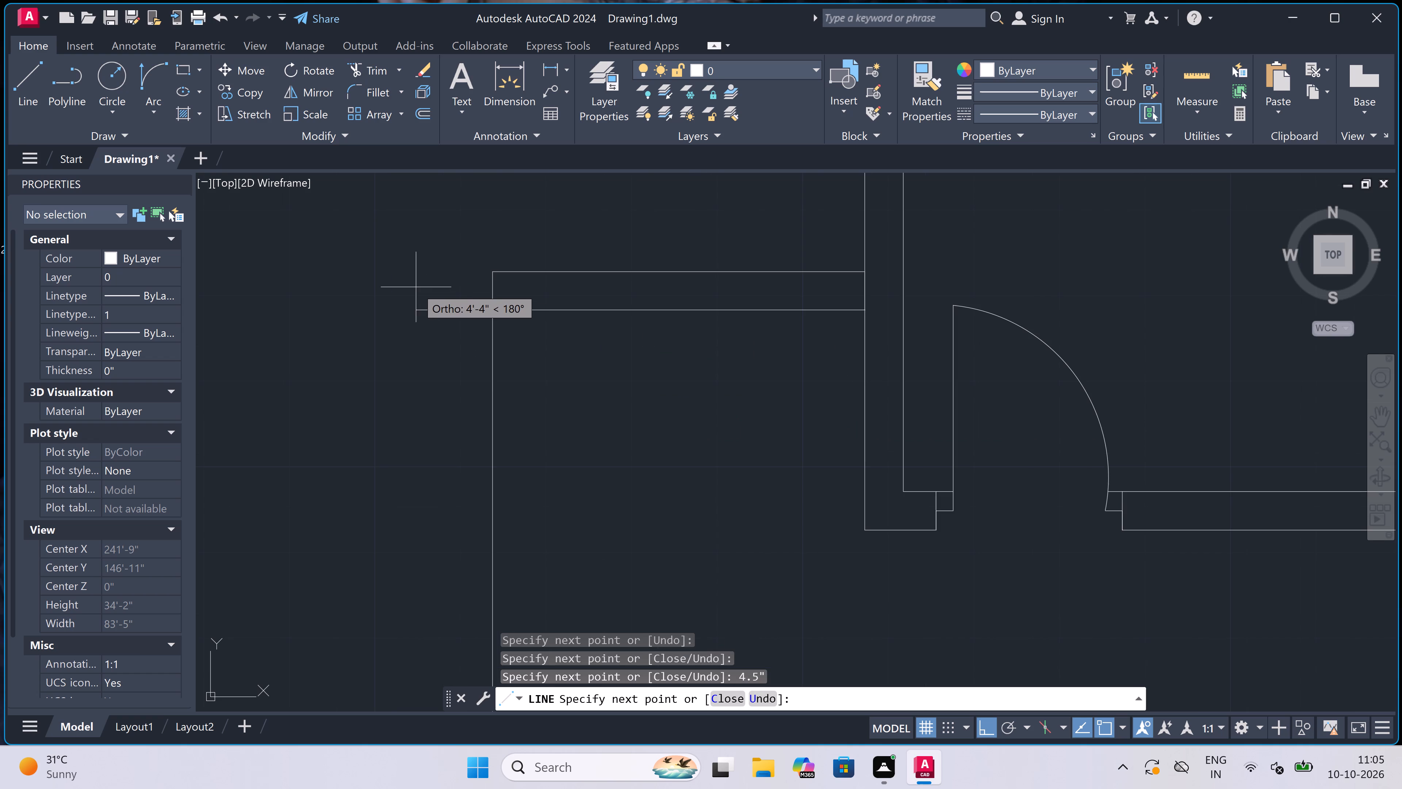
{"action": "left_click", "coordinate": [486, 312]}
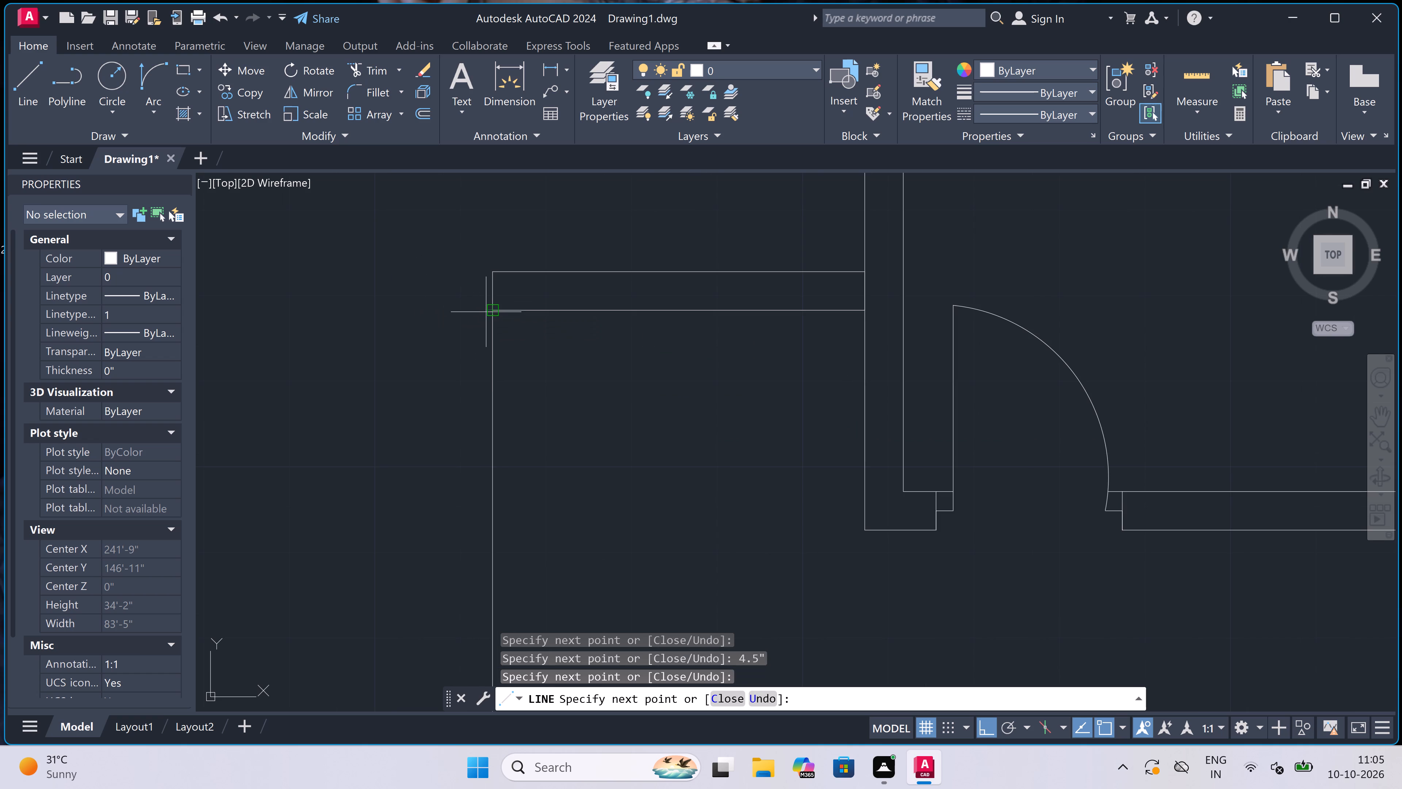
{"action": "type", "text": "4,"}
{"action": "key", "text": "BackSpace"}
{"action": "type", "text": ".5"}
{"action": "type", "text": "\""}
{"action": "key", "text": "space"}
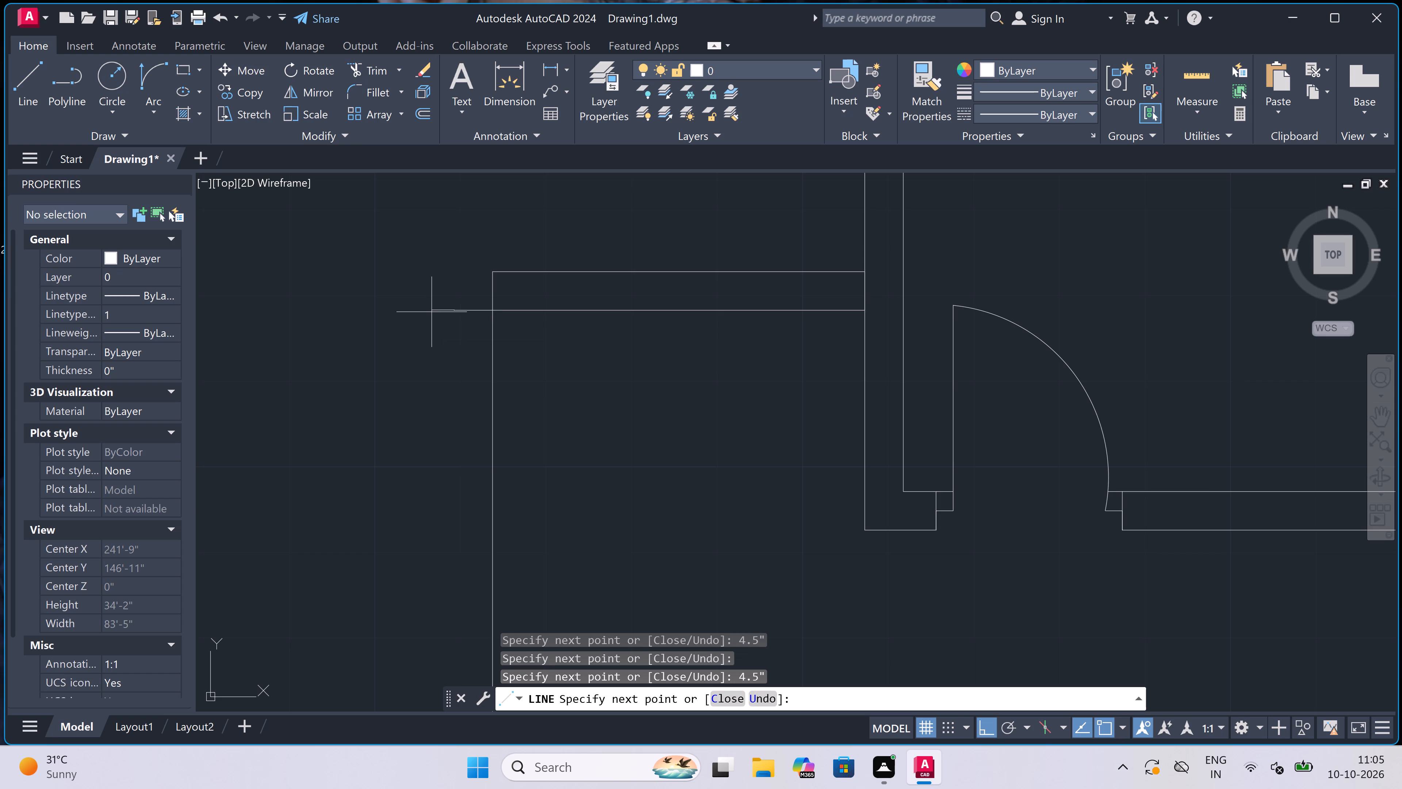
{"action": "scroll", "coordinate": [444, 293], "scroll_direction": "down", "scroll_amount": 4}
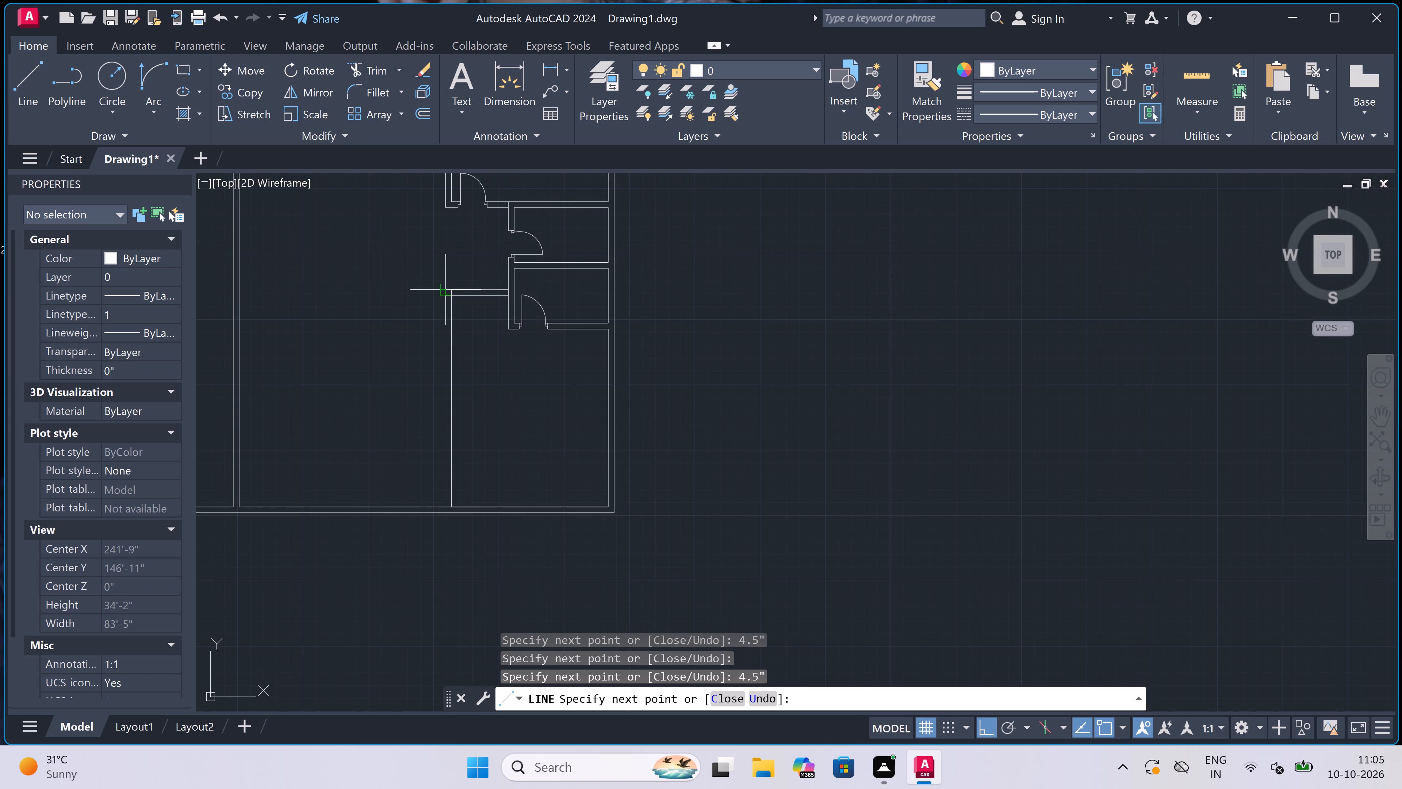
{"action": "scroll", "coordinate": [438, 521], "scroll_direction": "up", "scroll_amount": 3}
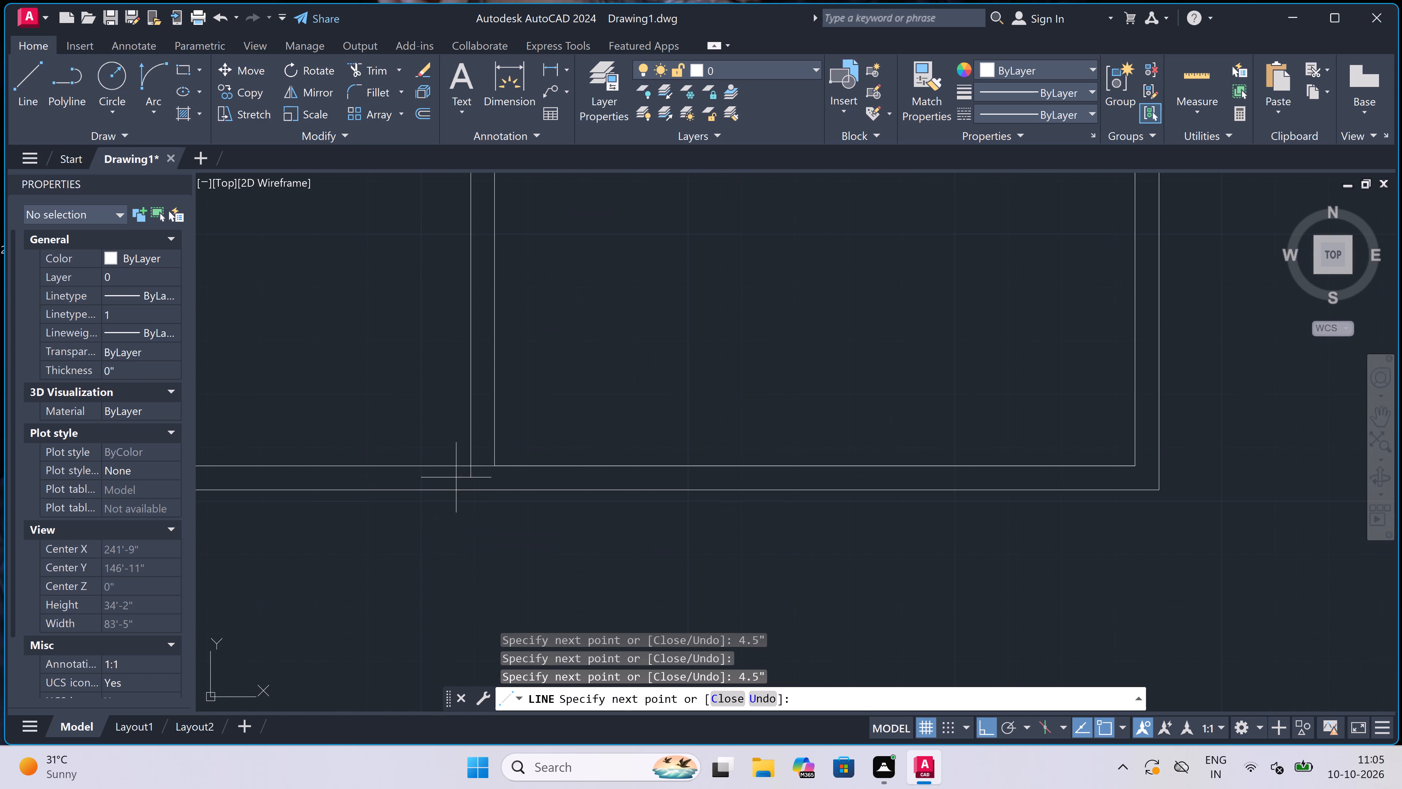
{"action": "left_click", "coordinate": [470, 466]}
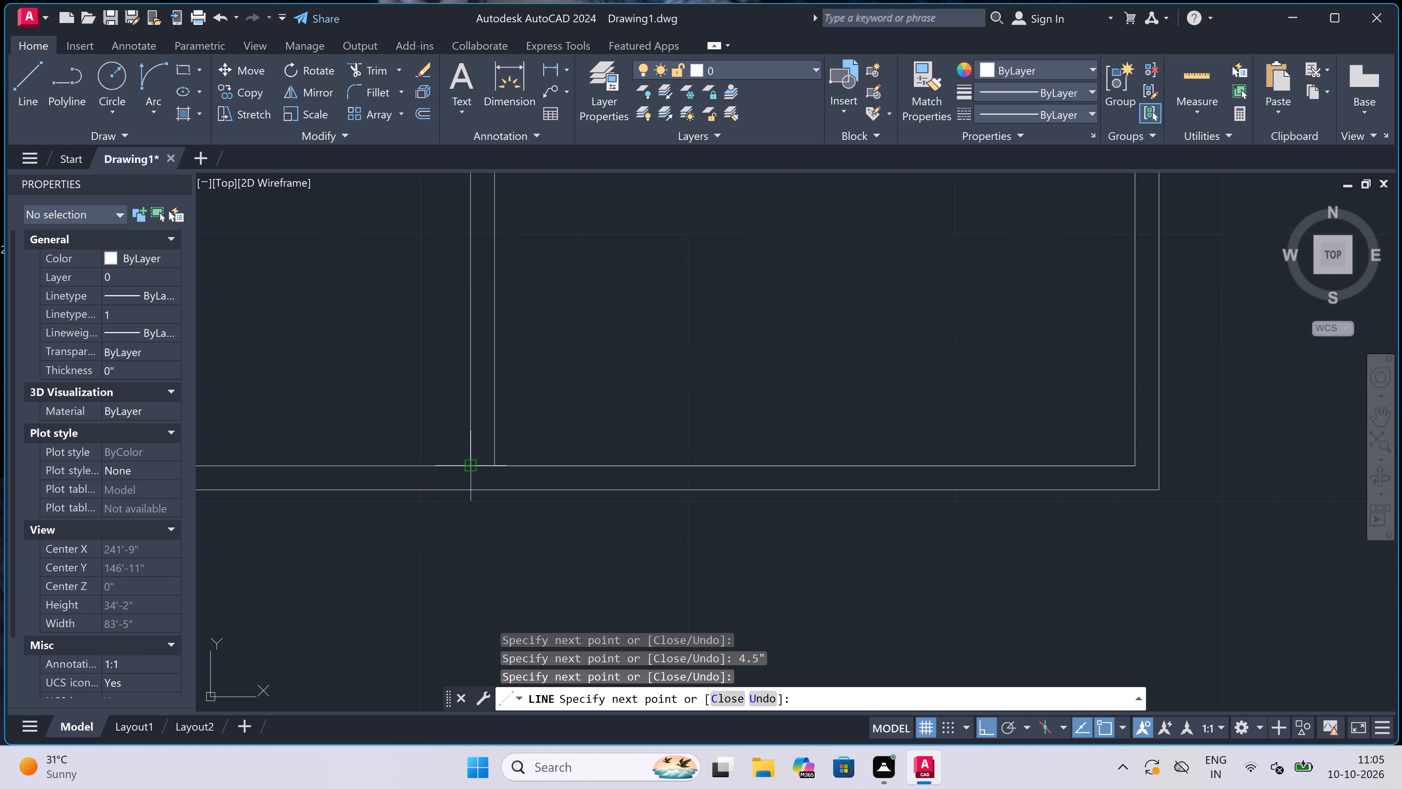
Fillet the lower-right room's outer vertical wall line with the upper line of its top wall to form a square corner.
{"action": "key", "text": "Escape"}
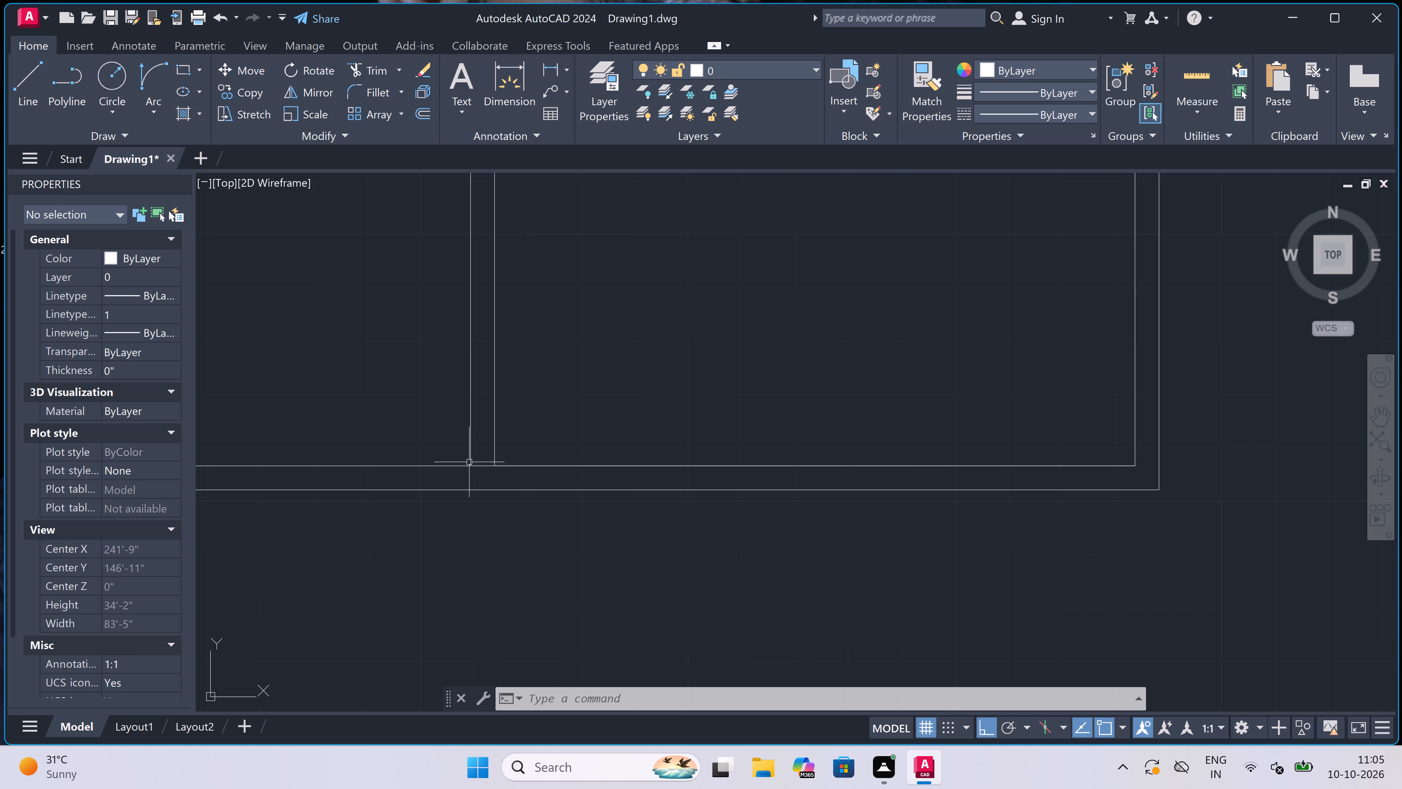
{"action": "type", "text": "f"}
{"action": "key", "text": "space"}
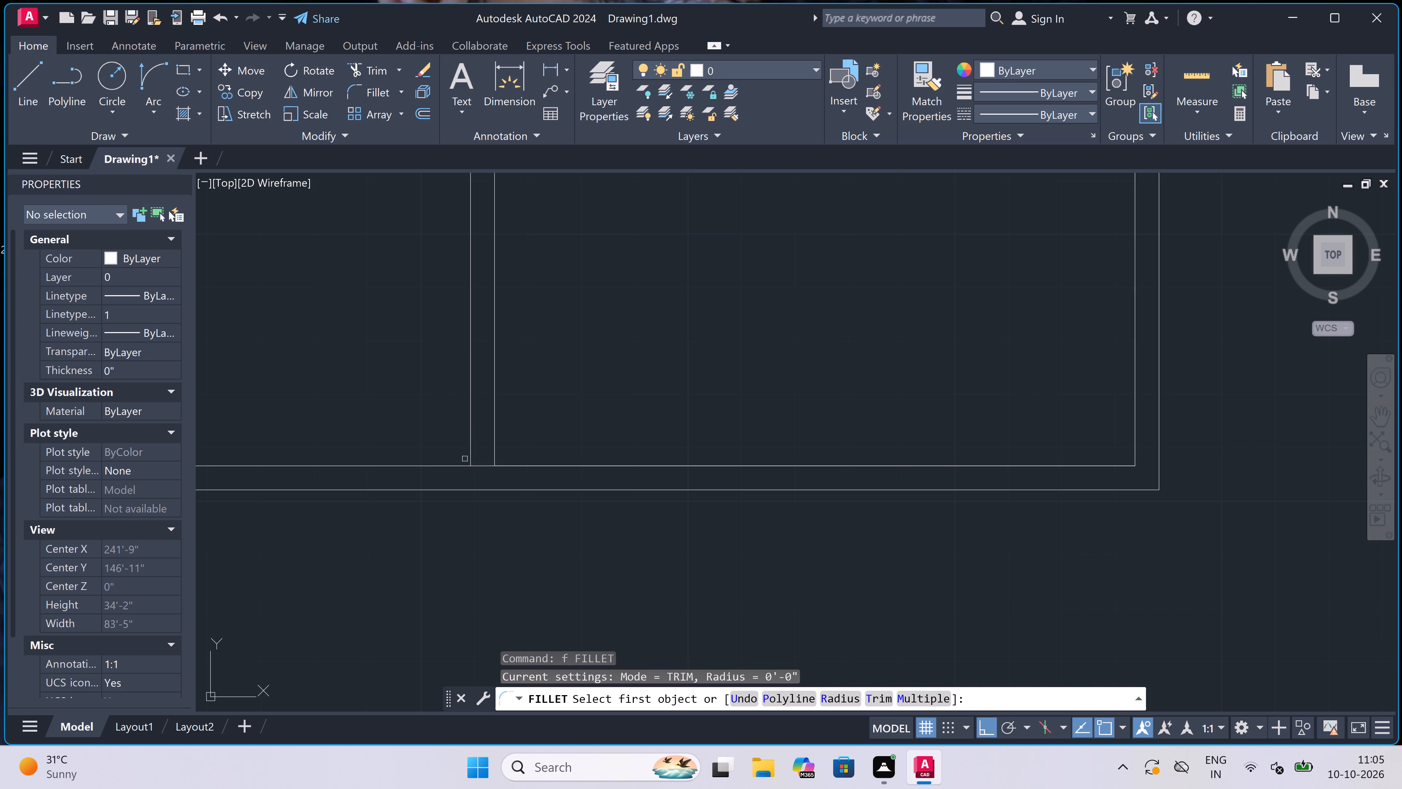
{"action": "scroll", "coordinate": [415, 446], "scroll_direction": "down", "scroll_amount": 1}
{"action": "scroll", "coordinate": [403, 392], "scroll_direction": "down", "scroll_amount": 3}
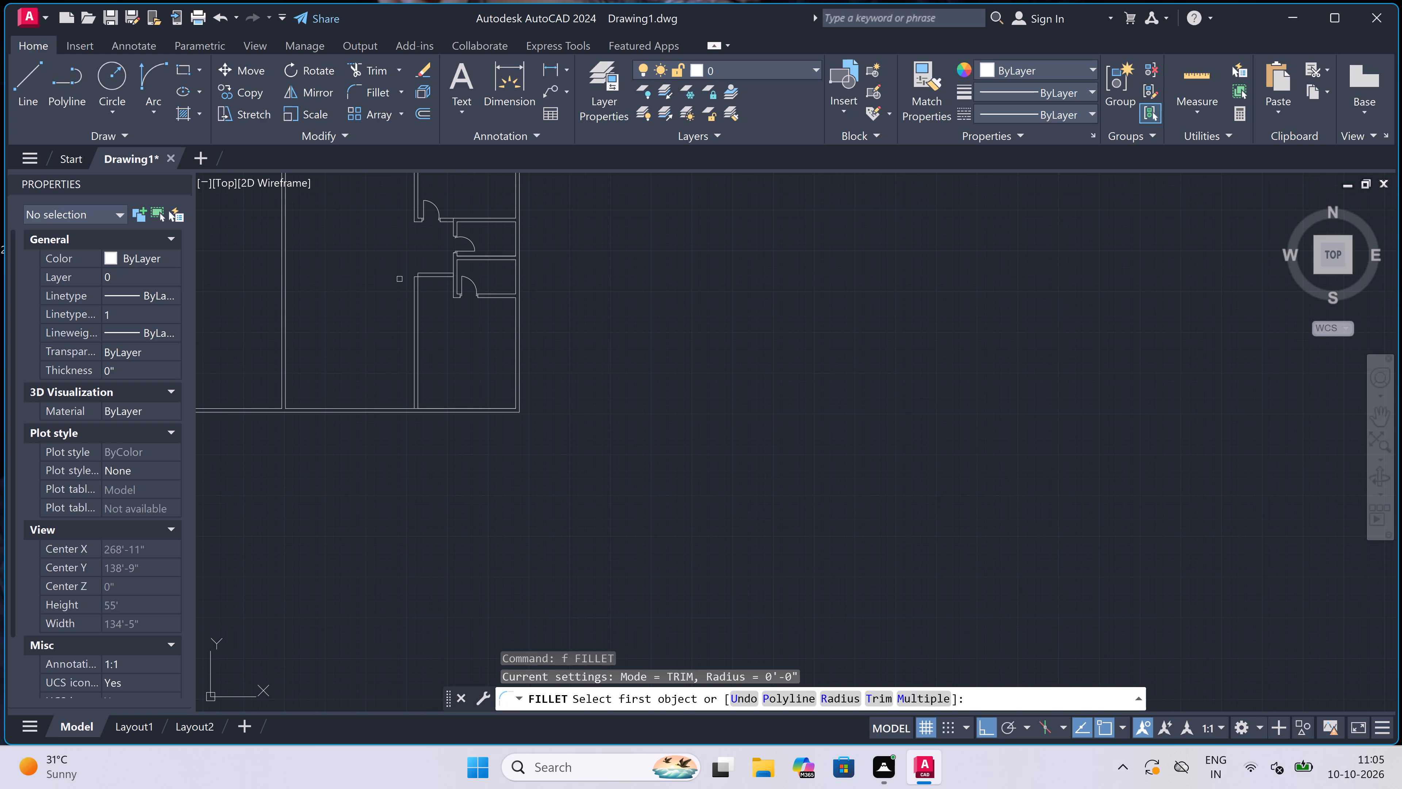
{"action": "scroll", "coordinate": [406, 267], "scroll_direction": "up", "scroll_amount": 3}
{"action": "scroll", "coordinate": [451, 302], "scroll_direction": "up", "scroll_amount": 2}
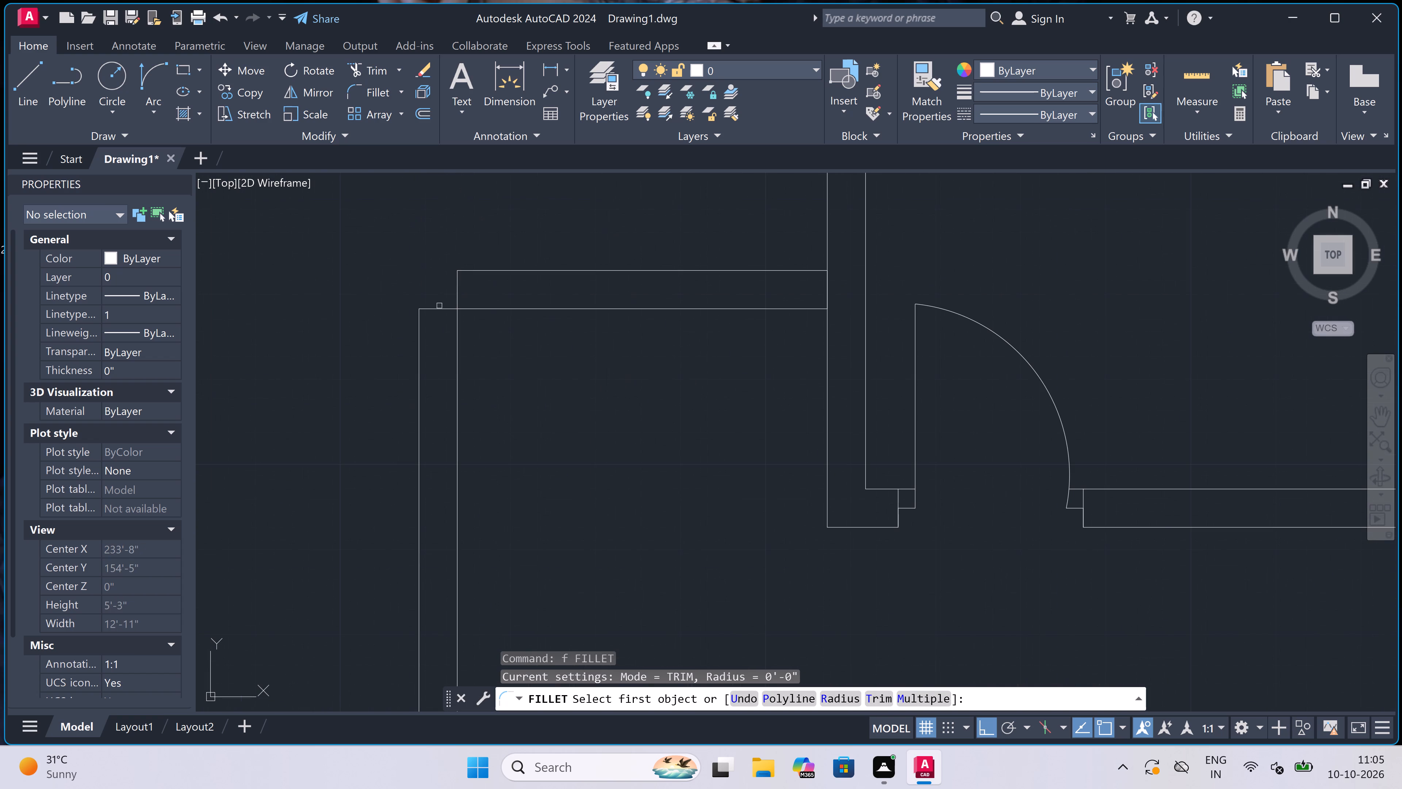
{"action": "left_click", "coordinate": [417, 330]}
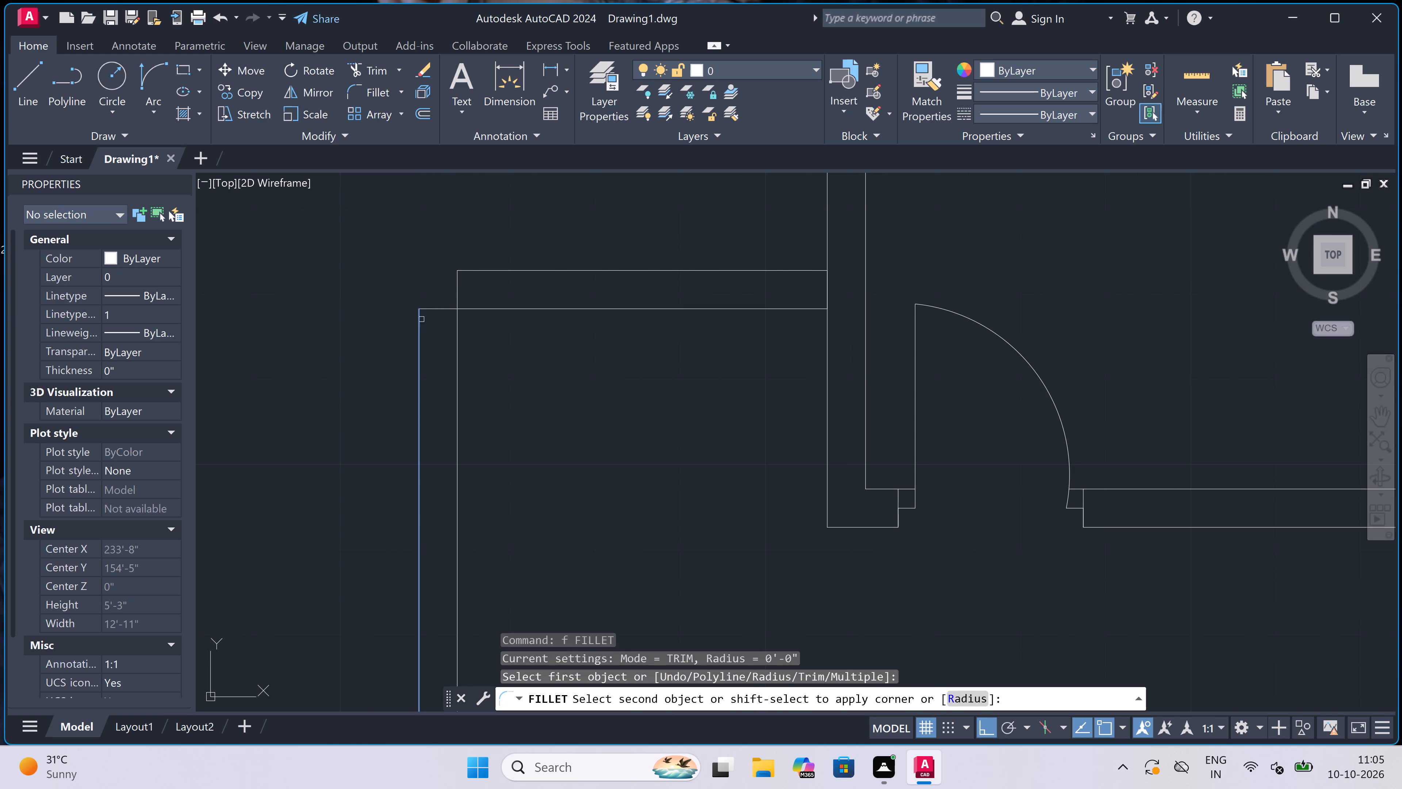
{"action": "left_click", "coordinate": [475, 271]}
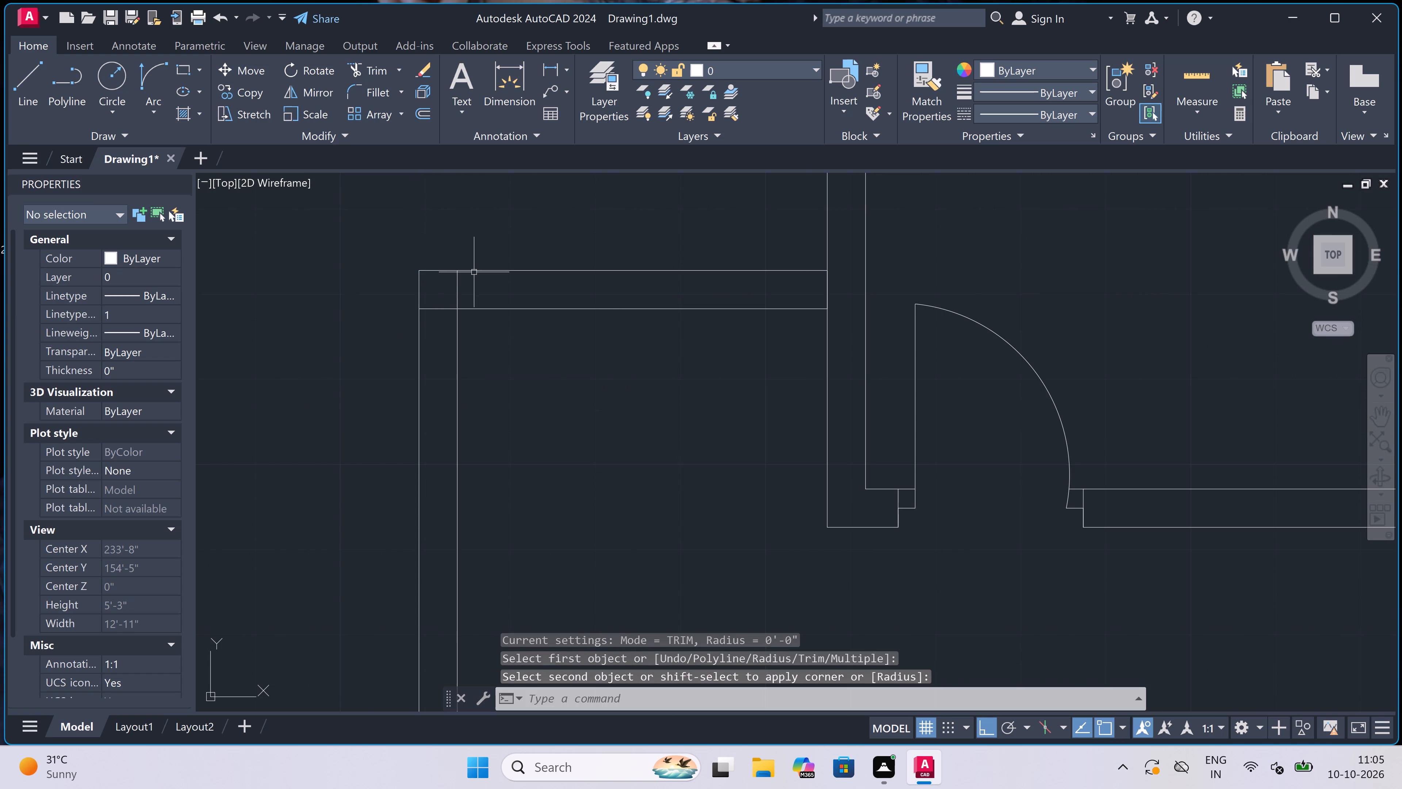
Trim the overlapping line ends inside the lower-right room's upper wall corner and the small room's wall line across its top-wall junction.
{"action": "key", "text": "t"}
{"action": "type", "text": "r"}
{"action": "key", "text": "space"}
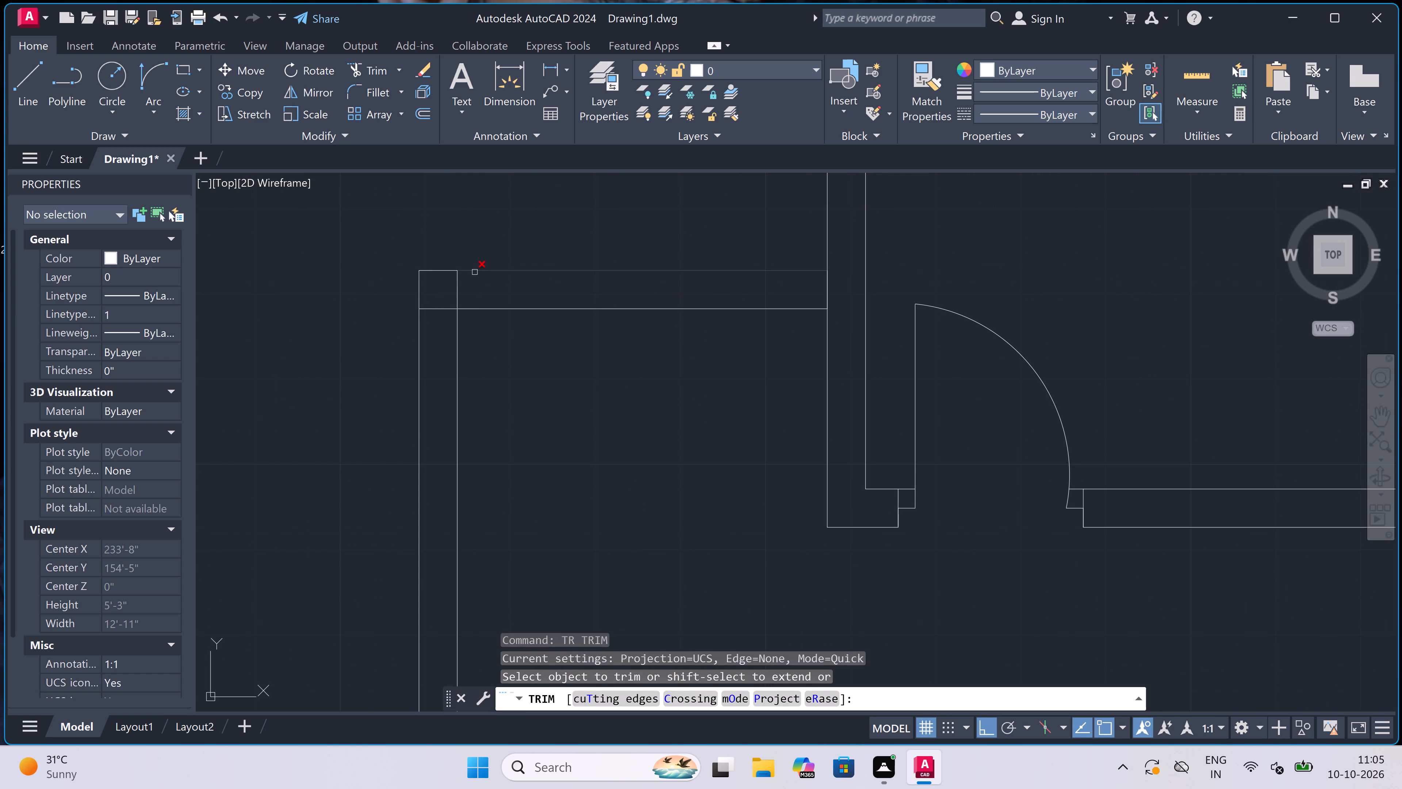
{"action": "scroll", "coordinate": [418, 284], "scroll_direction": "up", "scroll_amount": 2}
{"action": "left_click", "coordinate": [443, 291]}
{"action": "left_click", "coordinate": [475, 382]}
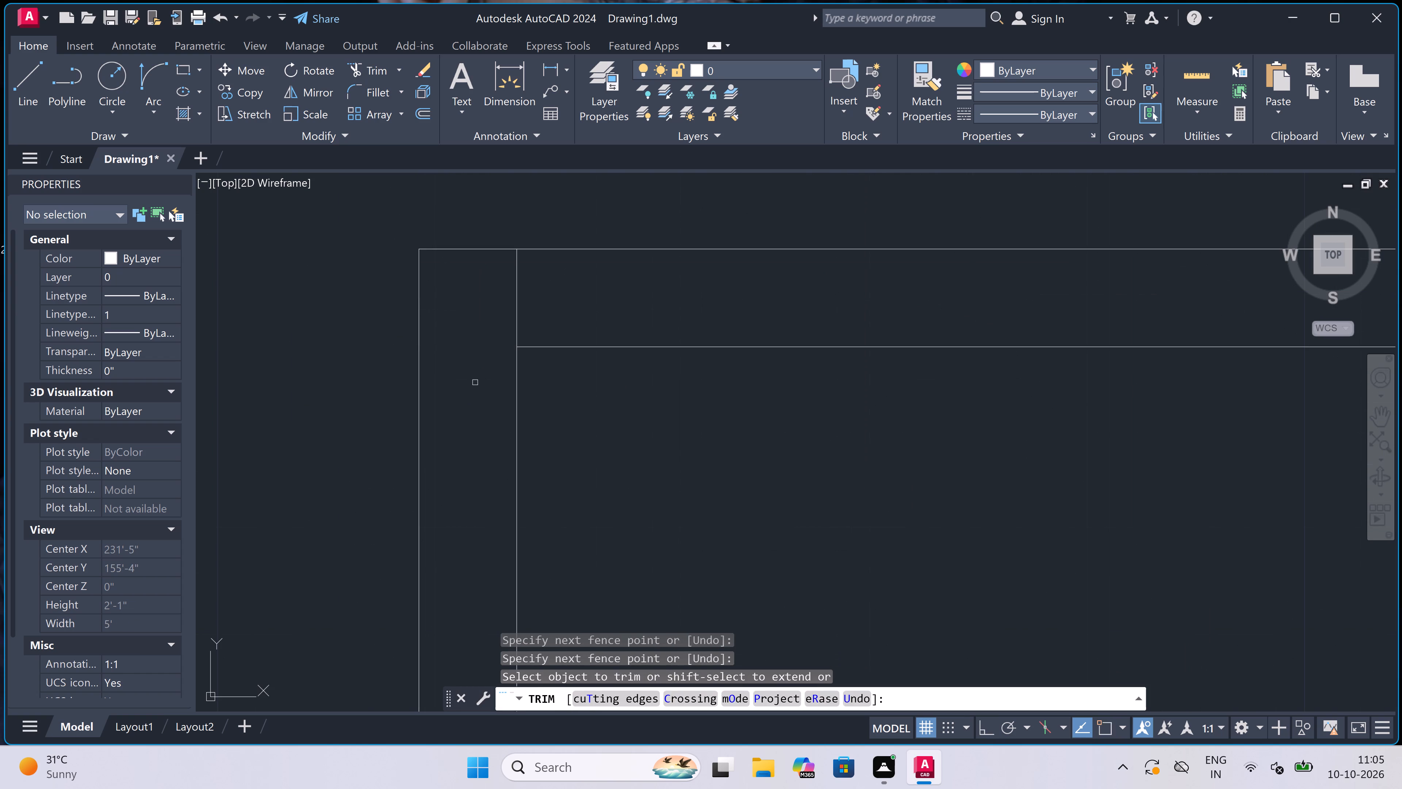
{"action": "double_click", "coordinate": [476, 314]}
{"action": "left_click", "coordinate": [540, 306]}
{"action": "scroll", "coordinate": [540, 304], "scroll_direction": "down", "scroll_amount": 5}
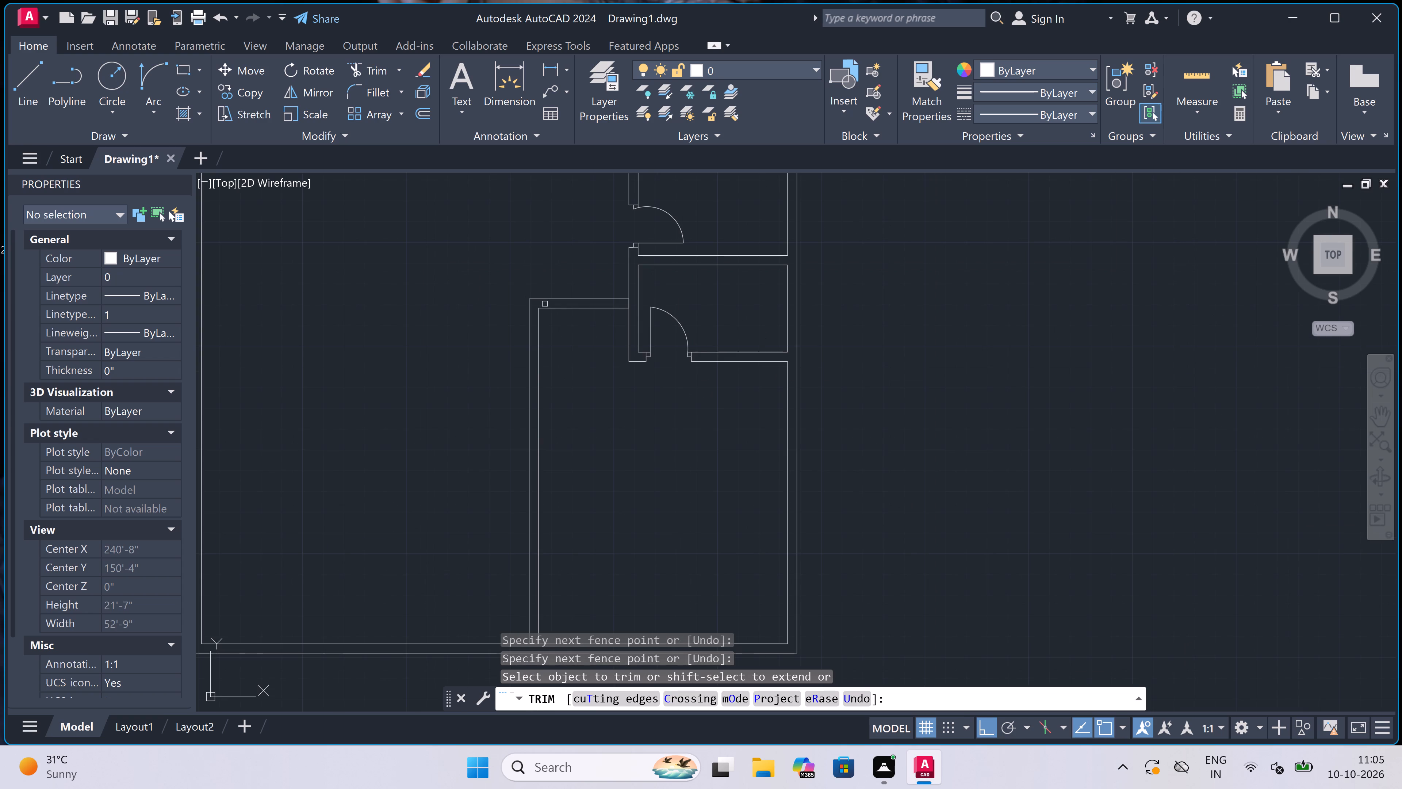
{"action": "scroll", "coordinate": [666, 286], "scroll_direction": "up", "scroll_amount": 3}
{"action": "scroll", "coordinate": [519, 322], "scroll_direction": "up", "scroll_amount": 1}
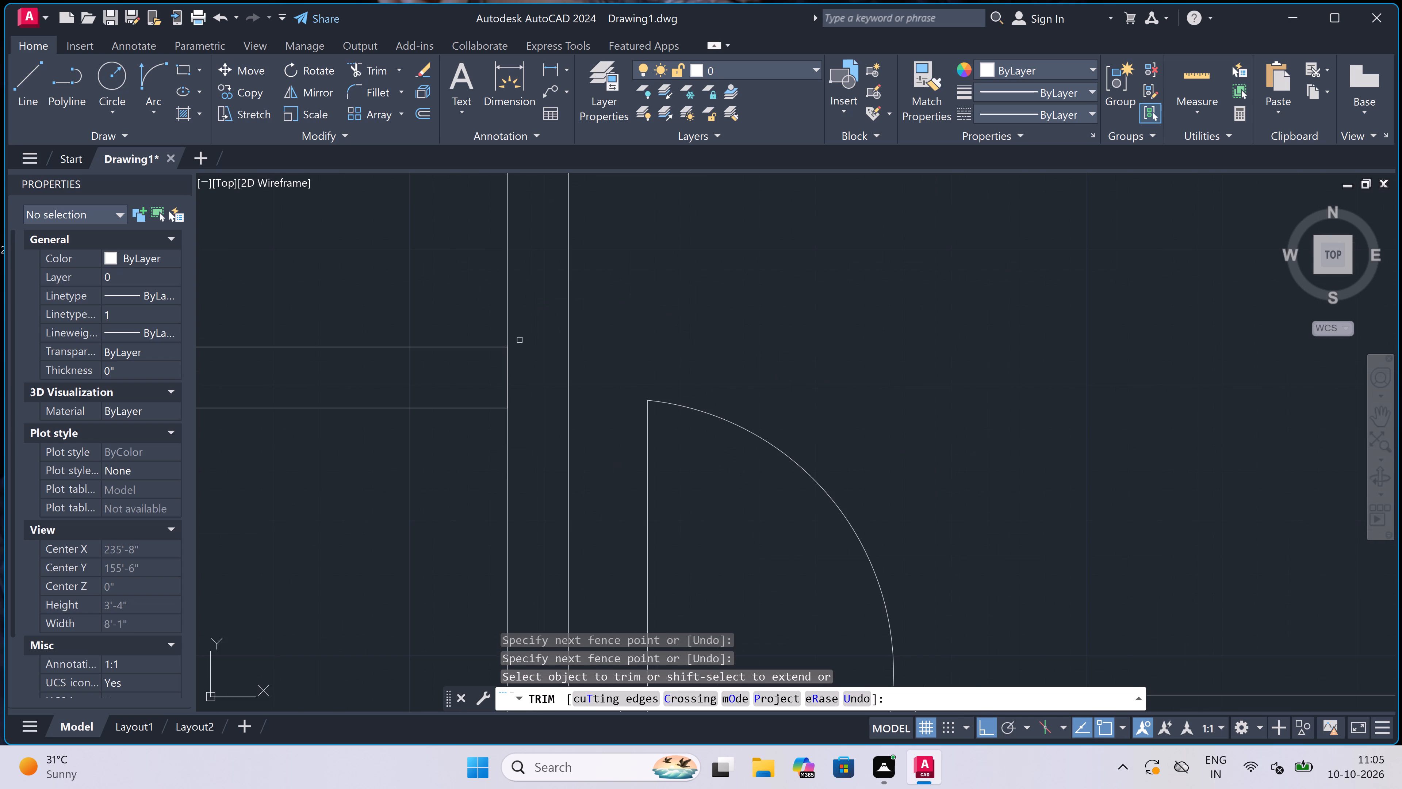
{"action": "left_click", "coordinate": [513, 363]}
{"action": "left_click", "coordinate": [462, 376]}
{"action": "scroll", "coordinate": [624, 330], "scroll_direction": "down", "scroll_amount": 5}
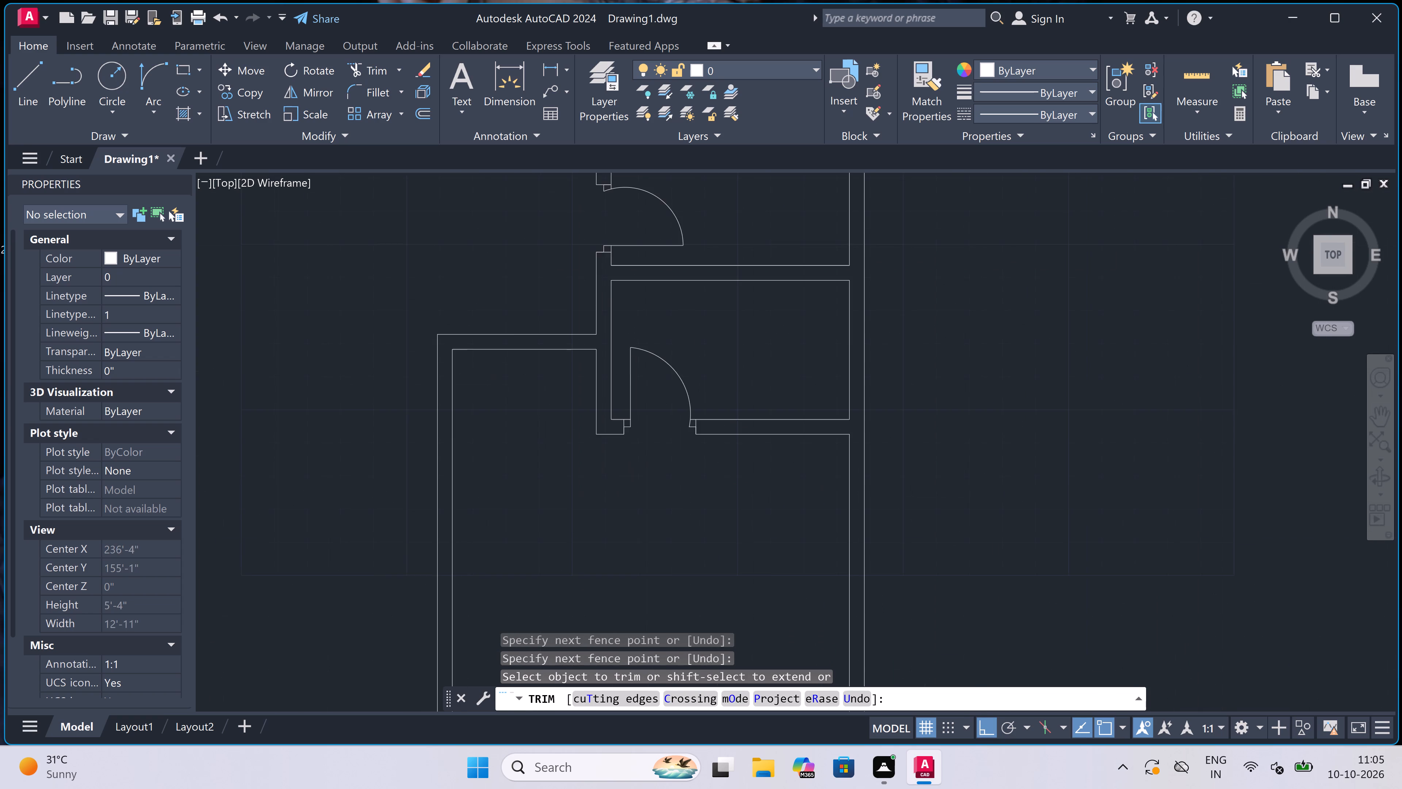
{"action": "scroll", "coordinate": [624, 330], "scroll_direction": "down", "scroll_amount": 6}
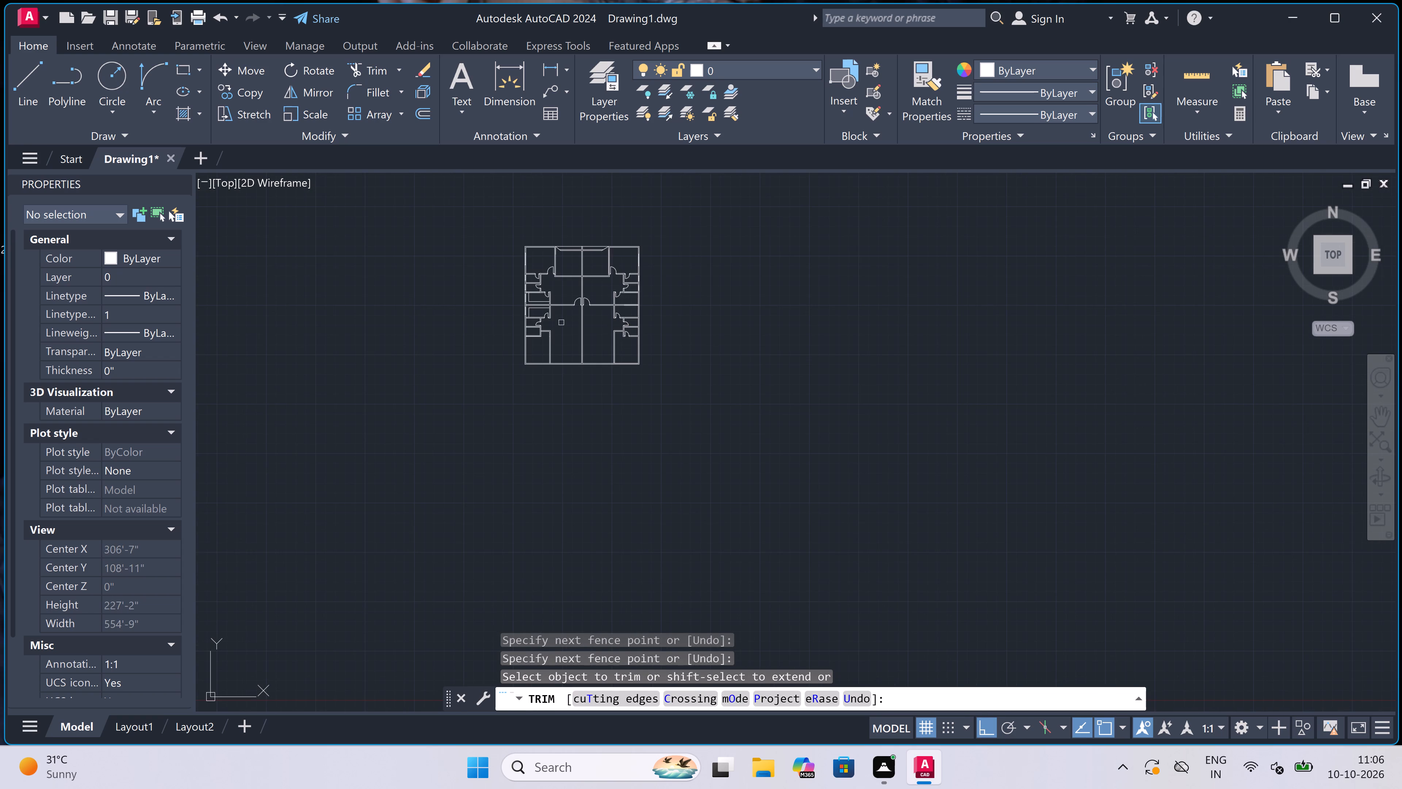
{"action": "scroll", "coordinate": [557, 324], "scroll_direction": "up", "scroll_amount": 2}
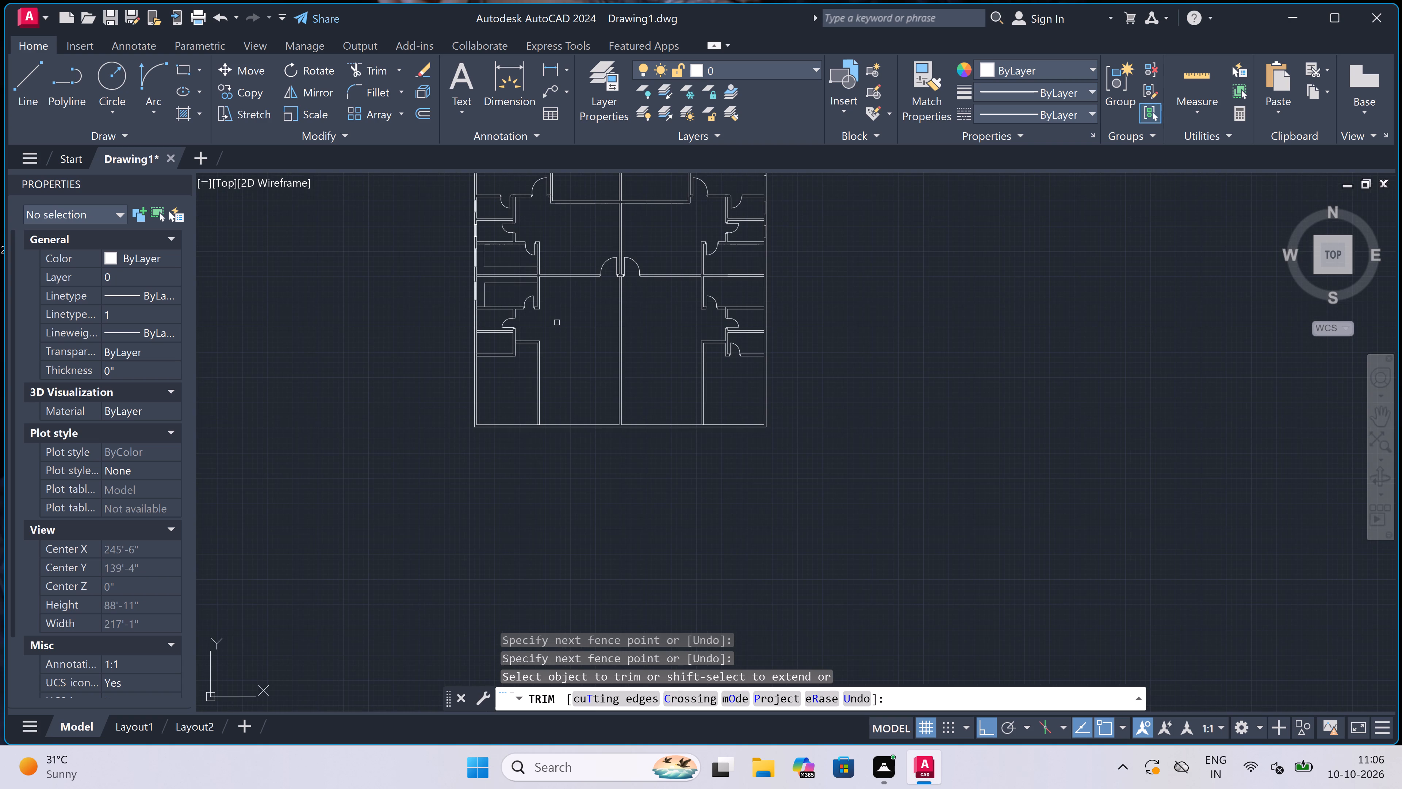
{"action": "scroll", "coordinate": [573, 337], "scroll_direction": "up", "scroll_amount": 2}
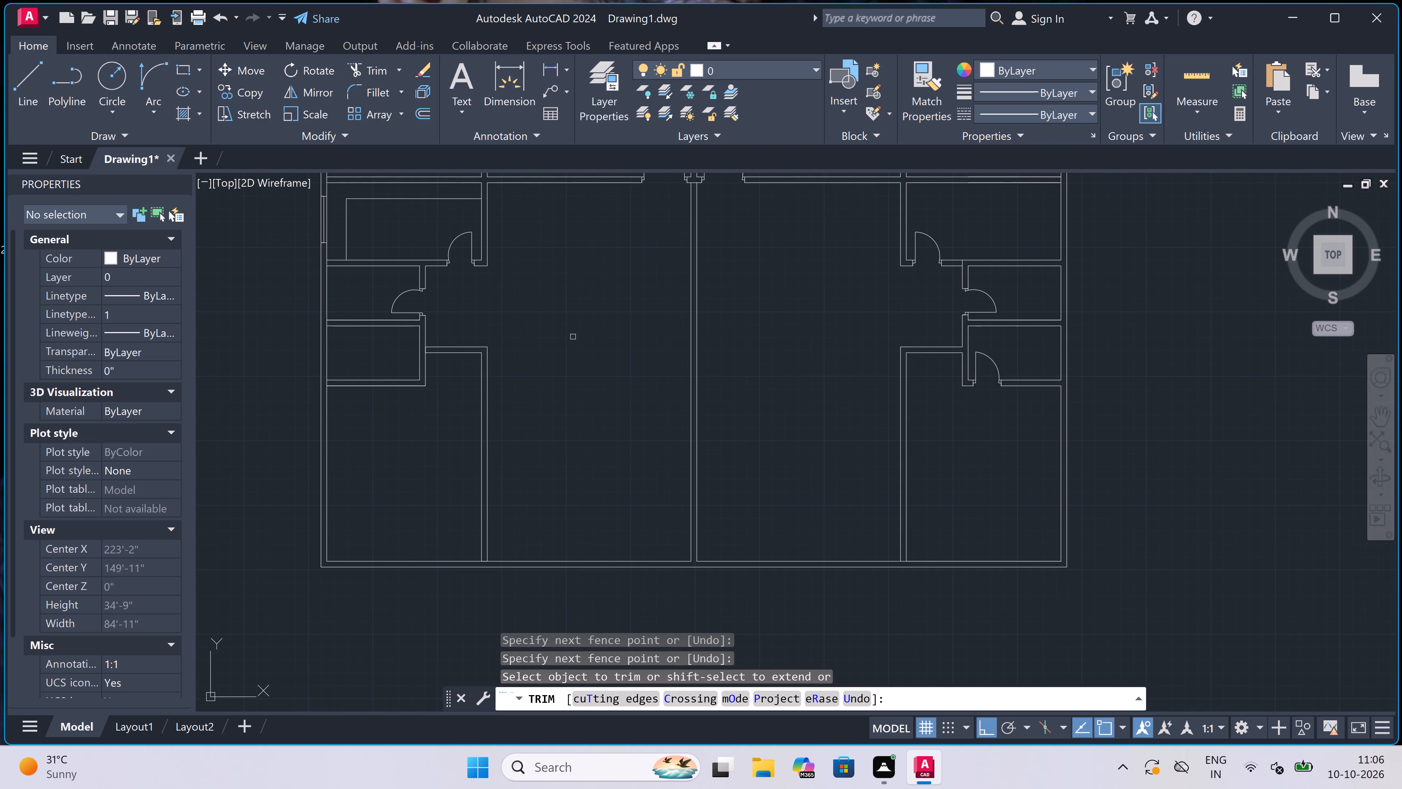
{"action": "key", "text": "Escape"}
Draw lines from the base of the lower-left room's outer wall face 2' up, across to the lower-right room's wall, and 11' up.
{"action": "type", "text": "l"}
{"action": "key", "text": "space"}
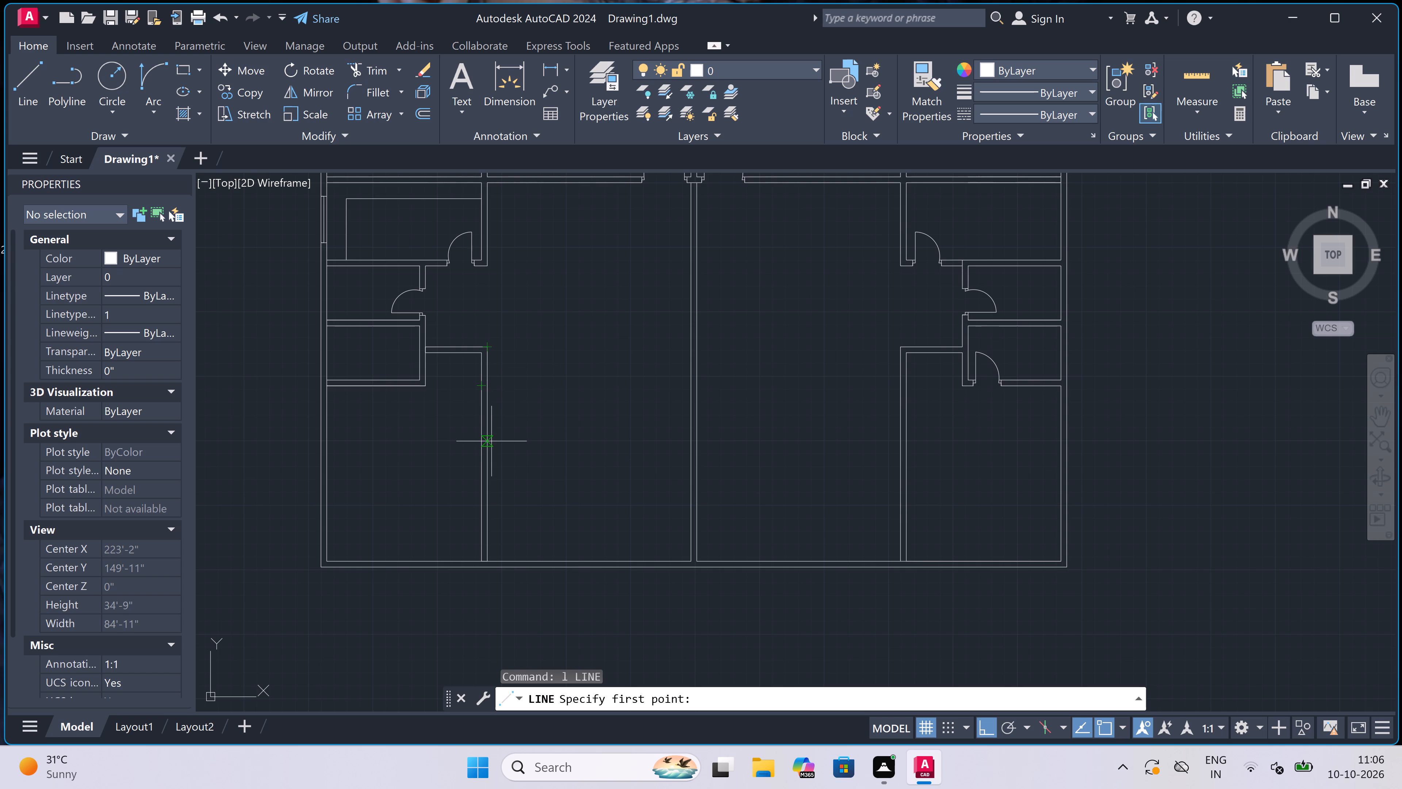
{"action": "scroll", "coordinate": [460, 543], "scroll_direction": "up", "scroll_amount": 1}
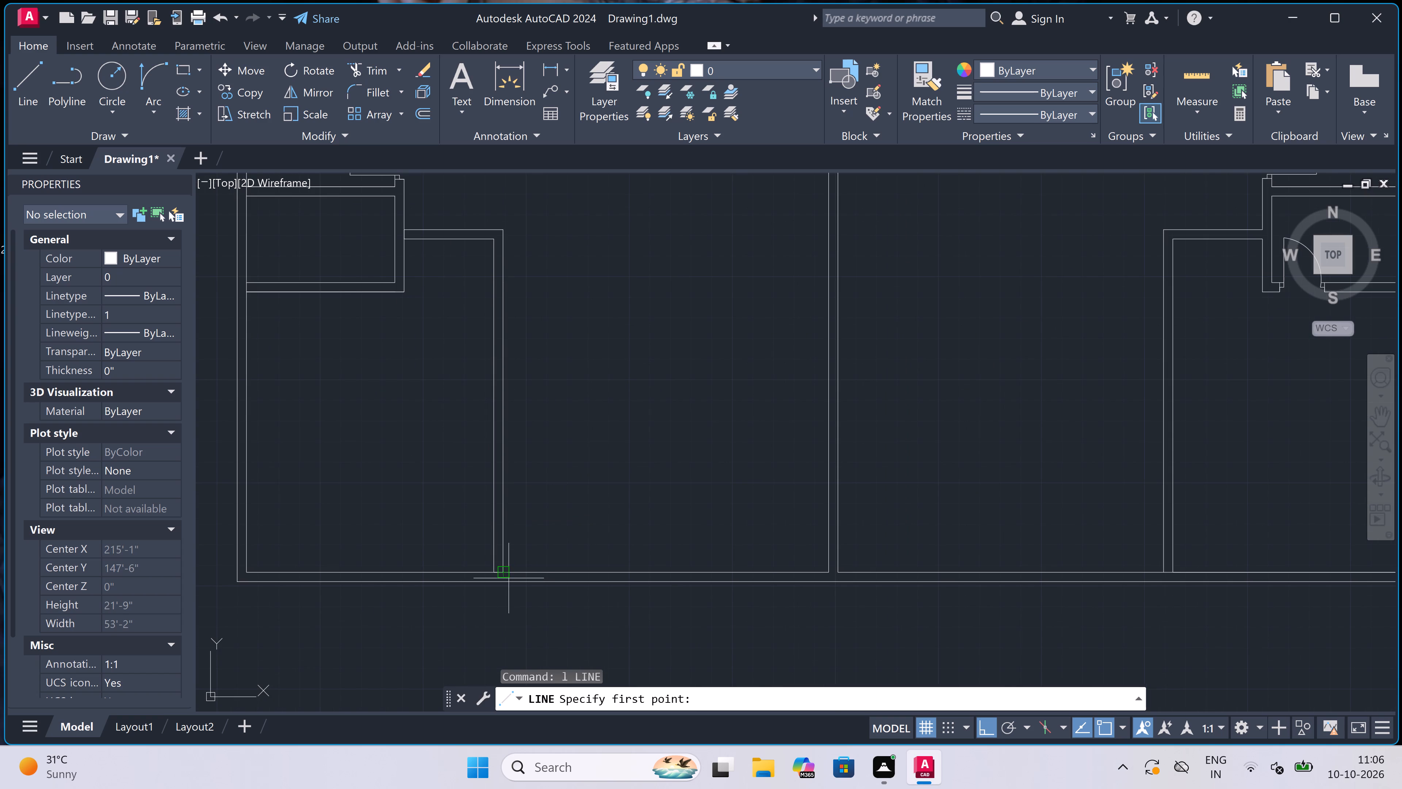
{"action": "left_click", "coordinate": [505, 570]}
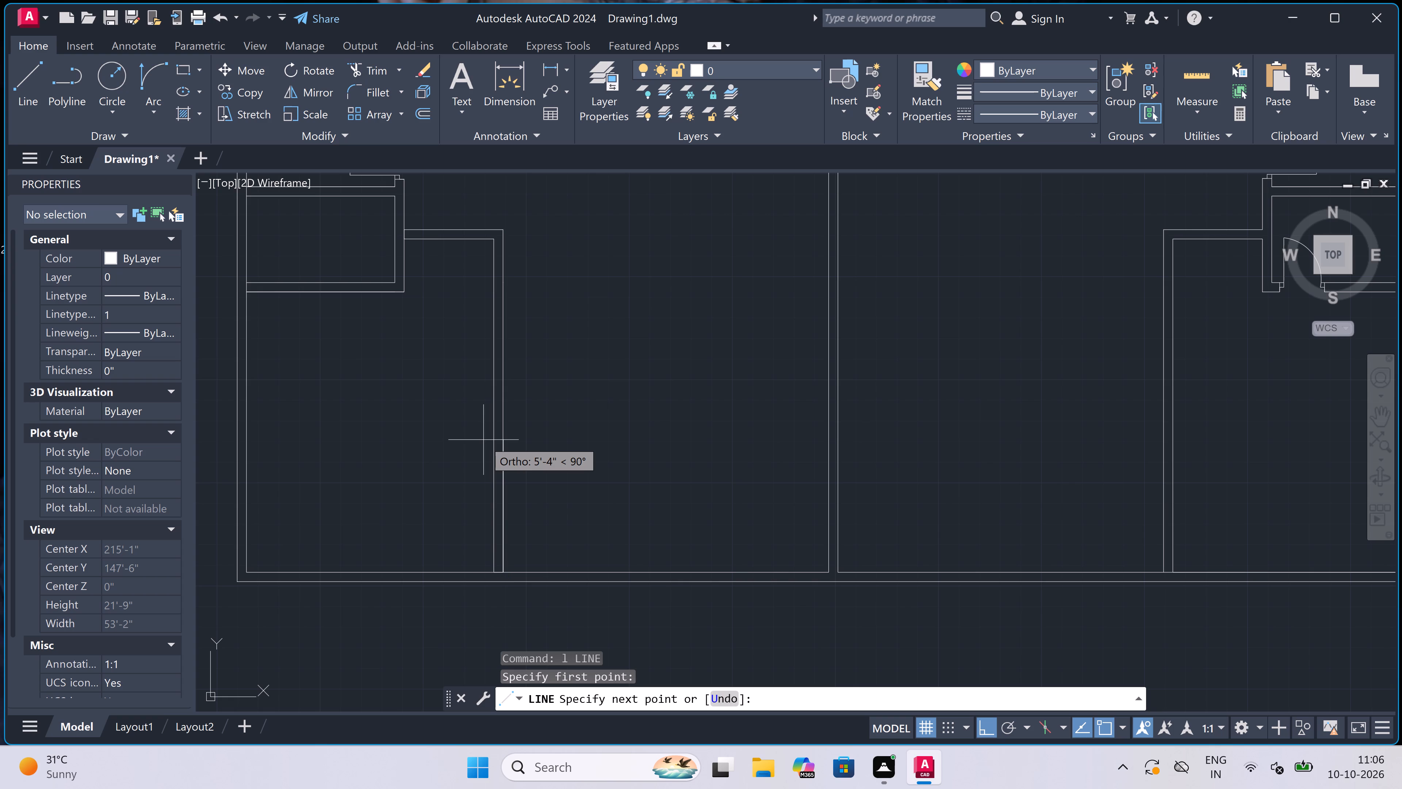
{"action": "type", "text": "2'"}
{"action": "key", "text": "space"}
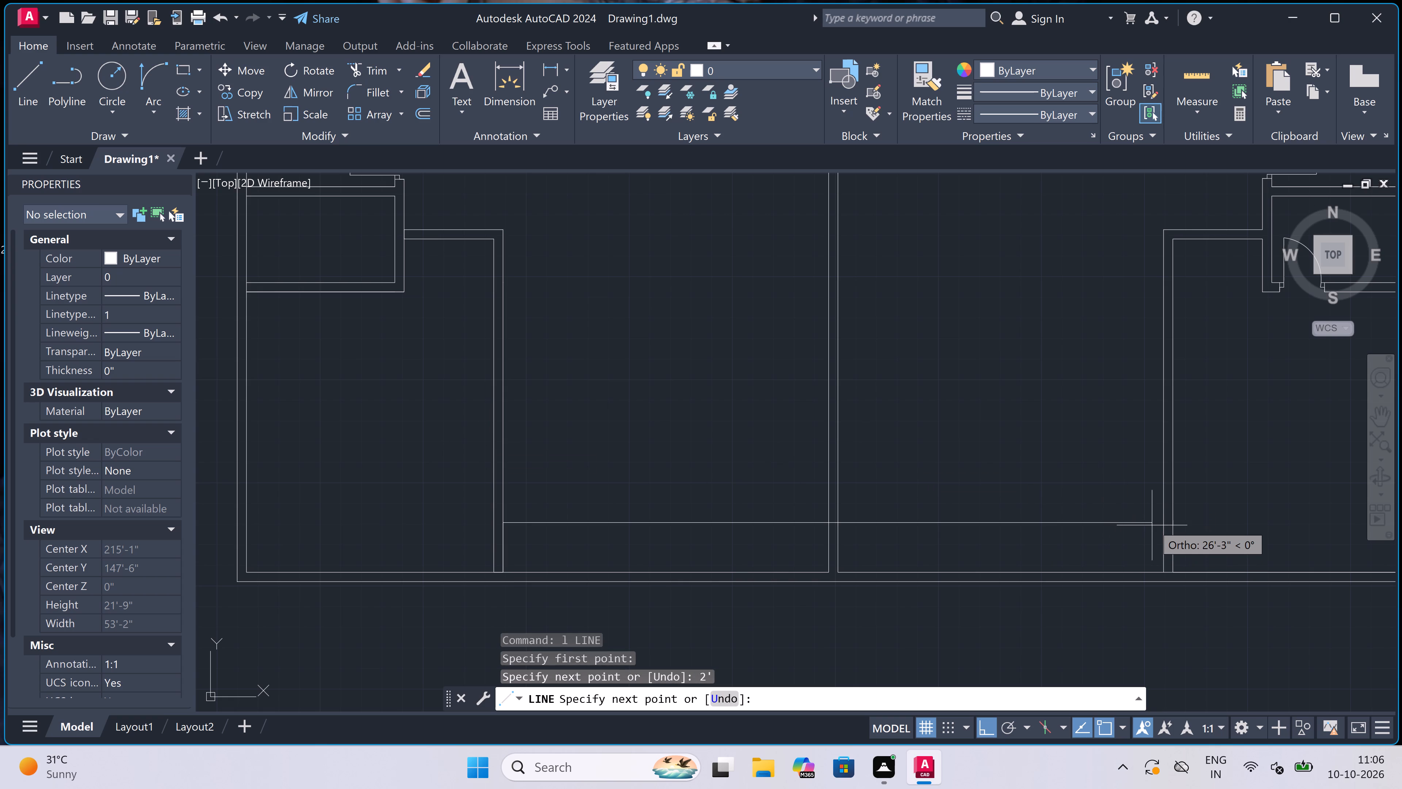
{"action": "left_click", "coordinate": [1166, 524]}
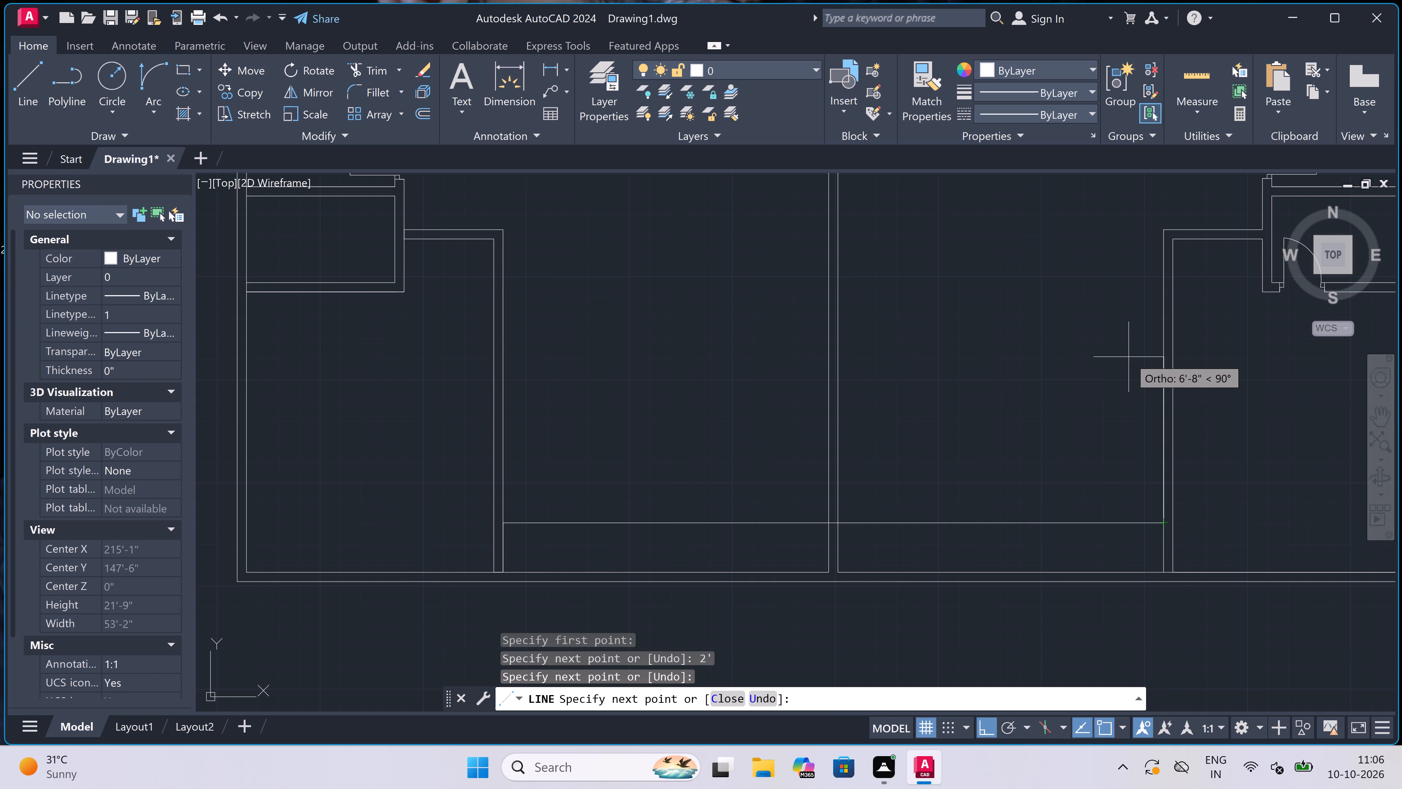
{"action": "type", "text": "11"}
{"action": "type", "text": "'"}
{"action": "key", "text": "space"}
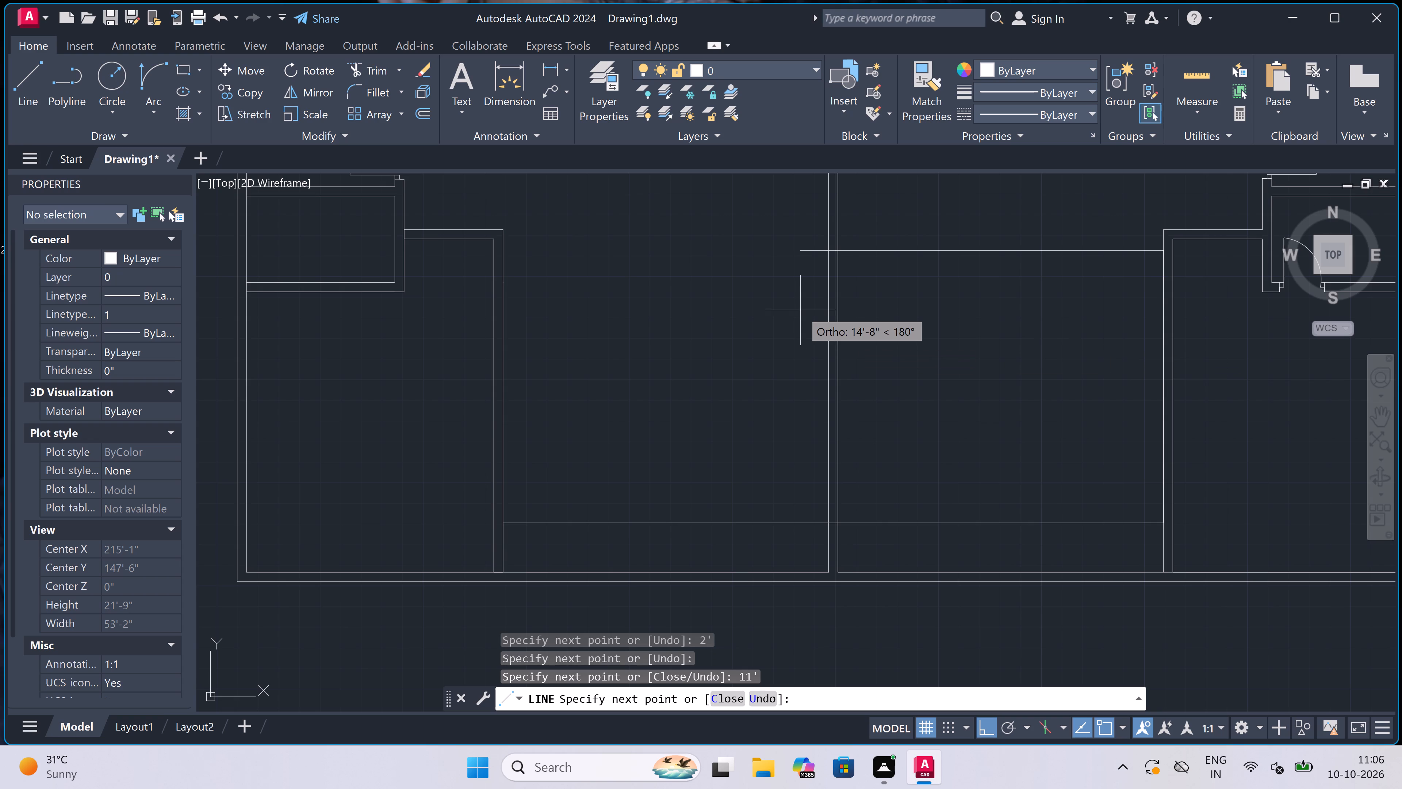
{"action": "key", "text": "Escape"}
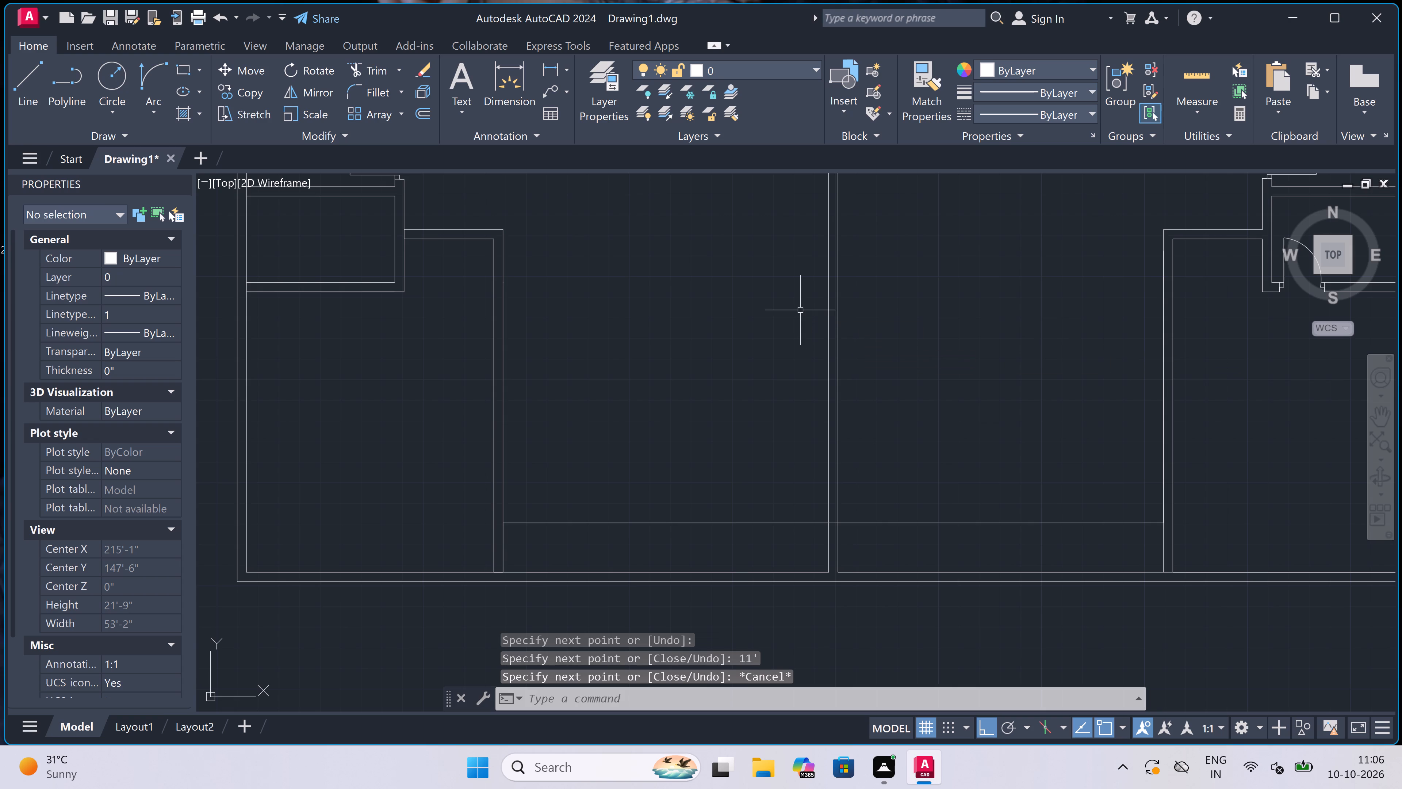
Extend both lines of the lower-left room's top wall across the central wall to meet the lower-right room's top wall.
{"action": "type", "text": "ex"}
{"action": "key", "text": "space"}
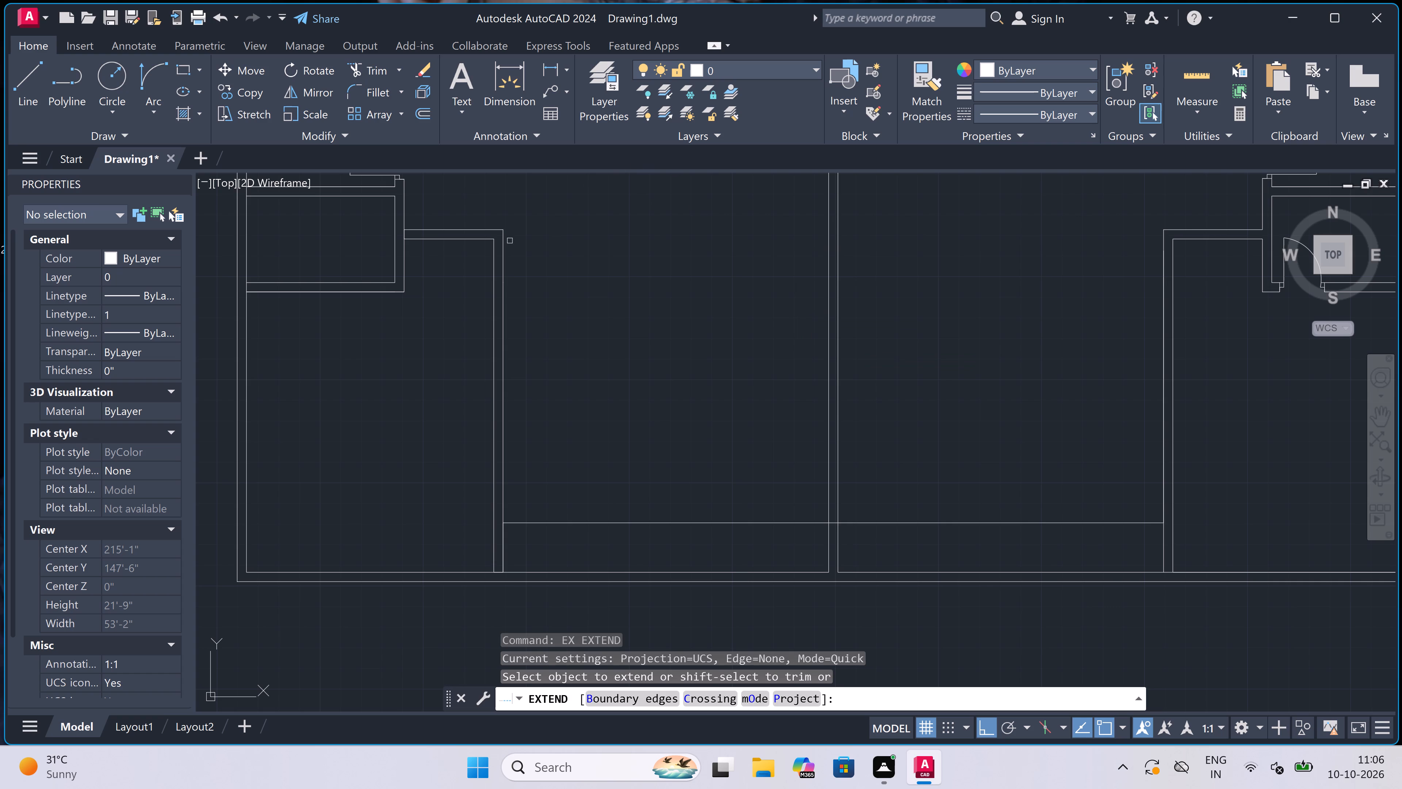
{"action": "left_click", "coordinate": [466, 216]}
{"action": "left_click", "coordinate": [466, 280]}
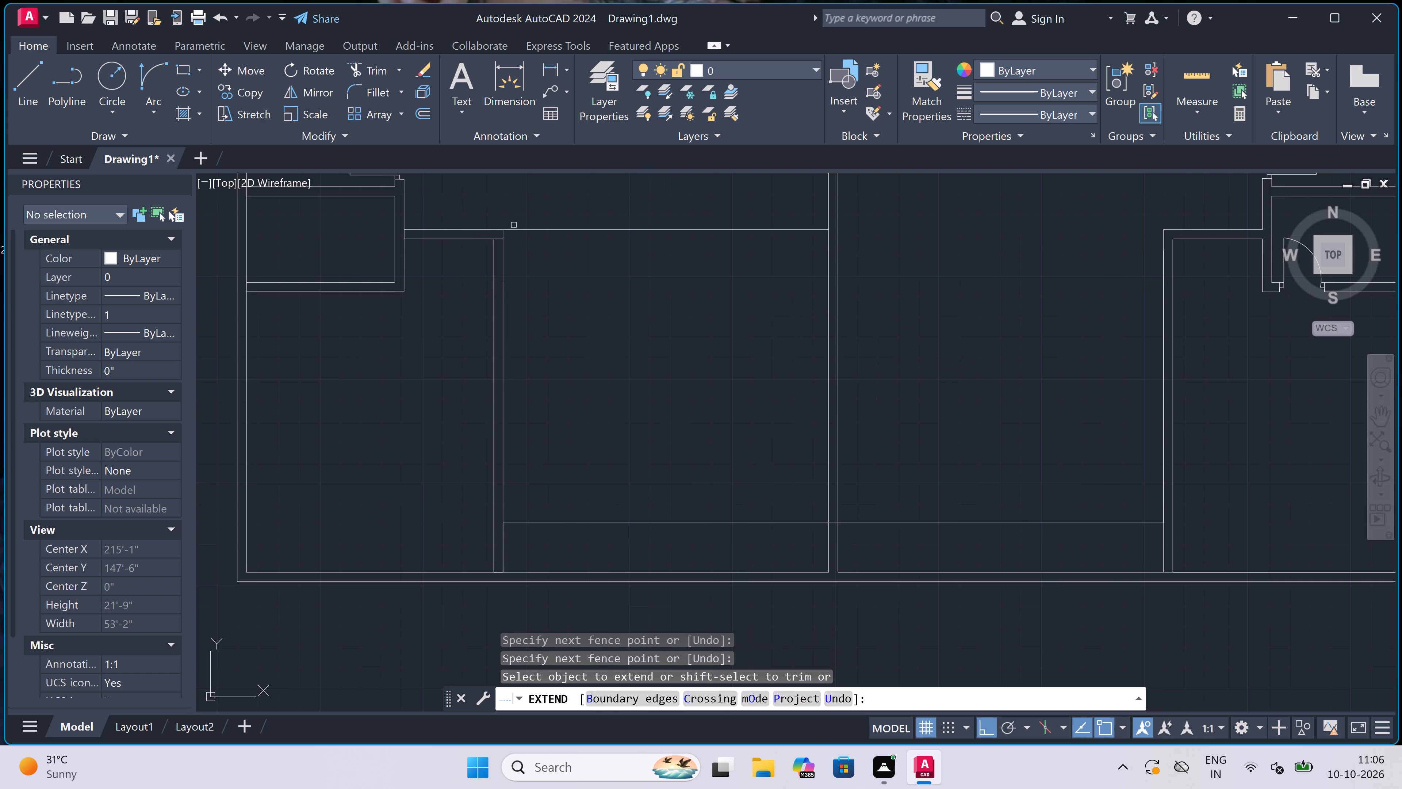
{"action": "double_click", "coordinate": [483, 216]}
{"action": "left_click", "coordinate": [465, 280]}
{"action": "left_click_drag", "start_coordinate": [744, 195], "coordinate": [747, 200]}
{"action": "left_click", "coordinate": [837, 340]}
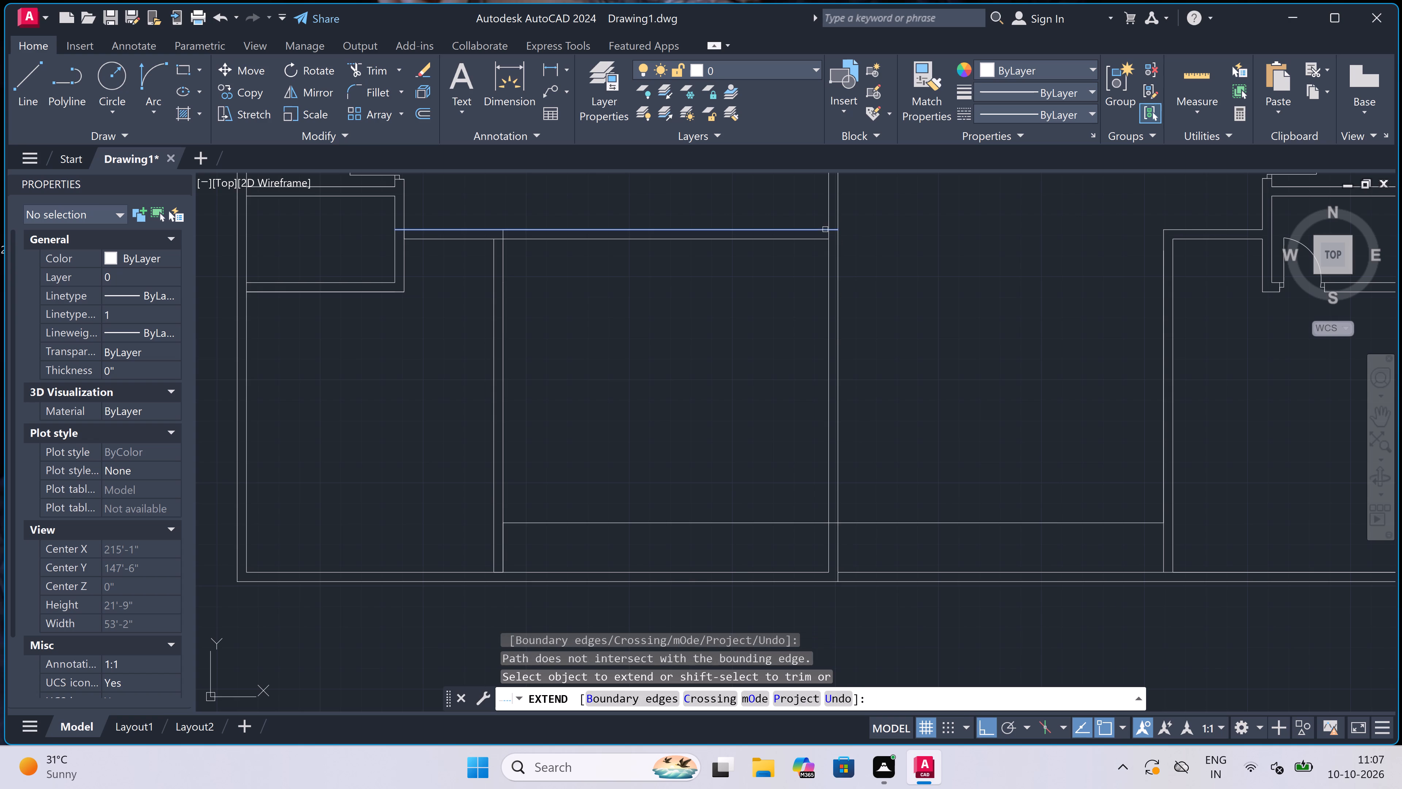
{"action": "double_click", "coordinate": [809, 220]}
{"action": "left_click", "coordinate": [808, 297]}
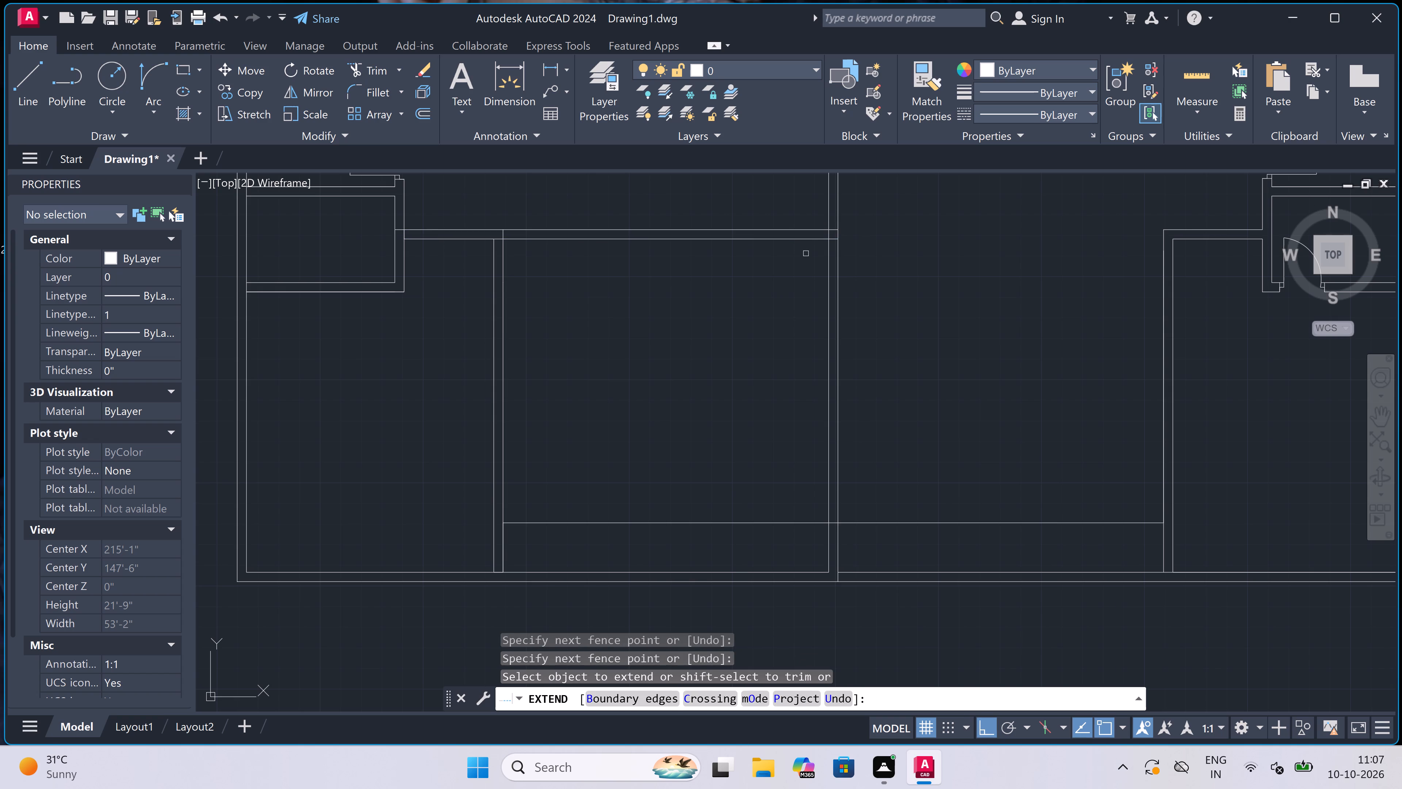
{"action": "left_click", "coordinate": [788, 191]}
{"action": "left_click", "coordinate": [792, 316]}
{"action": "left_click", "coordinate": [1045, 212]}
{"action": "left_click", "coordinate": [1047, 274]}
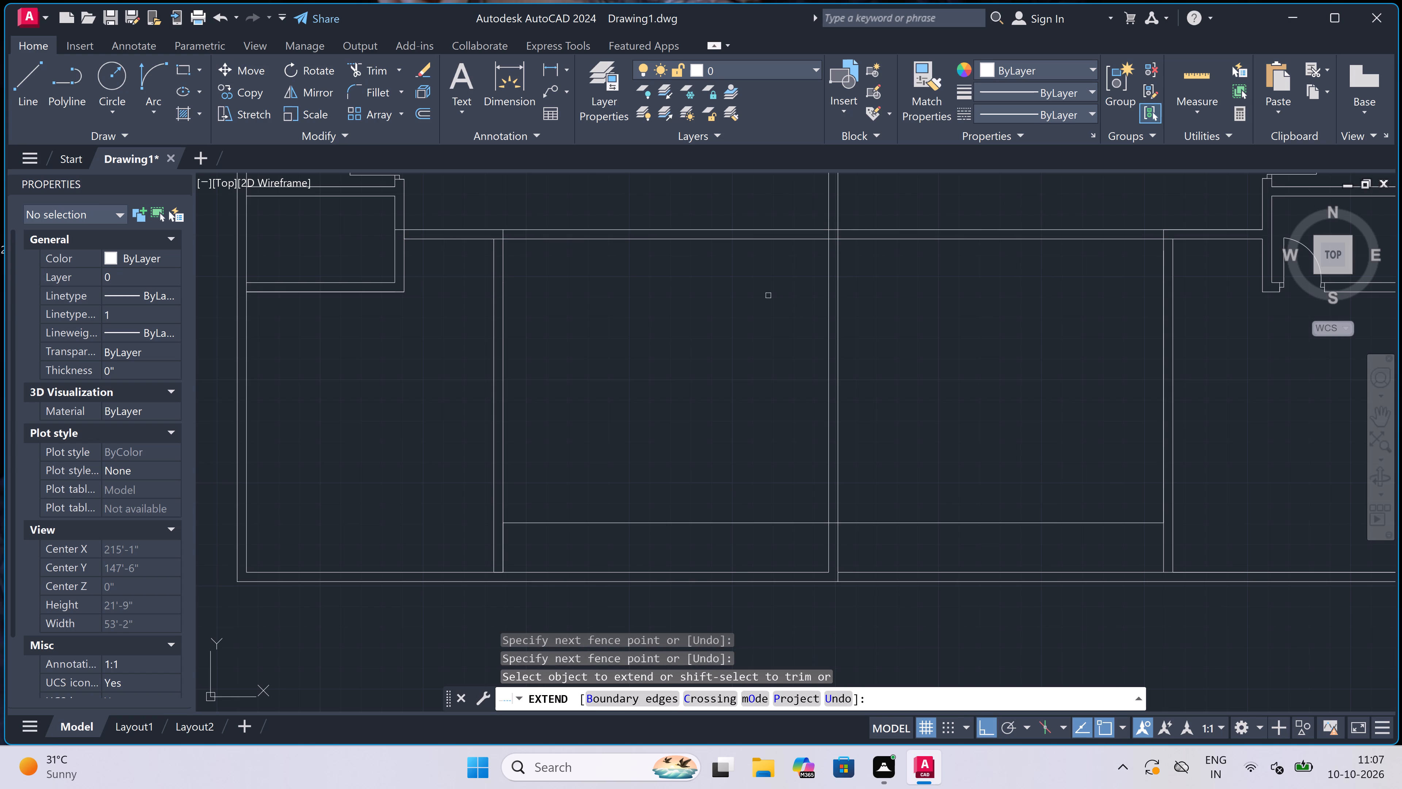
{"action": "key", "text": "Escape"}
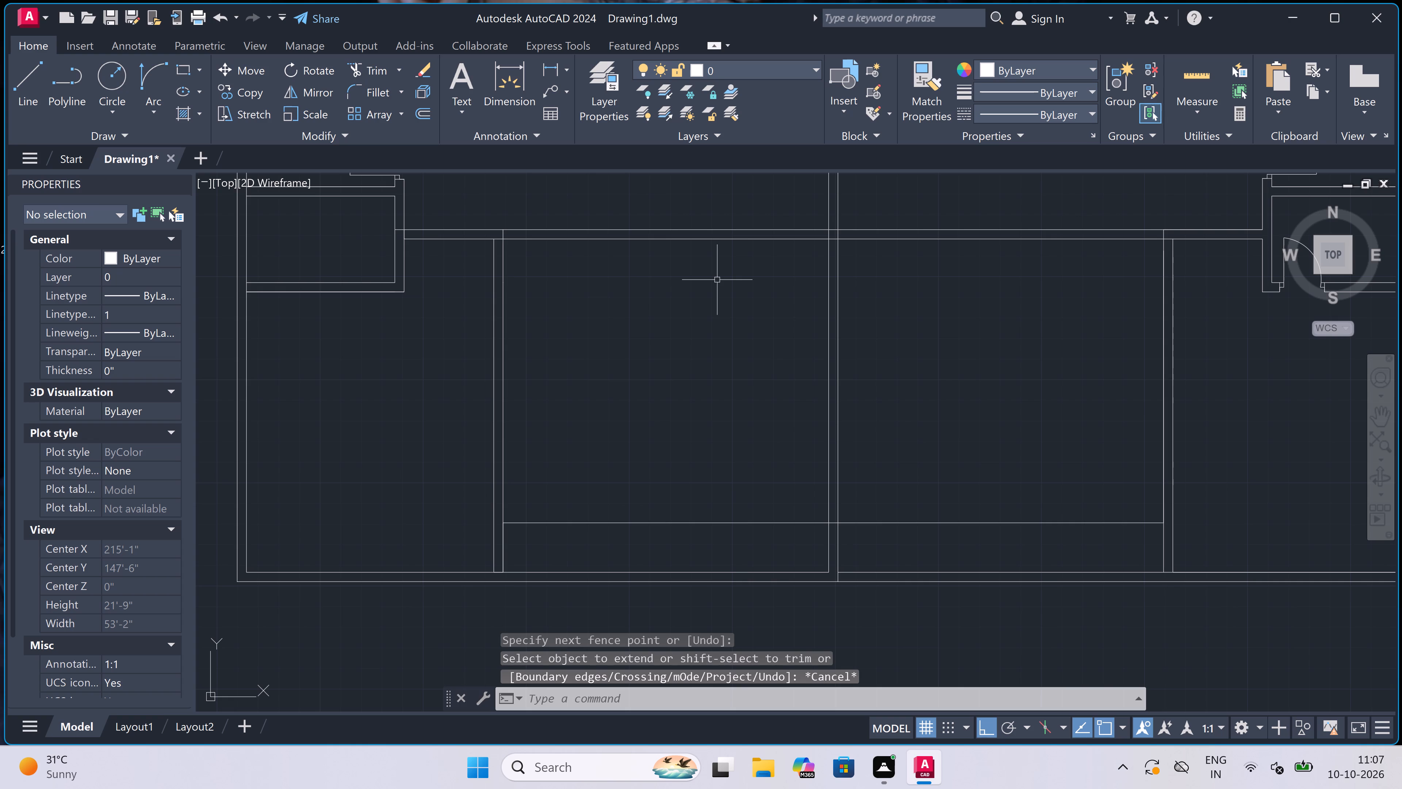
Trim the overlapping lines where the left small room's wall meets the long top wall and inside the lower-left room's upper wall corner.
{"action": "type", "text": "tr"}
{"action": "key", "text": "space"}
{"action": "scroll", "coordinate": [721, 275], "scroll_direction": "down", "scroll_amount": 2}
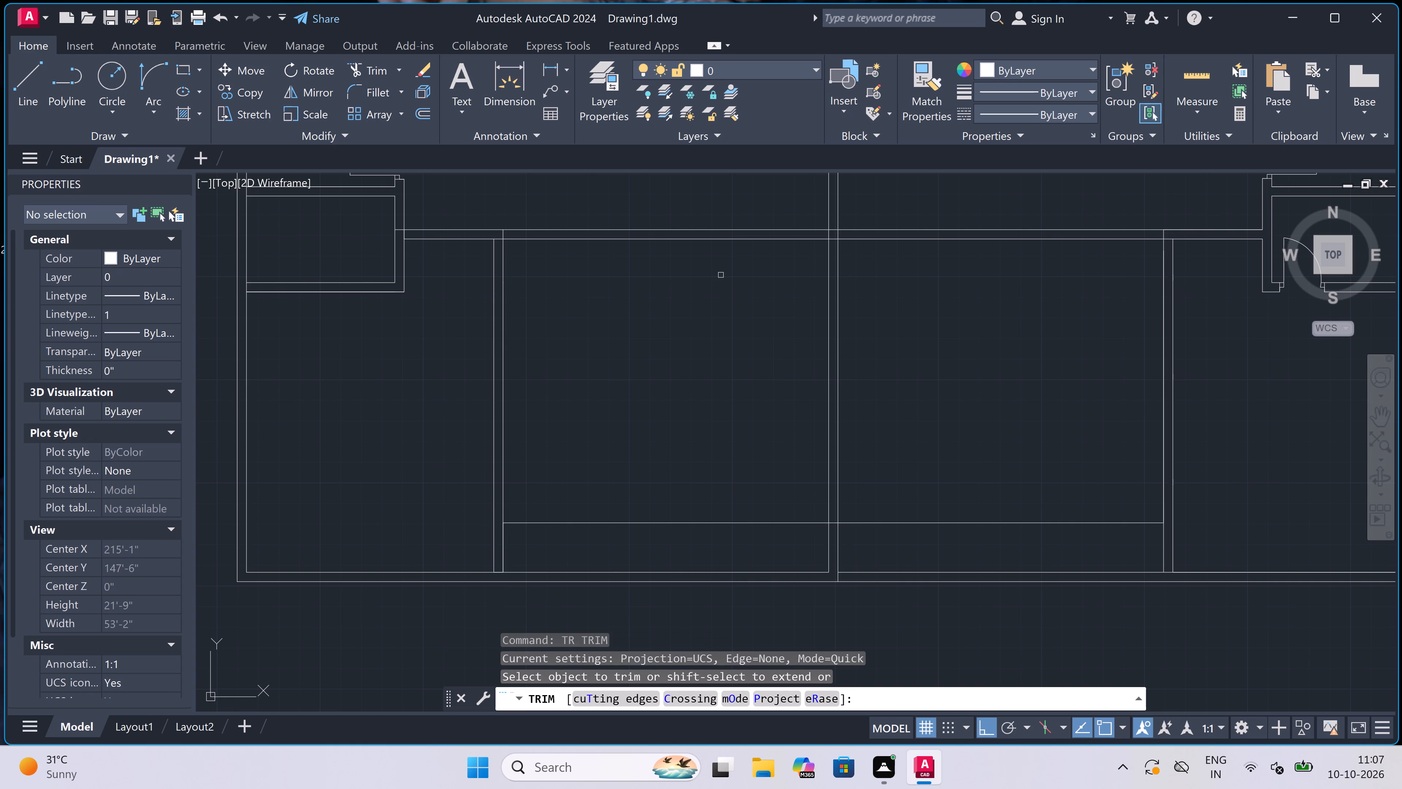
{"action": "scroll", "coordinate": [669, 251], "scroll_direction": "up", "scroll_amount": 1}
{"action": "scroll", "coordinate": [526, 257], "scroll_direction": "up", "scroll_amount": 1}
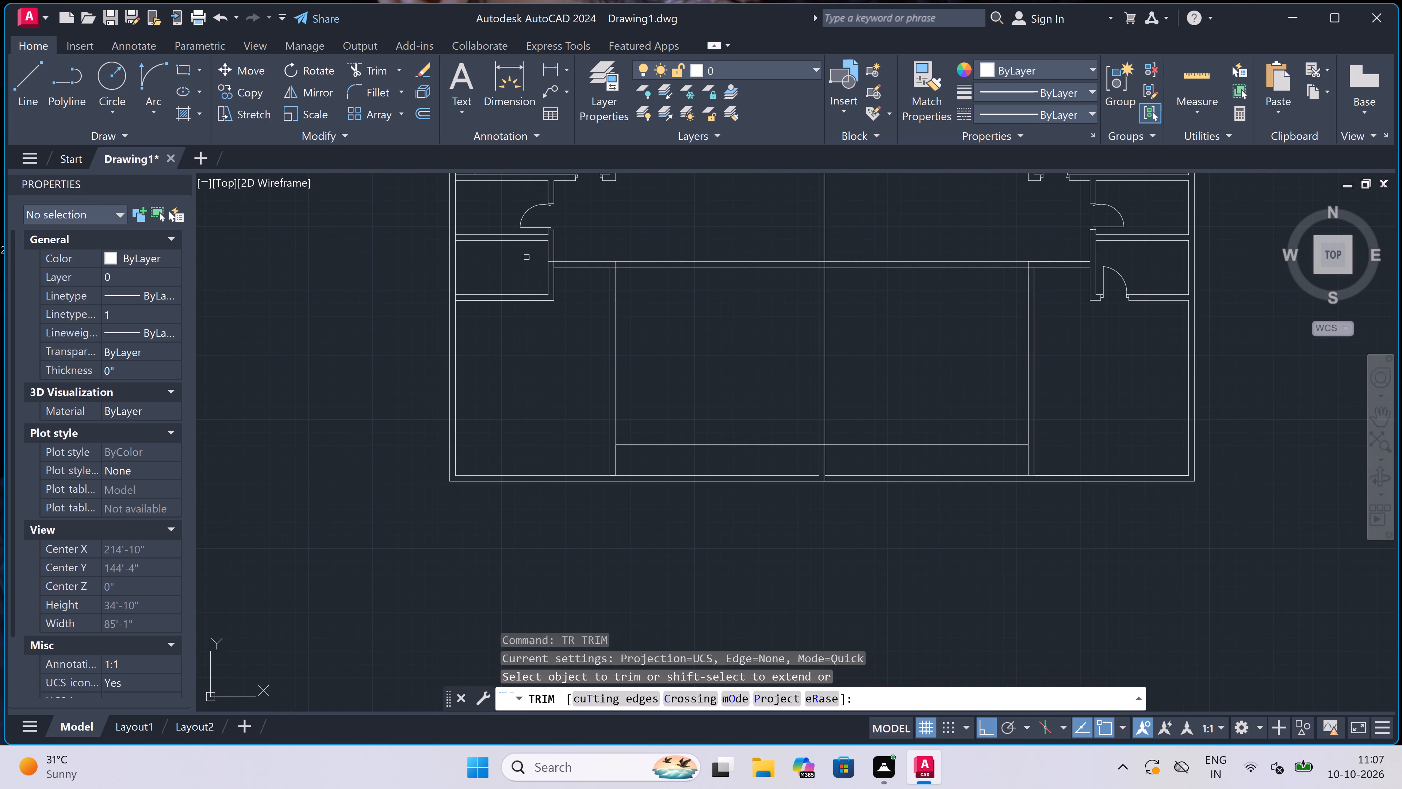
{"action": "scroll", "coordinate": [526, 257], "scroll_direction": "up", "scroll_amount": 2}
{"action": "scroll", "coordinate": [639, 265], "scroll_direction": "up", "scroll_amount": 2}
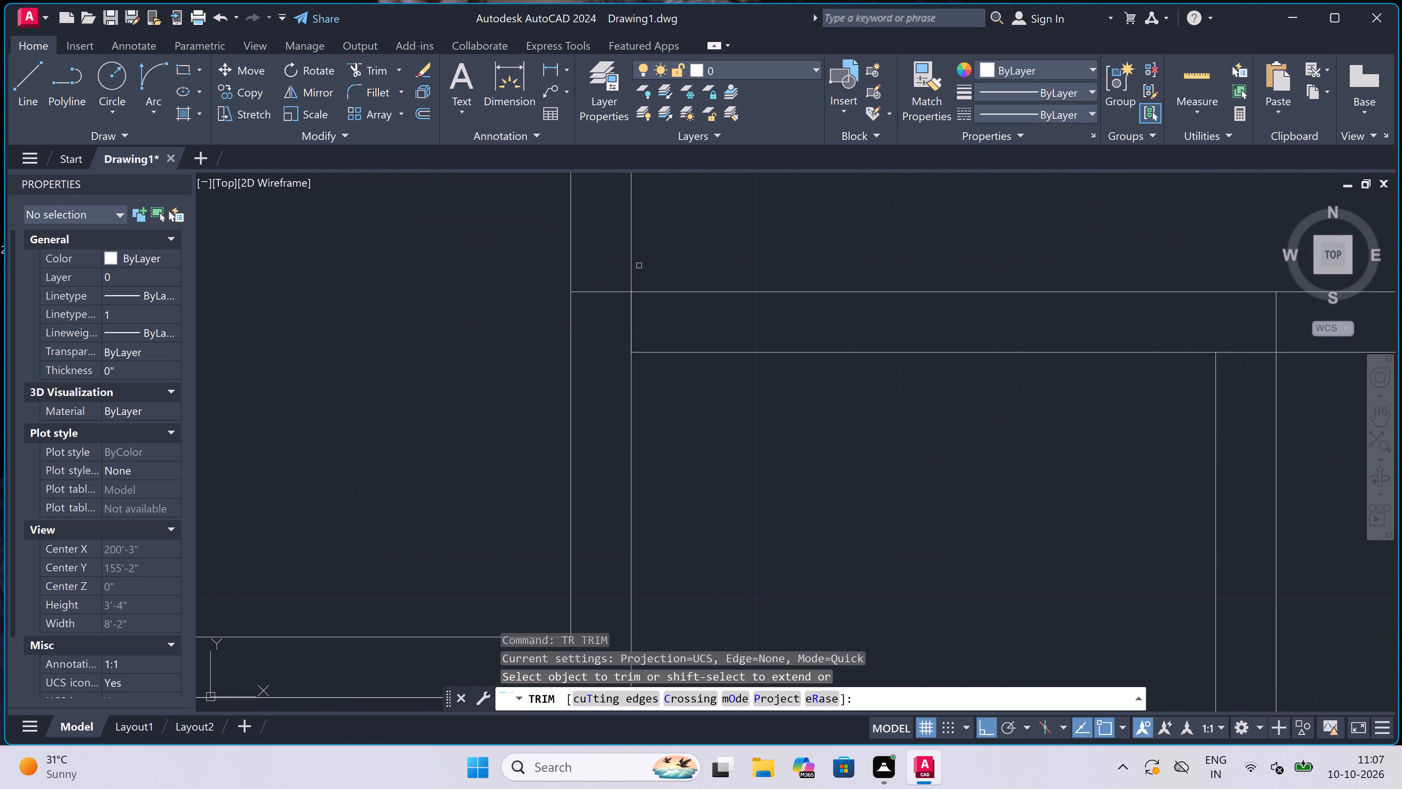
{"action": "left_click", "coordinate": [597, 273]}
{"action": "double_click", "coordinate": [607, 340]}
{"action": "double_click", "coordinate": [608, 332]}
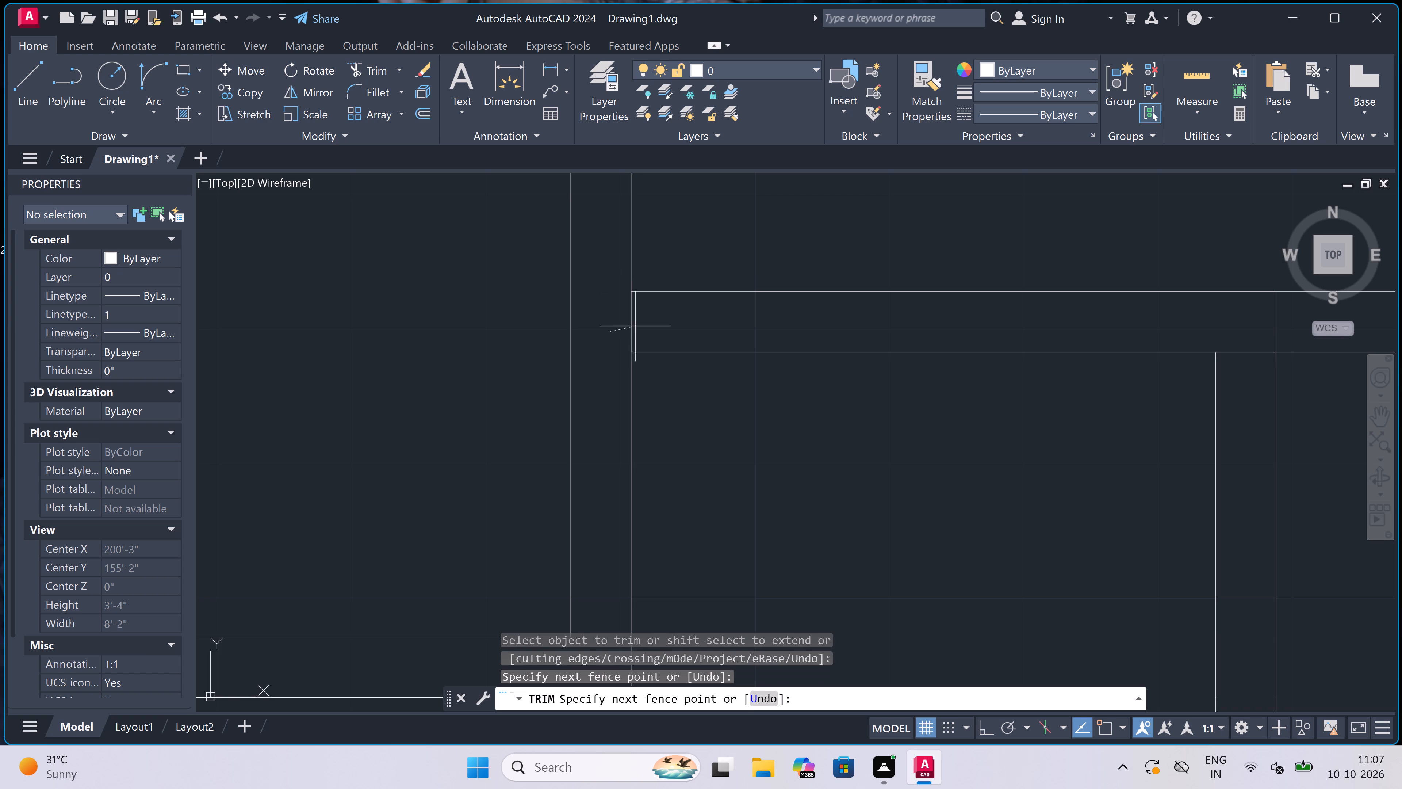
{"action": "left_click", "coordinate": [692, 319]}
{"action": "scroll", "coordinate": [692, 318], "scroll_direction": "down", "scroll_amount": 4}
{"action": "scroll", "coordinate": [954, 309], "scroll_direction": "up", "scroll_amount": 2}
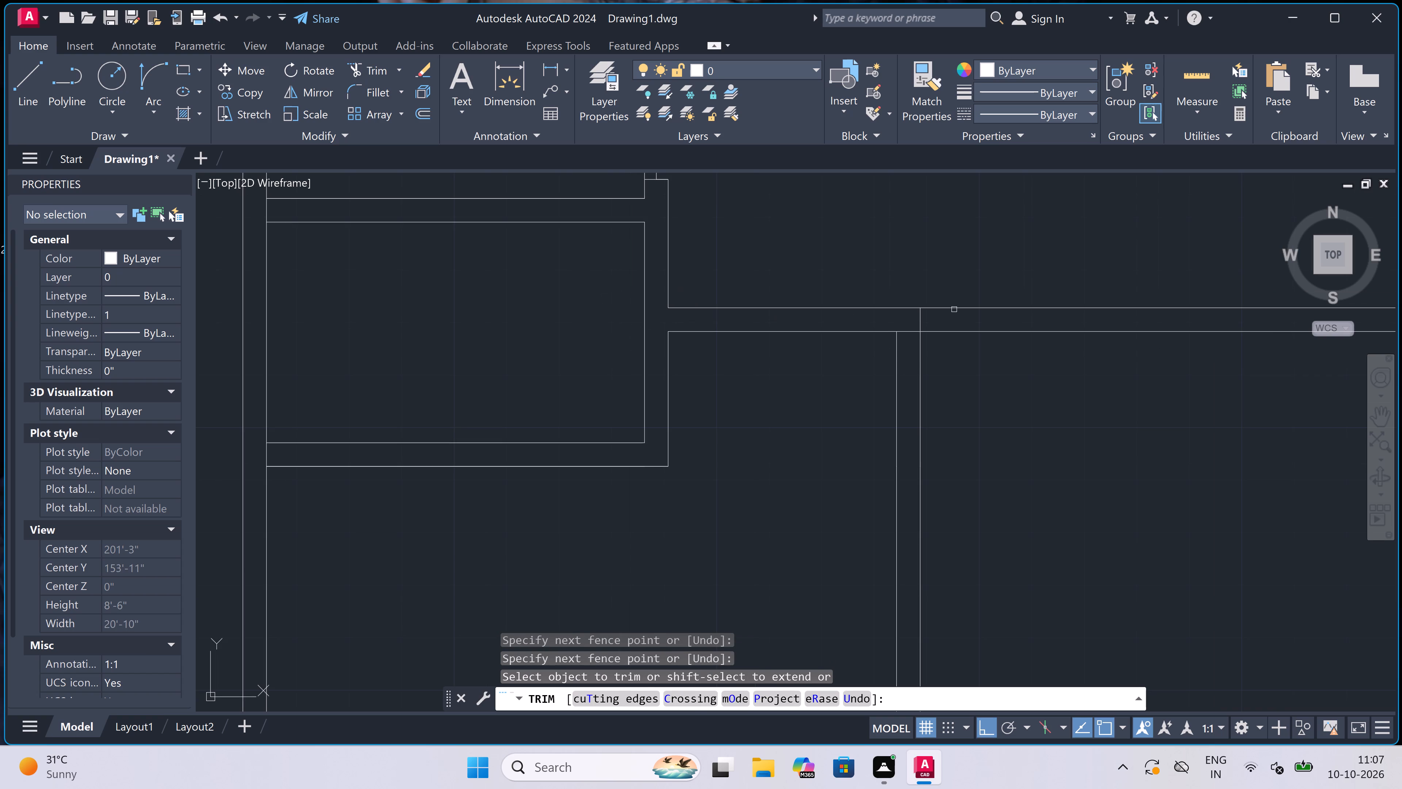
{"action": "left_click", "coordinate": [820, 367]}
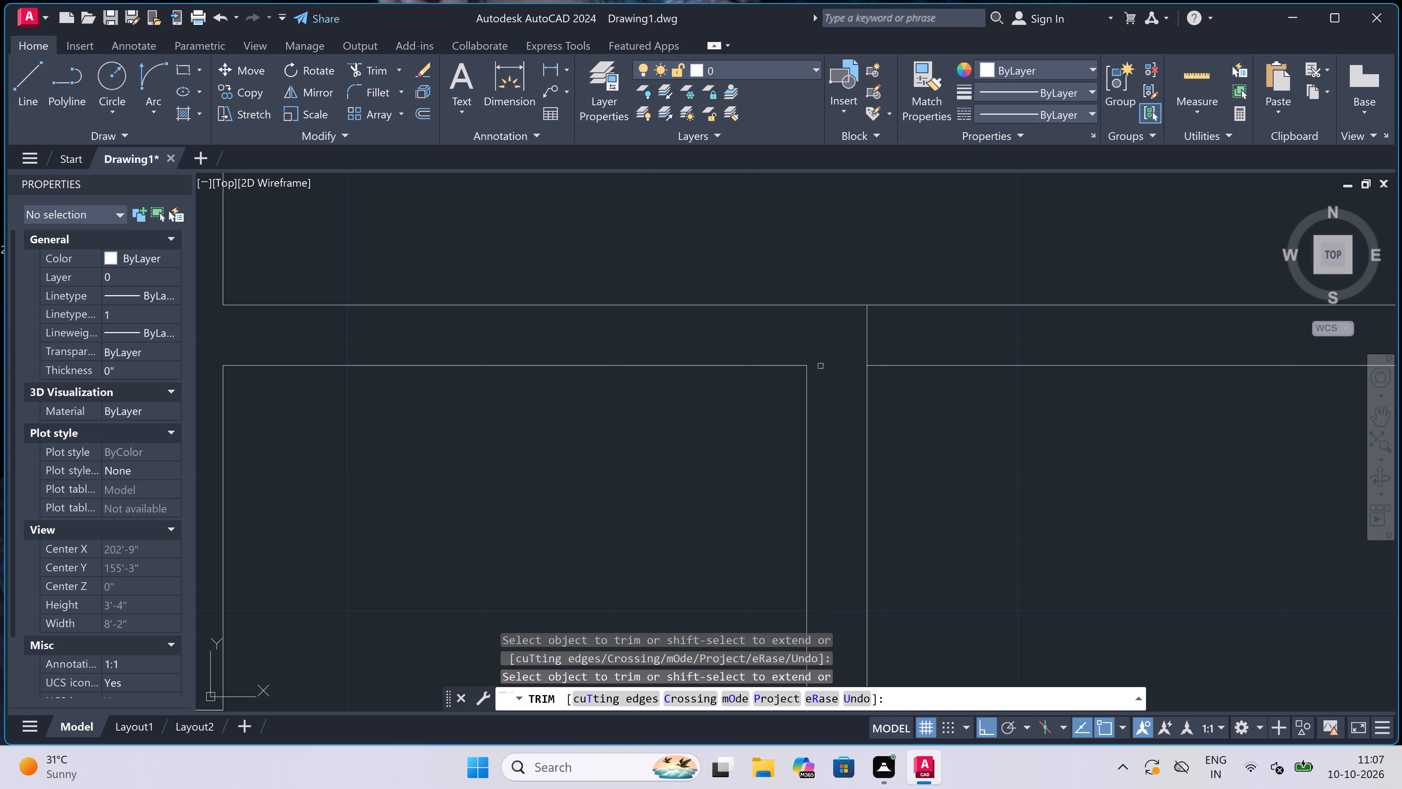
{"action": "scroll", "coordinate": [546, 267], "scroll_direction": "down", "scroll_amount": 7}
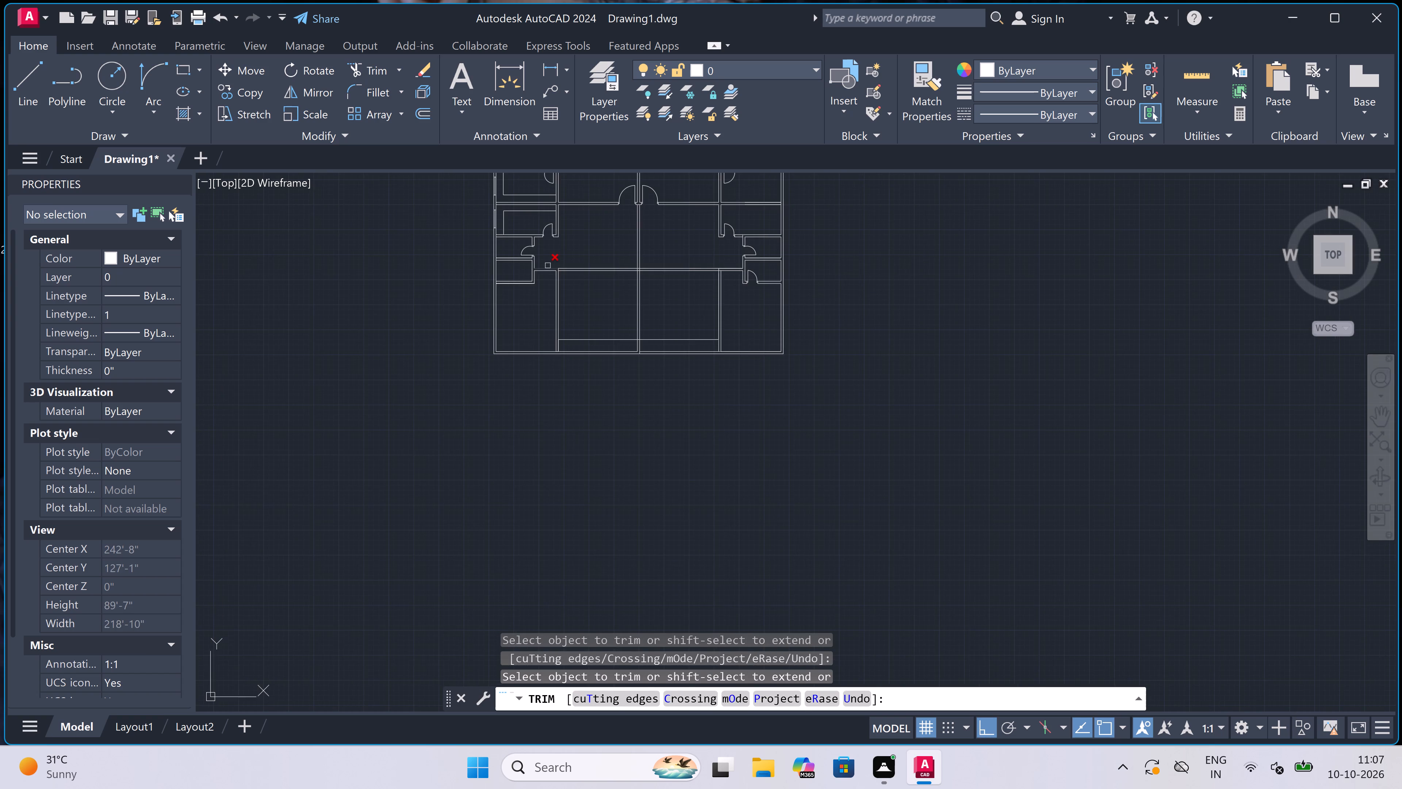
Trim the top wall's lower line between the two wall faces at the lower-right room's upper corner.
{"action": "scroll", "coordinate": [610, 261], "scroll_direction": "up", "scroll_amount": 2}
{"action": "scroll", "coordinate": [899, 278], "scroll_direction": "up", "scroll_amount": 5}
{"action": "left_click", "coordinate": [844, 296]}
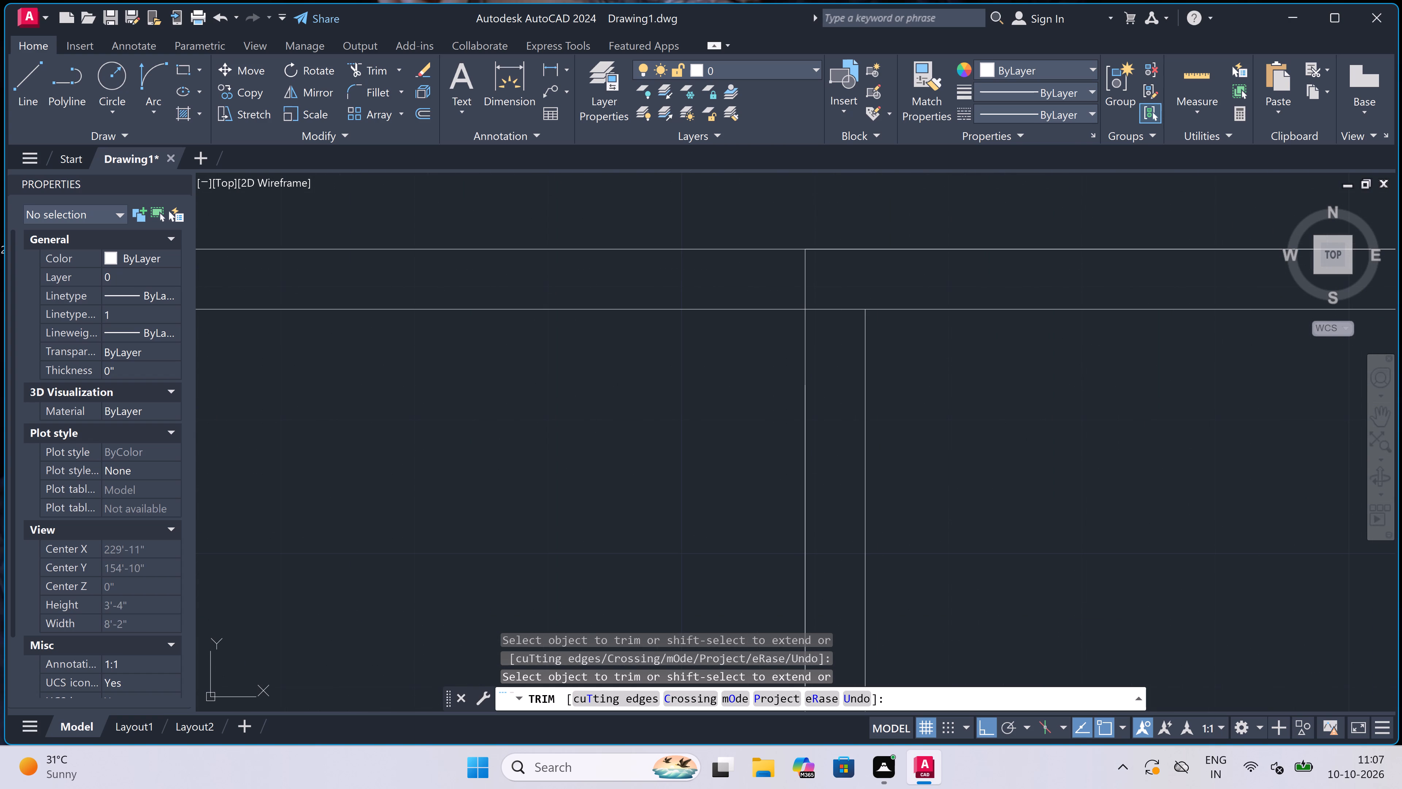
{"action": "left_click", "coordinate": [842, 337]}
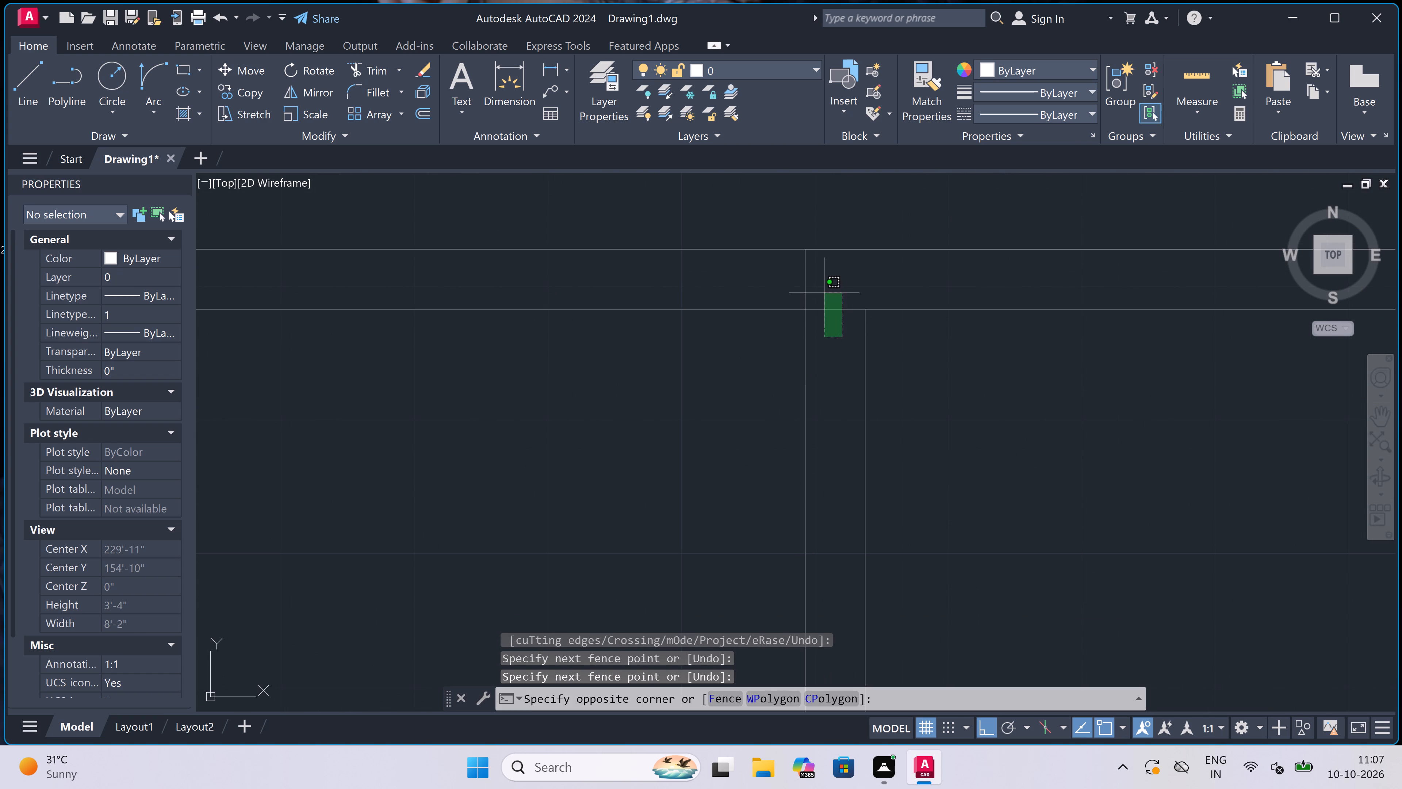
{"action": "key", "text": "Escape"}
{"action": "type", "text": "trv"}
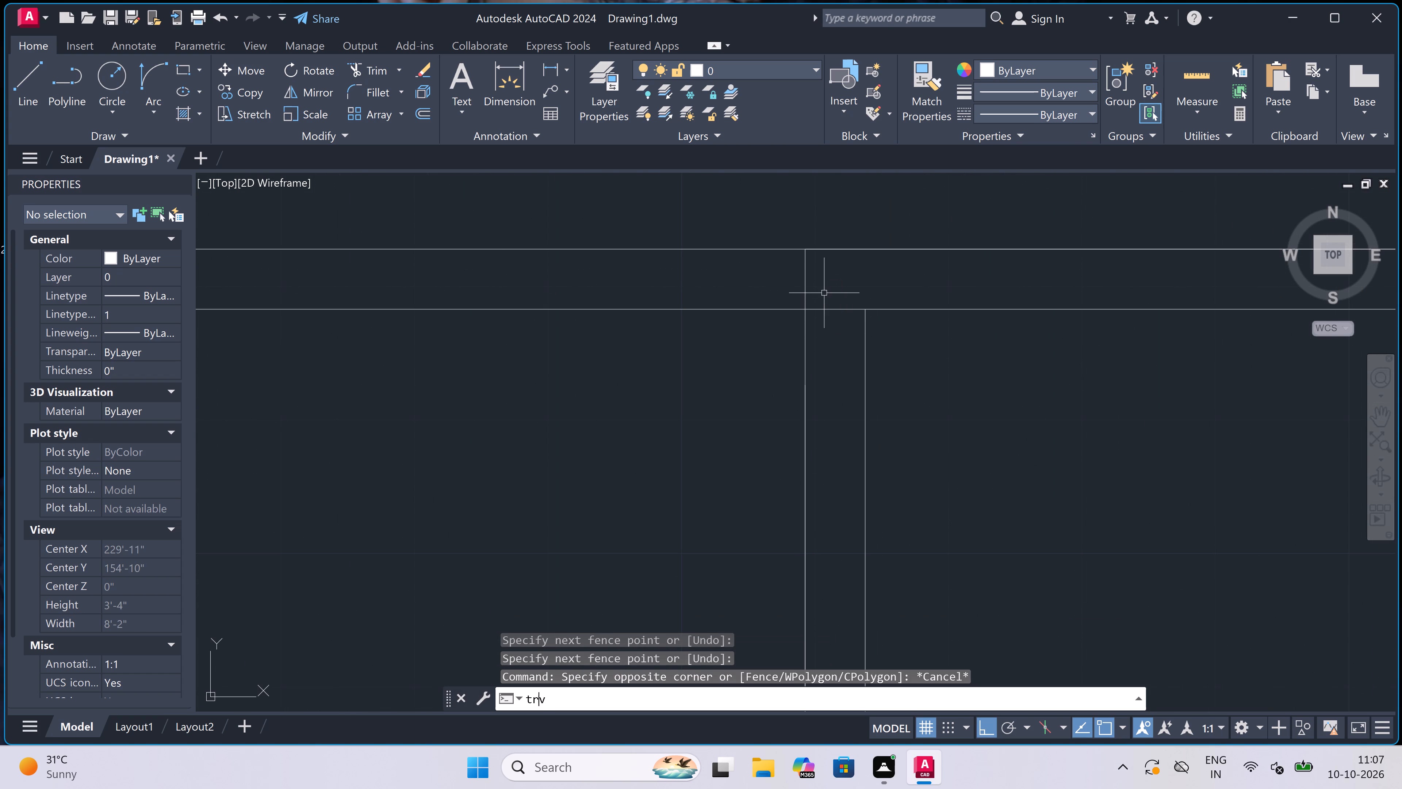
{"action": "key", "text": "space"}
{"action": "left_click", "coordinate": [824, 293]}
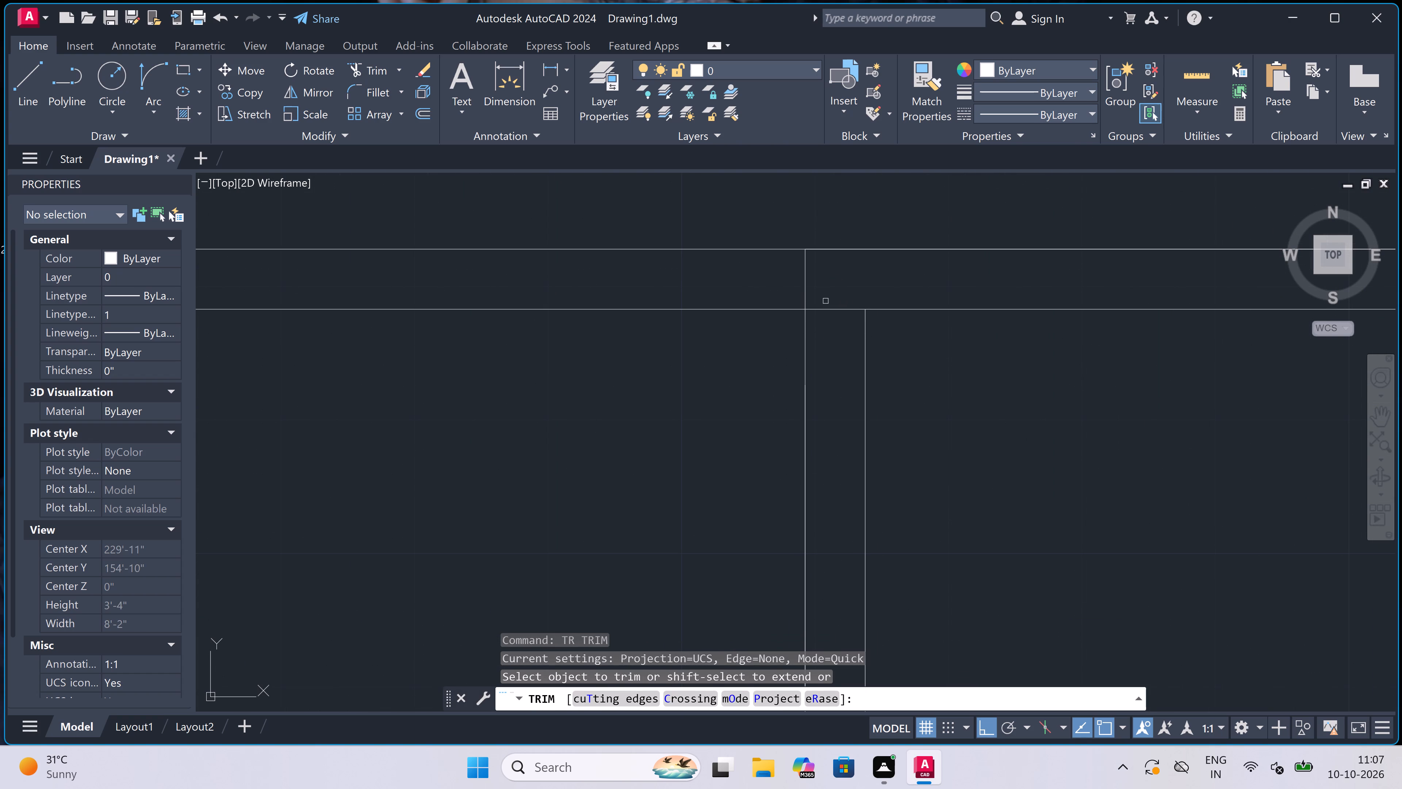
{"action": "left_click", "coordinate": [832, 325]}
{"action": "double_click", "coordinate": [824, 278]}
{"action": "scroll", "coordinate": [824, 278], "scroll_direction": "down", "scroll_amount": 5}
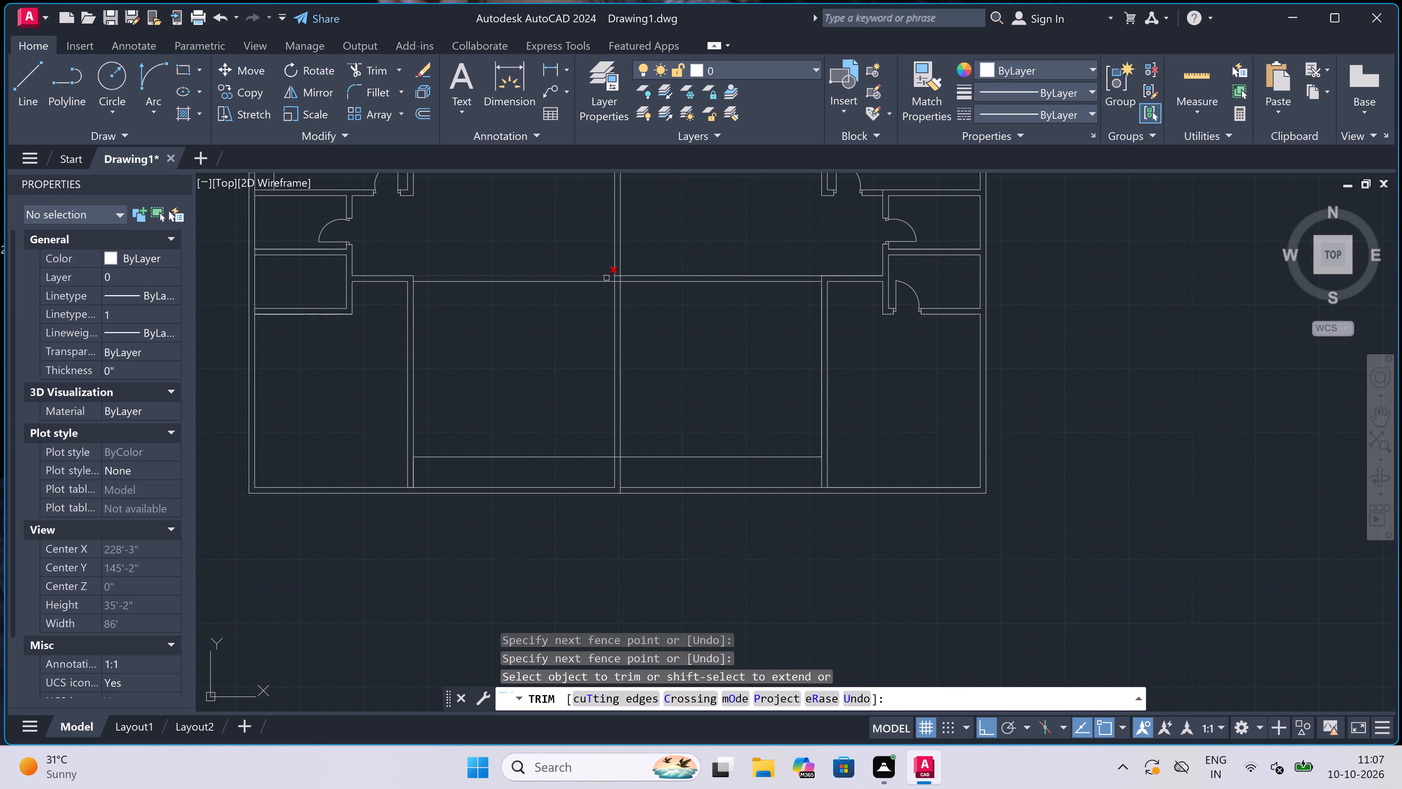
{"action": "key", "text": "Escape"}
Draw a line from the lower-left room's wall 10' along the horizontal guide line and up to the top wall's upper line.
{"action": "type", "text": "l"}
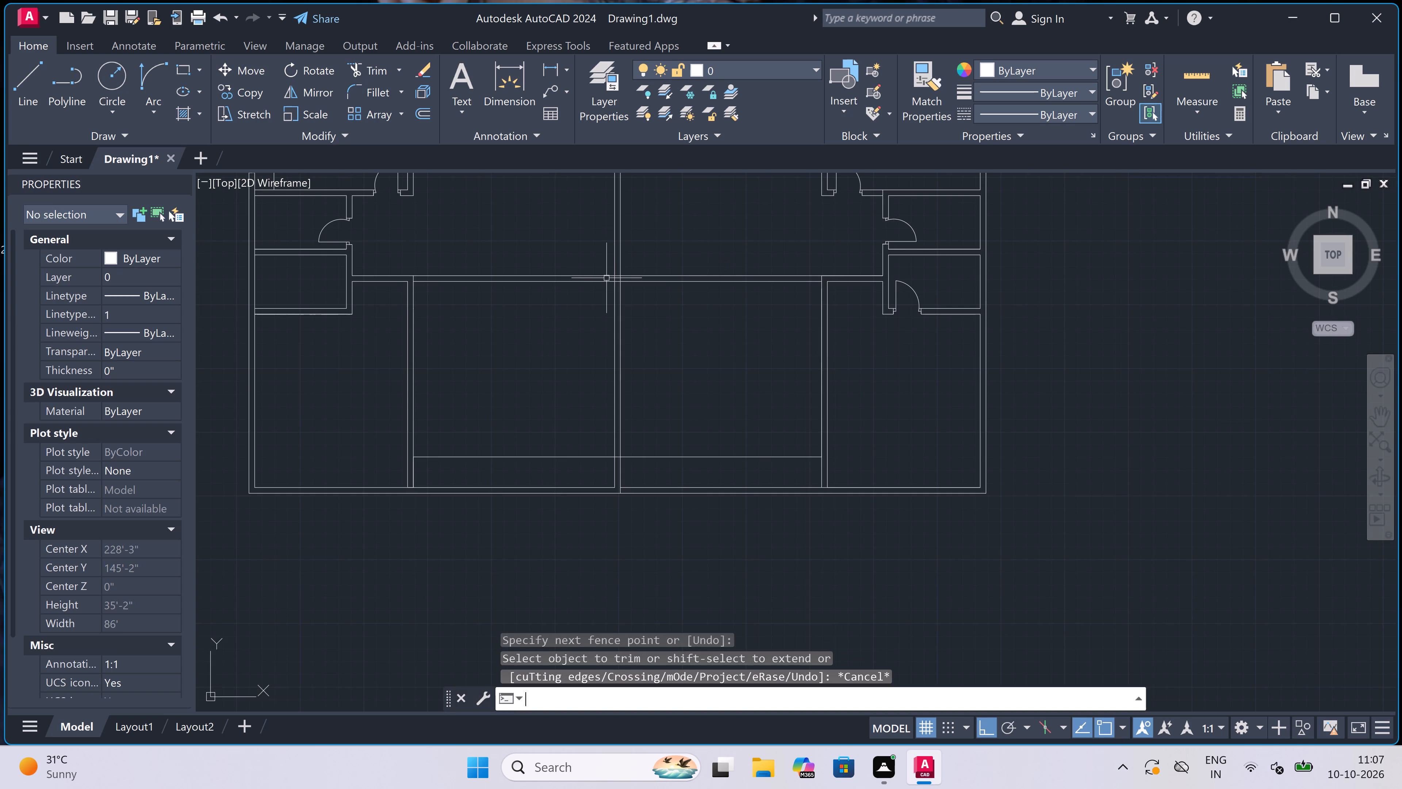
{"action": "key", "text": "space"}
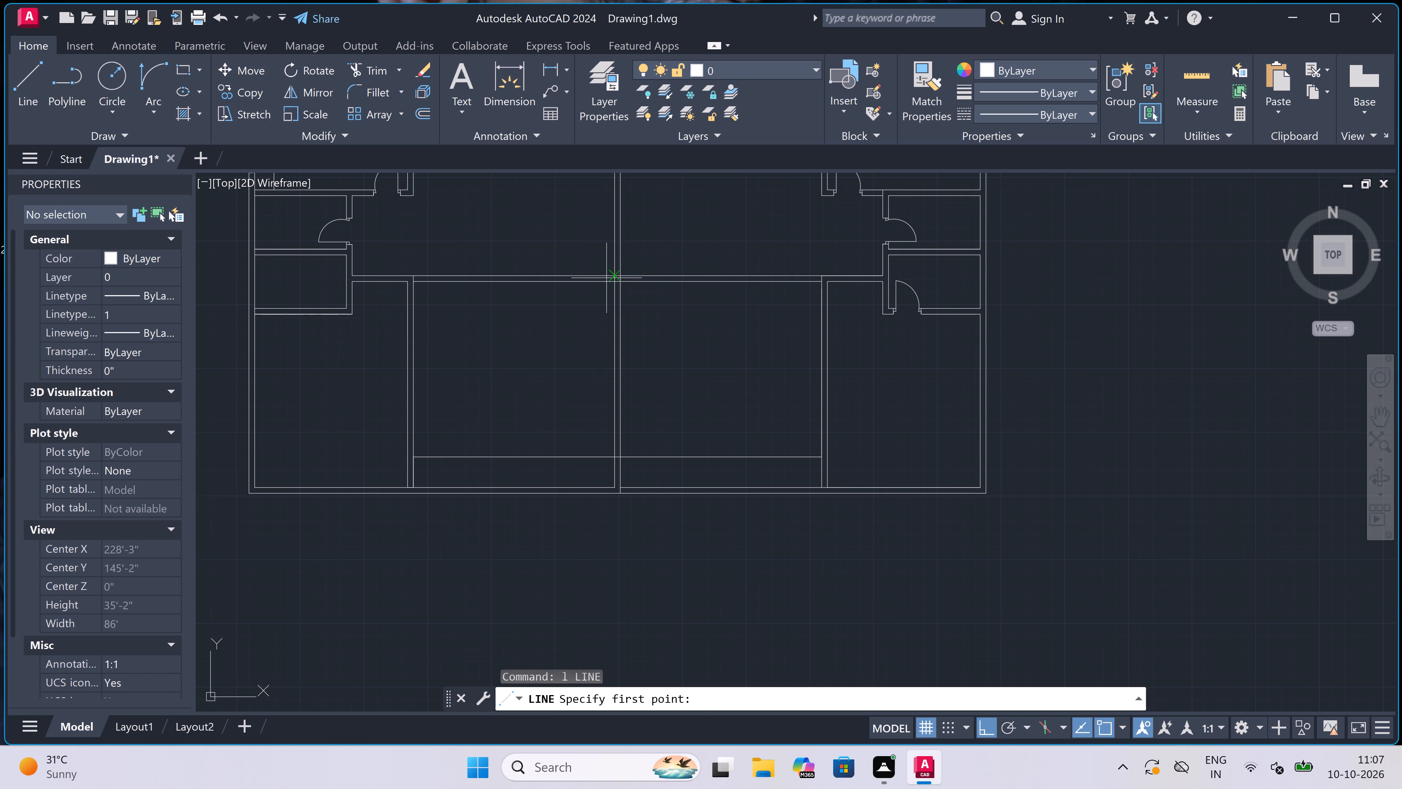
{"action": "left_click", "coordinate": [418, 454]}
{"action": "type", "text": "10'"}
{"action": "key", "text": "space"}
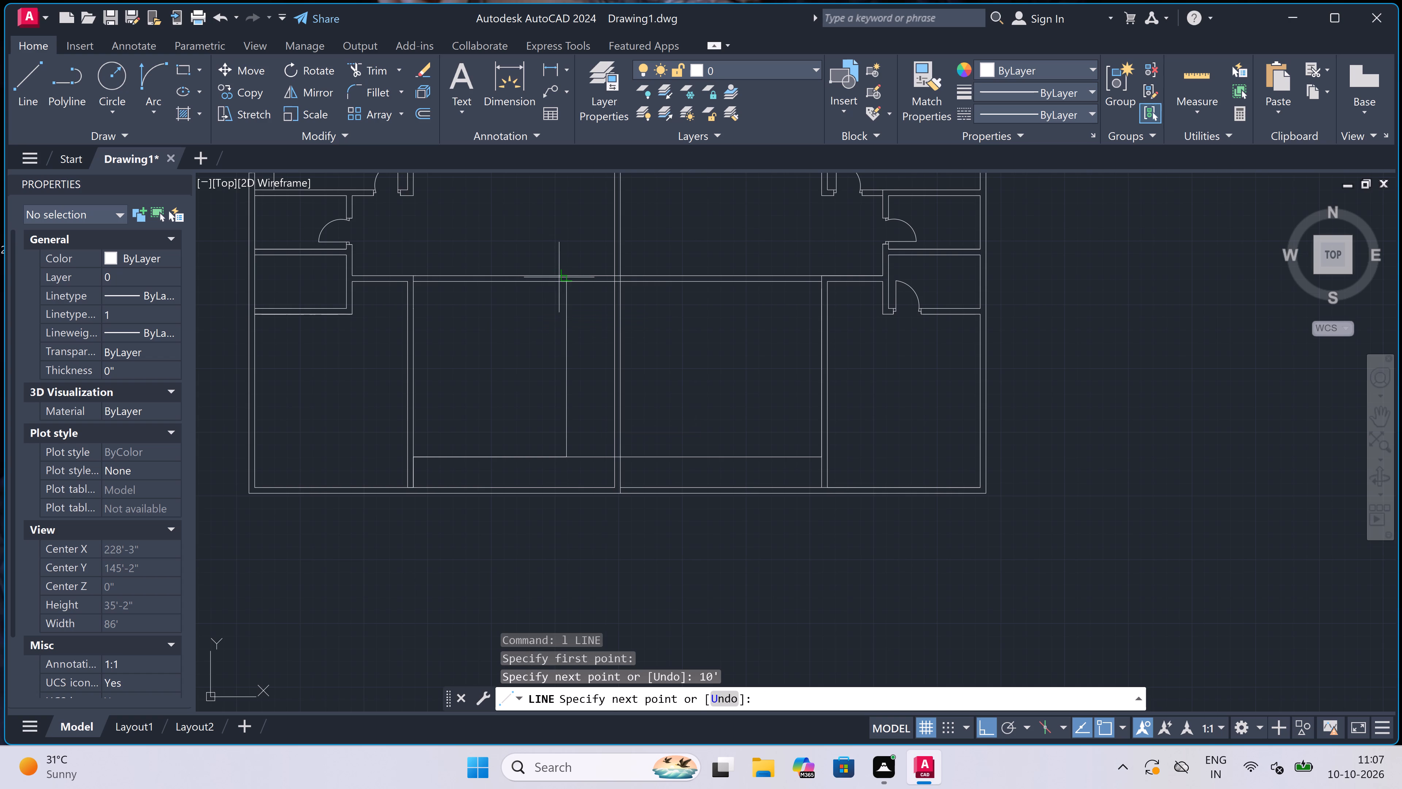
{"action": "scroll", "coordinate": [559, 277], "scroll_direction": "up", "scroll_amount": 2}
{"action": "left_click", "coordinate": [577, 273]}
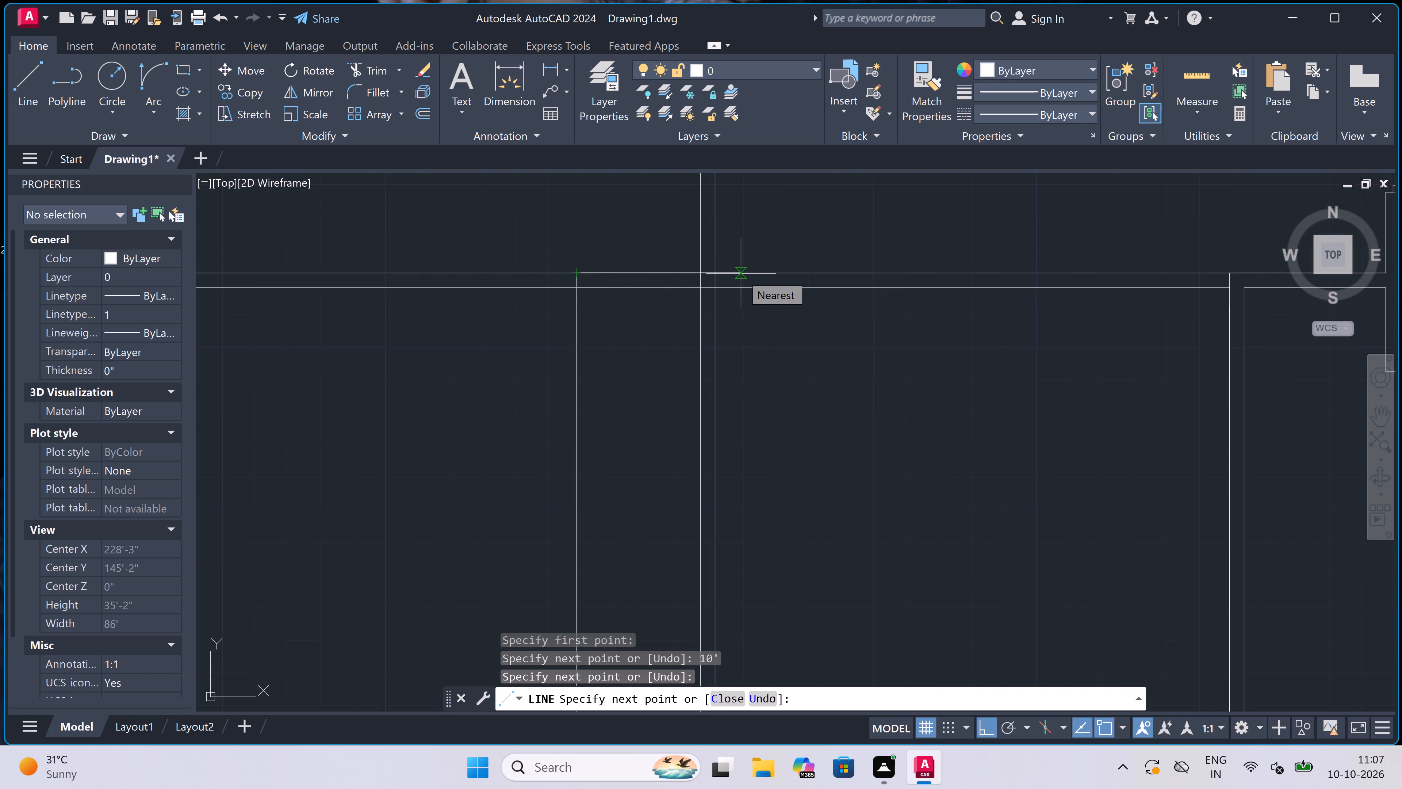
Continue the partition outline 4.5" across toward the central wall and down to the bottom exterior wall's outer line.
{"action": "key", "text": "4"}
{"action": "type", "text": ".5"}
{"action": "type", "text": "\""}
{"action": "key", "text": "space"}
{"action": "scroll", "coordinate": [741, 274], "scroll_direction": "down", "scroll_amount": 1}
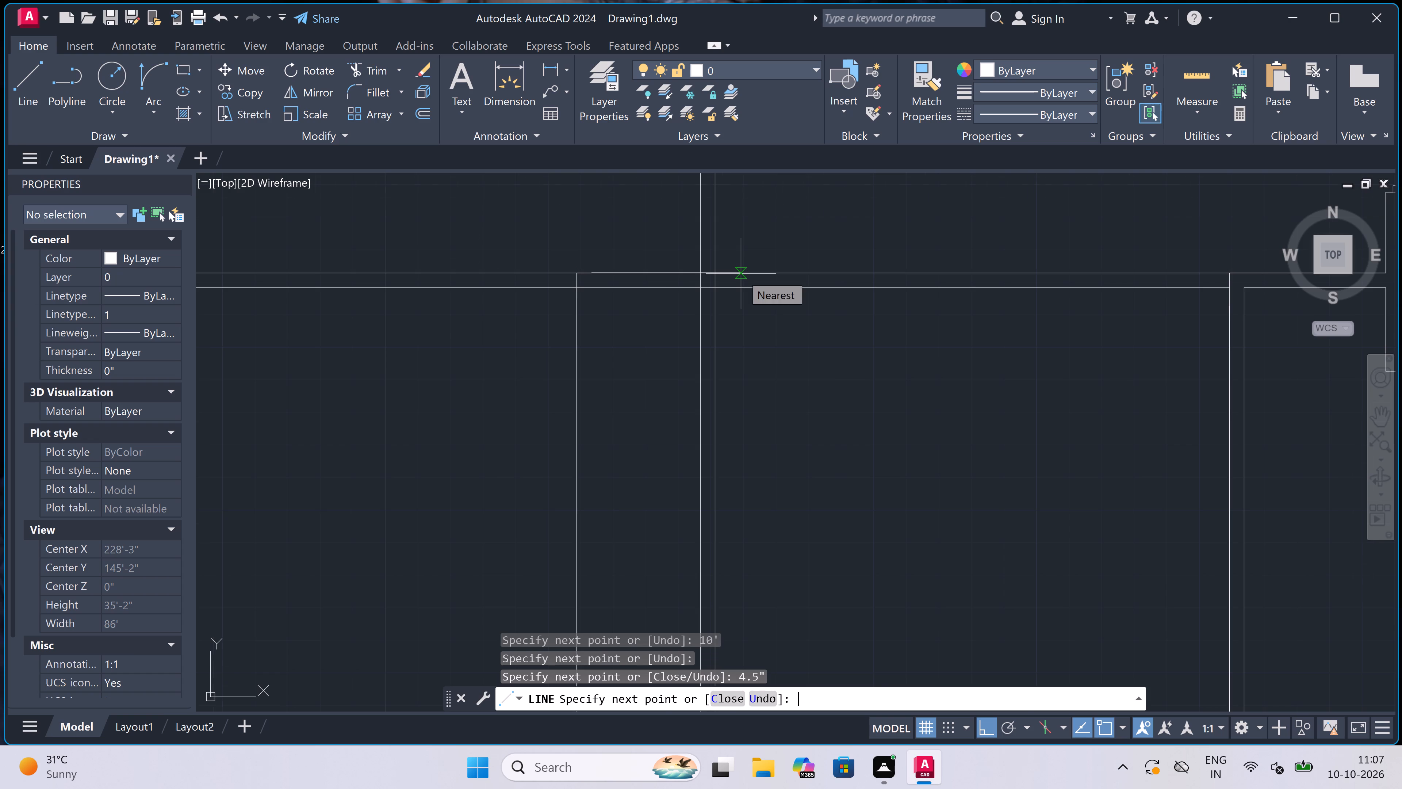
{"action": "scroll", "coordinate": [741, 274], "scroll_direction": "down", "scroll_amount": 1}
{"action": "scroll", "coordinate": [676, 456], "scroll_direction": "up", "scroll_amount": 1}
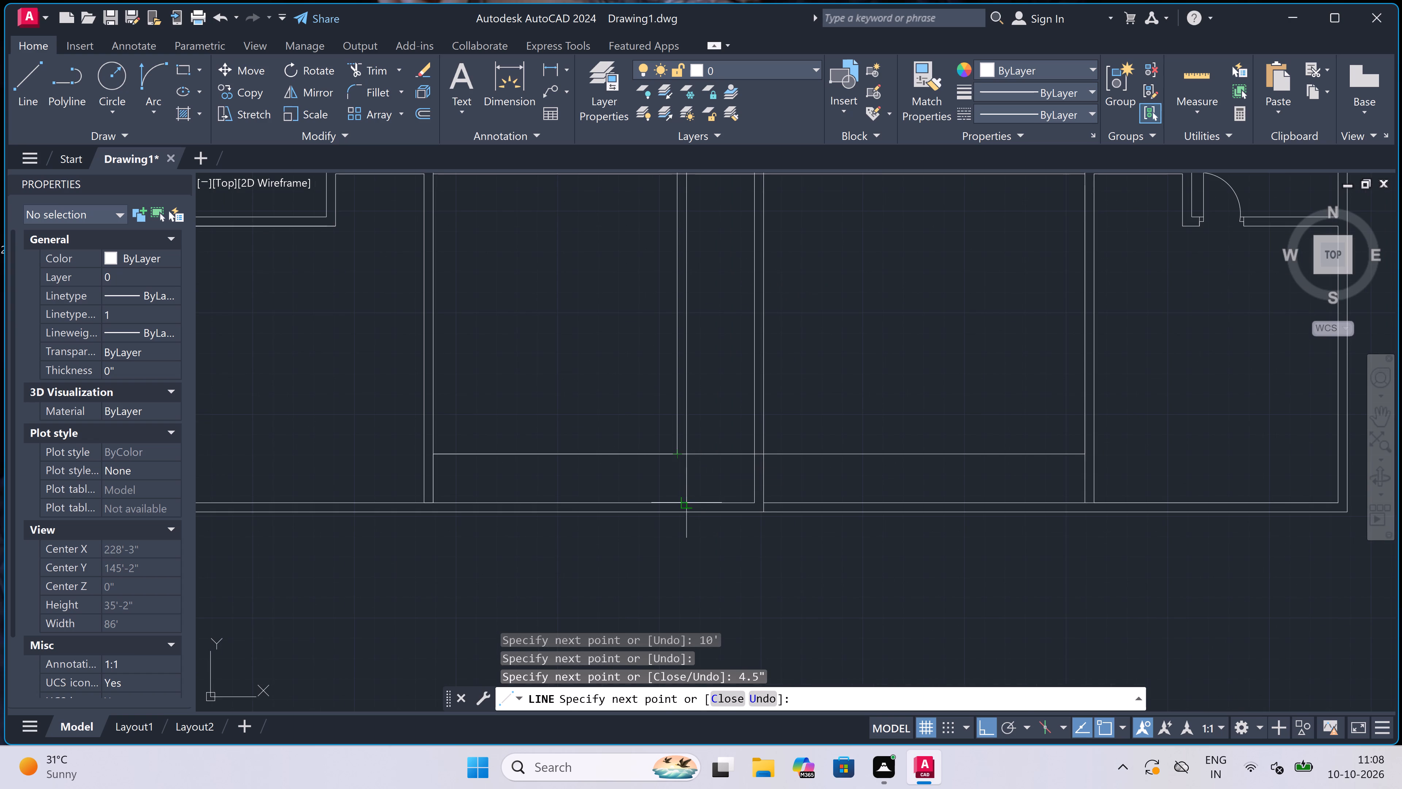
{"action": "left_click_drag", "start_coordinate": [695, 518], "coordinate": [743, 596]}
{"action": "left_click_drag", "start_coordinate": [712, 596], "coordinate": [720, 614]}
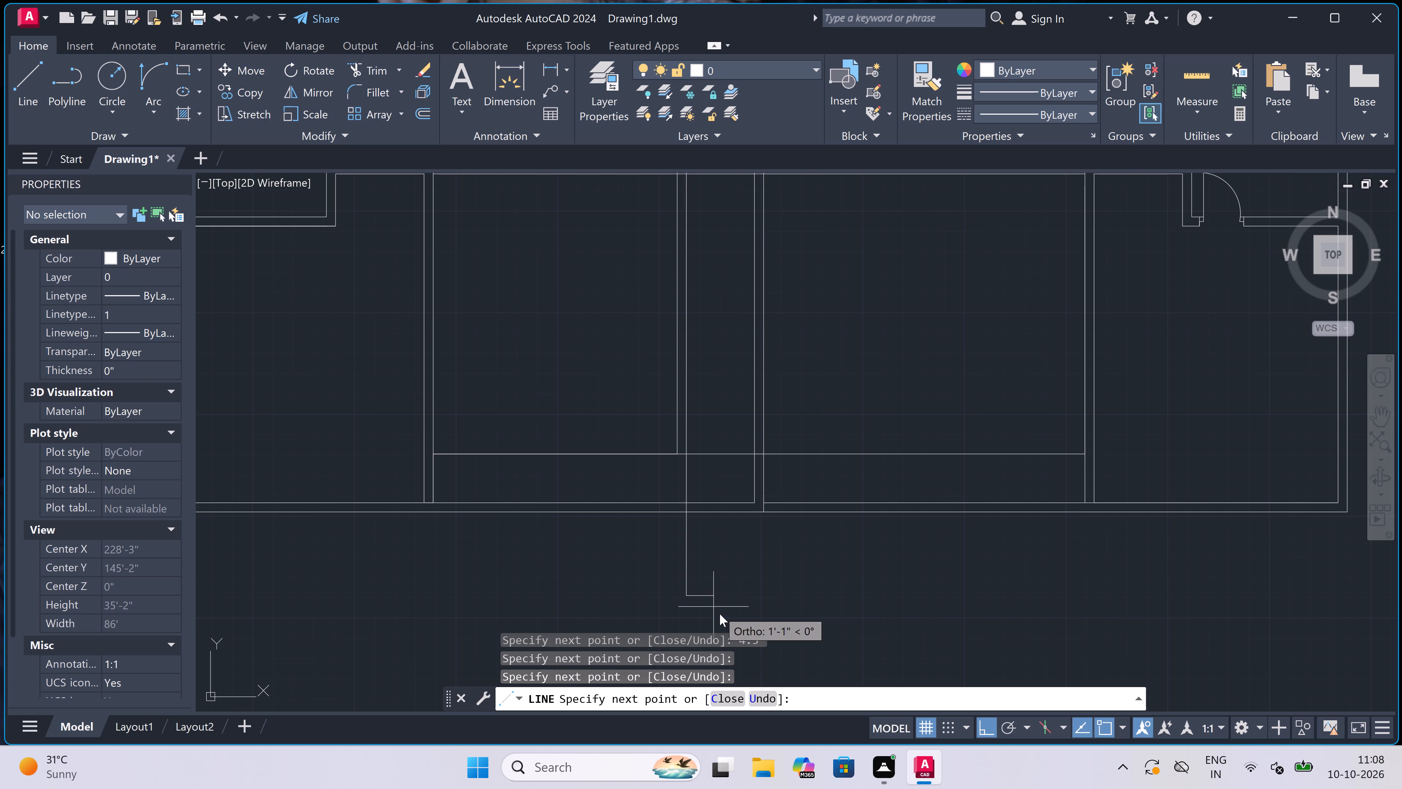
{"action": "left_click_drag", "start_coordinate": [720, 614], "coordinate": [938, 673]}
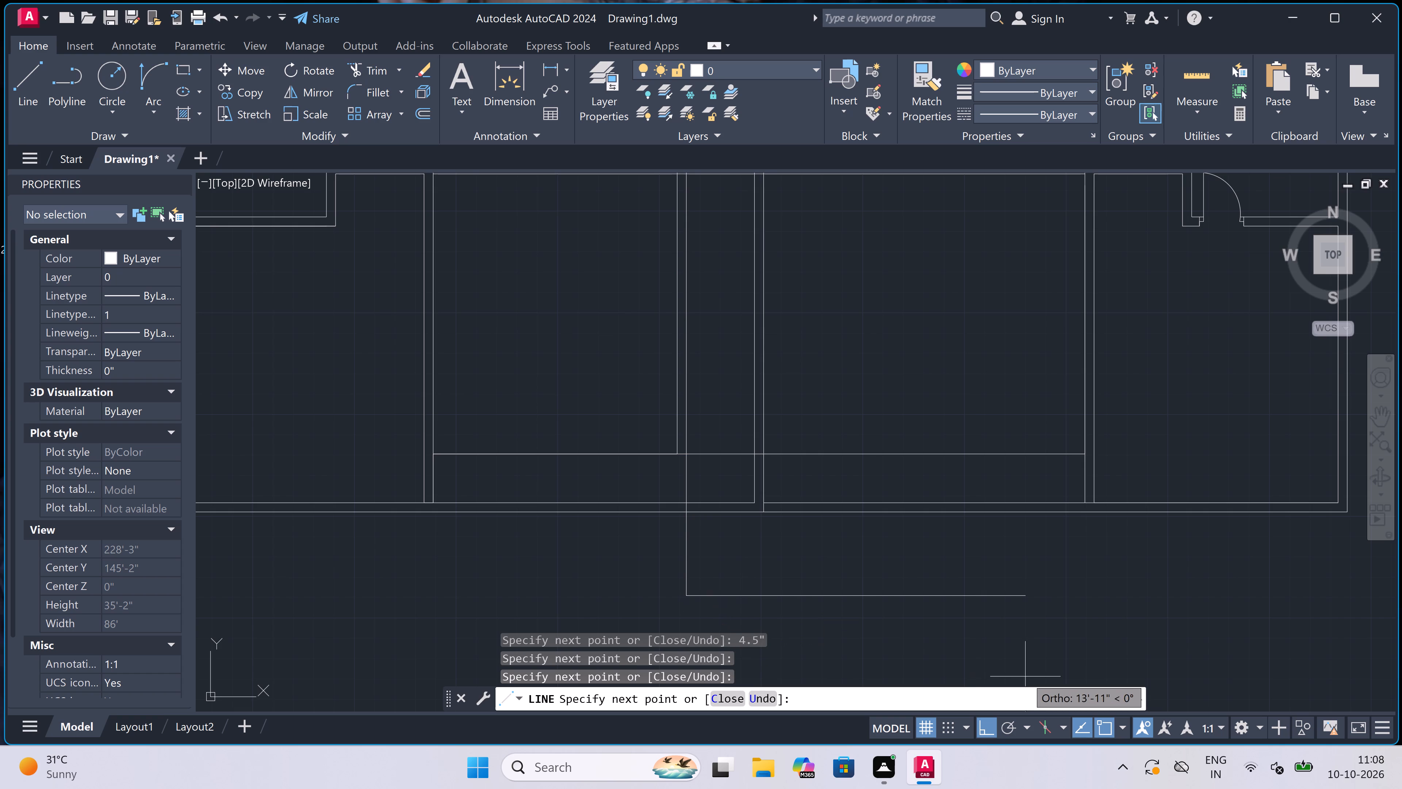
{"action": "key", "text": "ctrl+z"}
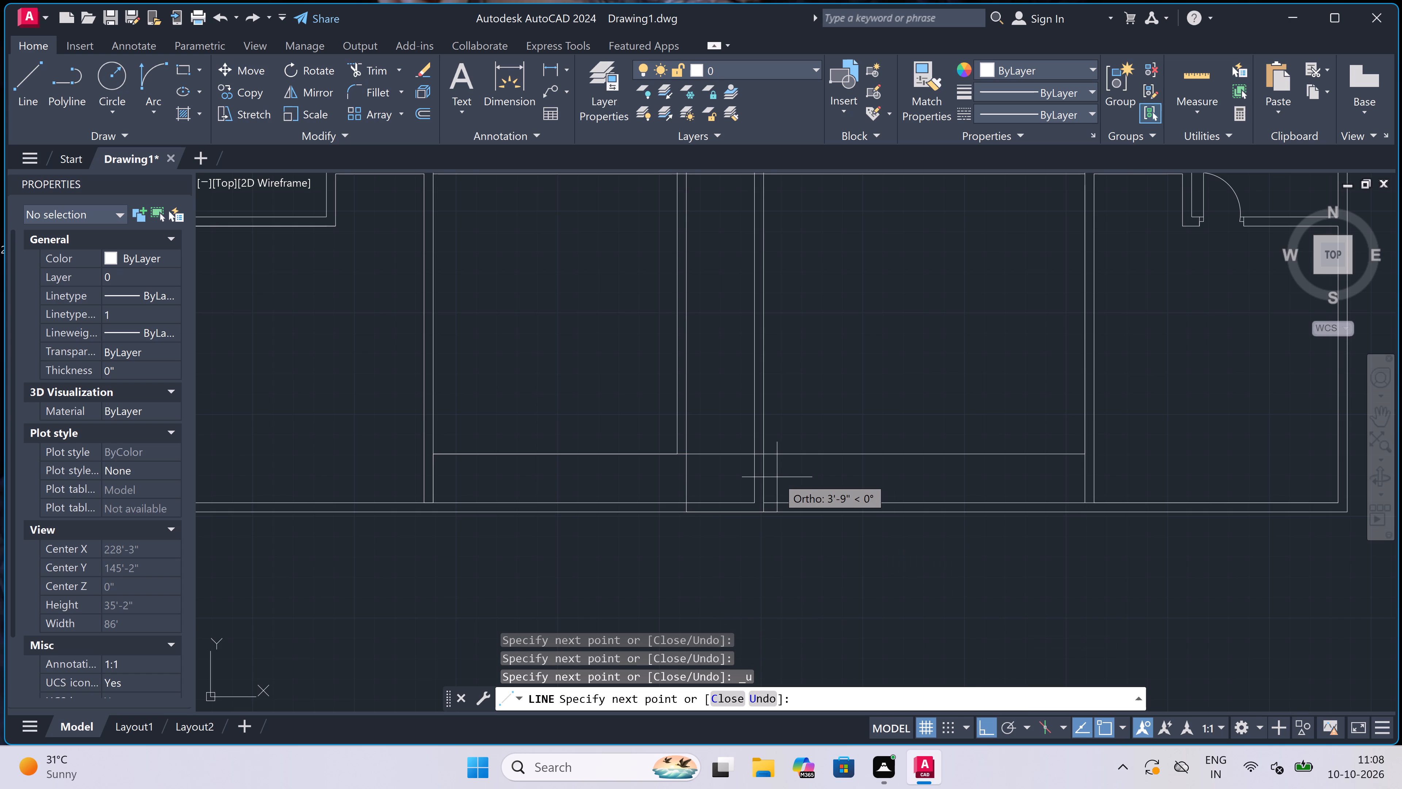
{"action": "scroll", "coordinate": [731, 476], "scroll_direction": "up", "scroll_amount": 2}
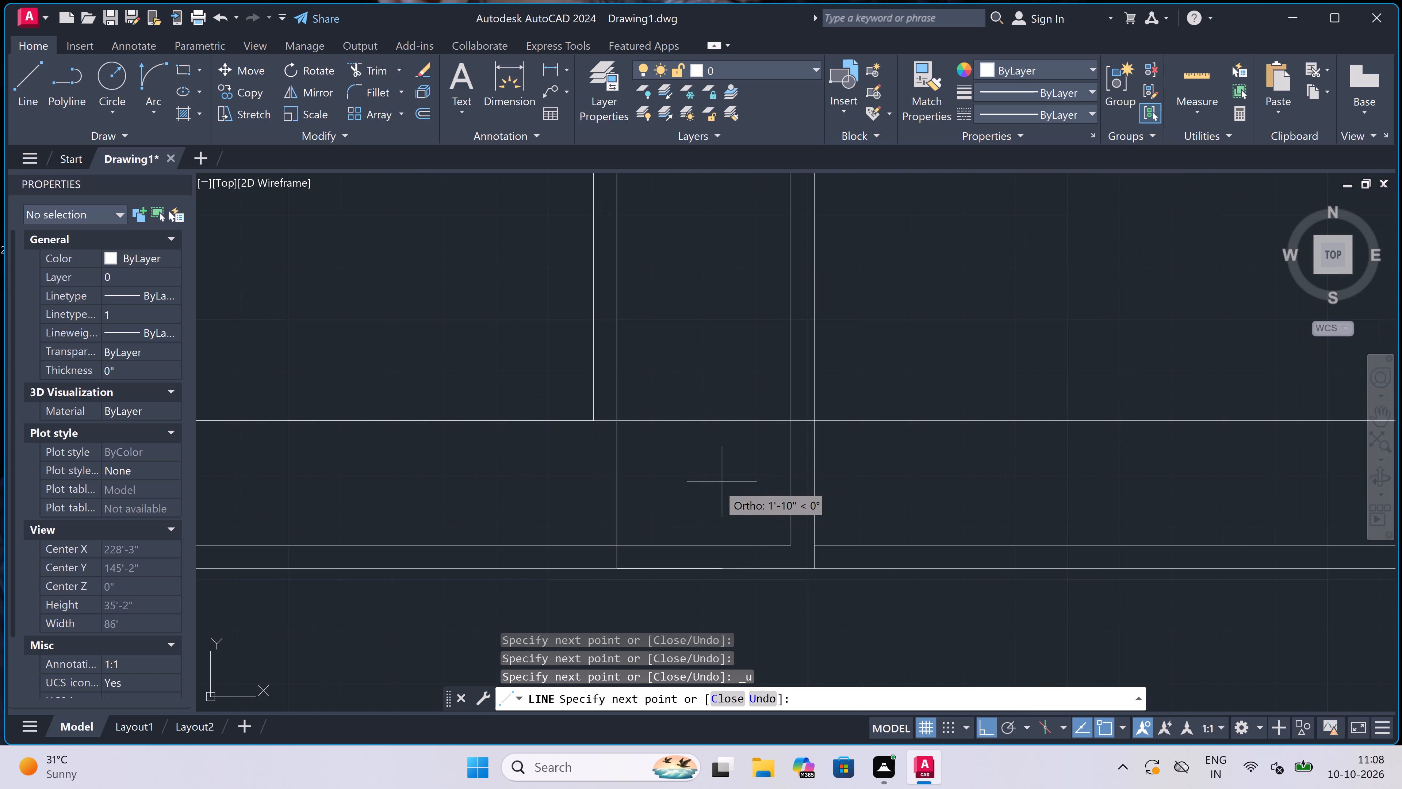
{"action": "key", "text": "Escape"}
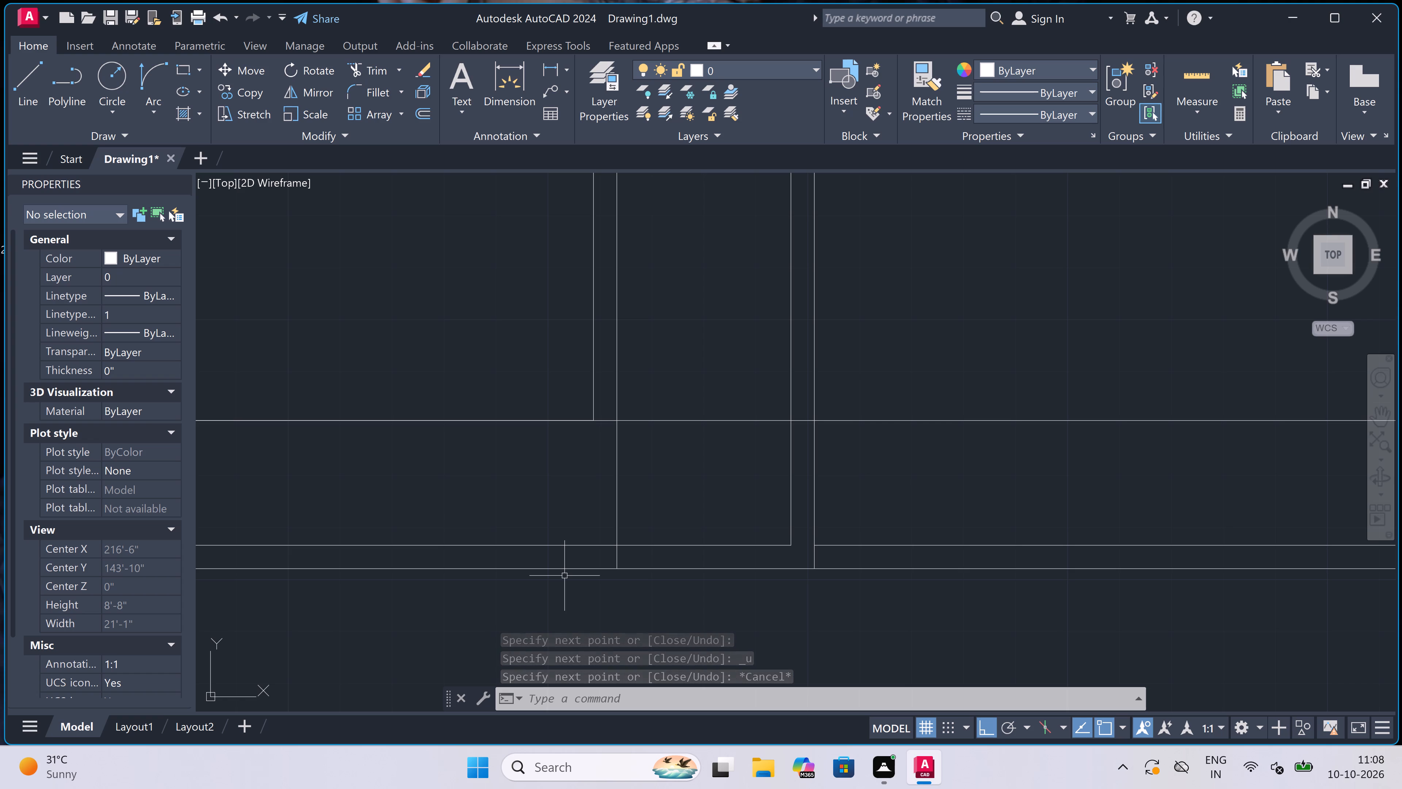
Extend the new partition's left face down through both lines of the bottom exterior wall.
{"action": "type", "text": "ex"}
{"action": "key", "text": "space"}
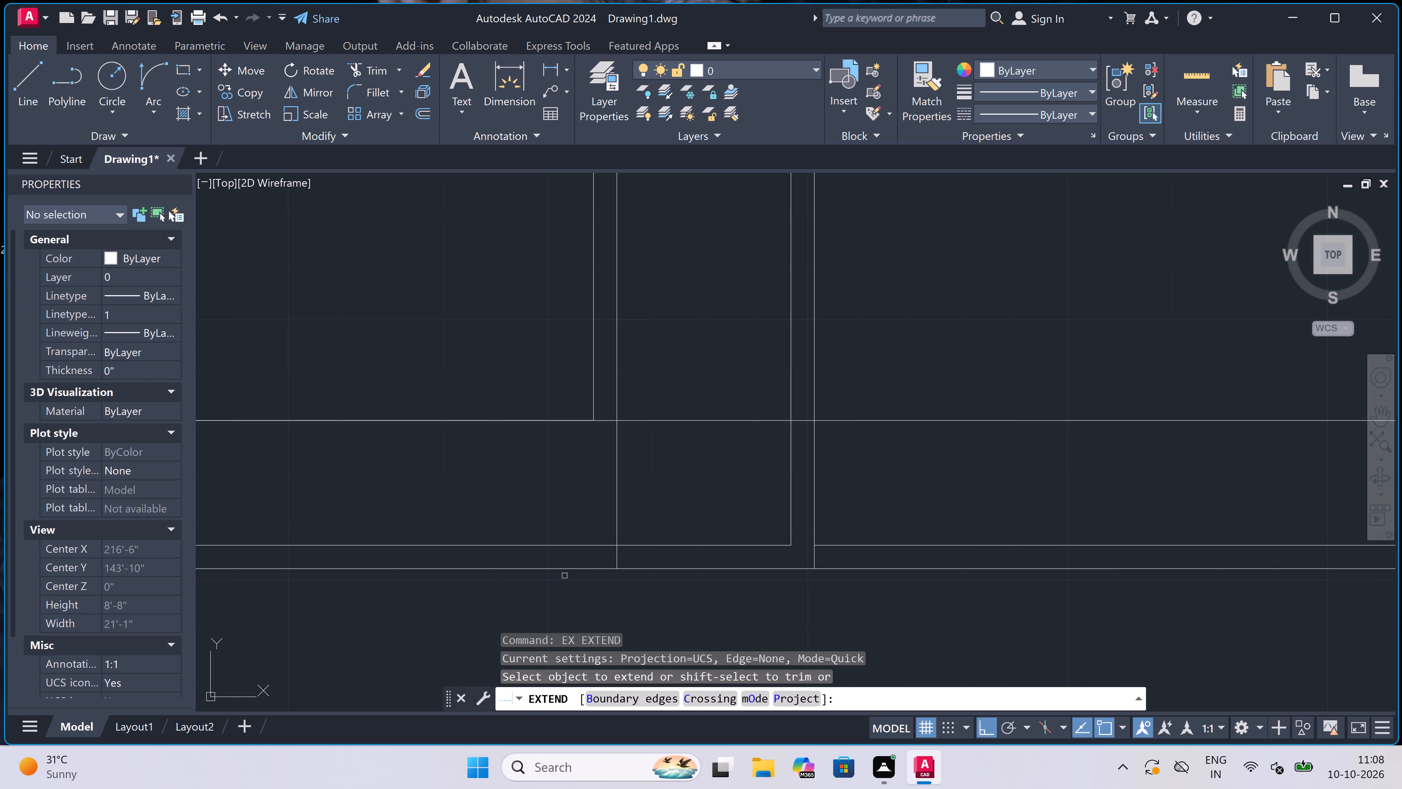
{"action": "double_click", "coordinate": [603, 340]}
{"action": "double_click", "coordinate": [539, 373]}
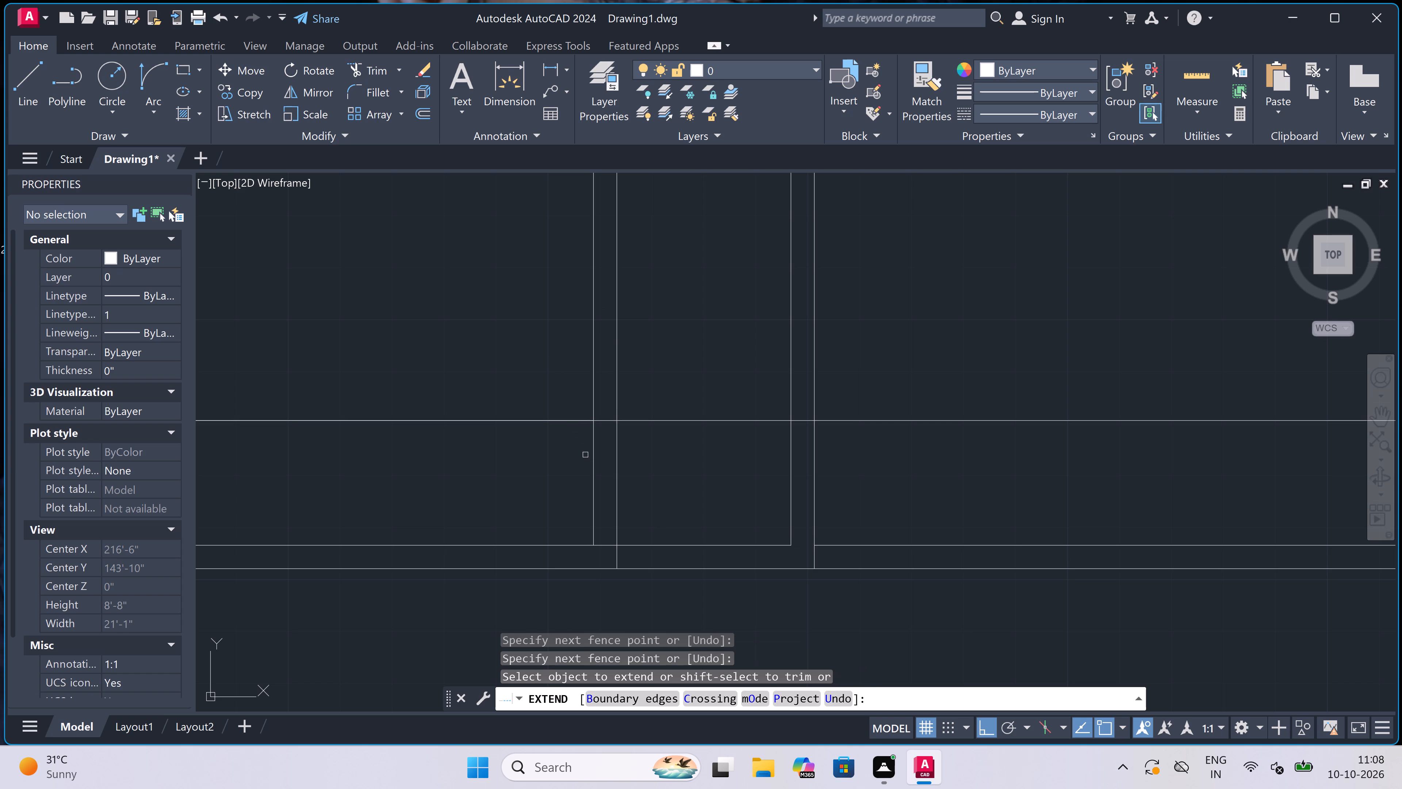
{"action": "left_click", "coordinate": [601, 474]}
{"action": "double_click", "coordinate": [500, 514]}
{"action": "scroll", "coordinate": [669, 445], "scroll_direction": "down", "scroll_amount": 4}
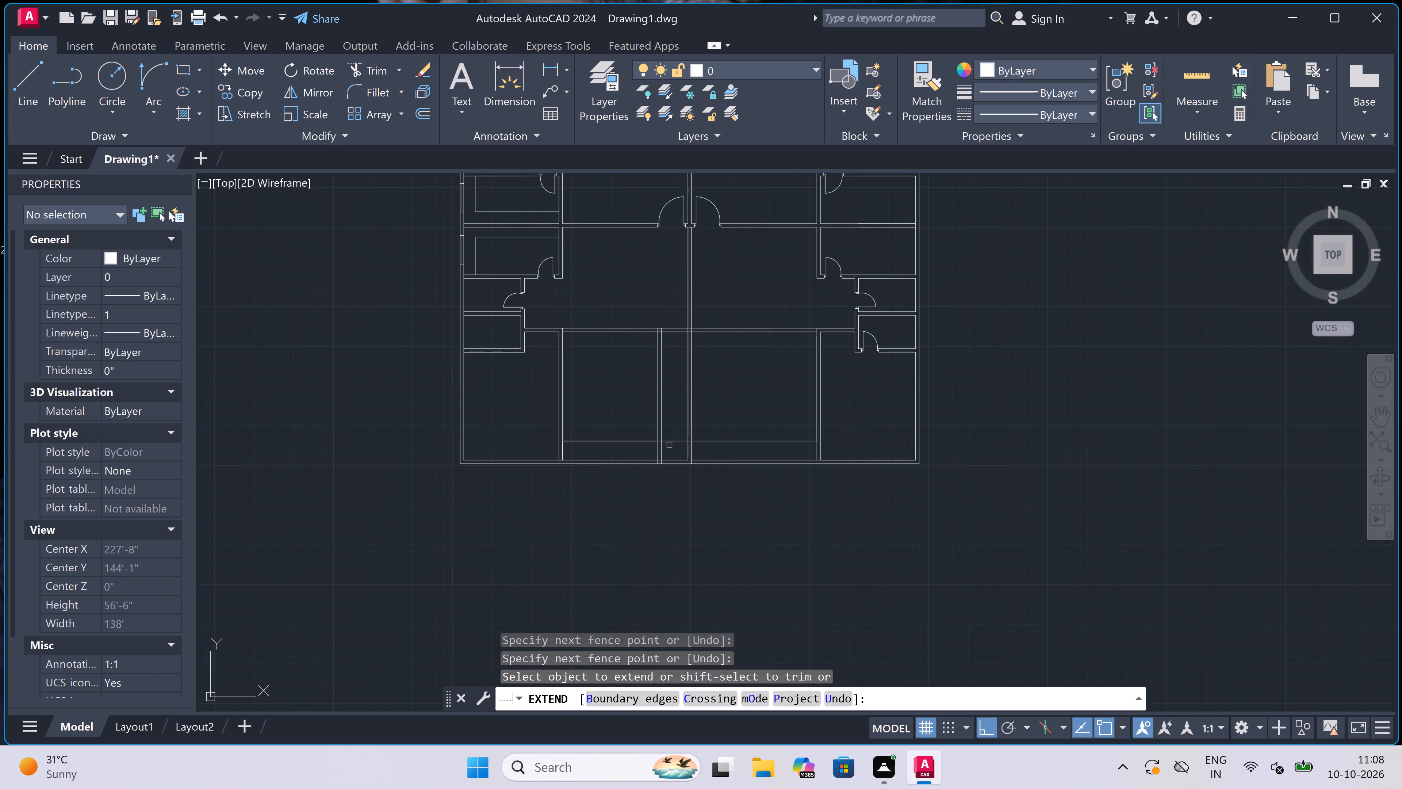
{"action": "scroll", "coordinate": [791, 350], "scroll_direction": "up", "scroll_amount": 1}
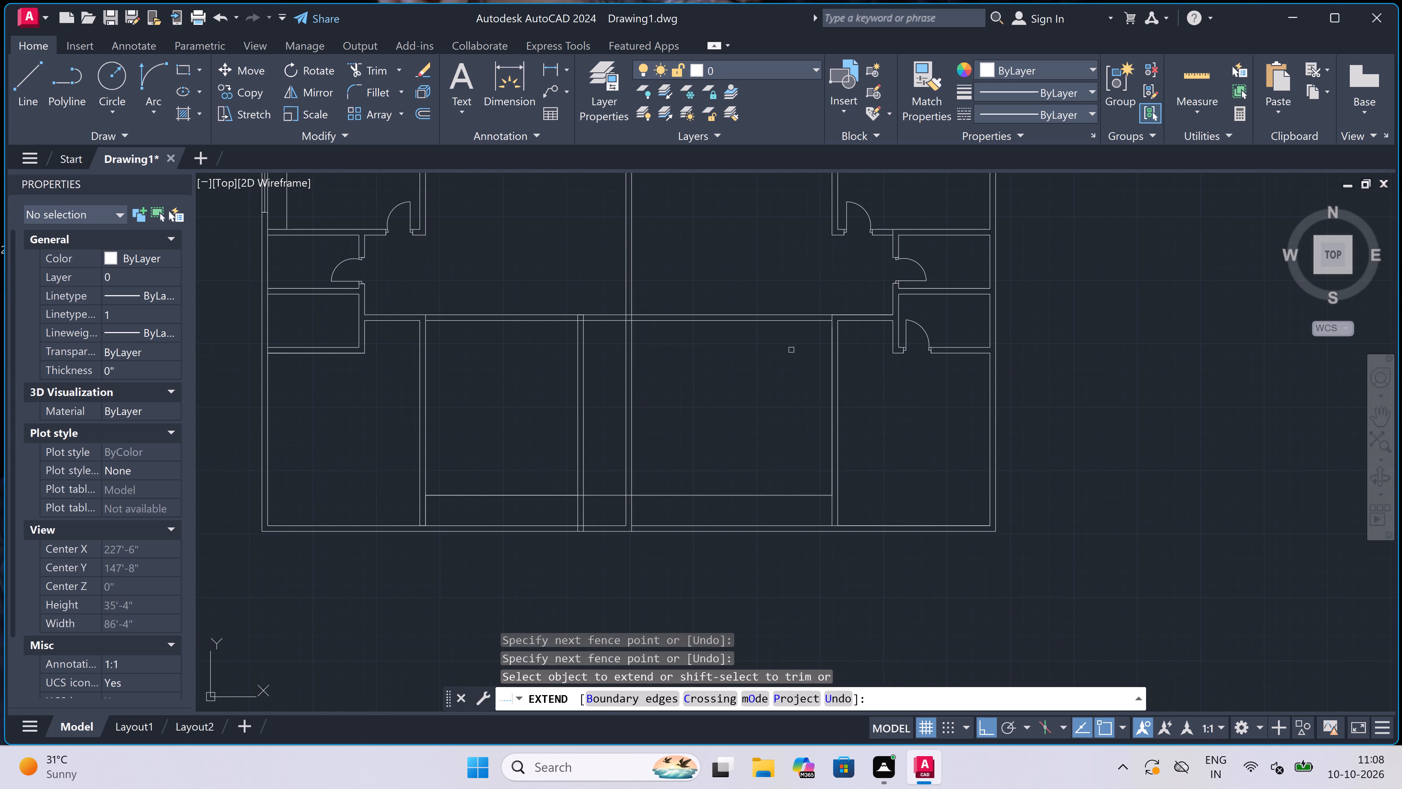
{"action": "key", "text": "Escape"}
Draw a line from the lower-right room's wall 10' along the horizontal guide line toward the central wall, and up to the top wall's upper line.
{"action": "type", "text": "l"}
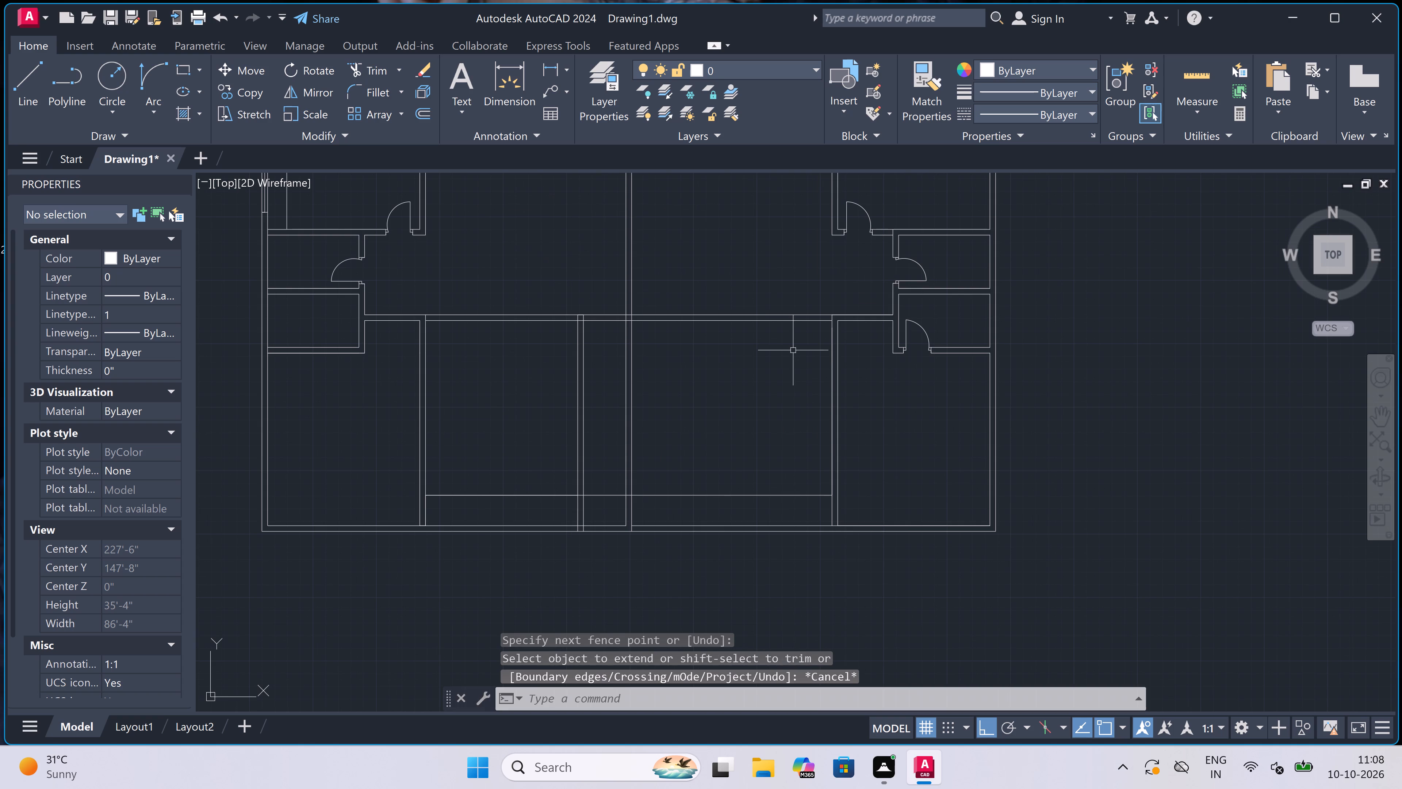
{"action": "key", "text": "space"}
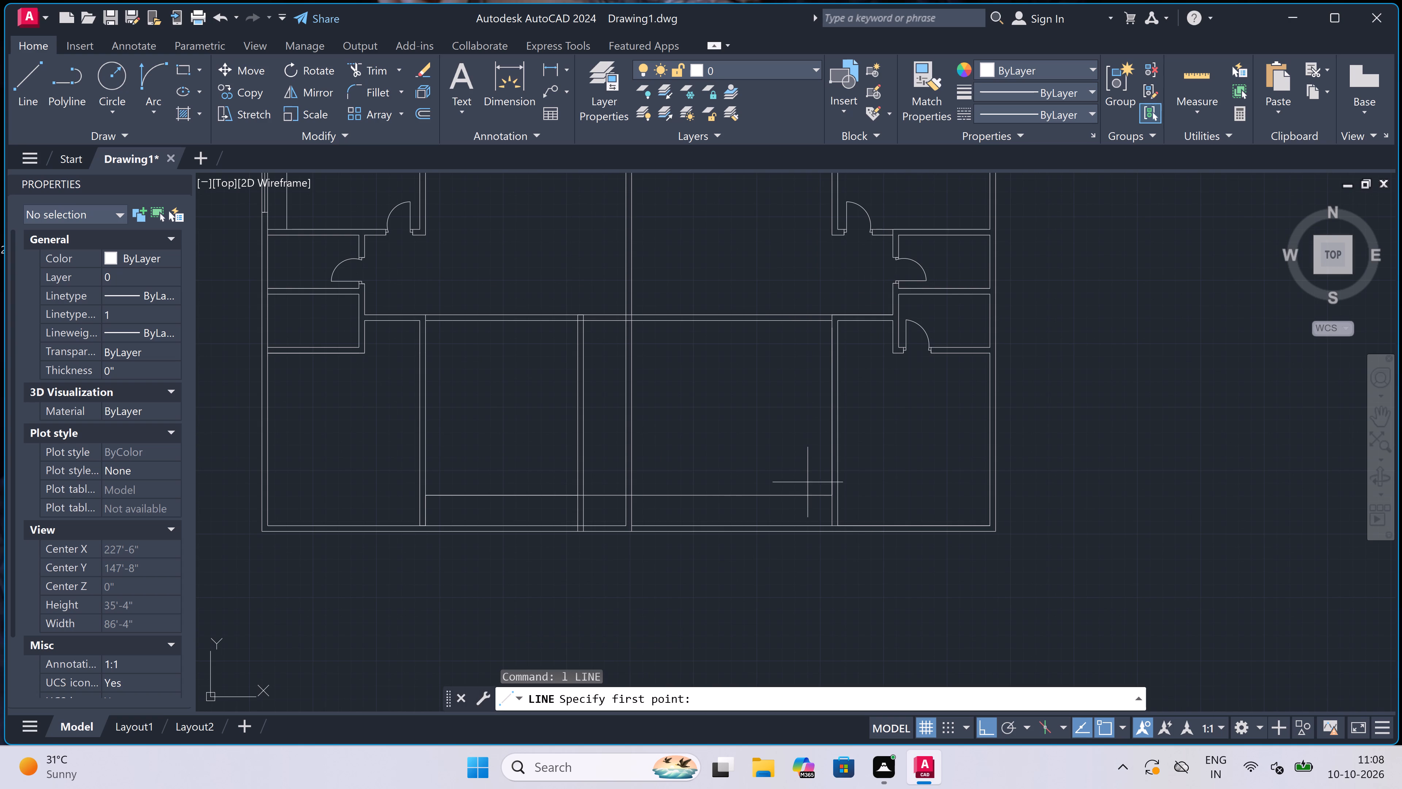
{"action": "double_click", "coordinate": [829, 491]}
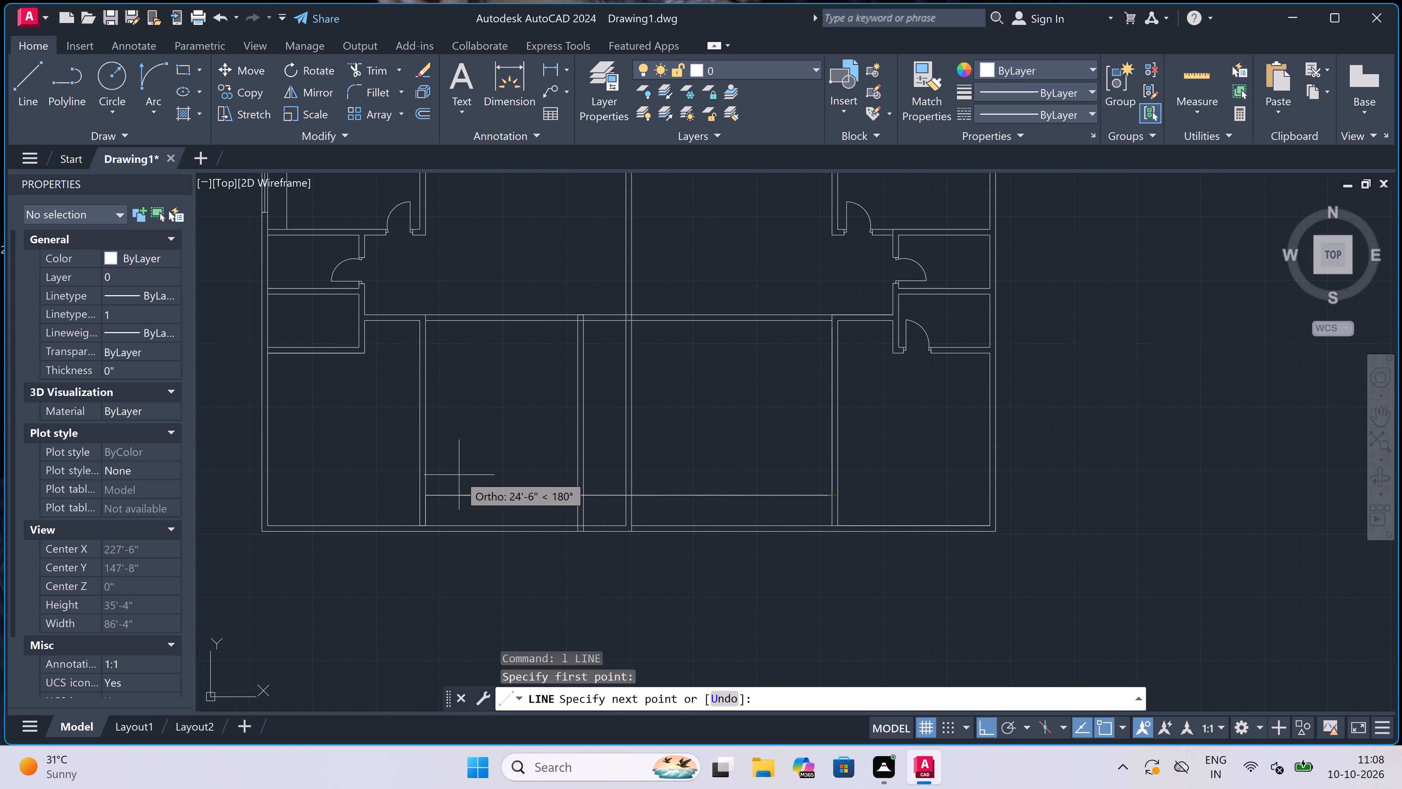
{"action": "type", "text": "10'"}
{"action": "key", "text": "space"}
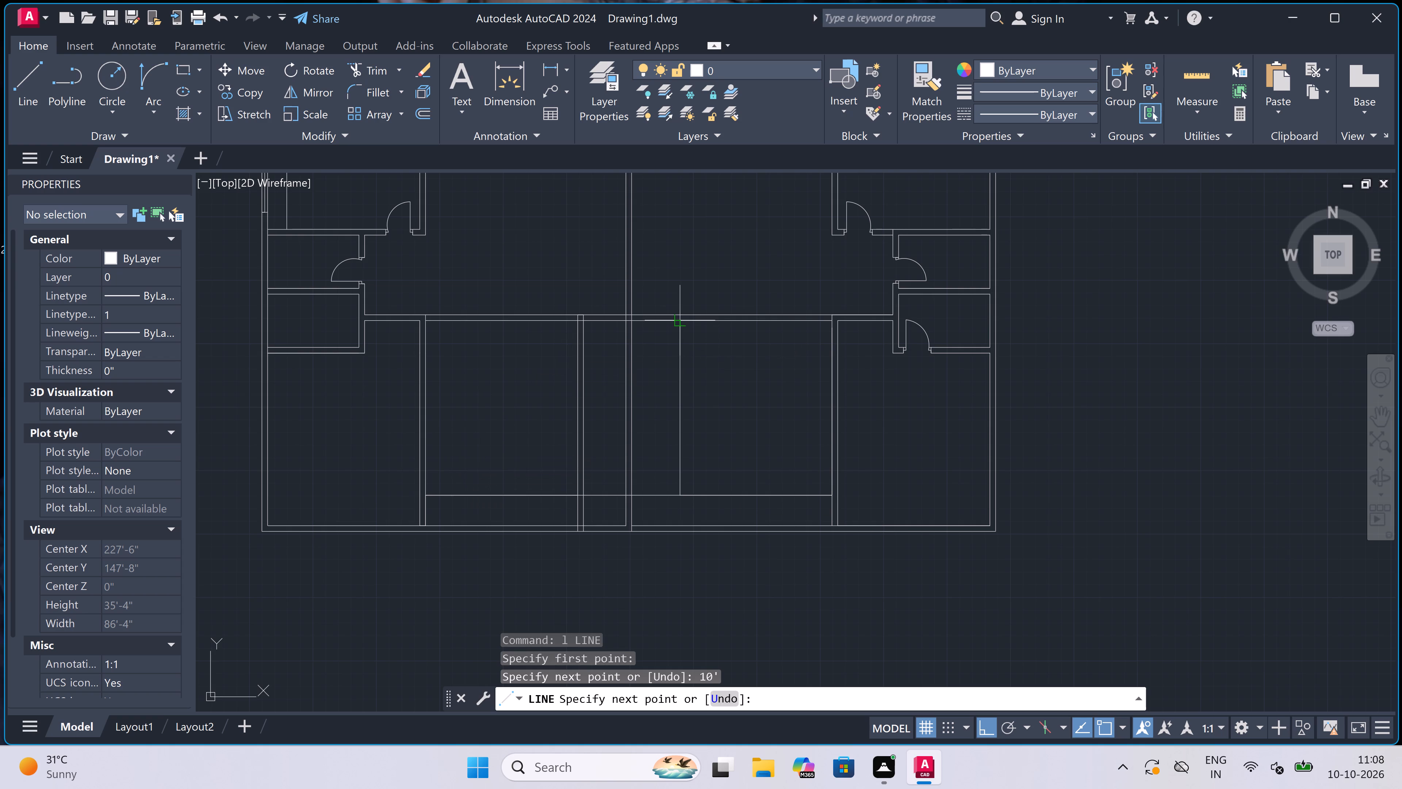
{"action": "scroll", "coordinate": [676, 310], "scroll_direction": "up", "scroll_amount": 1}
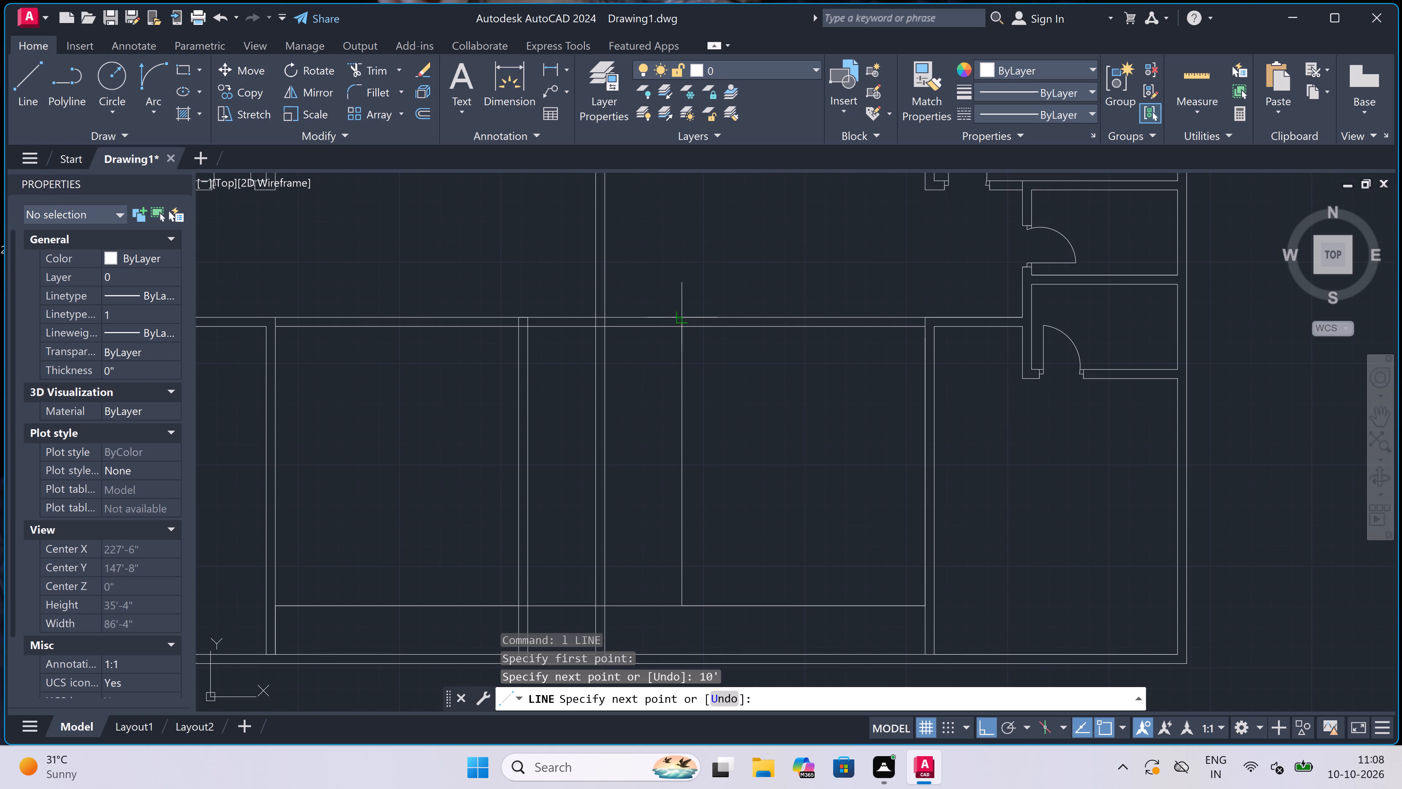
{"action": "left_click", "coordinate": [681, 314]}
{"action": "scroll", "coordinate": [681, 314], "scroll_direction": "up", "scroll_amount": 1}
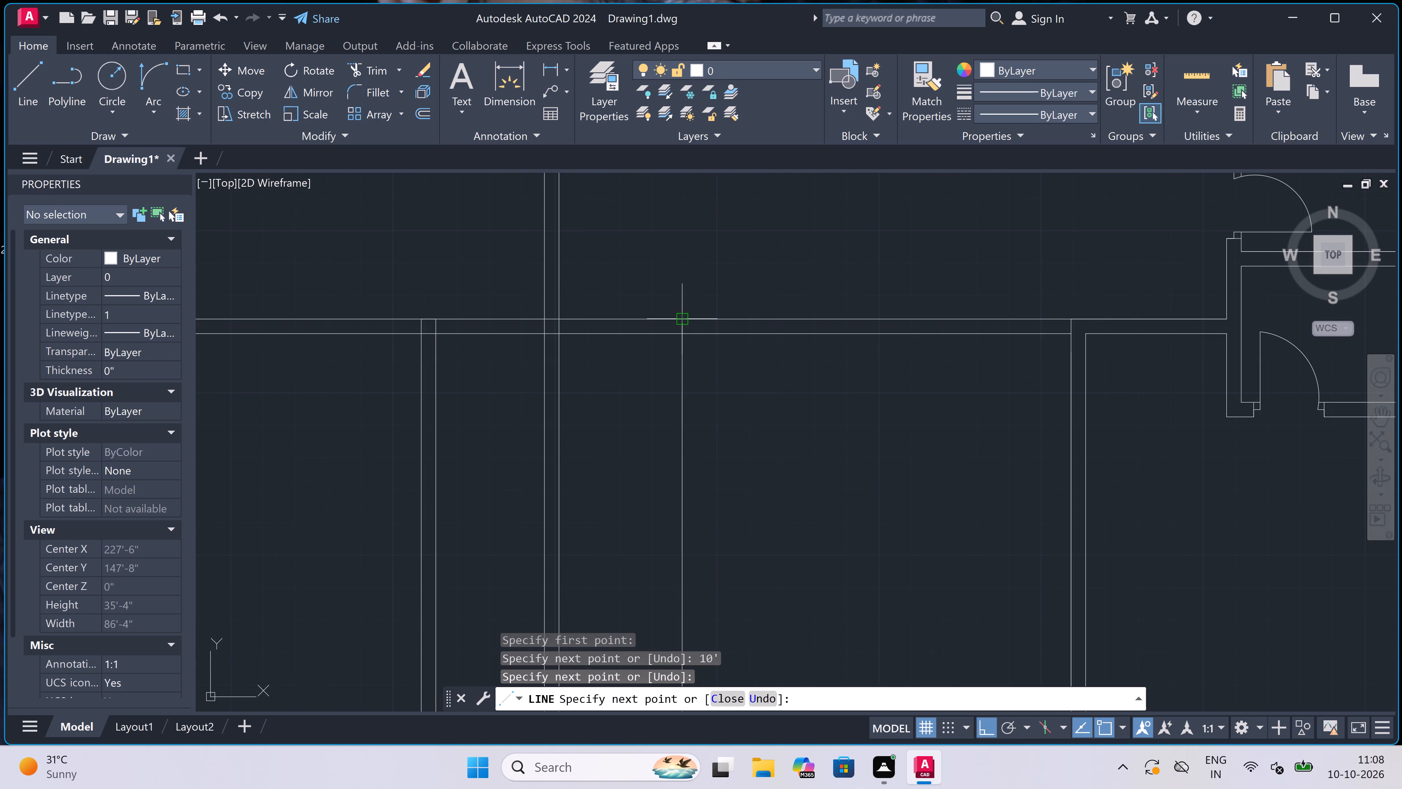
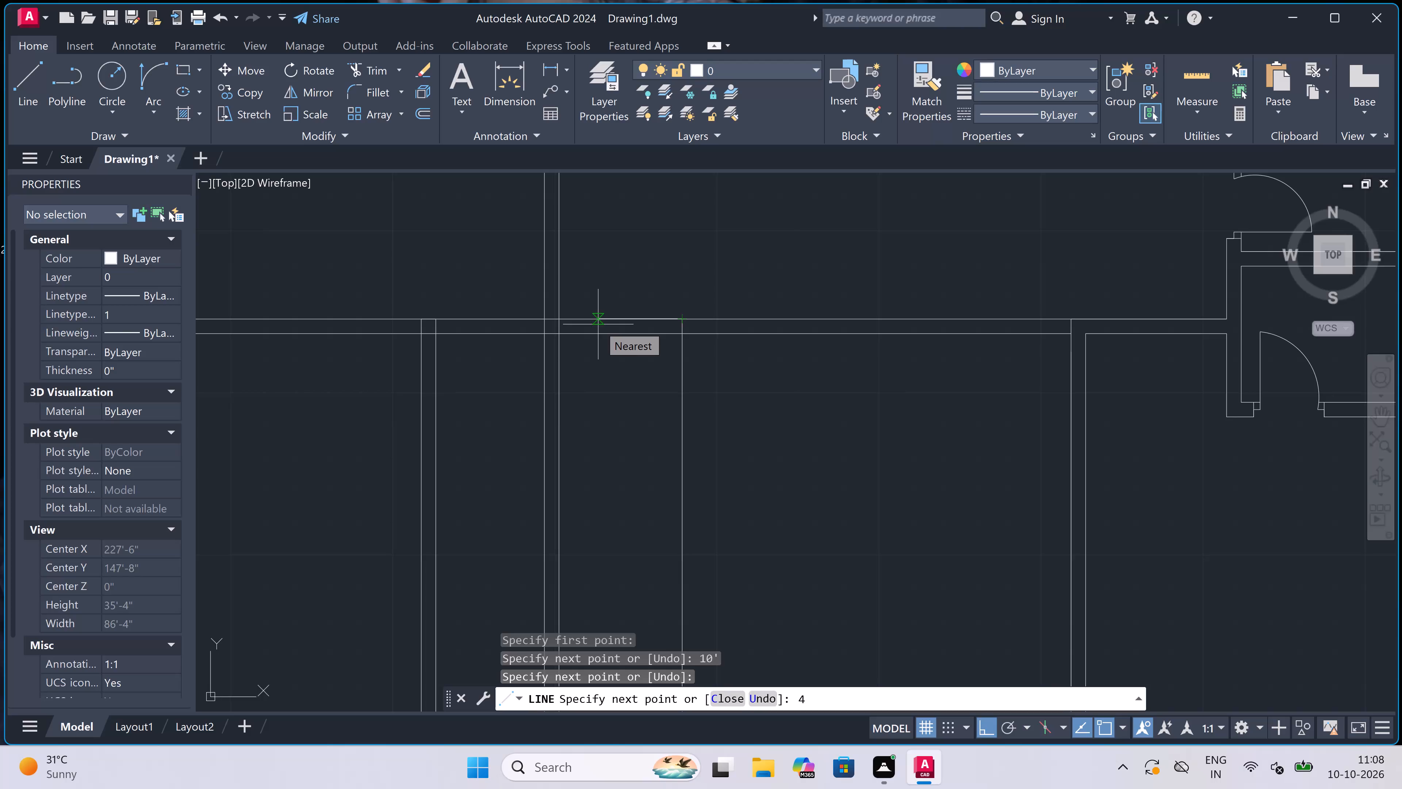
Continue the partition outline 4.5" across toward the central wall and down to the bottom exterior wall's outer line.
{"action": "type", "text": ".5"}
{"action": "type", "text": "\""}
{"action": "key", "text": "space"}
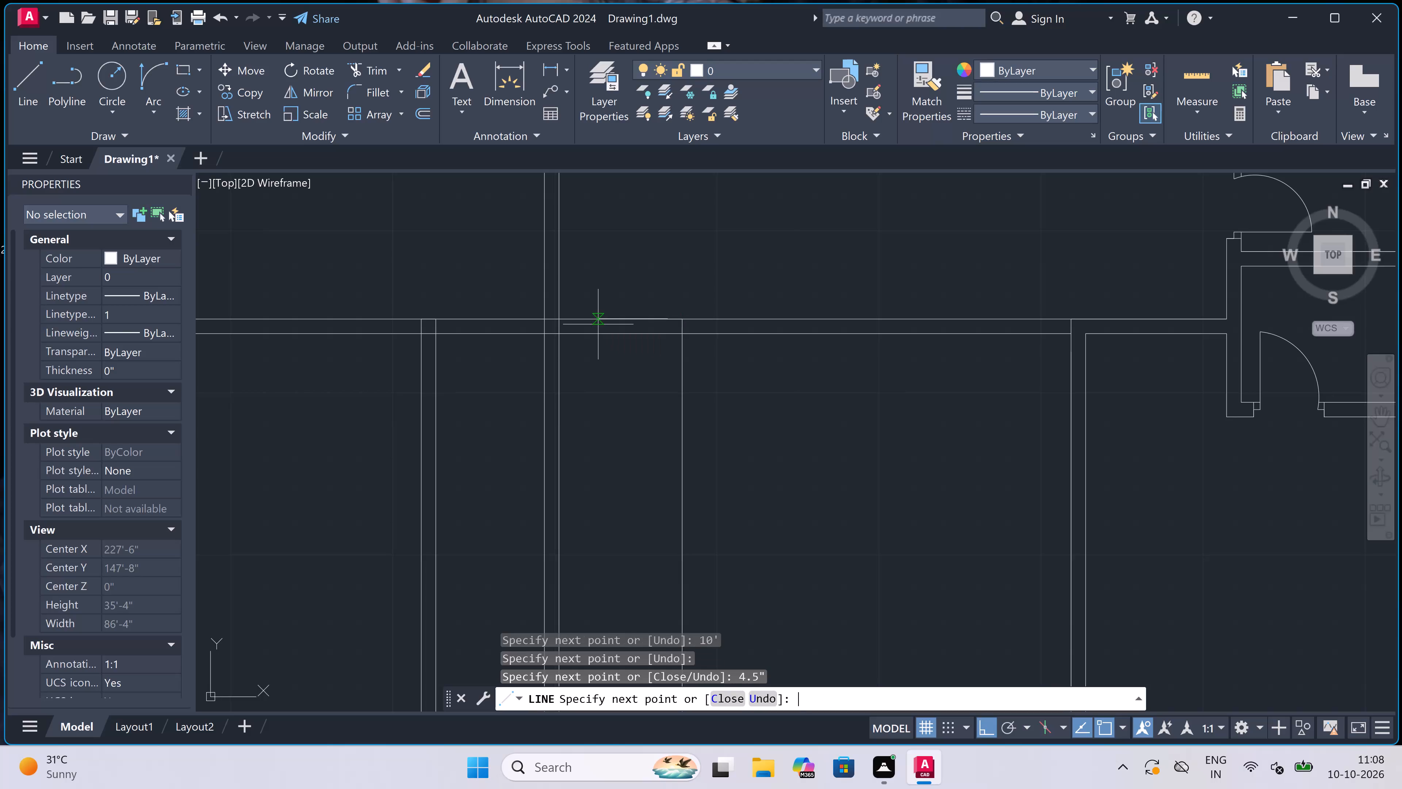
{"action": "scroll", "coordinate": [598, 324], "scroll_direction": "down", "scroll_amount": 2}
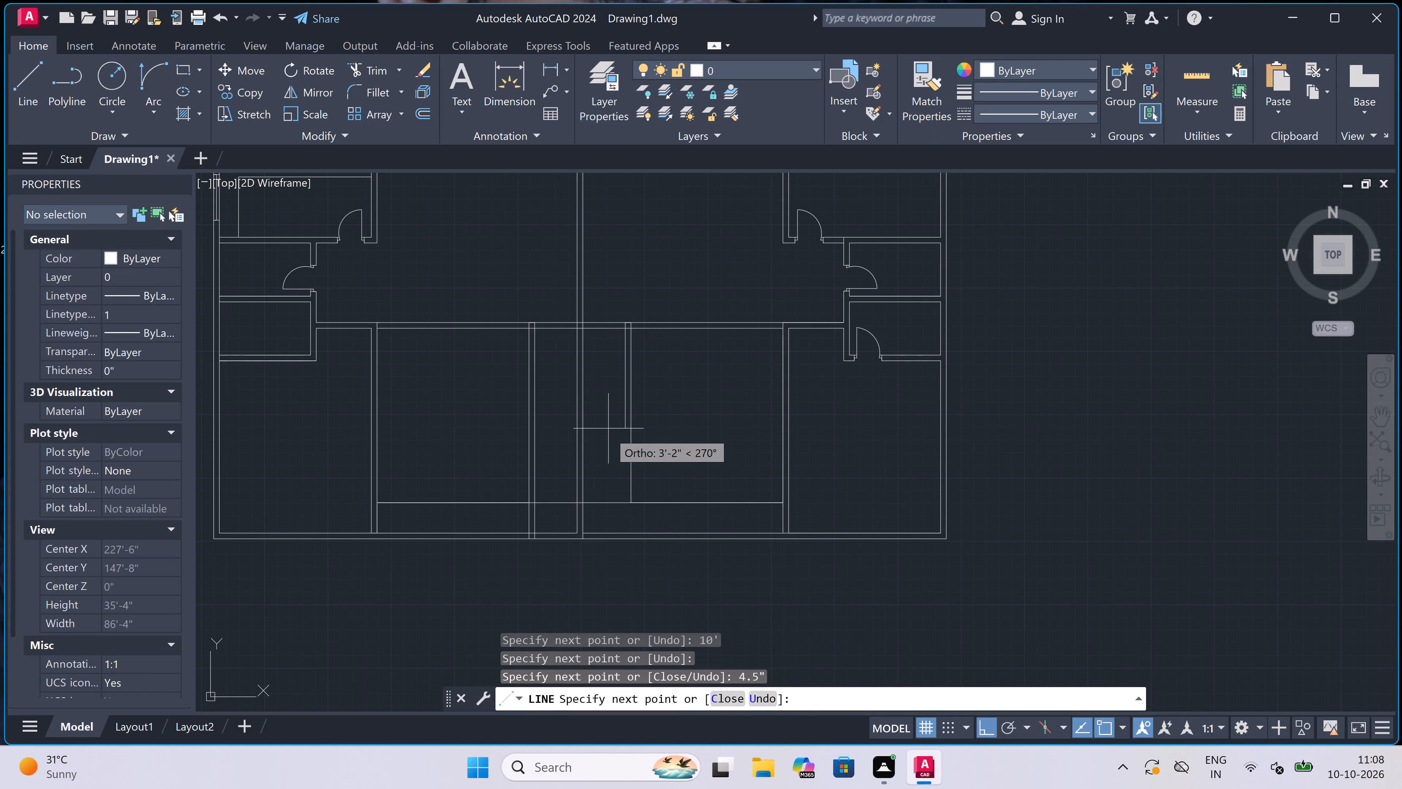
{"action": "scroll", "coordinate": [614, 500], "scroll_direction": "up", "scroll_amount": 2}
{"action": "scroll", "coordinate": [630, 530], "scroll_direction": "down", "scroll_amount": 3}
{"action": "scroll", "coordinate": [638, 560], "scroll_direction": "up", "scroll_amount": 2}
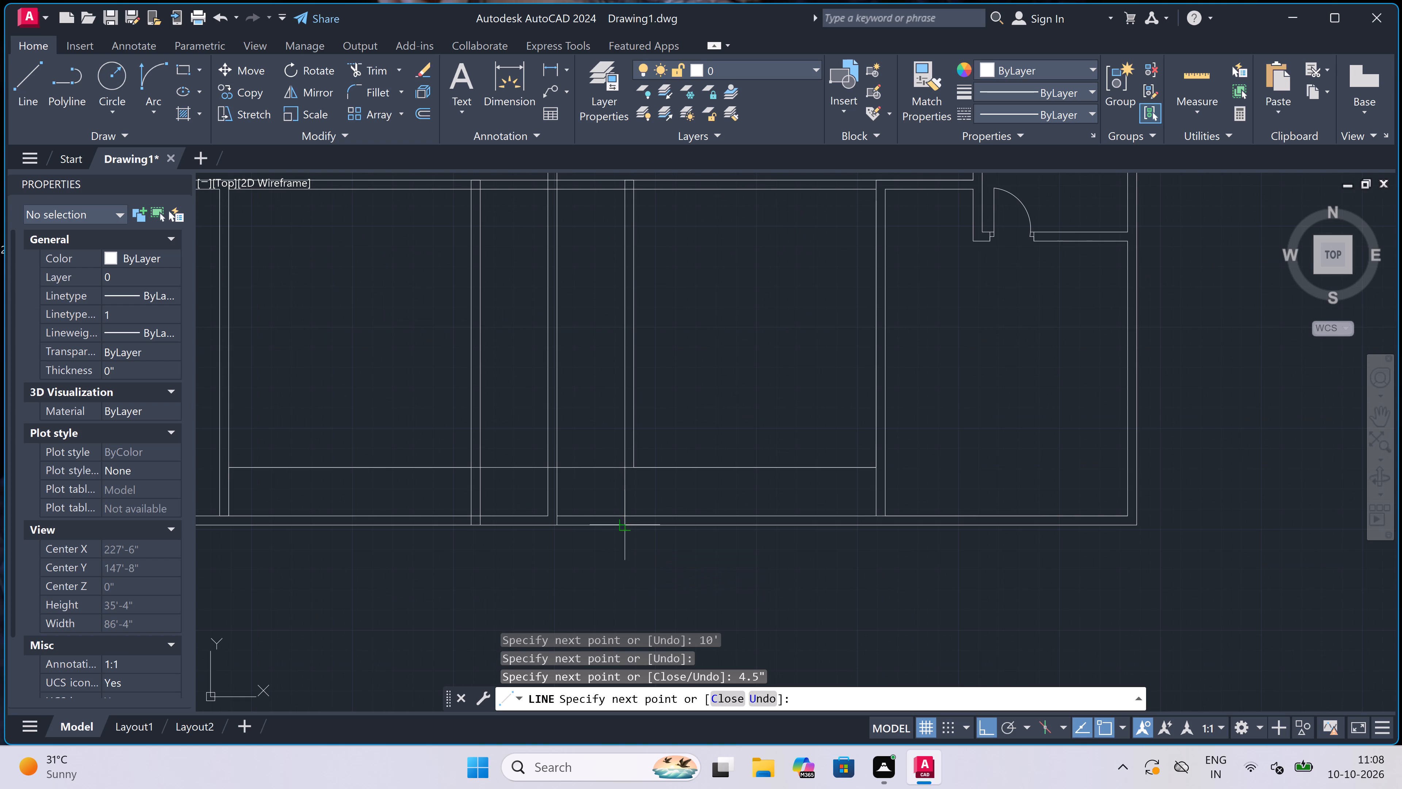
{"action": "left_click", "coordinate": [621, 522]}
{"action": "key", "text": "Escape"}
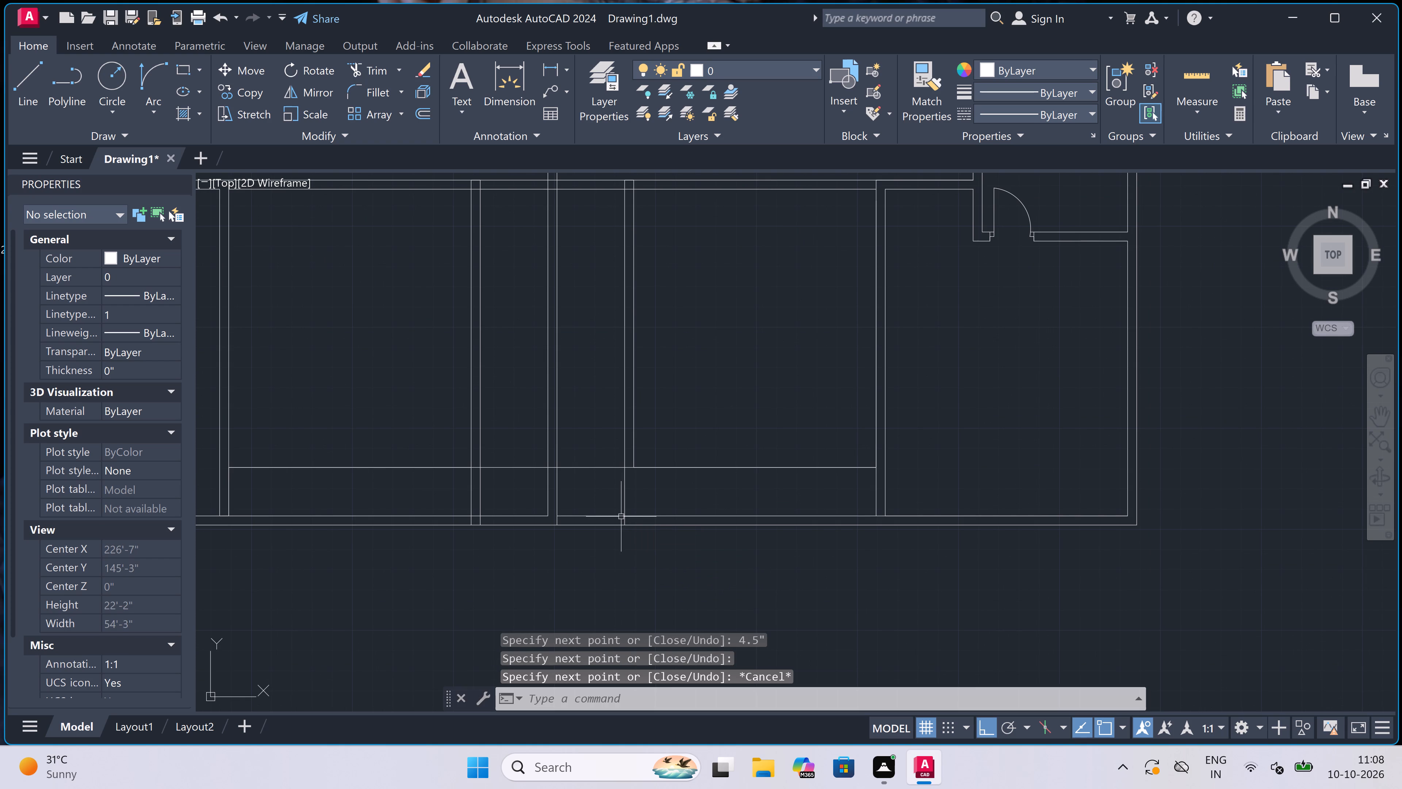
Extend the new partition's right face and the central wall's left face down to the bottom exterior wall's outer line.
{"action": "scroll", "coordinate": [620, 515], "scroll_direction": "down", "scroll_amount": 3}
{"action": "scroll", "coordinate": [620, 514], "scroll_direction": "up", "scroll_amount": 3}
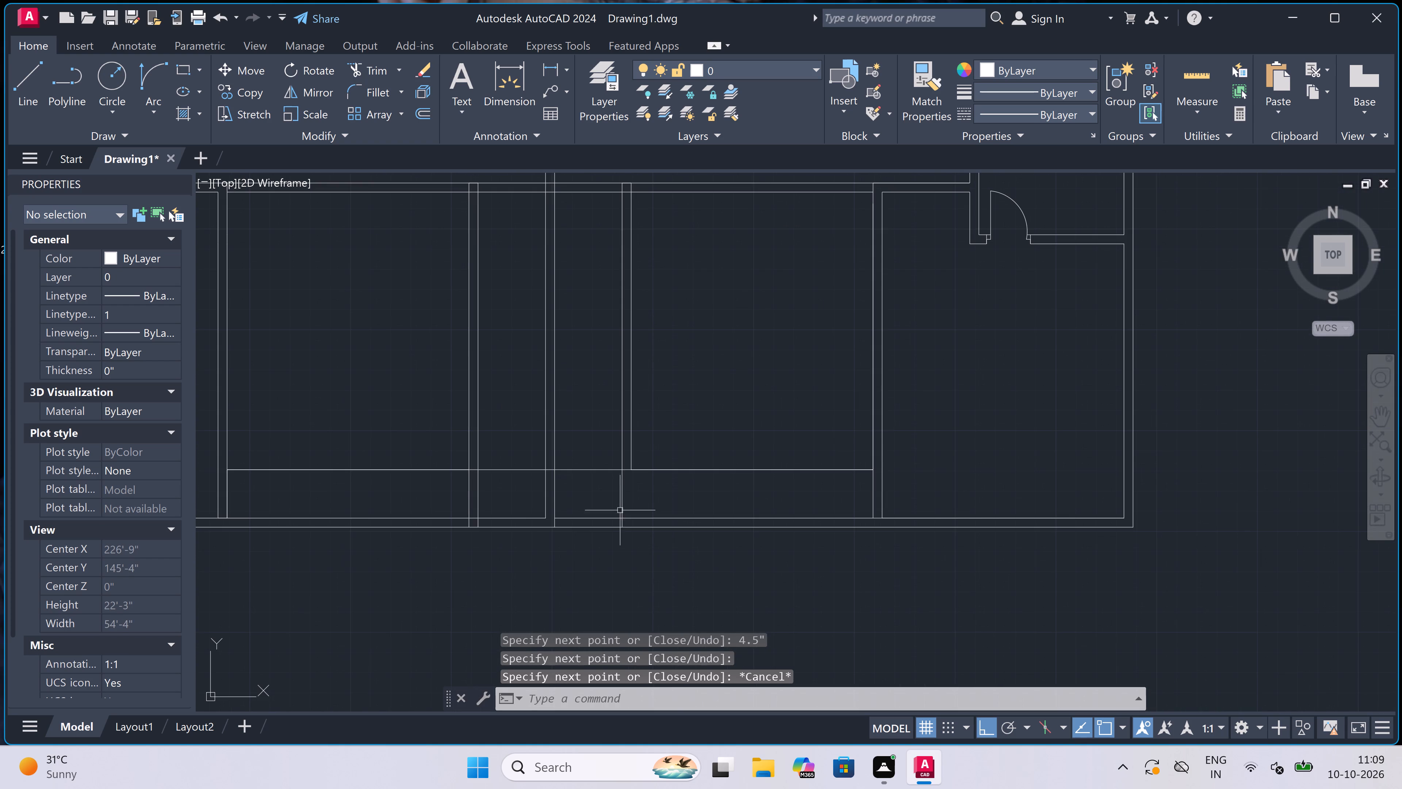
{"action": "type", "text": "ex"}
{"action": "key", "text": "space"}
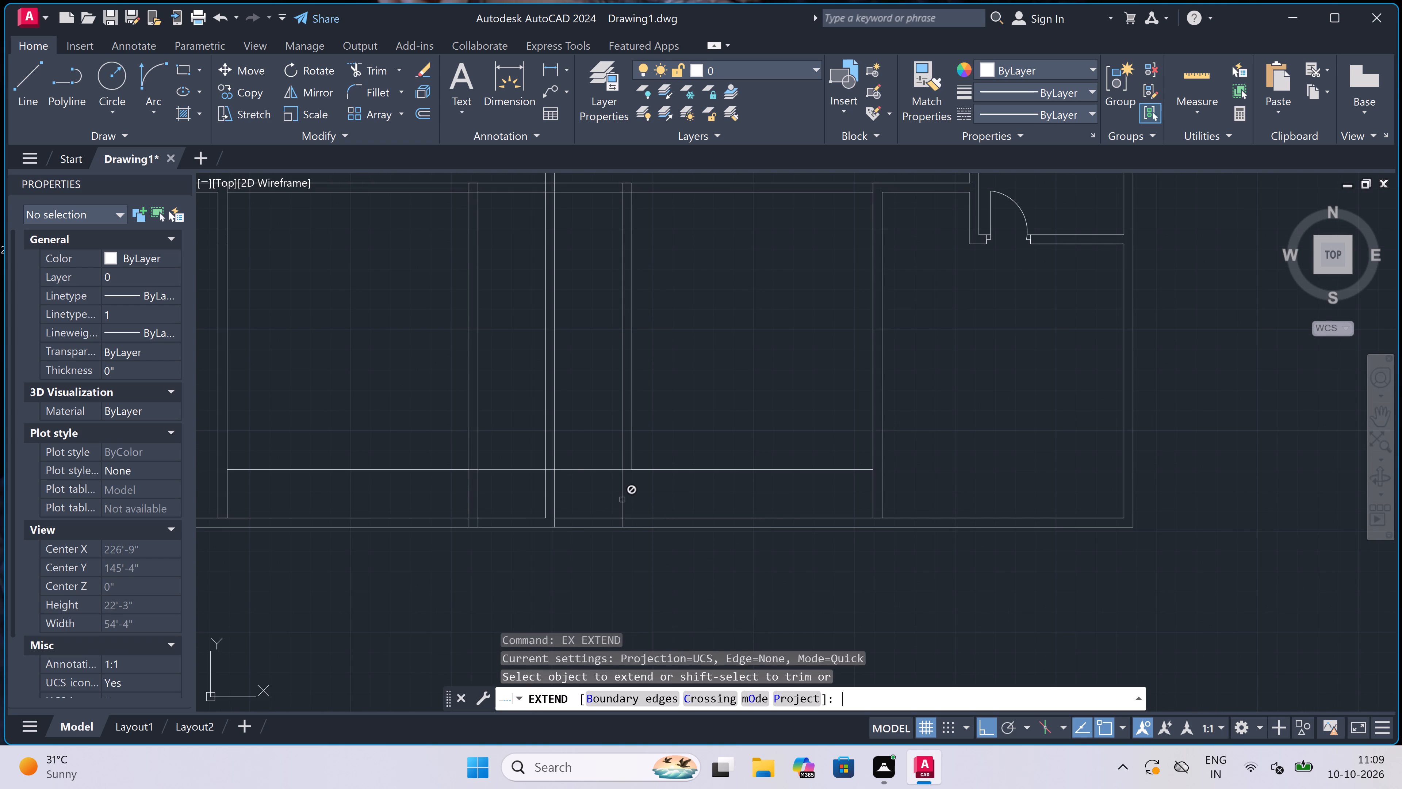
{"action": "left_click", "coordinate": [631, 444]}
{"action": "left_click", "coordinate": [631, 444]}
{"action": "left_click", "coordinate": [631, 444]}
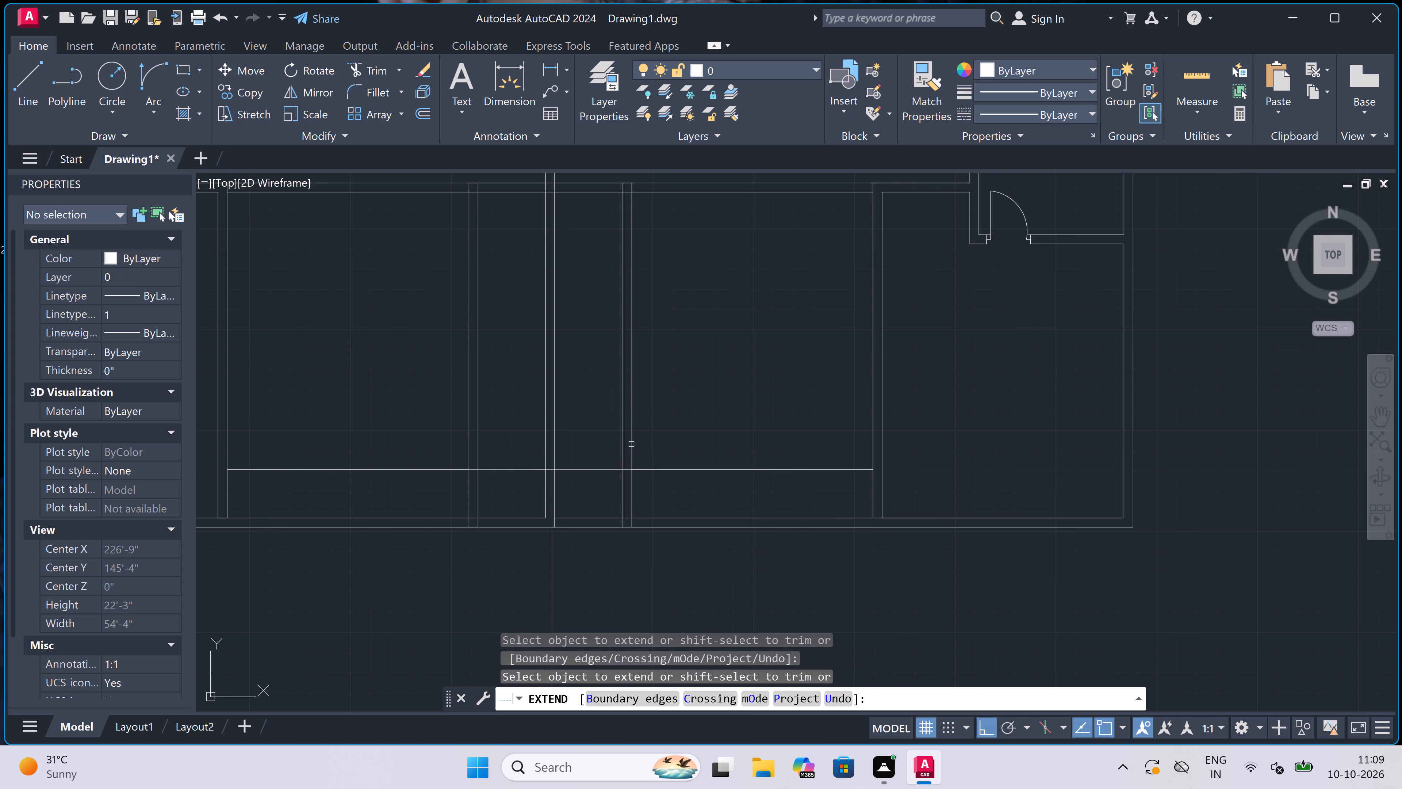
{"action": "left_click", "coordinate": [547, 479]}
{"action": "key", "text": "Escape"}
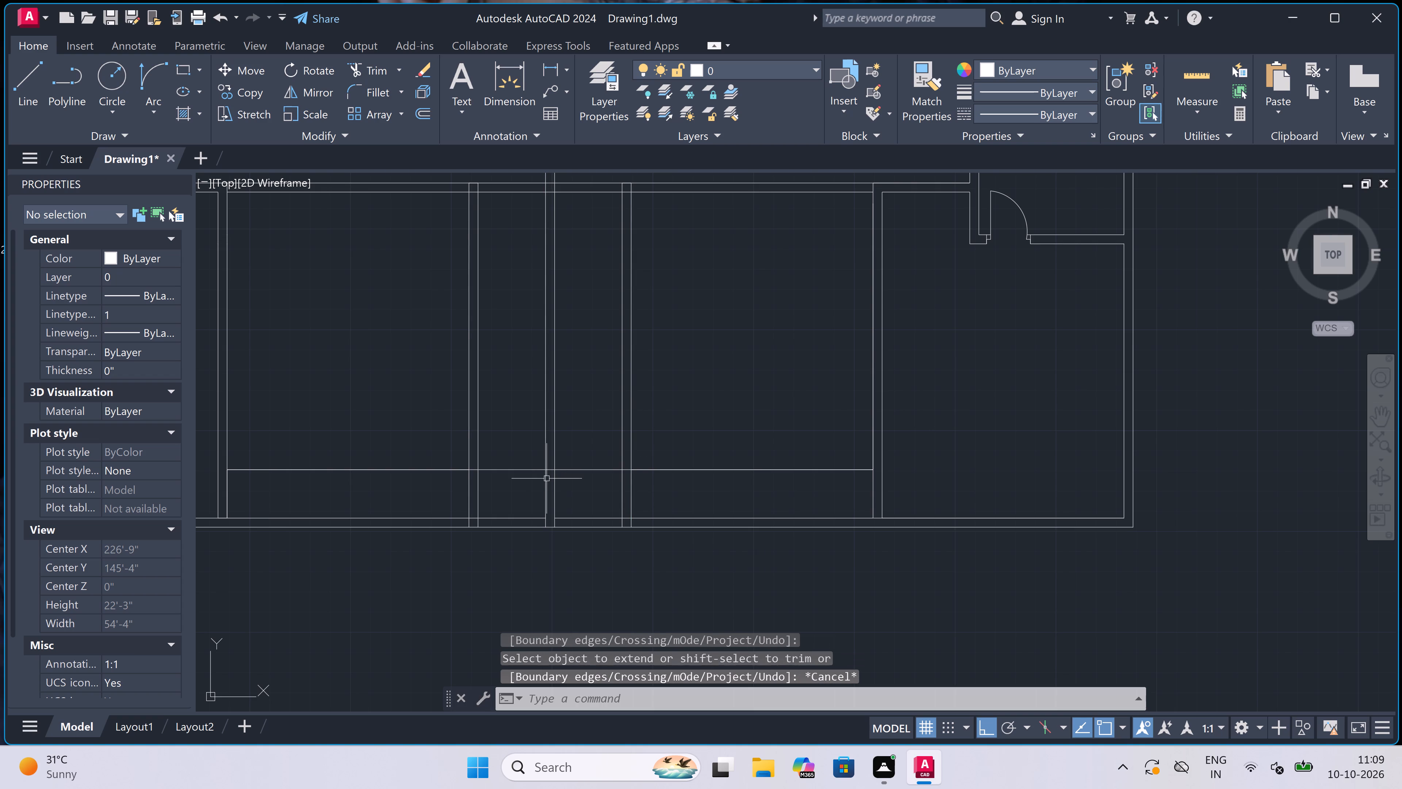
Trim the horizontal guide line between the left partition and the central wall, and inside the left partition's thickness.
{"action": "type", "text": "tr"}
{"action": "key", "text": "space"}
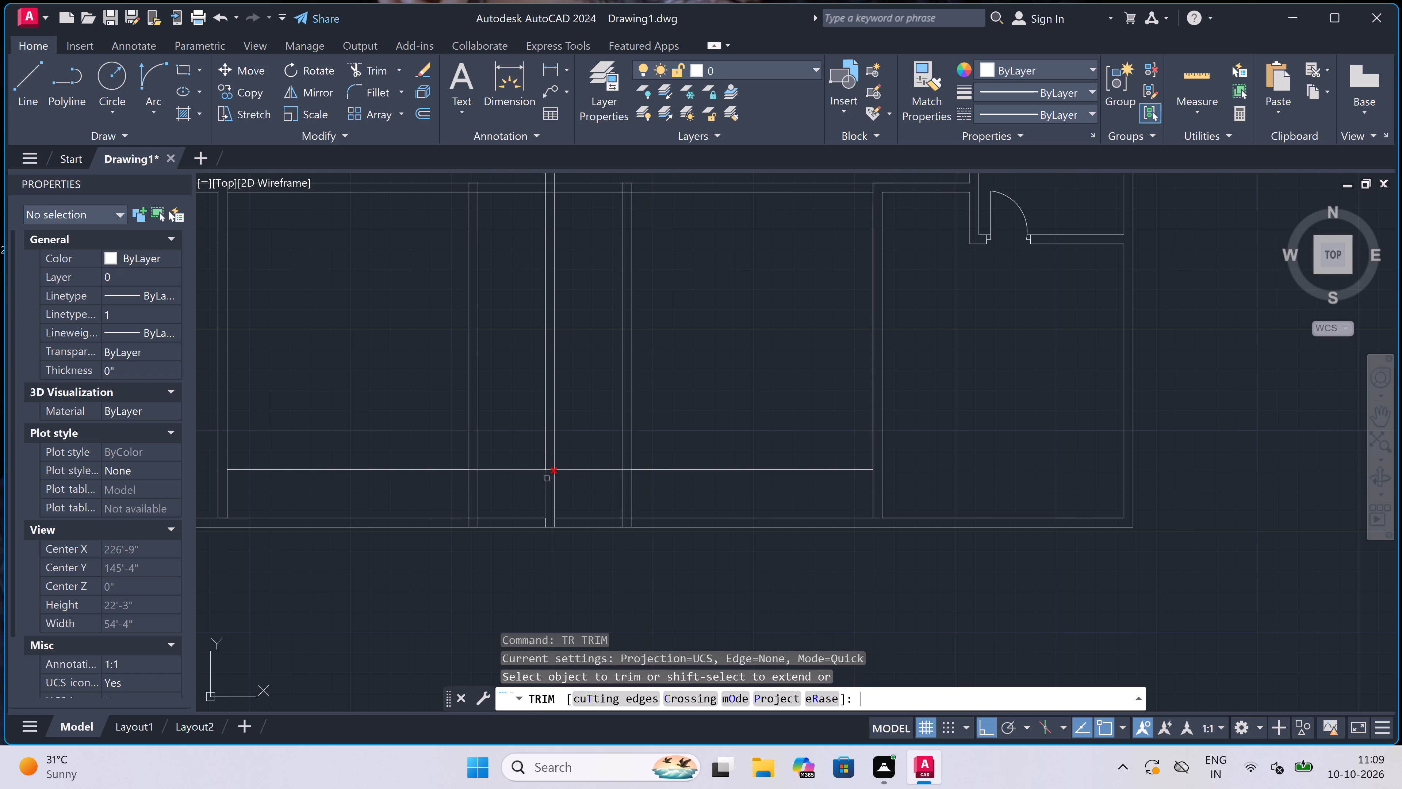
{"action": "left_click", "coordinate": [510, 454]}
{"action": "left_click", "coordinate": [507, 483]}
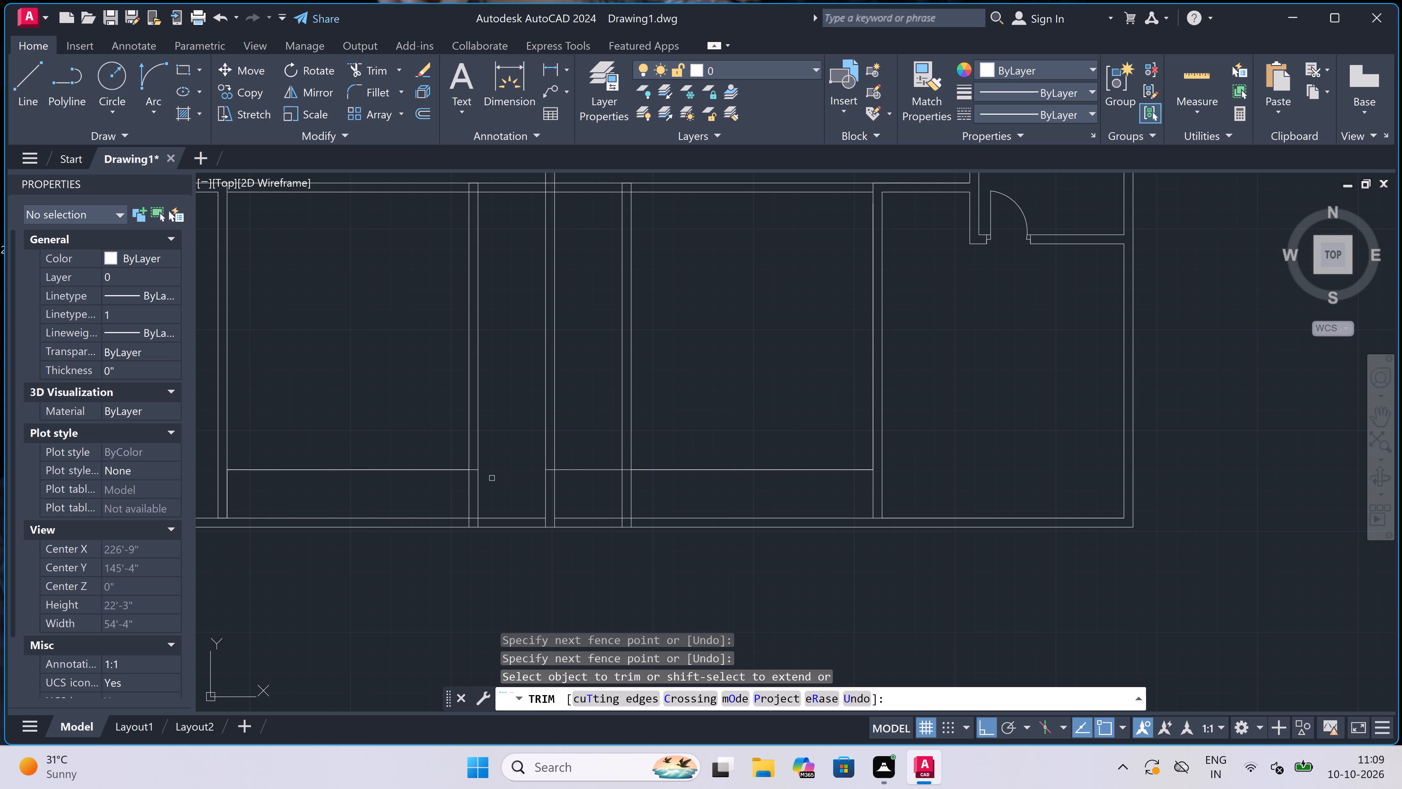
{"action": "scroll", "coordinate": [457, 469], "scroll_direction": "up", "scroll_amount": 2}
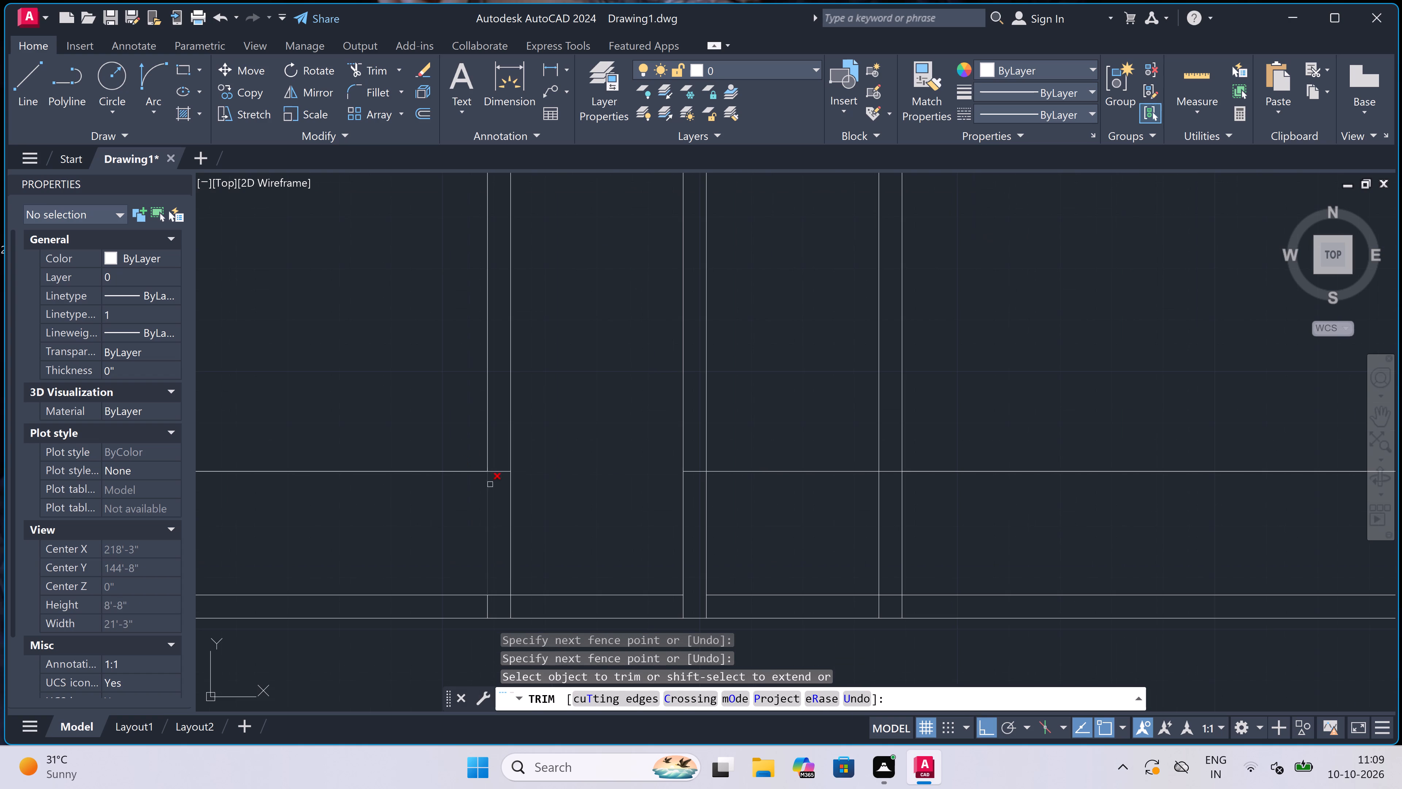
{"action": "scroll", "coordinate": [492, 500], "scroll_direction": "down", "scroll_amount": 1}
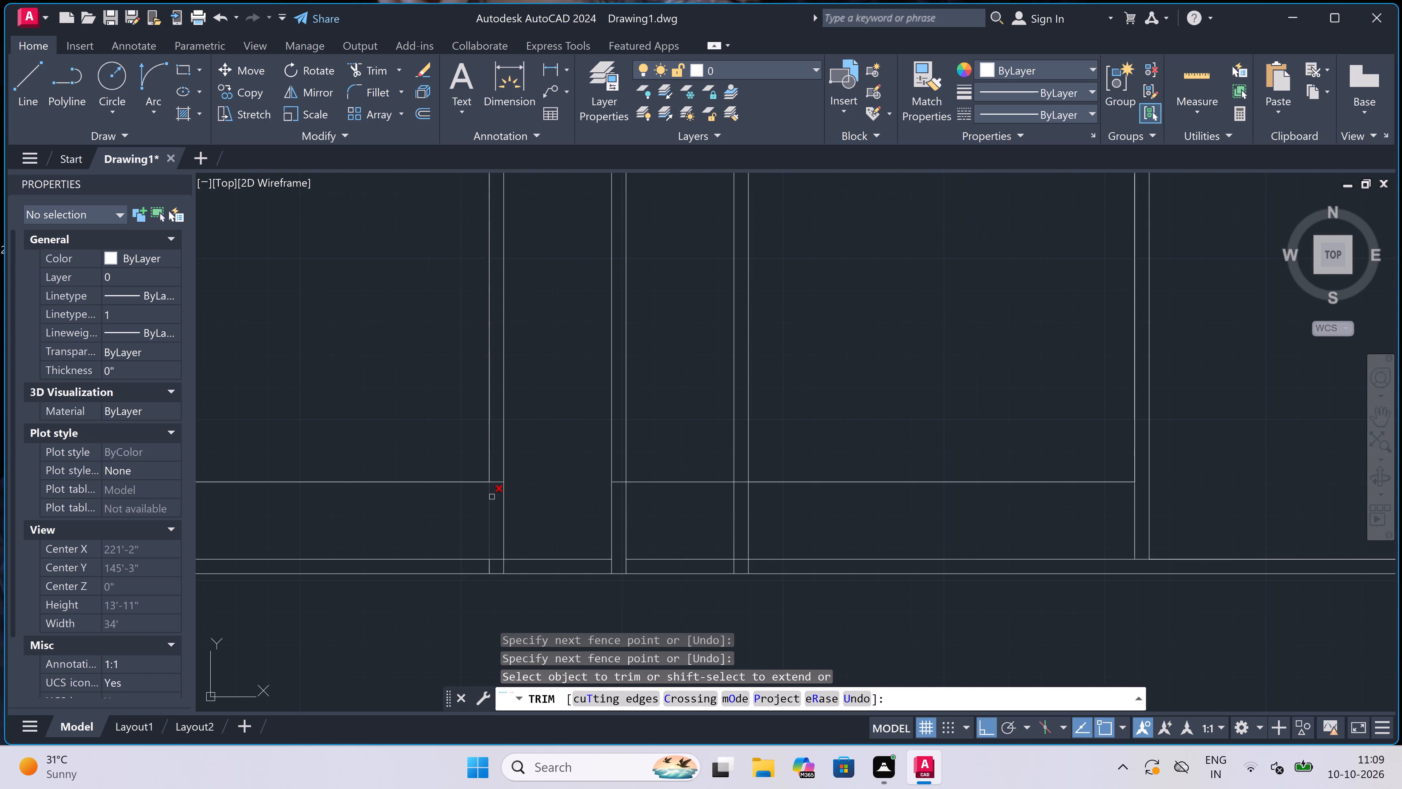
{"action": "scroll", "coordinate": [492, 495], "scroll_direction": "up", "scroll_amount": 1}
{"action": "left_click", "coordinate": [498, 485]}
{"action": "left_click", "coordinate": [498, 461]}
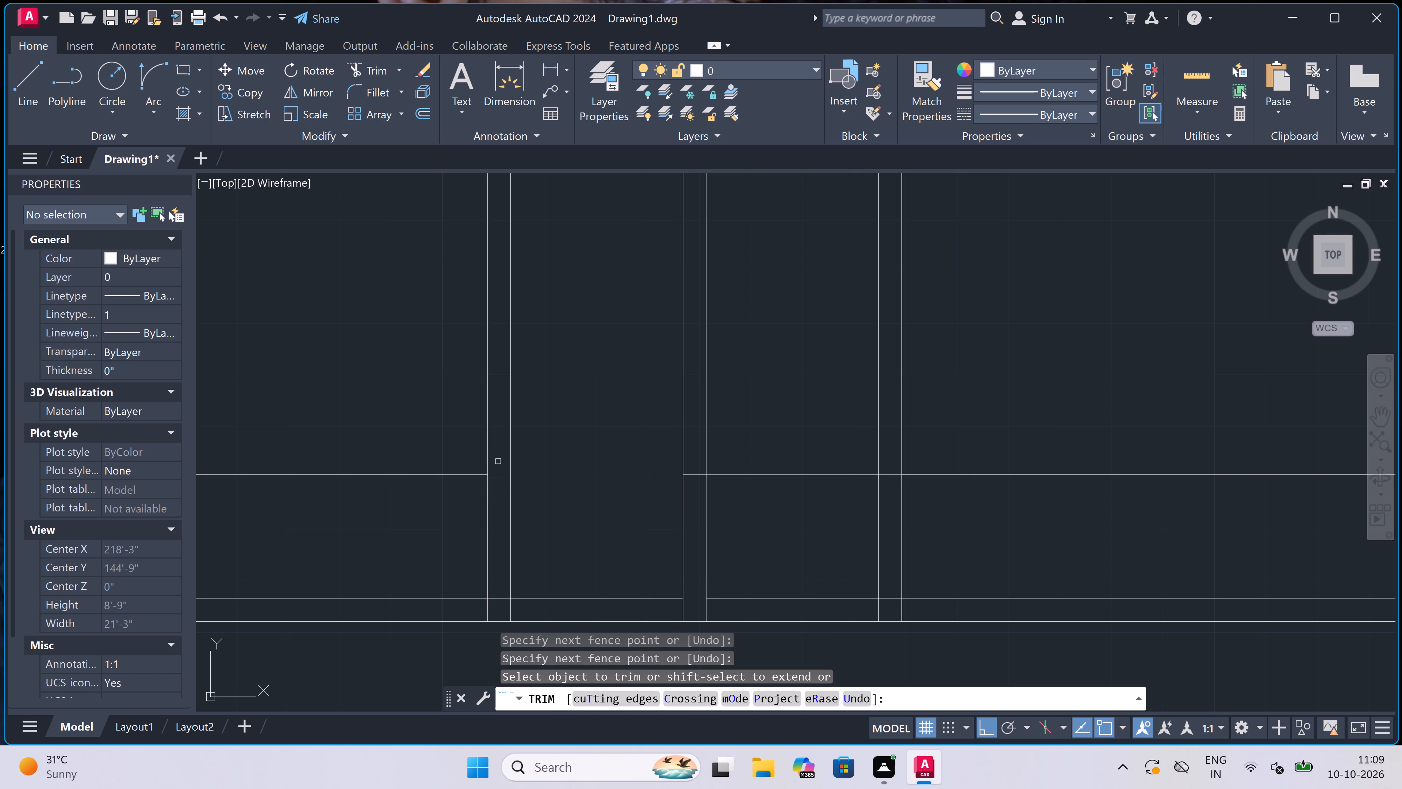
Trim the ends of both partitions and the central wall between the two lines of the bottom exterior wall.
{"action": "scroll", "coordinate": [498, 461], "scroll_direction": "down", "scroll_amount": 2}
{"action": "scroll", "coordinate": [421, 536], "scroll_direction": "up", "scroll_amount": 1}
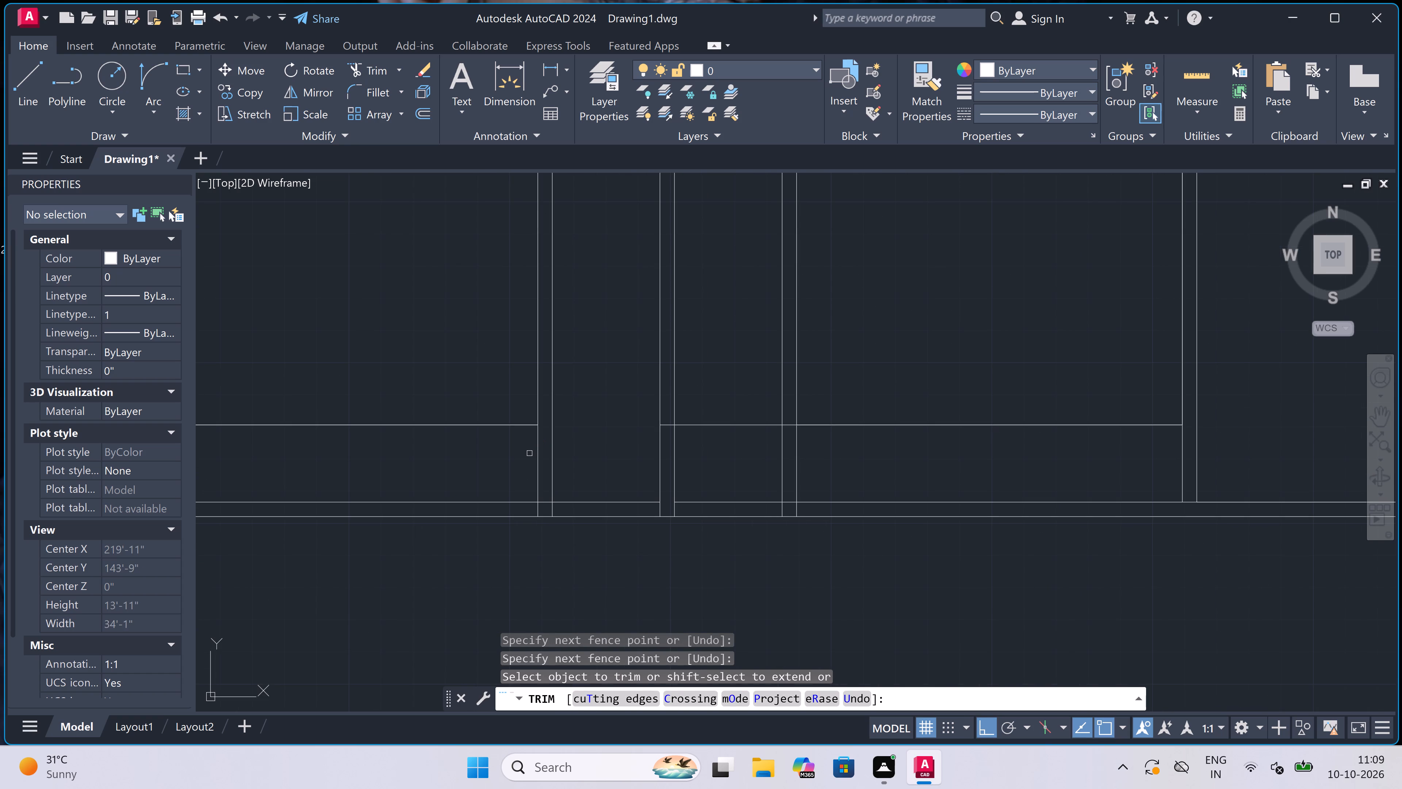
{"action": "scroll", "coordinate": [530, 455], "scroll_direction": "down", "scroll_amount": 2}
{"action": "scroll", "coordinate": [615, 454], "scroll_direction": "up", "scroll_amount": 1}
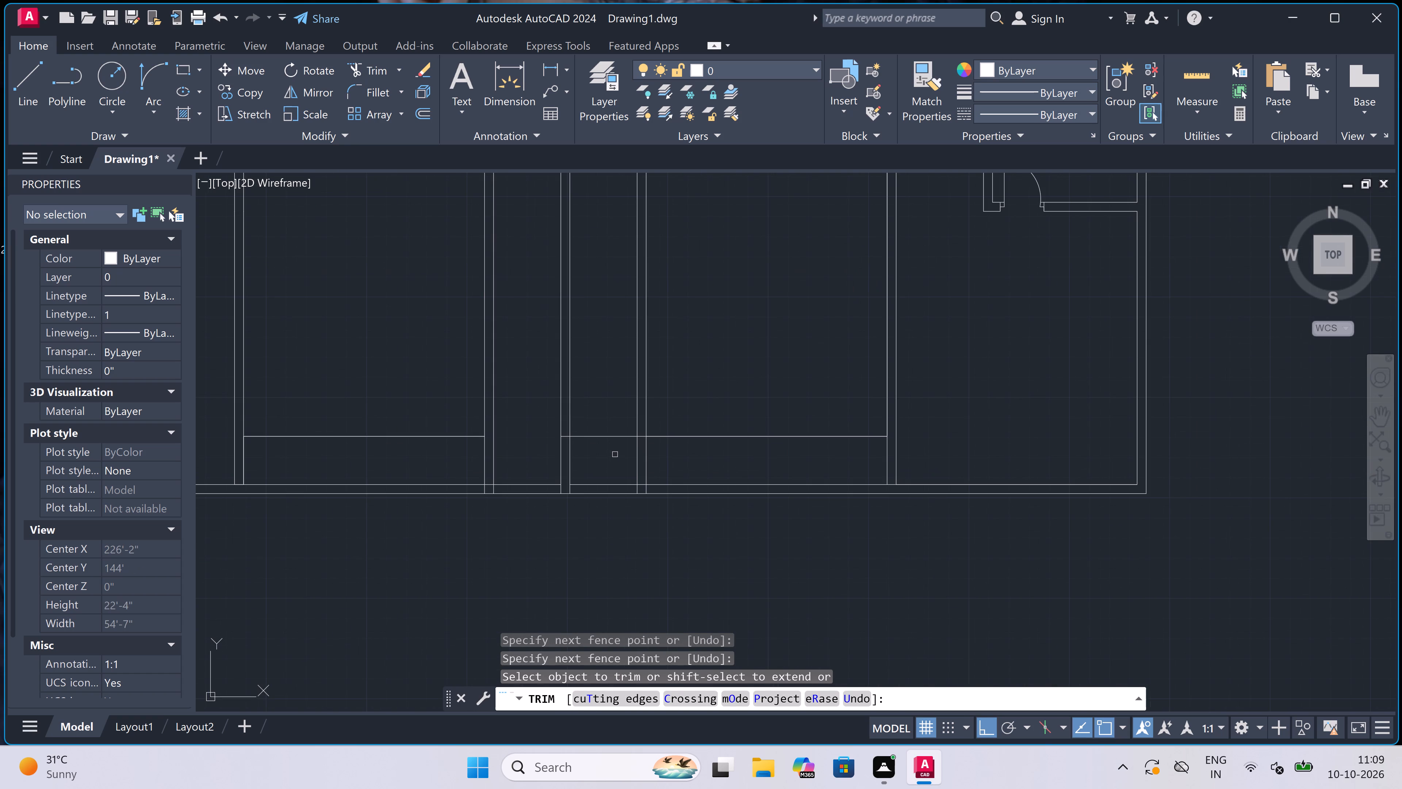
{"action": "scroll", "coordinate": [638, 496], "scroll_direction": "up", "scroll_amount": 1}
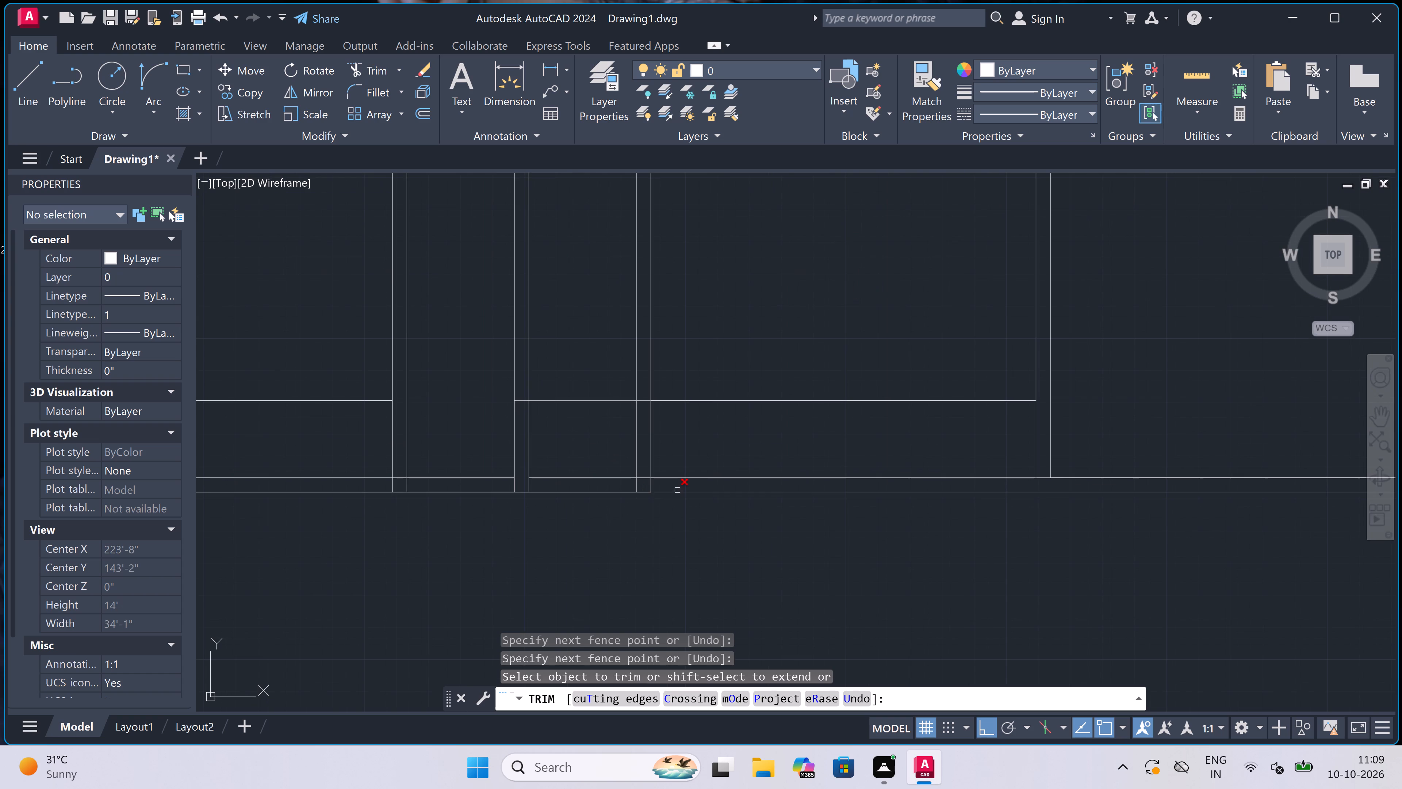
{"action": "left_click", "coordinate": [673, 481]}
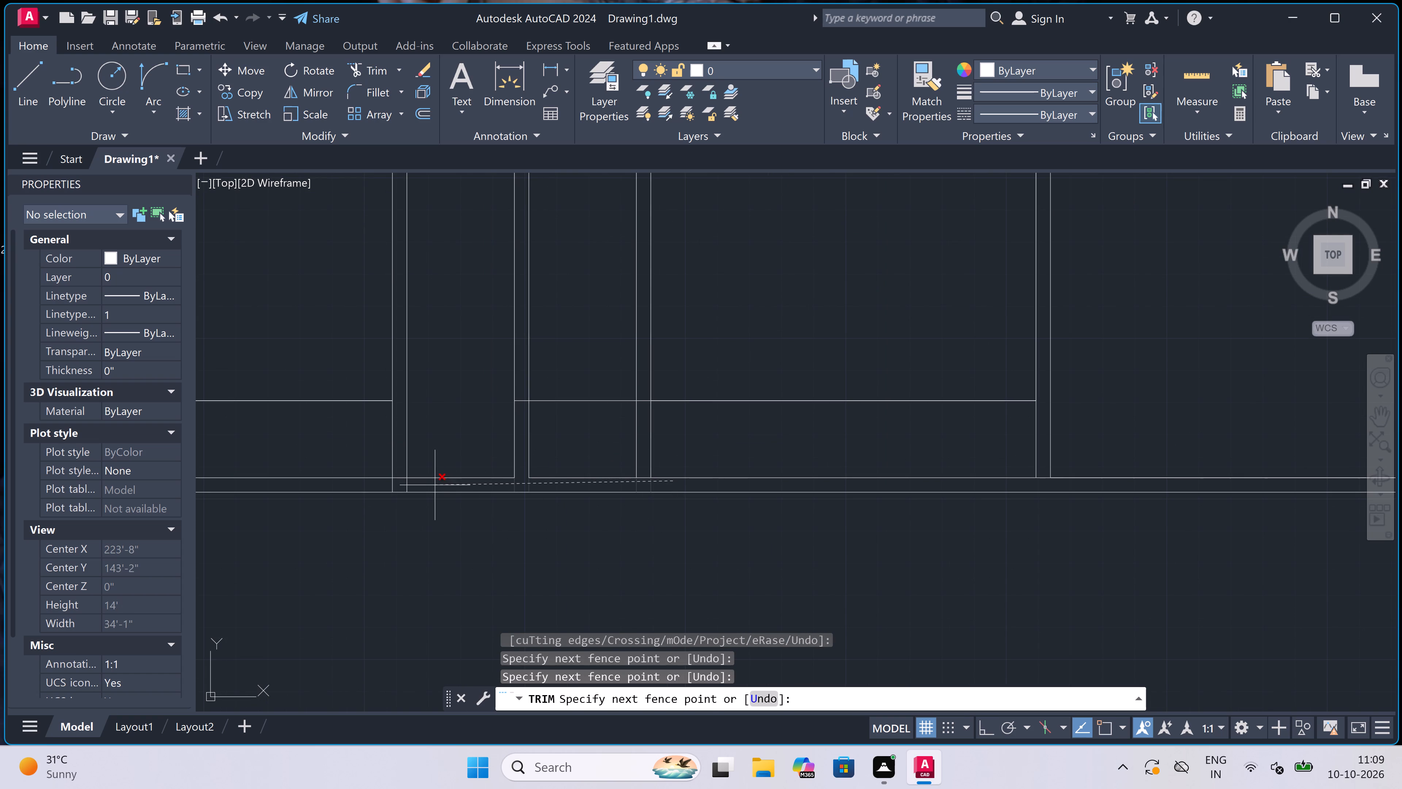
{"action": "left_click", "coordinate": [390, 484]}
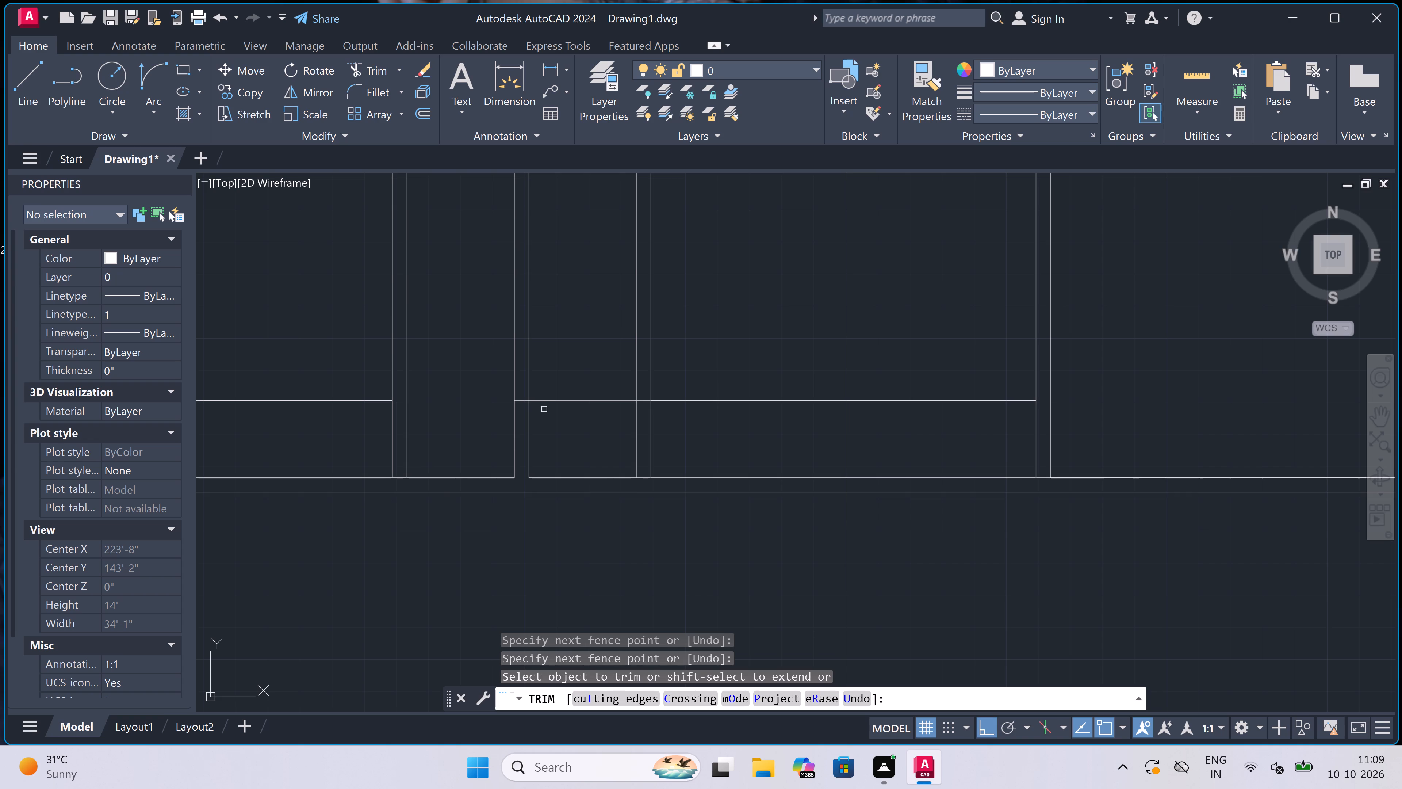
Trim the piece of the horizontal guide line inside the central wall's thickness.
{"action": "scroll", "coordinate": [525, 398], "scroll_direction": "up", "scroll_amount": 1}
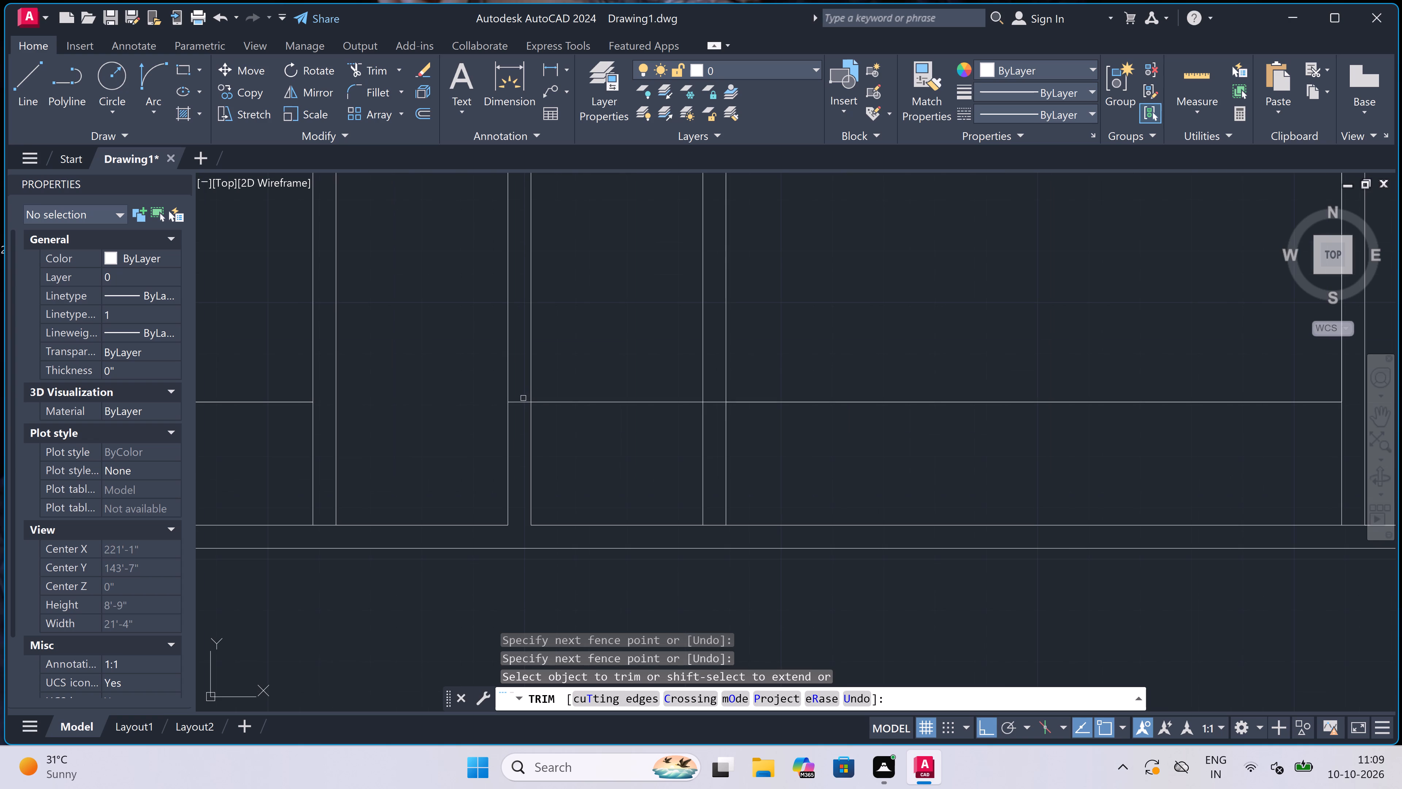
{"action": "left_click", "coordinate": [522, 401]}
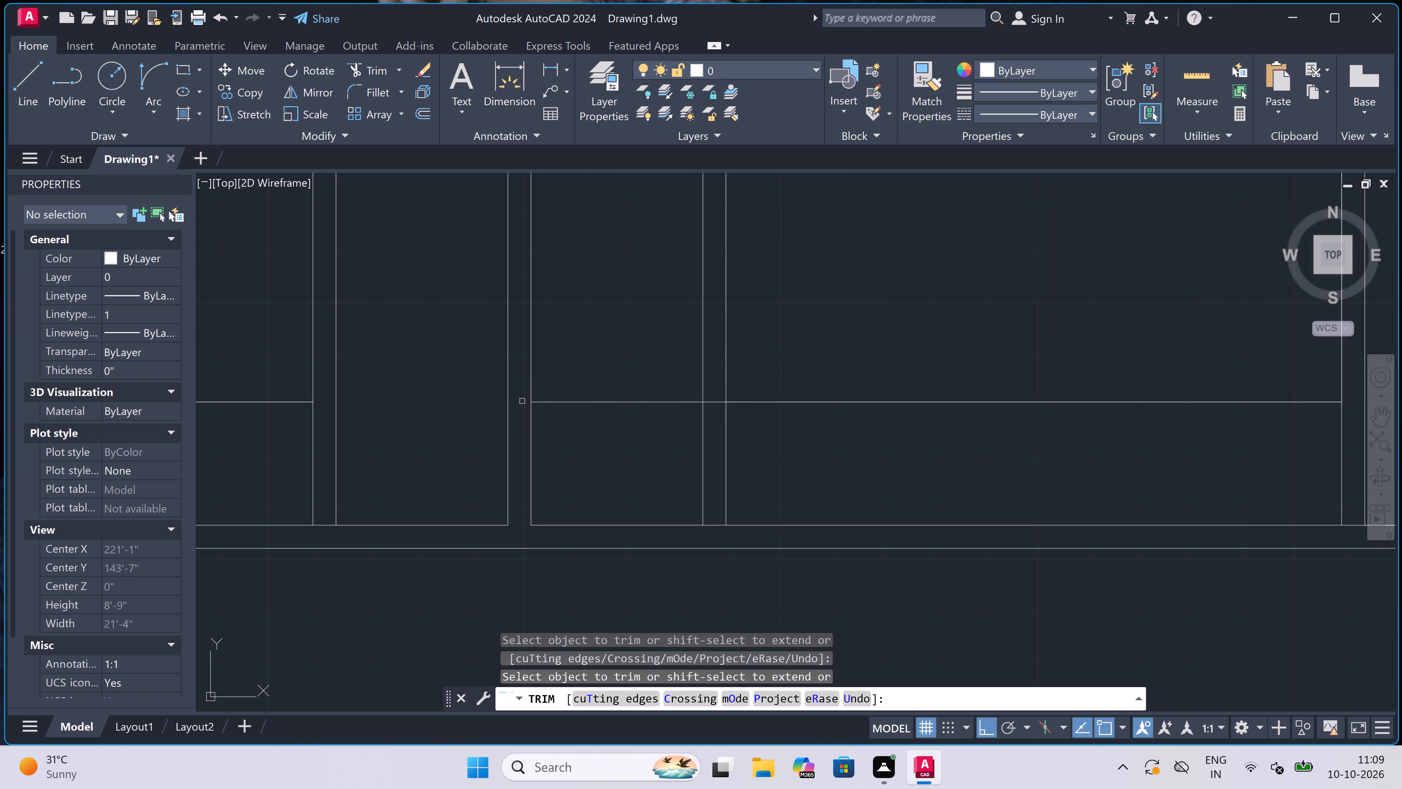
Trim the central wall's faces and both partitions' inner faces between the two lines of the lower rooms' top wall.
{"action": "scroll", "coordinate": [522, 401], "scroll_direction": "down", "scroll_amount": 1}
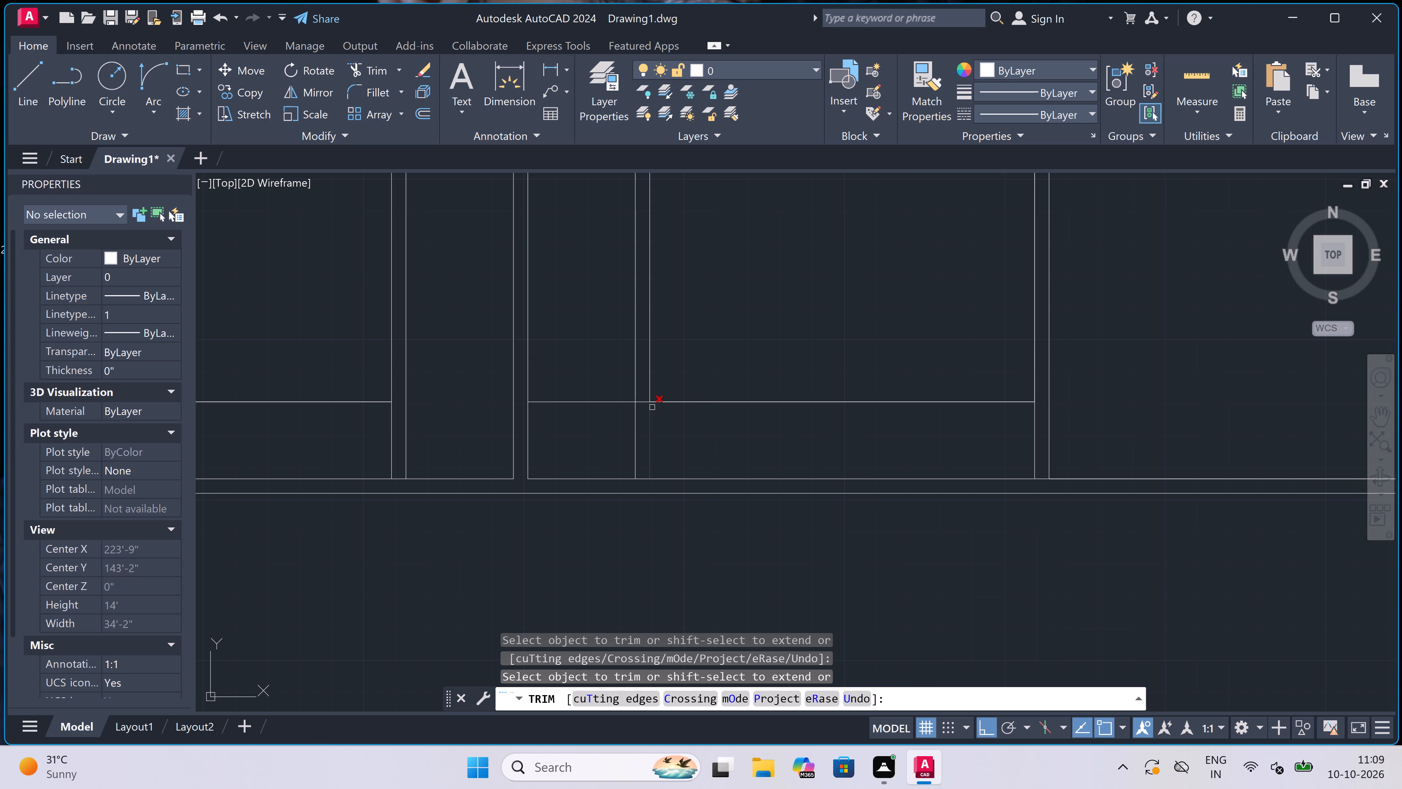
{"action": "scroll", "coordinate": [643, 401], "scroll_direction": "down", "scroll_amount": 2}
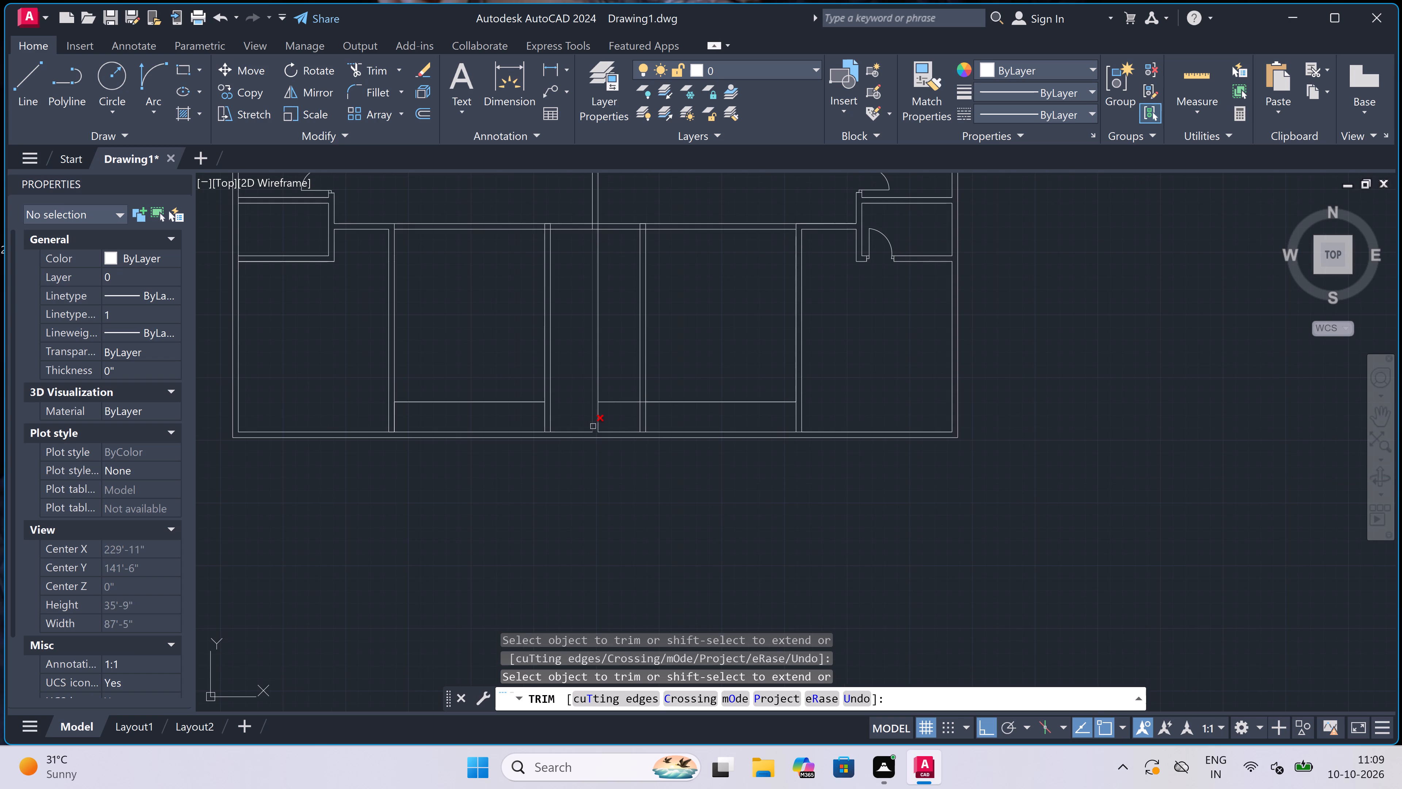
{"action": "scroll", "coordinate": [593, 426], "scroll_direction": "down", "scroll_amount": 2}
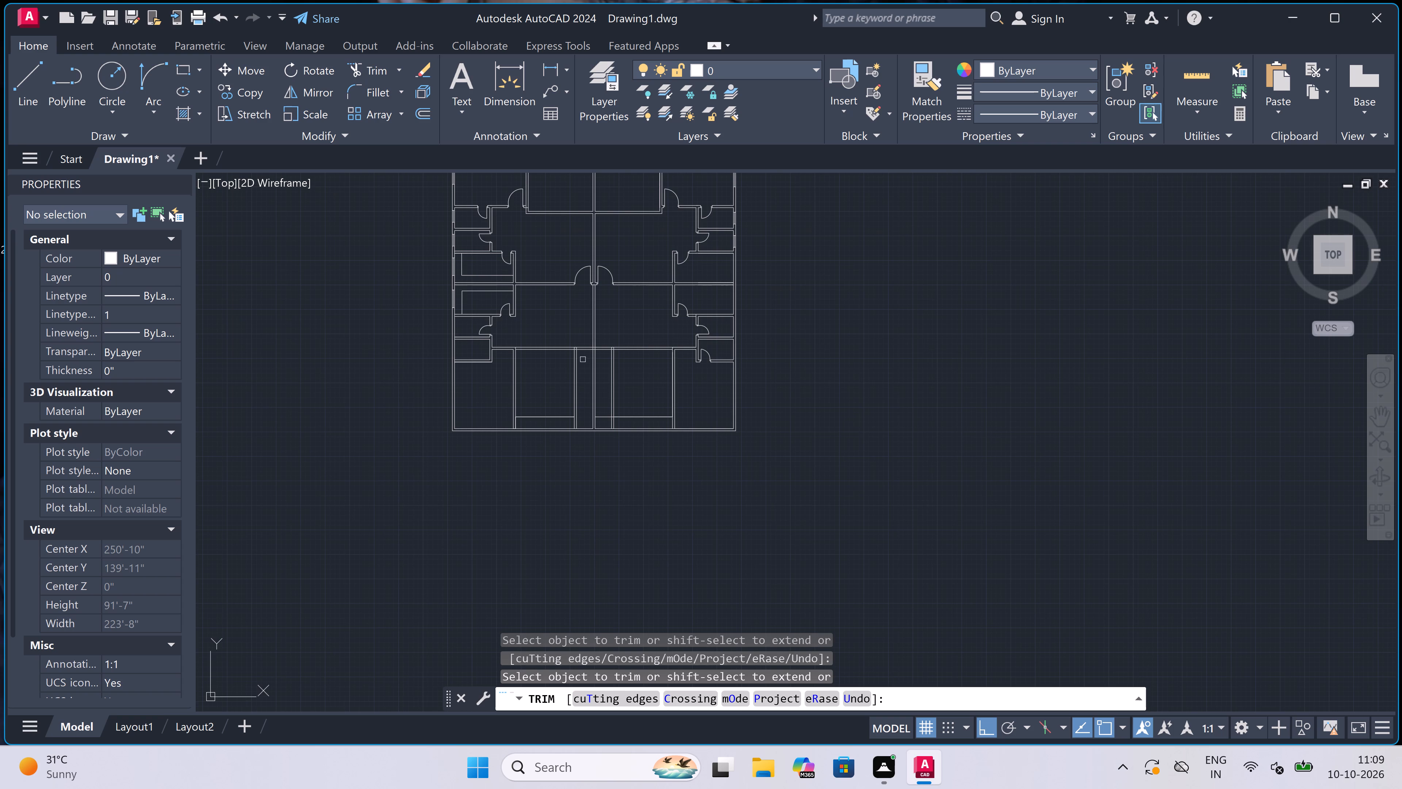
{"action": "scroll", "coordinate": [593, 337], "scroll_direction": "up", "scroll_amount": 4}
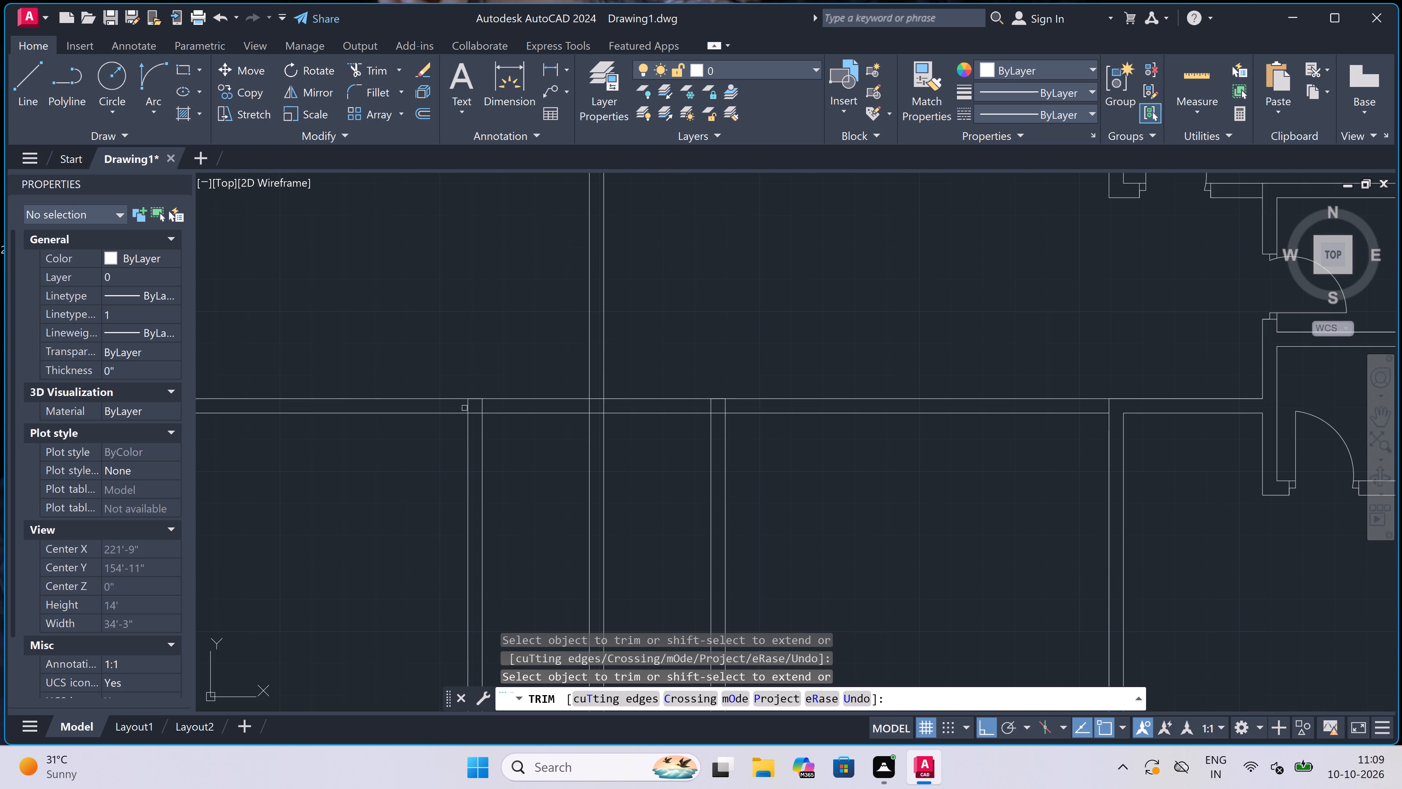
{"action": "scroll", "coordinate": [469, 406], "scroll_direction": "up", "scroll_amount": 2}
{"action": "left_click", "coordinate": [494, 403]}
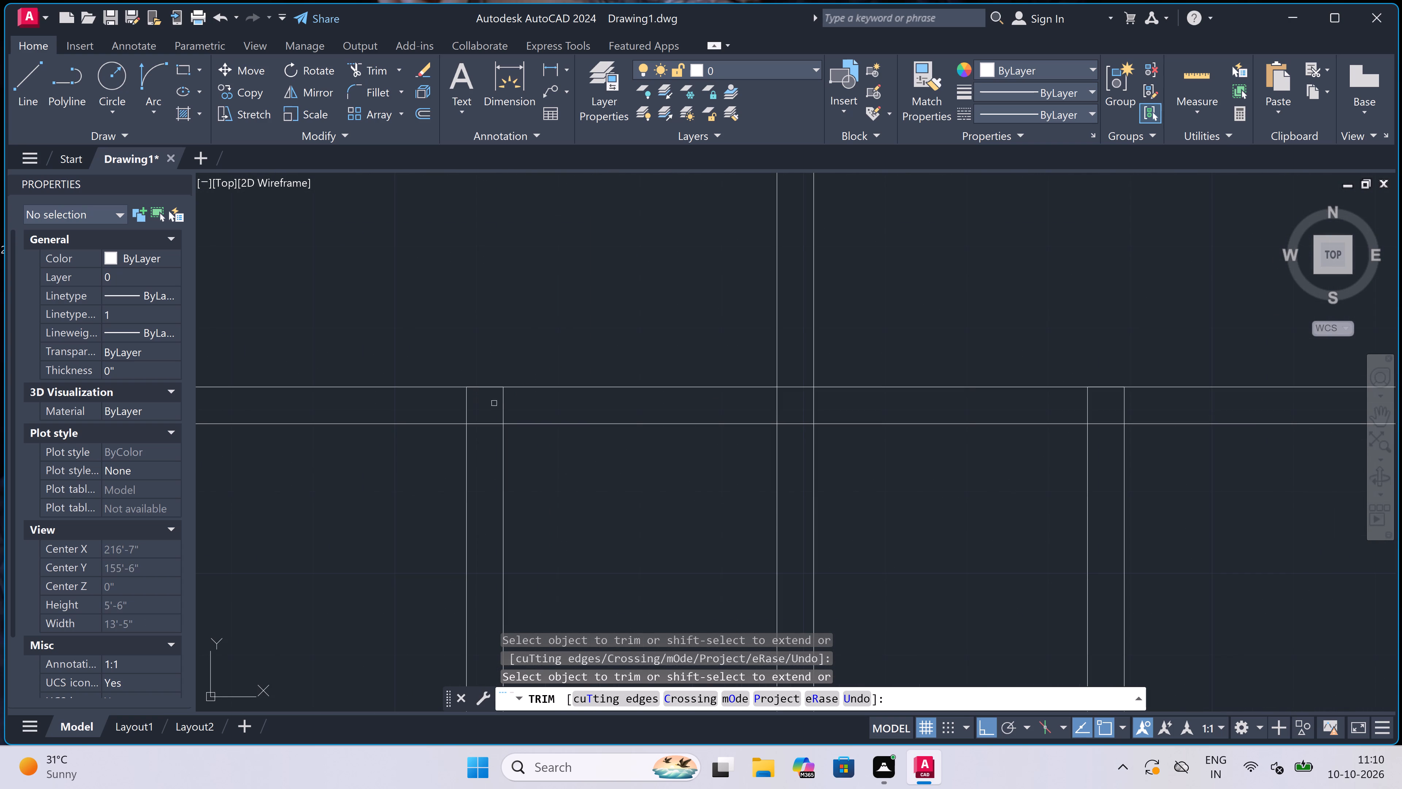
{"action": "left_click", "coordinate": [1107, 405]}
Trim away both lines of the central wall across the hall above the lower rooms' top wall.
{"action": "scroll", "coordinate": [759, 373], "scroll_direction": "down", "scroll_amount": 5}
{"action": "left_click", "coordinate": [775, 336]}
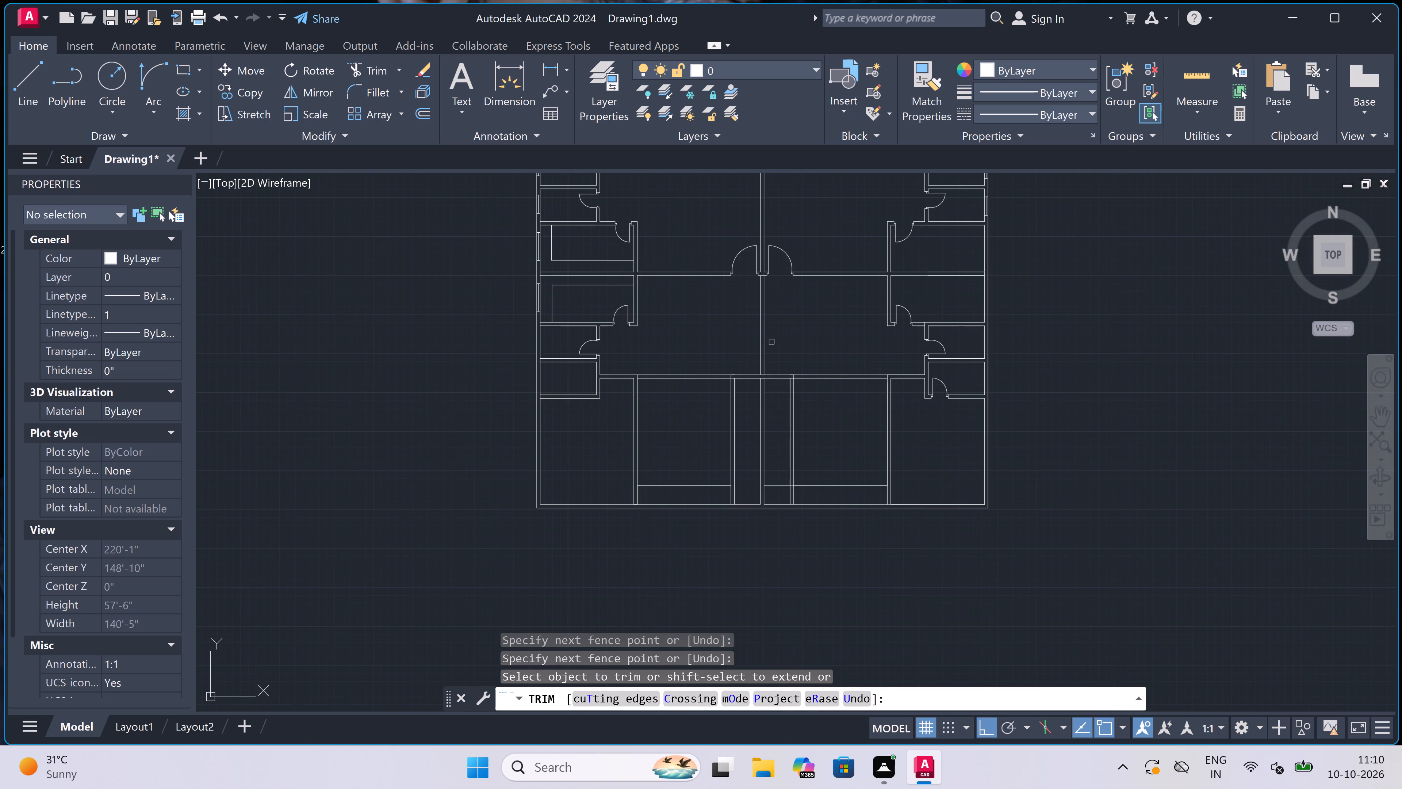
{"action": "left_click", "coordinate": [705, 351]}
Extend the right partition's left face and the left partition's right face up to the top wall's upper line.
{"action": "scroll", "coordinate": [775, 378], "scroll_direction": "up", "scroll_amount": 3}
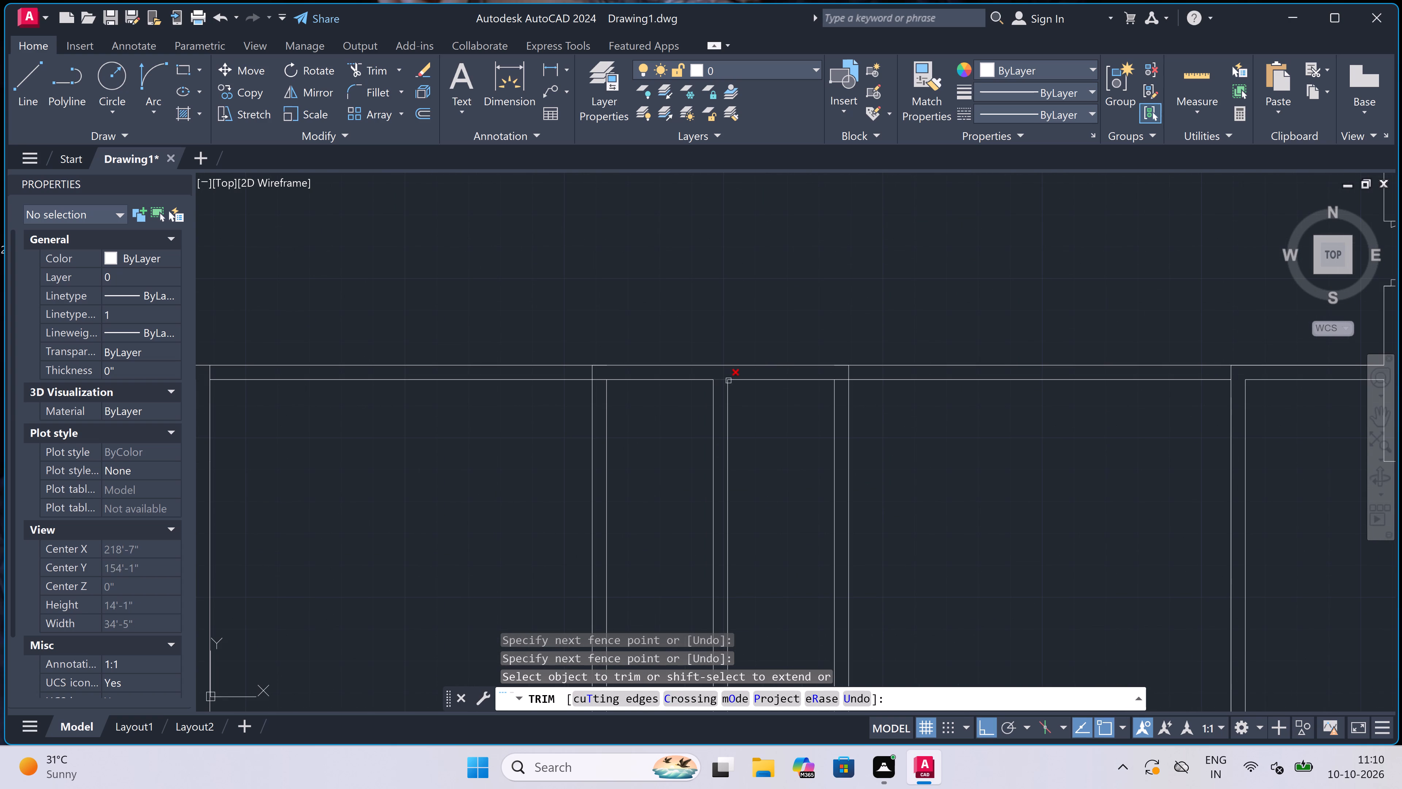
{"action": "scroll", "coordinate": [769, 389], "scroll_direction": "up", "scroll_amount": 2}
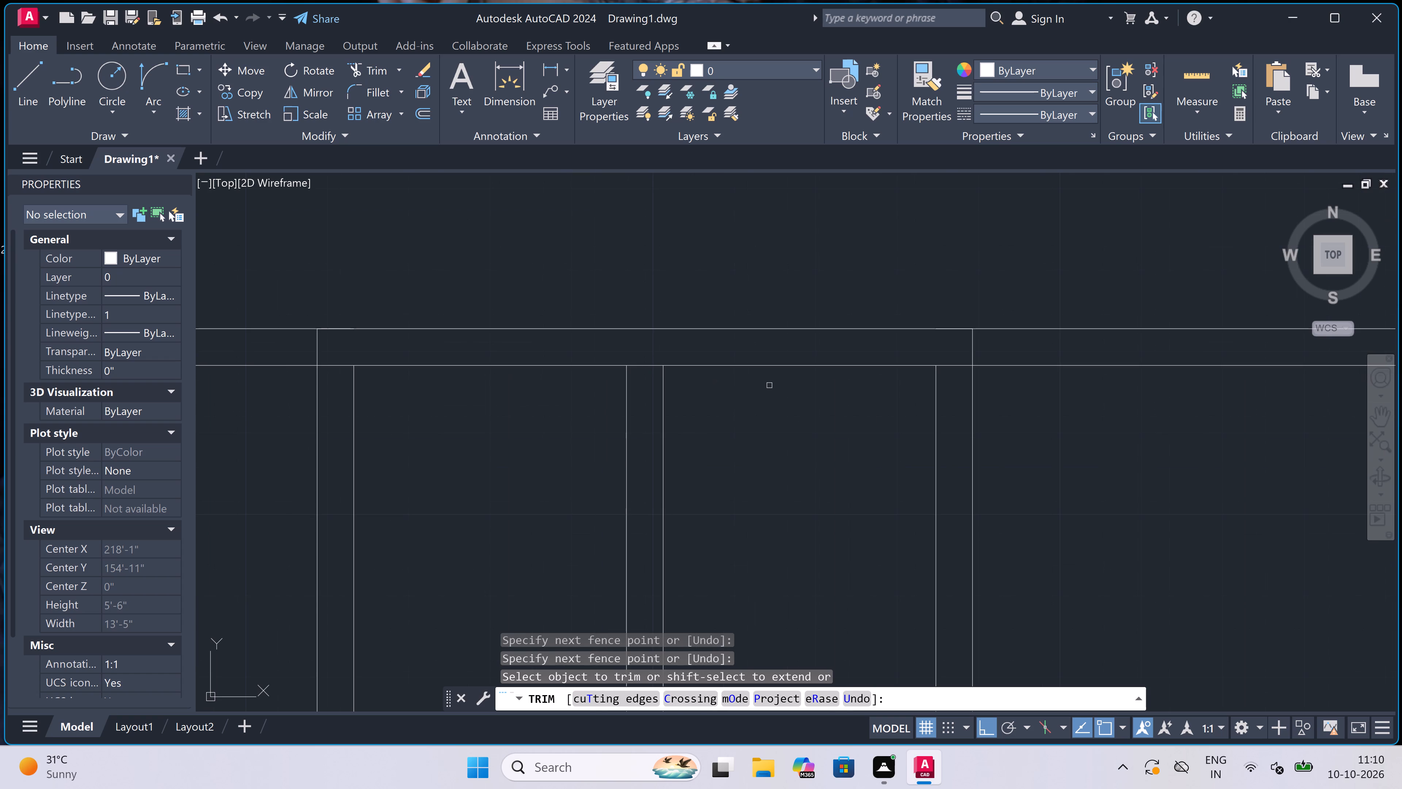
{"action": "key", "text": "Escape"}
{"action": "type", "text": "ex"}
{"action": "key", "text": "space"}
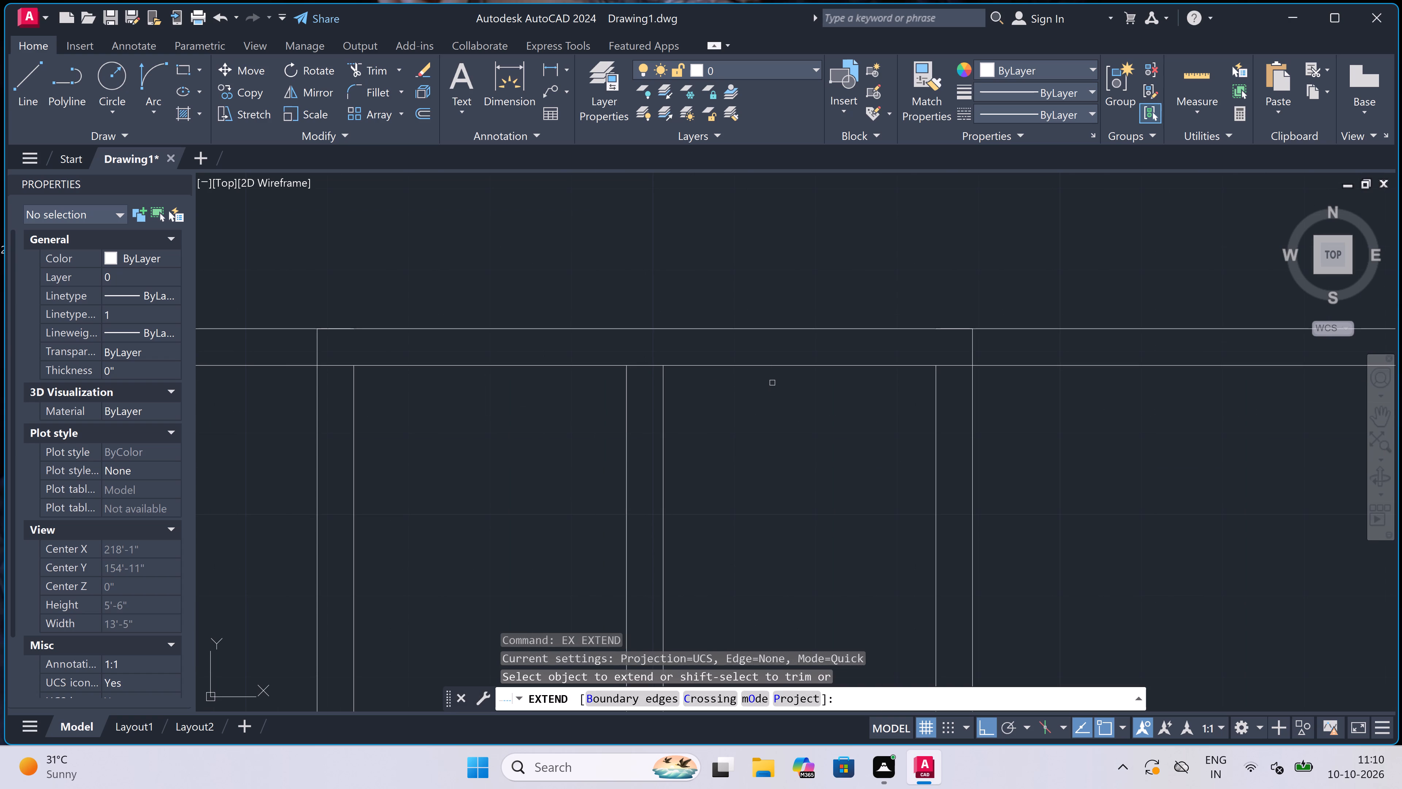
{"action": "left_click", "coordinate": [939, 406]}
{"action": "left_click", "coordinate": [917, 399]}
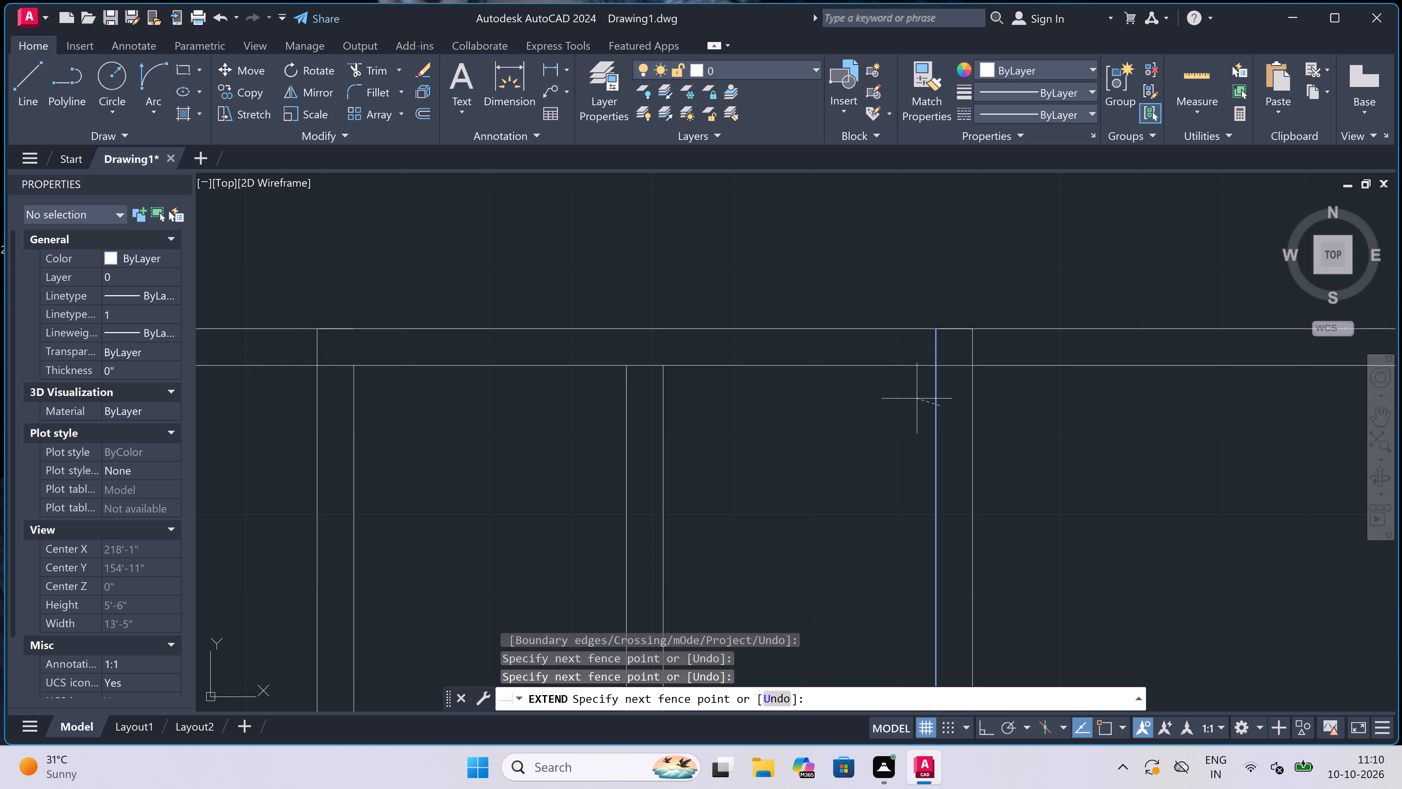
{"action": "left_click", "coordinate": [343, 409]}
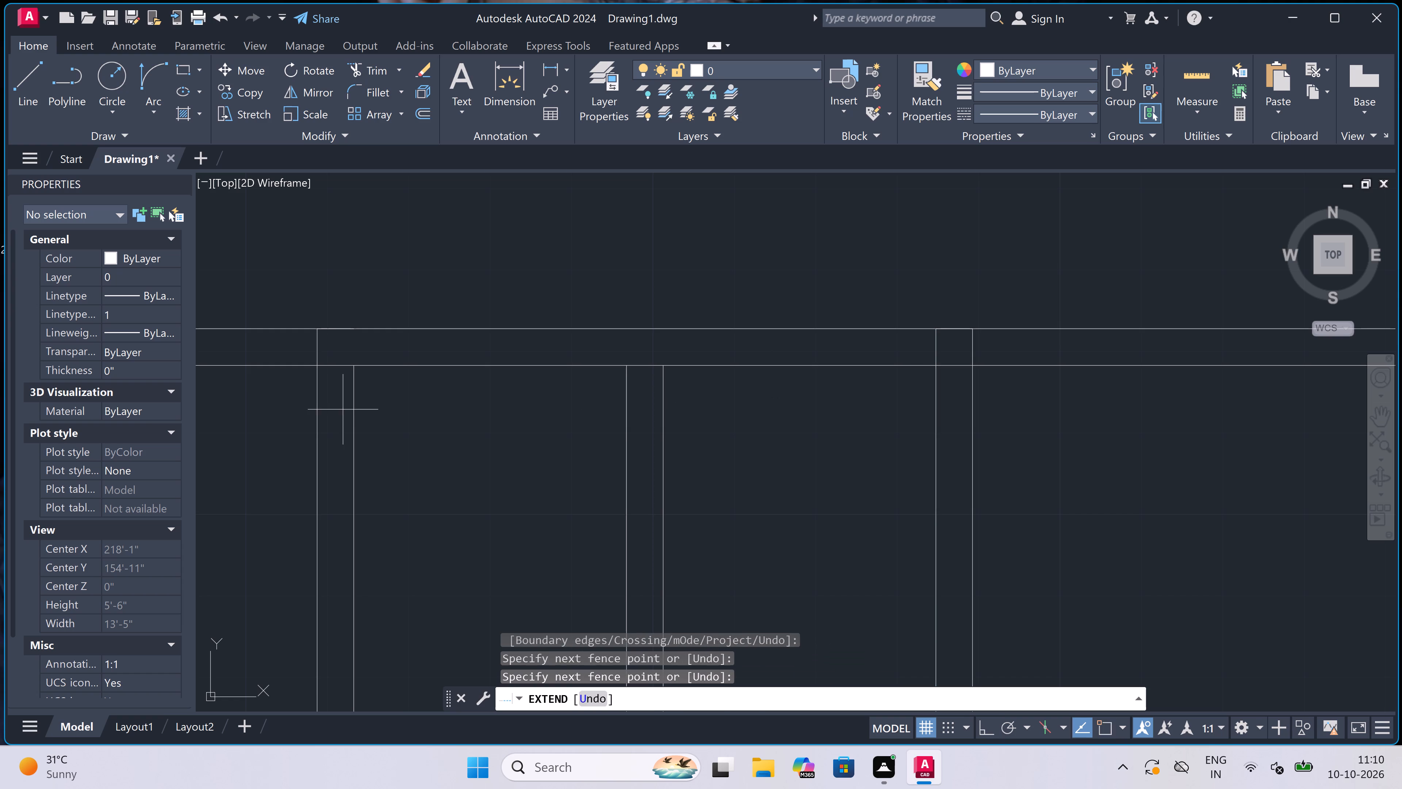
{"action": "left_click", "coordinate": [428, 414]}
{"action": "key", "text": "Escape"}
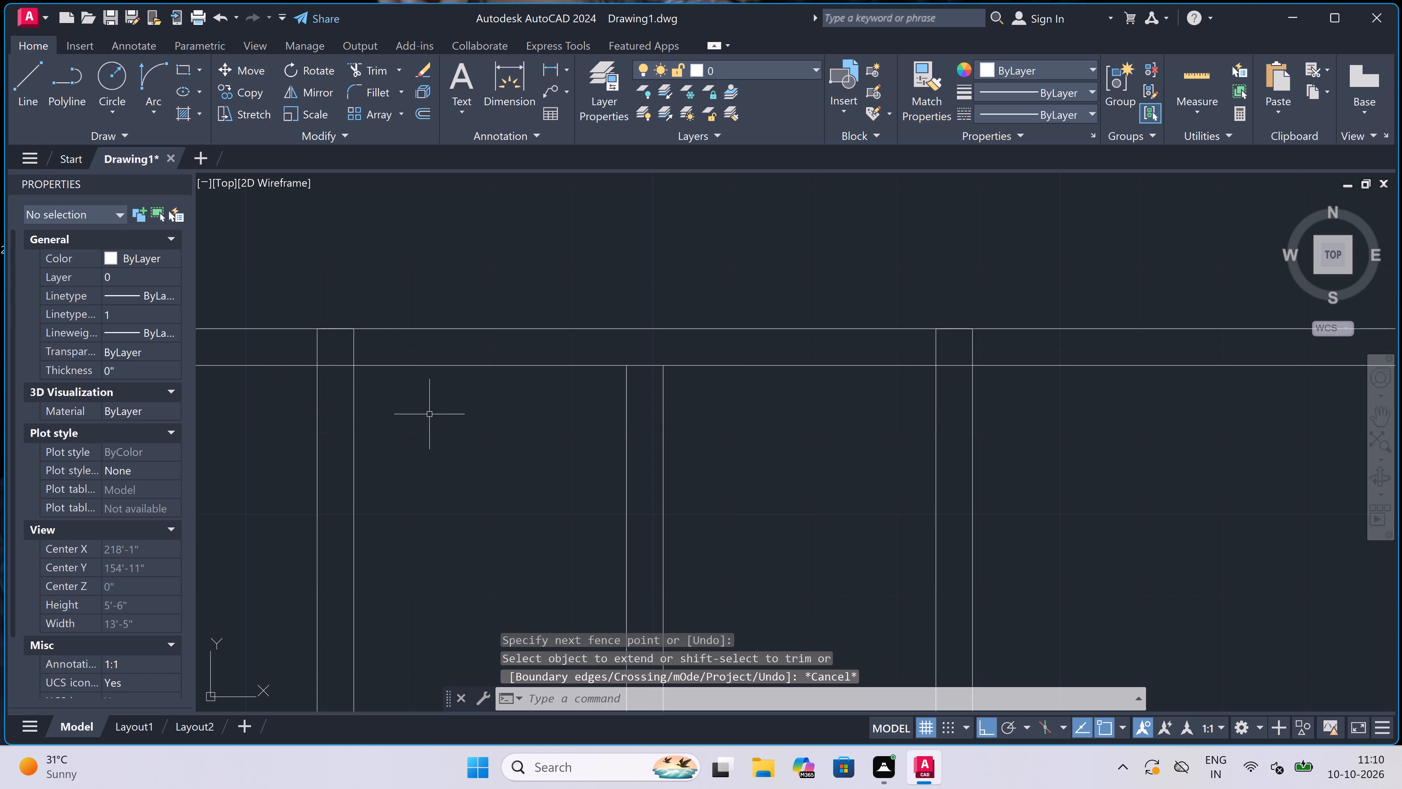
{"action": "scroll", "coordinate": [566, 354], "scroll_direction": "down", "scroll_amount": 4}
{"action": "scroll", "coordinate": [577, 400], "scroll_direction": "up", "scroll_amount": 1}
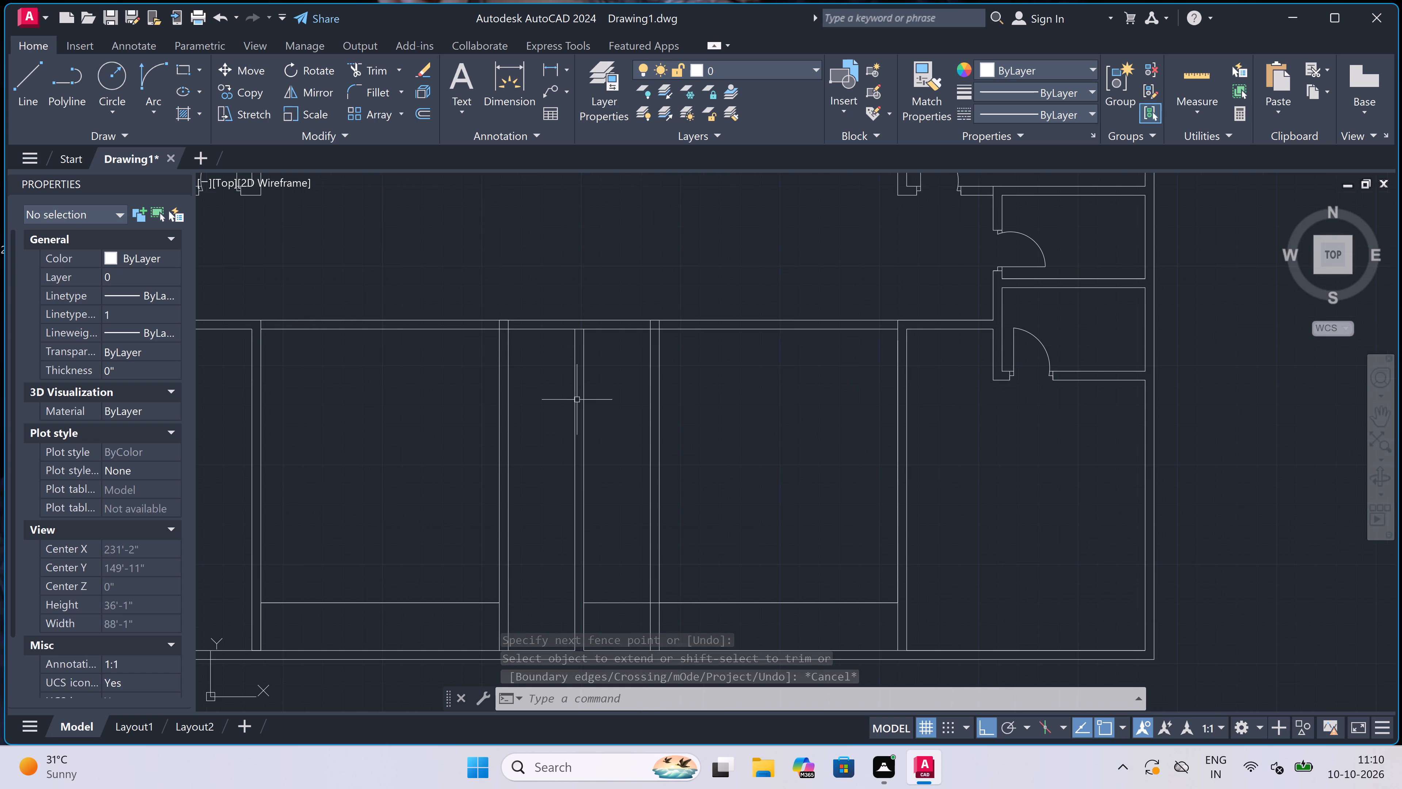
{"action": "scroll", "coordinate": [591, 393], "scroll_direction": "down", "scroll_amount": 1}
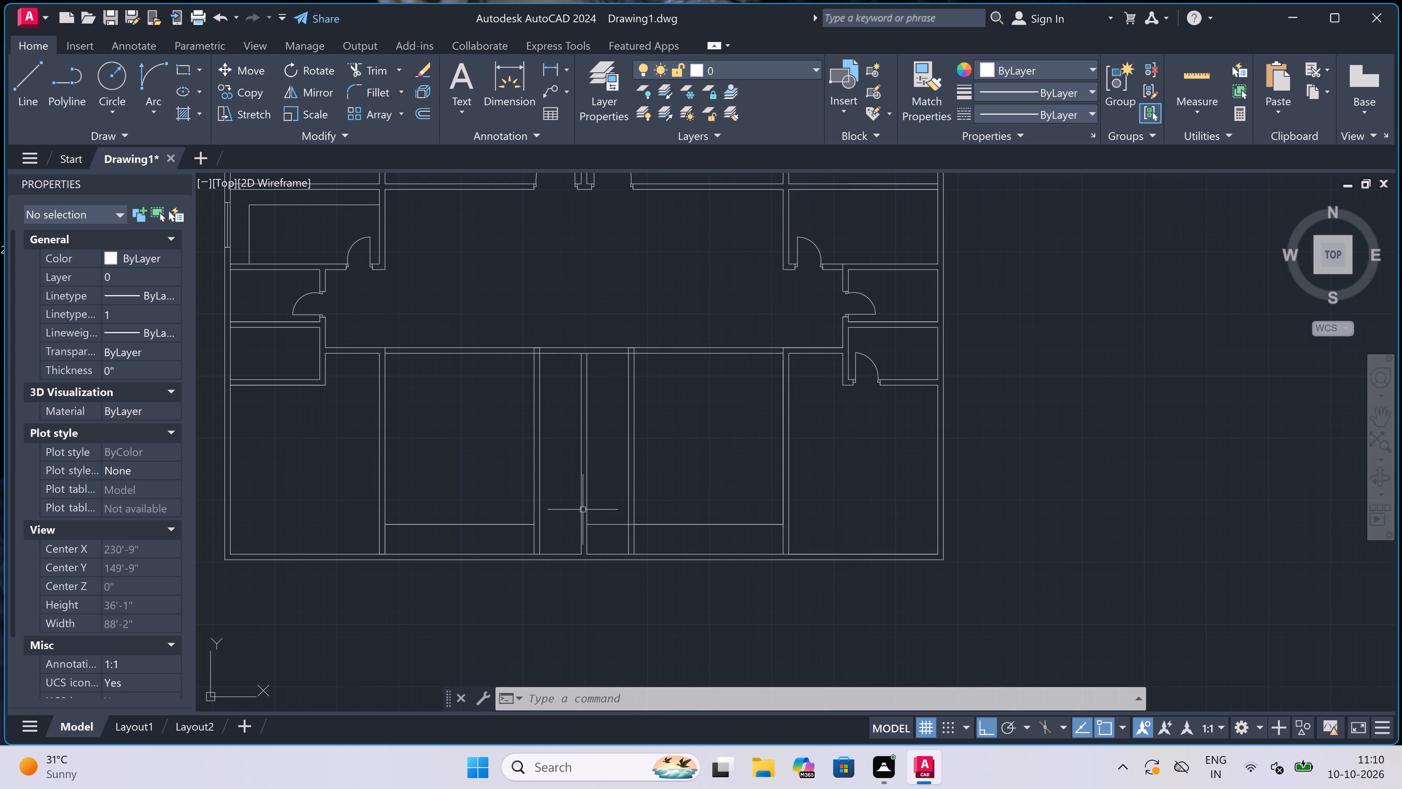
Erase both lines of the central wall between the two middle partitions of the lower rooms.
{"action": "scroll", "coordinate": [588, 569], "scroll_direction": "up", "scroll_amount": 2}
{"action": "scroll", "coordinate": [618, 245], "scroll_direction": "down", "scroll_amount": 1}
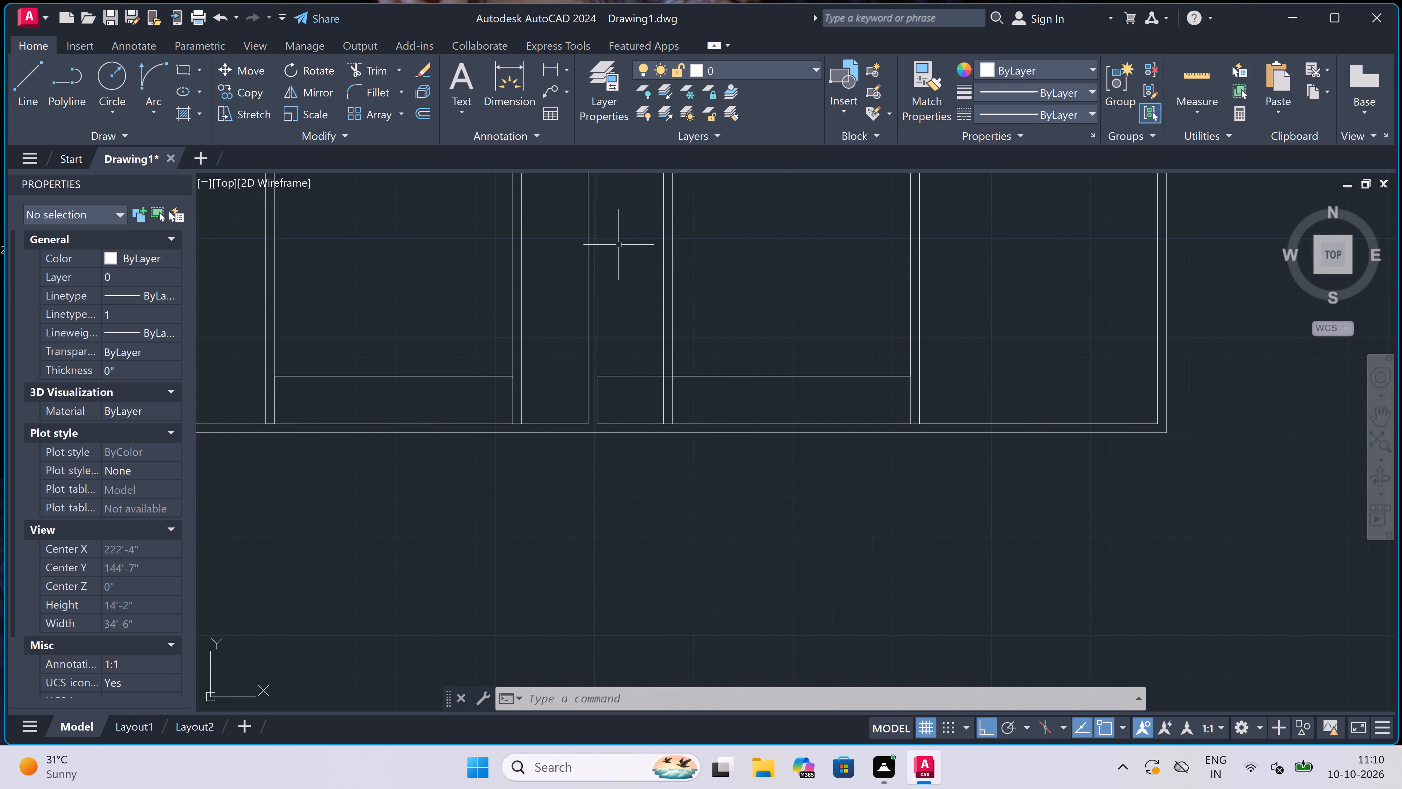
{"action": "scroll", "coordinate": [617, 240], "scroll_direction": "down", "scroll_amount": 2}
{"action": "scroll", "coordinate": [617, 169], "scroll_direction": "up", "scroll_amount": 2}
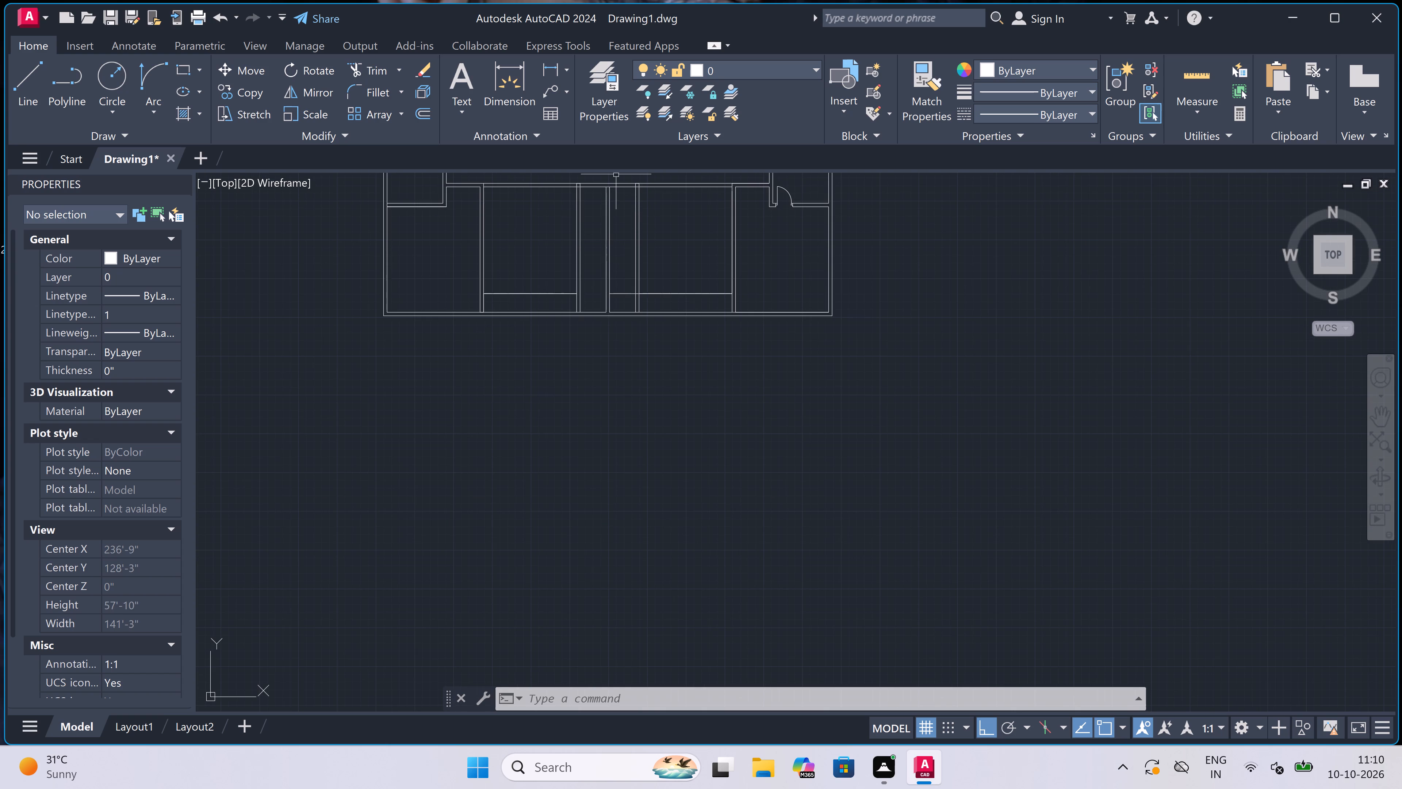
{"action": "scroll", "coordinate": [609, 270], "scroll_direction": "down", "scroll_amount": 3}
{"action": "scroll", "coordinate": [599, 230], "scroll_direction": "up", "scroll_amount": 2}
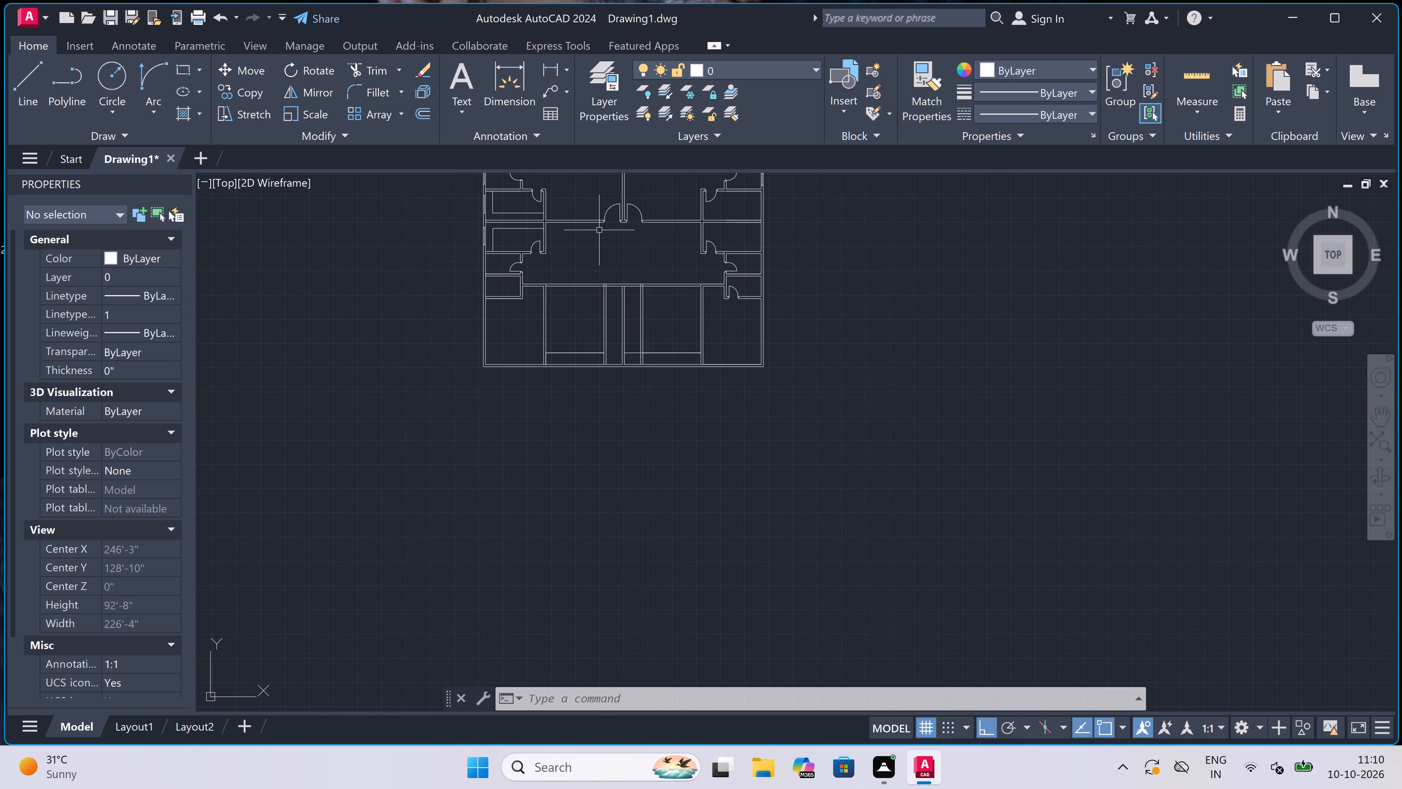
{"action": "scroll", "coordinate": [608, 284], "scroll_direction": "up", "scroll_amount": 2}
{"action": "scroll", "coordinate": [651, 301], "scroll_direction": "up", "scroll_amount": 1}
{"action": "left_click", "coordinate": [670, 327]}
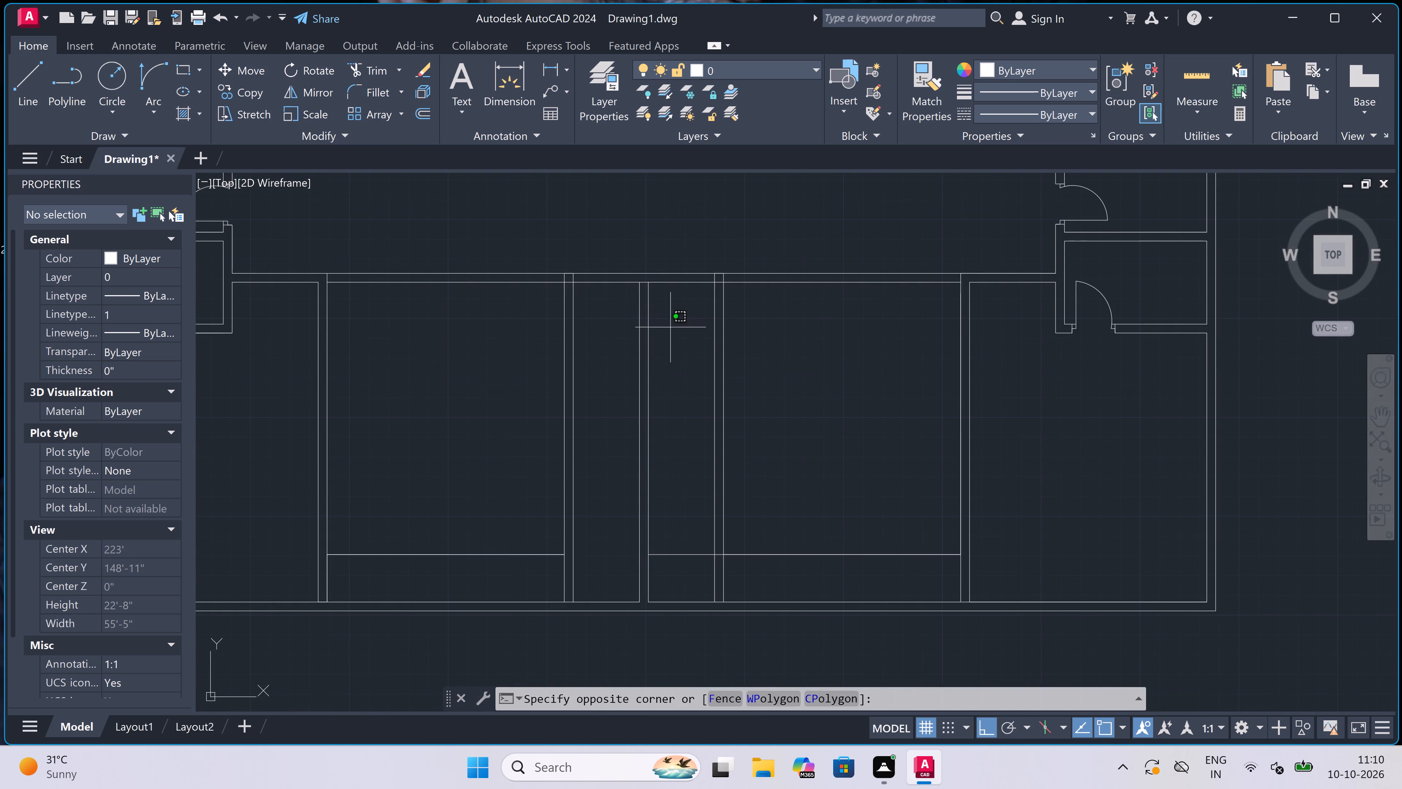
{"action": "left_click", "coordinate": [620, 390]}
{"action": "key", "text": "Delete"}
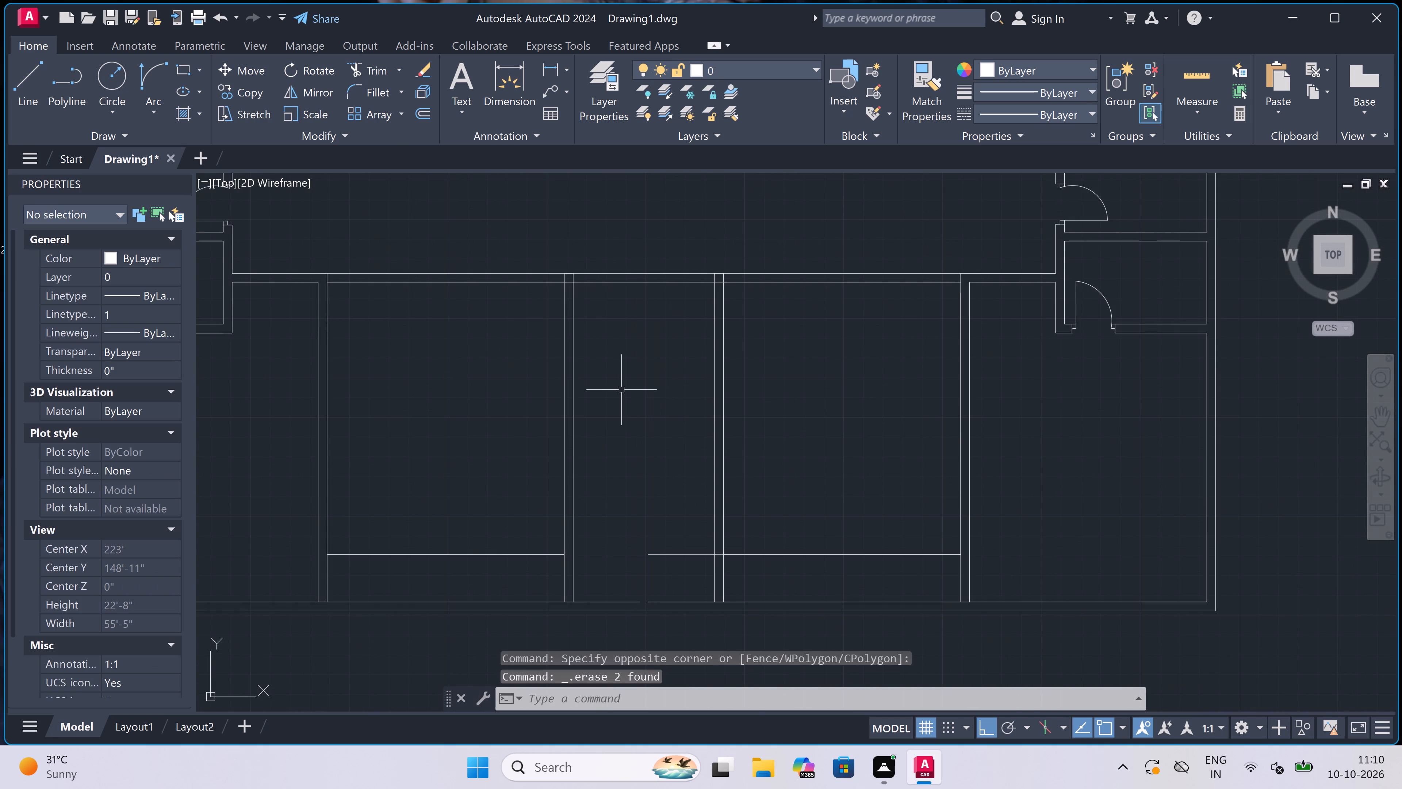
Extend the bottom outer wall's inner line across the gap where the central wall met it.
{"action": "type", "text": "ex"}
{"action": "key", "text": "space"}
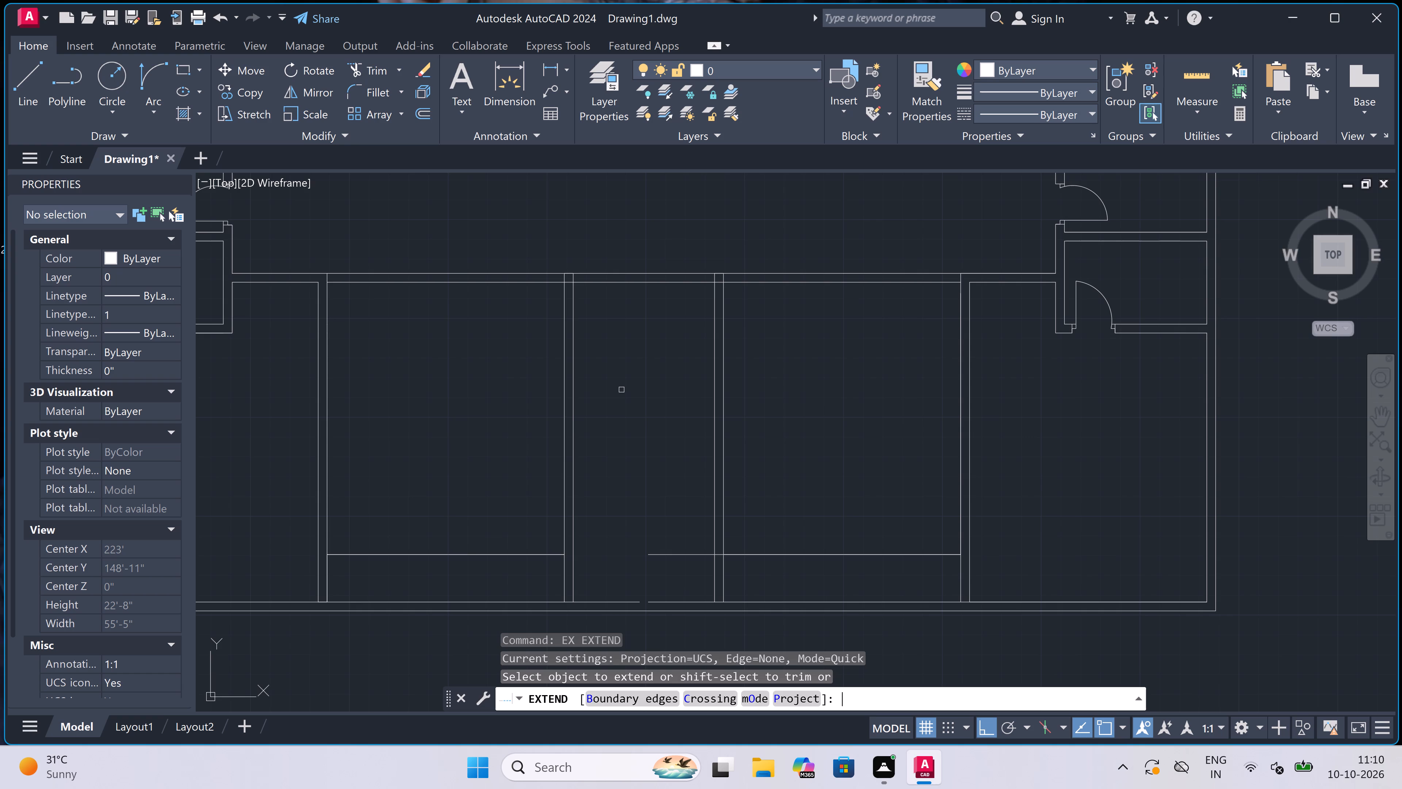
{"action": "left_click", "coordinate": [627, 602]}
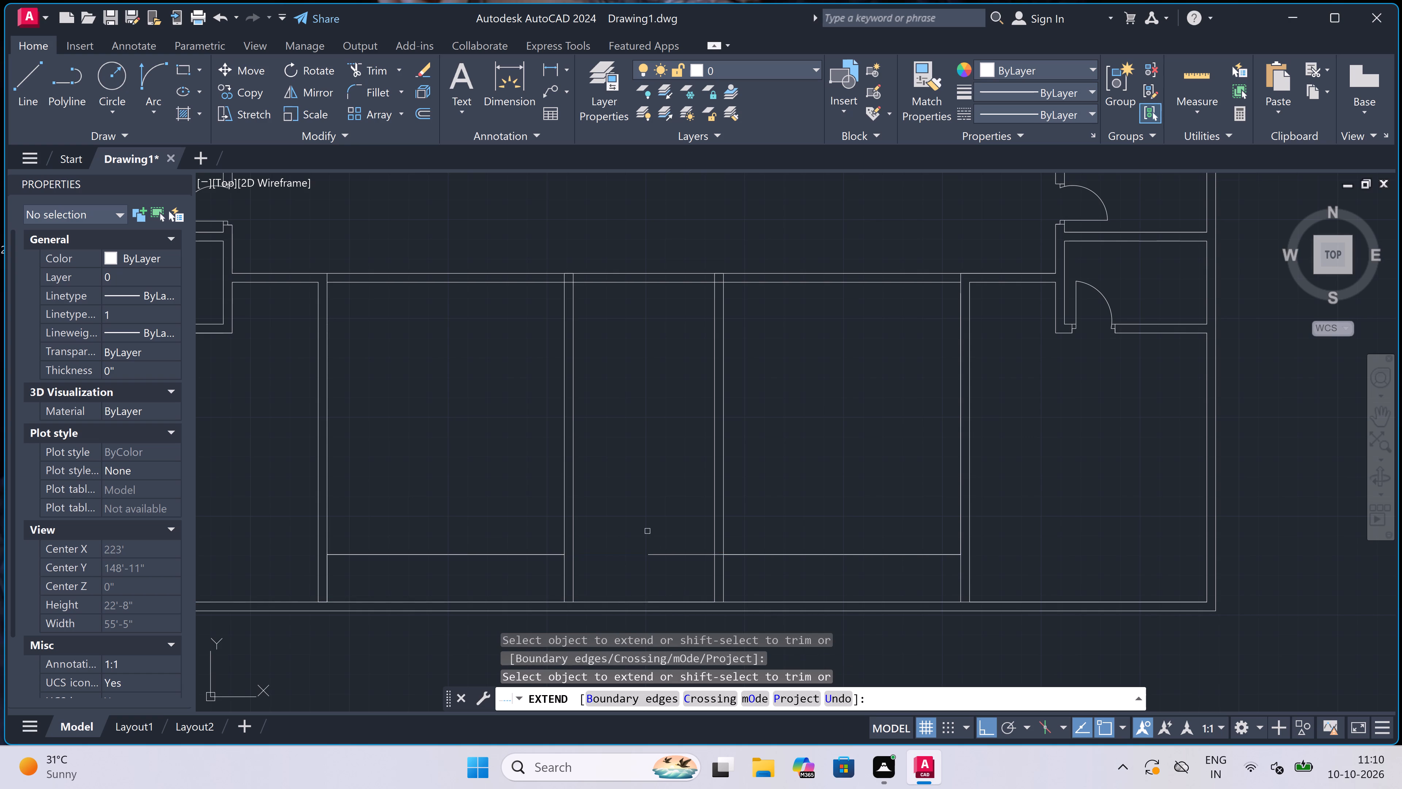
{"action": "key", "text": "Escape"}
Trim the right room's horizontal guide line back to the right middle partition's right face, clearing the corridor and the partition's thickness.
{"action": "type", "text": "tr"}
{"action": "key", "text": "space"}
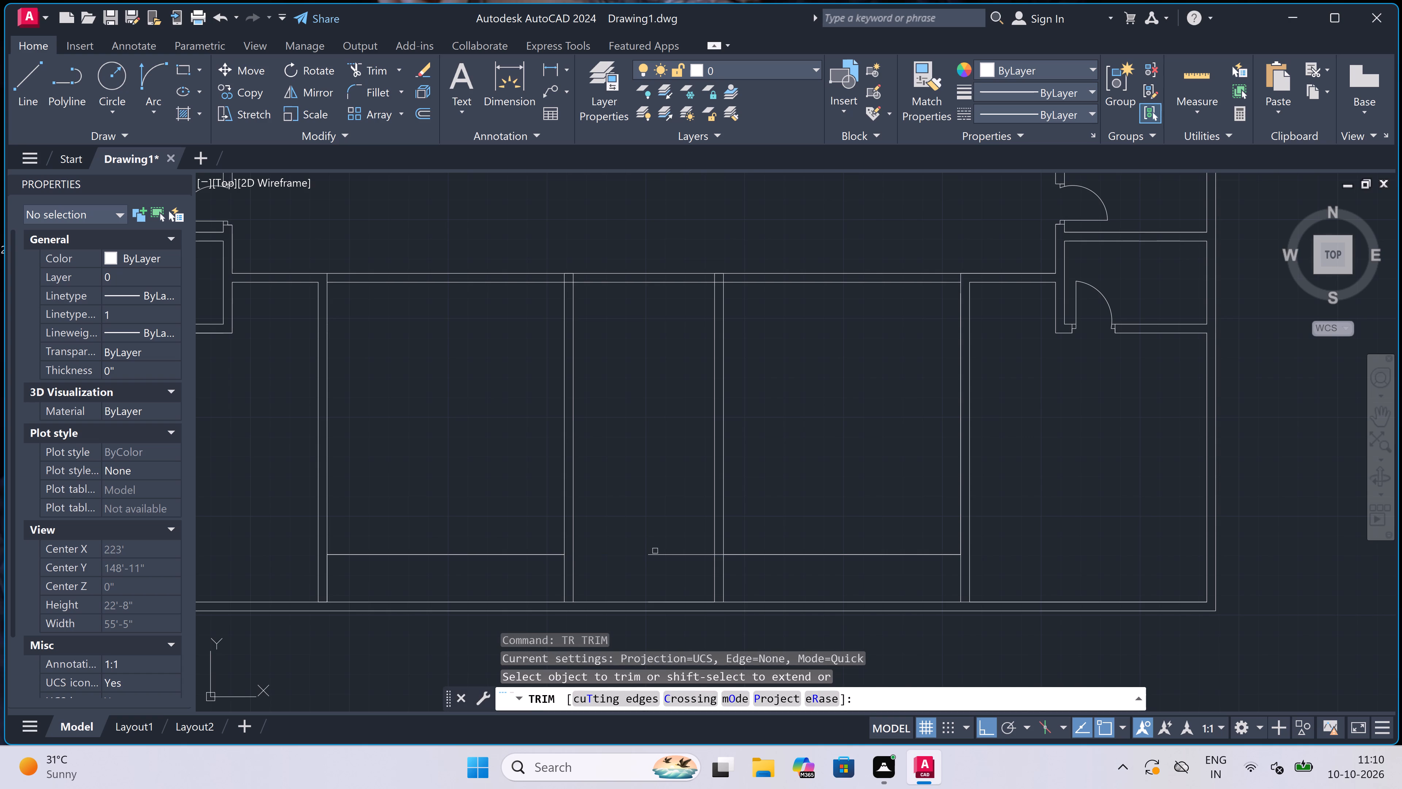
{"action": "left_click", "coordinate": [660, 556]}
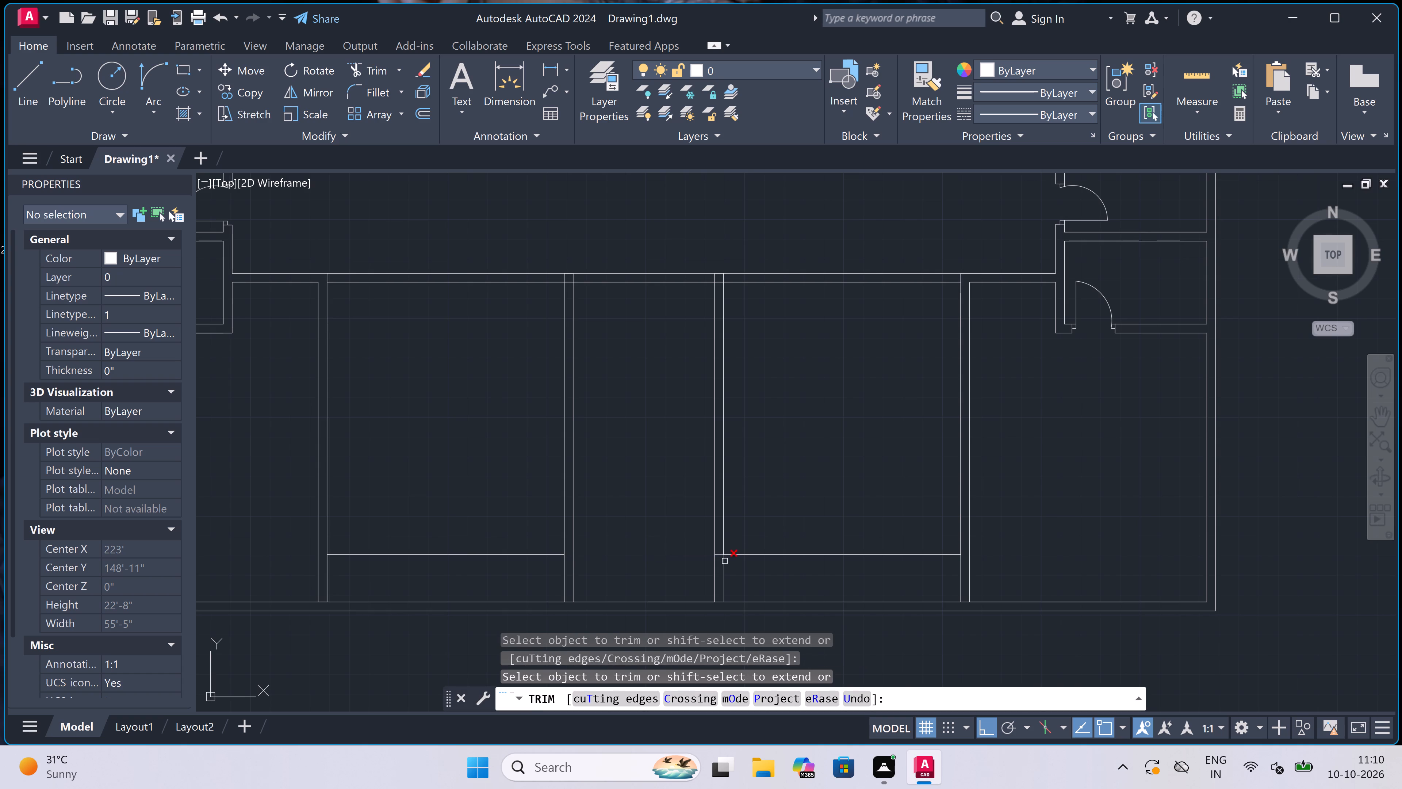
{"action": "scroll", "coordinate": [728, 558], "scroll_direction": "up", "scroll_amount": 1}
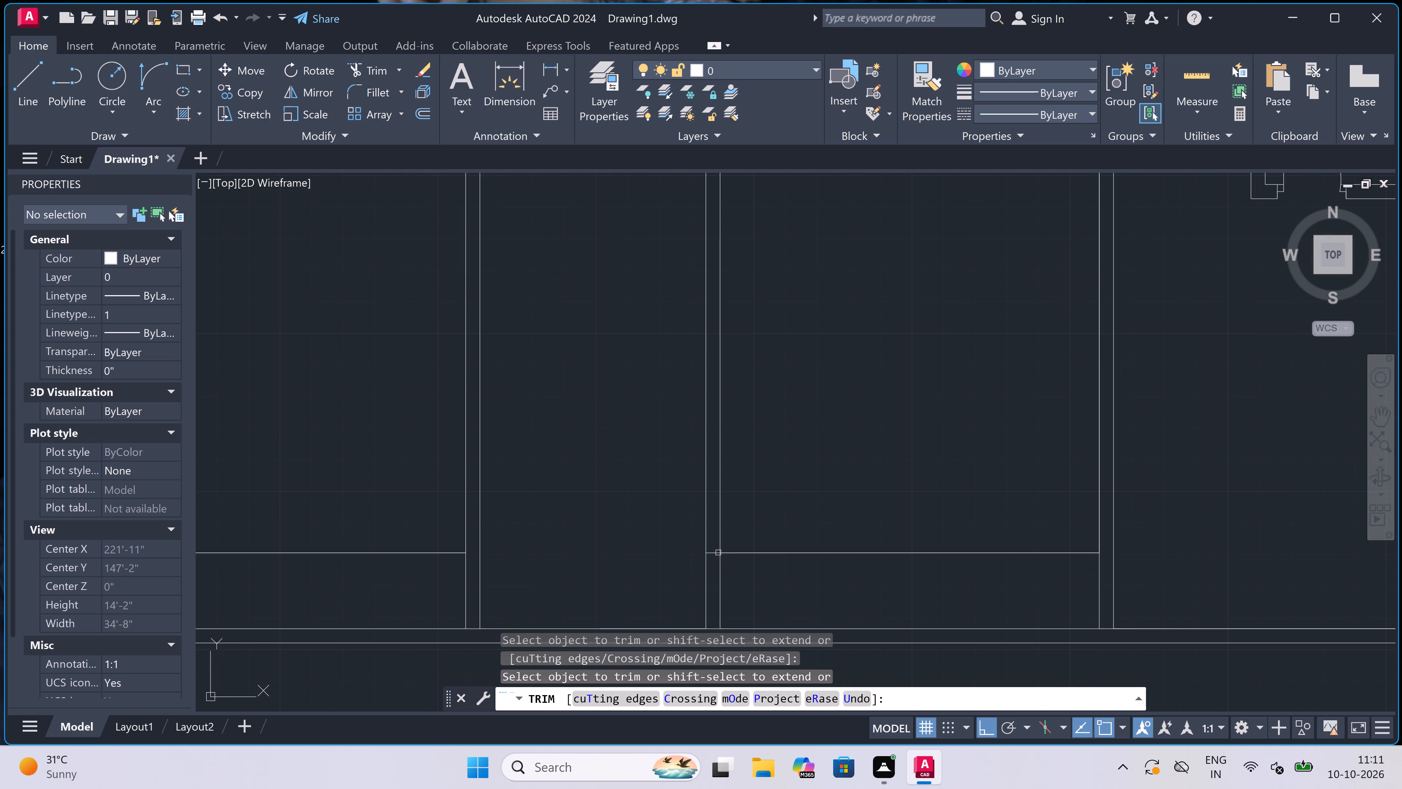
{"action": "left_click", "coordinate": [713, 551]}
{"action": "scroll", "coordinate": [713, 550], "scroll_direction": "down", "scroll_amount": 1}
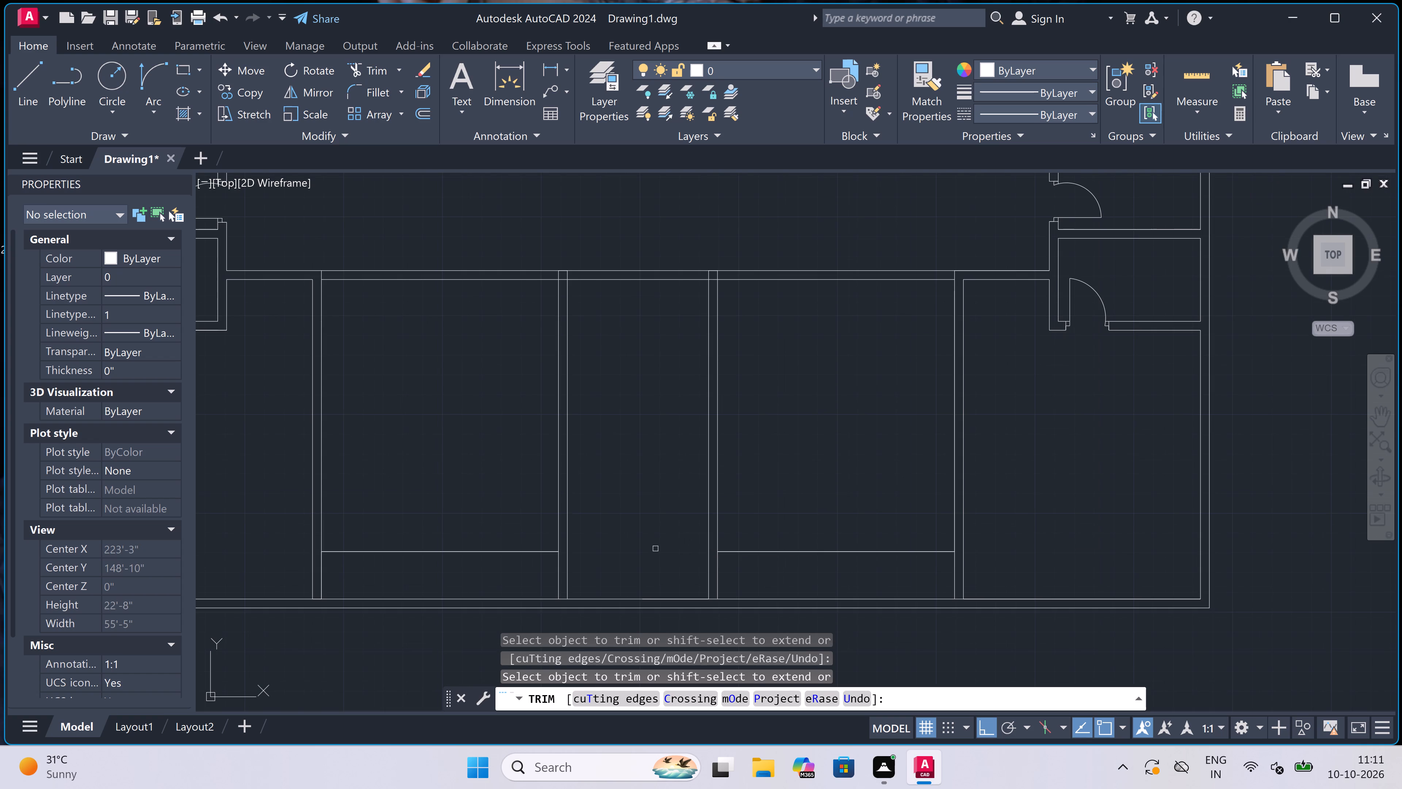
{"action": "key", "text": "Escape"}
Offset the horizontal guide lines in both lower rooms upward by 4.5" to form partition walls.
{"action": "type", "text": "o"}
{"action": "key", "text": "space"}
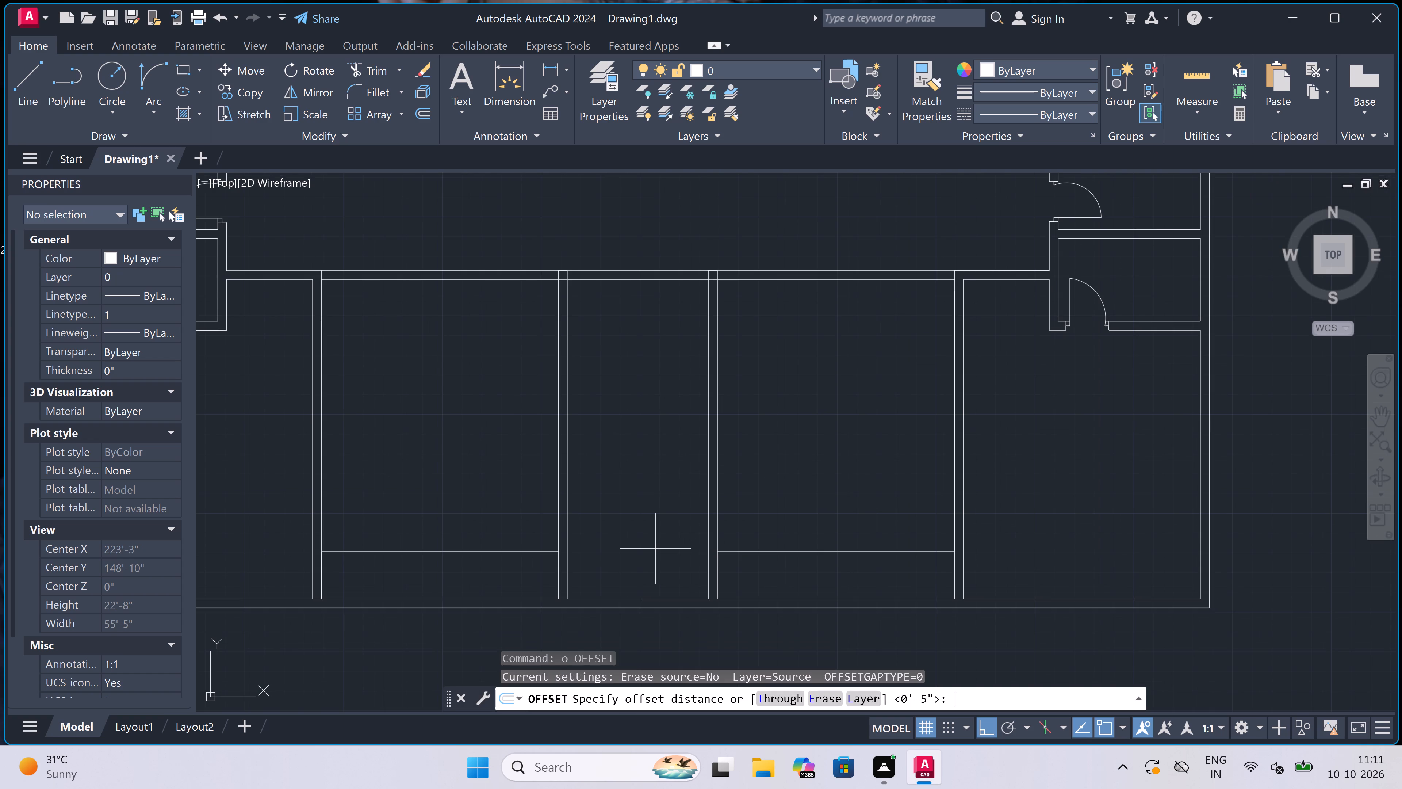
{"action": "left_click", "coordinate": [421, 556]}
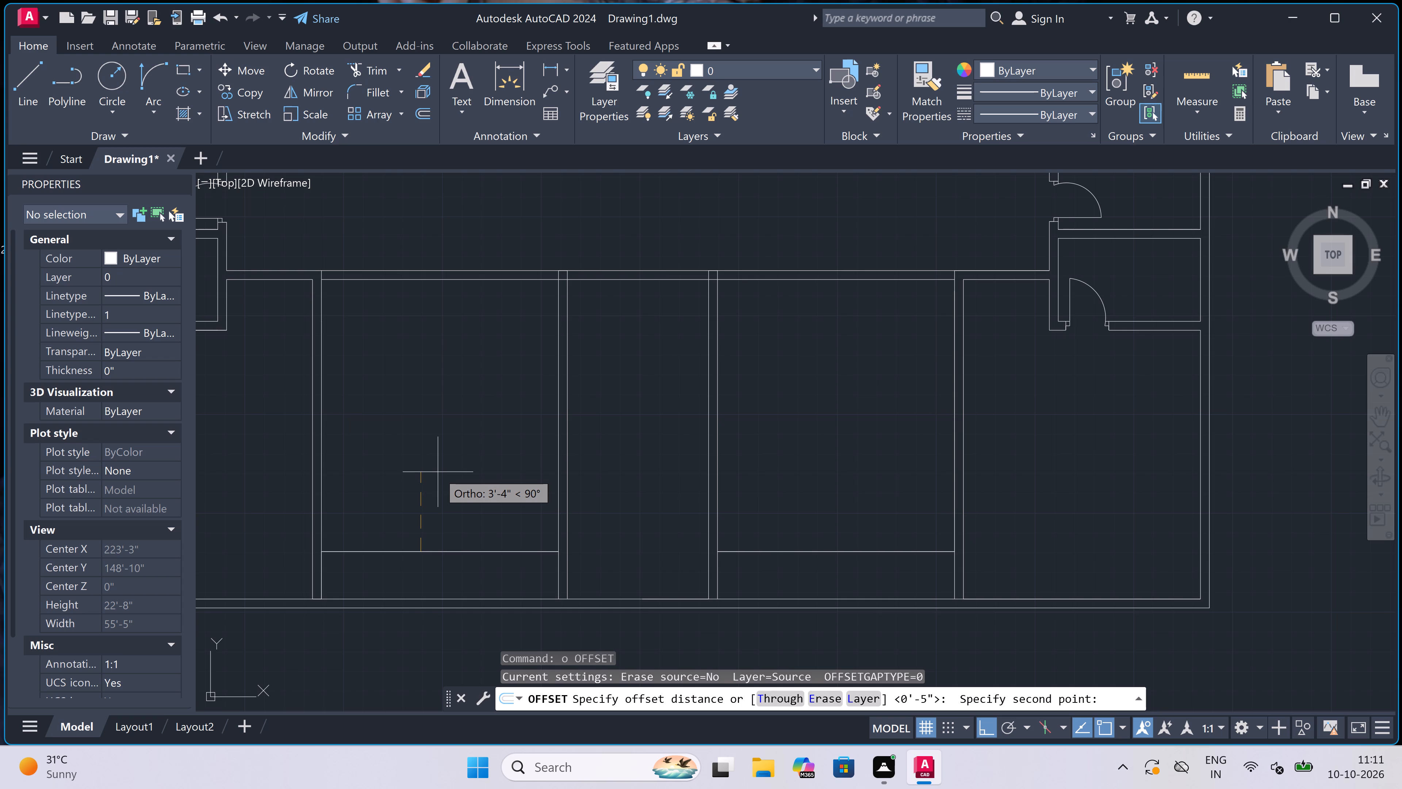
{"action": "scroll", "coordinate": [437, 472], "scroll_direction": "down", "scroll_amount": 2}
{"action": "scroll", "coordinate": [436, 473], "scroll_direction": "up", "scroll_amount": 1}
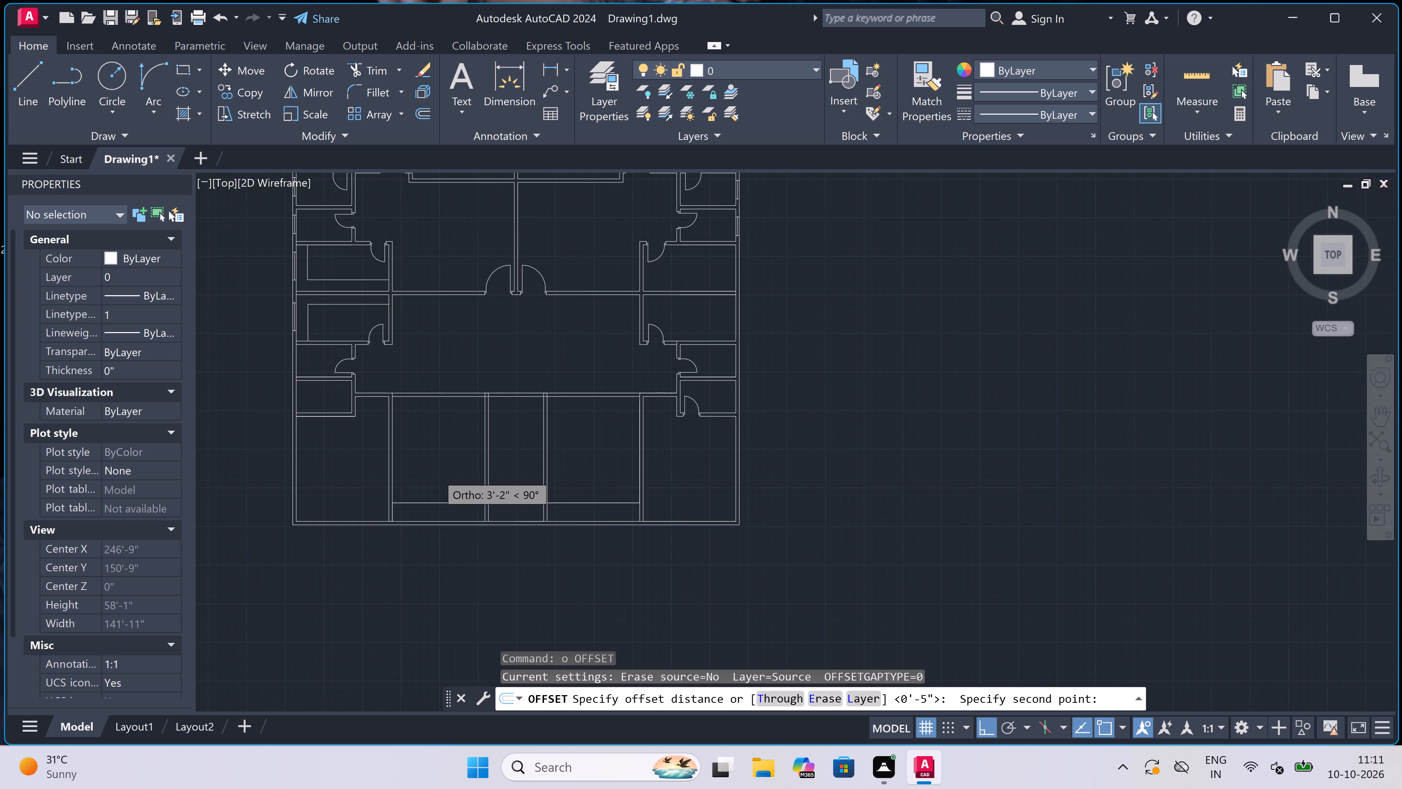
{"action": "type", "text": "4.5"}
{"action": "type", "text": "\""}
{"action": "key", "text": "space"}
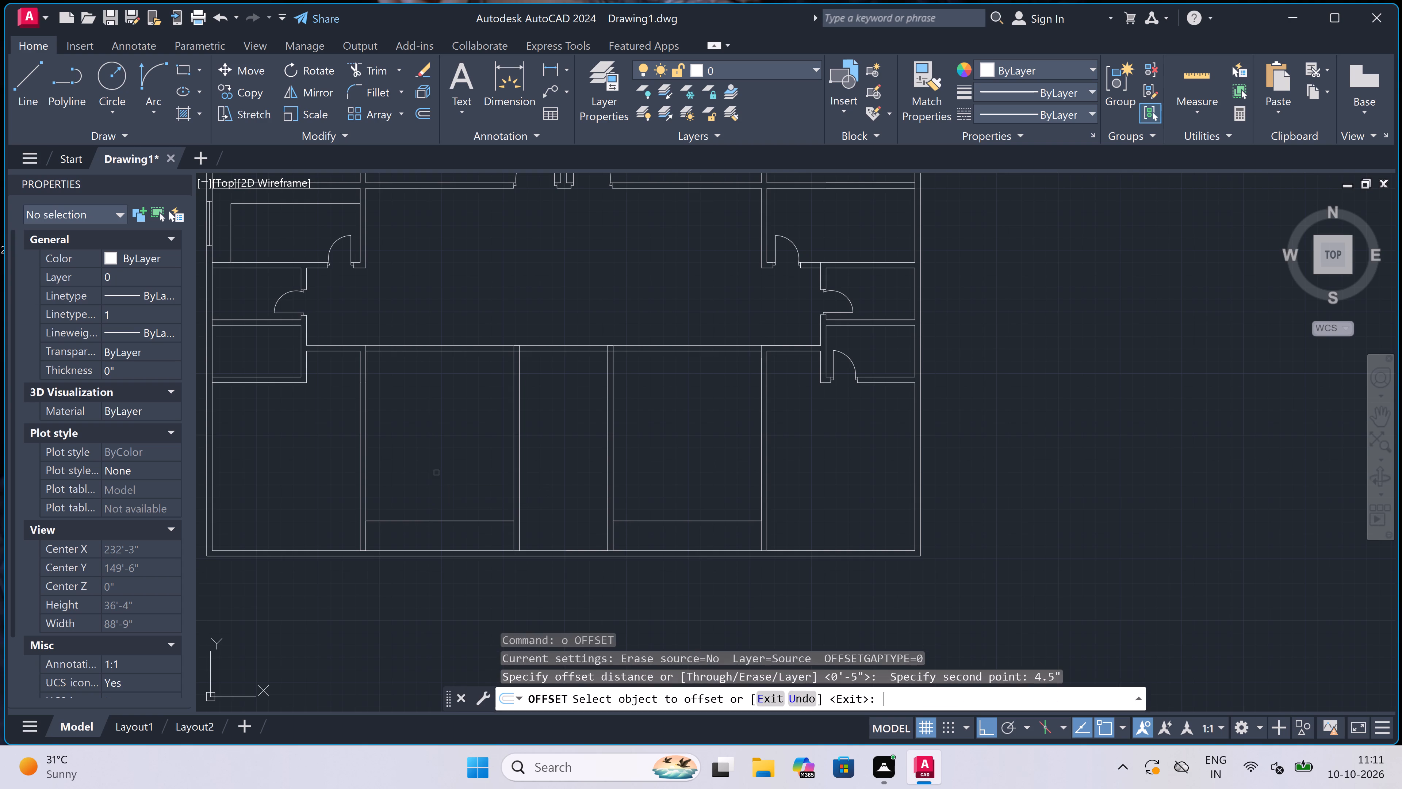
{"action": "scroll", "coordinate": [443, 532], "scroll_direction": "up", "scroll_amount": 1}
{"action": "left_click", "coordinate": [440, 514]}
{"action": "left_click", "coordinate": [439, 472]}
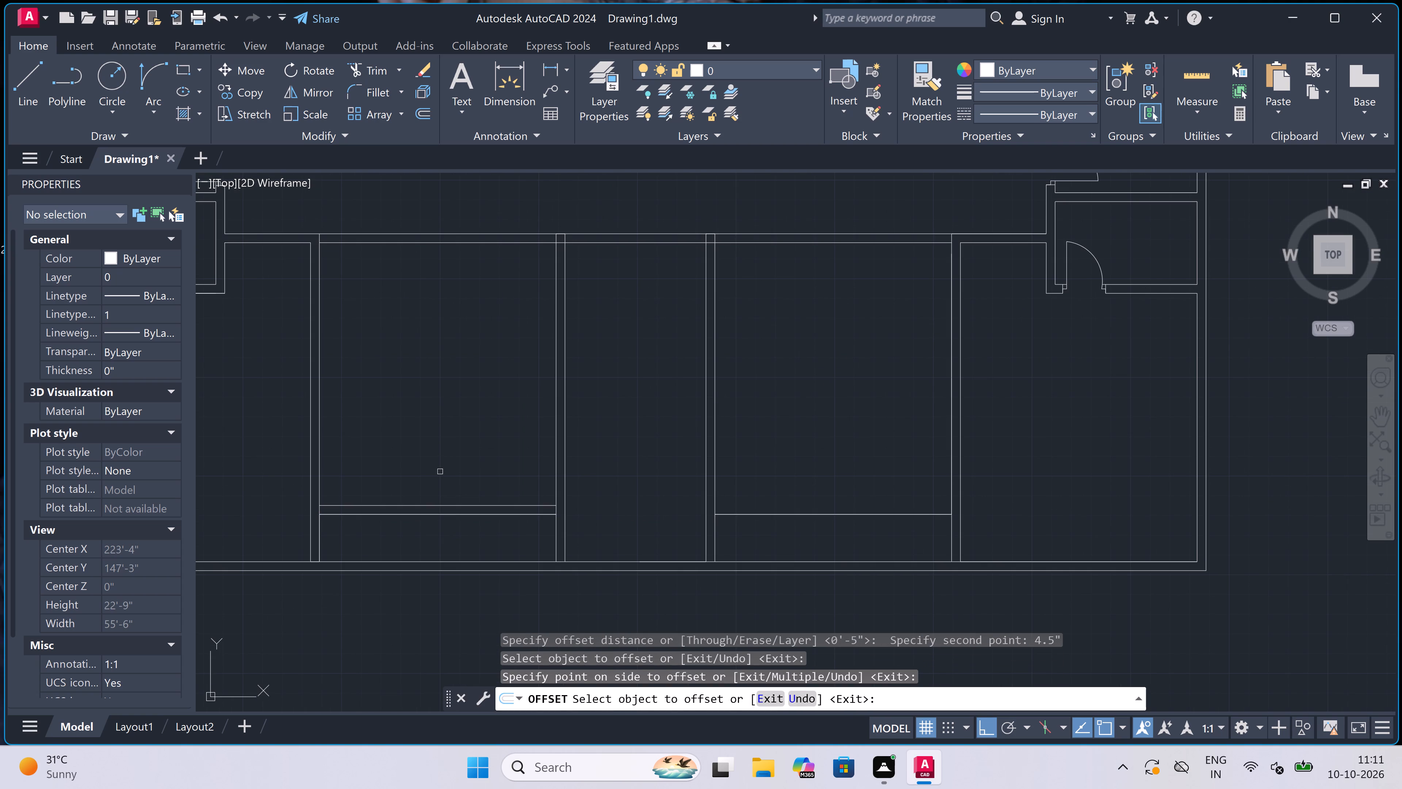
{"action": "left_click", "coordinate": [840, 515]}
{"action": "left_click", "coordinate": [826, 490]}
{"action": "key", "text": "Escape"}
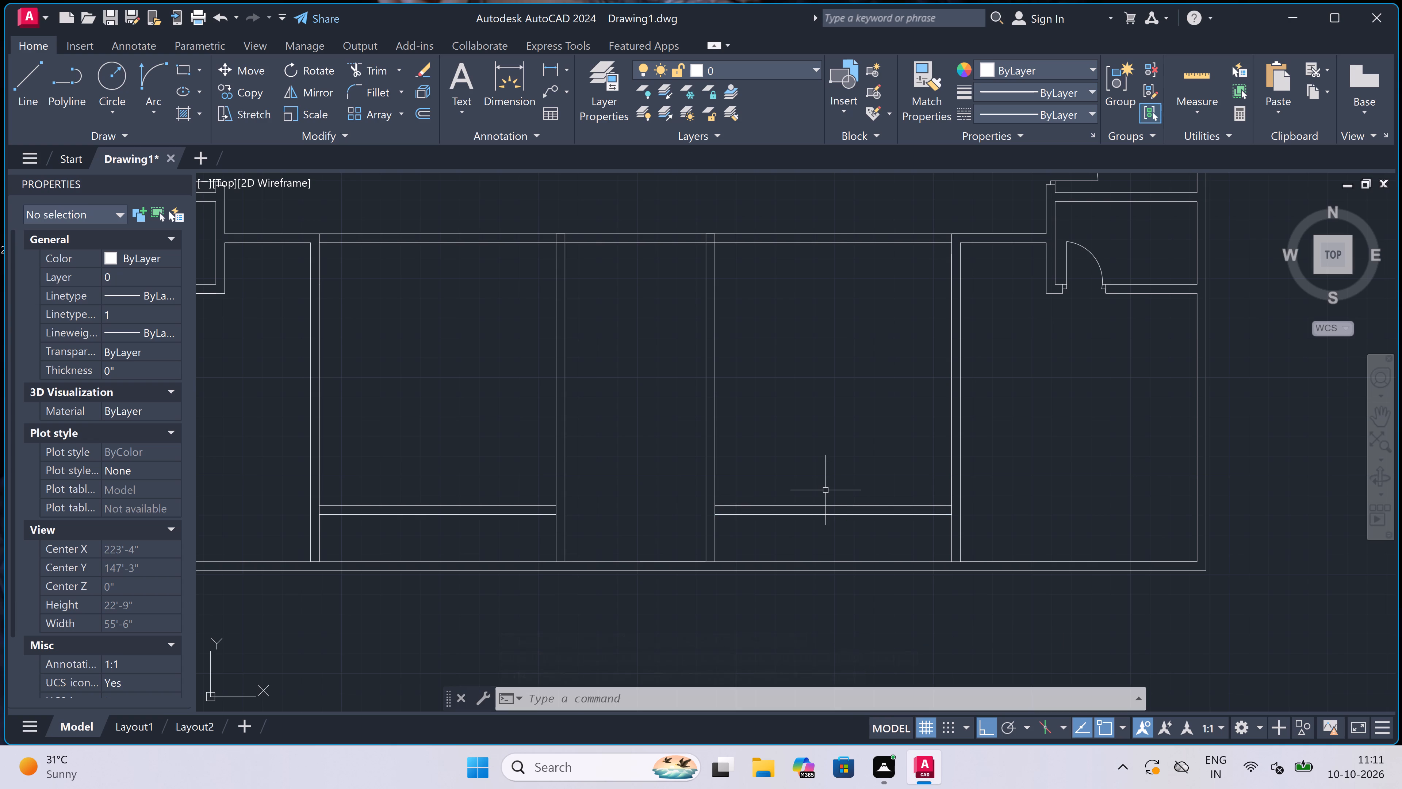
Trim both lines of the lower rooms' top wall between the two middle partitions to open the corridor.
{"action": "type", "text": "tr"}
{"action": "key", "text": "space"}
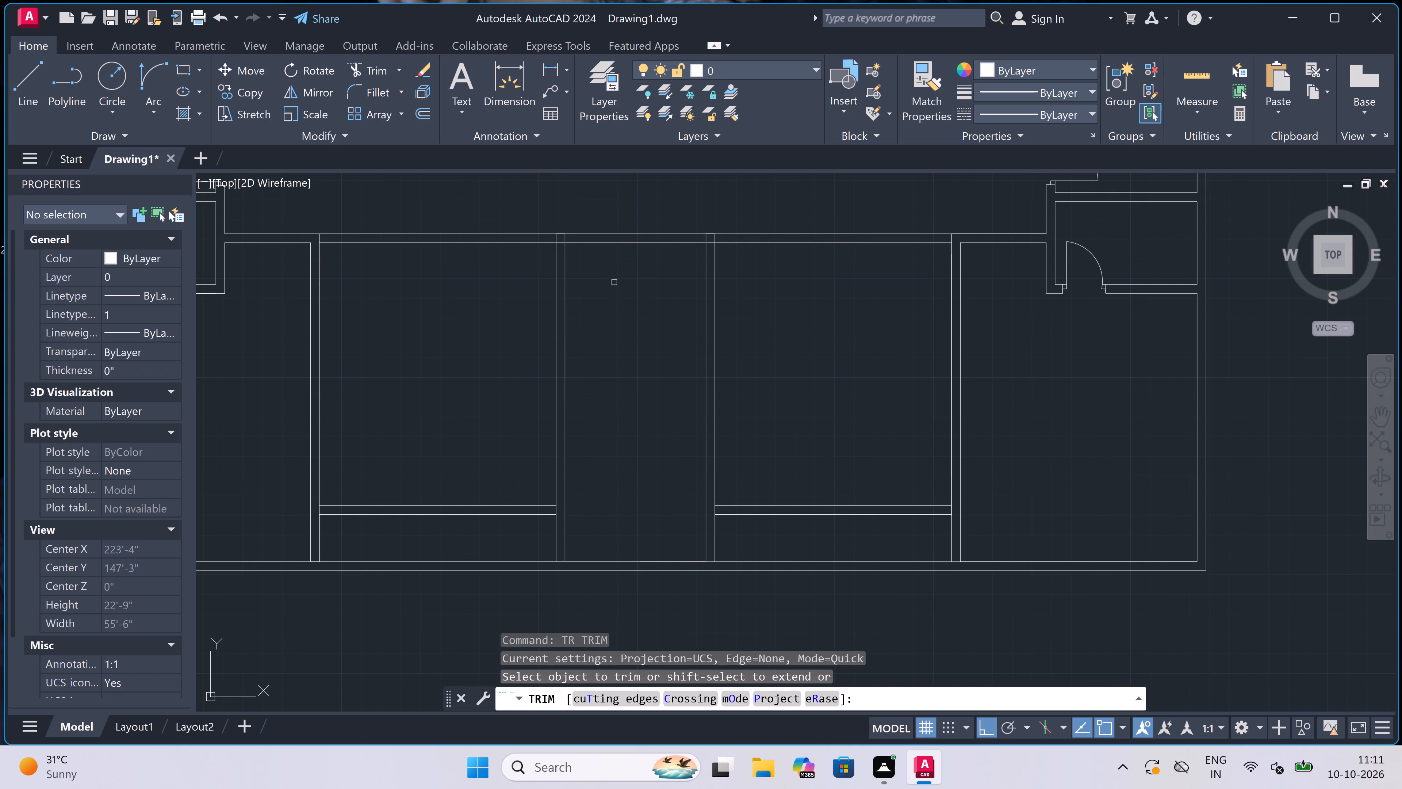
{"action": "left_click", "coordinate": [629, 217]}
{"action": "left_click", "coordinate": [632, 272]}
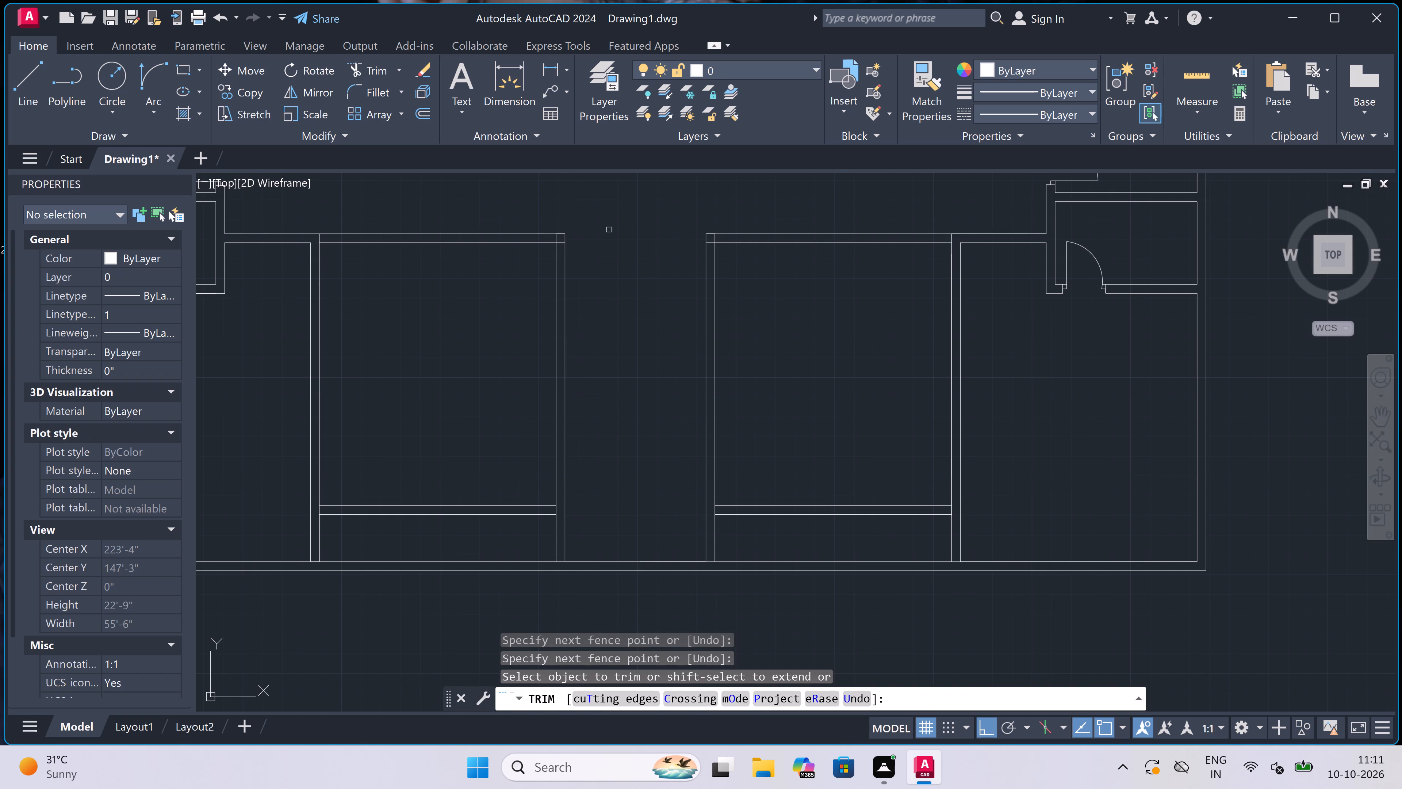
Trim the top wall's lower line inside the thickness of both middle partitions at their top corners.
{"action": "scroll", "coordinate": [563, 232], "scroll_direction": "up", "scroll_amount": 4}
{"action": "left_click", "coordinate": [556, 255]}
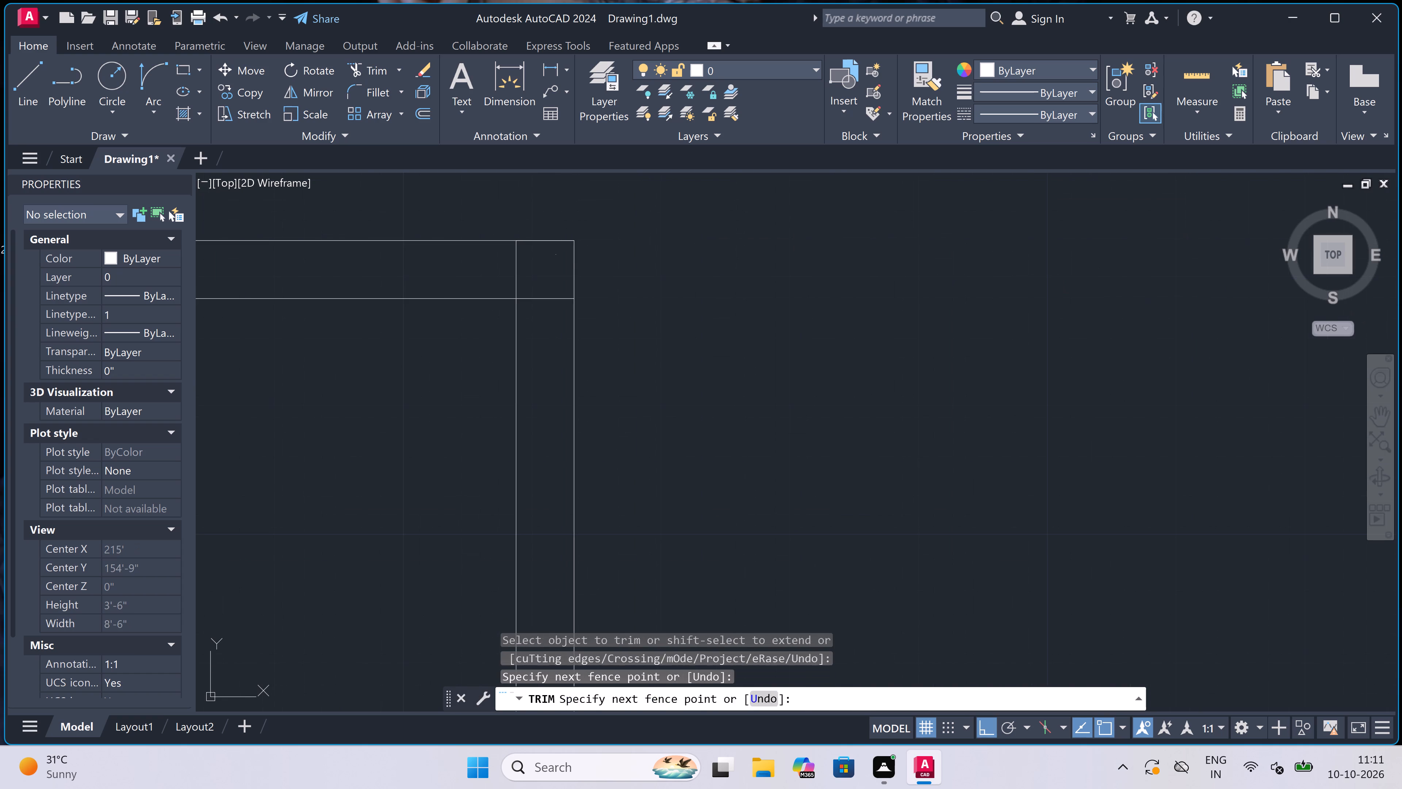
{"action": "left_click", "coordinate": [551, 337]}
{"action": "scroll", "coordinate": [552, 288], "scroll_direction": "down", "scroll_amount": 5}
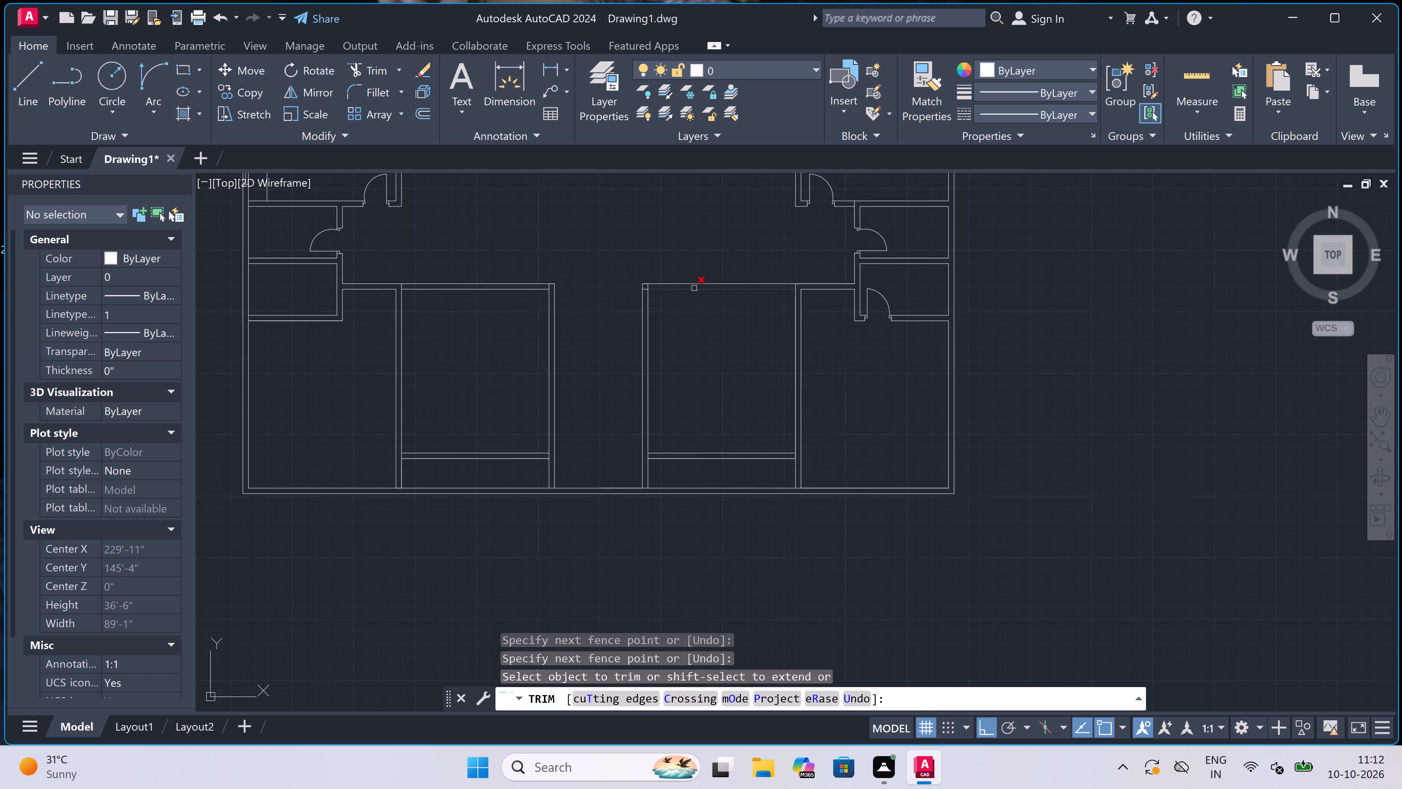
{"action": "scroll", "coordinate": [643, 284], "scroll_direction": "up", "scroll_amount": 4}
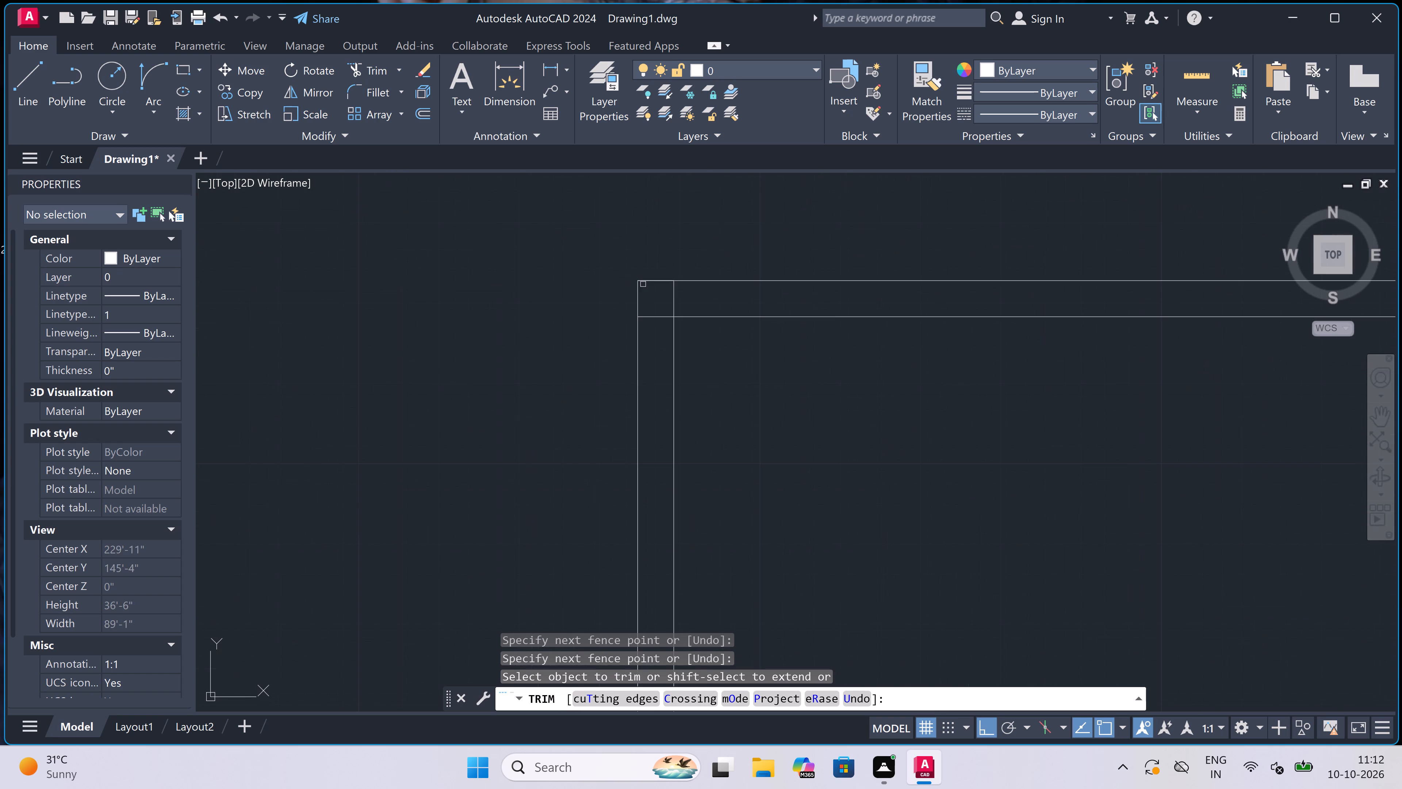
{"action": "left_click", "coordinate": [650, 297]}
{"action": "left_click", "coordinate": [652, 342]}
{"action": "scroll", "coordinate": [658, 312], "scroll_direction": "down", "scroll_amount": 4}
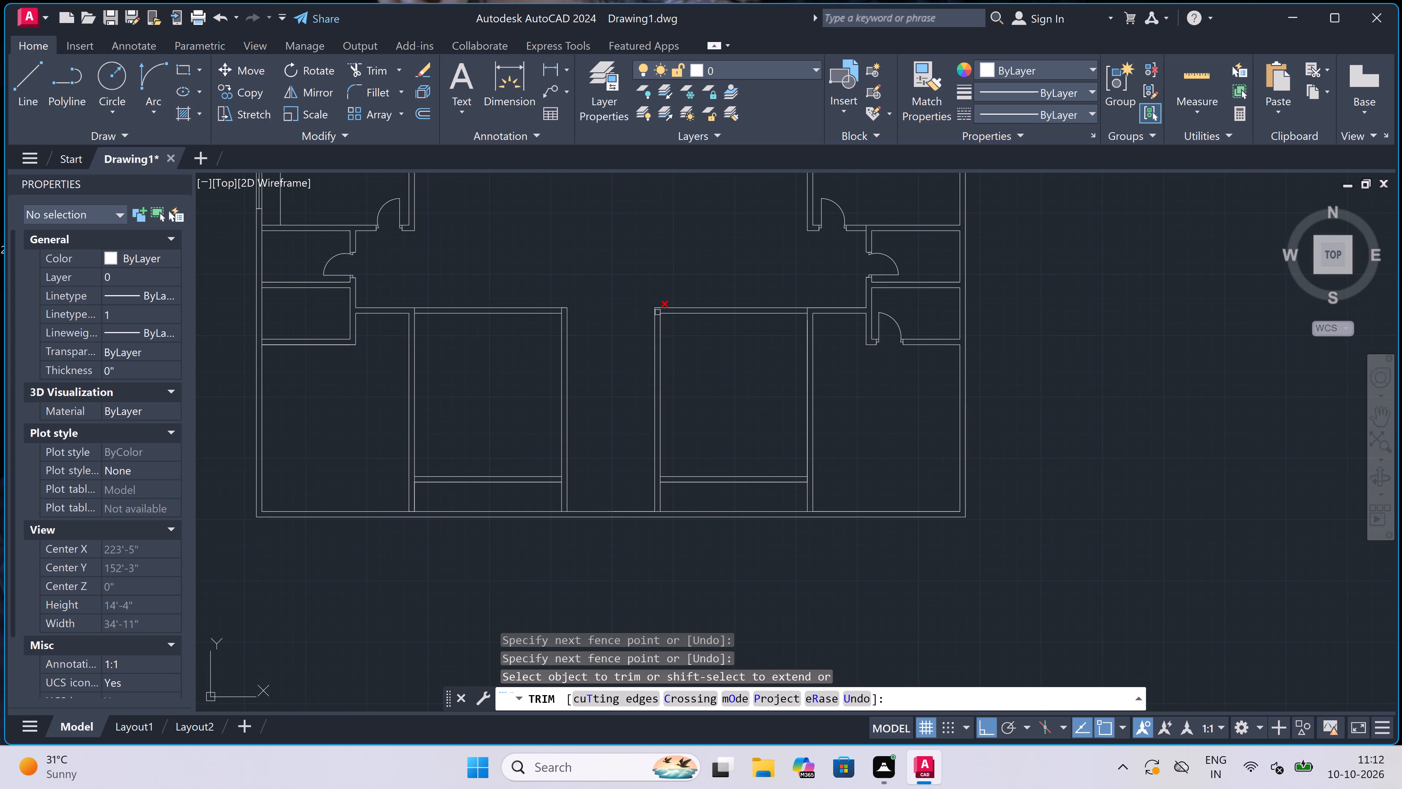
{"action": "key", "text": "Escape"}
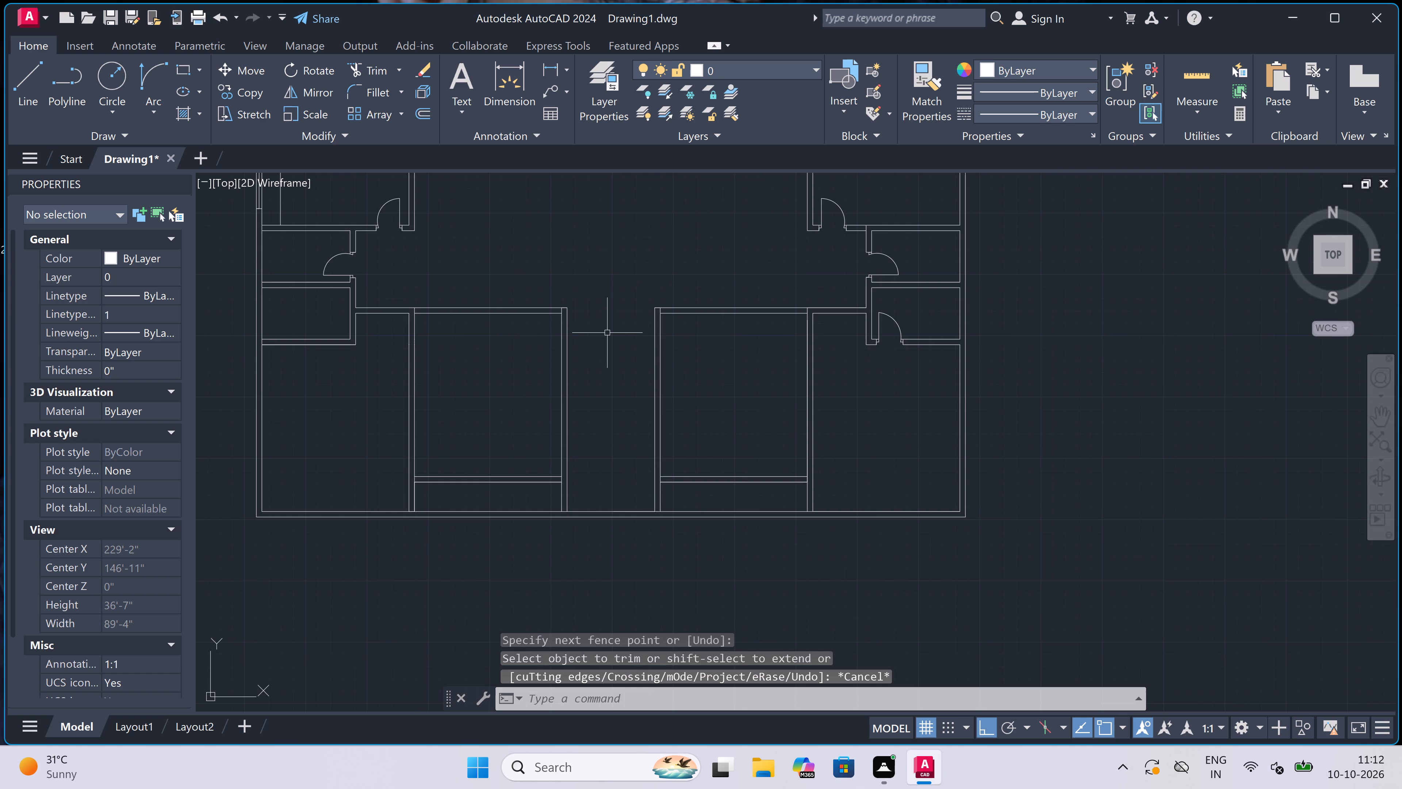
Extend the left middle partition's left face and the right middle partition's right face down to the bottom wall's outer line.
{"action": "scroll", "coordinate": [586, 541], "scroll_direction": "up", "scroll_amount": 2}
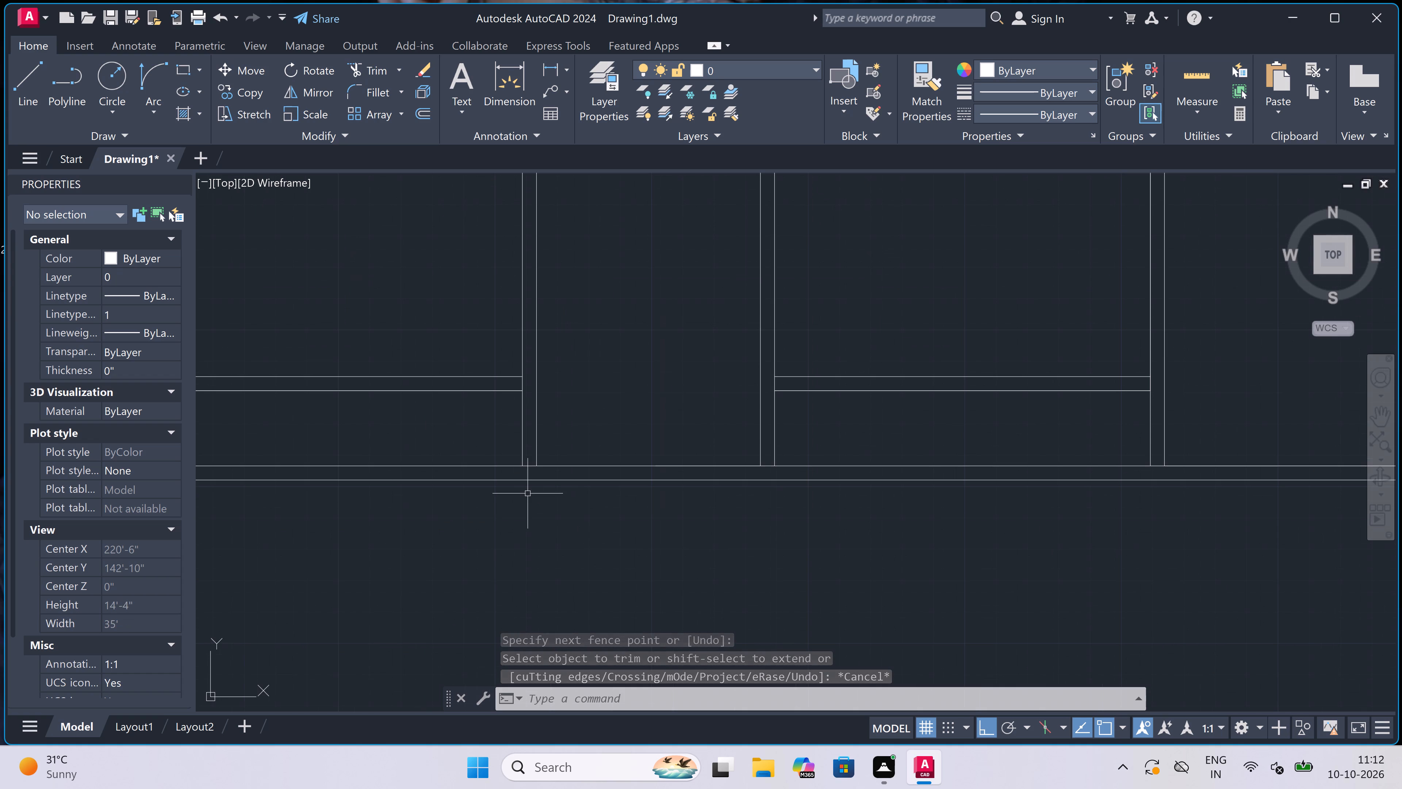
{"action": "type", "text": "ex"}
{"action": "key", "text": "space"}
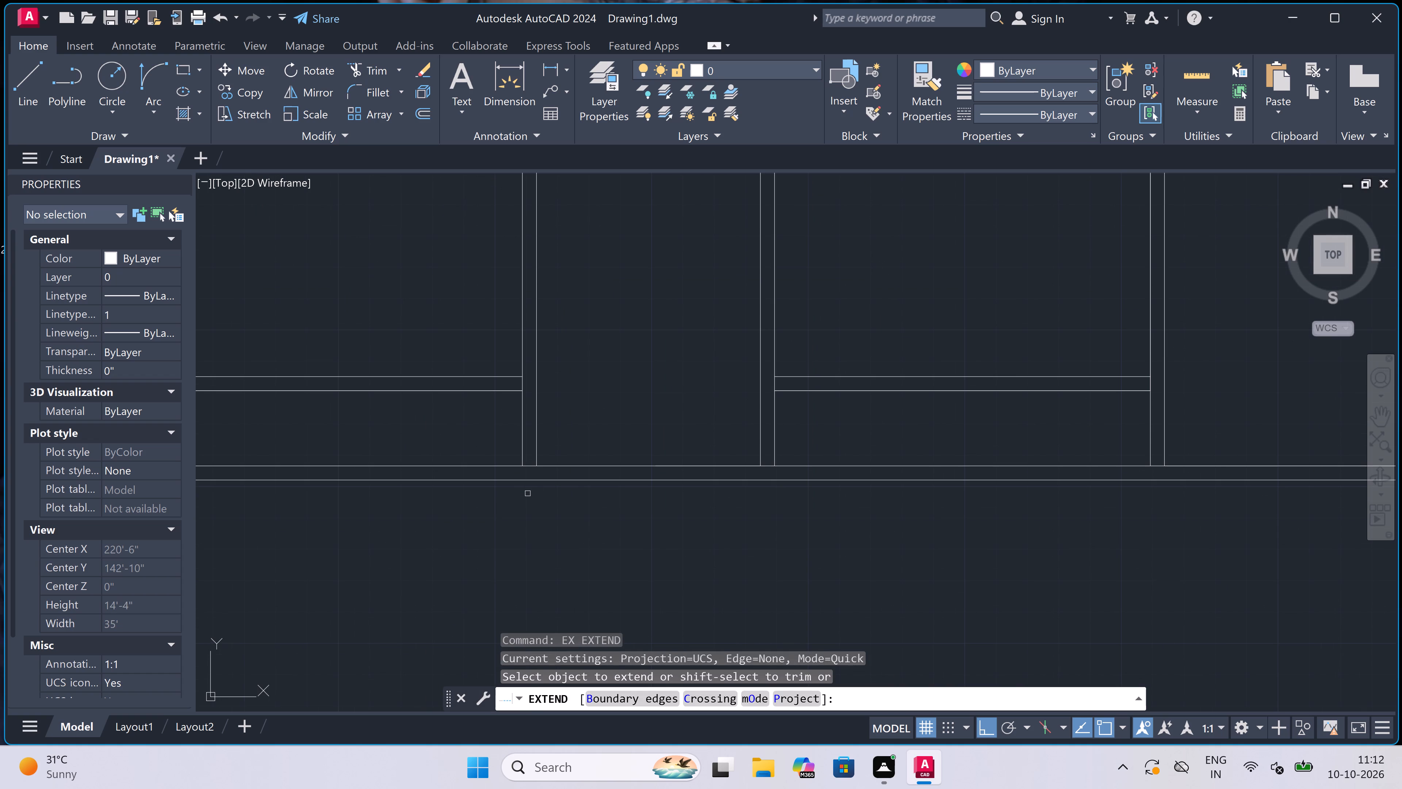
{"action": "left_click", "coordinate": [520, 437]}
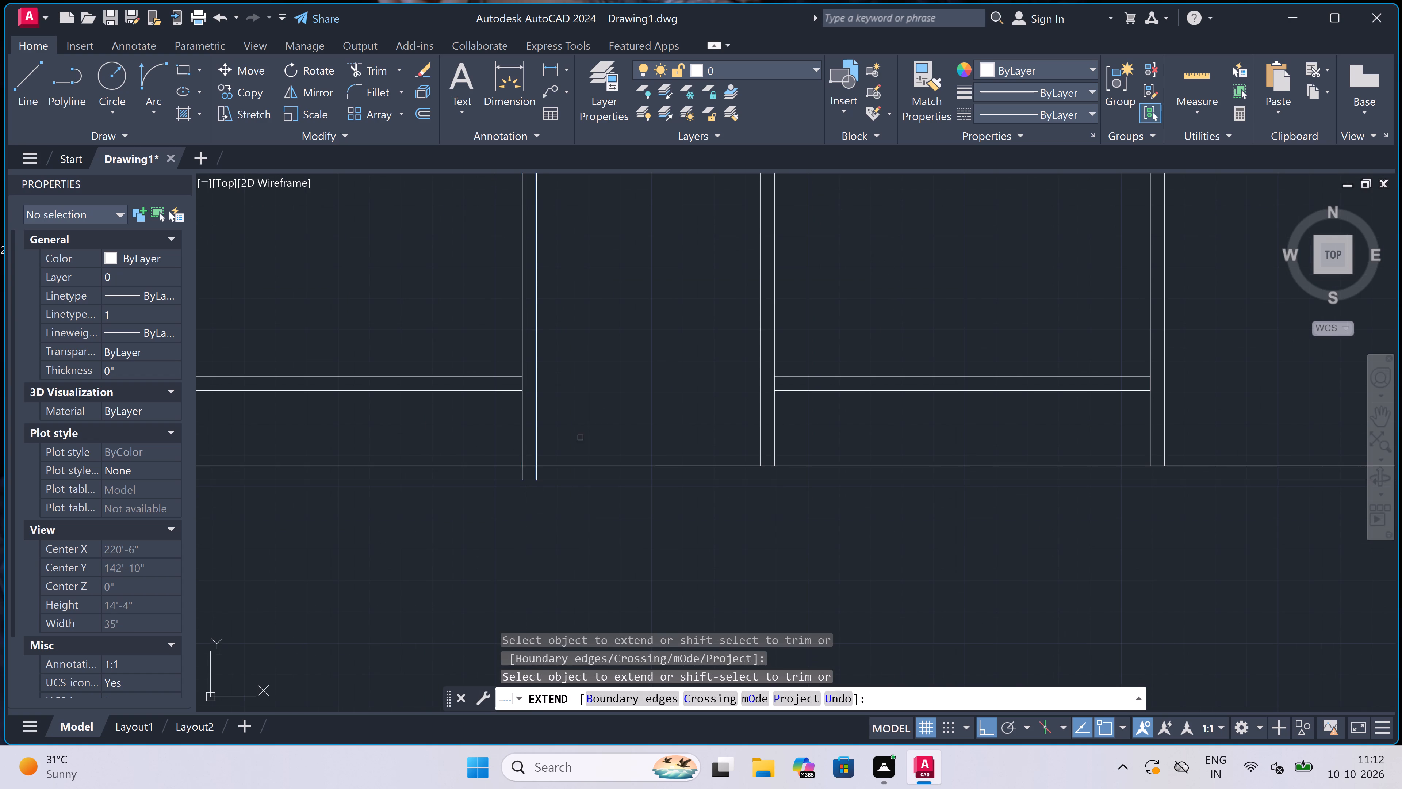
{"action": "left_click", "coordinate": [777, 442]}
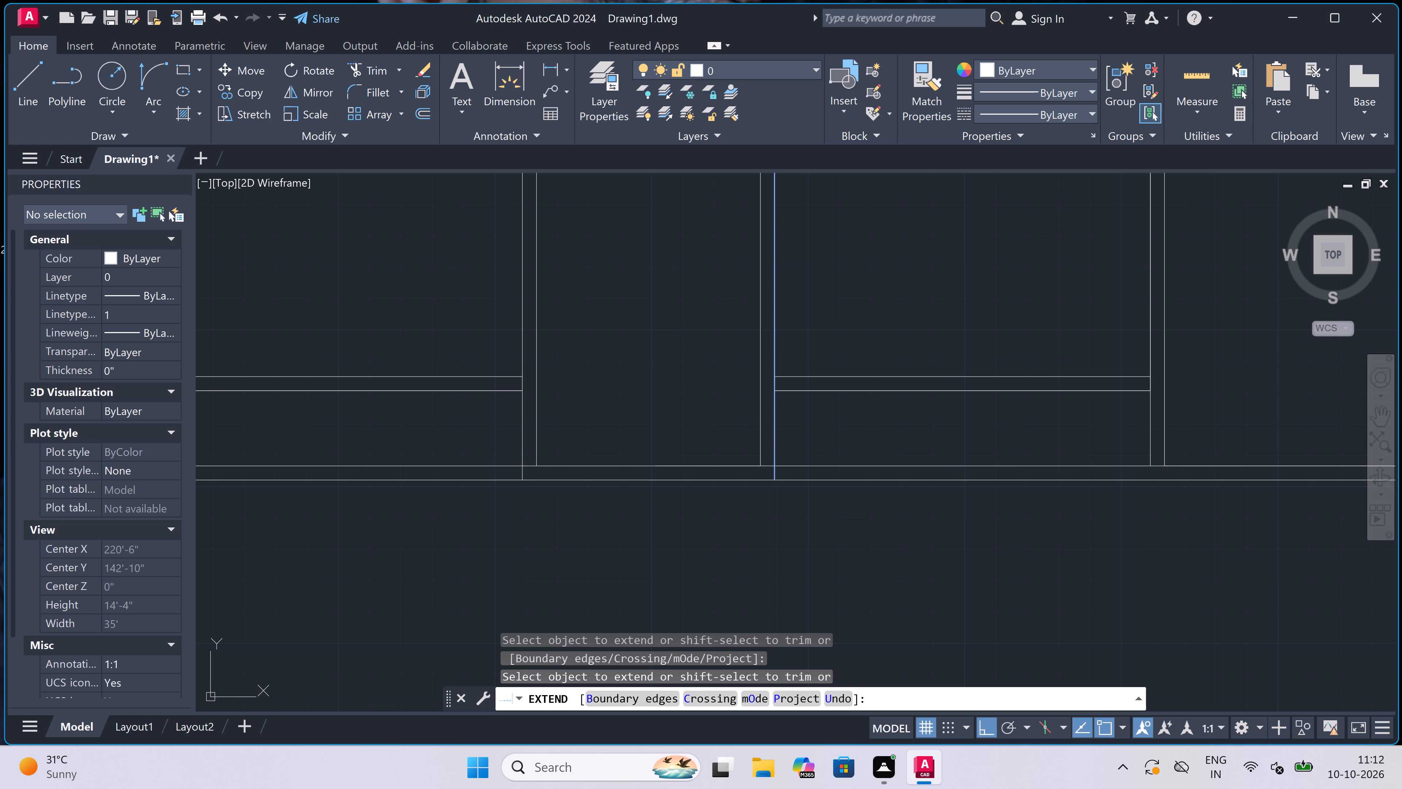
{"action": "key", "text": "Escape"}
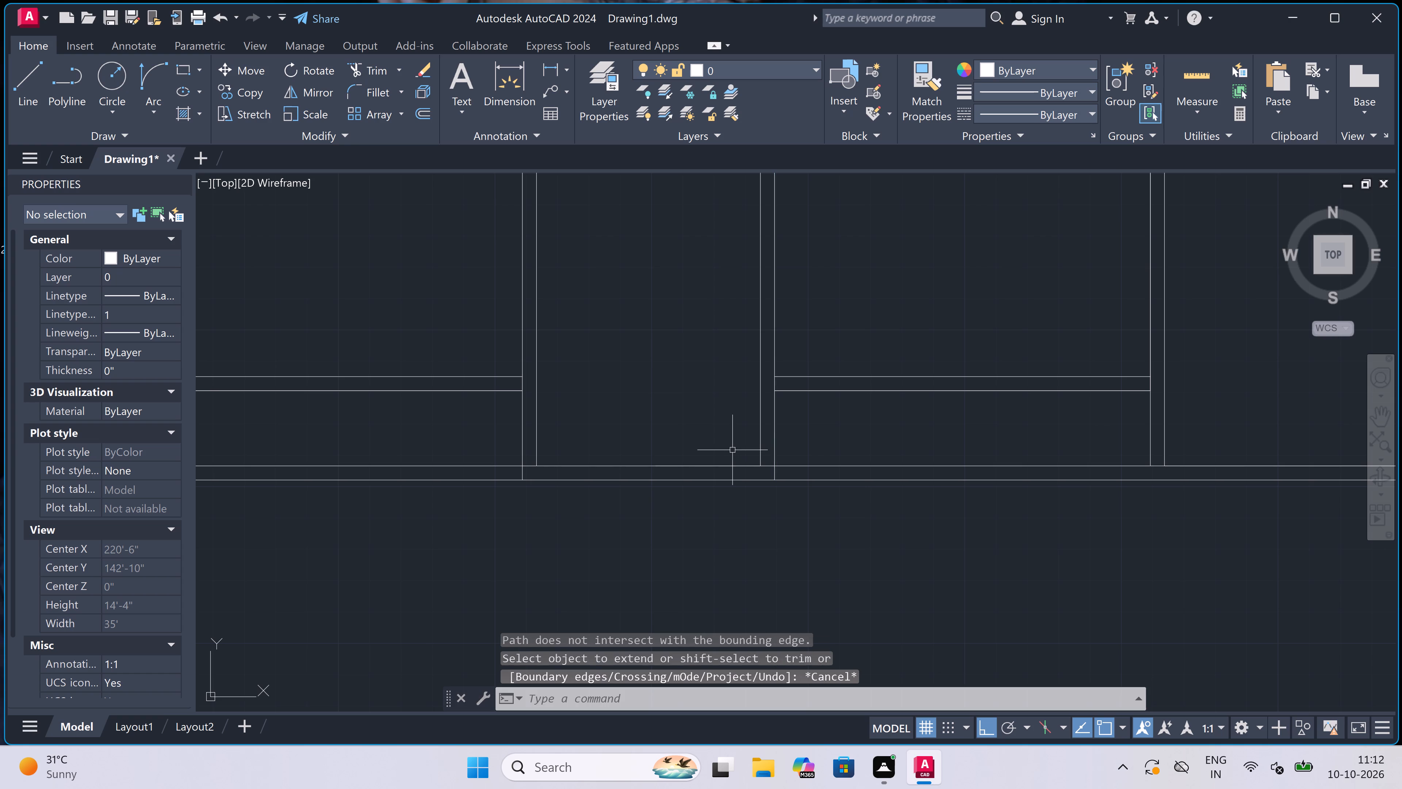
Trim the bottom wall's inner line across the lower-left narrow room and inside the thickness of the partitions on both sides of it.
{"action": "type", "text": "tr"}
{"action": "key", "text": "space"}
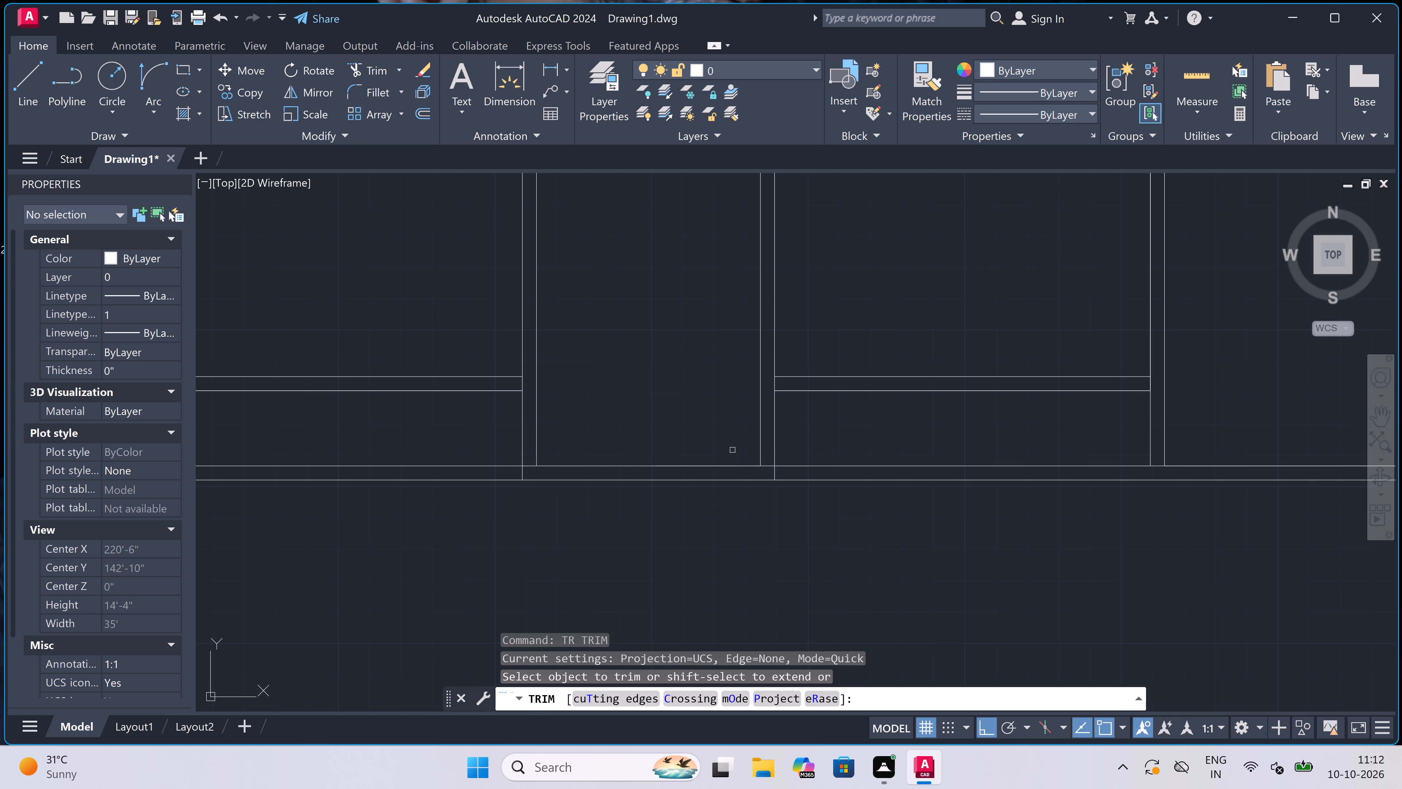
{"action": "scroll", "coordinate": [571, 460], "scroll_direction": "up", "scroll_amount": 1}
{"action": "scroll", "coordinate": [499, 475], "scroll_direction": "up", "scroll_amount": 1}
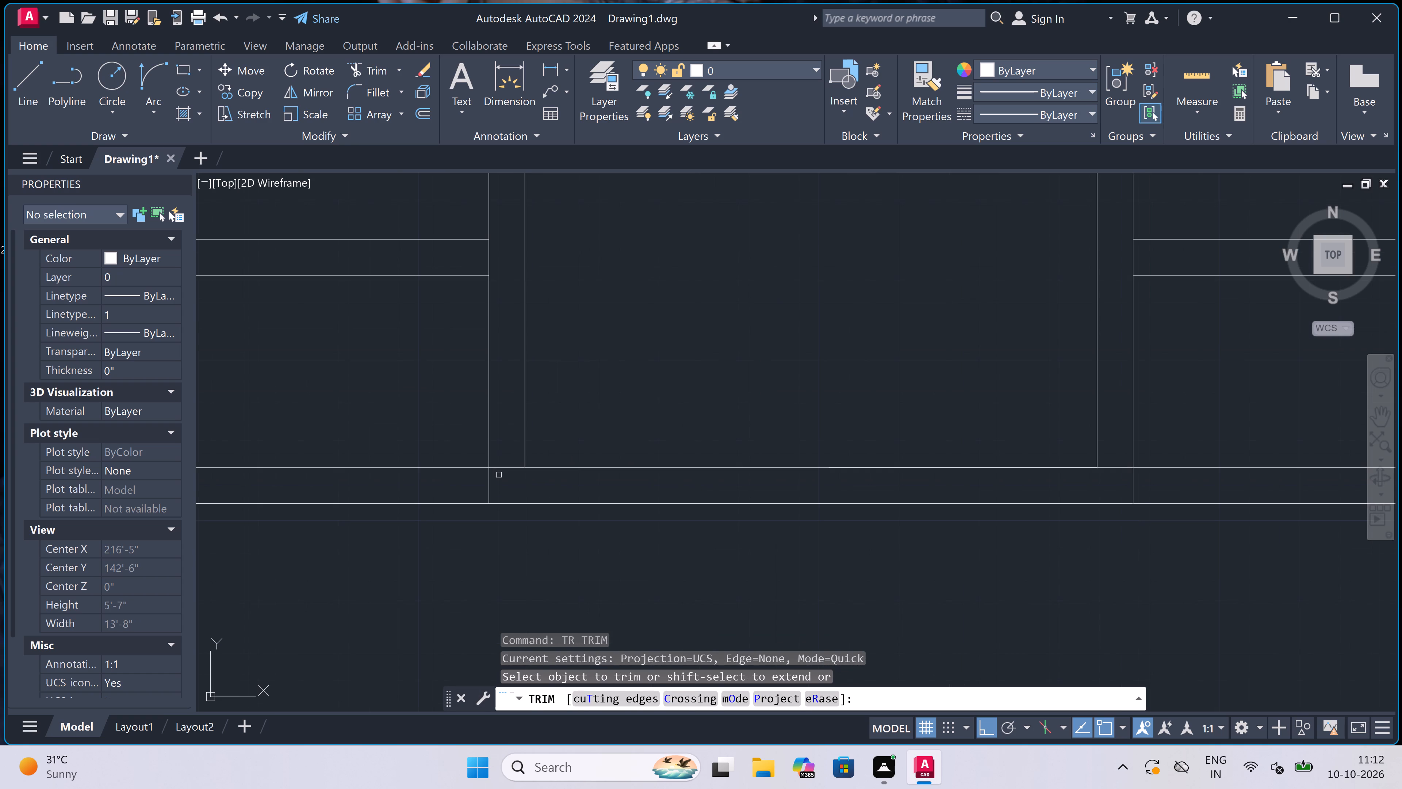
{"action": "left_click", "coordinate": [499, 475]}
{"action": "left_click", "coordinate": [501, 443]}
{"action": "scroll", "coordinate": [501, 443], "scroll_direction": "down", "scroll_amount": 4}
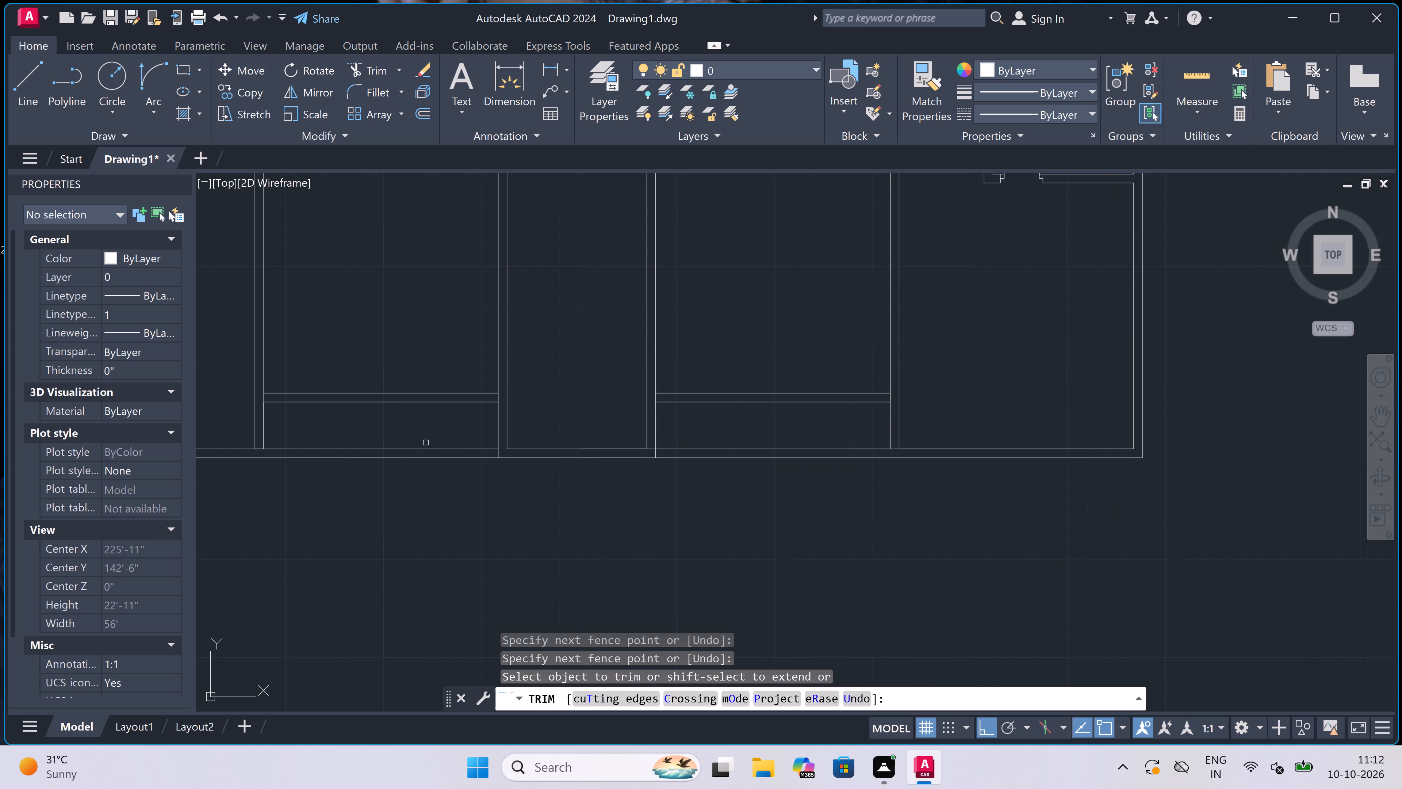
{"action": "scroll", "coordinate": [393, 440], "scroll_direction": "down", "scroll_amount": 5}
{"action": "scroll", "coordinate": [359, 430], "scroll_direction": "up", "scroll_amount": 4}
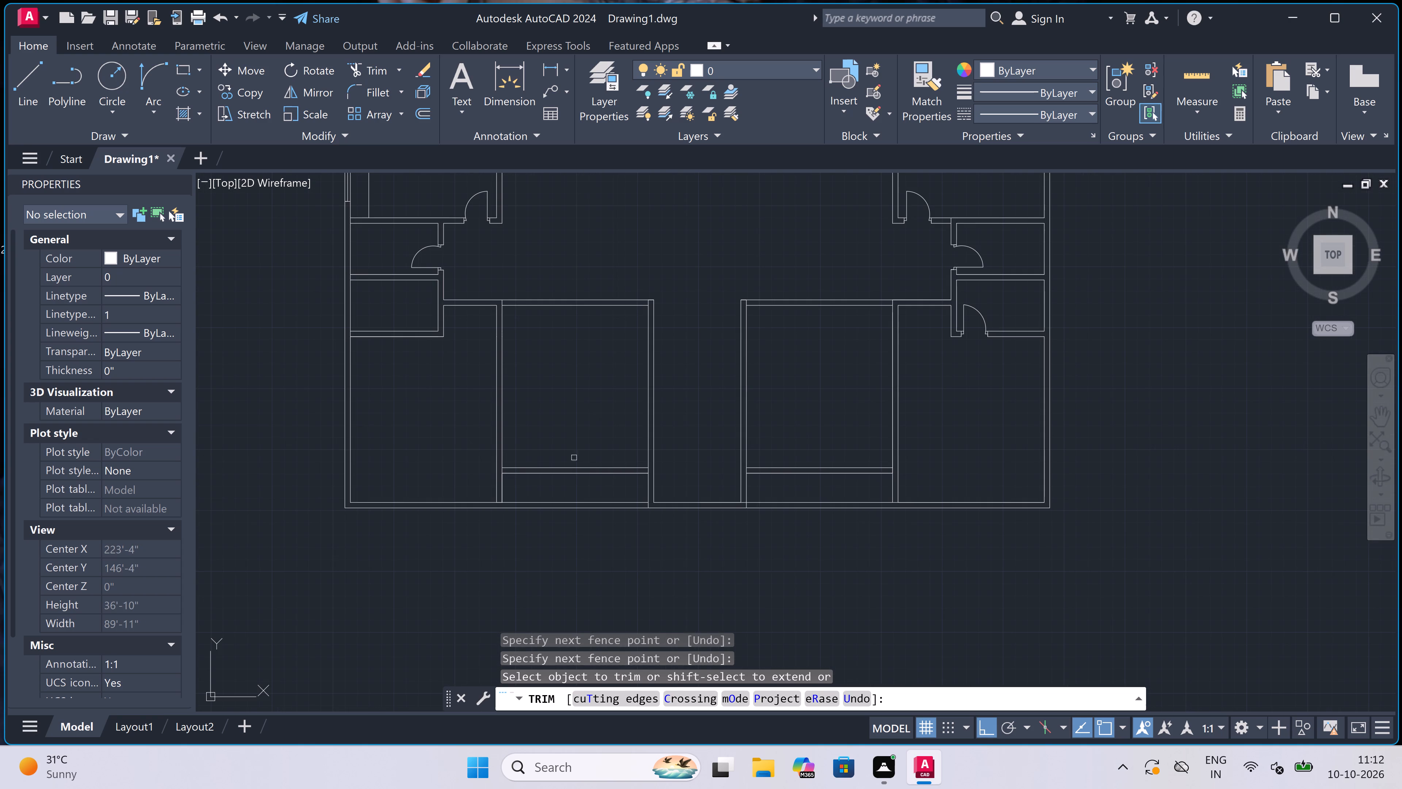
{"action": "scroll", "coordinate": [585, 501], "scroll_direction": "up", "scroll_amount": 1}
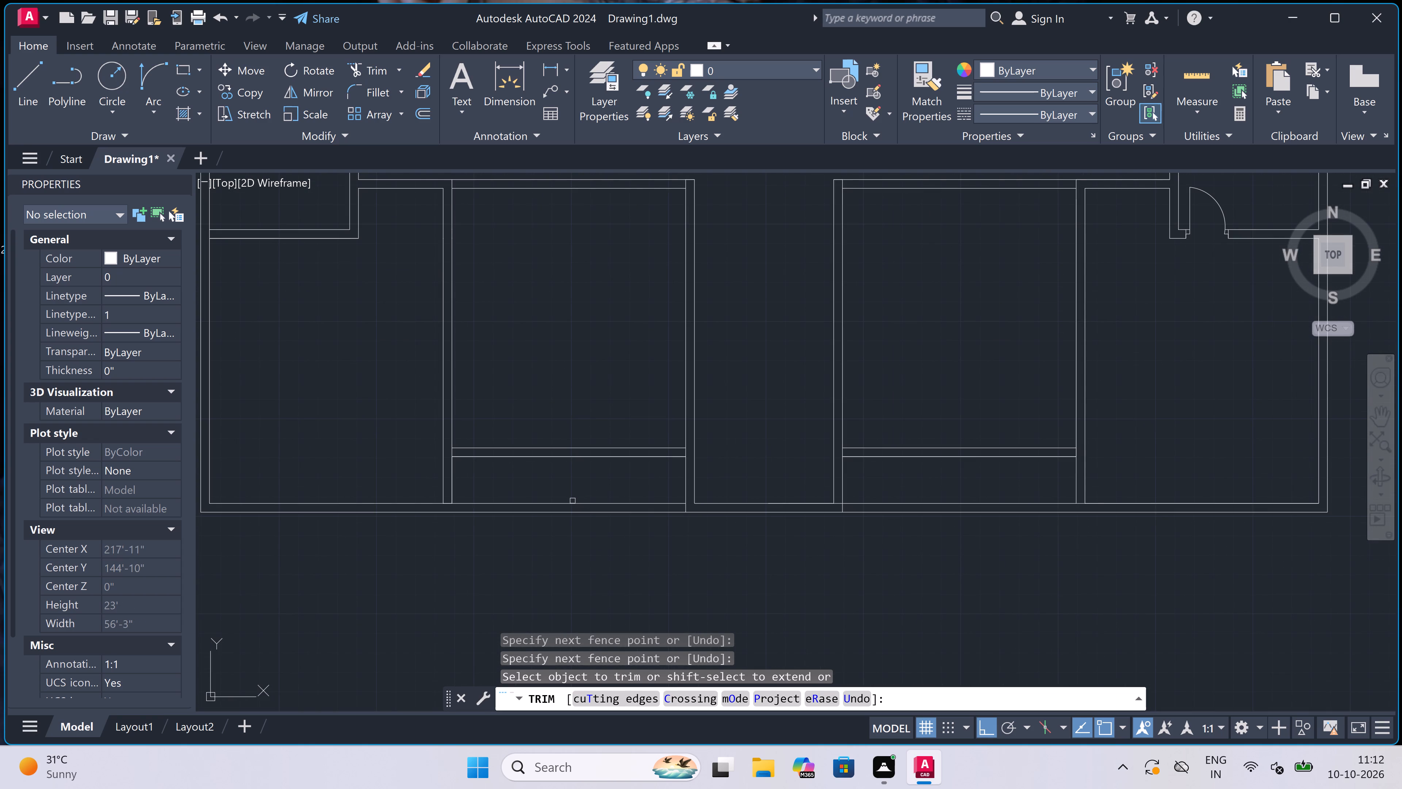
{"action": "left_click", "coordinate": [567, 505]}
{"action": "scroll", "coordinate": [448, 508], "scroll_direction": "up", "scroll_amount": 3}
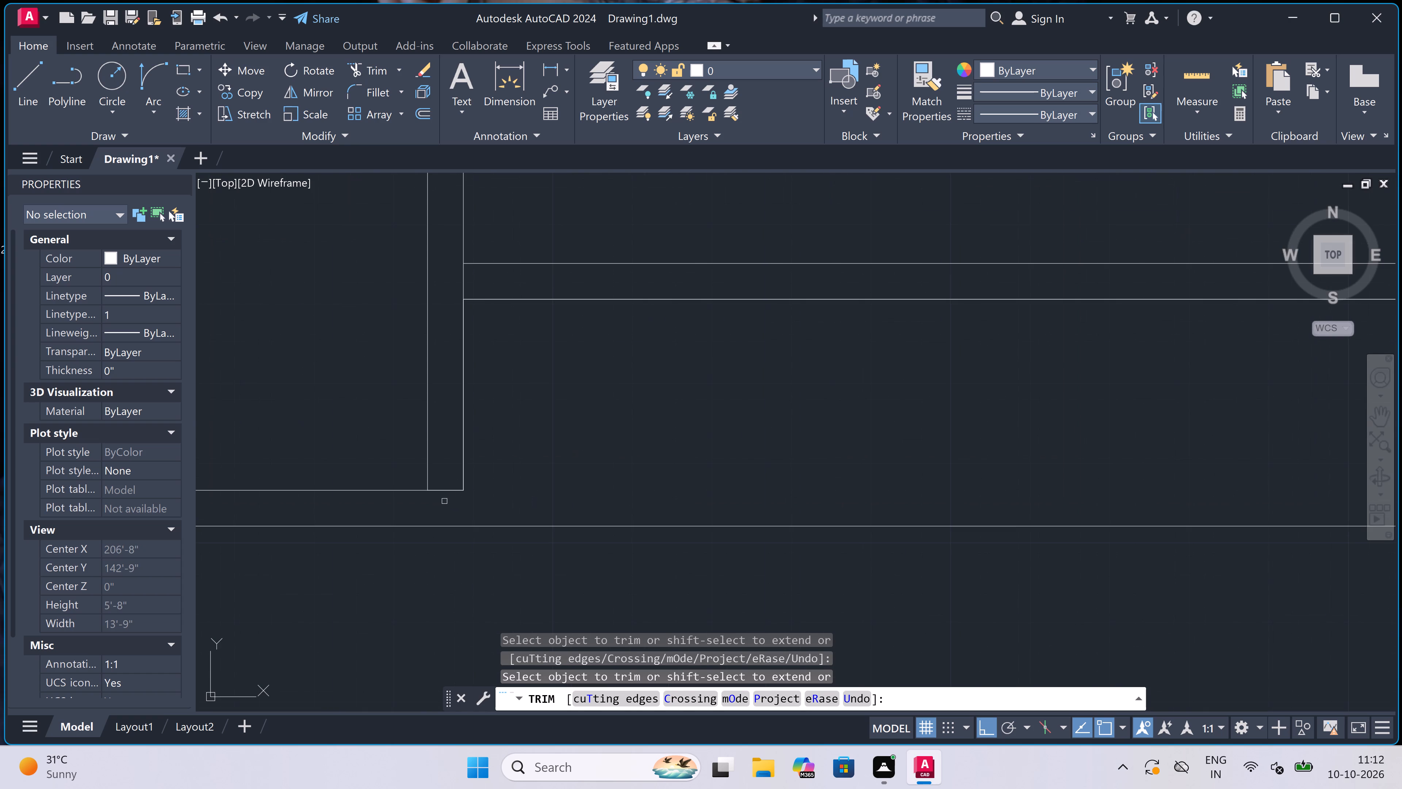
{"action": "left_click", "coordinate": [444, 501]}
{"action": "left_click", "coordinate": [438, 472]}
{"action": "scroll", "coordinate": [549, 448], "scroll_direction": "down", "scroll_amount": 1}
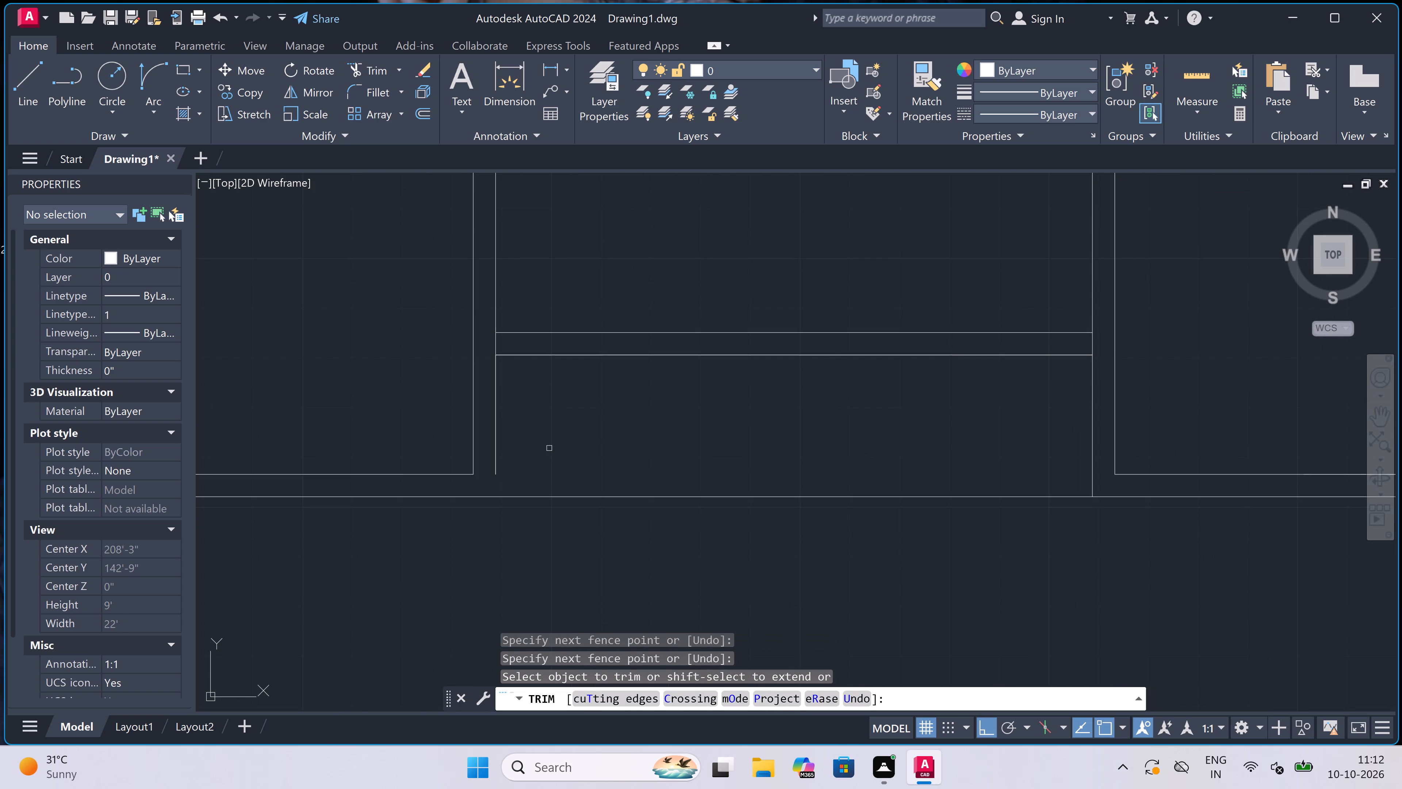
Extend the right face of the lower-left narrow room's left partition down to the bottom wall's outer line.
{"action": "key", "text": "Escape"}
{"action": "type", "text": "ex"}
{"action": "key", "text": "space"}
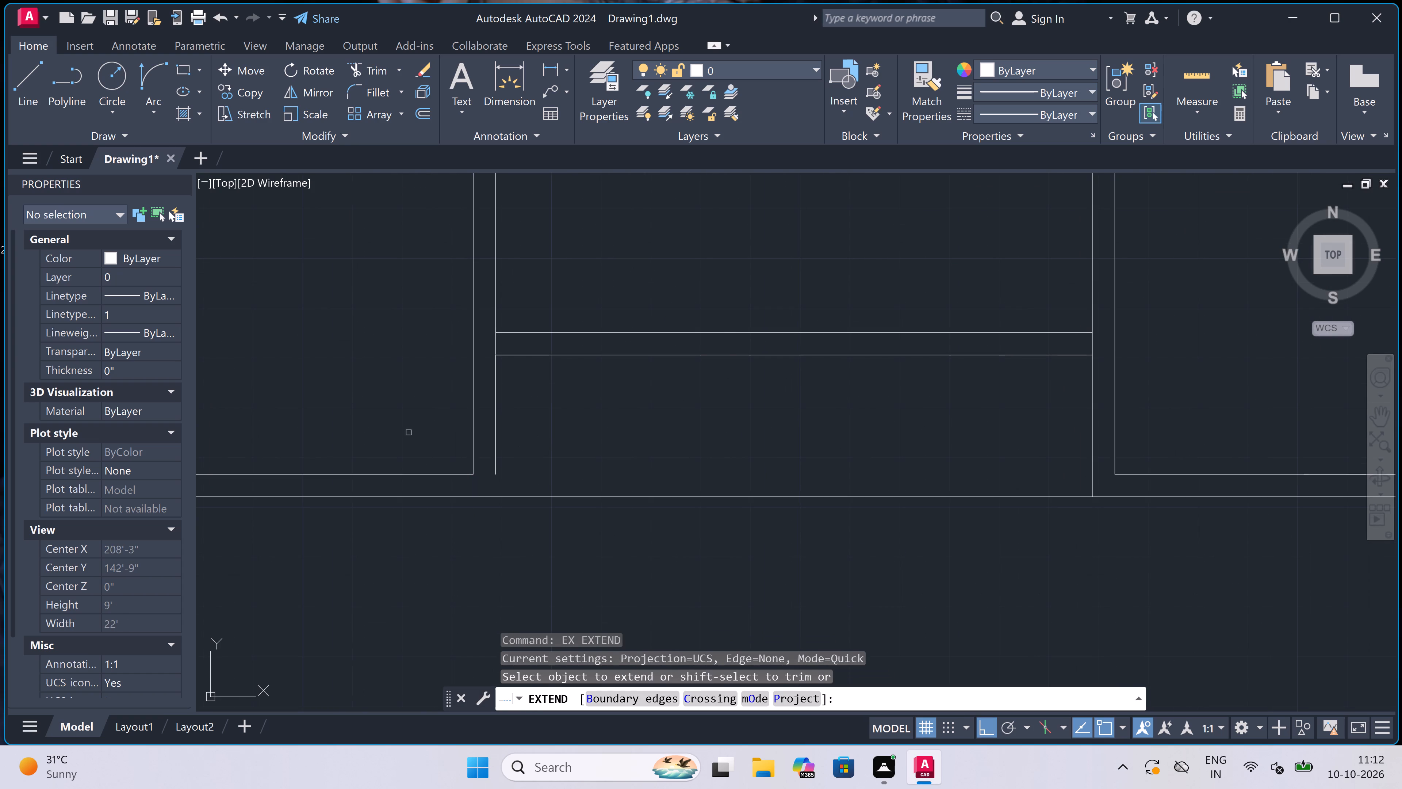
{"action": "left_click", "coordinate": [487, 423]}
{"action": "left_click", "coordinate": [537, 422]}
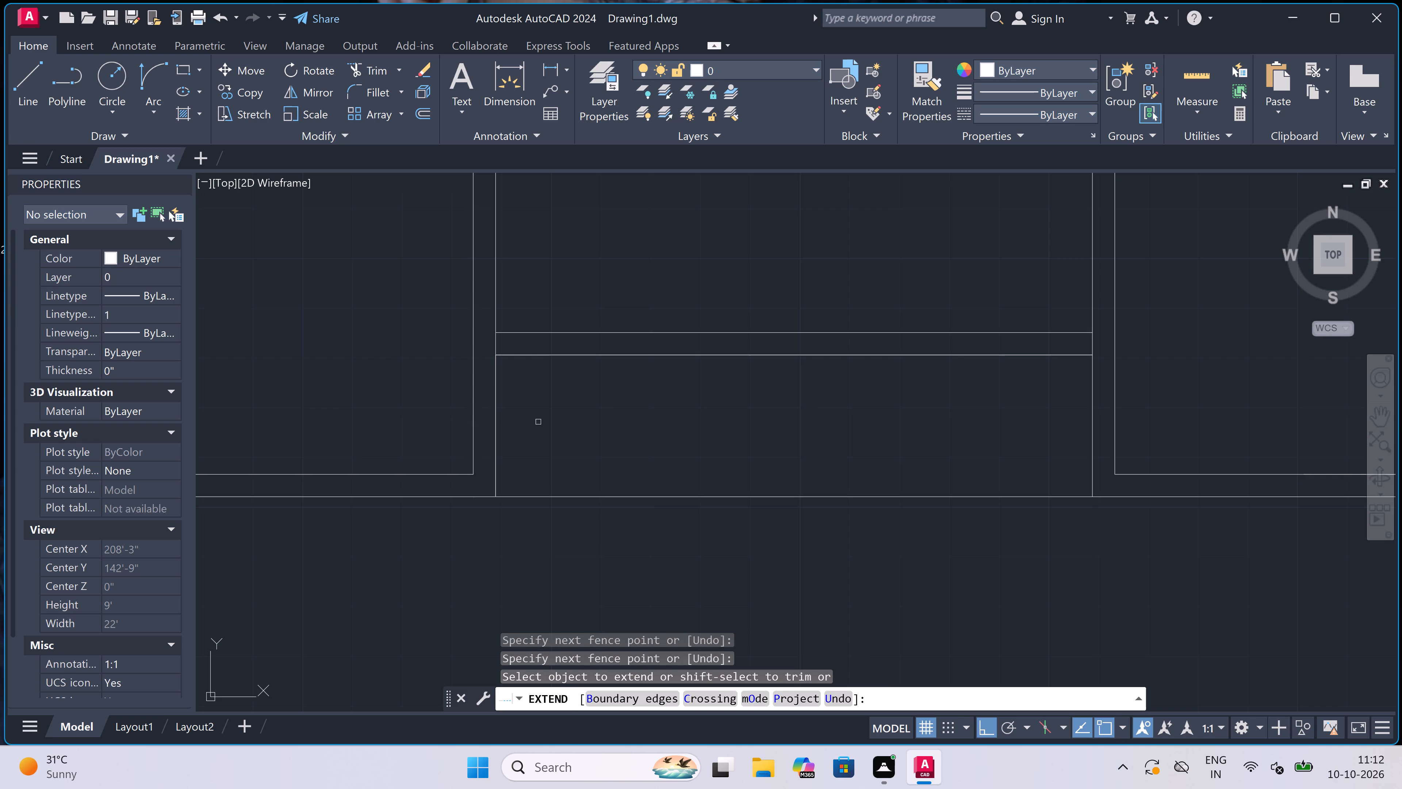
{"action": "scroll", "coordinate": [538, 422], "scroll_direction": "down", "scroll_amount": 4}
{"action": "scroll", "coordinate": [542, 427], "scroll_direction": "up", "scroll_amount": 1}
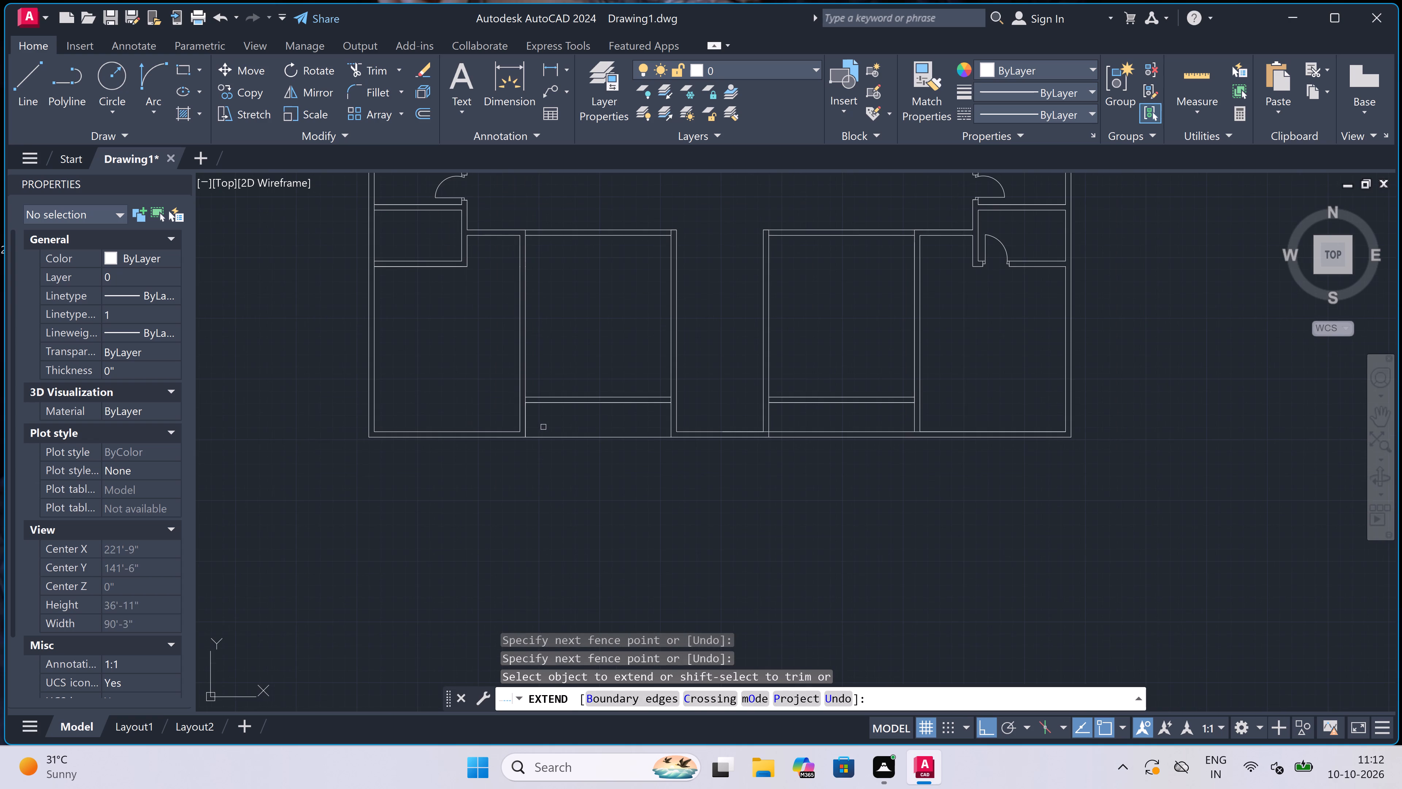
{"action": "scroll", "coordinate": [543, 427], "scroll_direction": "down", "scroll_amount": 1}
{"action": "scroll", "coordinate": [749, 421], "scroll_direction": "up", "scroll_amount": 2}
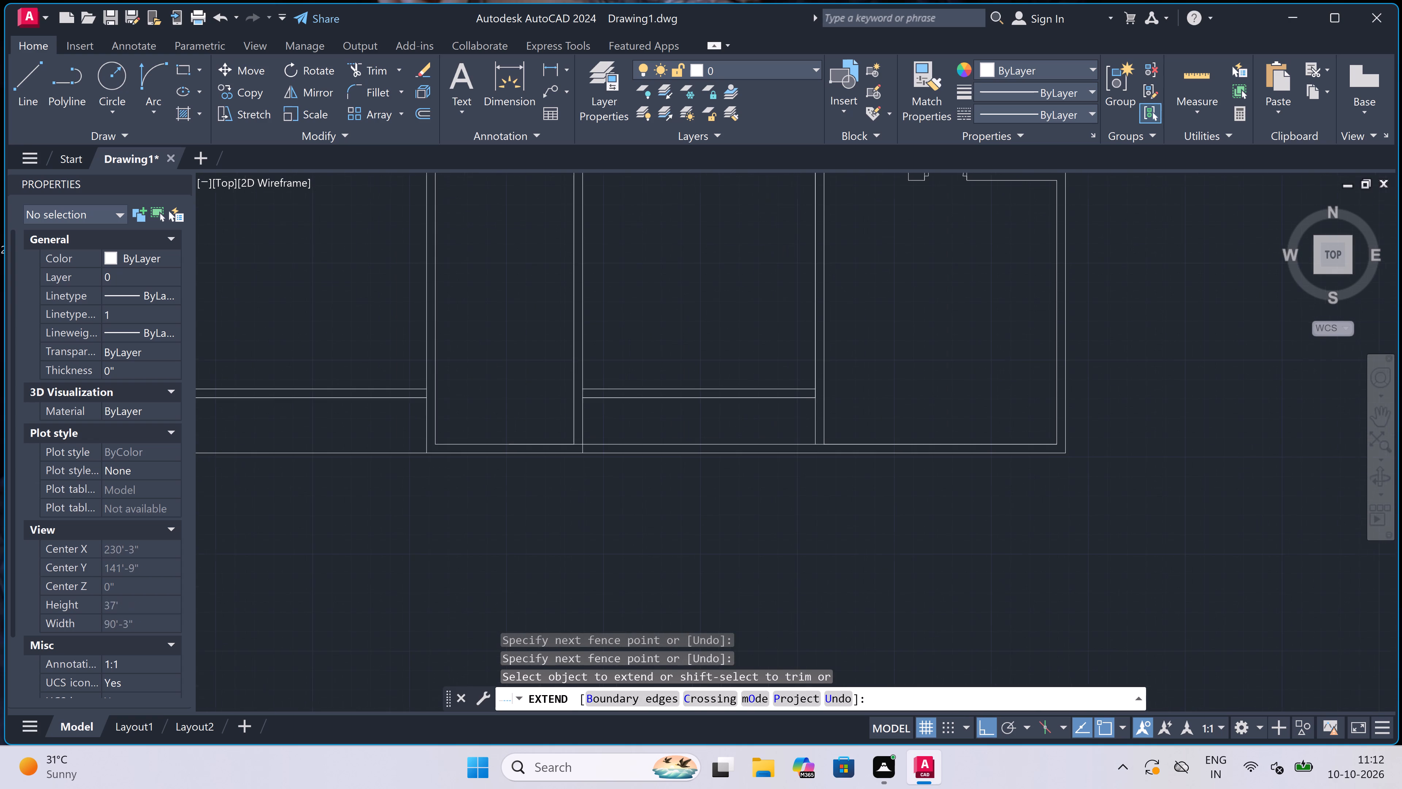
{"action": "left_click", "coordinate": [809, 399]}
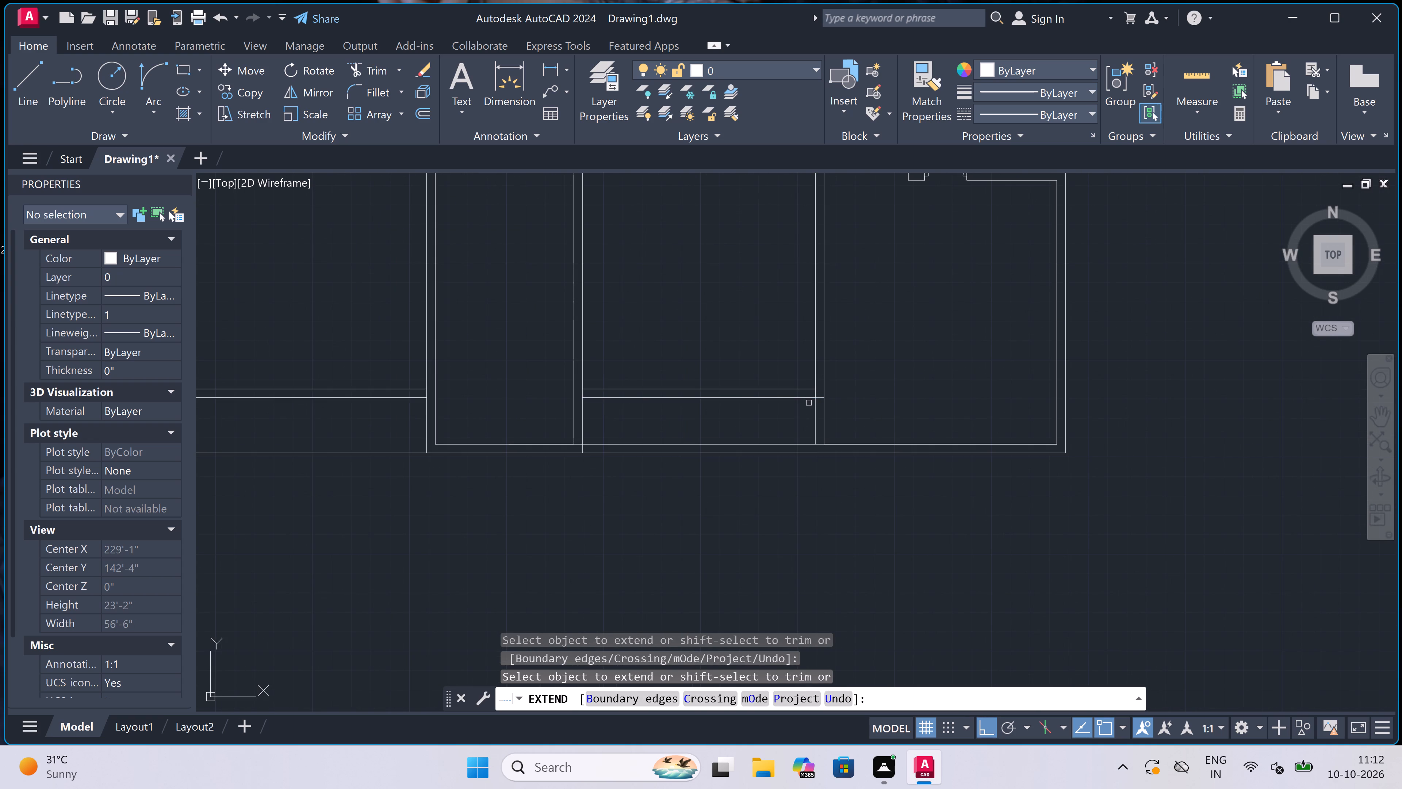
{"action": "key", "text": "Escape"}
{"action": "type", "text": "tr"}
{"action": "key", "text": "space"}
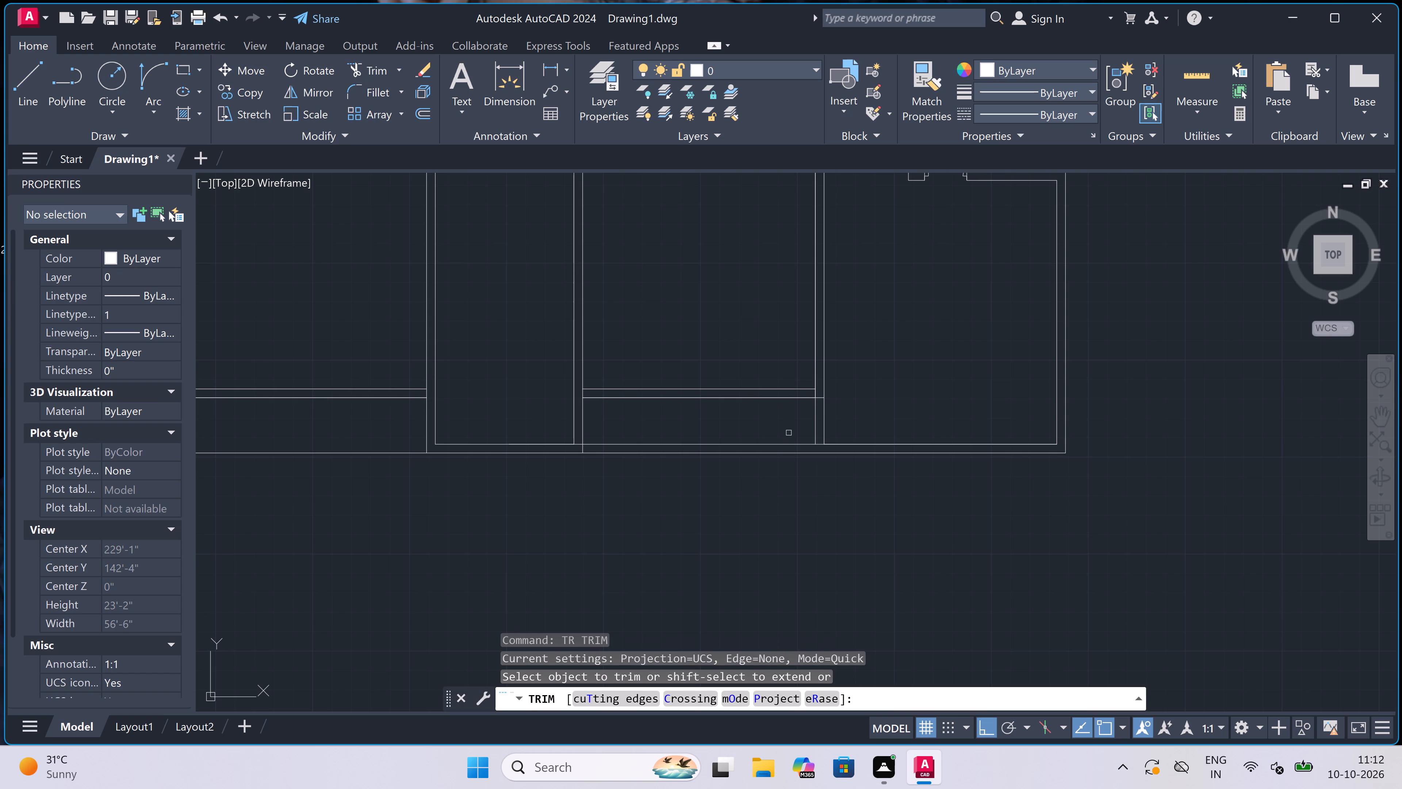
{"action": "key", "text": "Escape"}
Extend the left face of the lower-right narrow room's right partition down to the bottom wall's outer line.
{"action": "type", "text": "ex"}
{"action": "key", "text": "space"}
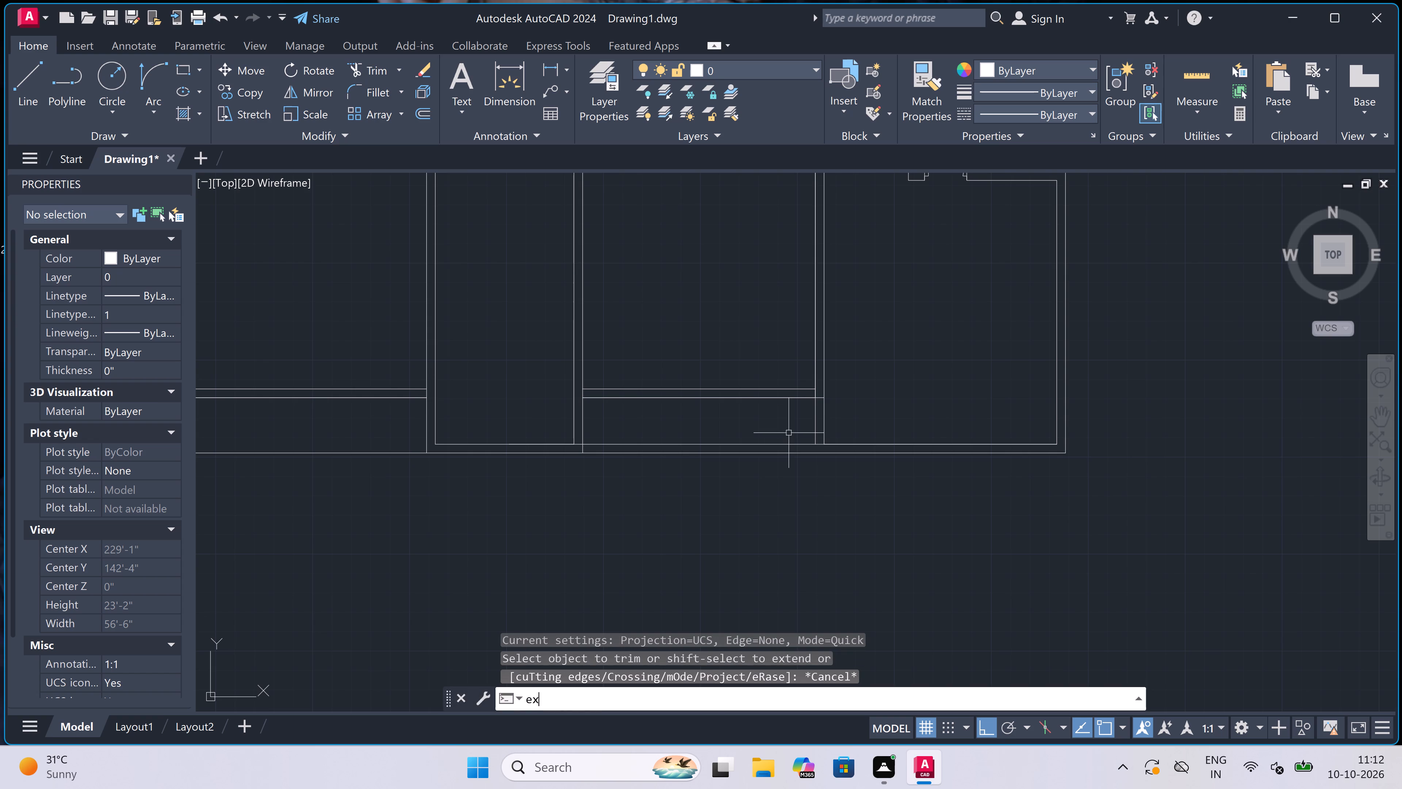
{"action": "left_click", "coordinate": [818, 413]}
{"action": "key", "text": "Escape"}
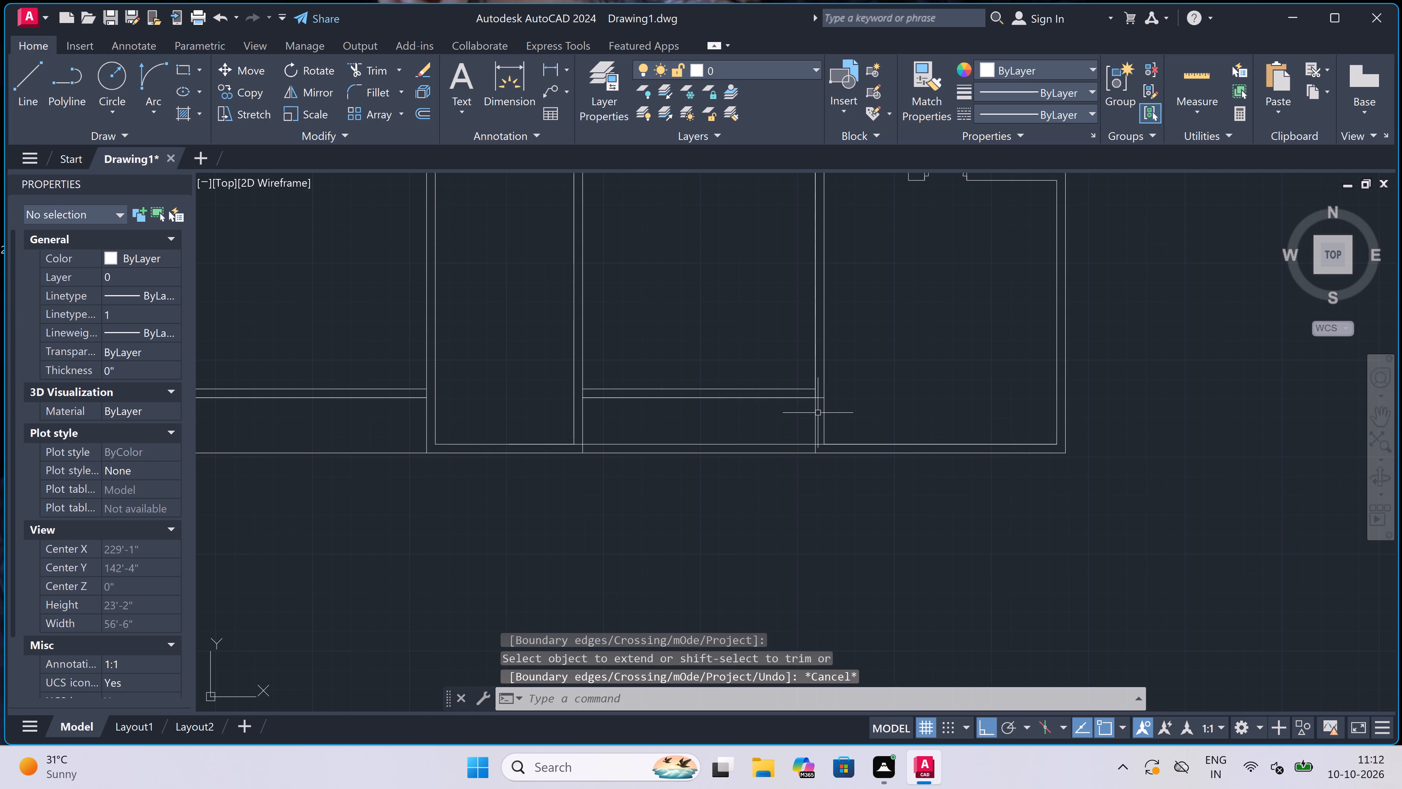
Trim the bottom wall's inner line inside the right middle partition's thickness and across the lower-right narrow room.
{"action": "type", "text": "tr"}
{"action": "key", "text": "space"}
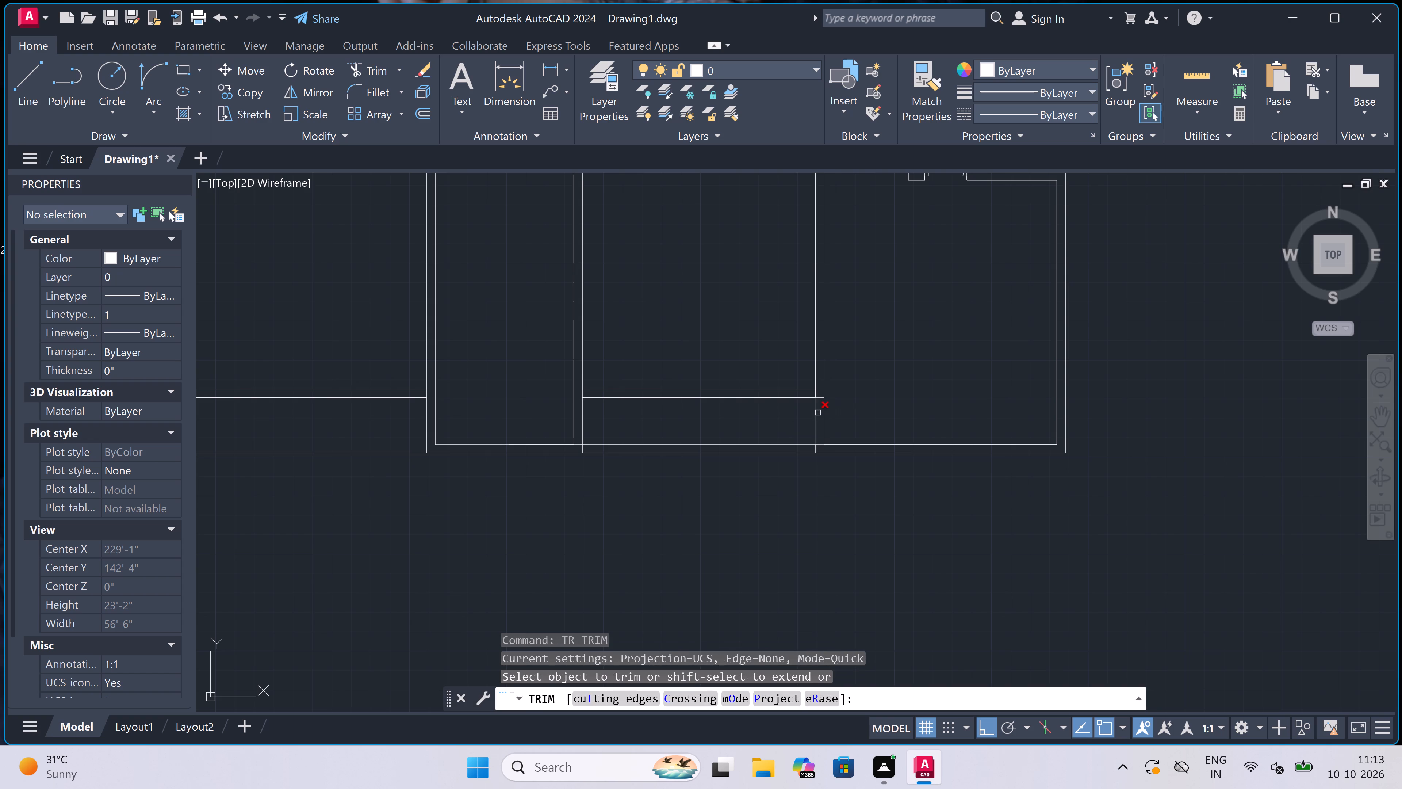
{"action": "scroll", "coordinate": [573, 451], "scroll_direction": "up", "scroll_amount": 2}
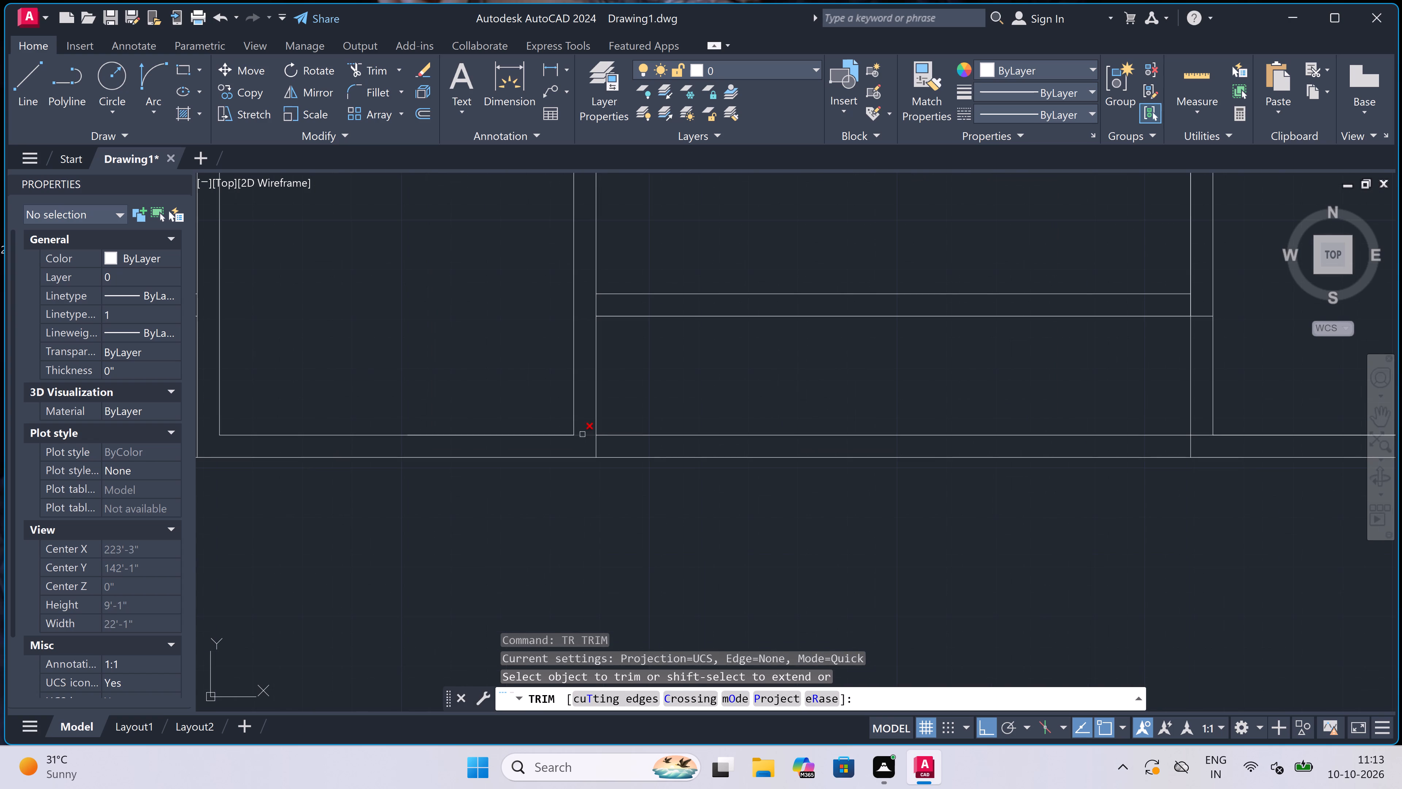
{"action": "left_click", "coordinate": [582, 434]}
{"action": "scroll", "coordinate": [582, 434], "scroll_direction": "down", "scroll_amount": 3}
{"action": "left_click", "coordinate": [622, 432]}
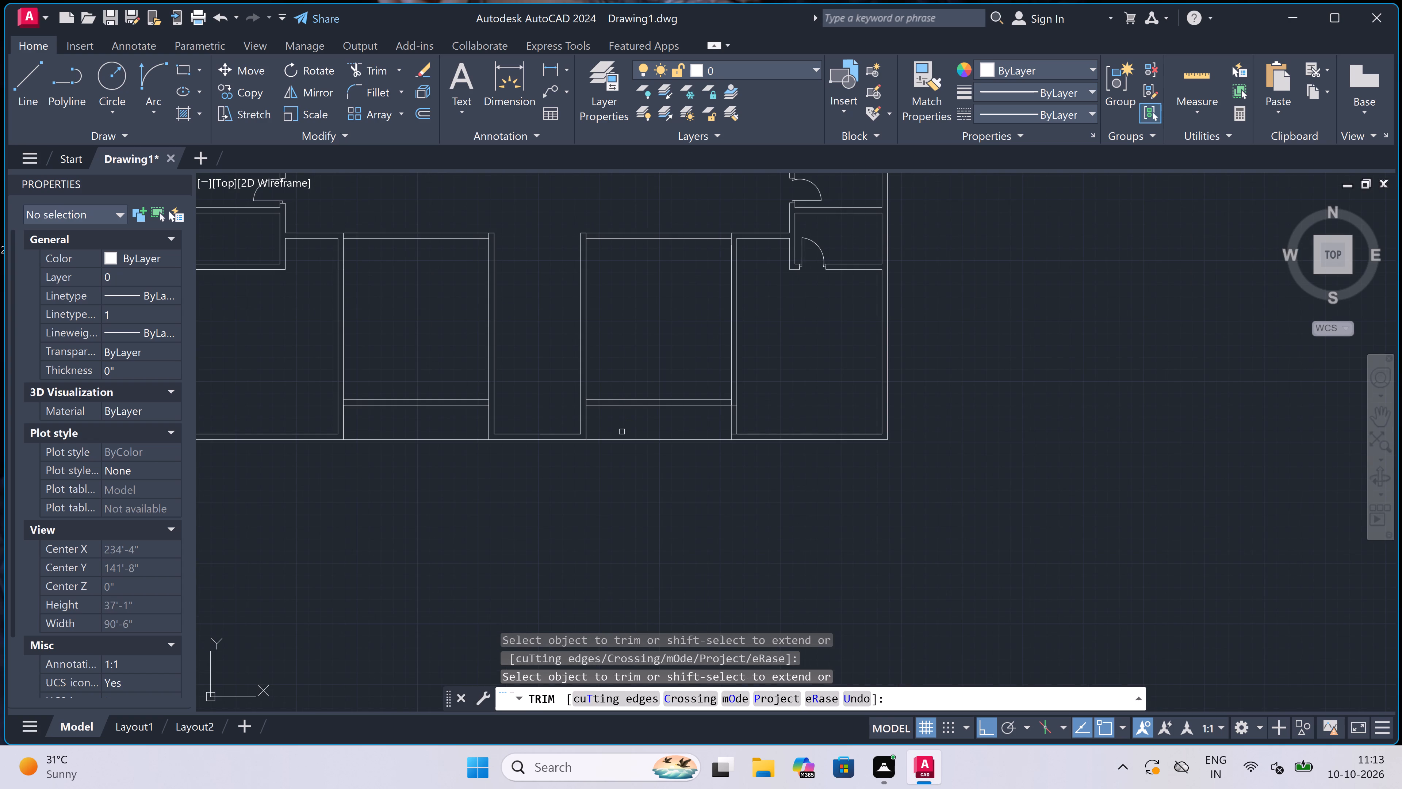
Trim the right partition's left face between the horizontal partition's lines, plus the horizontal line stubs inside its thickness there and at the bottom wall.
{"action": "scroll", "coordinate": [735, 405], "scroll_direction": "up", "scroll_amount": 3}
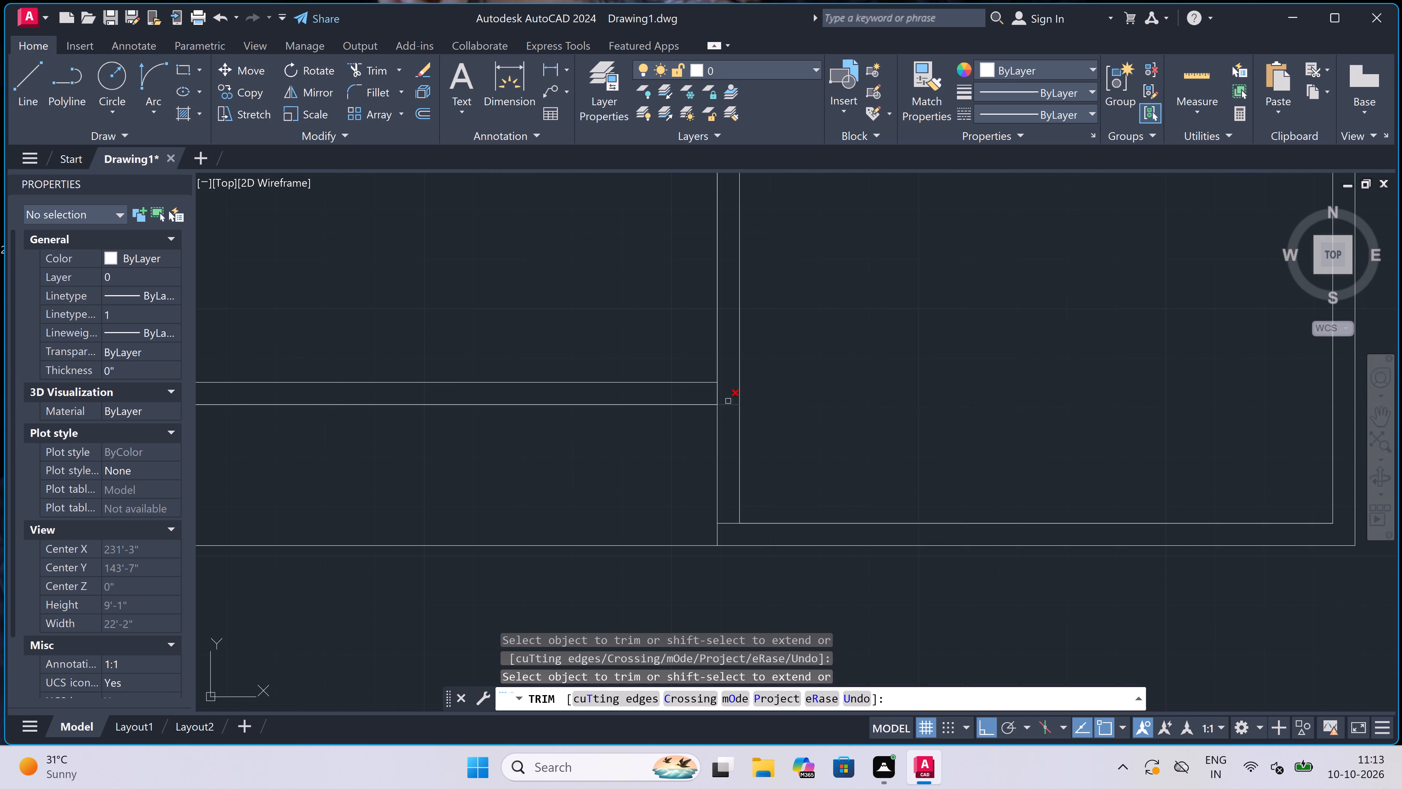
{"action": "left_click", "coordinate": [717, 396]}
{"action": "left_click", "coordinate": [718, 395]}
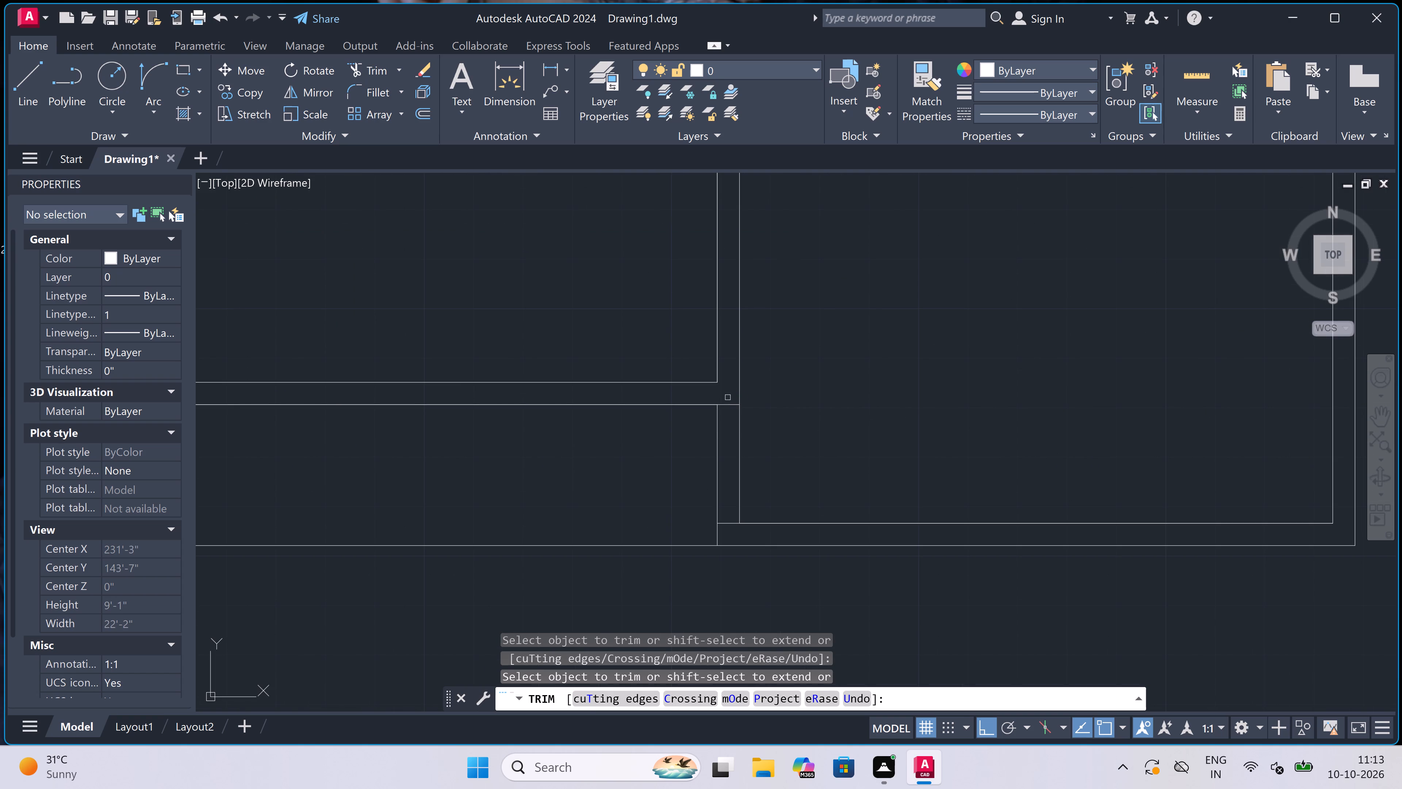
{"action": "left_click", "coordinate": [729, 397]}
{"action": "left_click", "coordinate": [733, 534]}
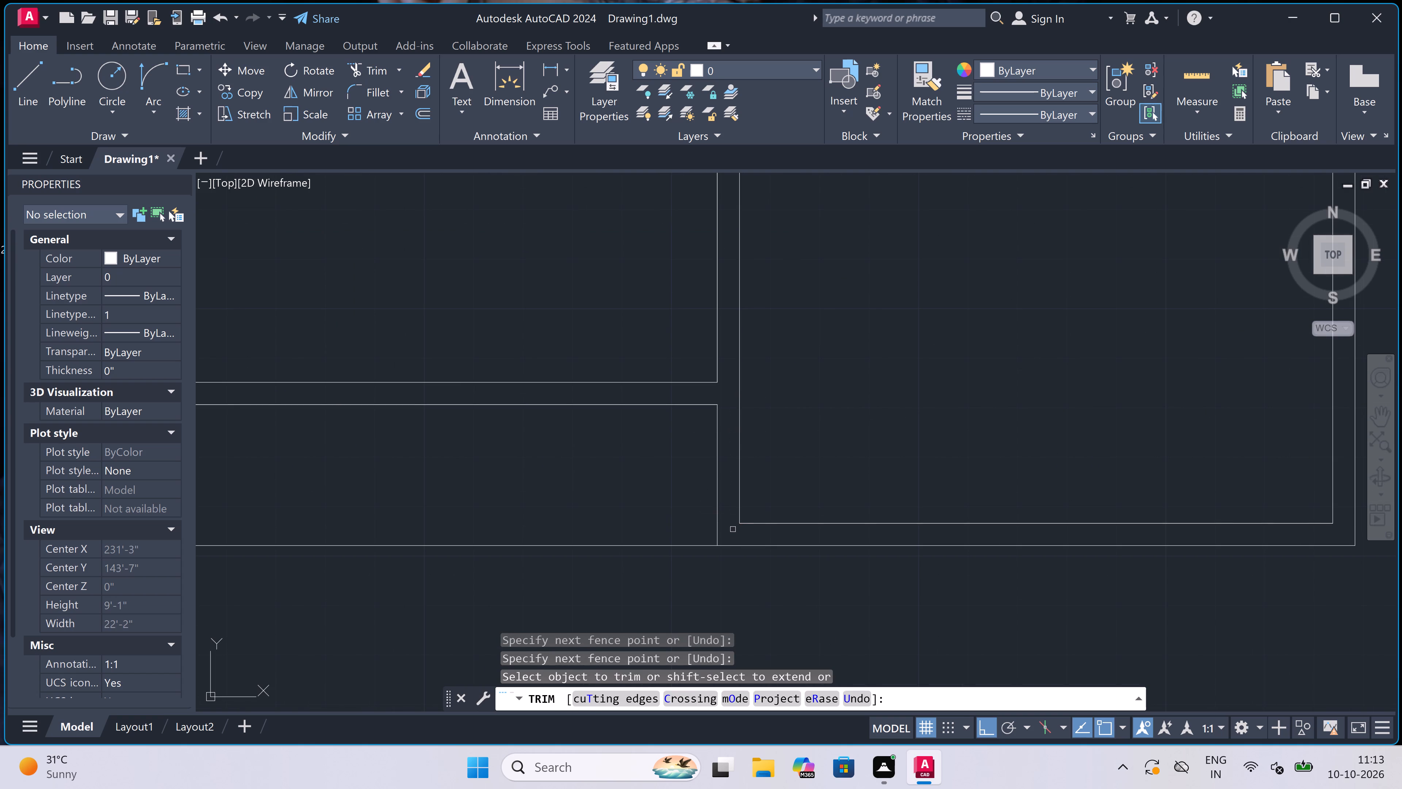
{"action": "scroll", "coordinate": [732, 512], "scroll_direction": "down", "scroll_amount": 4}
{"action": "scroll", "coordinate": [649, 491], "scroll_direction": "down", "scroll_amount": 1}
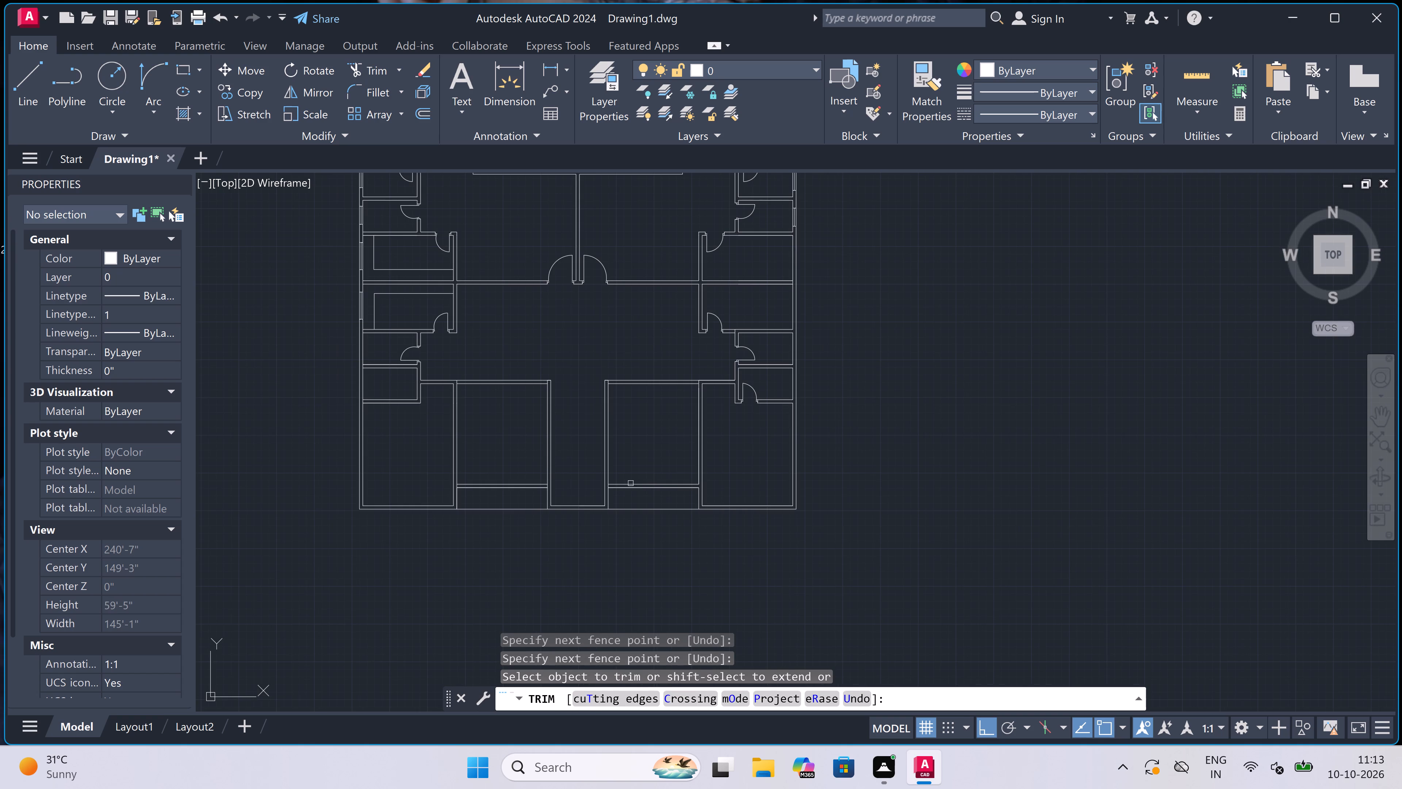
{"action": "scroll", "coordinate": [490, 472], "scroll_direction": "up", "scroll_amount": 1}
{"action": "key", "text": "Escape"}
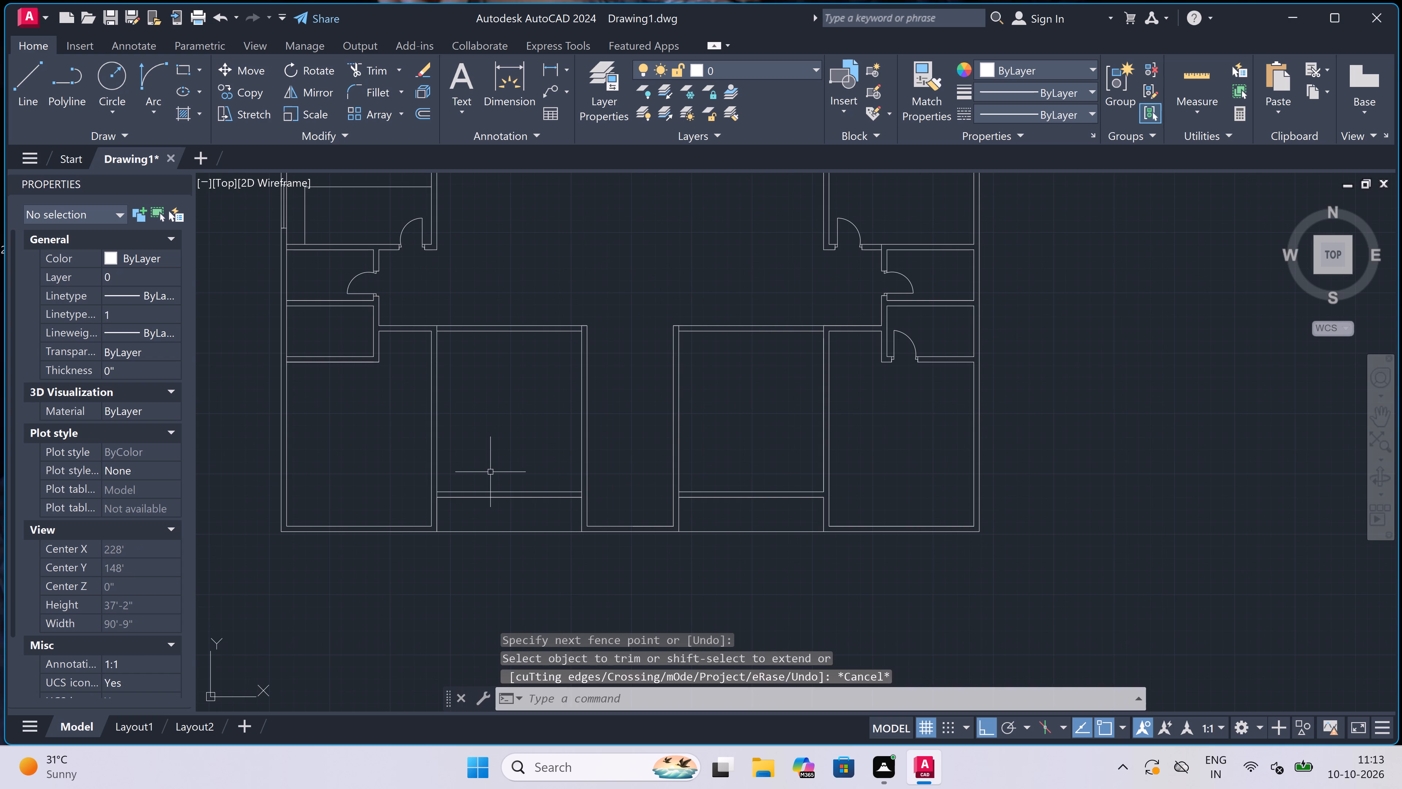
Draw a door jamb across the left horizontal partition near its left end, with a 2" stop from its midpoint and a 2' door leaf downward.
{"action": "type", "text": "l"}
{"action": "key", "text": "space"}
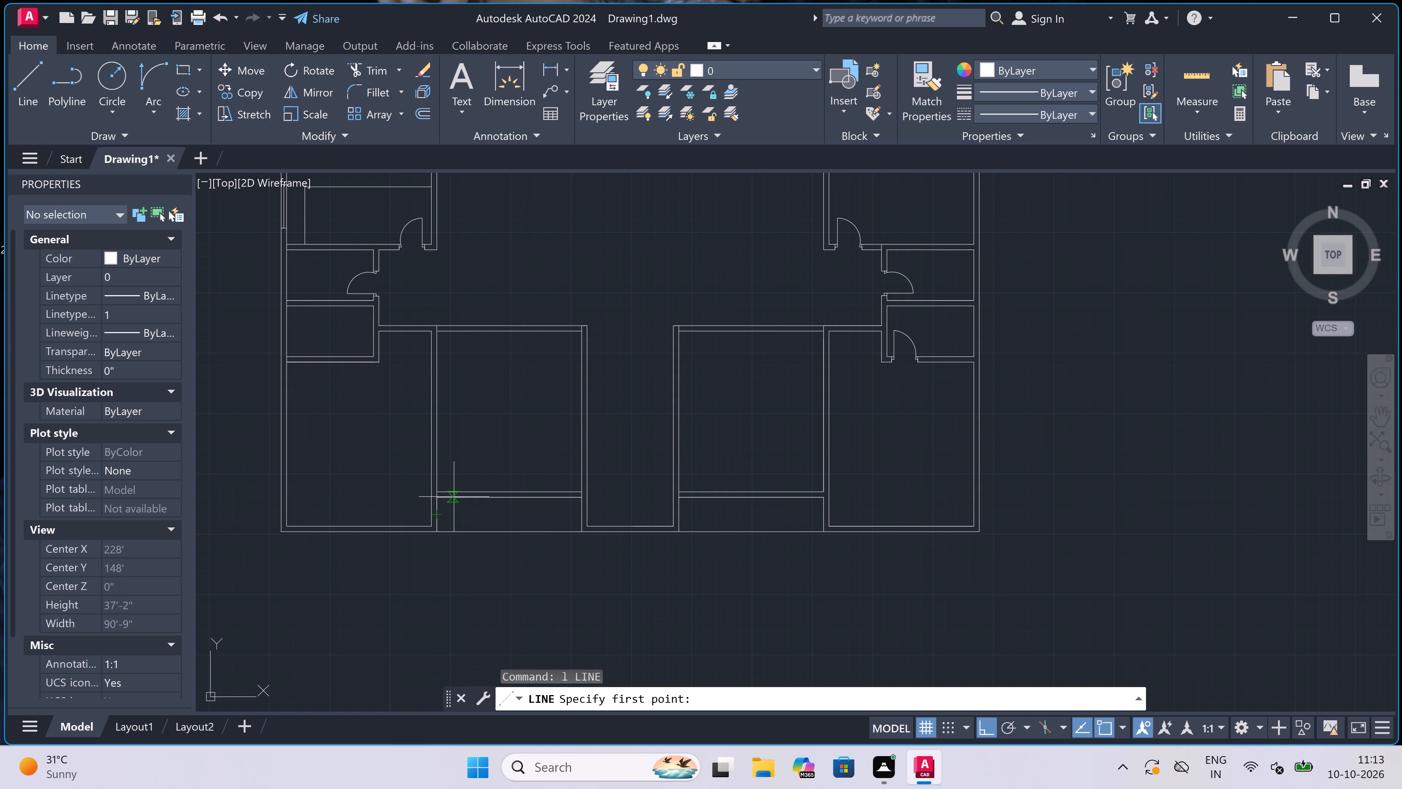
{"action": "scroll", "coordinate": [459, 502], "scroll_direction": "up", "scroll_amount": 2}
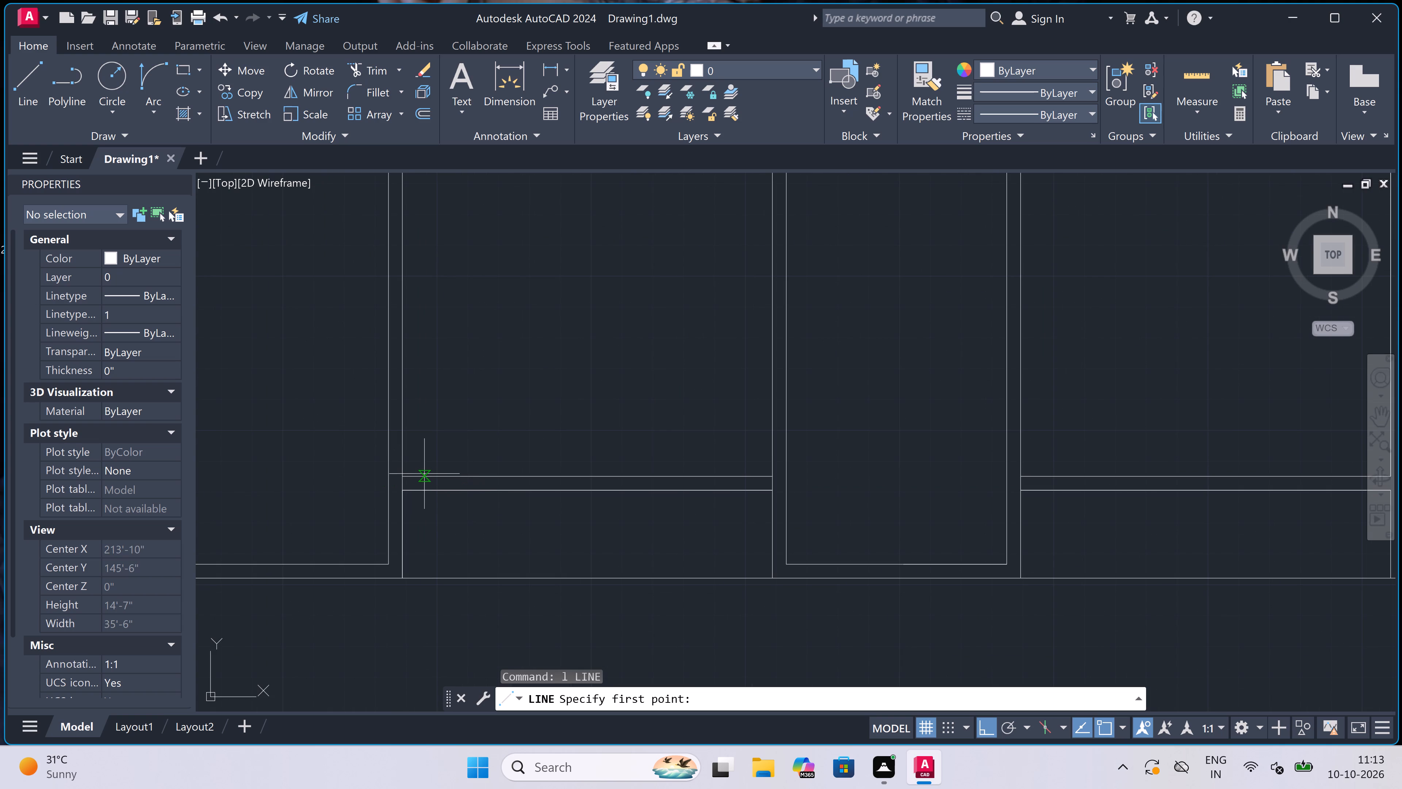
{"action": "left_click", "coordinate": [422, 474]}
{"action": "scroll", "coordinate": [421, 492], "scroll_direction": "up", "scroll_amount": 1}
{"action": "left_click", "coordinate": [421, 491]}
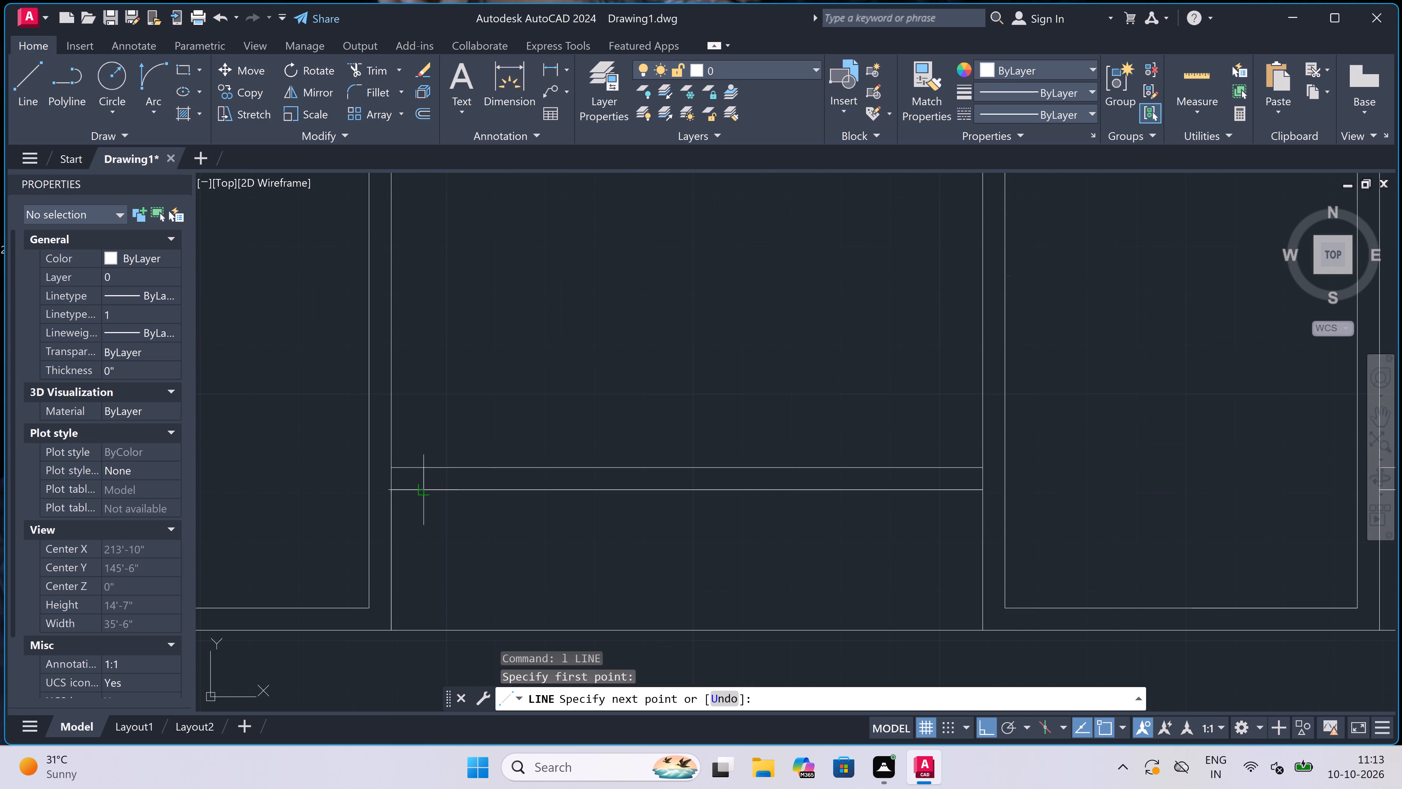
{"action": "left_click", "coordinate": [422, 483]}
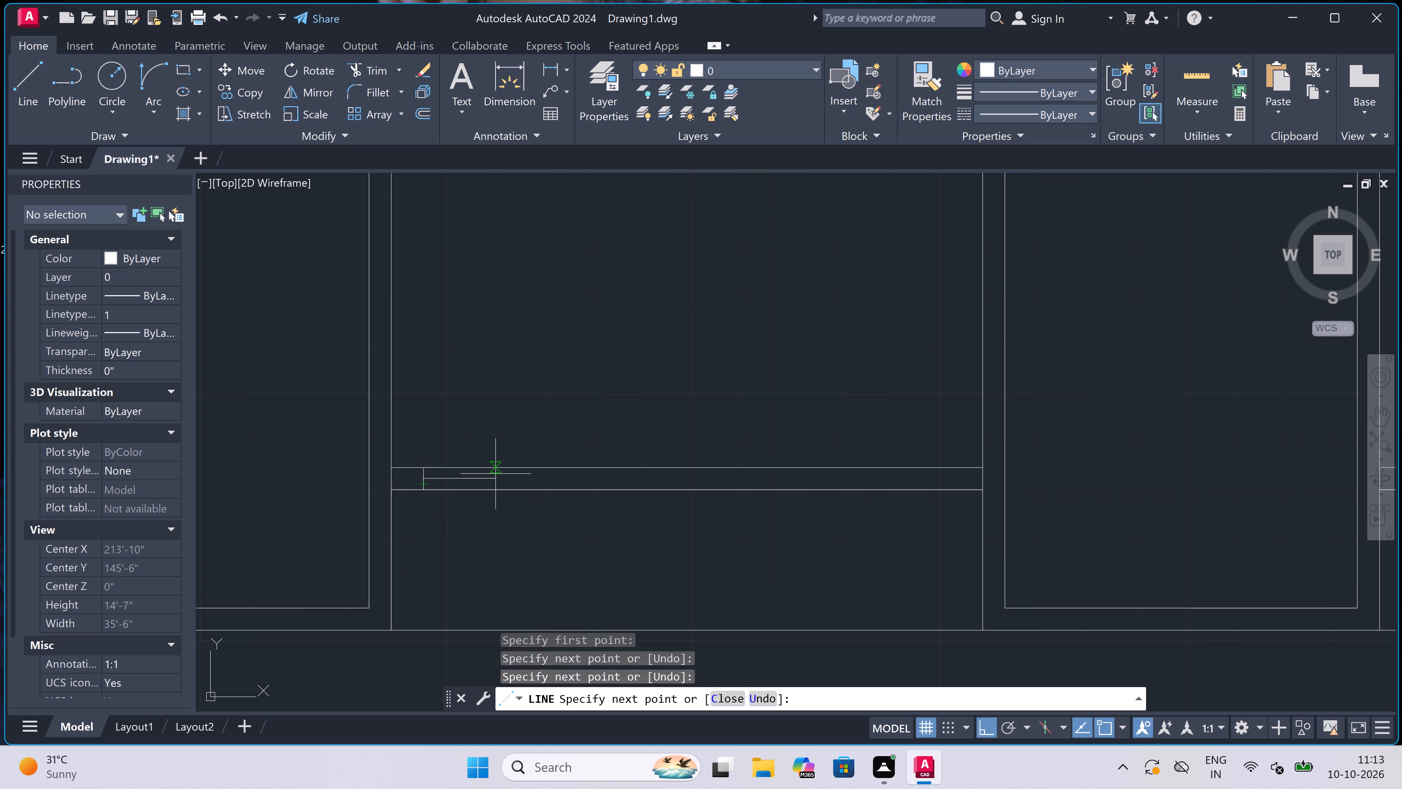
{"action": "key", "text": "2"}
{"action": "type", "text": "\""}
{"action": "key", "text": "space"}
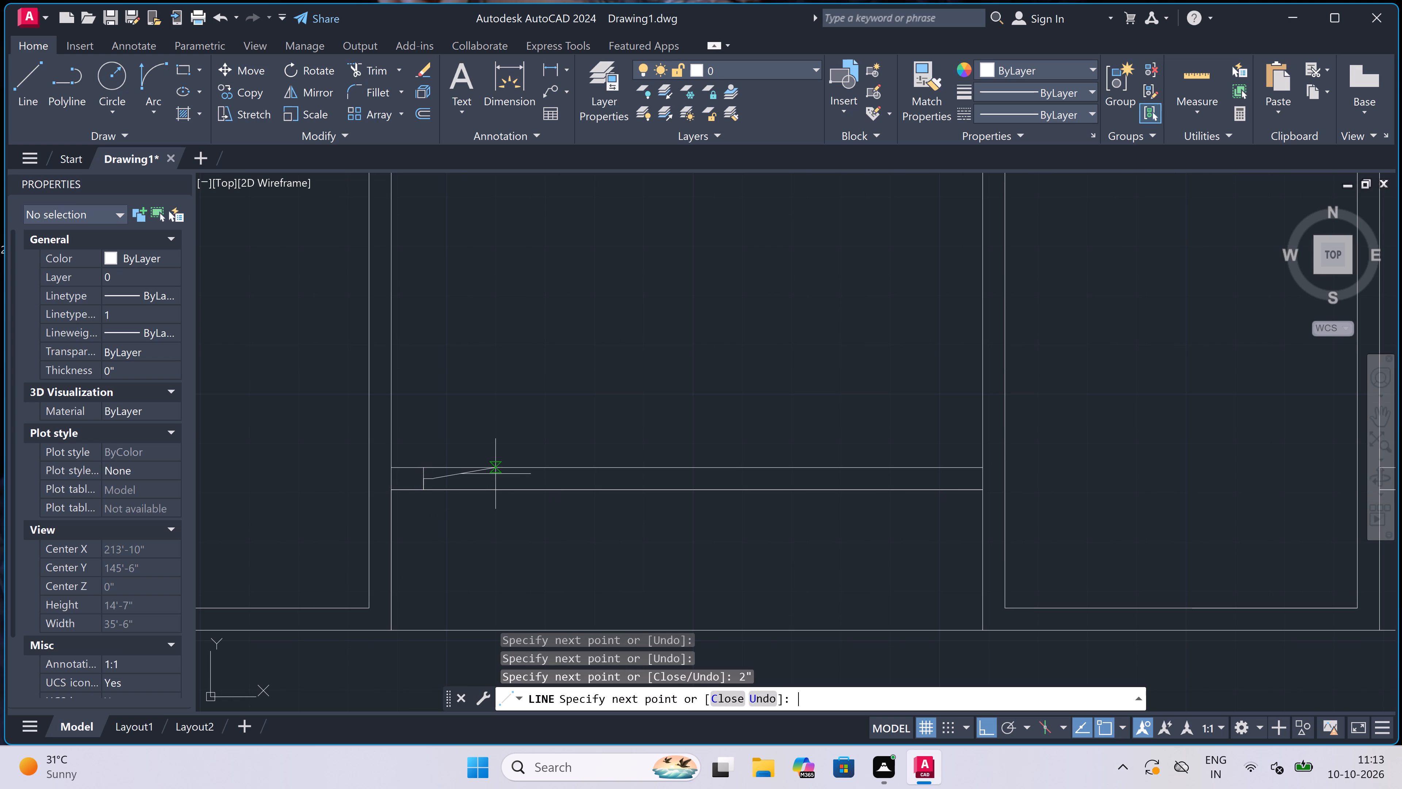
{"action": "type", "text": "2'"}
{"action": "key", "text": "space"}
{"action": "key", "text": "Escape"}
Draw the opposite door jamb across the same horizontal partition, with a 2" stop from its midpoint toward the door leaf.
{"action": "key", "text": "space"}
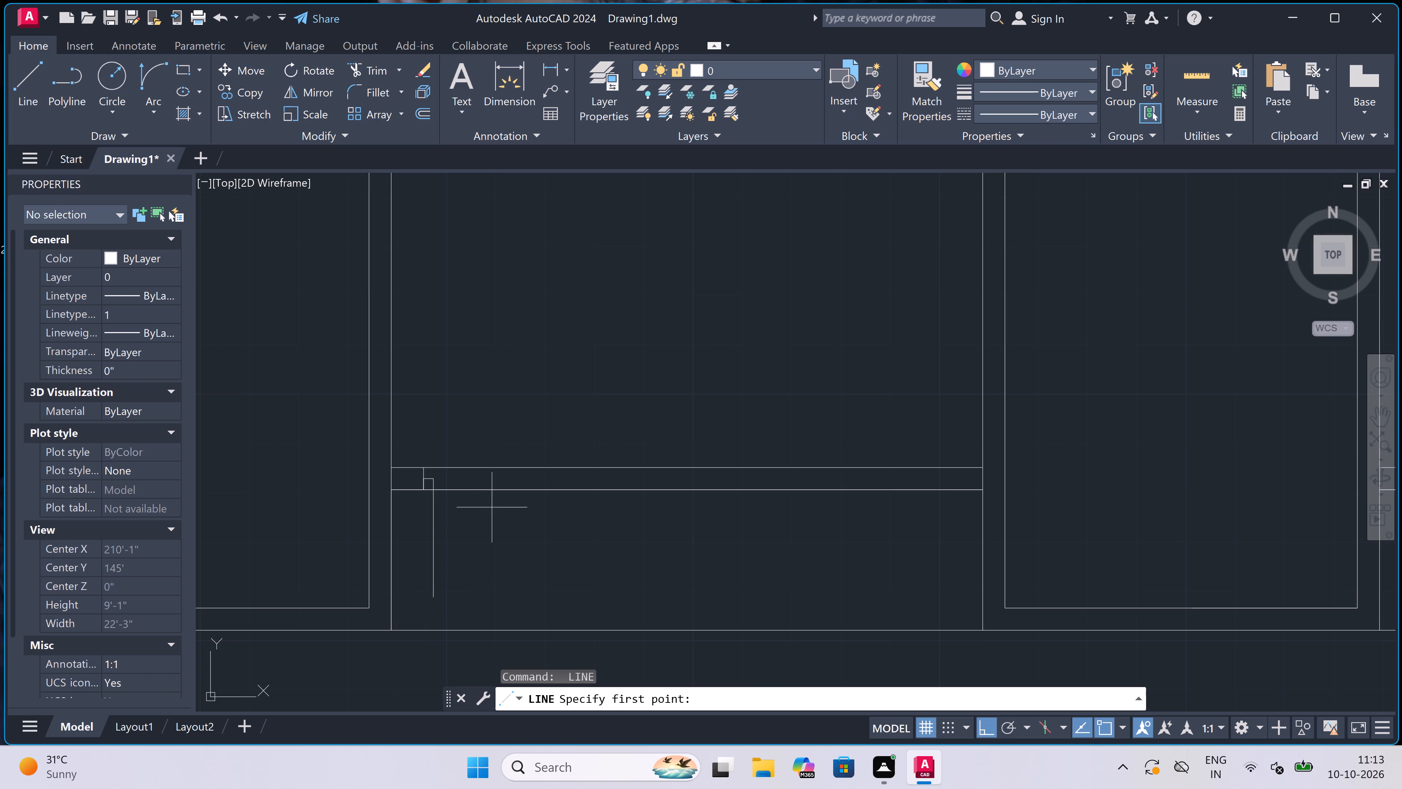
{"action": "left_click", "coordinate": [538, 487]}
{"action": "double_click", "coordinate": [541, 467]}
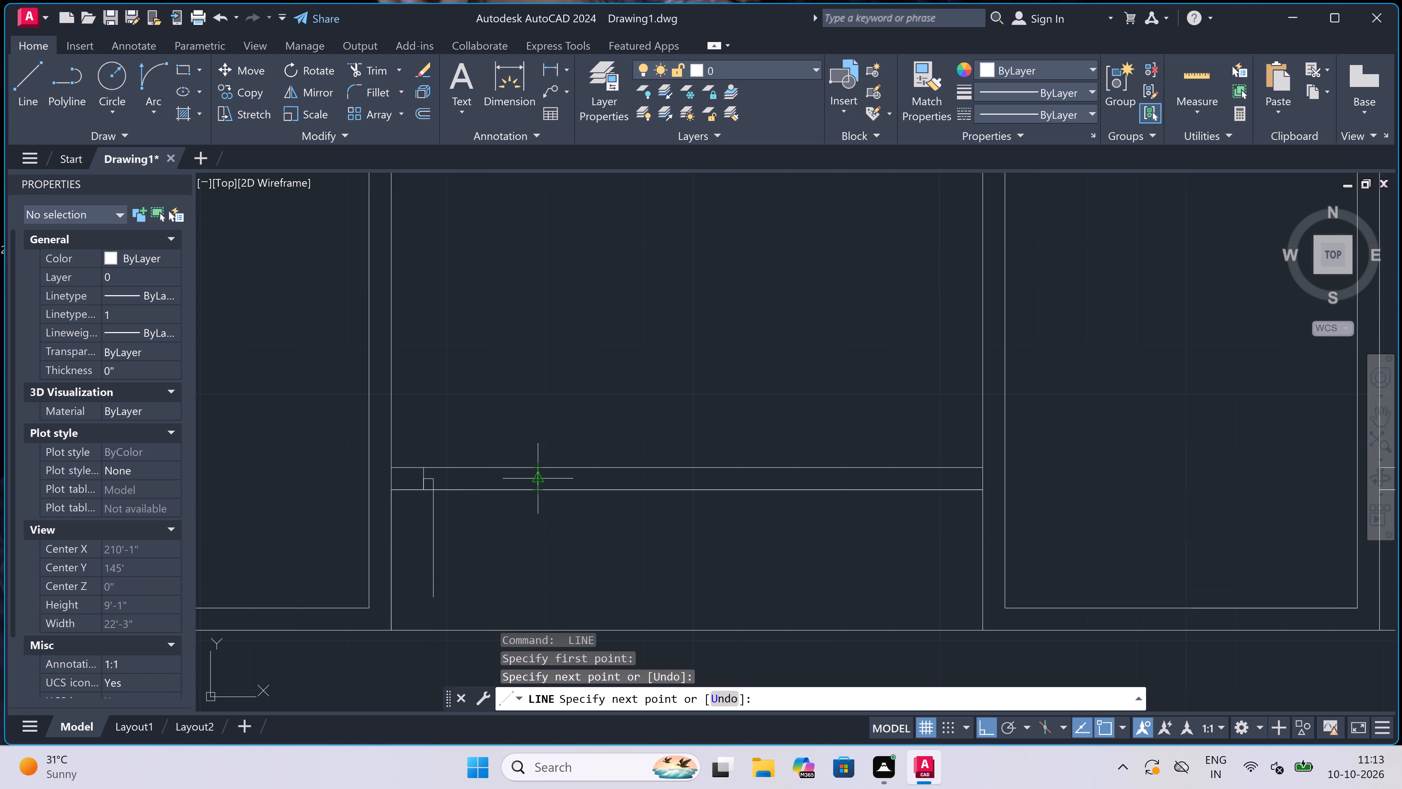
{"action": "left_click", "coordinate": [539, 480]}
{"action": "type", "text": "2\""}
{"action": "key", "text": "space"}
{"action": "key", "text": "Escape"}
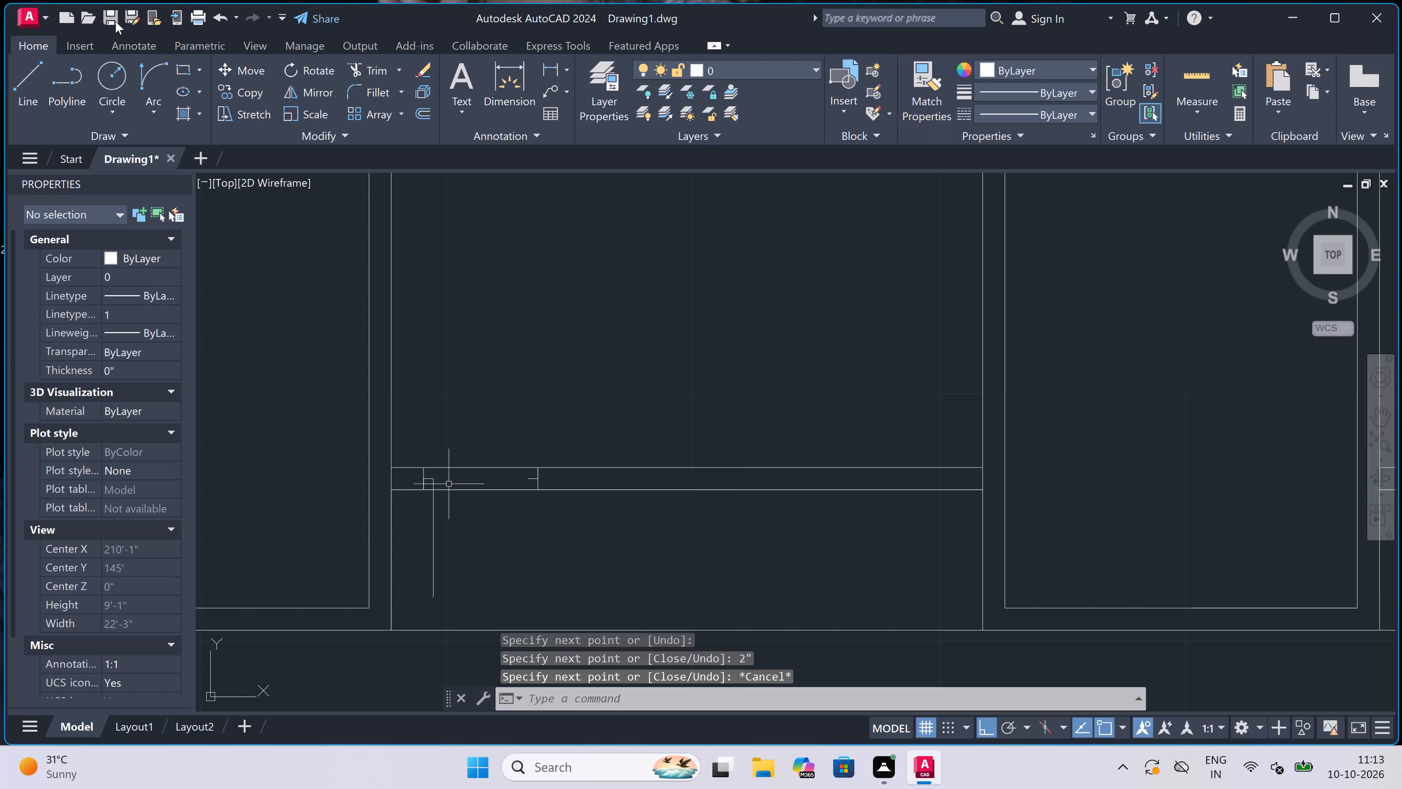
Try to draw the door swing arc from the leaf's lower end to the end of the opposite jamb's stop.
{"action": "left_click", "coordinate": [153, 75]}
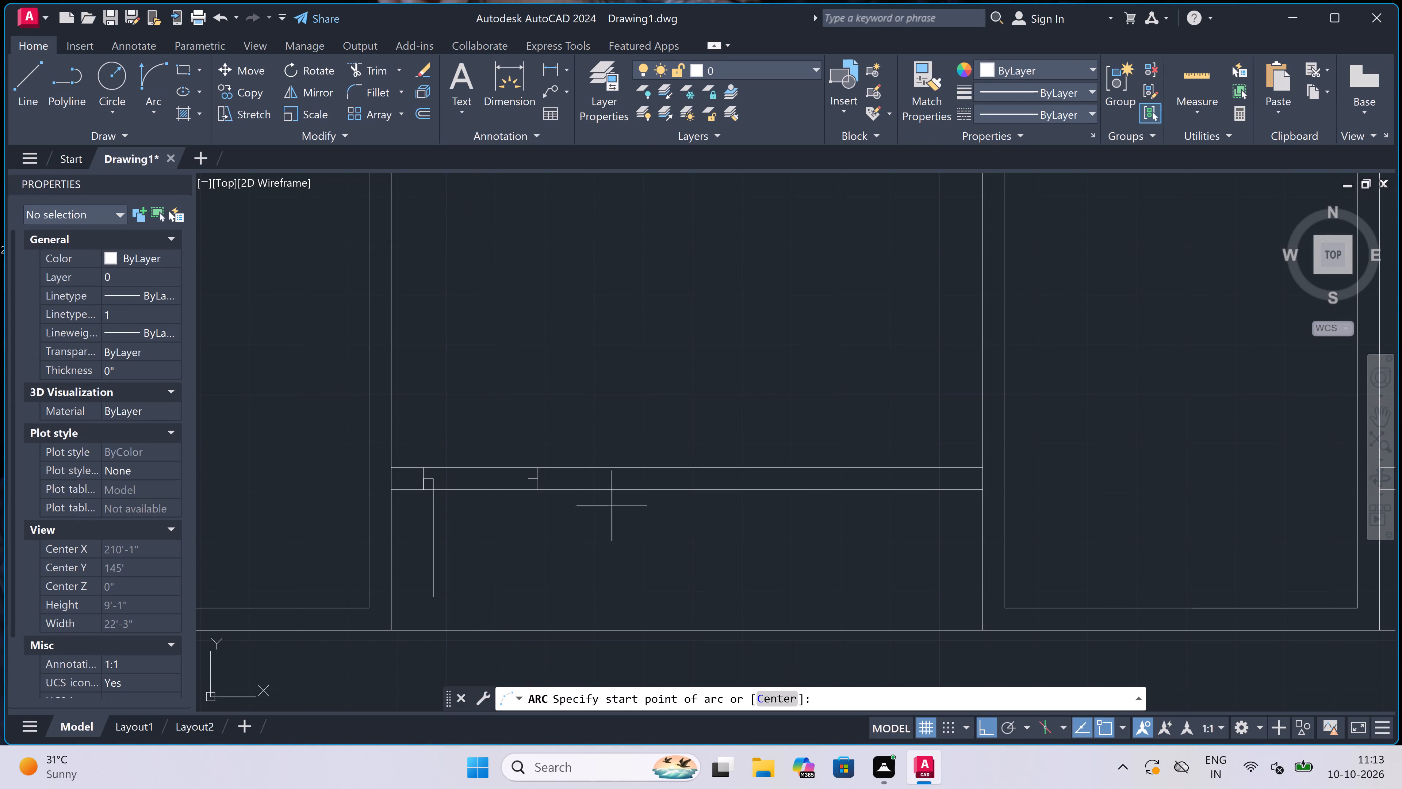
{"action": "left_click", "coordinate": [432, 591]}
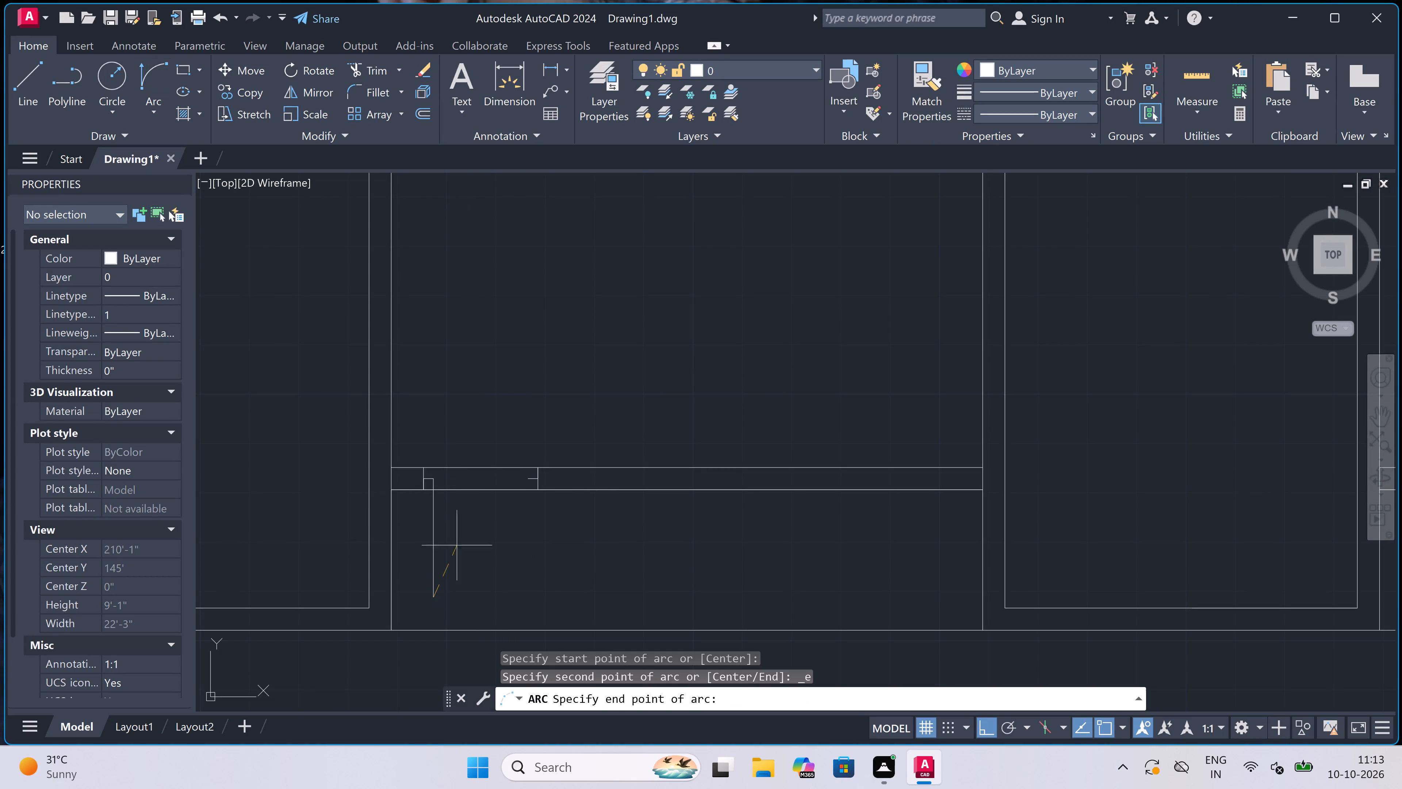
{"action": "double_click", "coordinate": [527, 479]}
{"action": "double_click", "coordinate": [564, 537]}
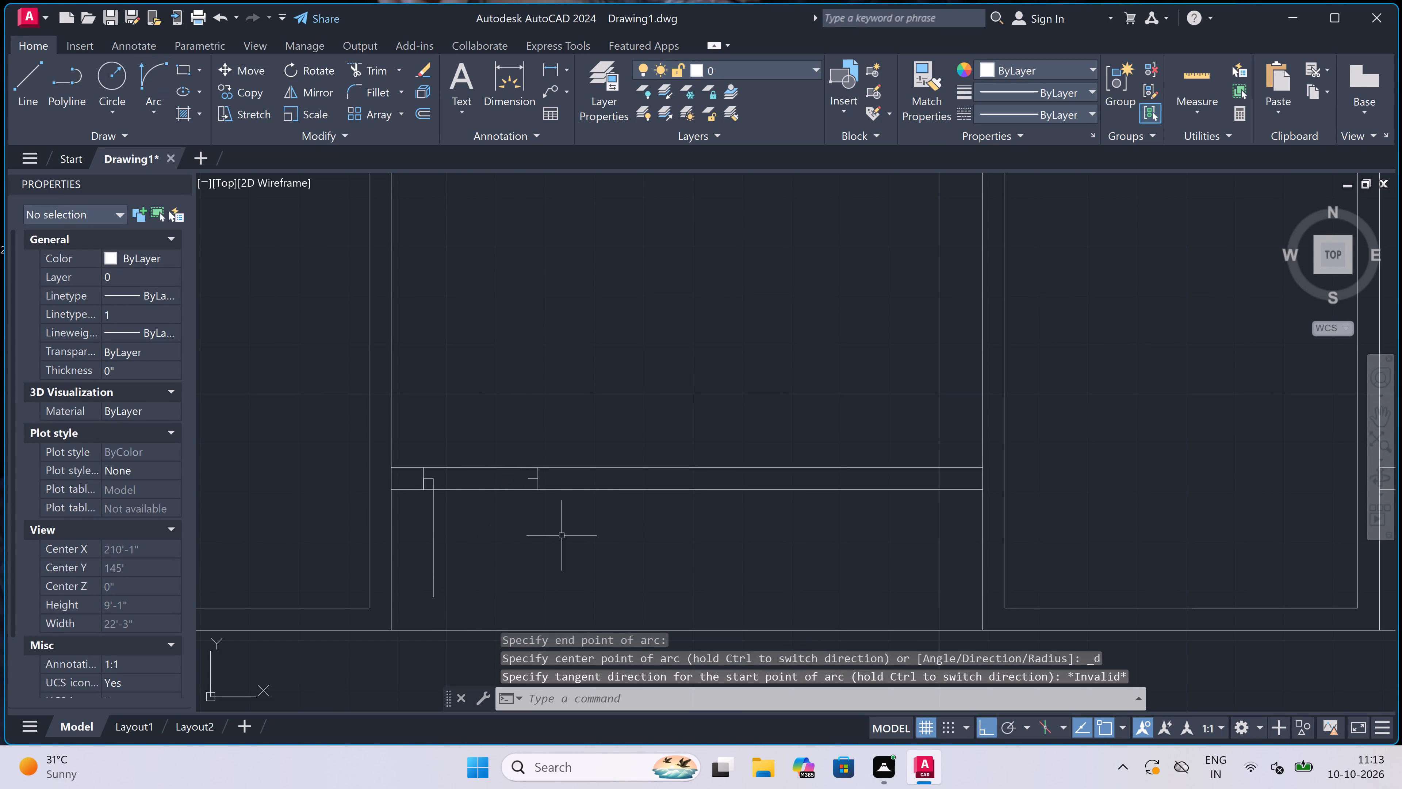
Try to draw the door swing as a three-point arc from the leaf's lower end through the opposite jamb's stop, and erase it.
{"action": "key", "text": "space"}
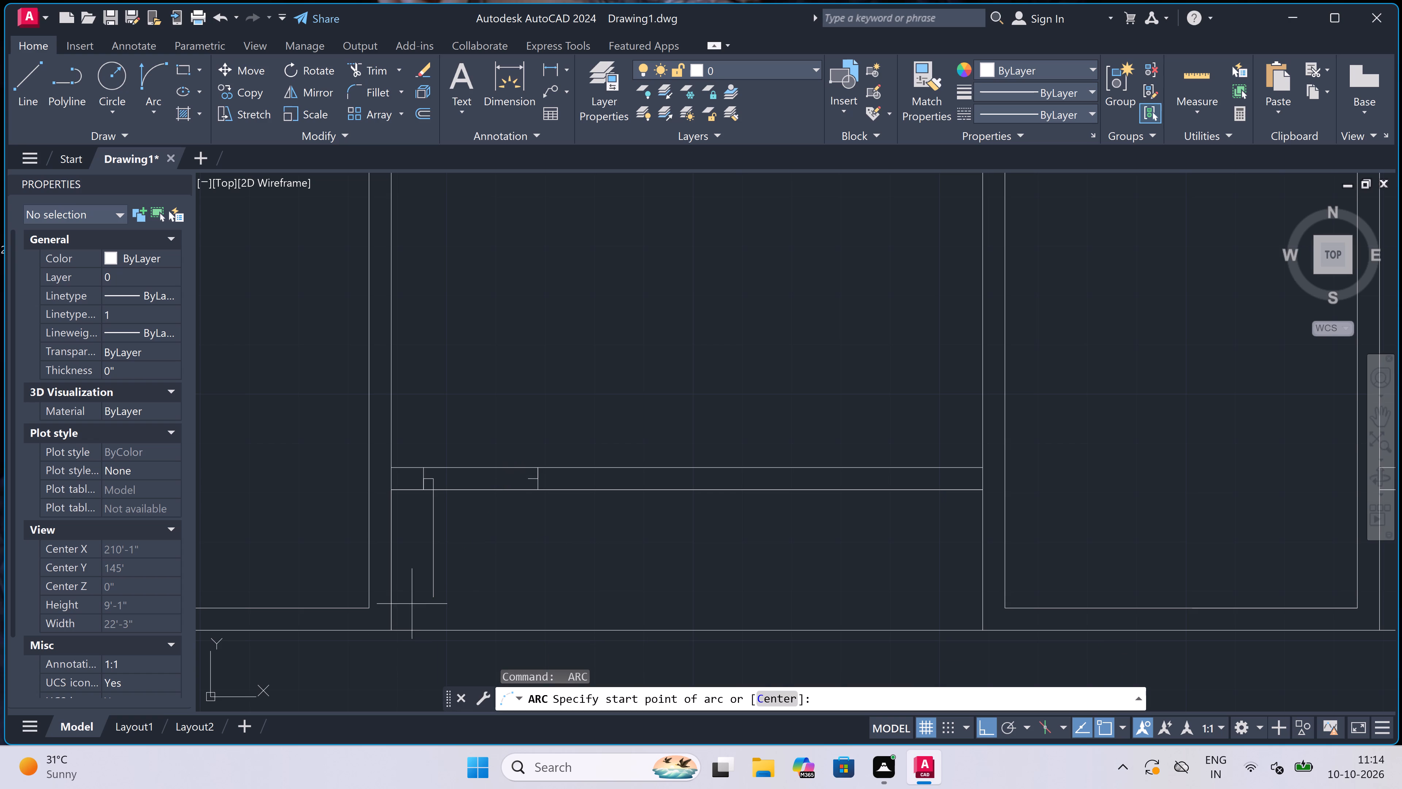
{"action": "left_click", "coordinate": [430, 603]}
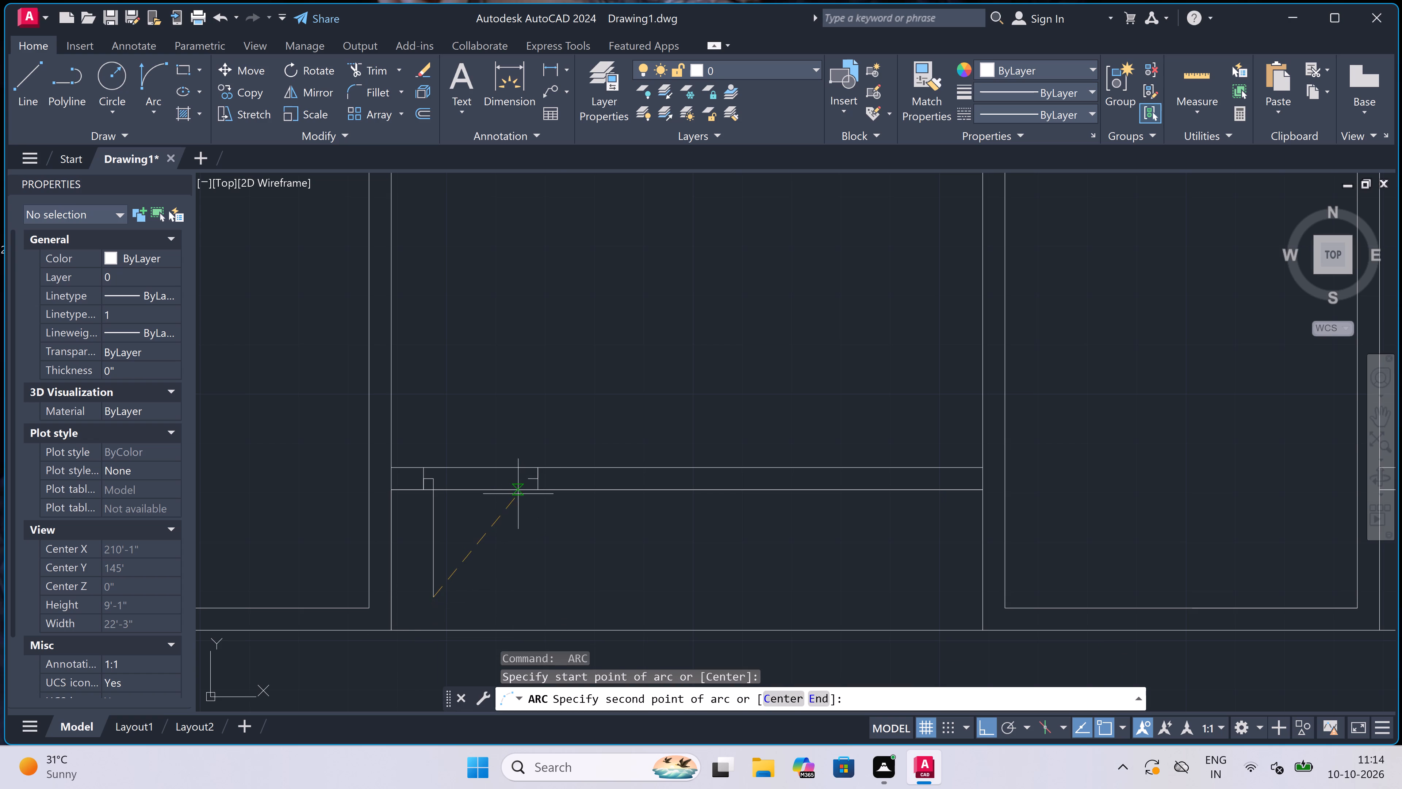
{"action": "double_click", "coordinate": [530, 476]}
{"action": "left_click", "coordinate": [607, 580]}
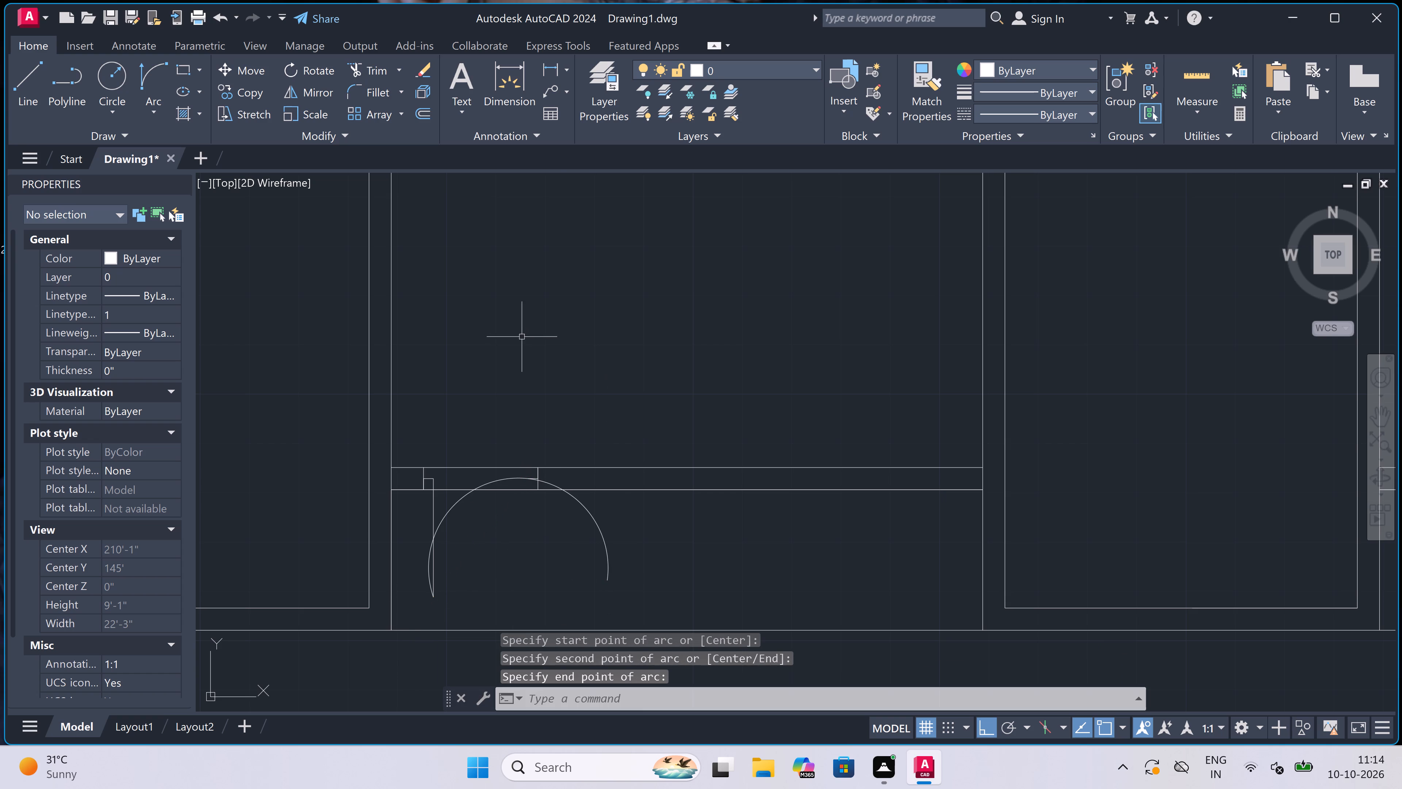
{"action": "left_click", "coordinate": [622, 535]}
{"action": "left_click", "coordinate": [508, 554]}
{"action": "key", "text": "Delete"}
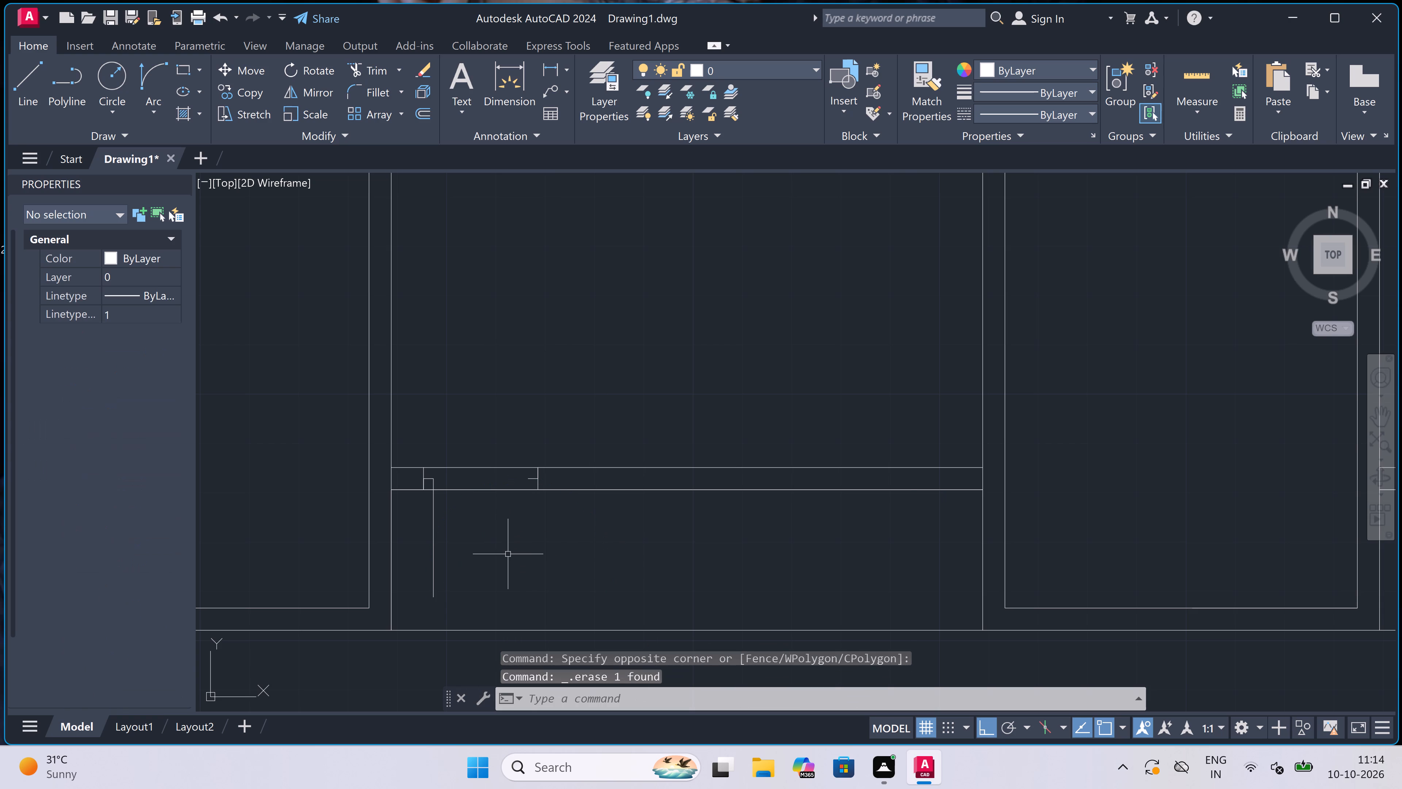
Draw the door swing as a start-end-direction arc from the leaf's lower end to the opposite stop's end, starting tangent horizontally toward that jamb.
{"action": "left_click", "coordinate": [159, 75]}
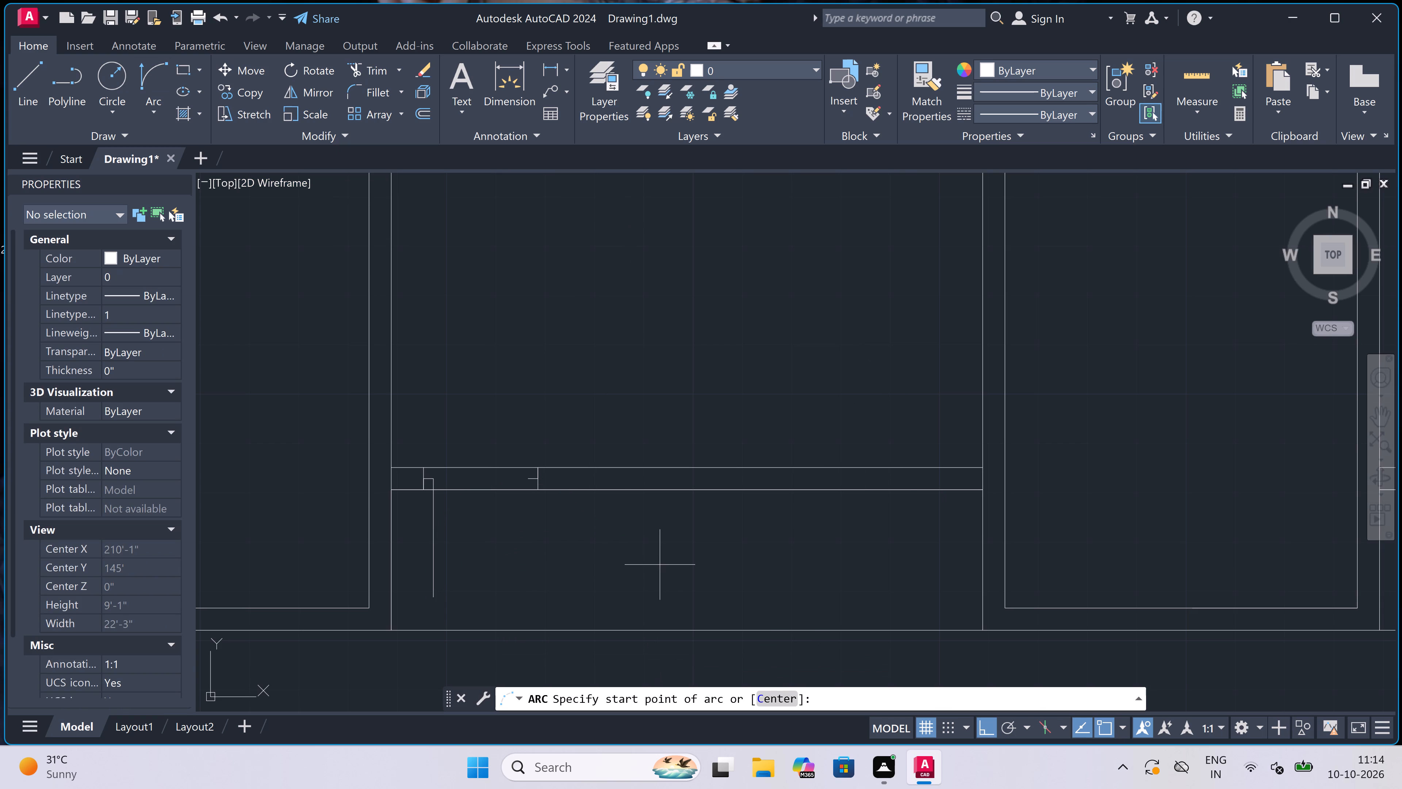
{"action": "left_click", "coordinate": [432, 594]}
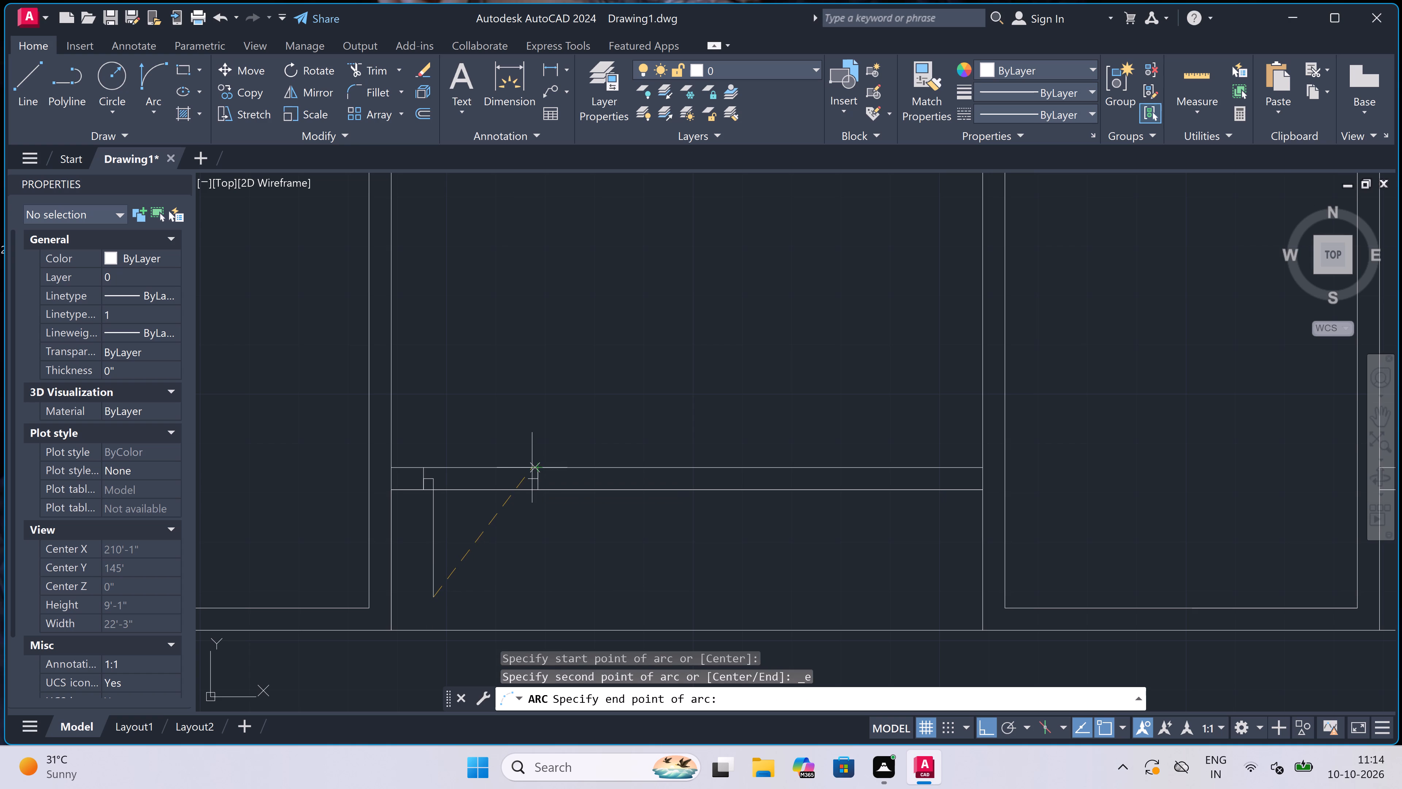
{"action": "left_click", "coordinate": [529, 478]}
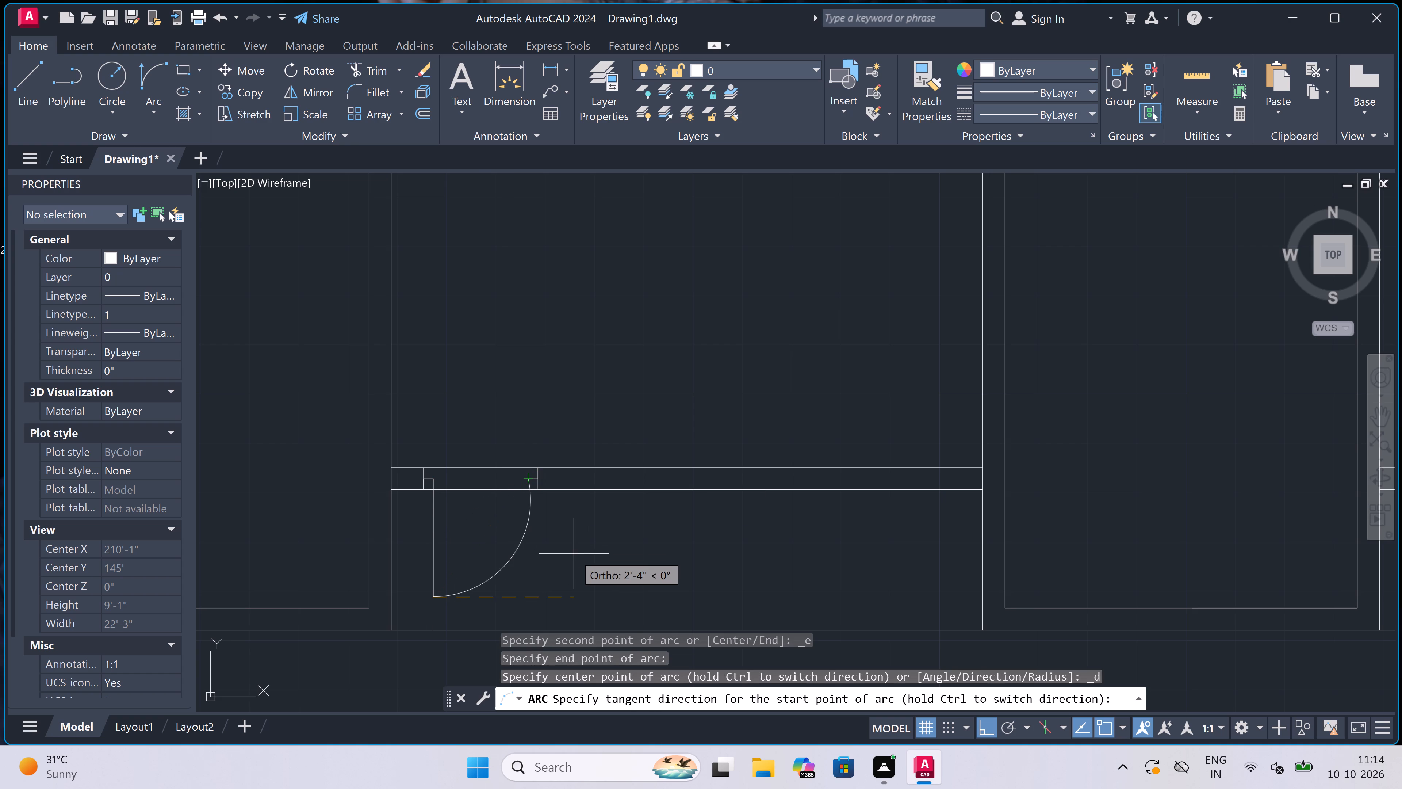
{"action": "left_click", "coordinate": [575, 554]}
Trim both lines of the left horizontal partition across the door opening between the two jambs.
{"action": "type", "text": "tr"}
{"action": "key", "text": "space"}
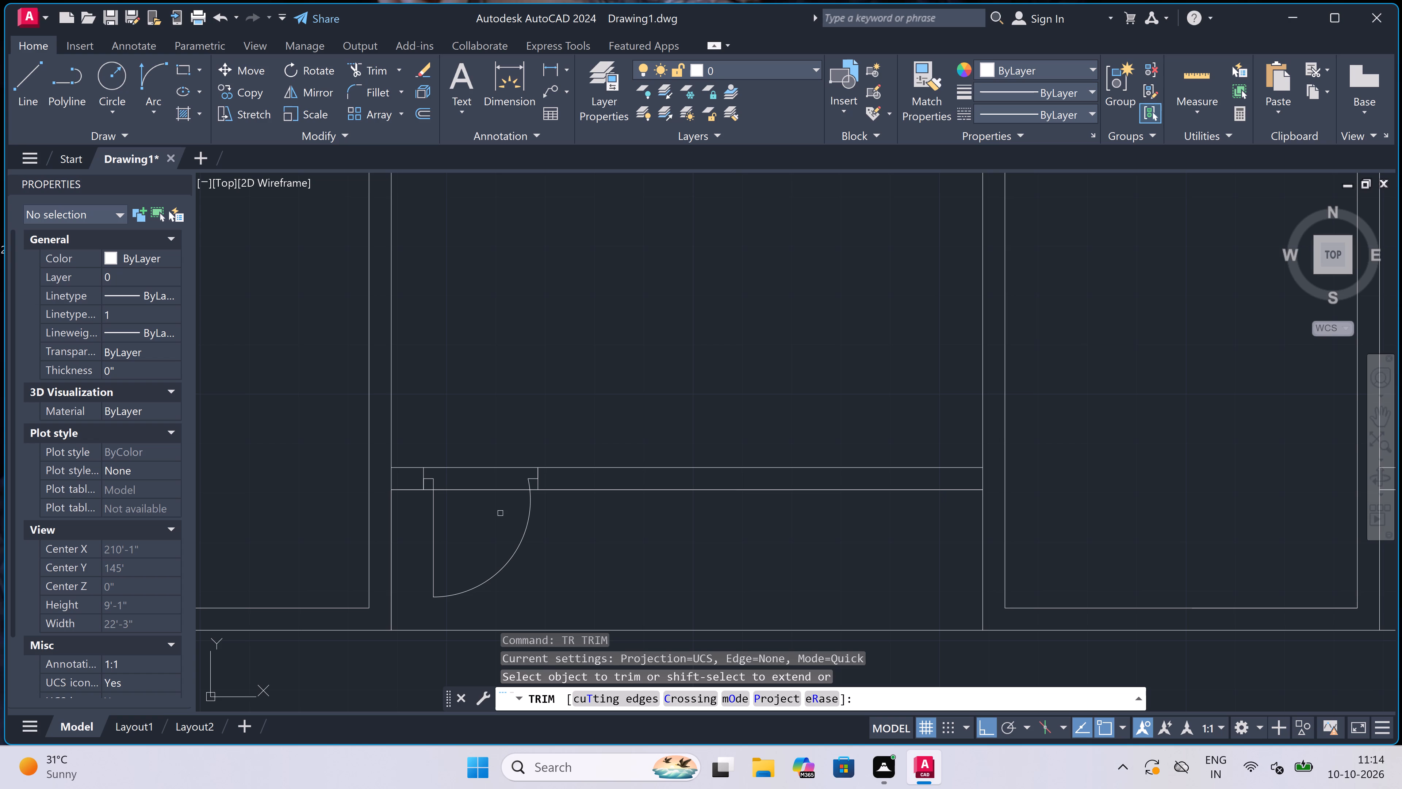
{"action": "left_click", "coordinate": [477, 498]}
{"action": "left_click", "coordinate": [482, 420]}
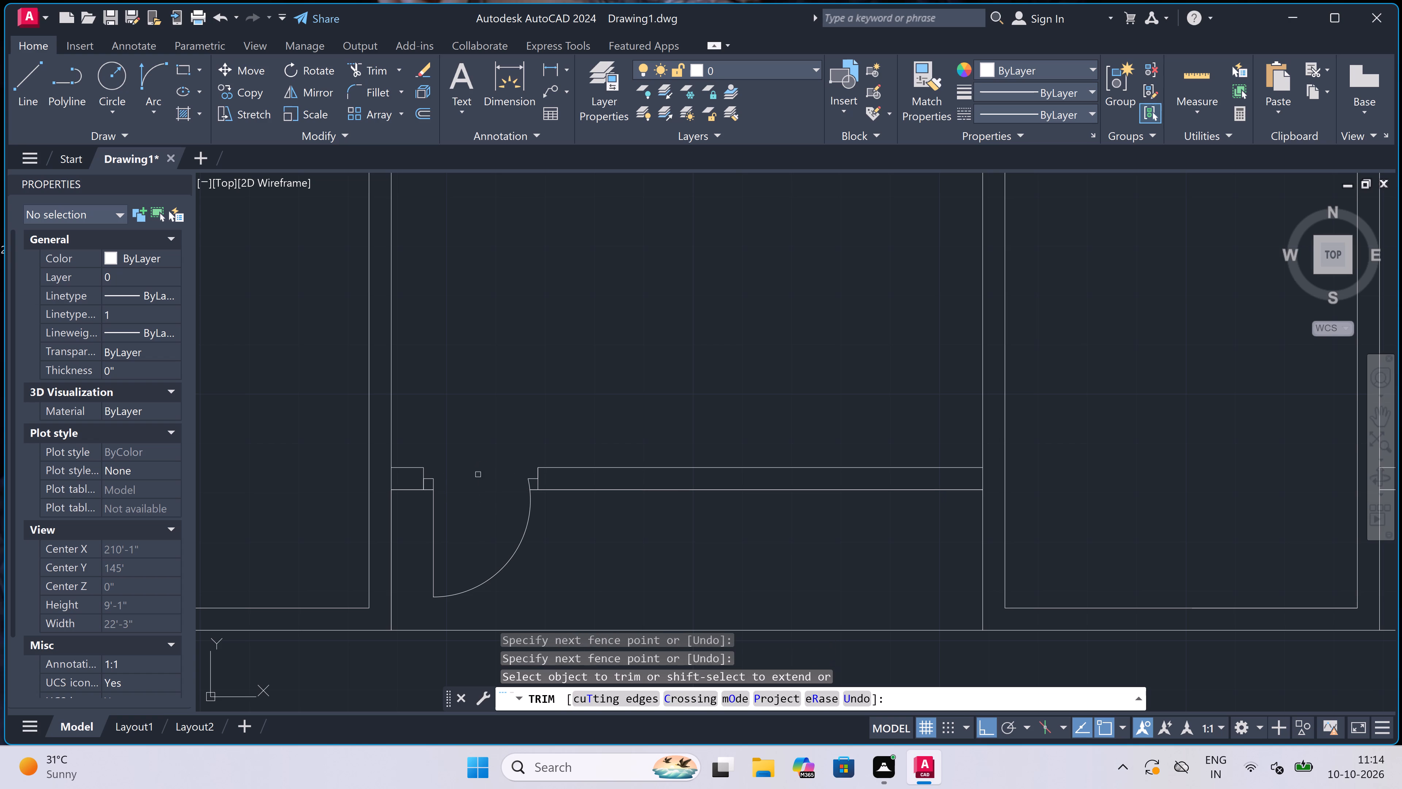
Trim the vertical wall faces between the left horizontal partition's two lines at both of its ends.
{"action": "scroll", "coordinate": [400, 482], "scroll_direction": "up", "scroll_amount": 2}
{"action": "left_click", "coordinate": [399, 477]}
{"action": "left_click", "coordinate": [363, 468]}
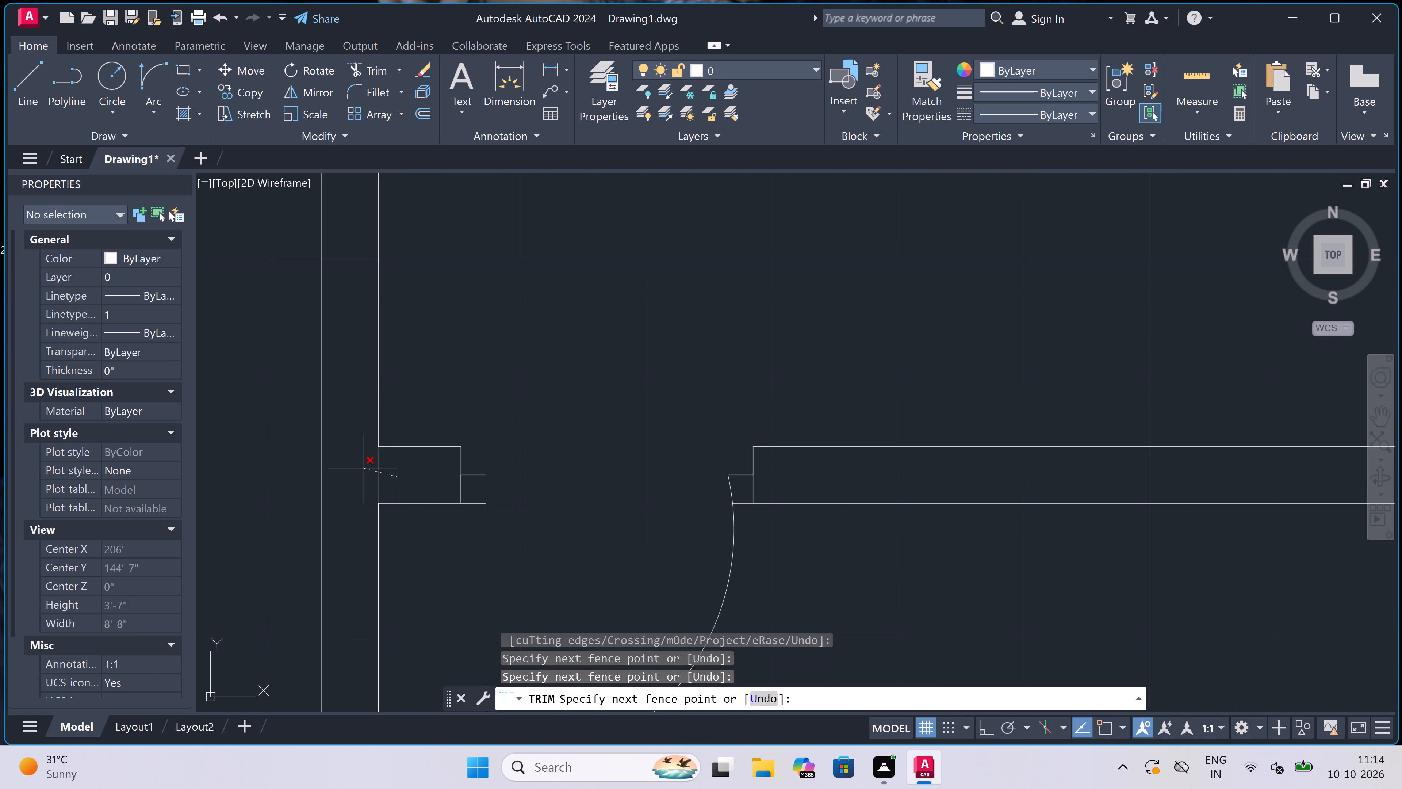
{"action": "scroll", "coordinate": [363, 468], "scroll_direction": "down", "scroll_amount": 4}
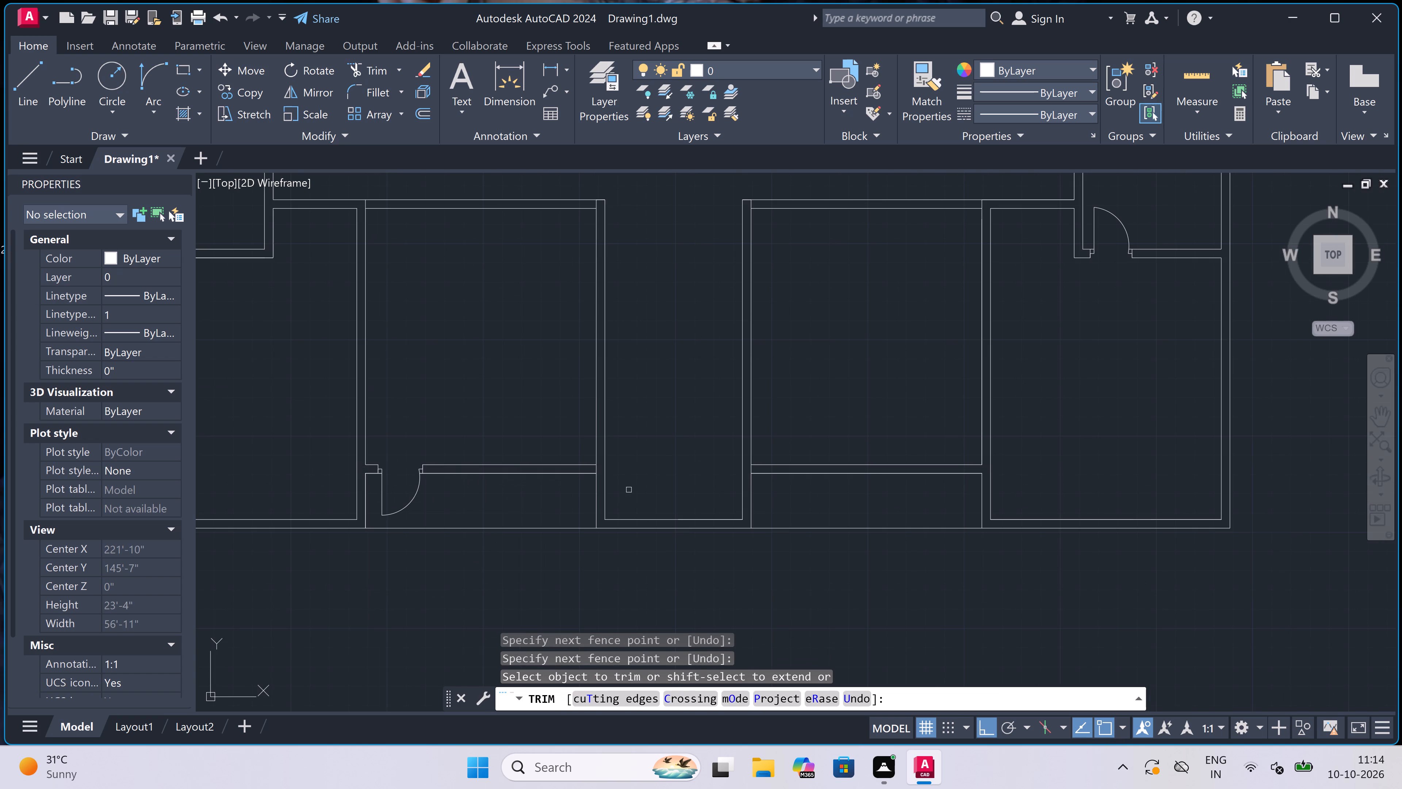
{"action": "scroll", "coordinate": [599, 480], "scroll_direction": "up", "scroll_amount": 4}
{"action": "left_click", "coordinate": [594, 450]}
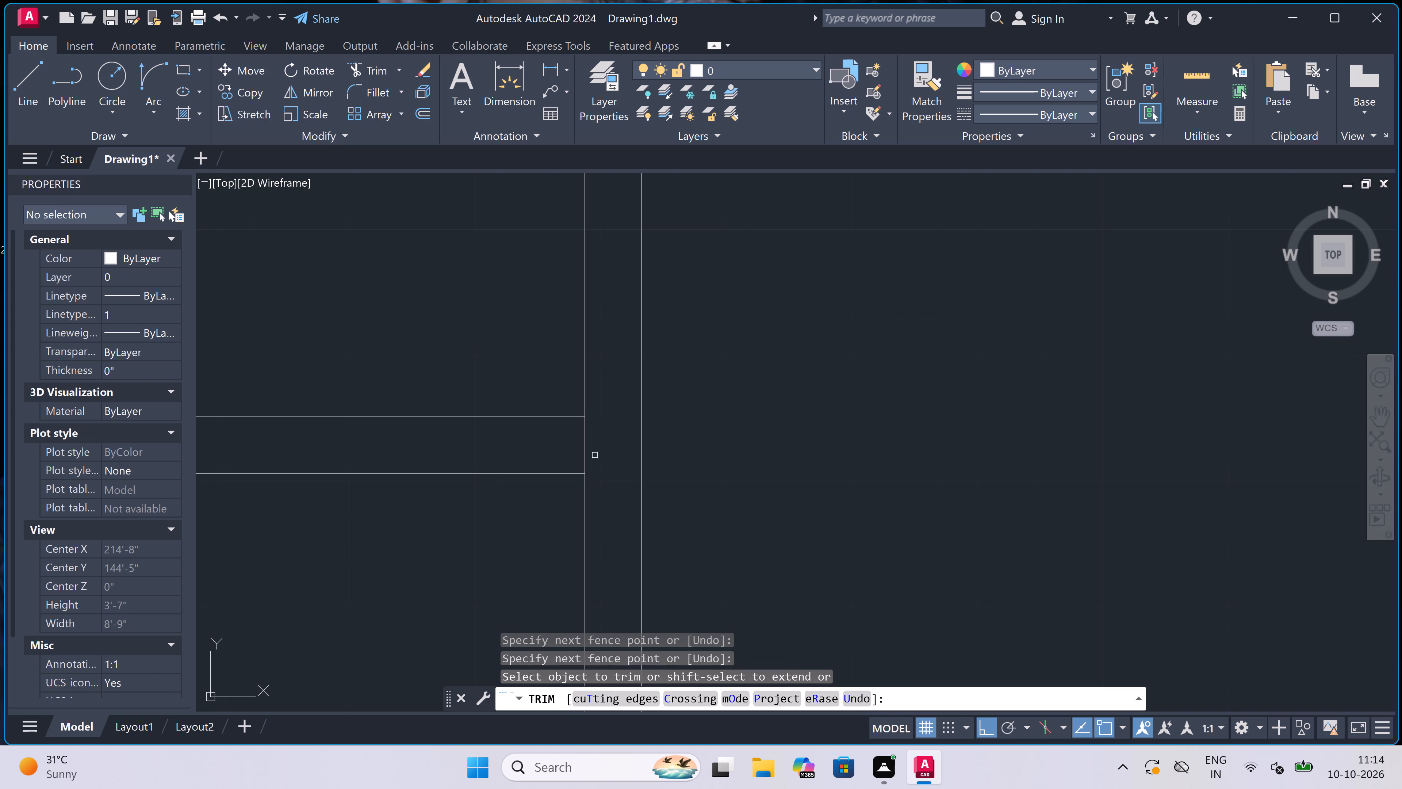
{"action": "left_click", "coordinate": [583, 445]}
Trim the vertical wall face between the right horizontal partition's two lines at its left end.
{"action": "scroll", "coordinate": [563, 442], "scroll_direction": "down", "scroll_amount": 6}
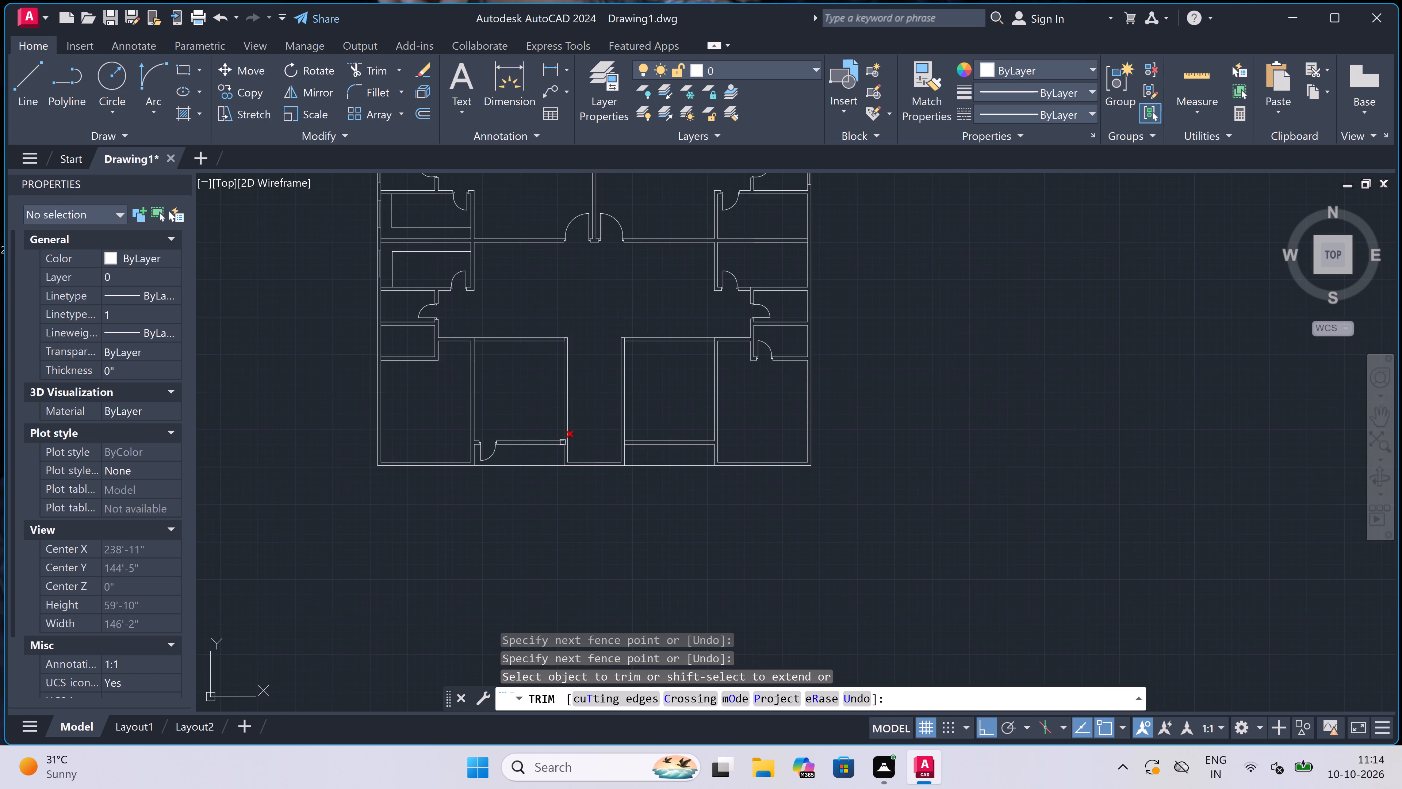
{"action": "scroll", "coordinate": [616, 445], "scroll_direction": "up", "scroll_amount": 2}
{"action": "scroll", "coordinate": [652, 448], "scroll_direction": "up", "scroll_amount": 2}
{"action": "scroll", "coordinate": [603, 426], "scroll_direction": "up", "scroll_amount": 1}
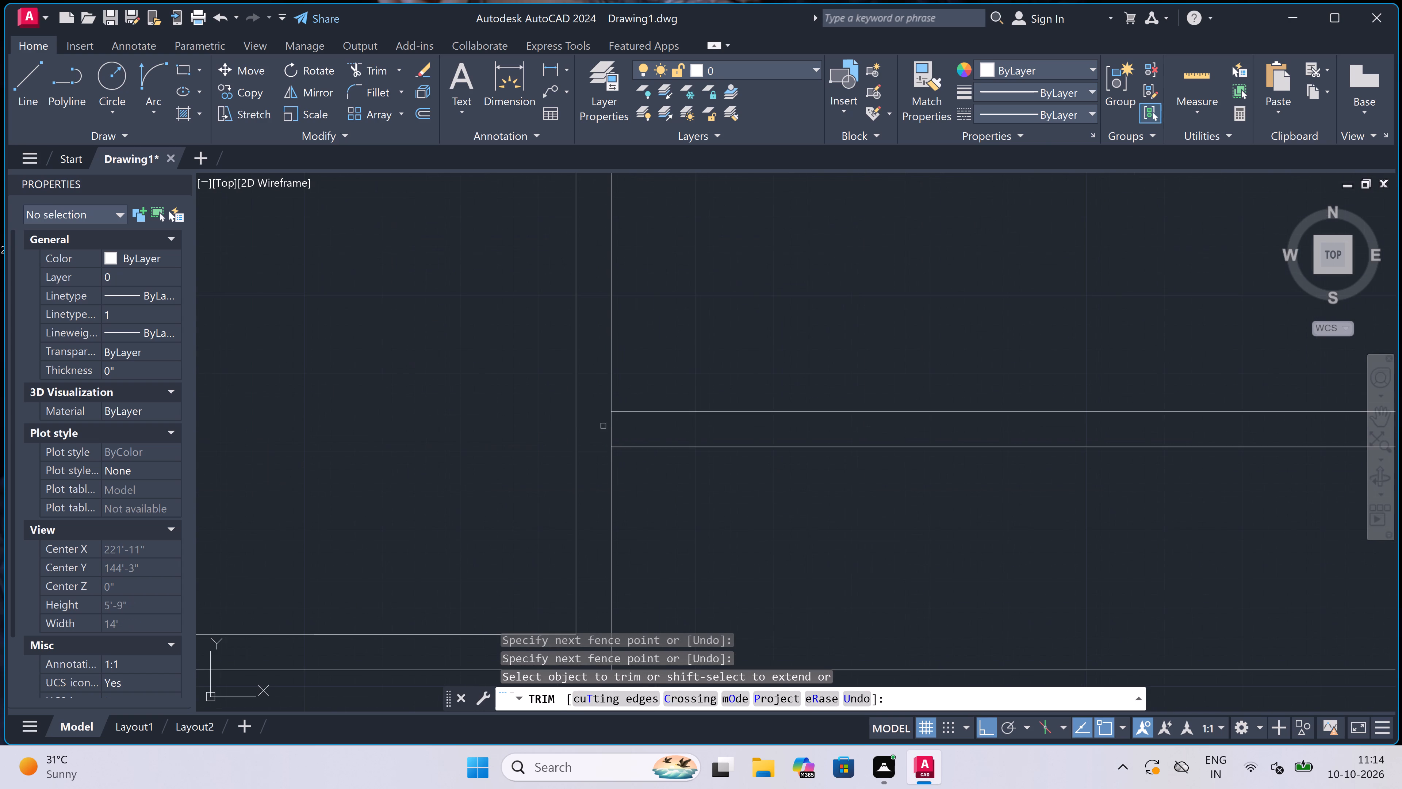
{"action": "left_click", "coordinate": [603, 426]}
{"action": "left_click", "coordinate": [620, 428]}
{"action": "scroll", "coordinate": [621, 428], "scroll_direction": "down", "scroll_amount": 5}
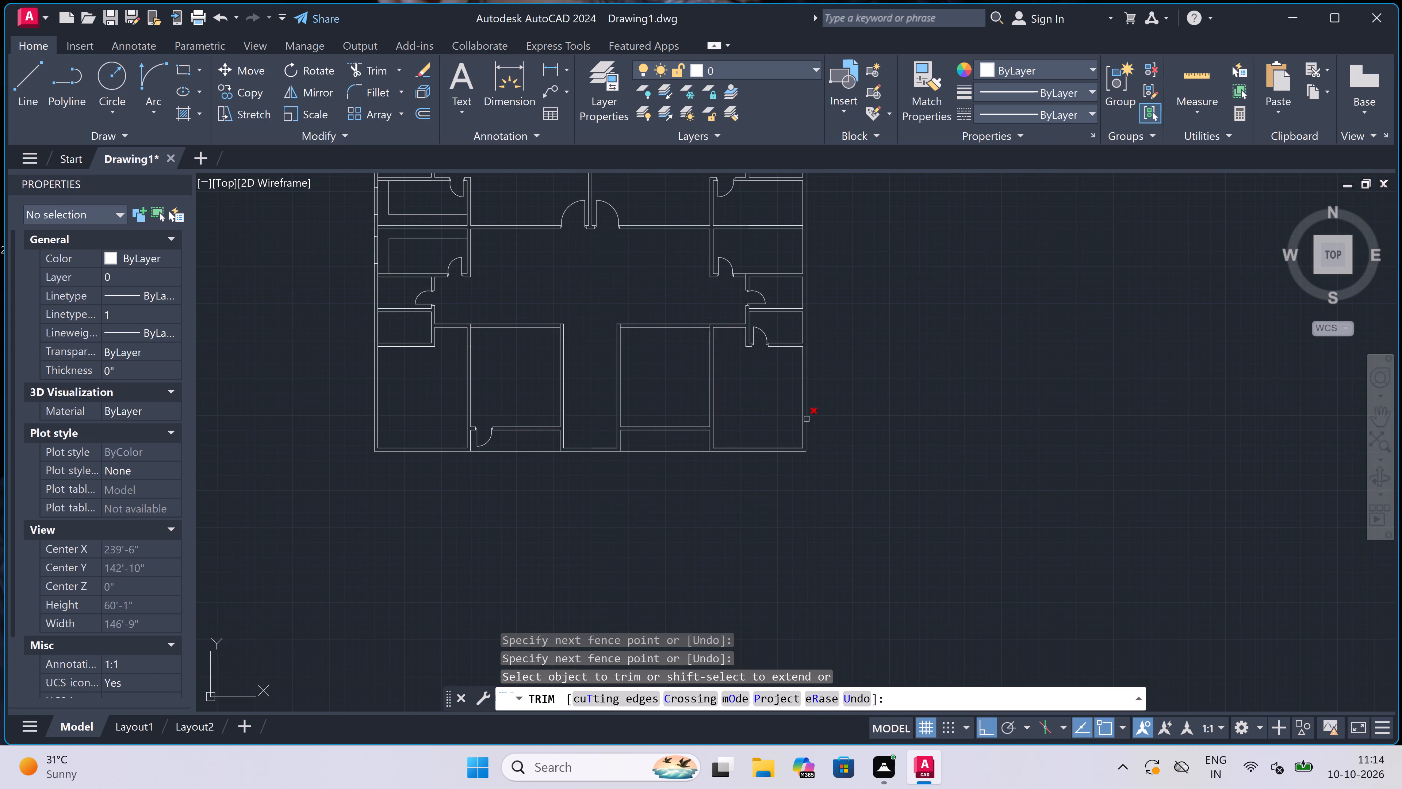
{"action": "key", "text": "Escape"}
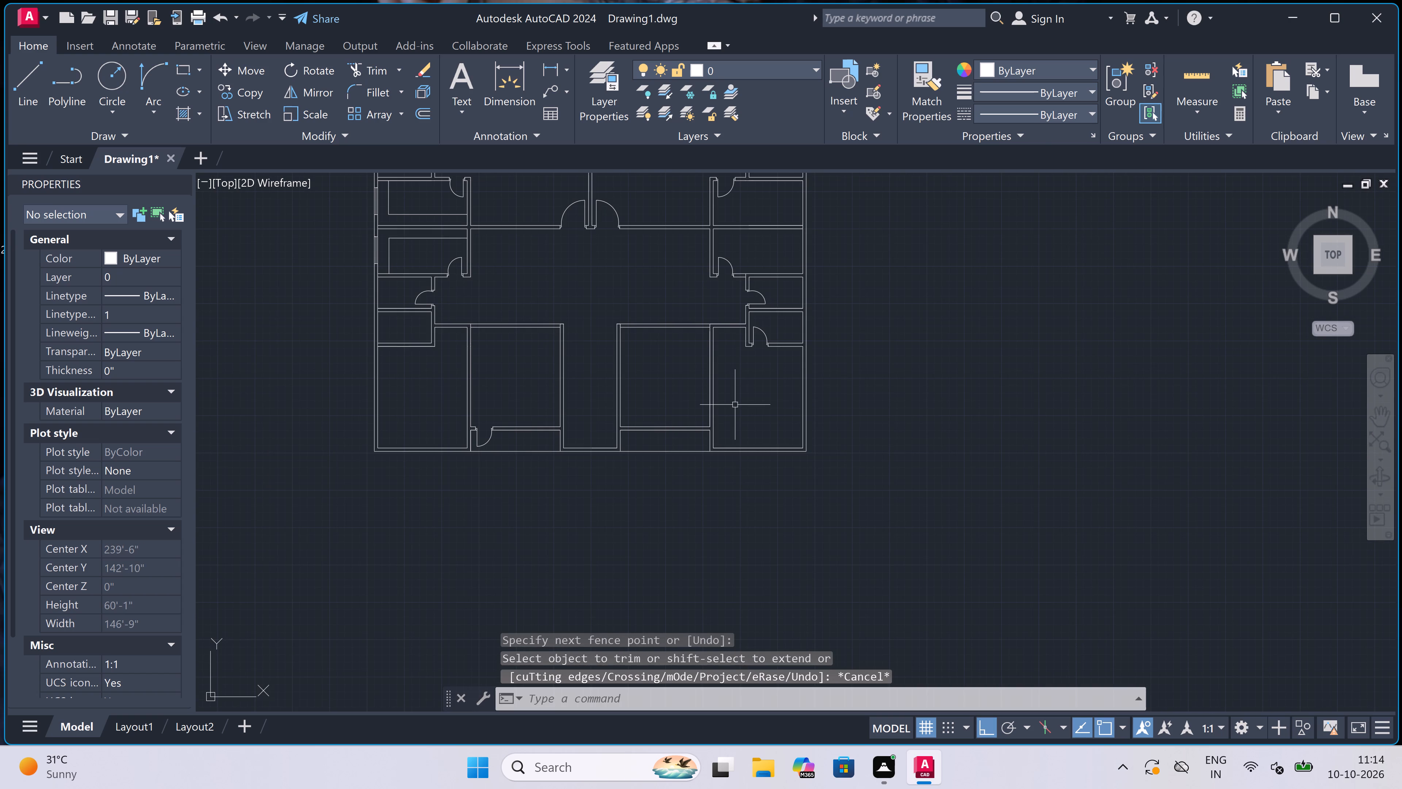
Draw a door jamb across the right horizontal partition near its right end, with a 2" stop leftward from its midpoint and a 2' leaf downward.
{"action": "type", "text": "l"}
{"action": "key", "text": "space"}
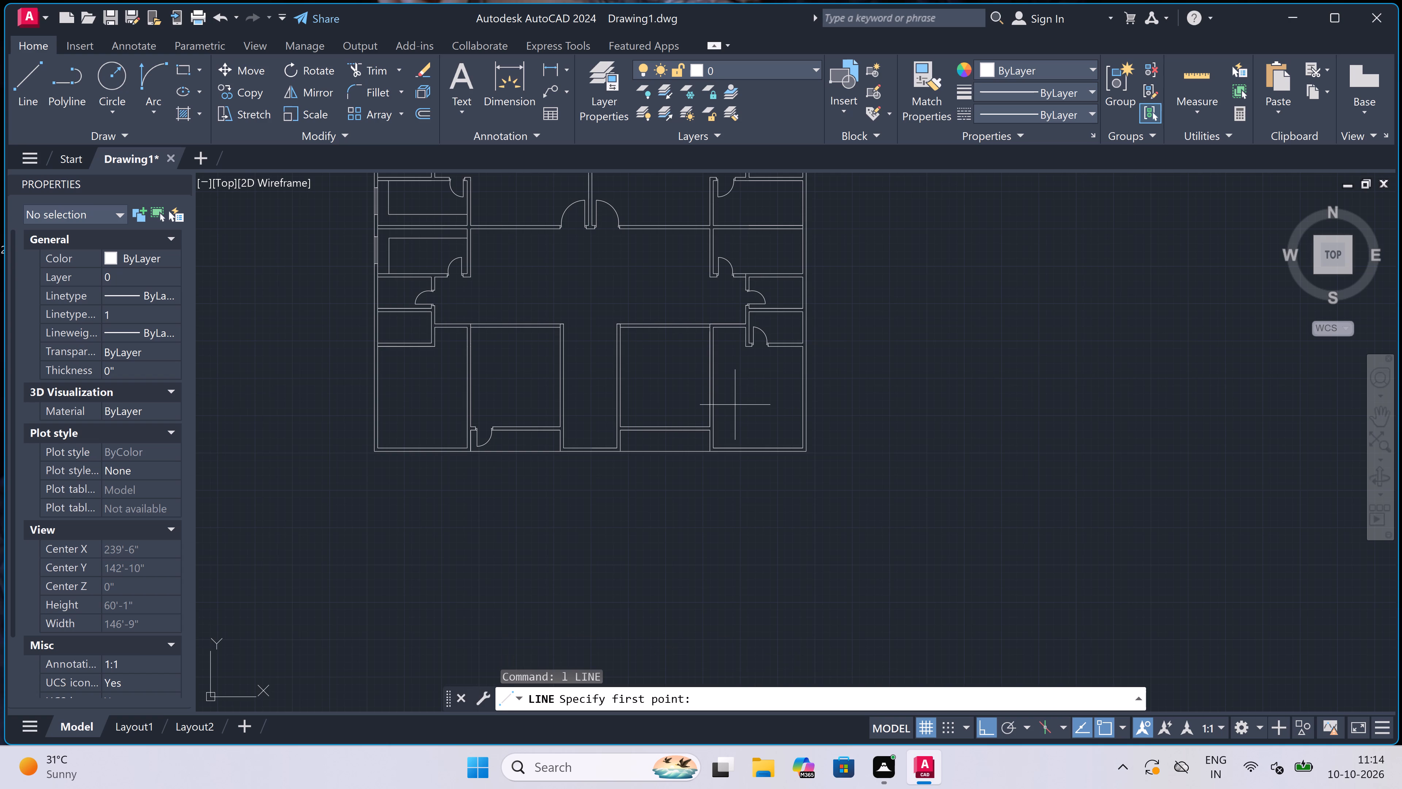
{"action": "scroll", "coordinate": [700, 431], "scroll_direction": "up", "scroll_amount": 3}
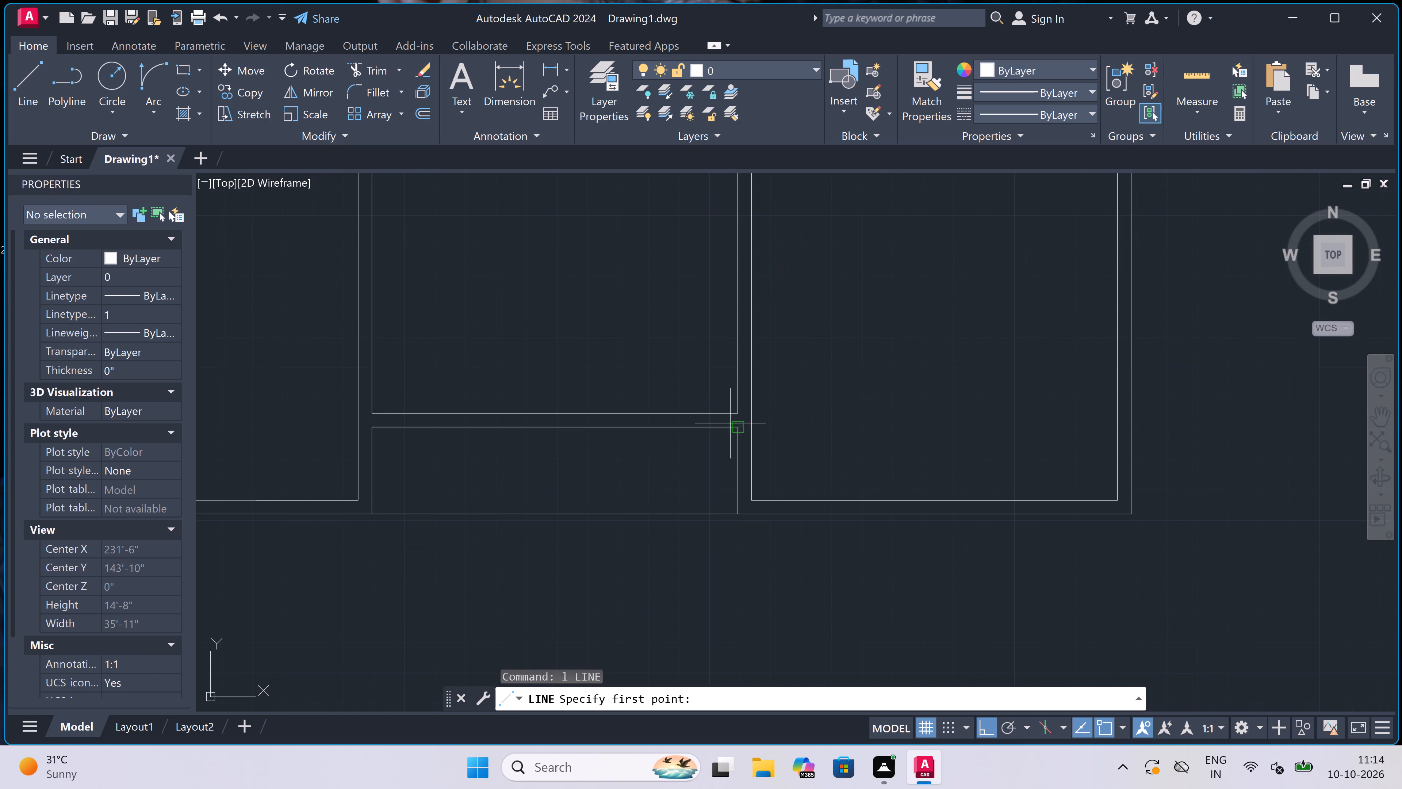
{"action": "scroll", "coordinate": [730, 422], "scroll_direction": "up", "scroll_amount": 2}
{"action": "left_click", "coordinate": [713, 430]}
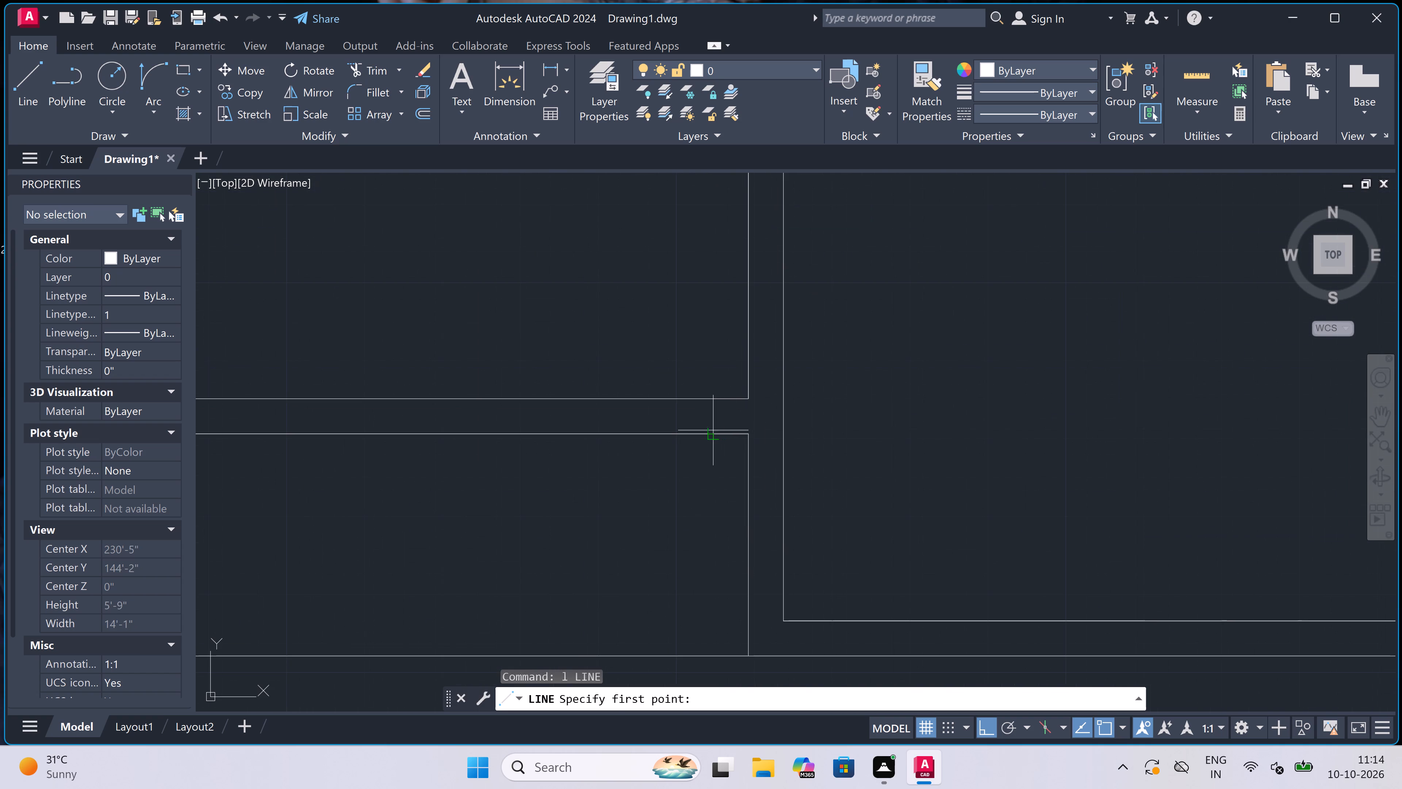
{"action": "left_click", "coordinate": [715, 400]}
{"action": "left_click", "coordinate": [707, 420]}
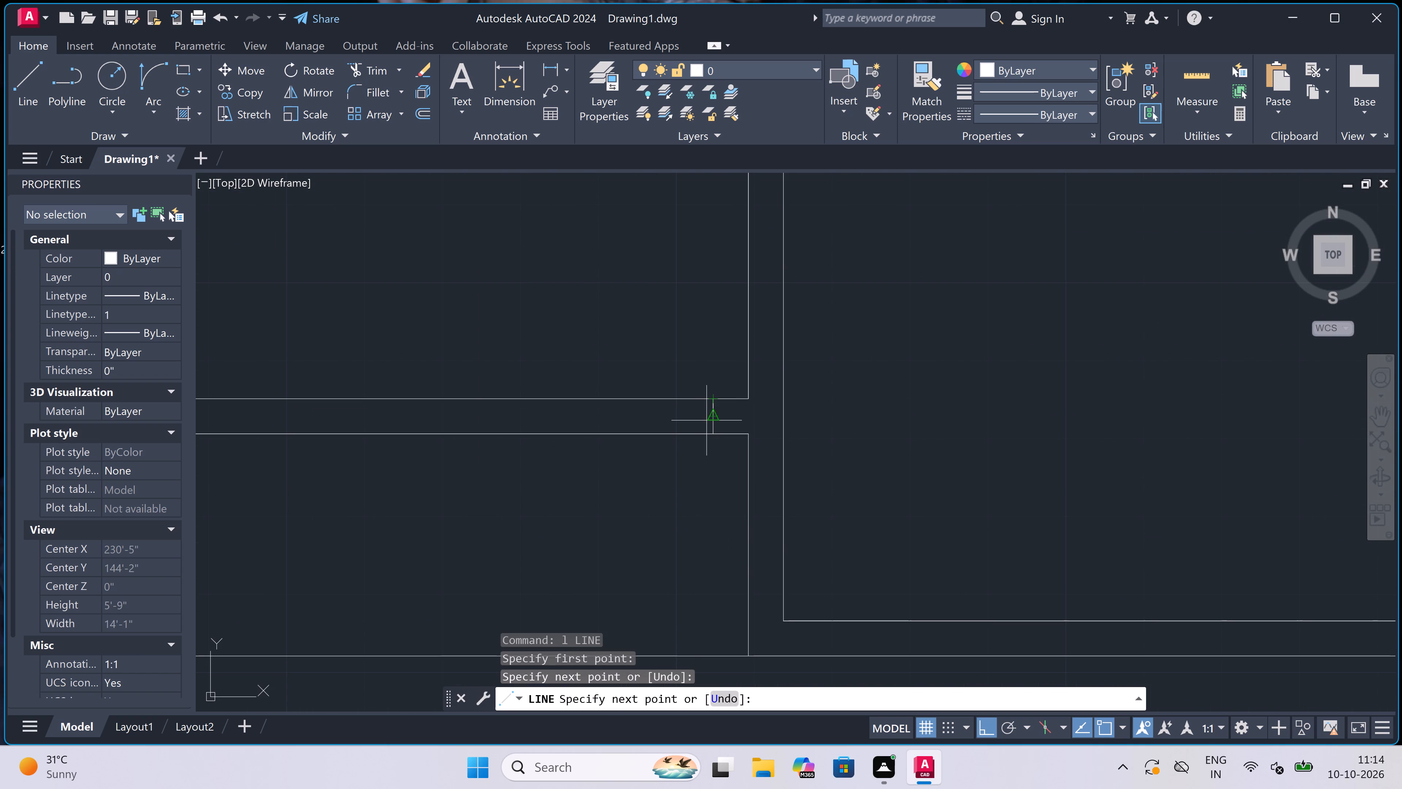
{"action": "key", "text": "2"}
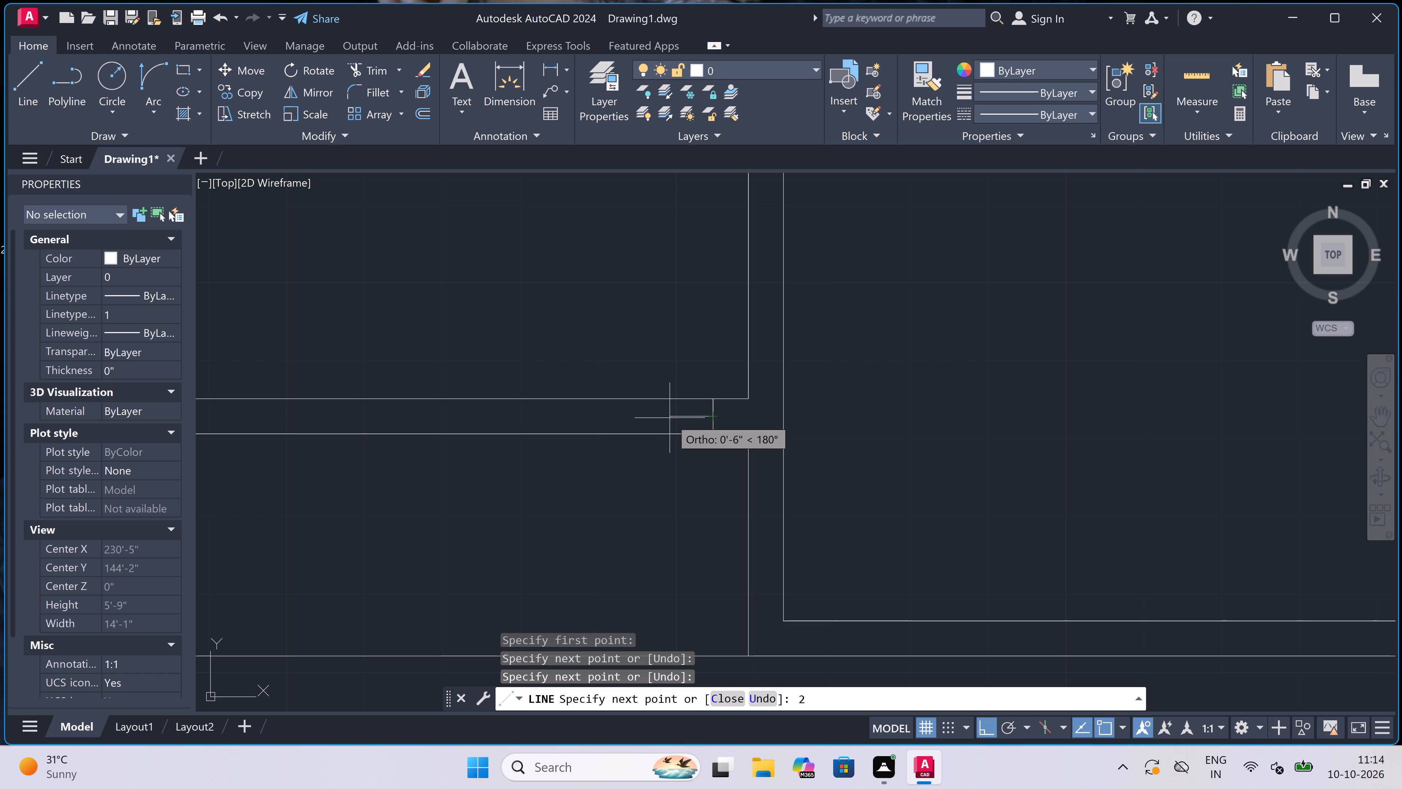
{"action": "type", "text": "\""}
{"action": "key", "text": "space"}
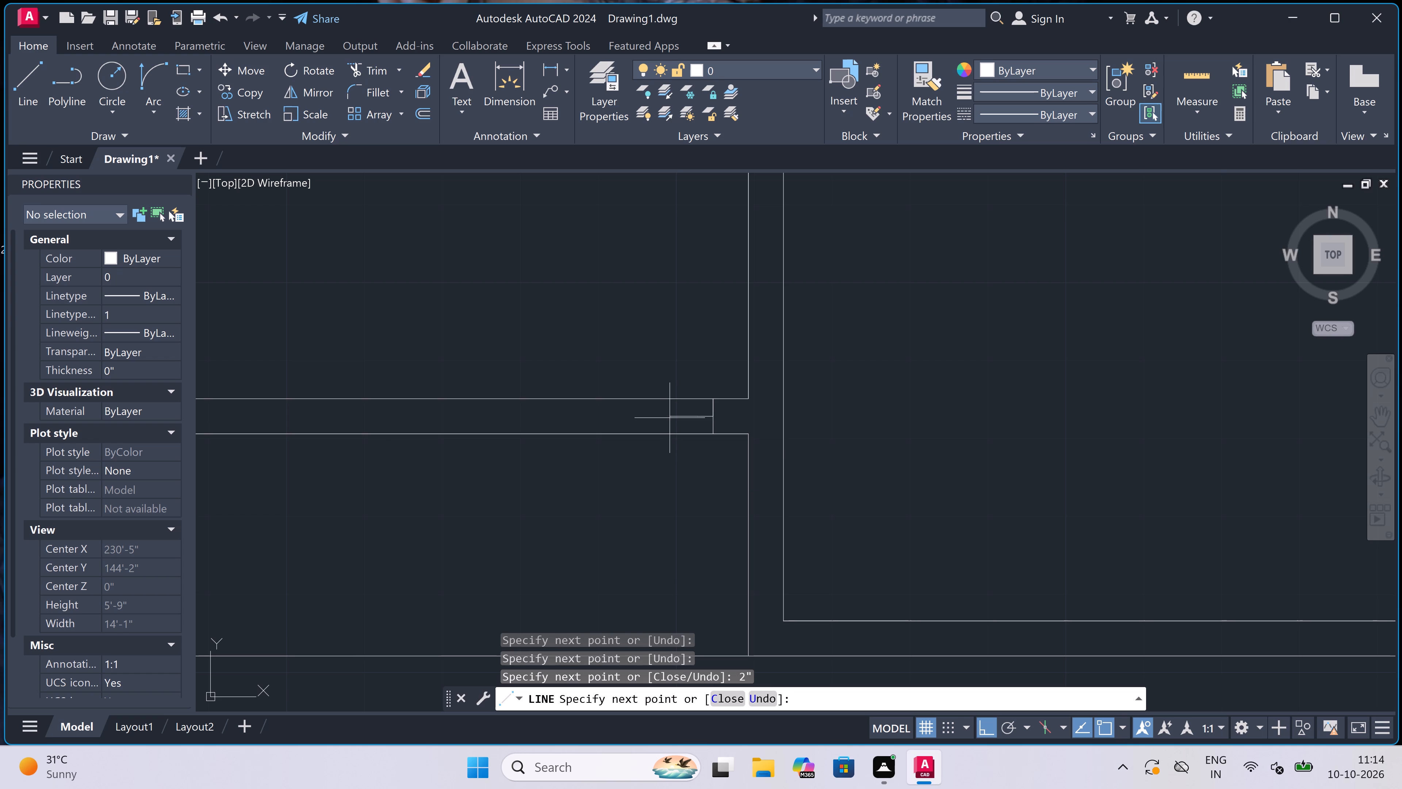
{"action": "scroll", "coordinate": [679, 420], "scroll_direction": "down", "scroll_amount": 1}
{"action": "type", "text": "2'"}
{"action": "key", "text": "space"}
{"action": "key", "text": "Escape"}
Draw the opposite door jamb across the right horizontal partition, with a 2" stop from its midpoint toward the door leaf.
{"action": "key", "text": "space"}
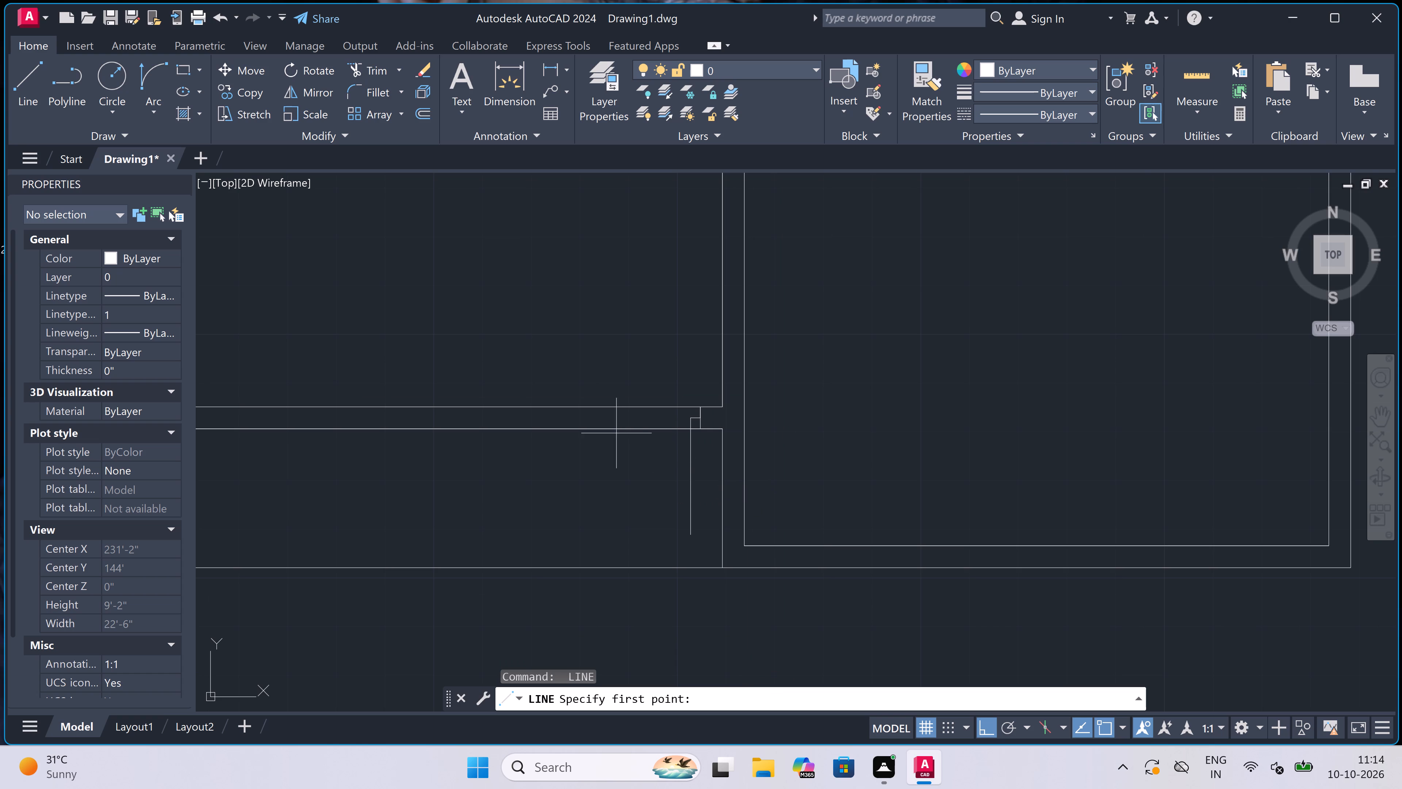
{"action": "left_click", "coordinate": [585, 428]}
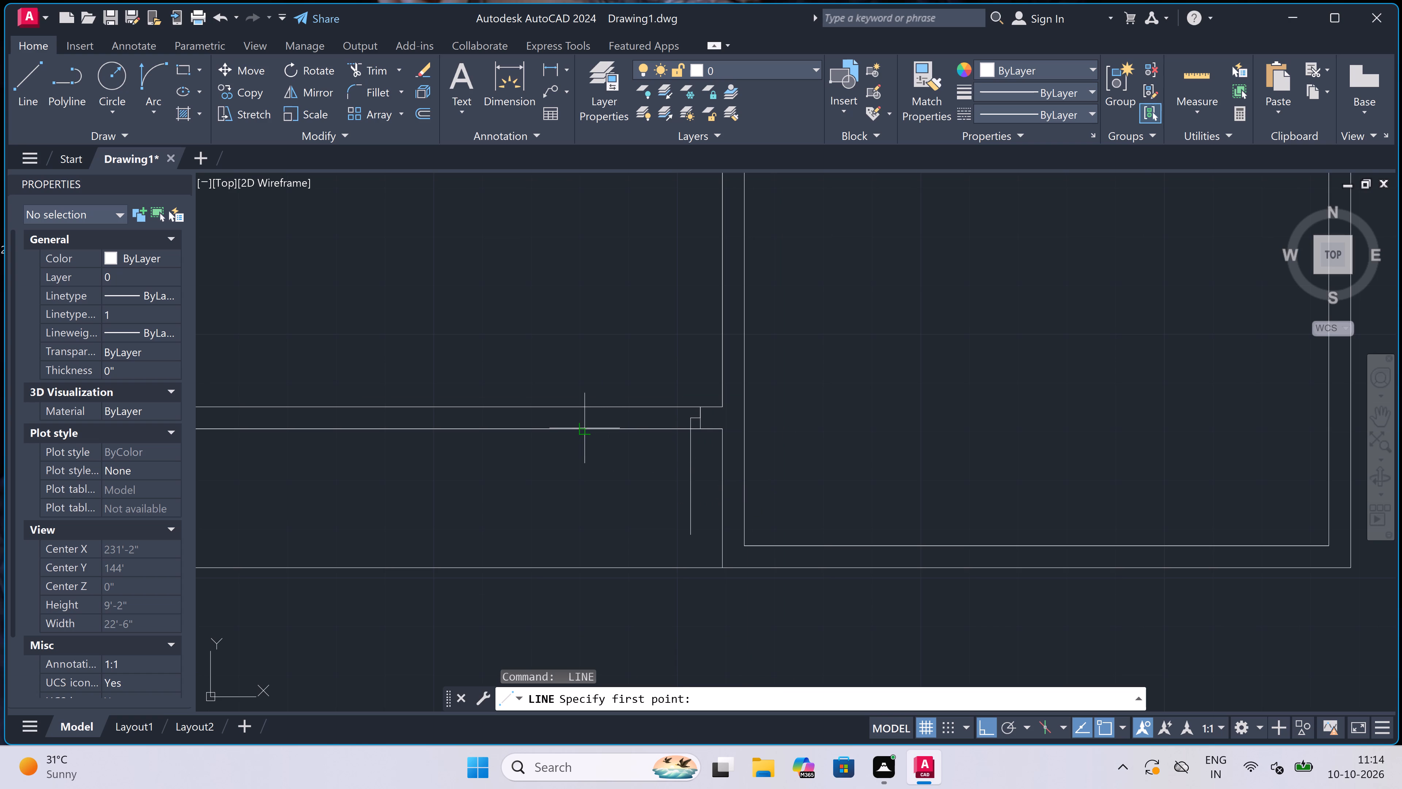
{"action": "left_click", "coordinate": [582, 409]}
{"action": "left_click", "coordinate": [581, 421]}
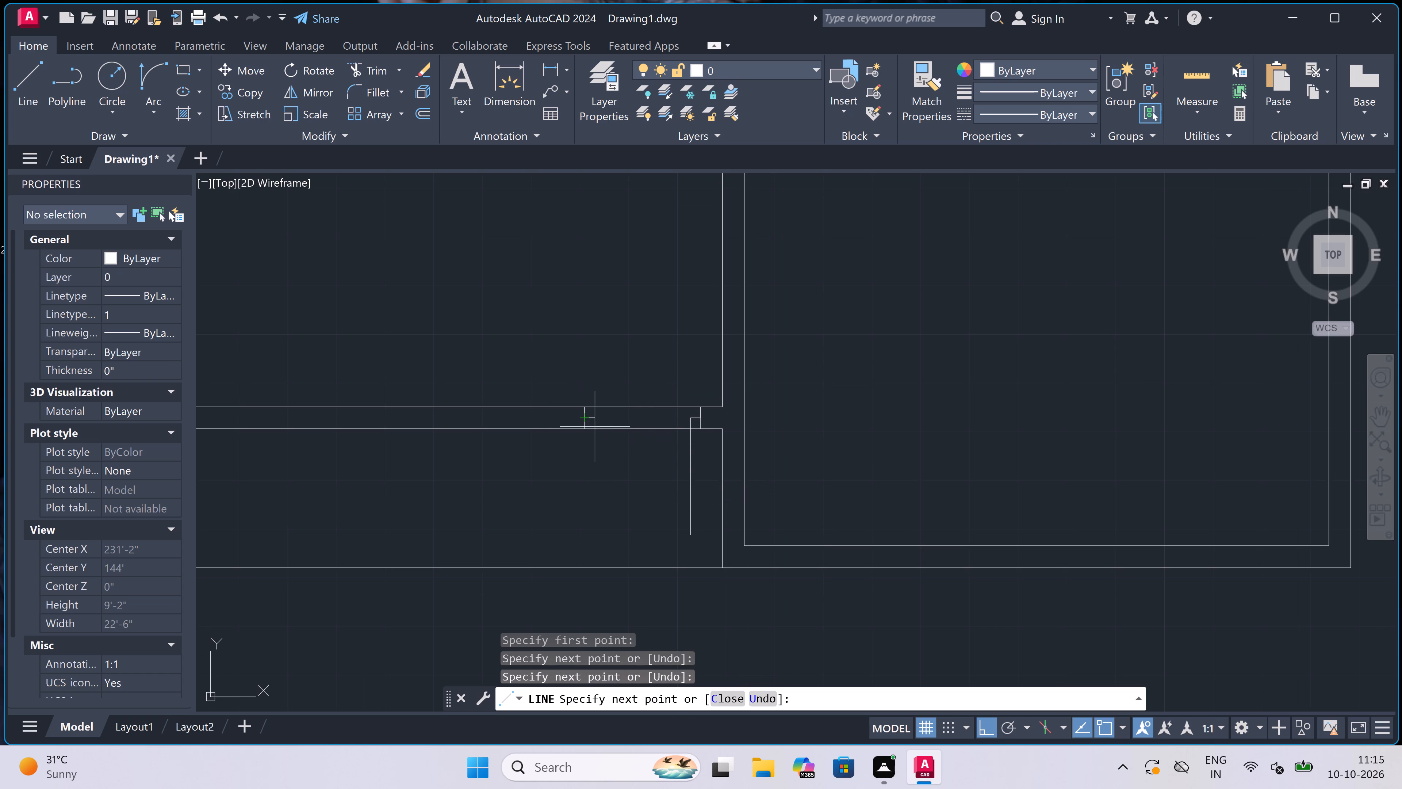
{"action": "key", "text": "2"}
{"action": "type", "text": "\""}
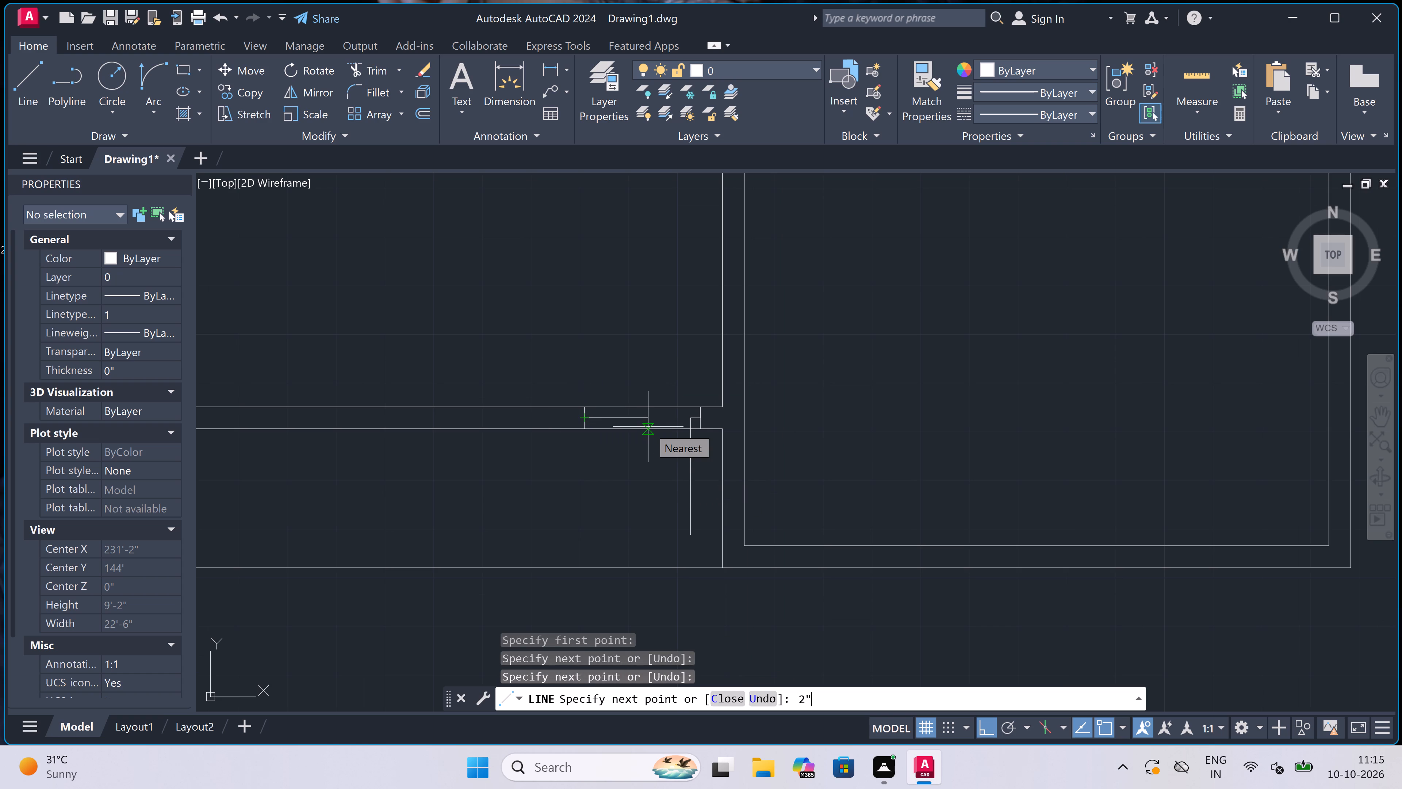
{"action": "key", "text": "space"}
{"action": "key", "text": "Escape"}
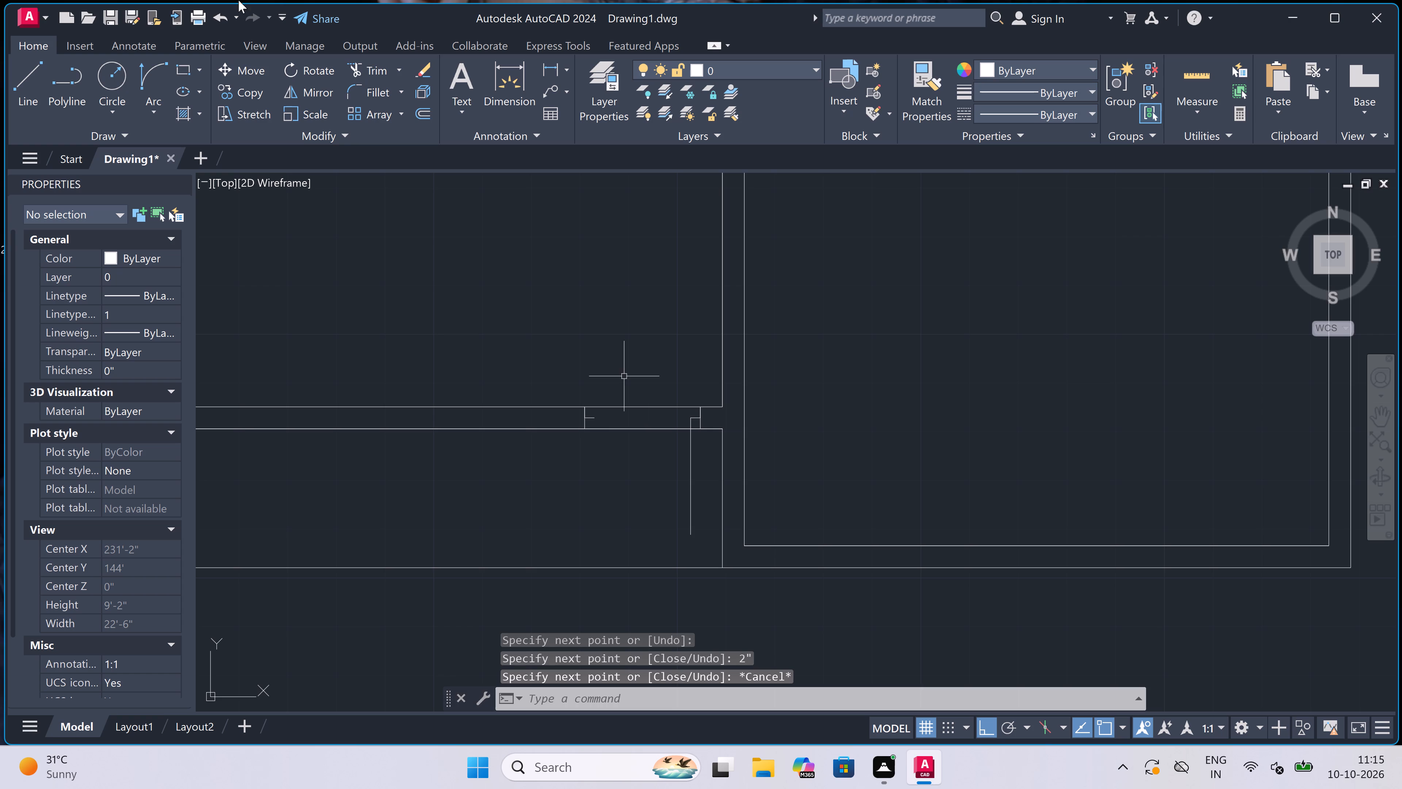
Draw the right door's swing as a start-end-direction arc from the leaf's lower end to the opposite stop's end, starting tangent leftward.
{"action": "left_click", "coordinate": [160, 75]}
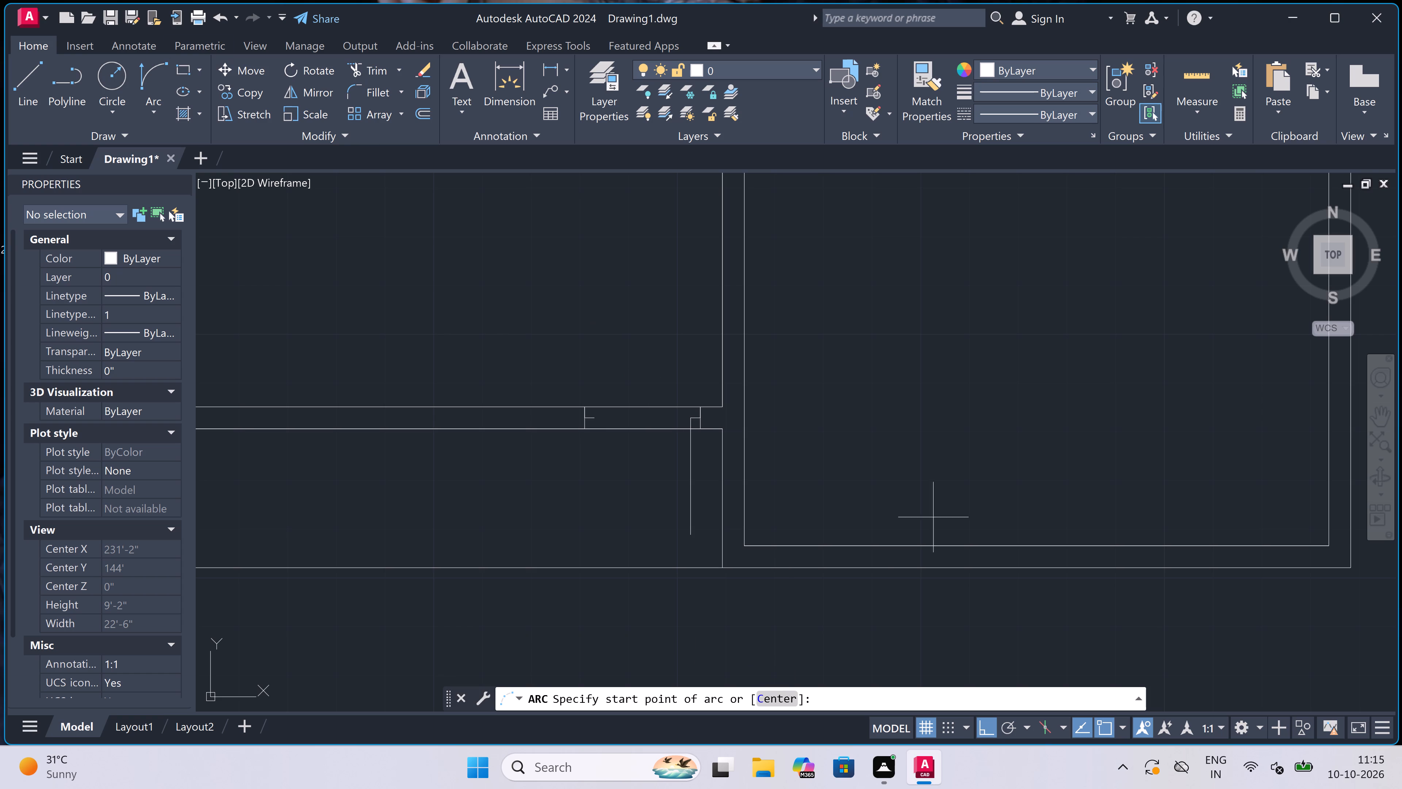
{"action": "left_click", "coordinate": [692, 531]}
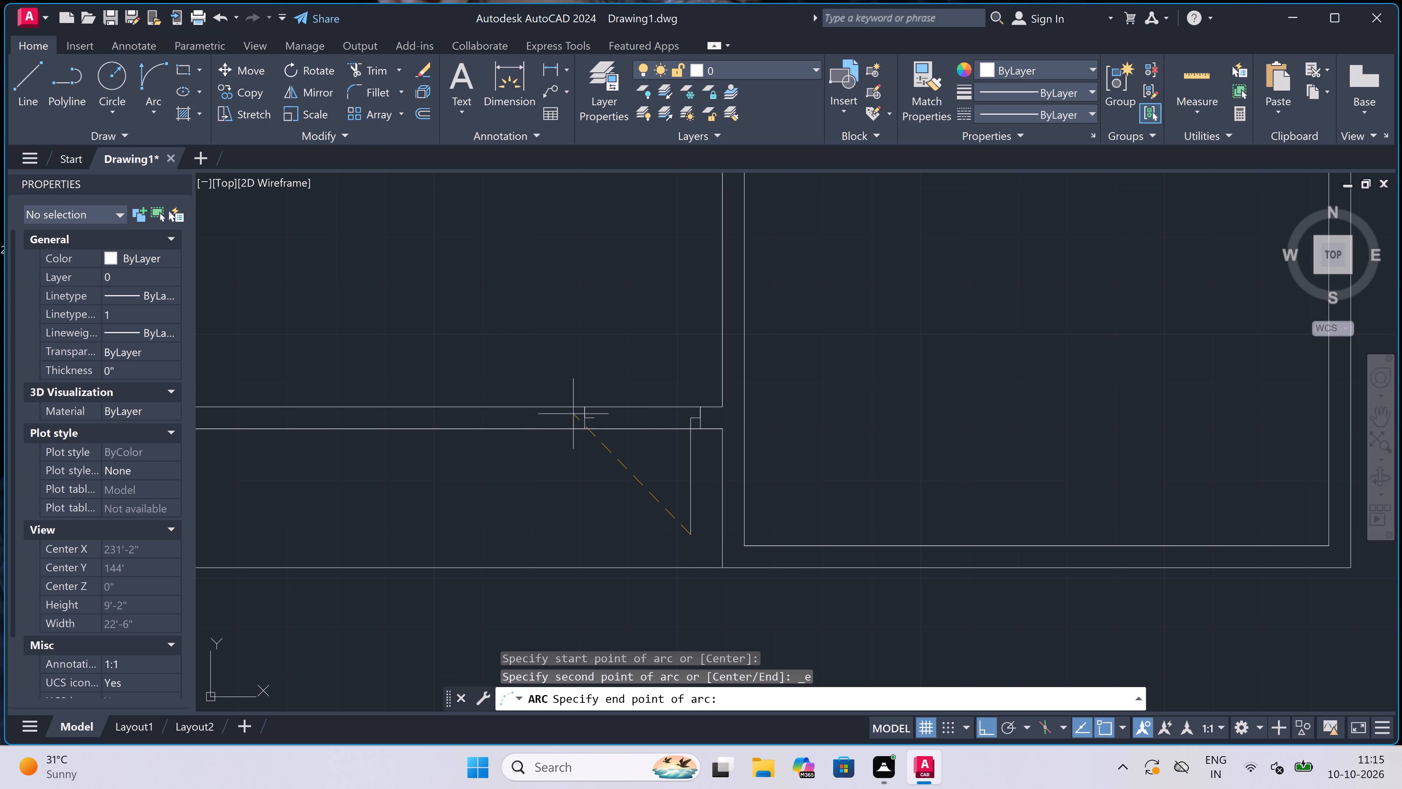
{"action": "left_click", "coordinate": [599, 418]}
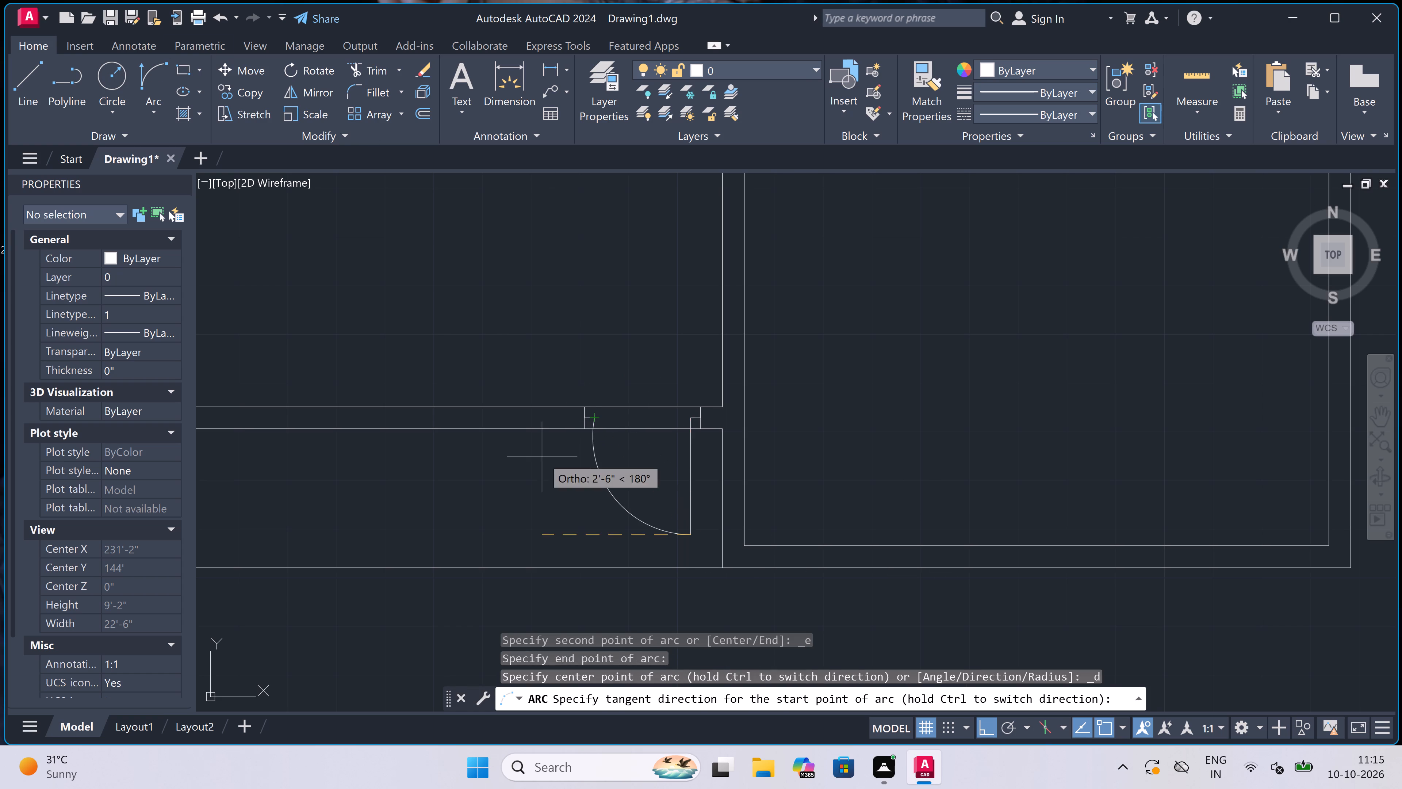
{"action": "left_click", "coordinate": [542, 457]}
Trim both lines of the right horizontal partition across the door opening between its jambs.
{"action": "key", "text": "t"}
{"action": "type", "text": "r"}
{"action": "key", "text": "space"}
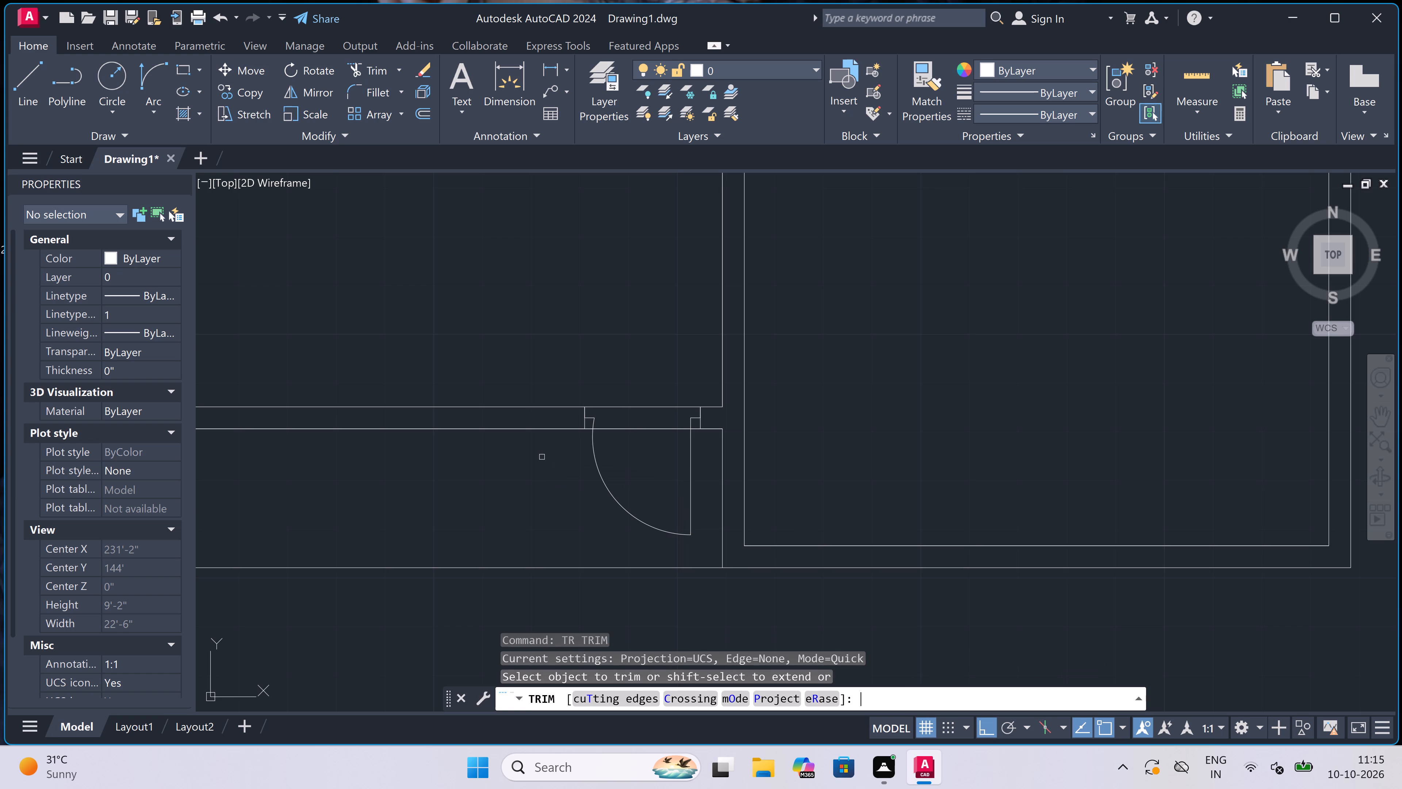
{"action": "left_click", "coordinate": [628, 456]}
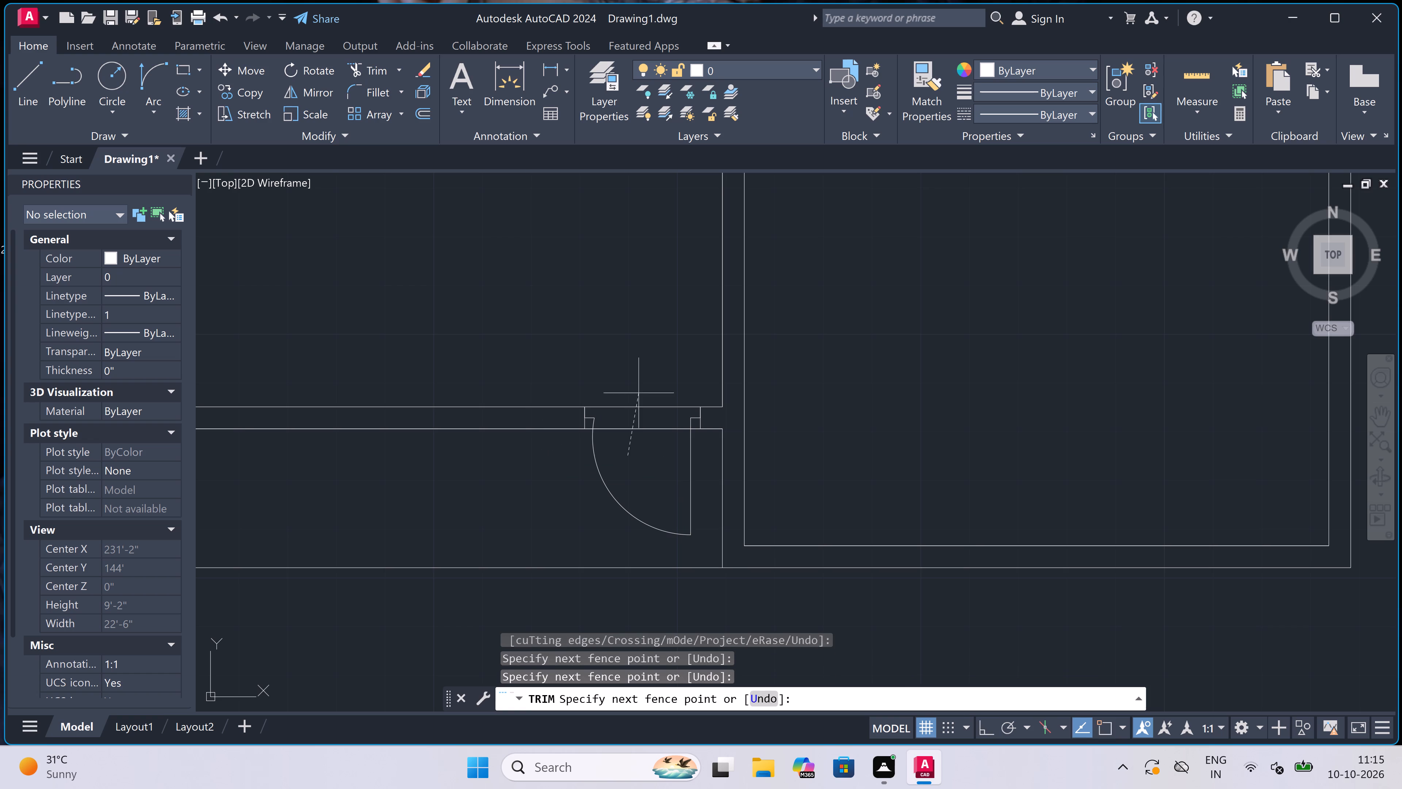
{"action": "left_click", "coordinate": [647, 352]}
{"action": "scroll", "coordinate": [644, 392], "scroll_direction": "down", "scroll_amount": 7}
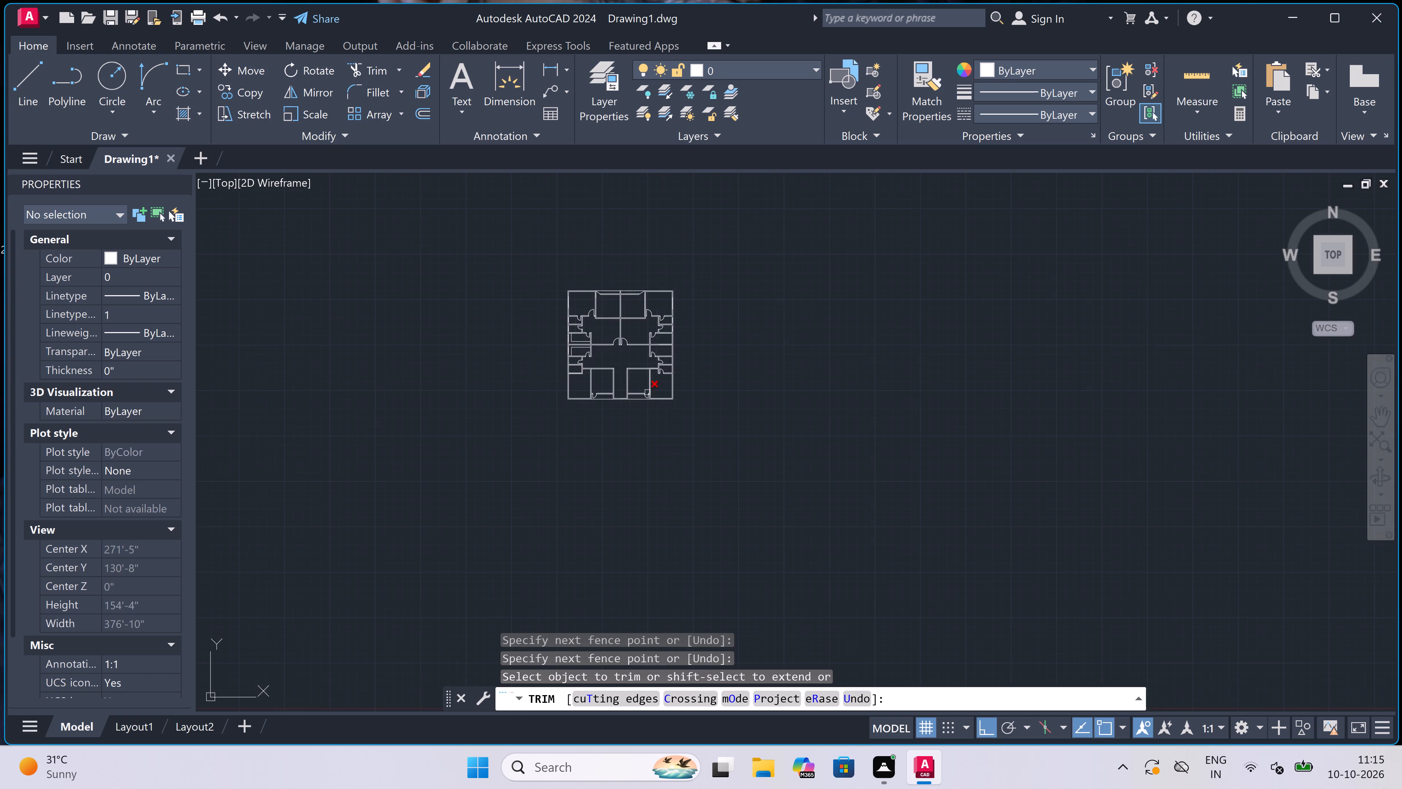
{"action": "scroll", "coordinate": [622, 373], "scroll_direction": "up", "scroll_amount": 3}
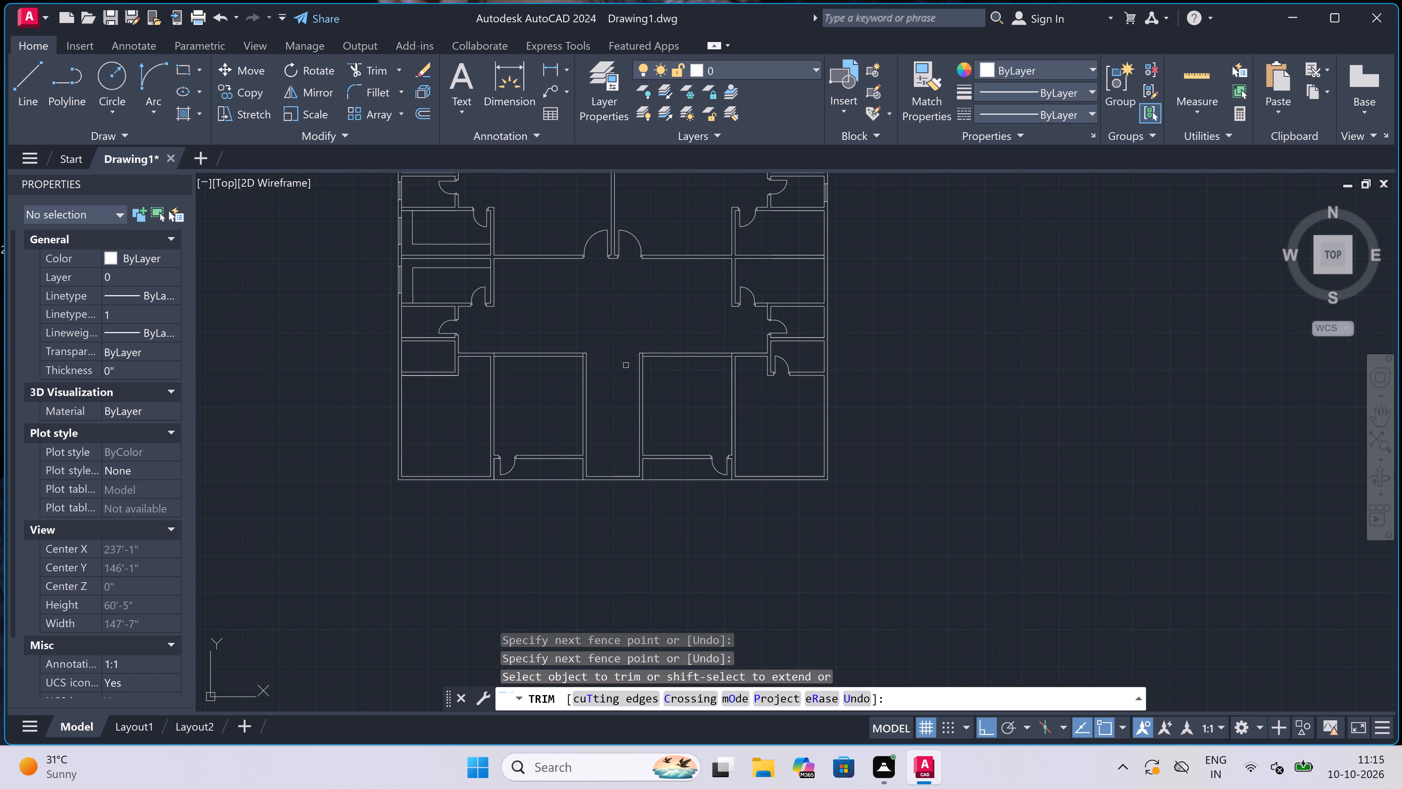
{"action": "key", "text": "Escape"}
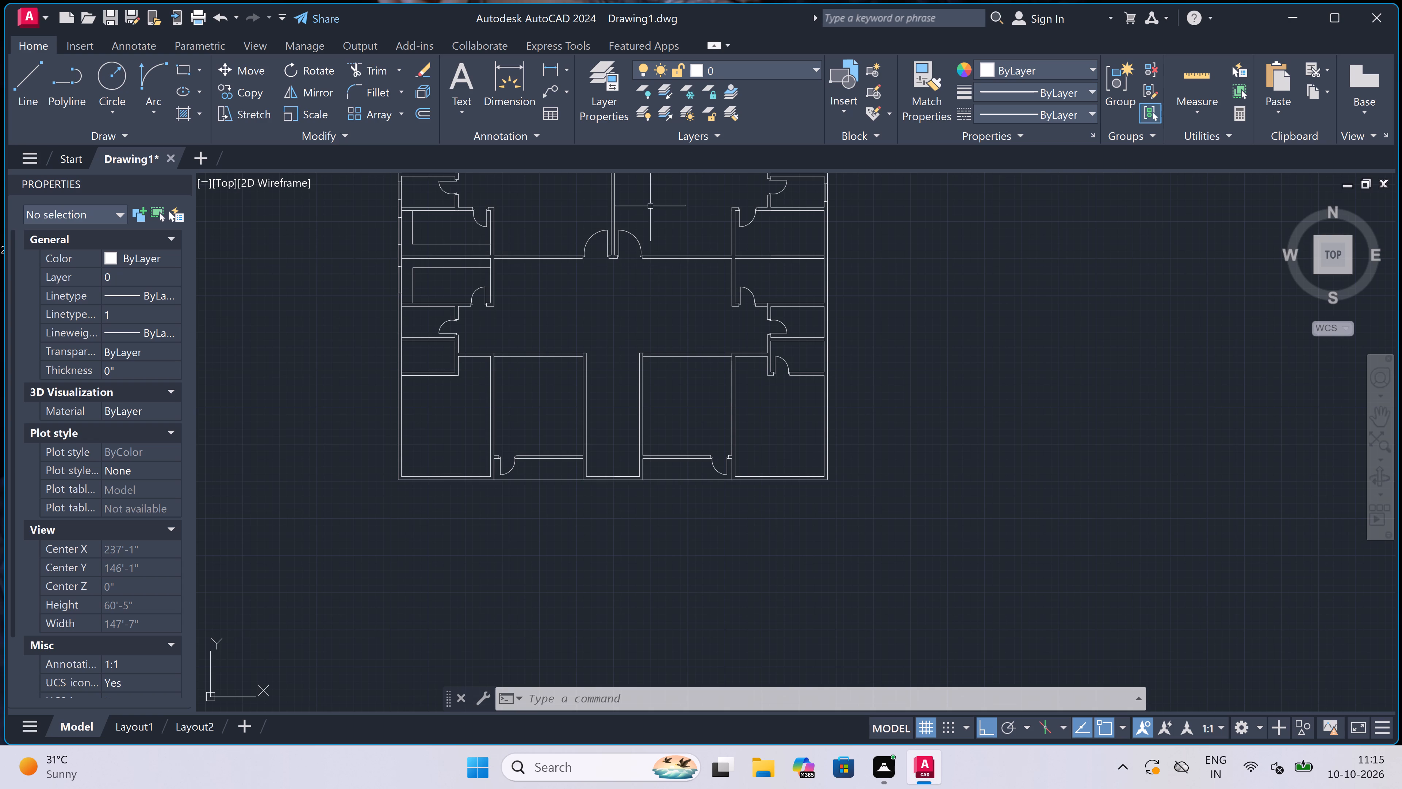
Draw a jamb across the left unit's short upper wall segment beside the vertical partition, with a 2" stop leftward from its midpoint and a 3' leaf downward.
{"action": "scroll", "coordinate": [590, 341], "scroll_direction": "up", "scroll_amount": 1}
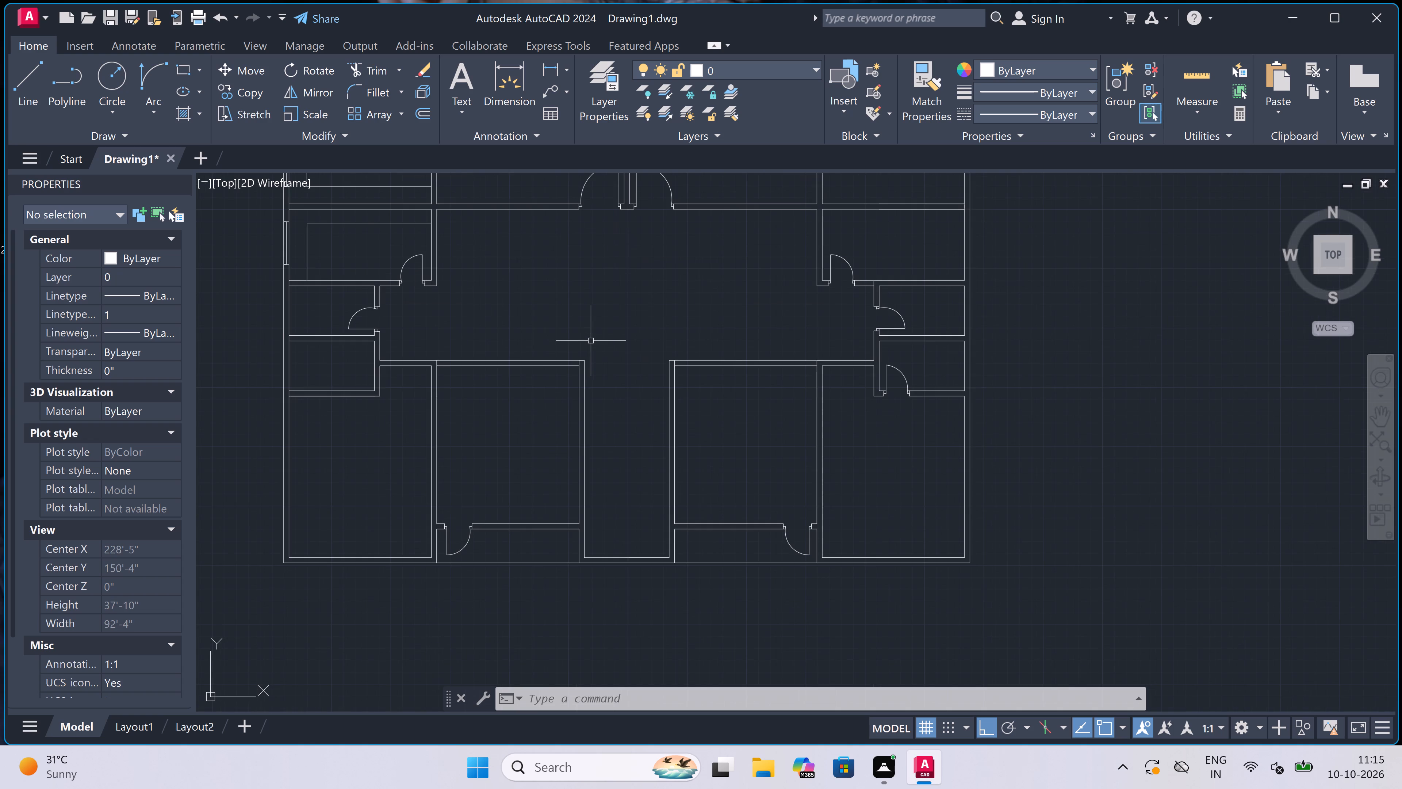
{"action": "scroll", "coordinate": [591, 341], "scroll_direction": "down", "scroll_amount": 1}
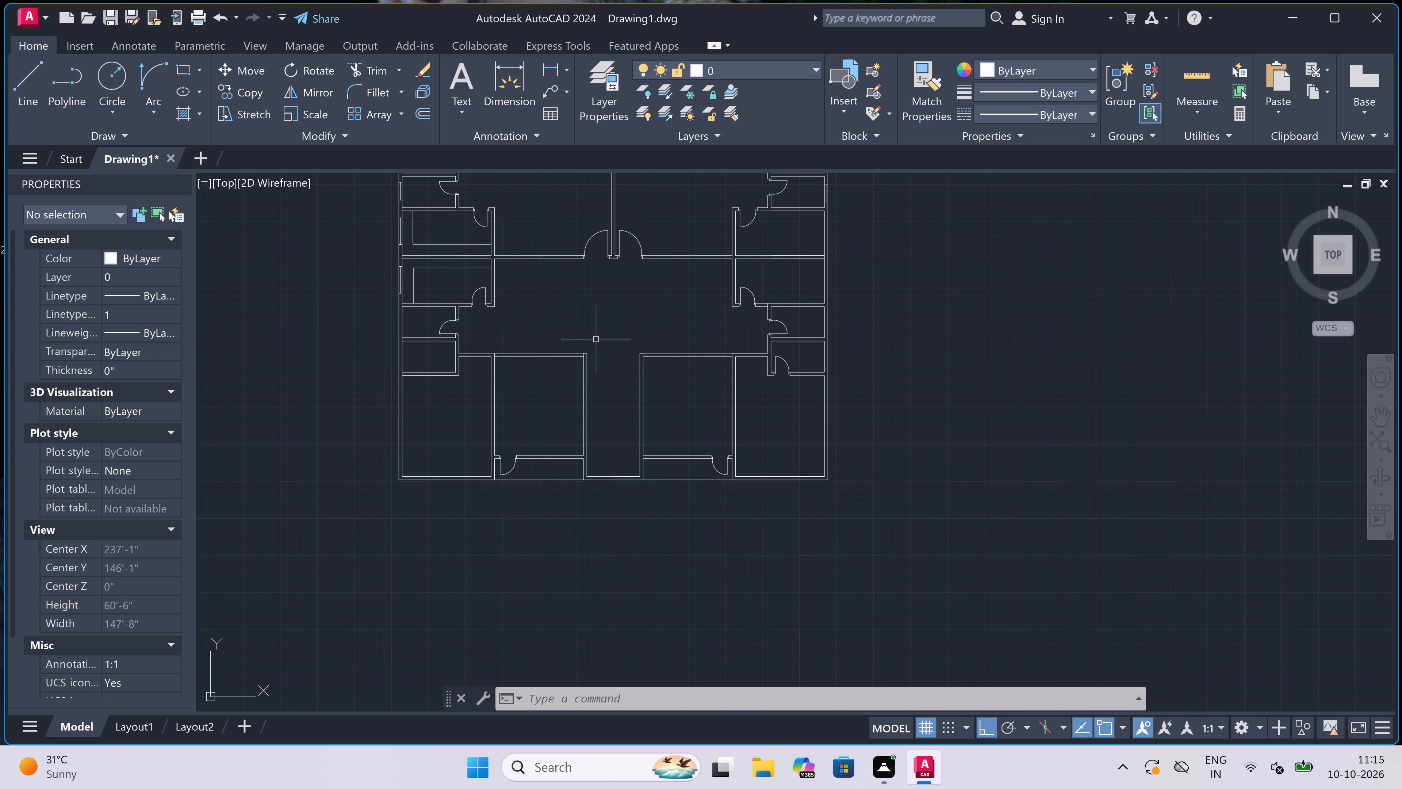
{"action": "scroll", "coordinate": [596, 339], "scroll_direction": "down", "scroll_amount": 1}
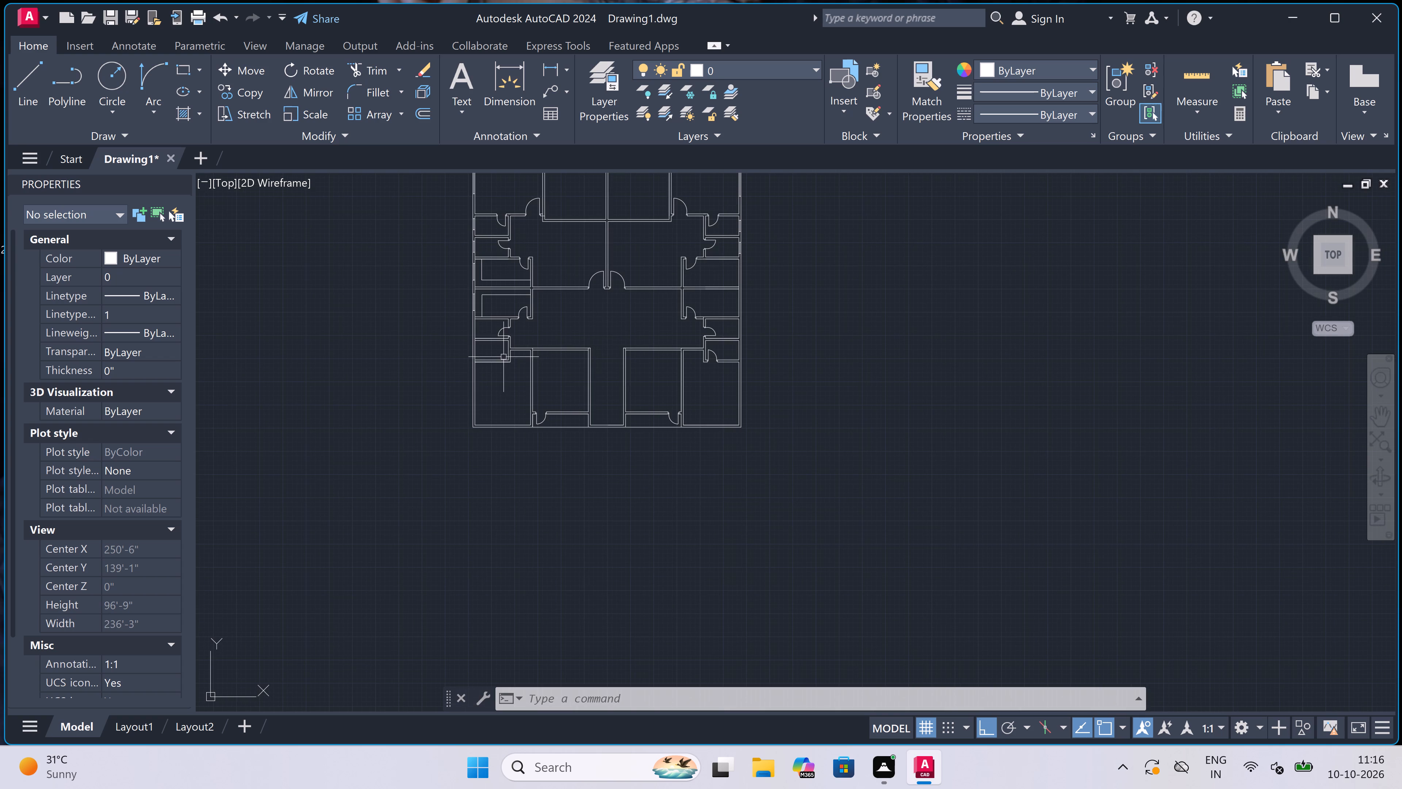
{"action": "scroll", "coordinate": [520, 343], "scroll_direction": "up", "scroll_amount": 4}
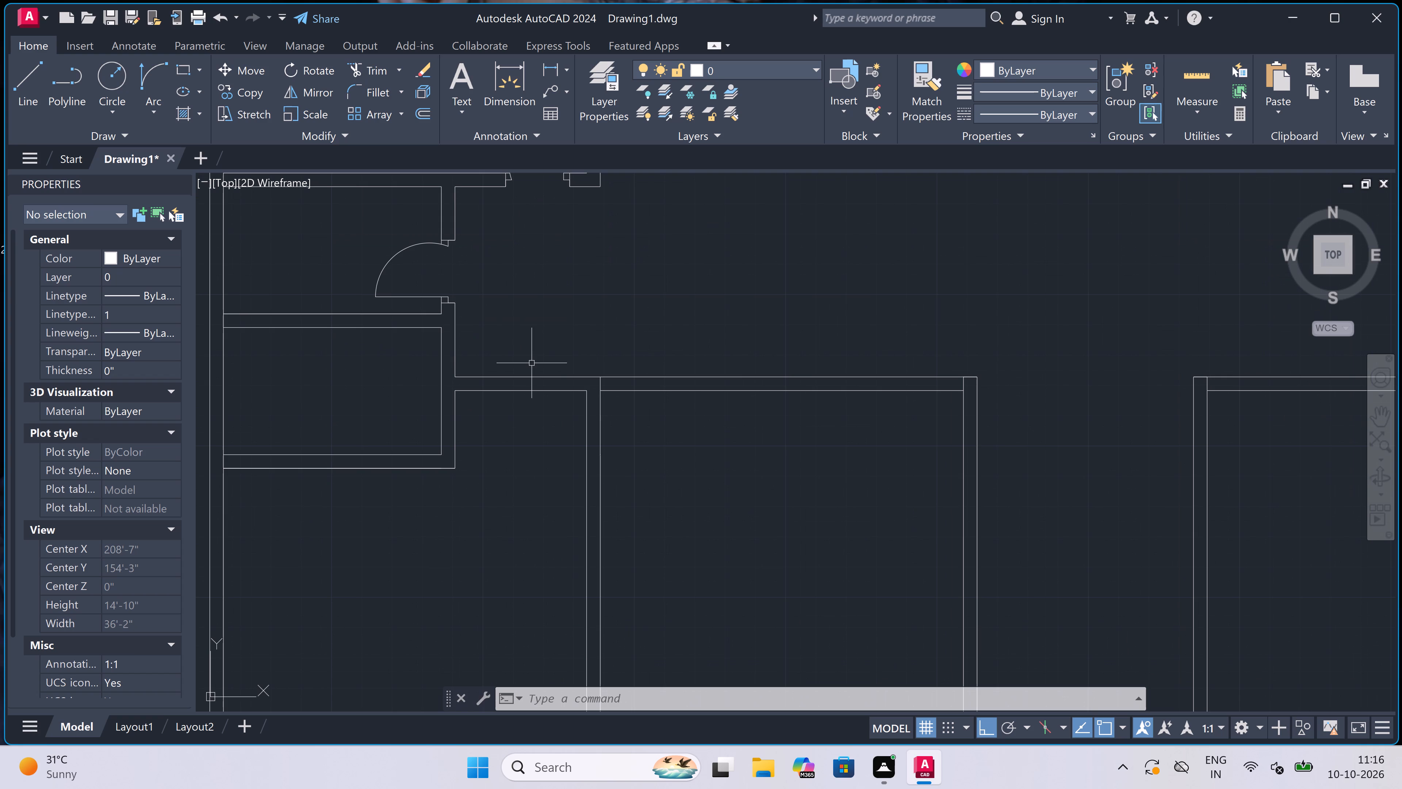
{"action": "type", "text": "l"}
{"action": "key", "text": "space"}
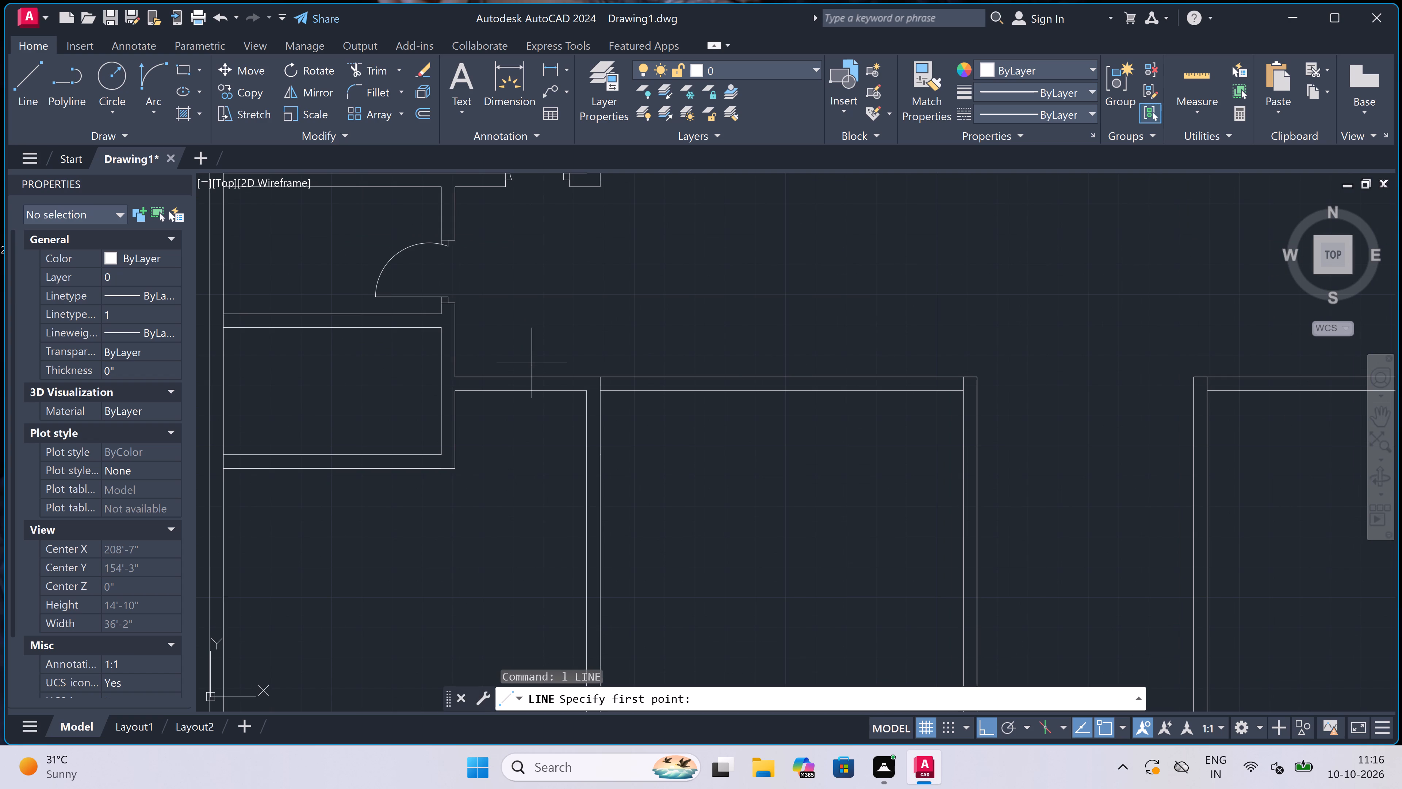
{"action": "scroll", "coordinate": [562, 389], "scroll_direction": "up", "scroll_amount": 1}
{"action": "left_click", "coordinate": [574, 393]}
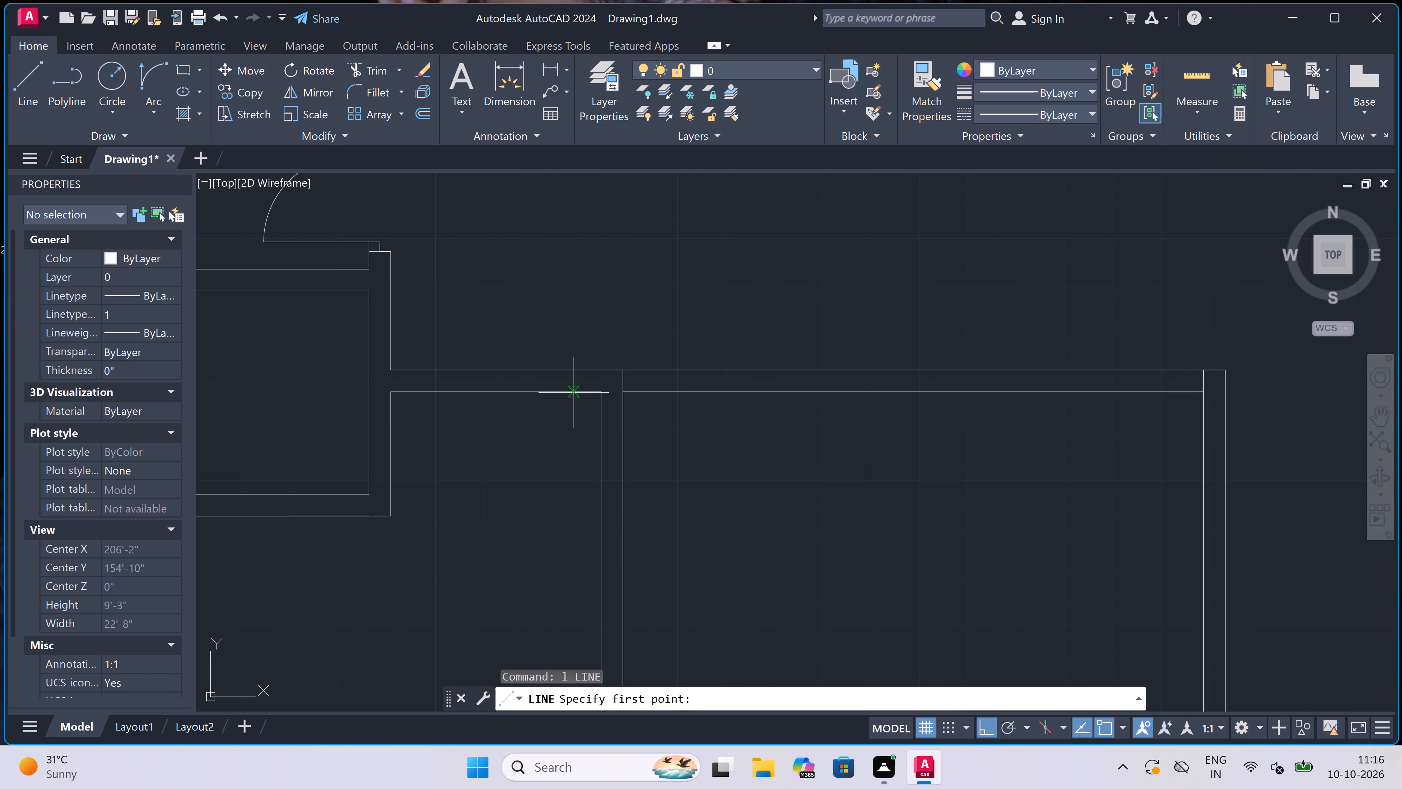
{"action": "left_click", "coordinate": [575, 364]}
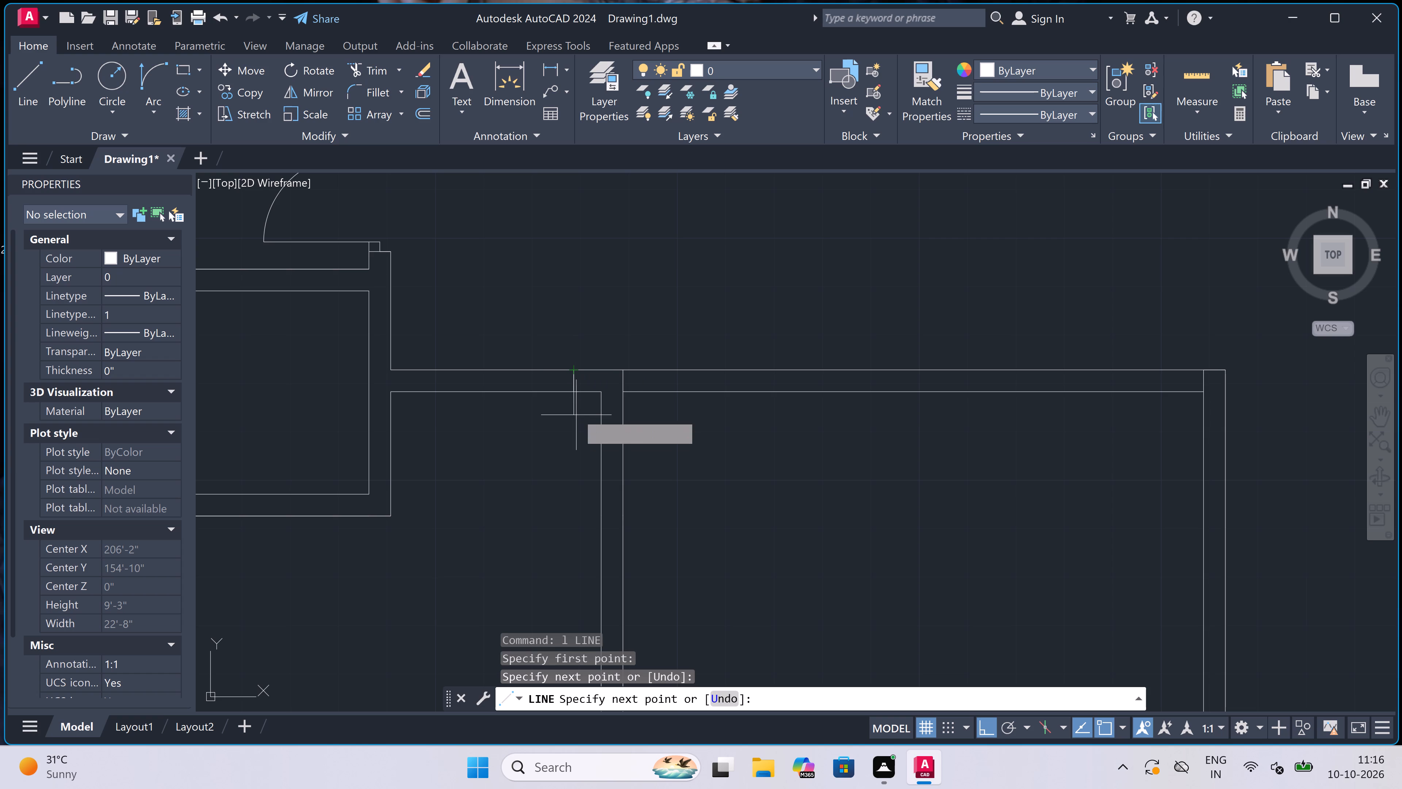
{"action": "left_click", "coordinate": [570, 385]}
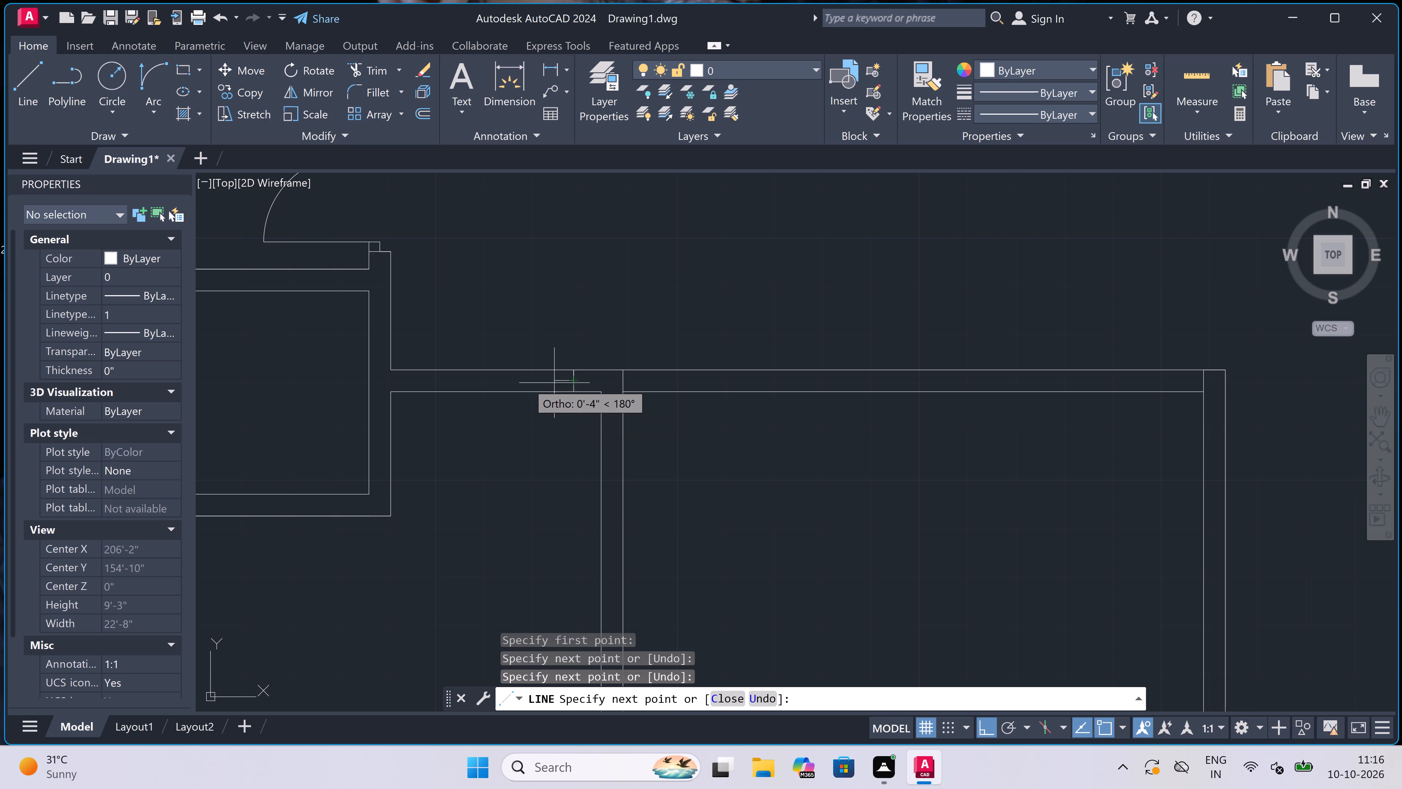
{"action": "key", "text": "2"}
{"action": "type", "text": "\""}
{"action": "key", "text": "space"}
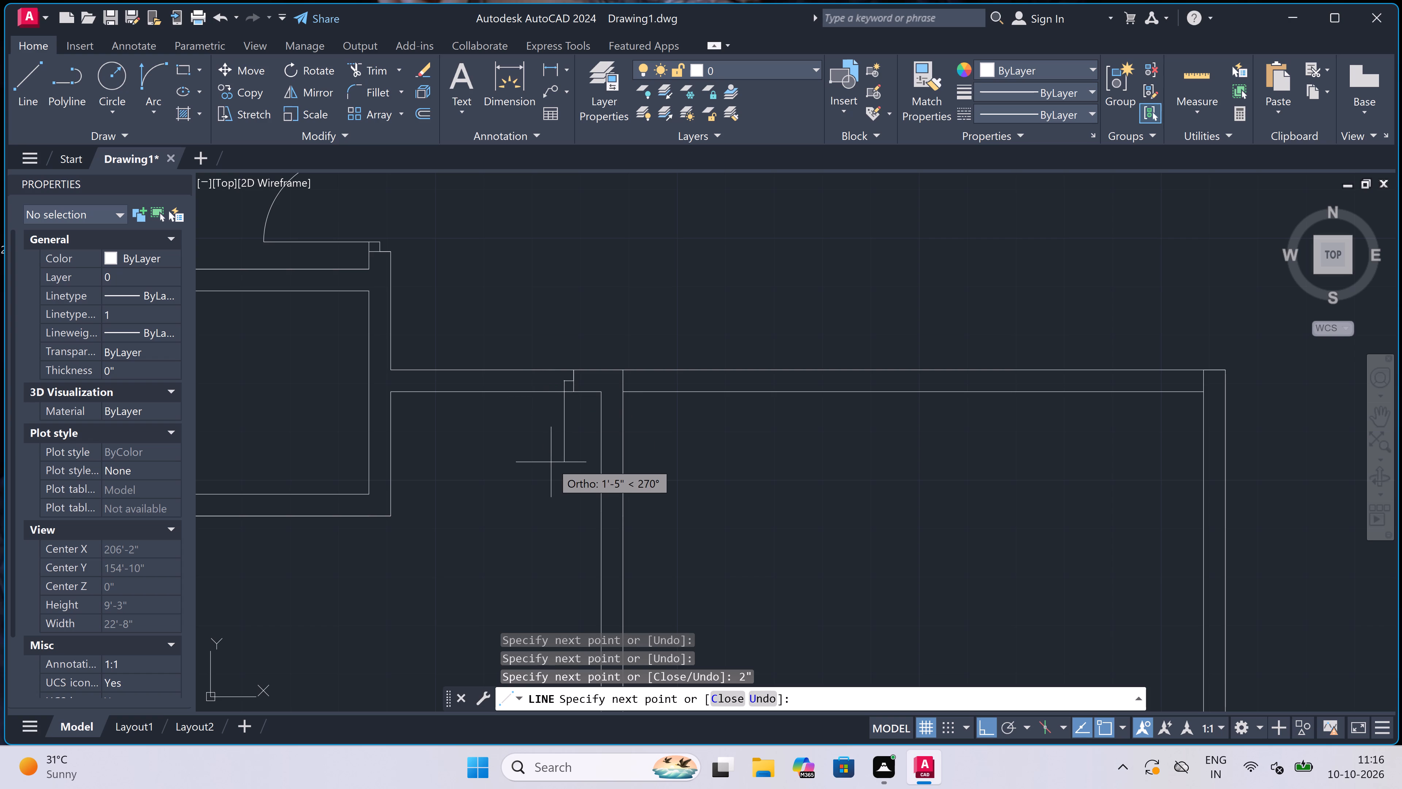
{"action": "type", "text": "3'"}
{"action": "key", "text": "space"}
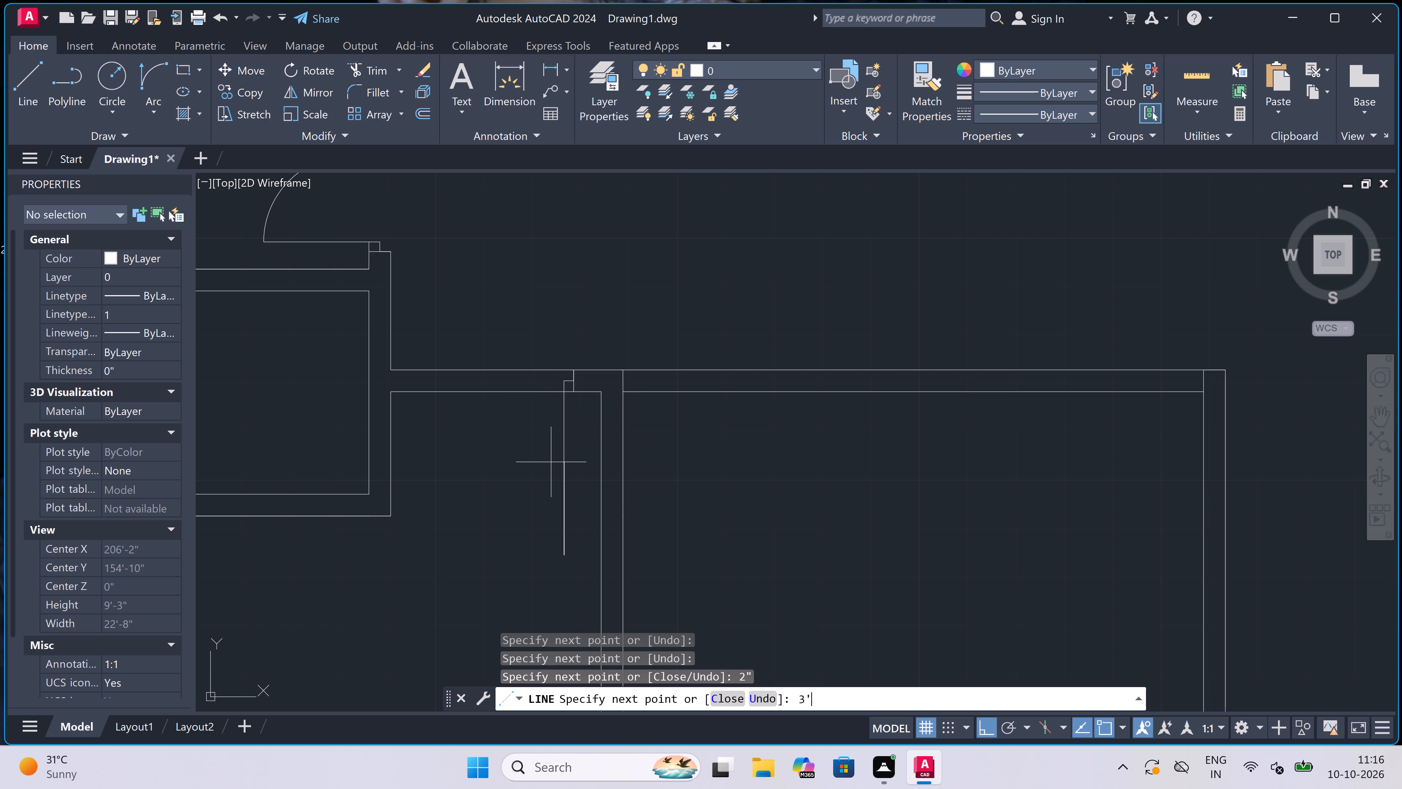
{"action": "key", "text": "Escape"}
Draw the opposite jamb across the same wall segment near the small room's corner, with a 2" stop from its midpoint toward the leaf.
{"action": "key", "text": "space"}
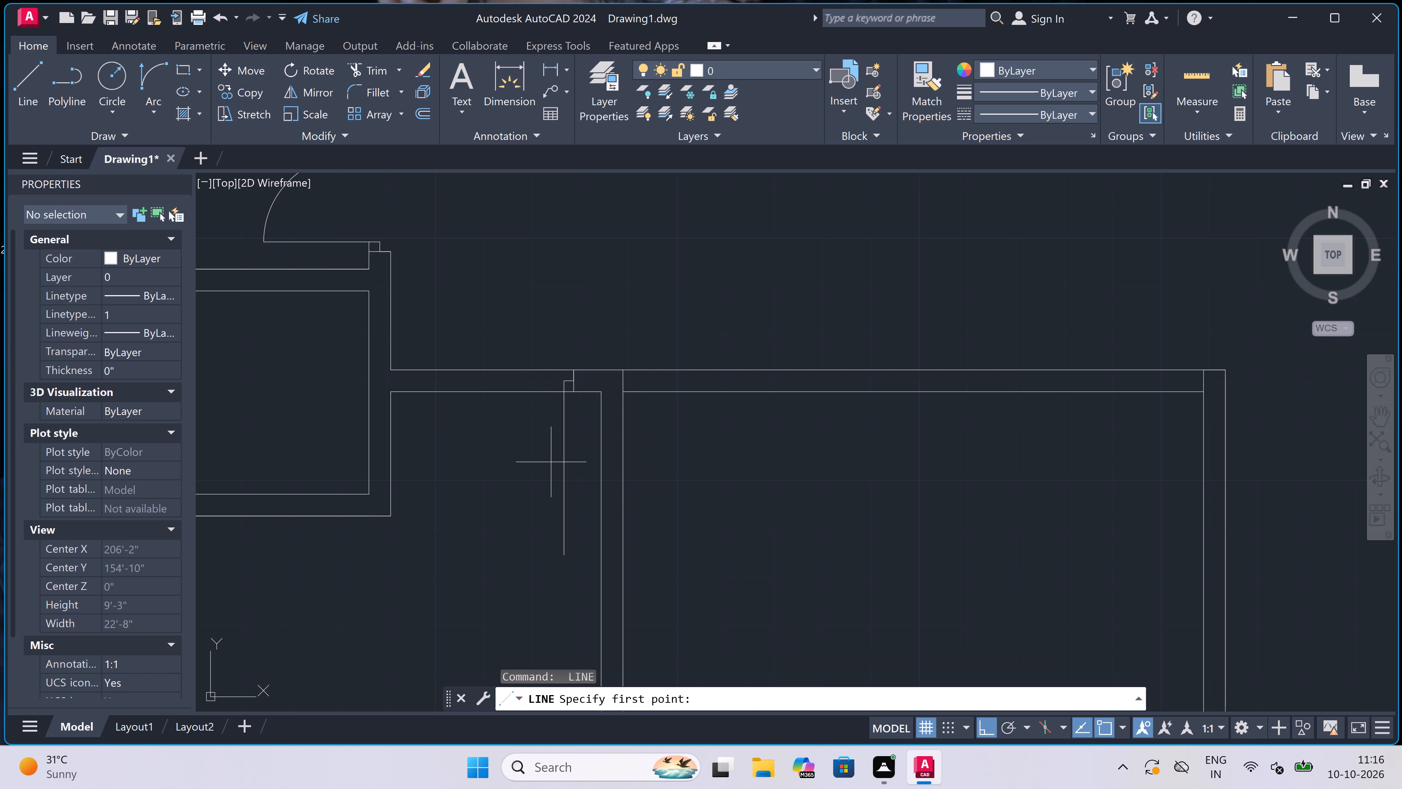
{"action": "double_click", "coordinate": [434, 390]}
{"action": "left_click", "coordinate": [430, 363]}
{"action": "left_click", "coordinate": [431, 377]}
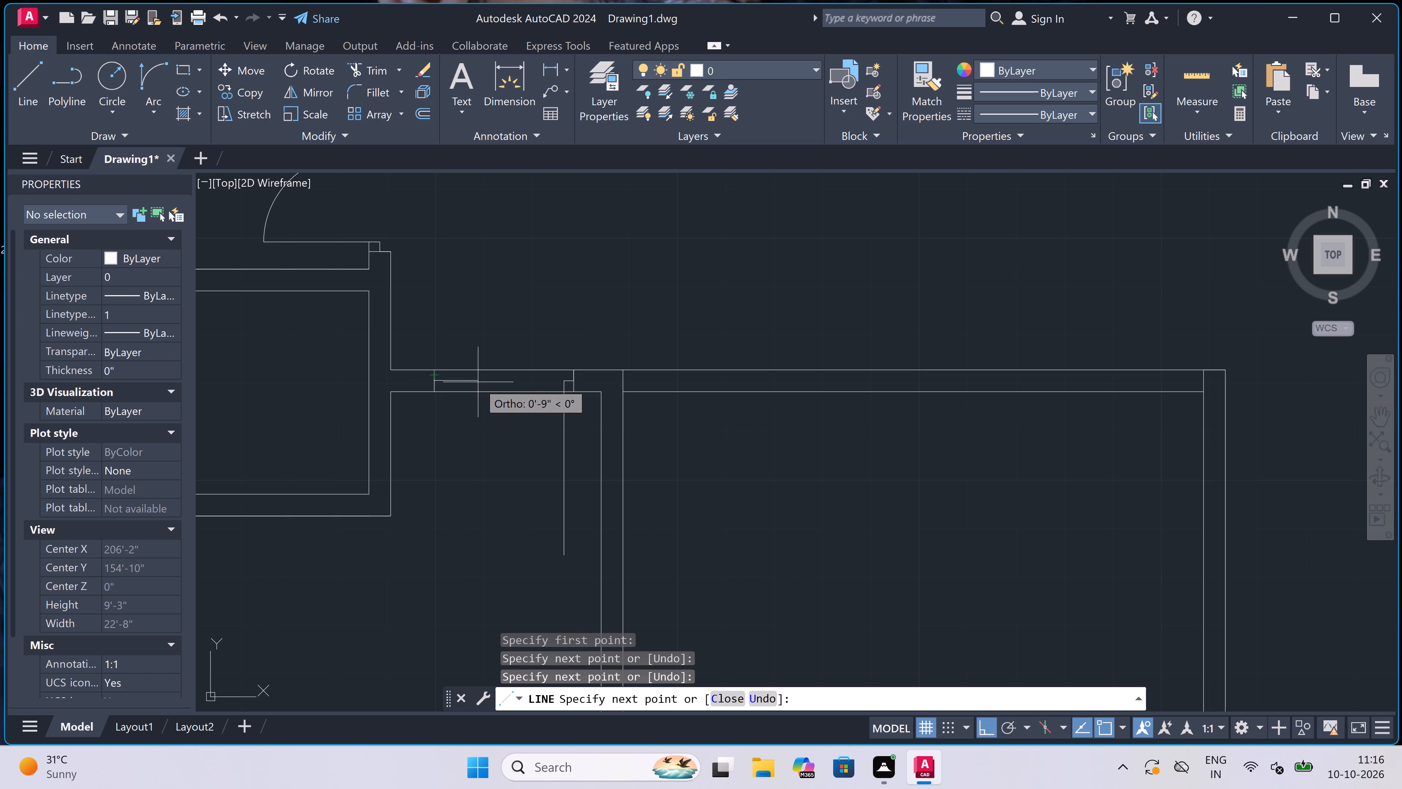
{"action": "key", "text": "2"}
{"action": "type", "text": "\""}
{"action": "key", "text": "space"}
{"action": "key", "text": "Escape"}
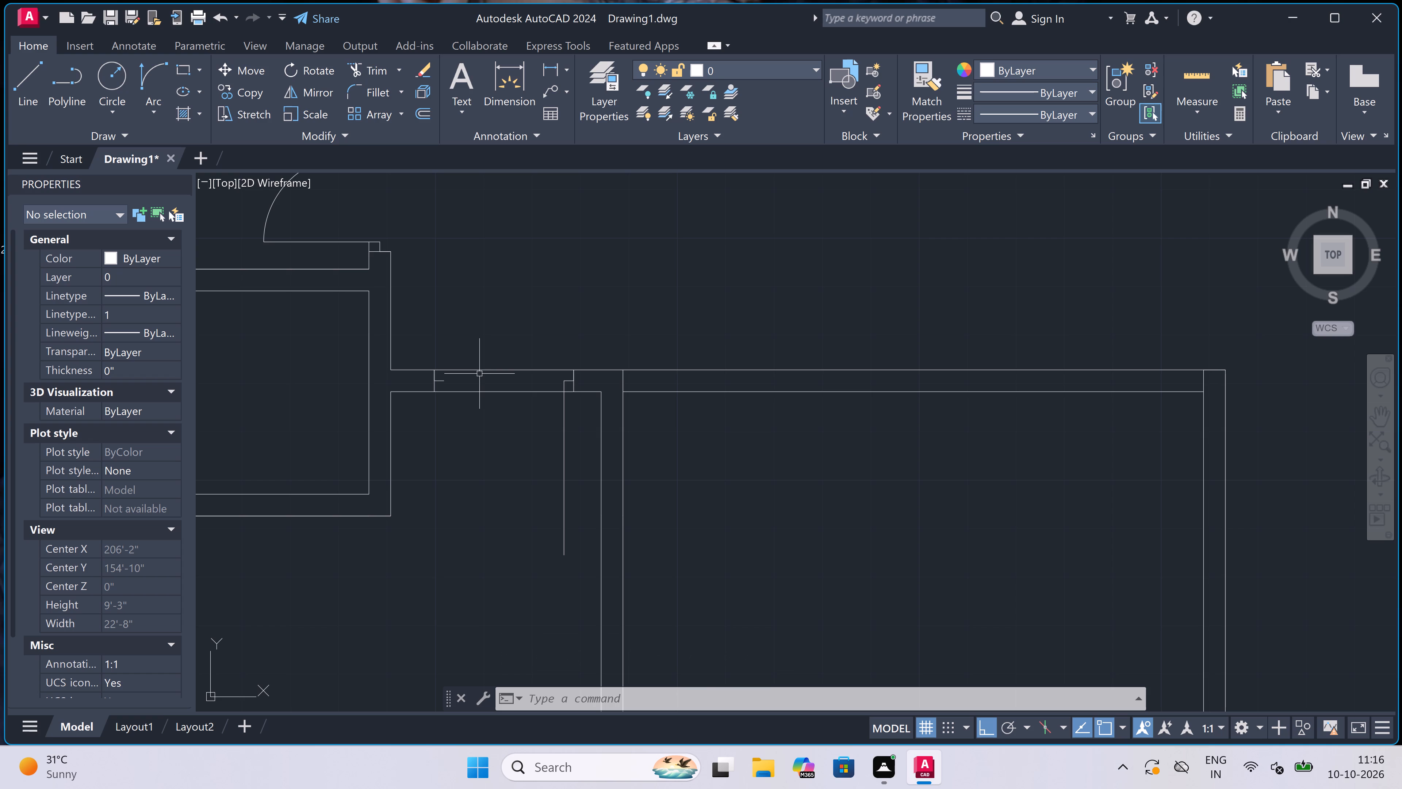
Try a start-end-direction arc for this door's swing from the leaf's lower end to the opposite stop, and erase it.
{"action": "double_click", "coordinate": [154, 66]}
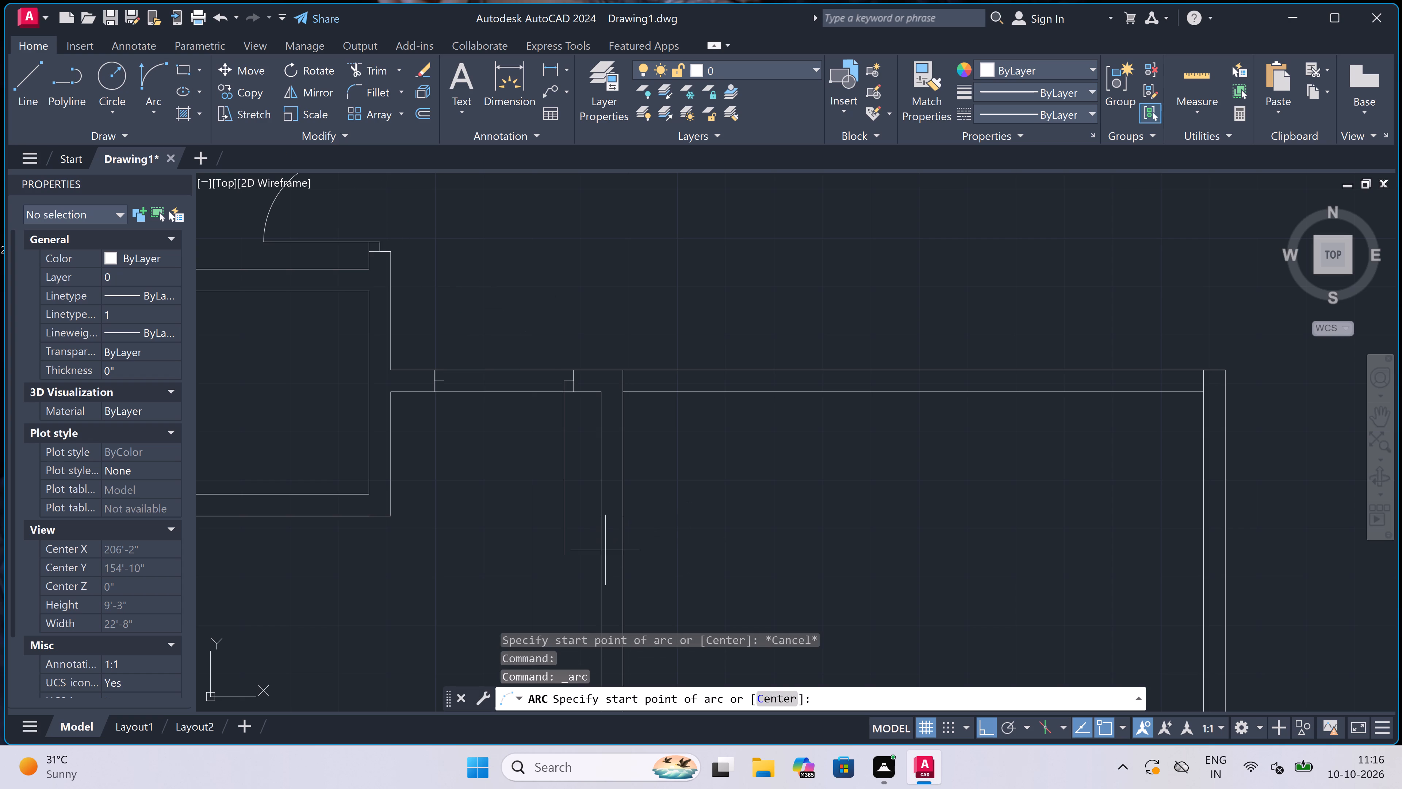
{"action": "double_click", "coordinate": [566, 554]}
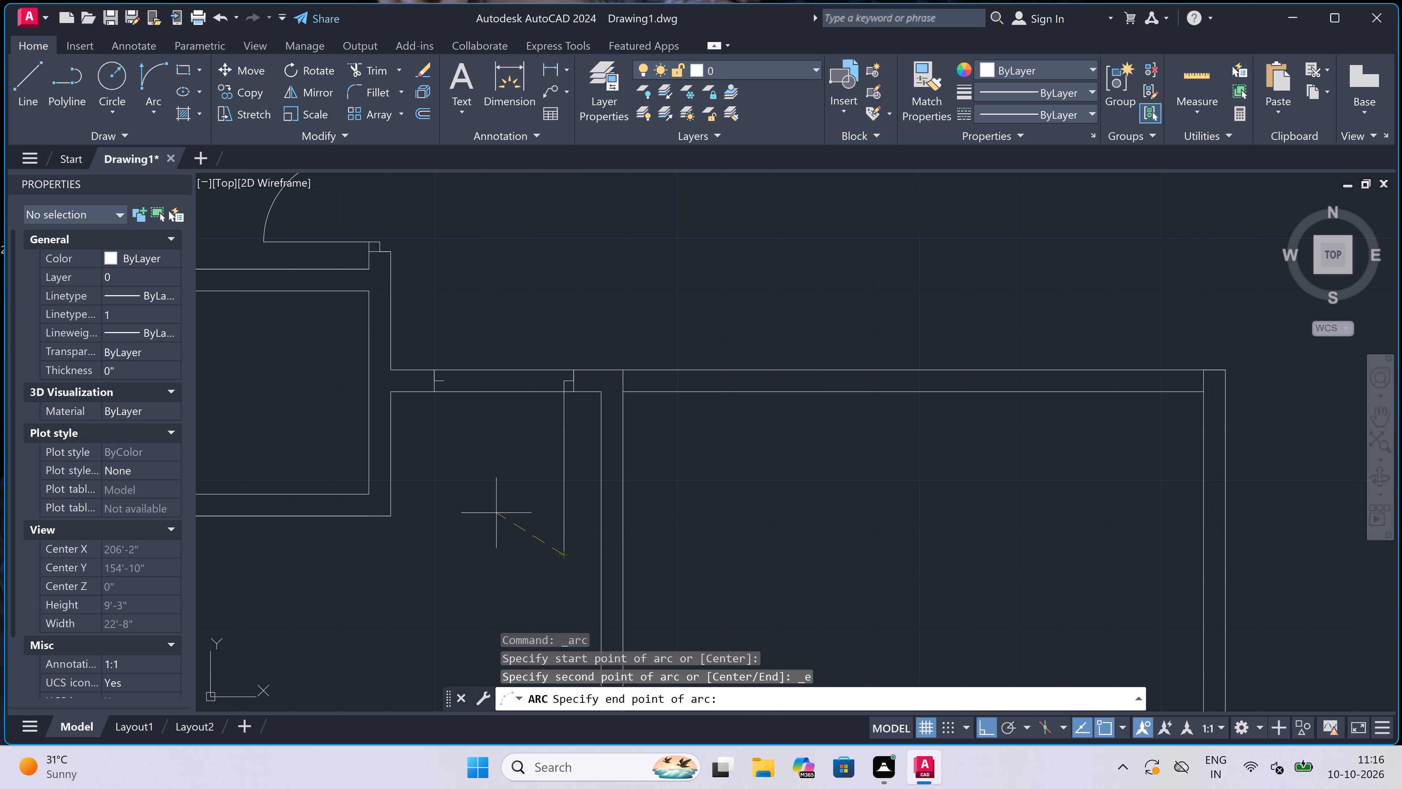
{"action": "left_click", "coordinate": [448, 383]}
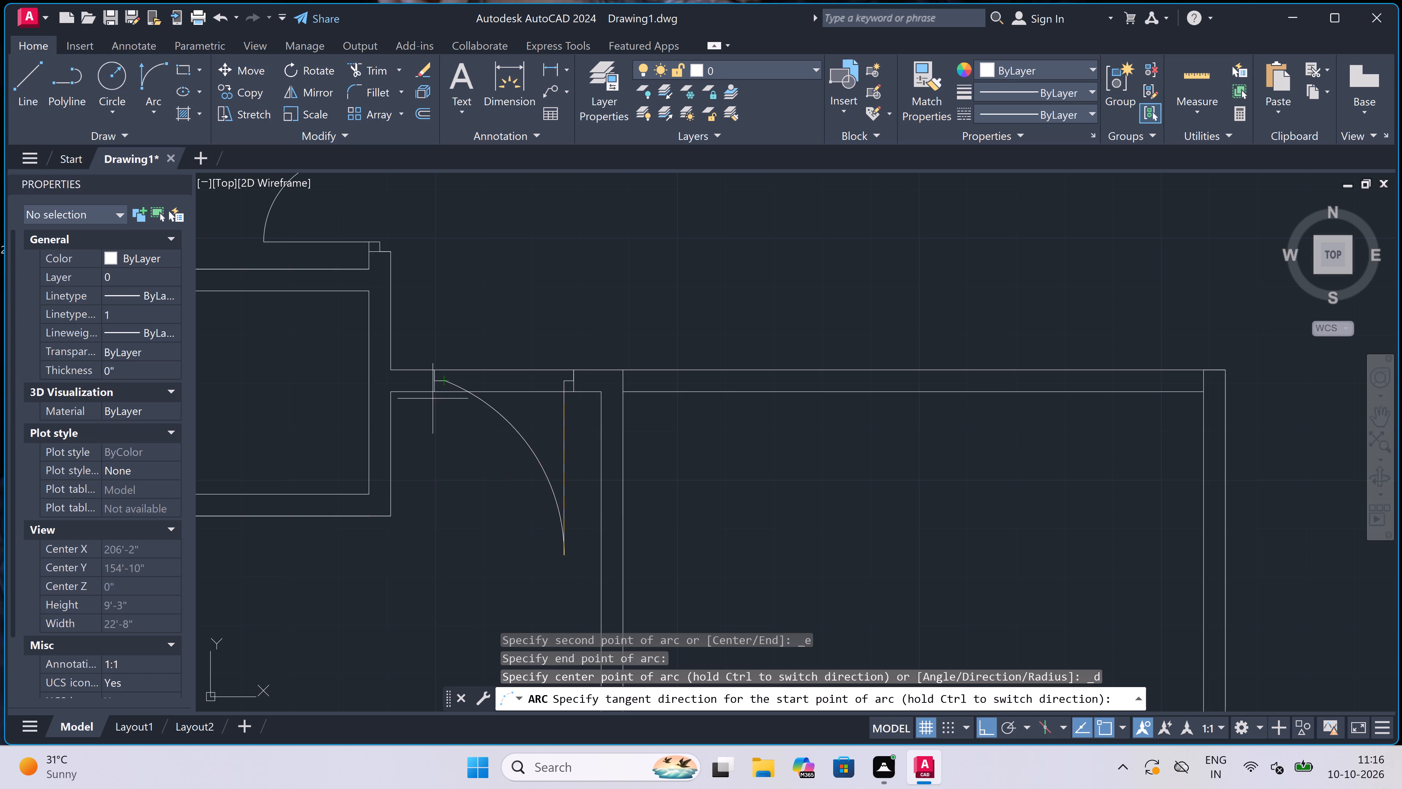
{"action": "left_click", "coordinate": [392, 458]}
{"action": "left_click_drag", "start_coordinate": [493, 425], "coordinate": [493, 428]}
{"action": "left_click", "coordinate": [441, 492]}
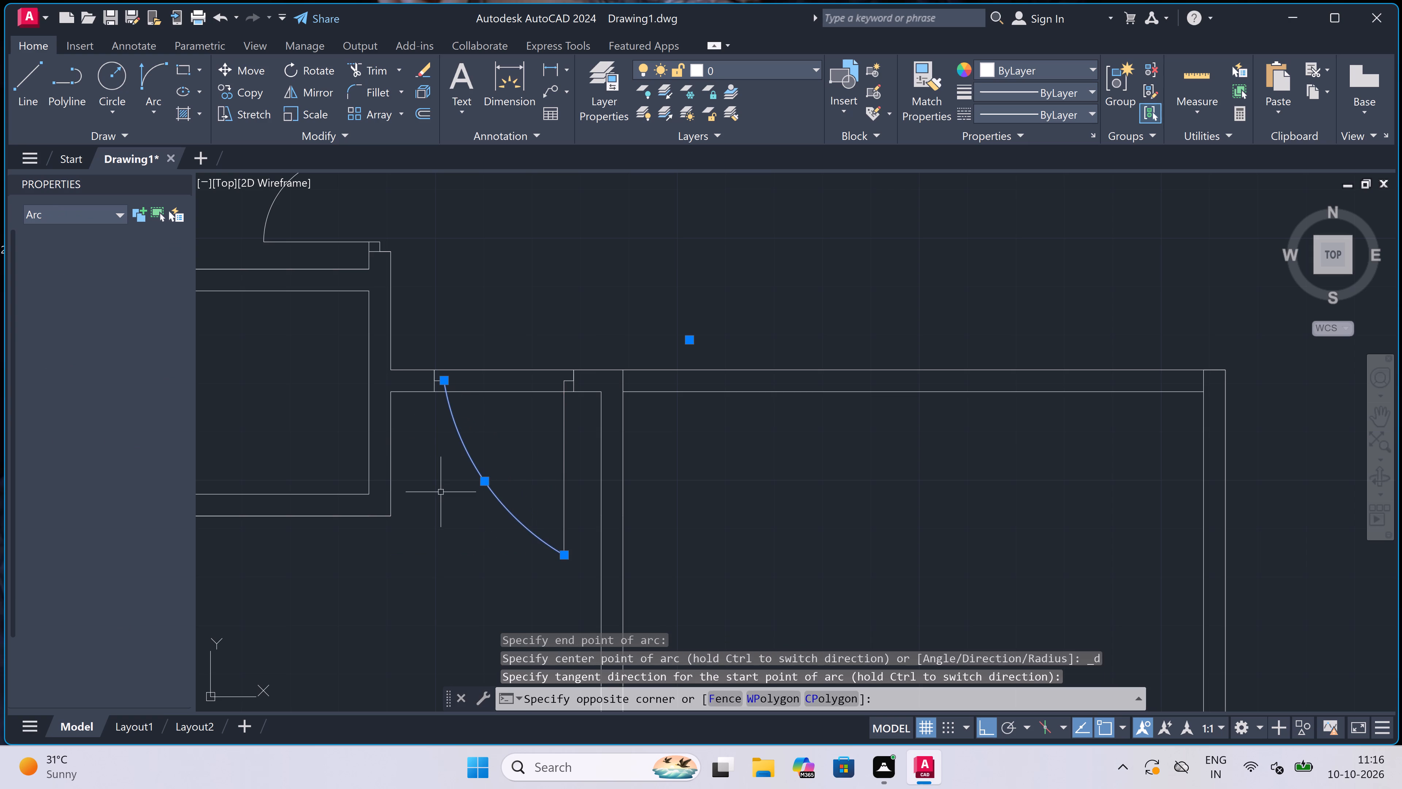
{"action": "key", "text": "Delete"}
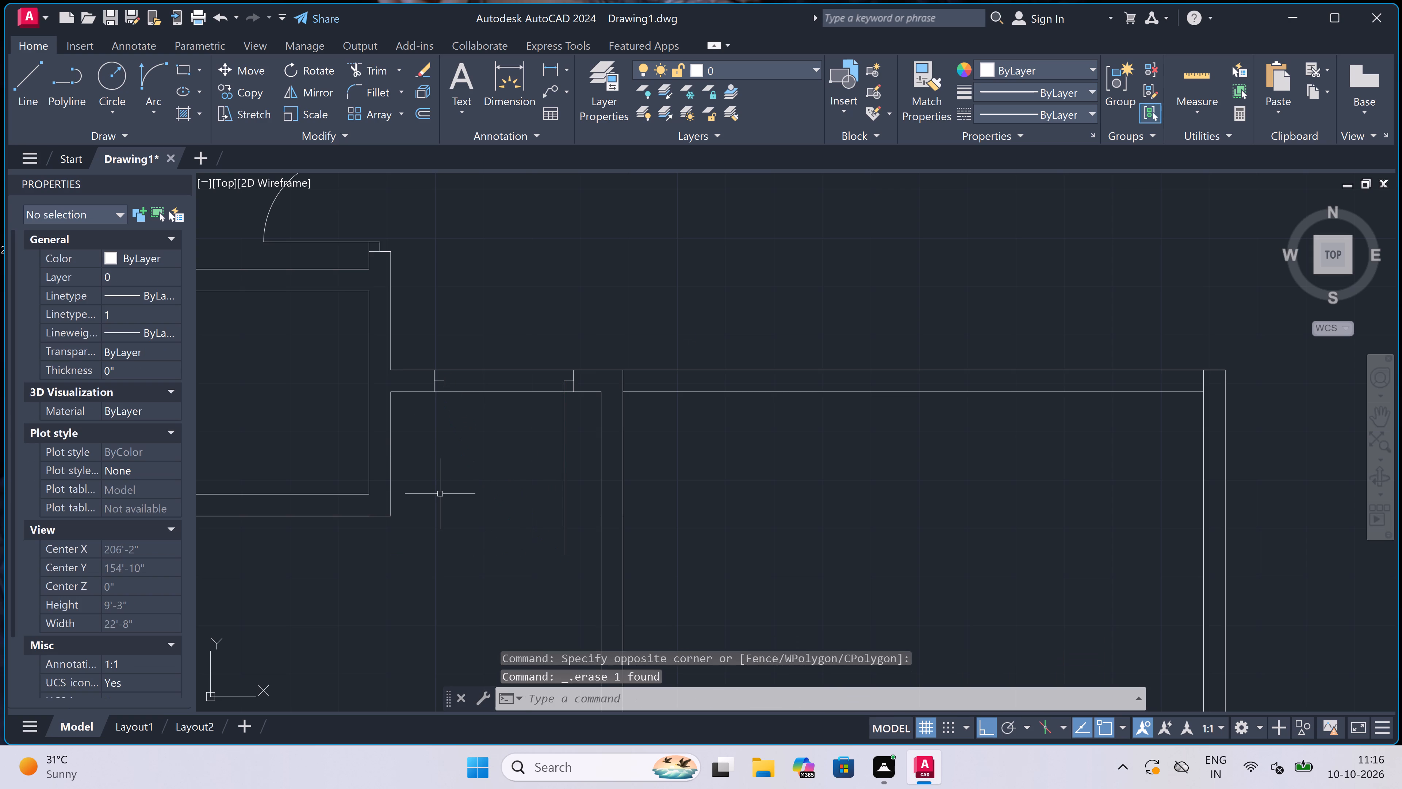
Draw the door swing as a start-end-direction arc from the leaf's lower end to the opposite stop's end, starting tangent leftward.
{"action": "left_click", "coordinate": [152, 72]}
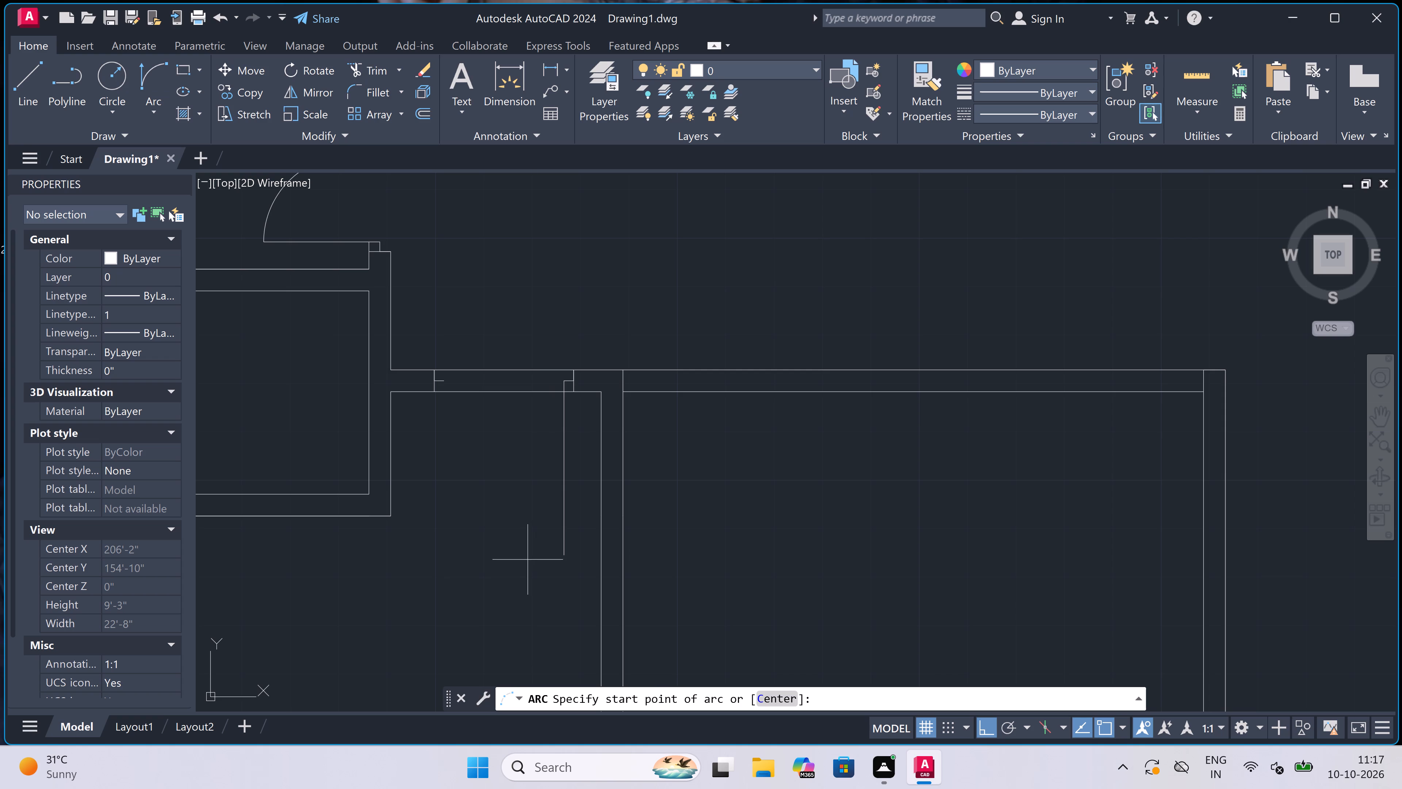
{"action": "left_click", "coordinate": [566, 557]}
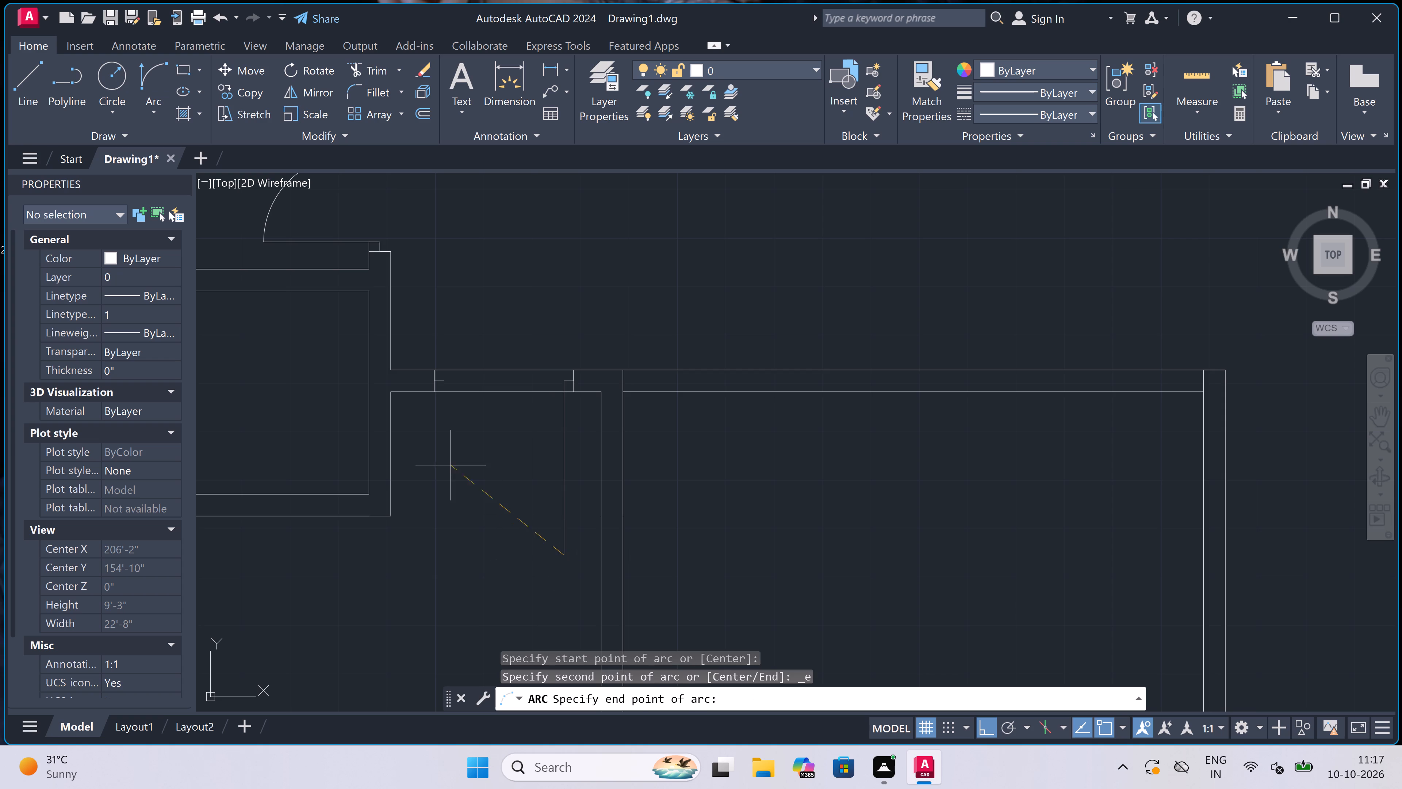
{"action": "left_click", "coordinate": [445, 378]}
{"action": "left_click", "coordinate": [331, 572]}
{"action": "key", "text": "Escape"}
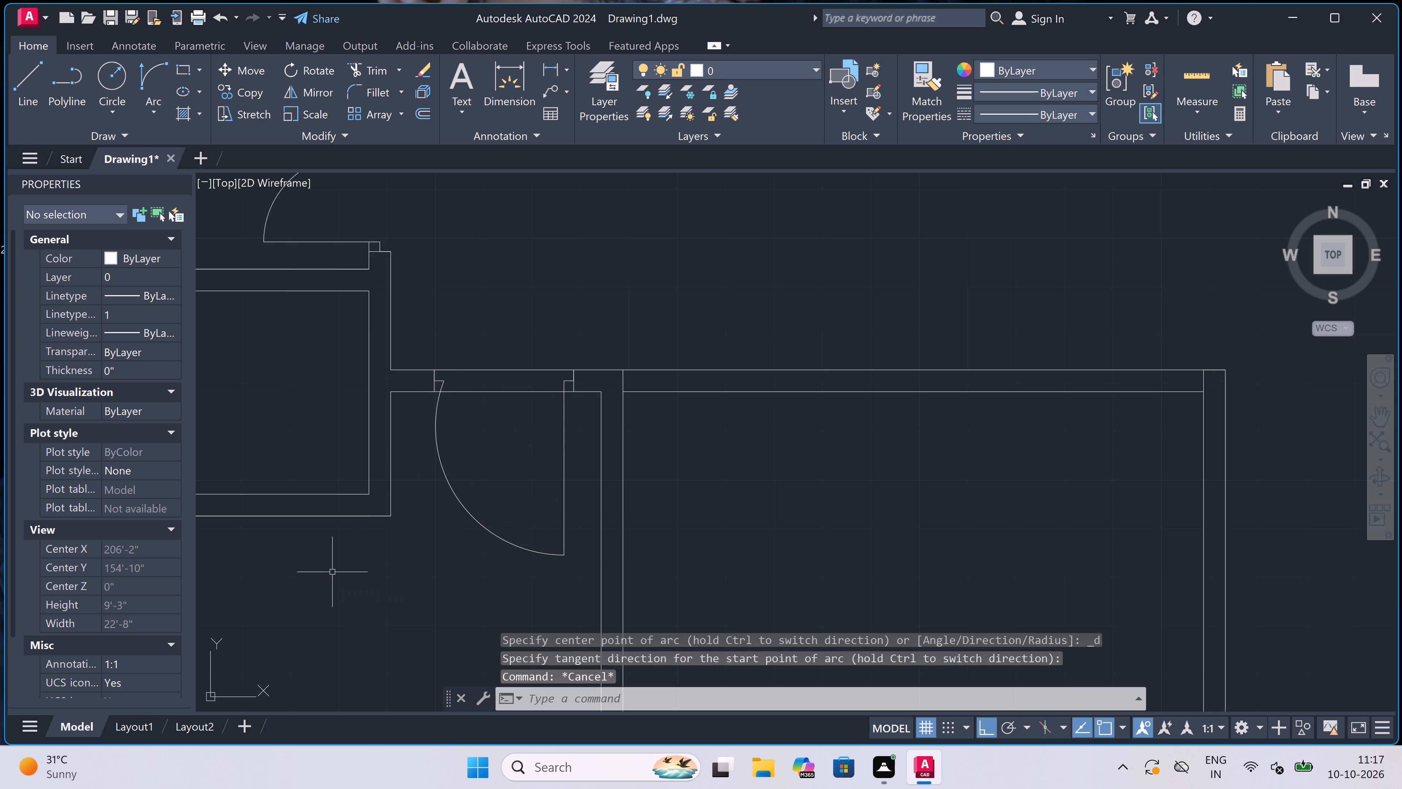
Trim both lines of the left unit's short wall segment across the door opening between its jambs.
{"action": "type", "text": "tr"}
{"action": "key", "text": "space"}
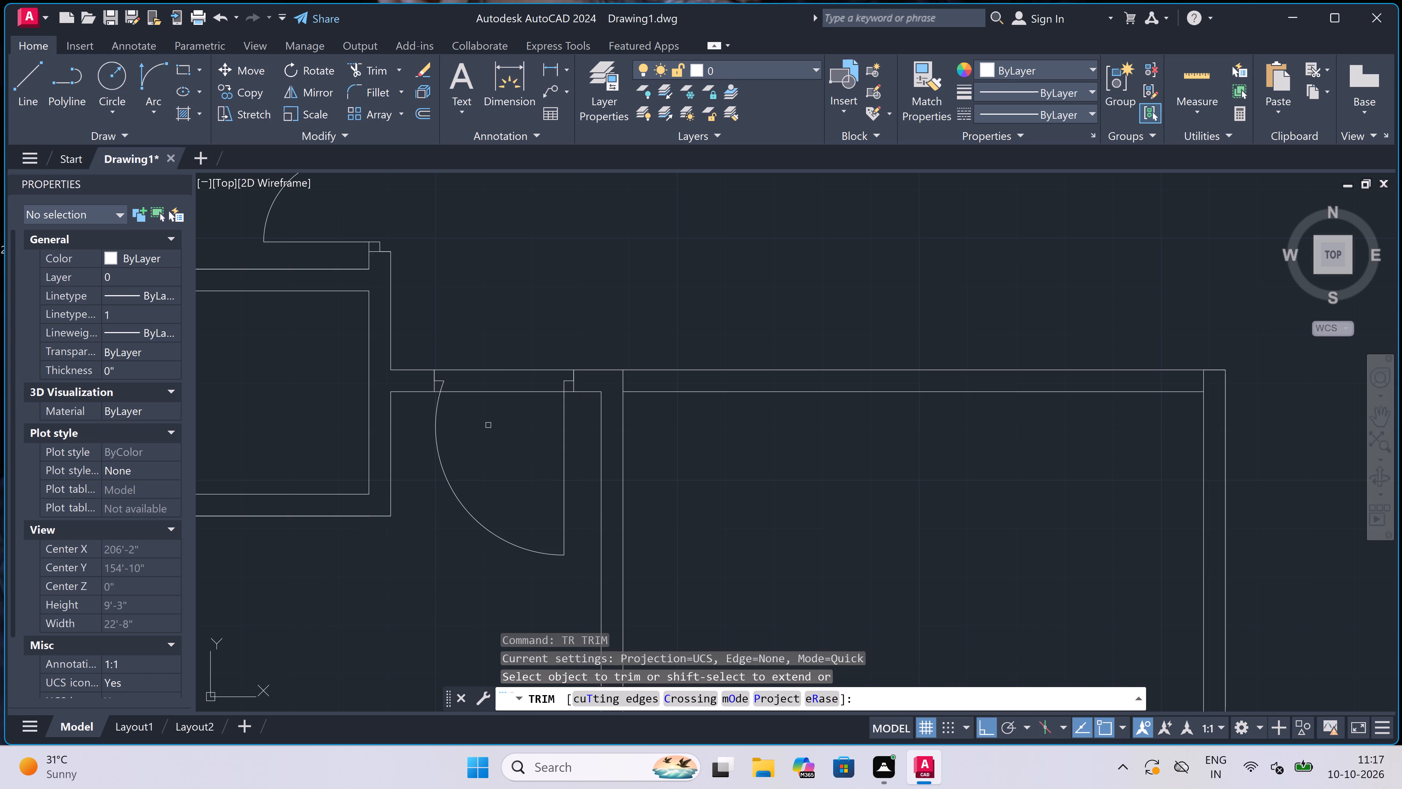
{"action": "left_click", "coordinate": [508, 430]}
{"action": "triple_click", "coordinate": [0, 293]}
{"action": "left_click_drag", "start_coordinate": [0, 293], "coordinate": [0, 186]}
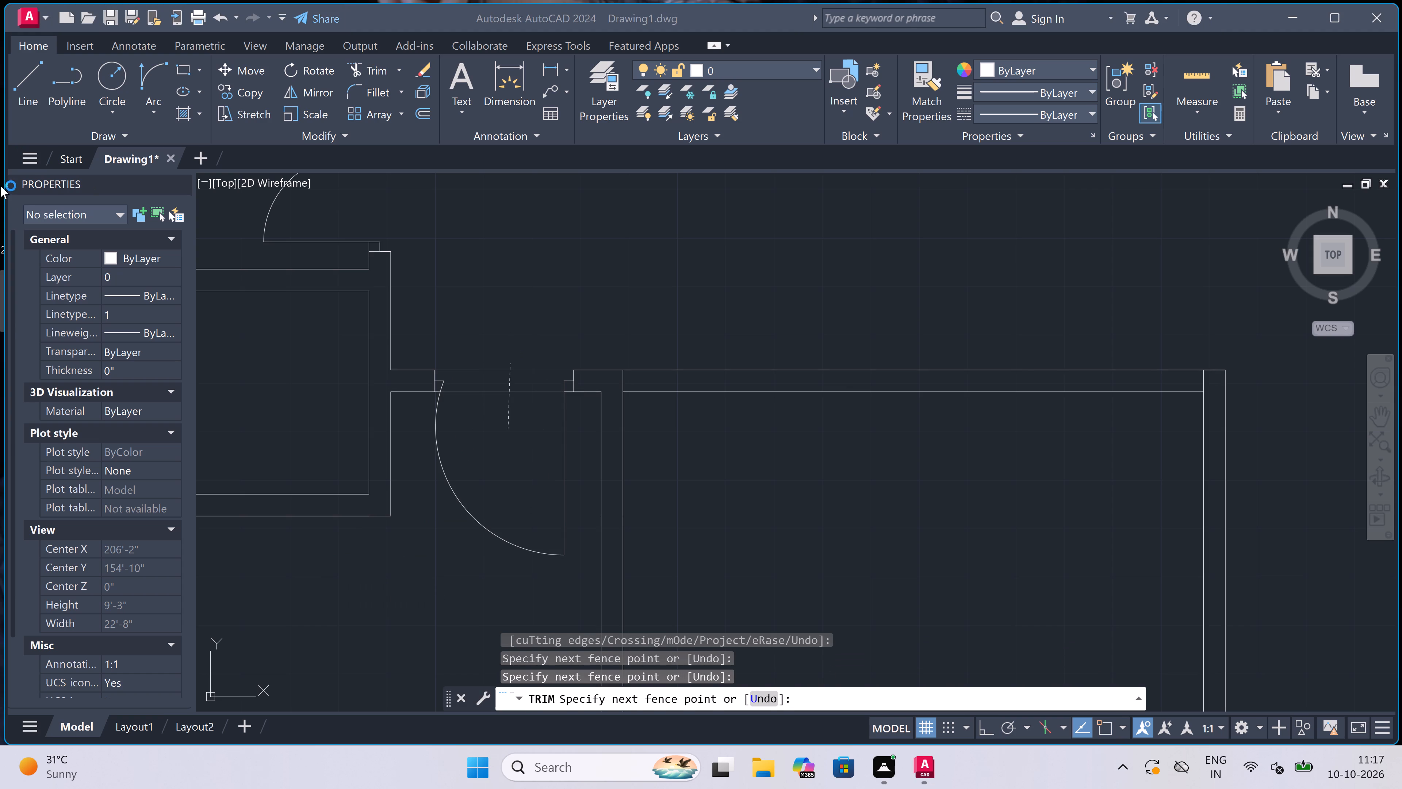
{"action": "left_click_drag", "start_coordinate": [0, 186], "coordinate": [101, 320]}
{"action": "double_click", "coordinate": [512, 345]}
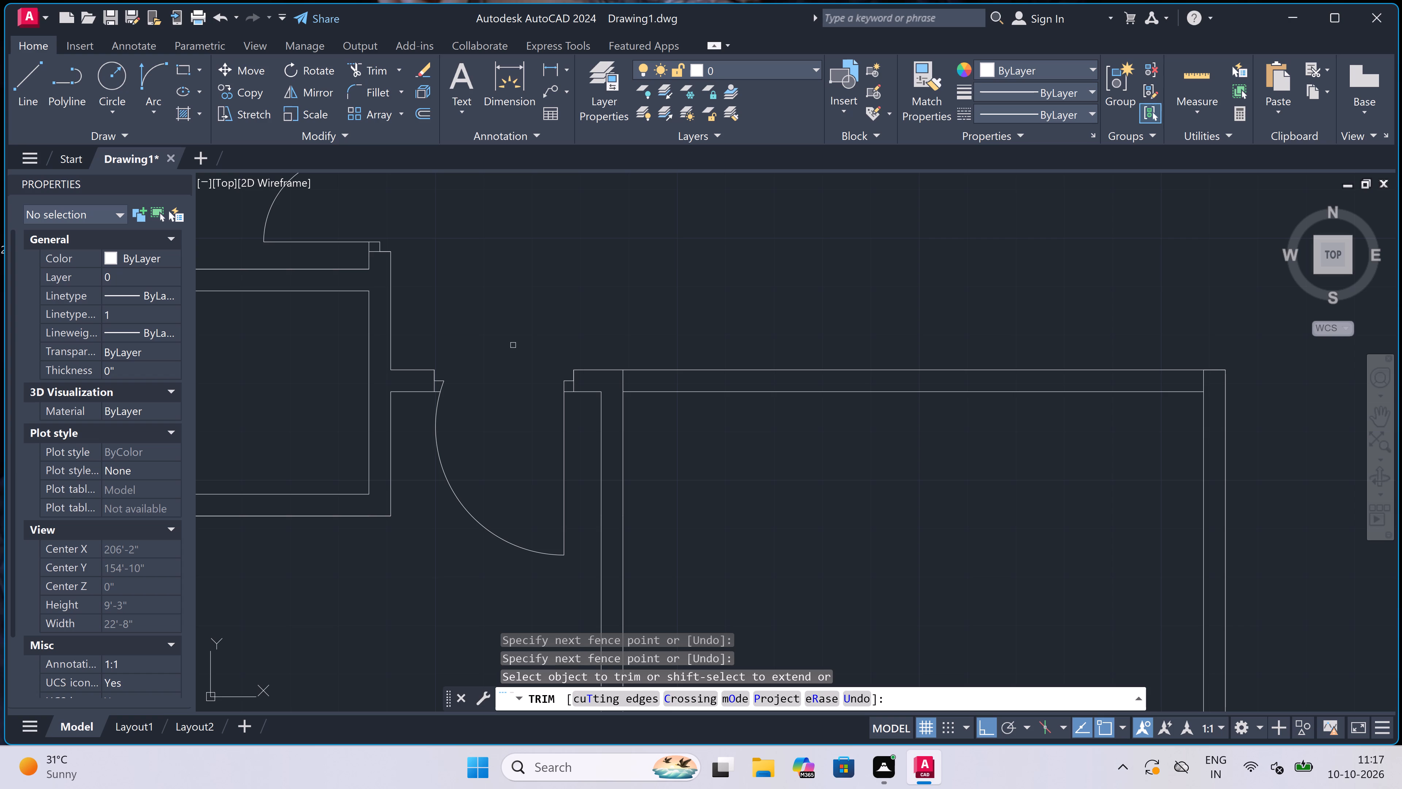
{"action": "key", "text": "Escape"}
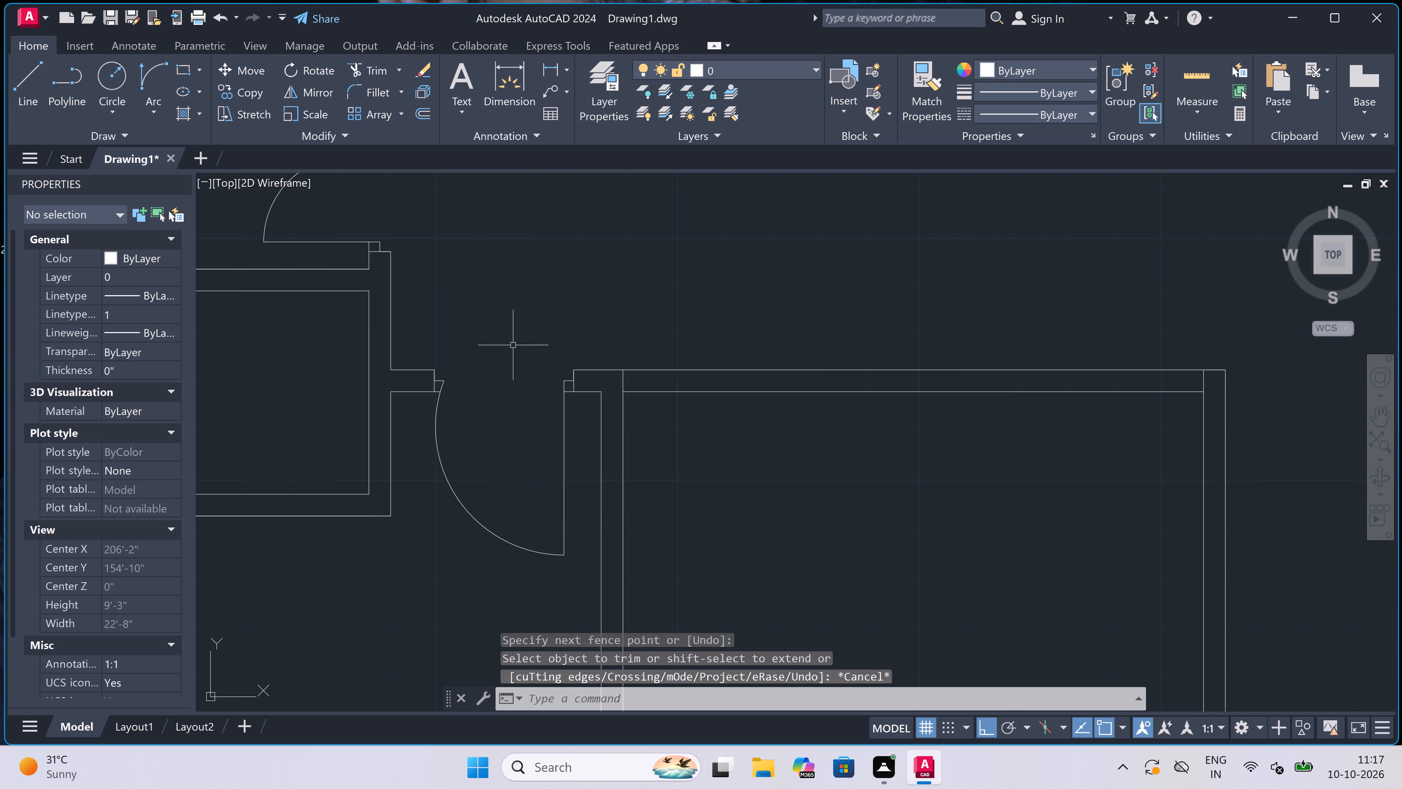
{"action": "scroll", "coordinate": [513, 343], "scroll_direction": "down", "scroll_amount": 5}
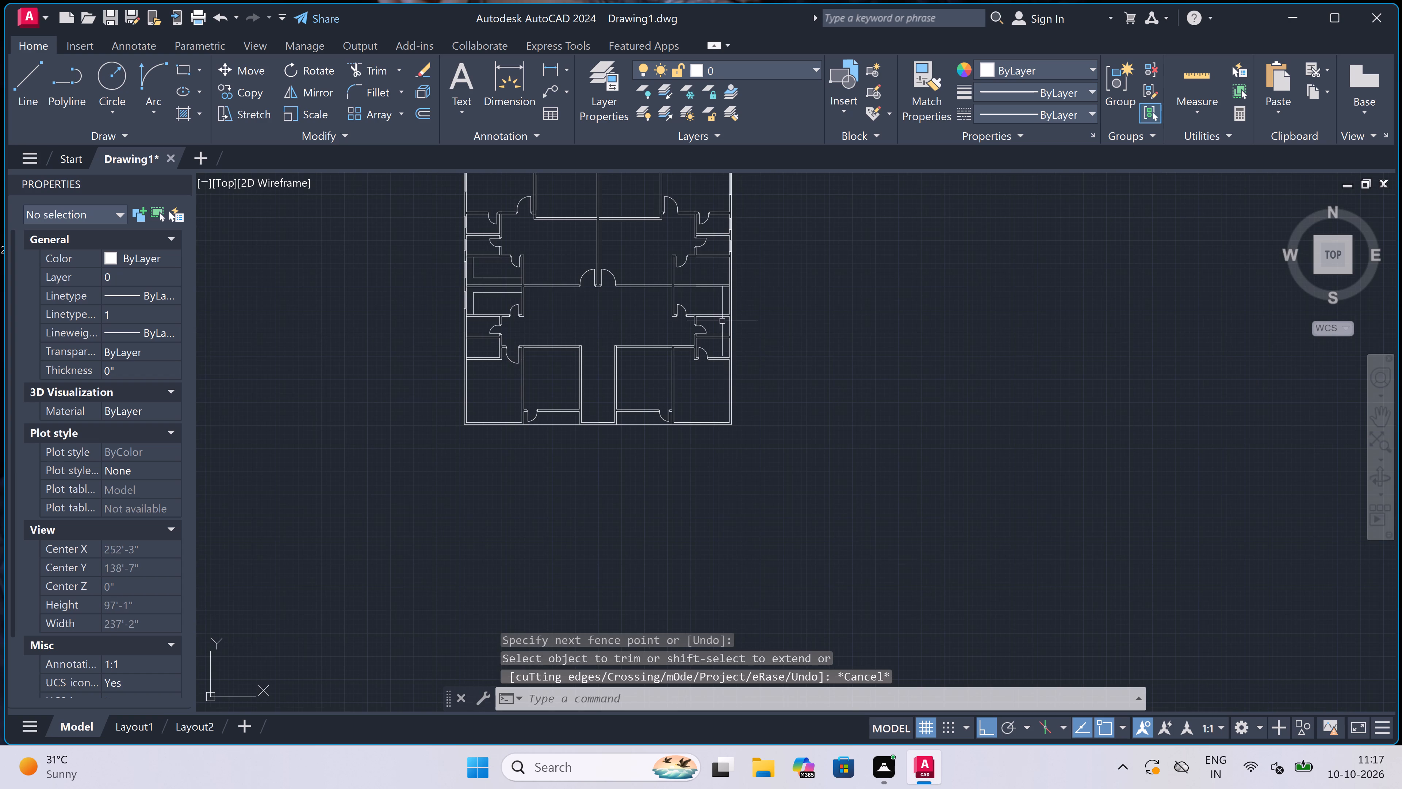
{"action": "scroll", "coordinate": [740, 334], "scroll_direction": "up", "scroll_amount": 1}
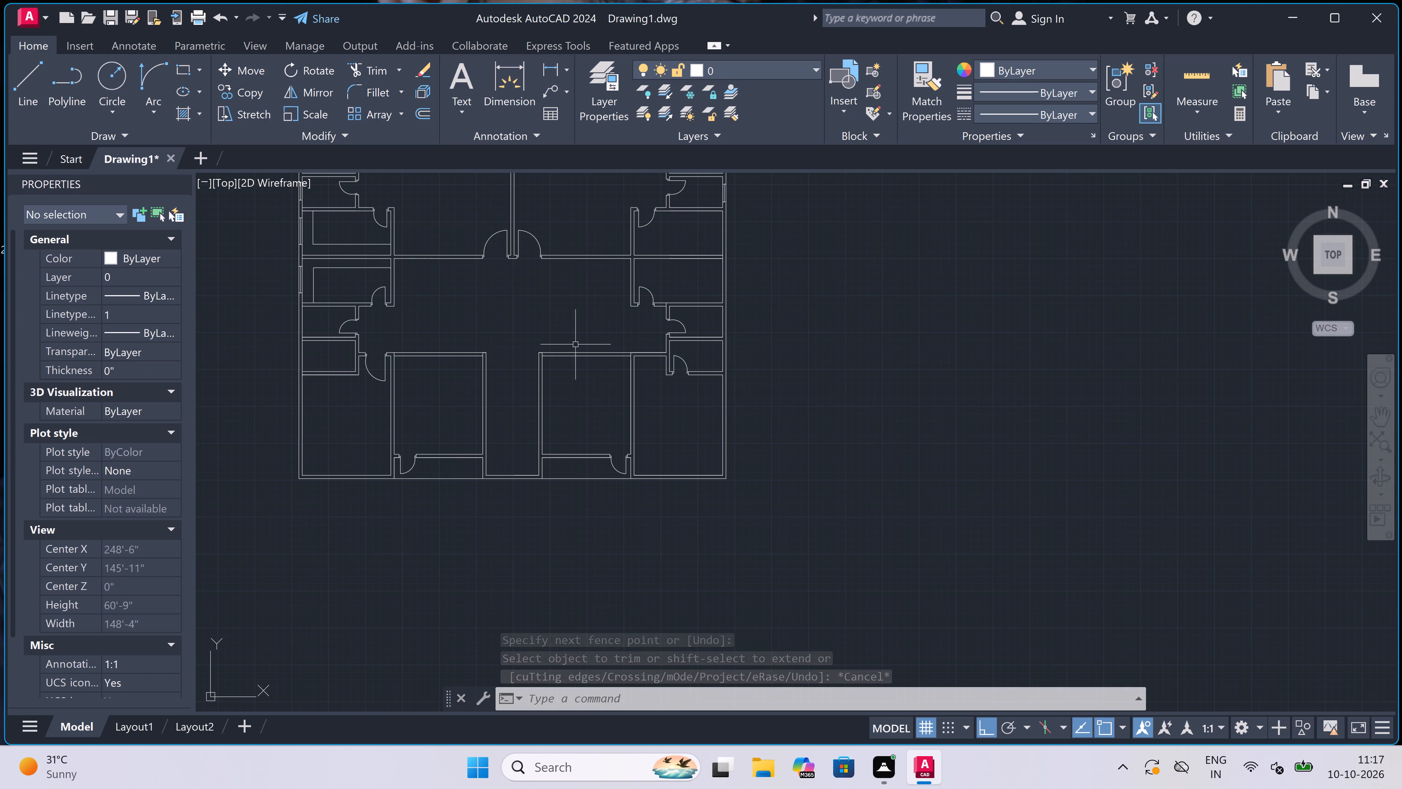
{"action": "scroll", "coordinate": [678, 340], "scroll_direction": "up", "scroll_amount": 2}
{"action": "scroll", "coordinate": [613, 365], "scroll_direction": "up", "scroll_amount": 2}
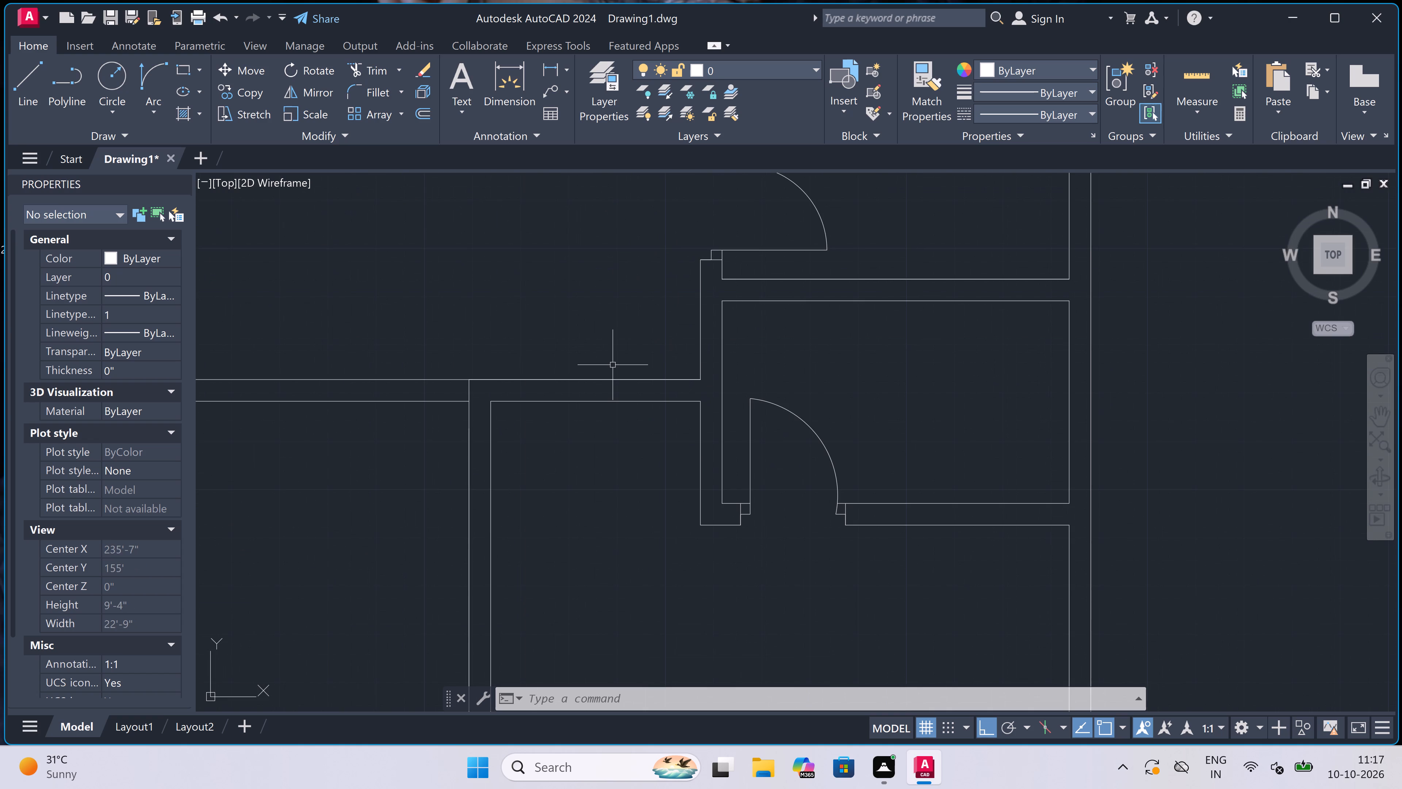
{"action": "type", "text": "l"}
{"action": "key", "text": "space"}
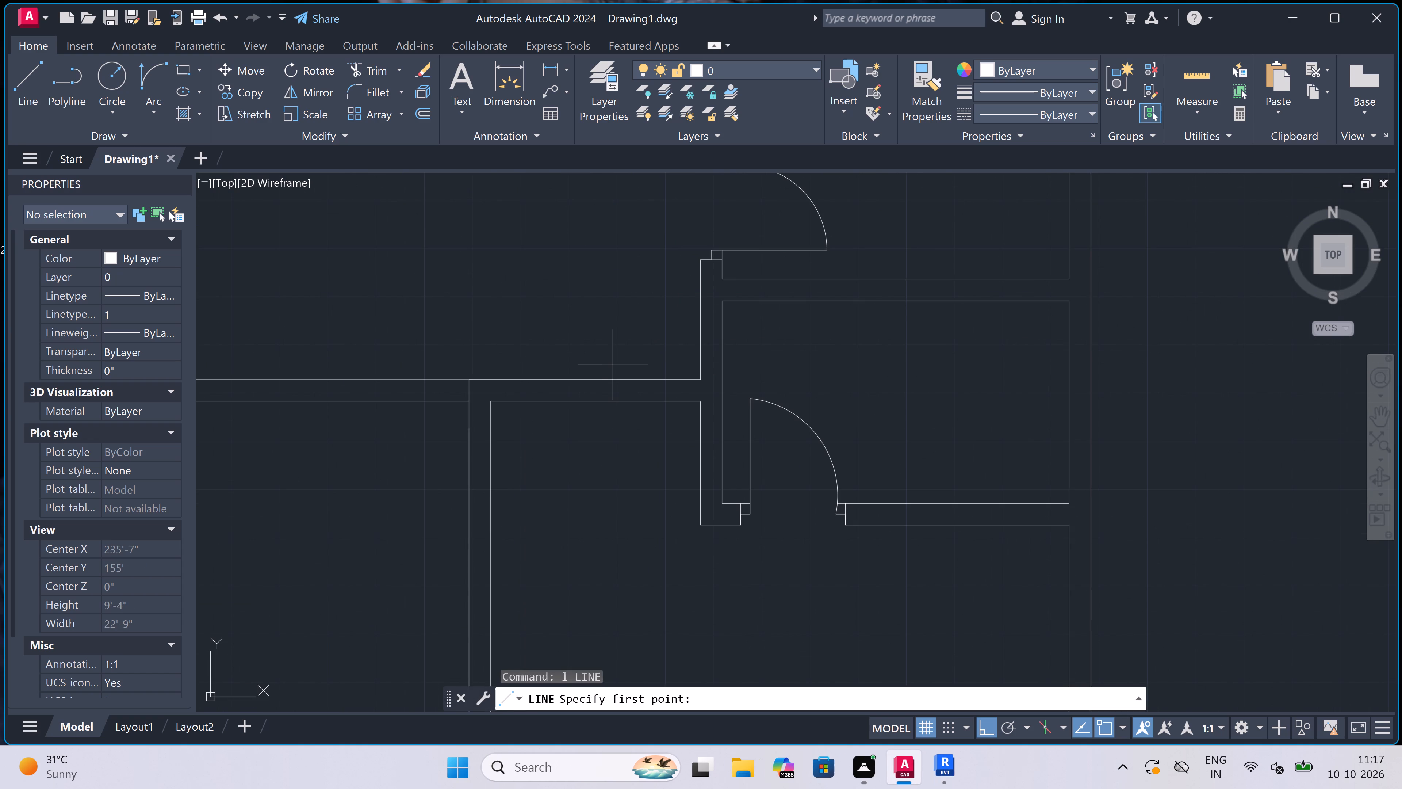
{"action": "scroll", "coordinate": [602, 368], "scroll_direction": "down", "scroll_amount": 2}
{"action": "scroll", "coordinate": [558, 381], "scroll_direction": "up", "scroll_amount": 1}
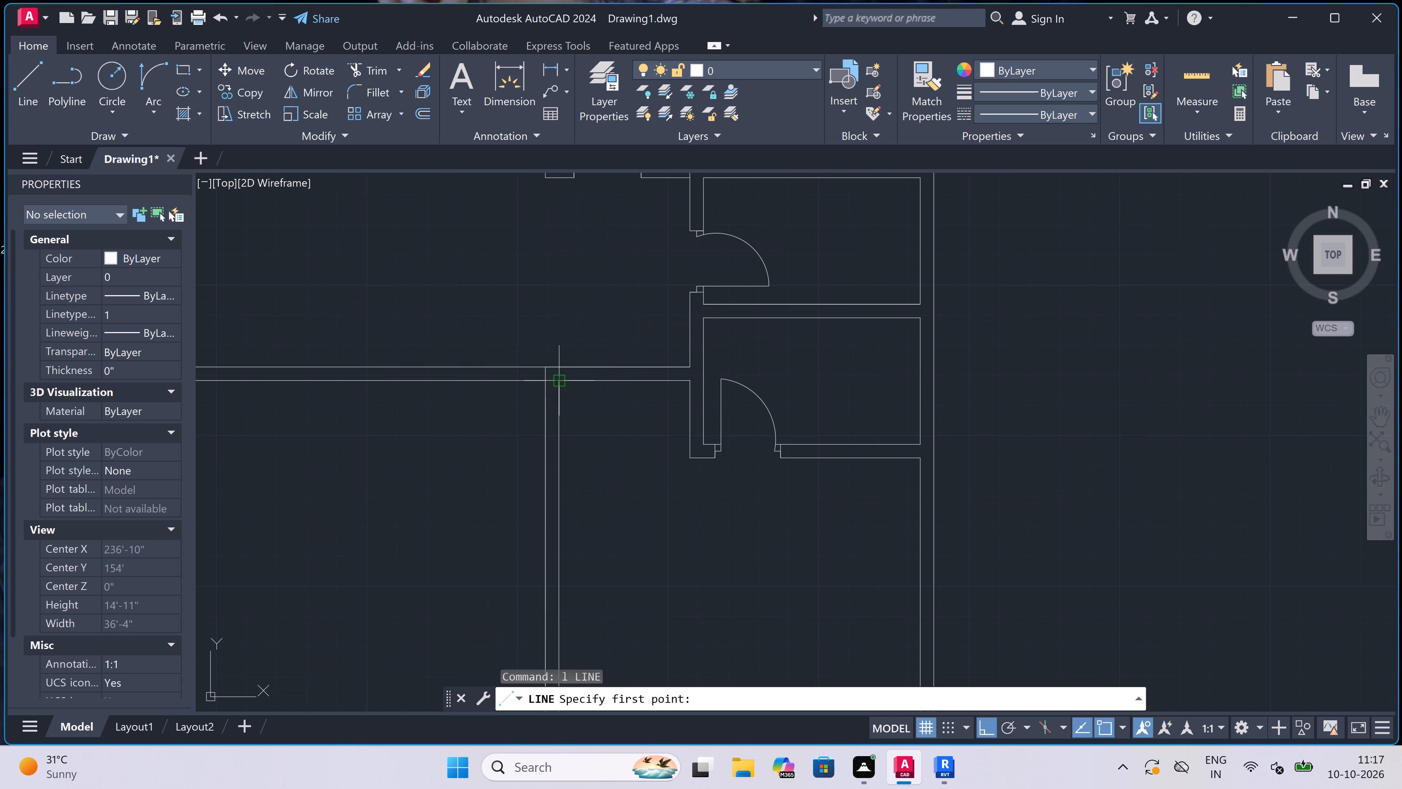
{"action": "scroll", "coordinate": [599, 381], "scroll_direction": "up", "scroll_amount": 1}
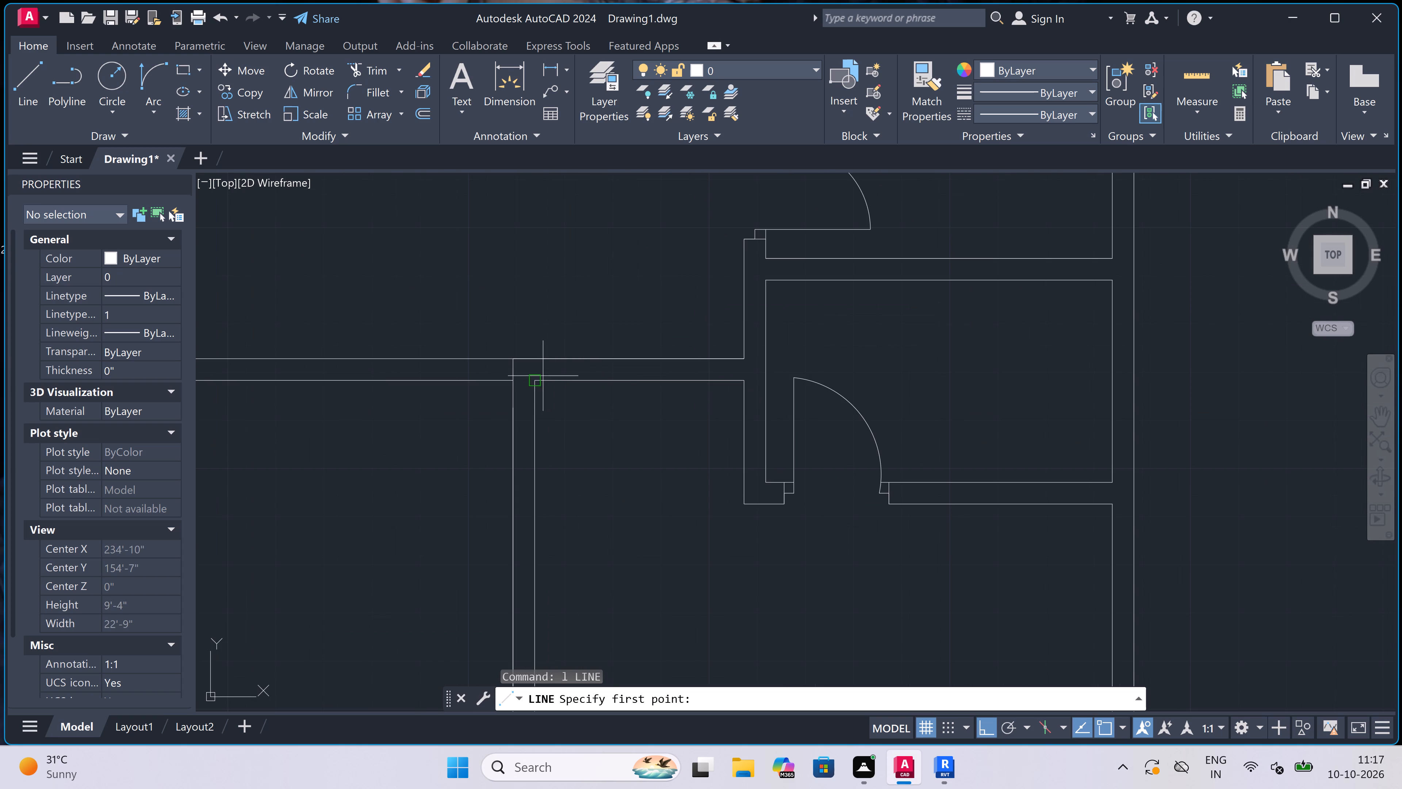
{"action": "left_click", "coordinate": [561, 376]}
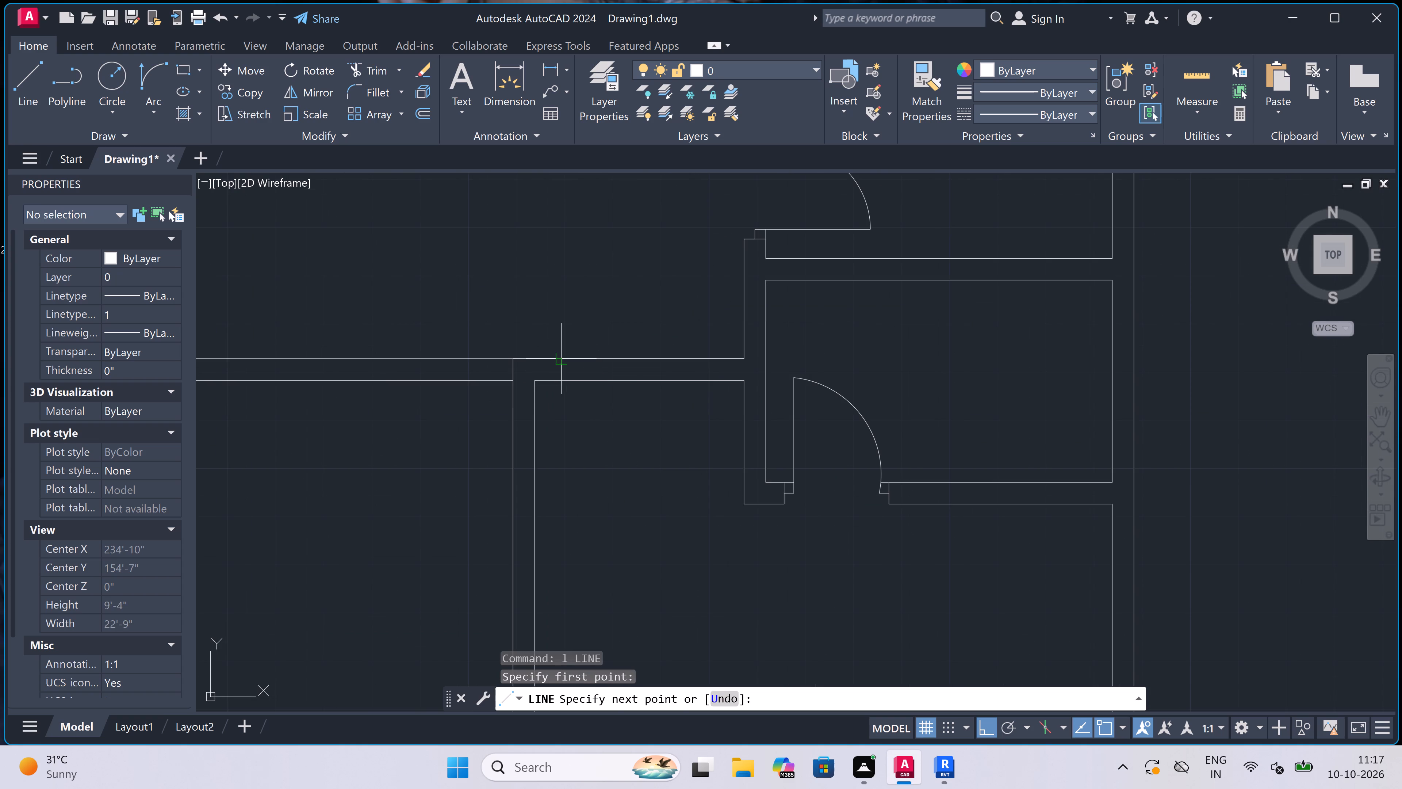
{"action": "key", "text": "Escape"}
Draw a jamb across the right unit's short wall segment near the partition corner, with a 2" stop from its midpoint and a 3' leaf downward.
{"action": "key", "text": "space"}
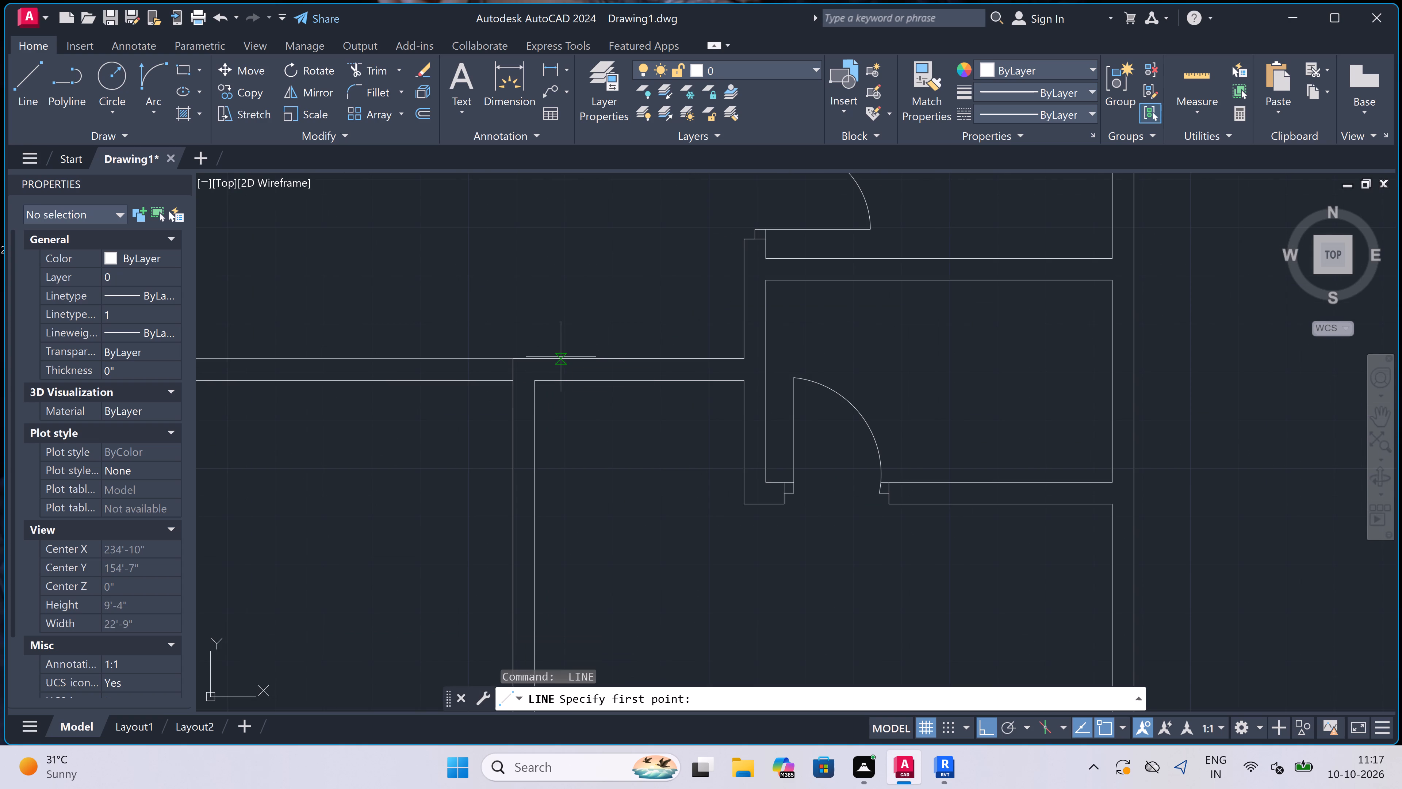
{"action": "scroll", "coordinate": [557, 365], "scroll_direction": "up", "scroll_amount": 1}
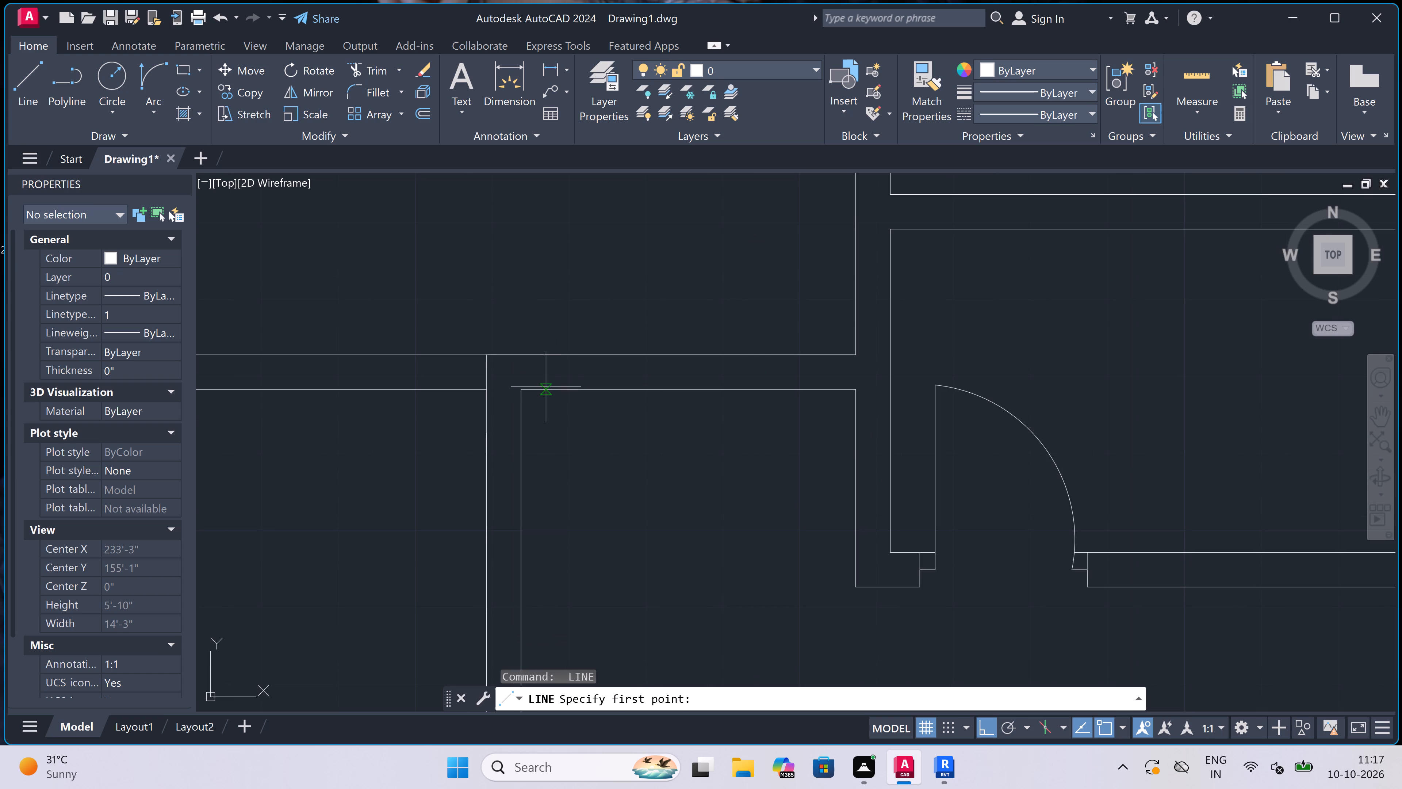
{"action": "double_click", "coordinate": [546, 386]}
{"action": "double_click", "coordinate": [544, 357]}
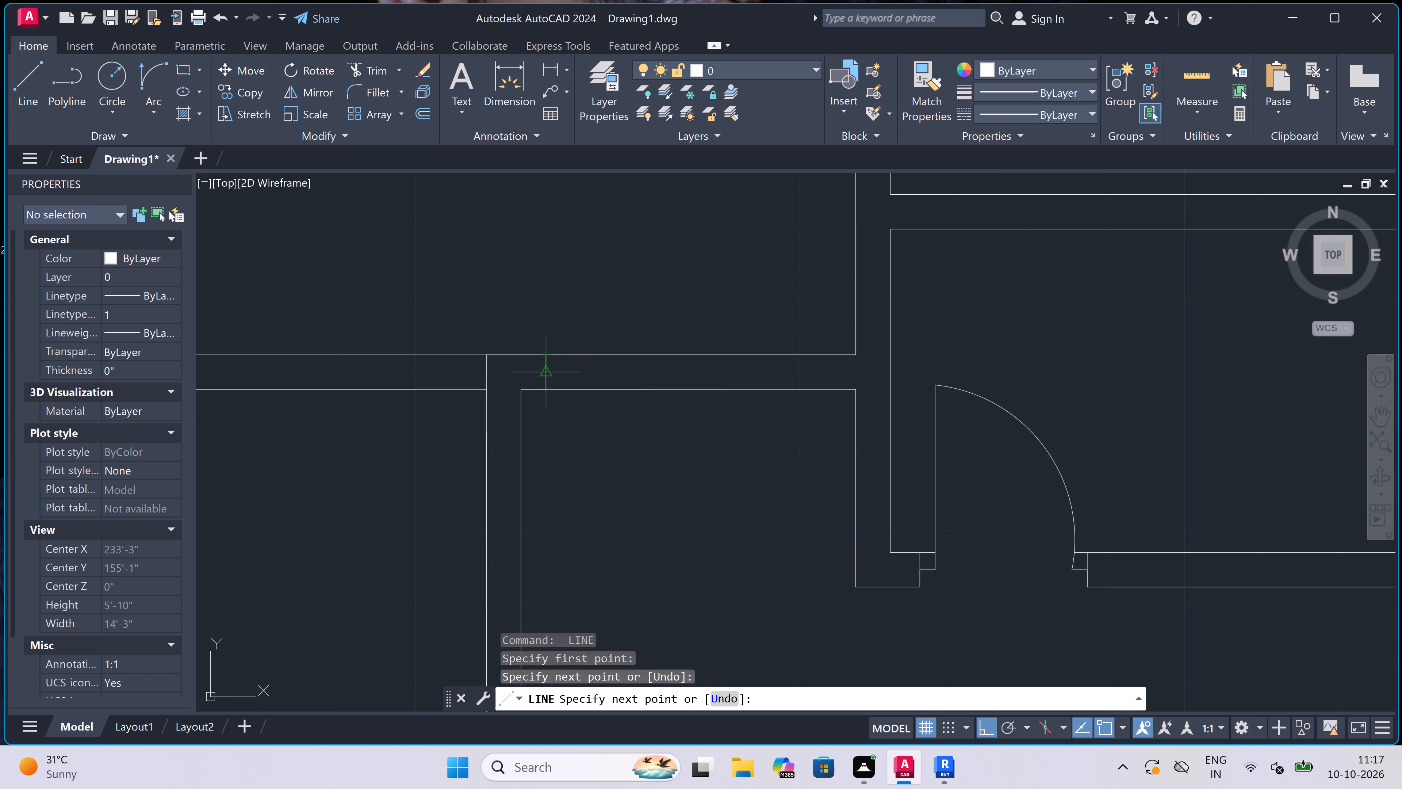
{"action": "left_click", "coordinate": [551, 373]}
{"action": "key", "text": "2"}
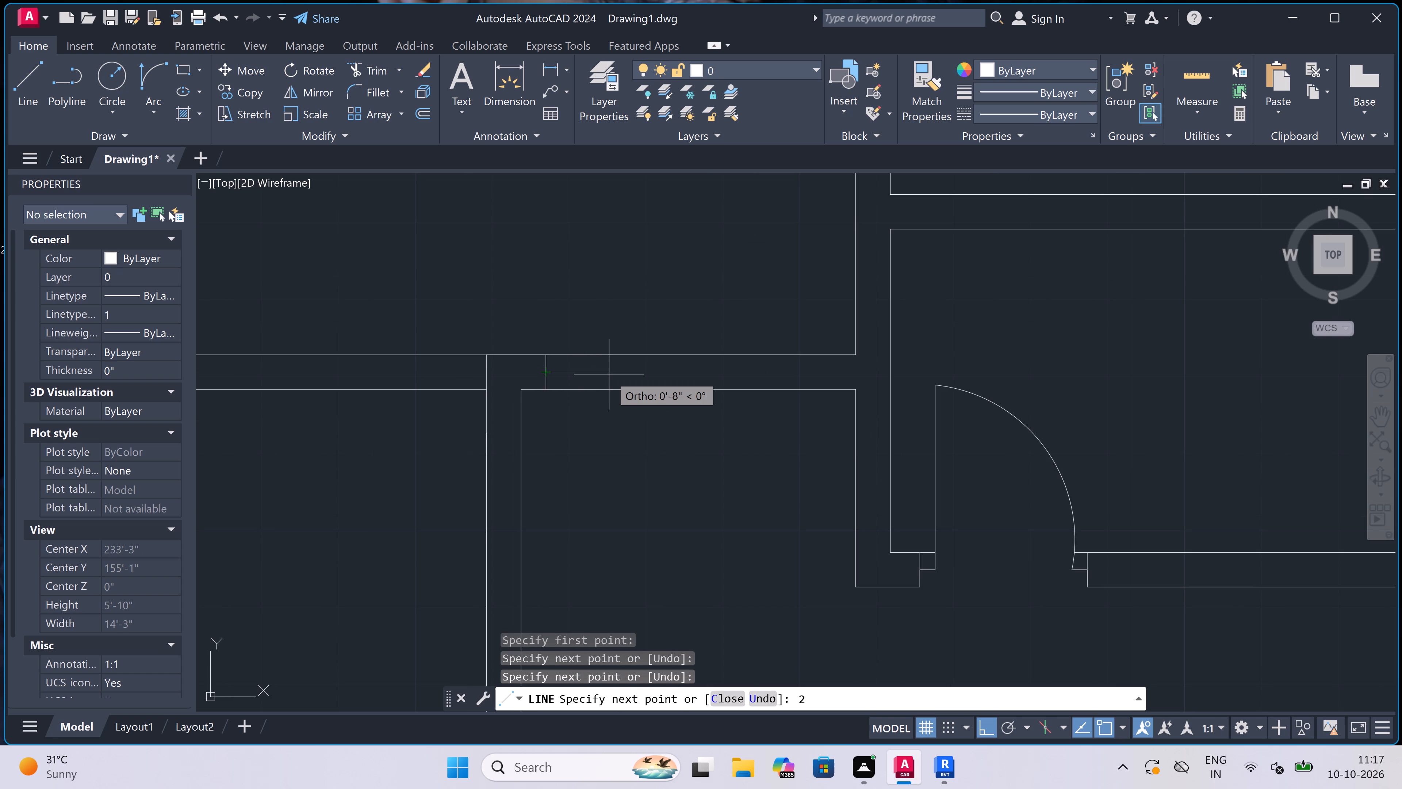
{"action": "type", "text": "\""}
{"action": "key", "text": "space"}
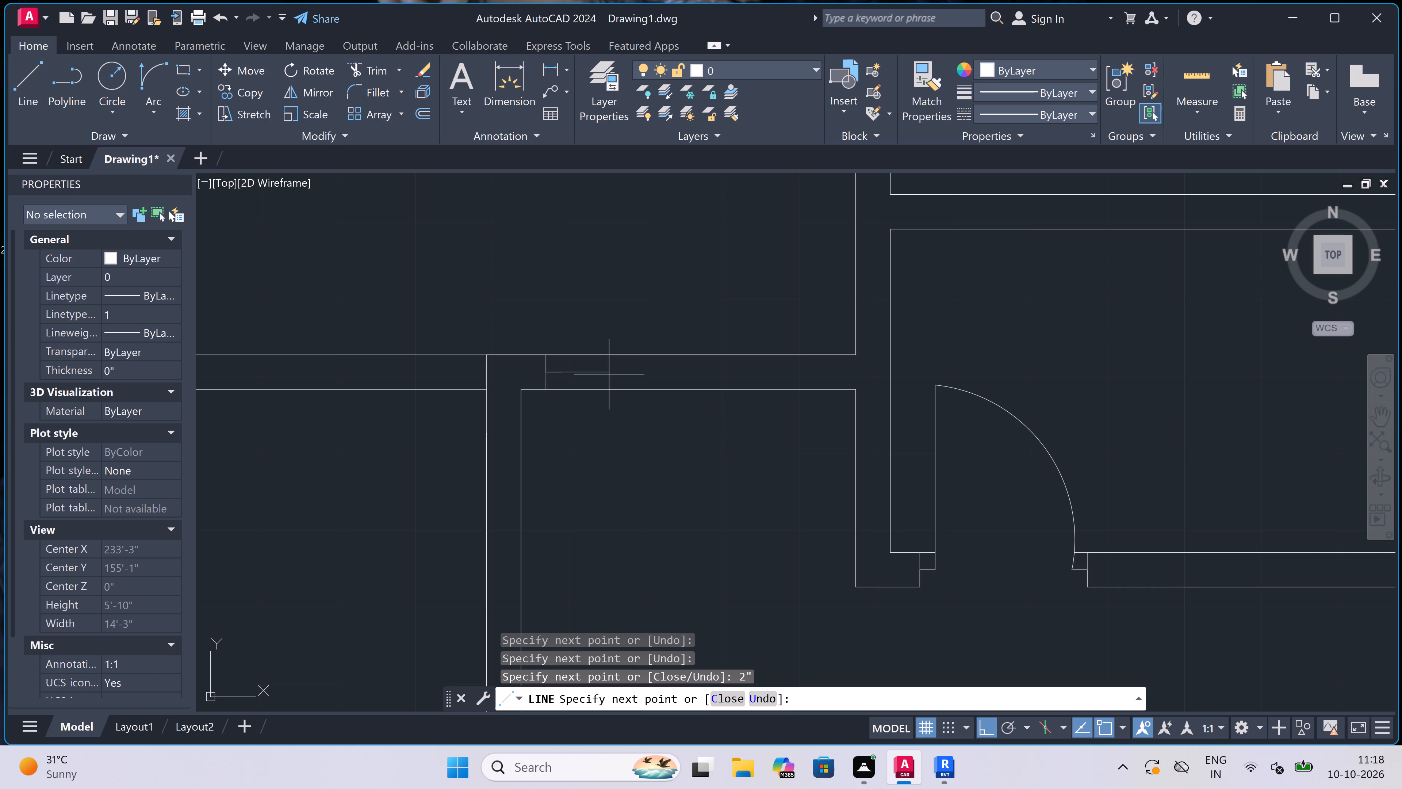
{"action": "type", "text": "3'"}
{"action": "key", "text": "space"}
{"action": "key", "text": "Escape"}
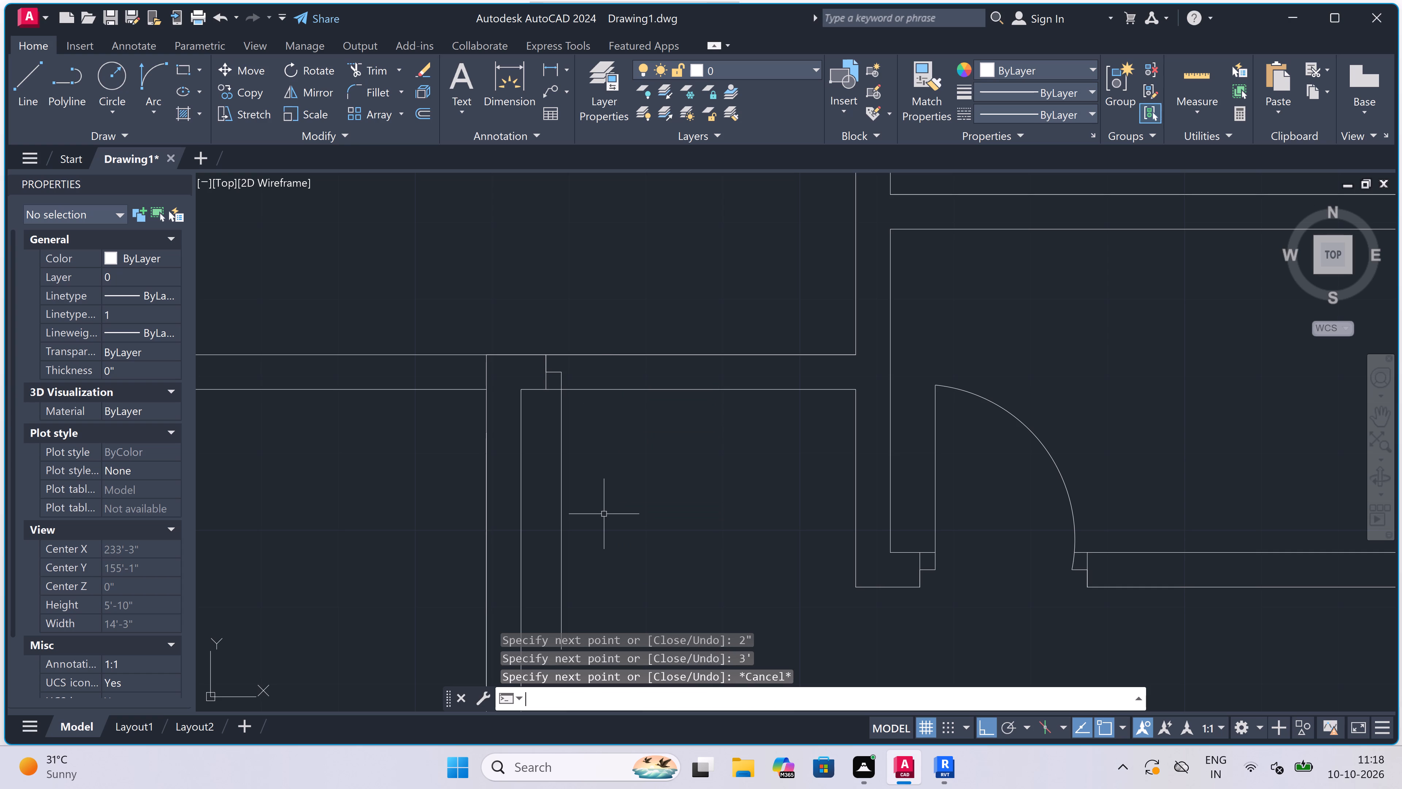
Draw the opposite jamb across the same wall segment near the small room's corner, with a 2" stop from its midpoint toward the leaf.
{"action": "key", "text": "space"}
{"action": "scroll", "coordinate": [681, 355], "scroll_direction": "down", "scroll_amount": 1}
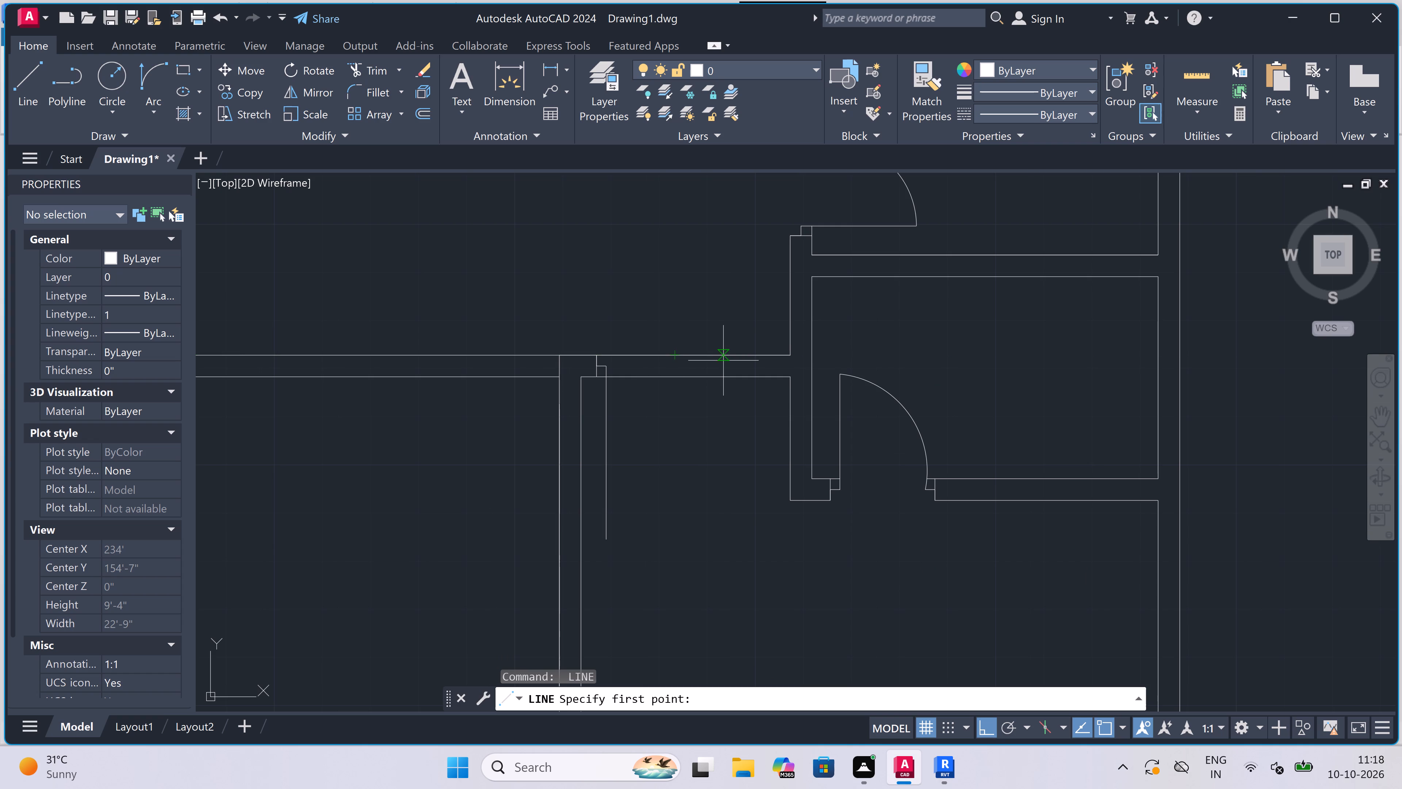
{"action": "scroll", "coordinate": [740, 357], "scroll_direction": "up", "scroll_amount": 1}
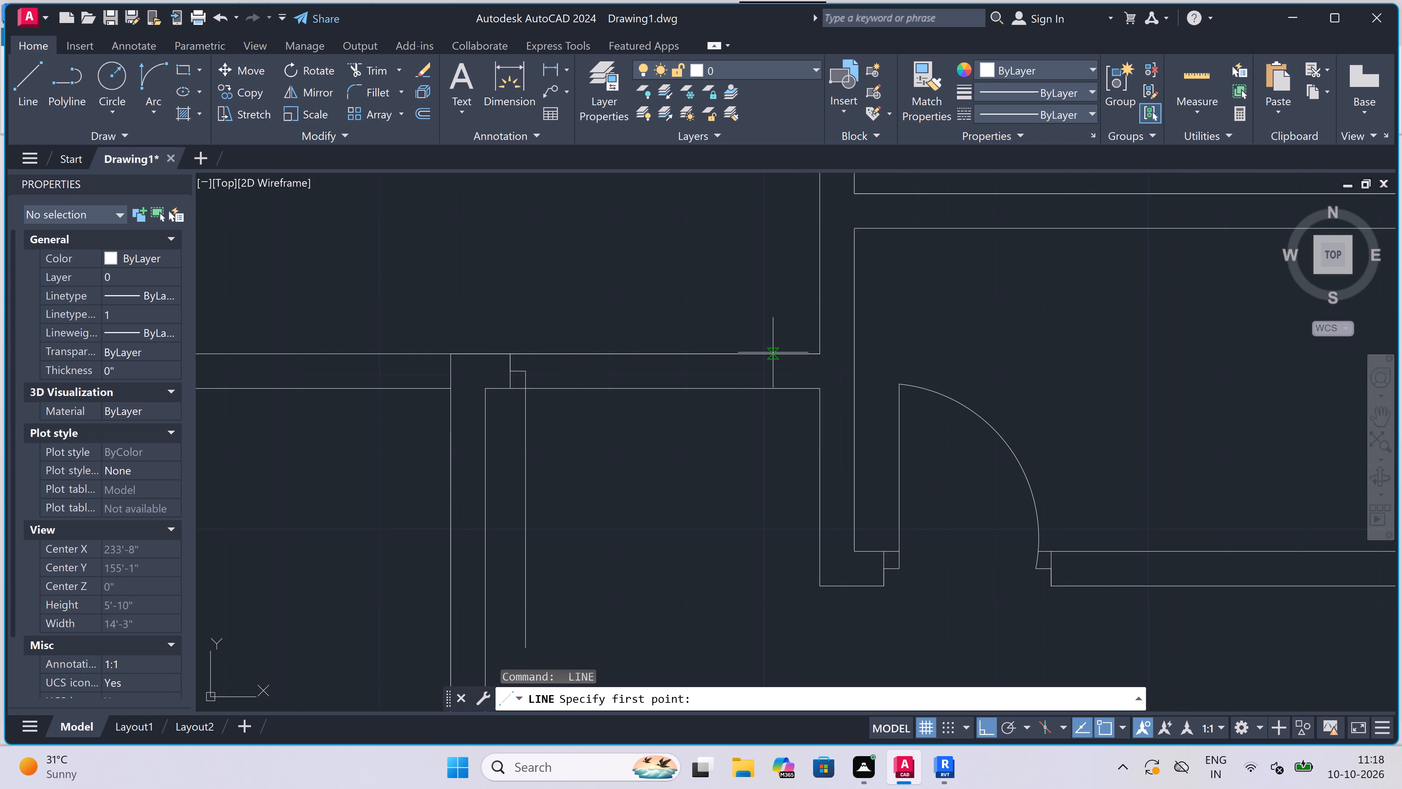
{"action": "scroll", "coordinate": [773, 352], "scroll_direction": "down", "scroll_amount": 1}
{"action": "left_click", "coordinate": [773, 352]}
{"action": "double_click", "coordinate": [774, 372]}
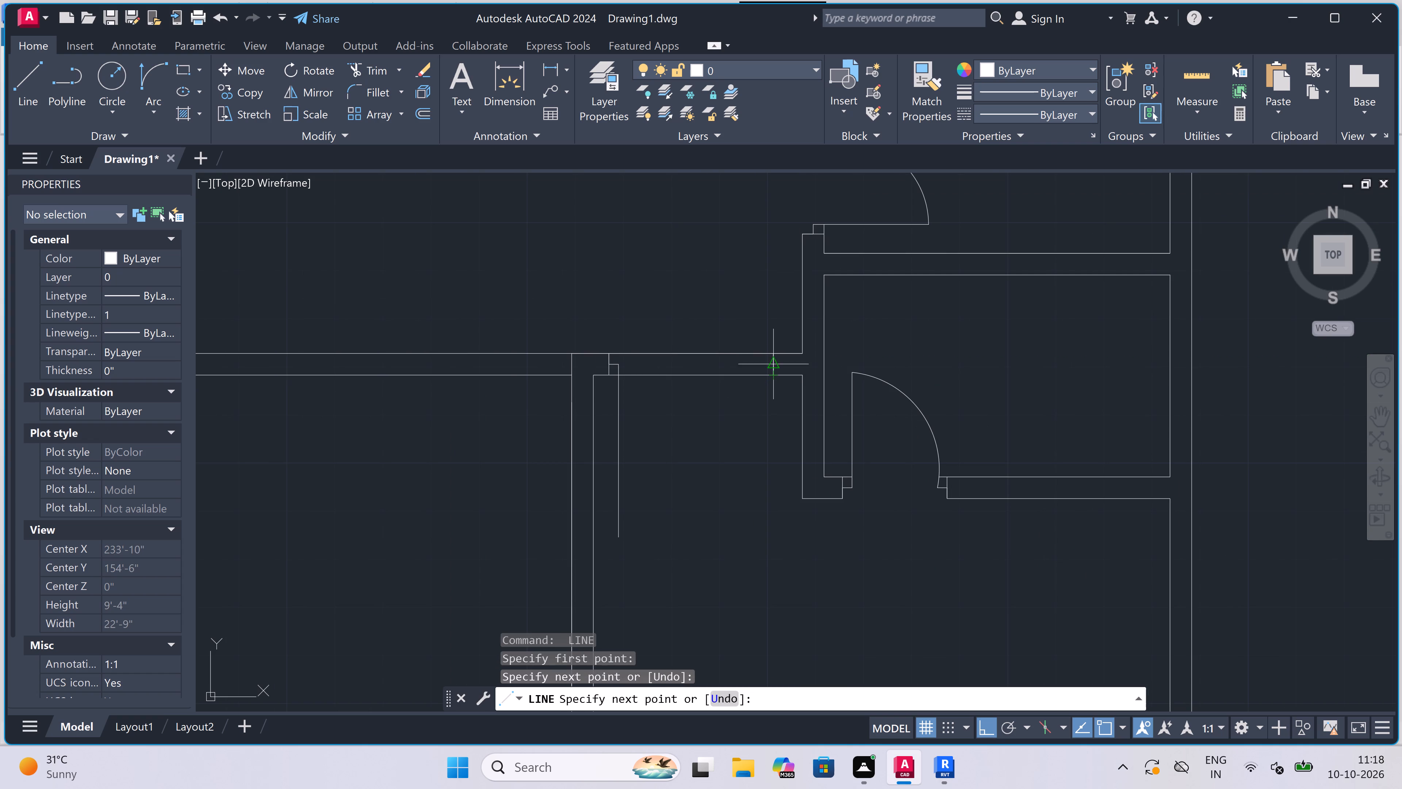
{"action": "left_click", "coordinate": [774, 363]}
{"action": "key", "text": "2"}
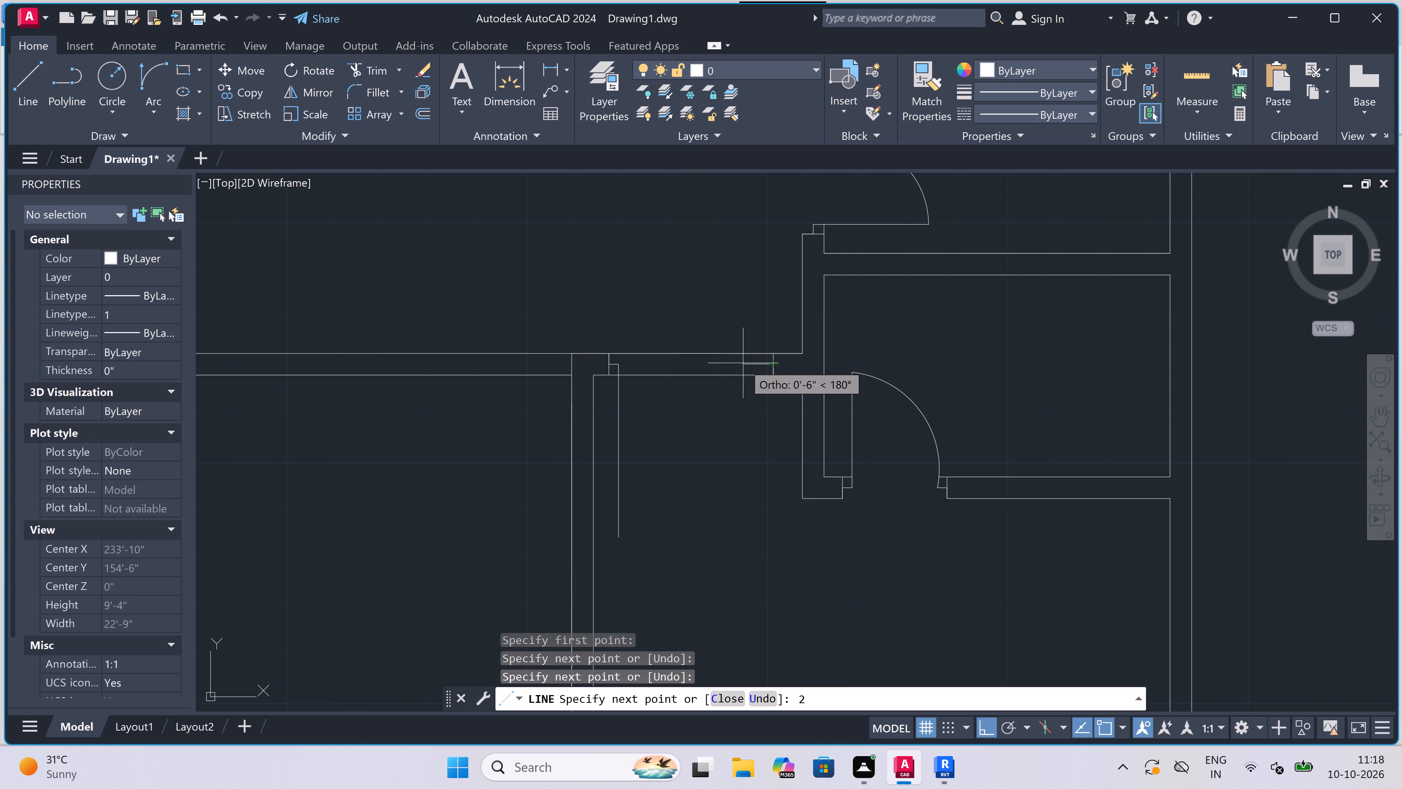
{"action": "type", "text": "\""}
{"action": "key", "text": "space"}
{"action": "key", "text": "Escape"}
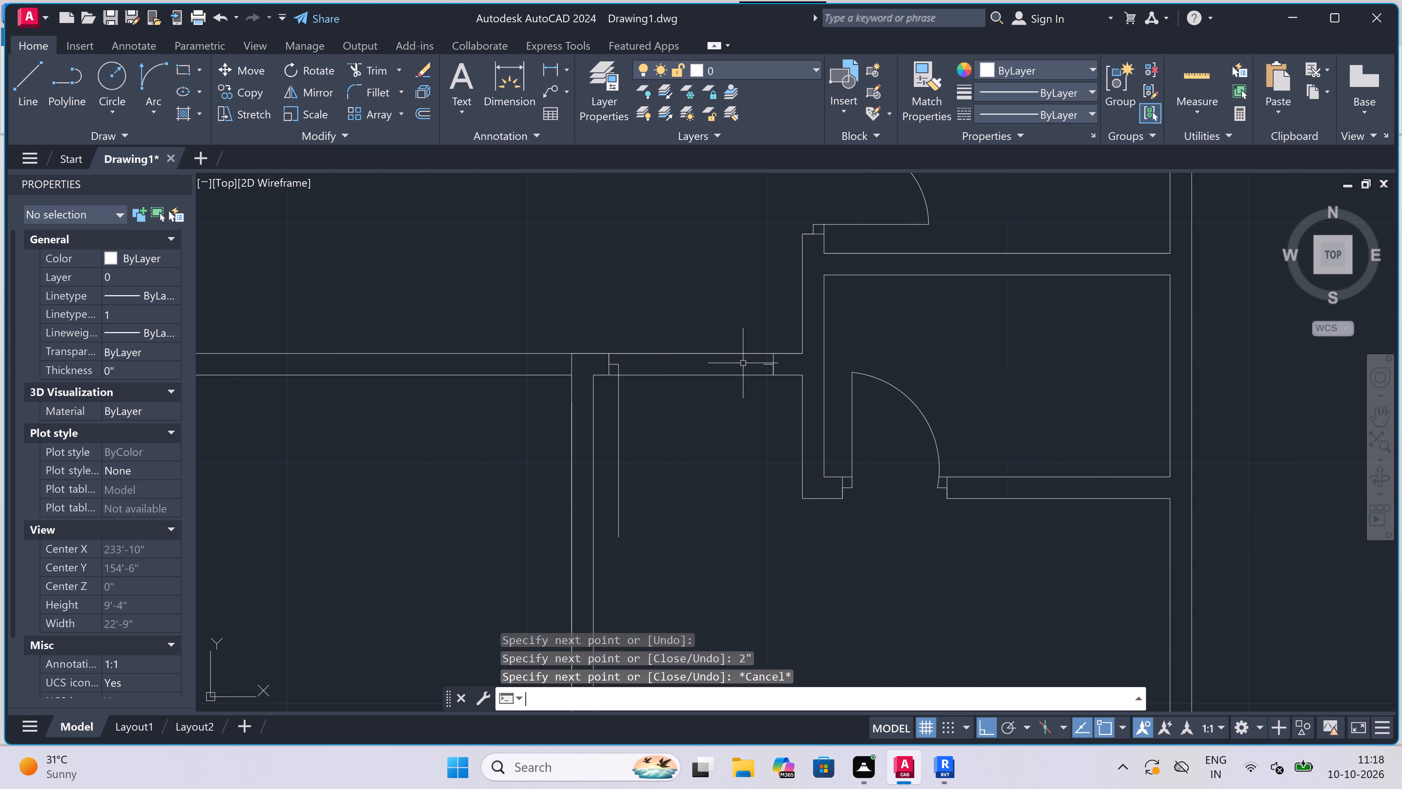
Draw the door swing as a start-end-direction arc from the leaf's lower end to the opposite stop's end, starting tangent rightward.
{"action": "scroll", "coordinate": [740, 368], "scroll_direction": "down", "scroll_amount": 1}
{"action": "scroll", "coordinate": [740, 368], "scroll_direction": "up", "scroll_amount": 1}
{"action": "scroll", "coordinate": [740, 368], "scroll_direction": "down", "scroll_amount": 2}
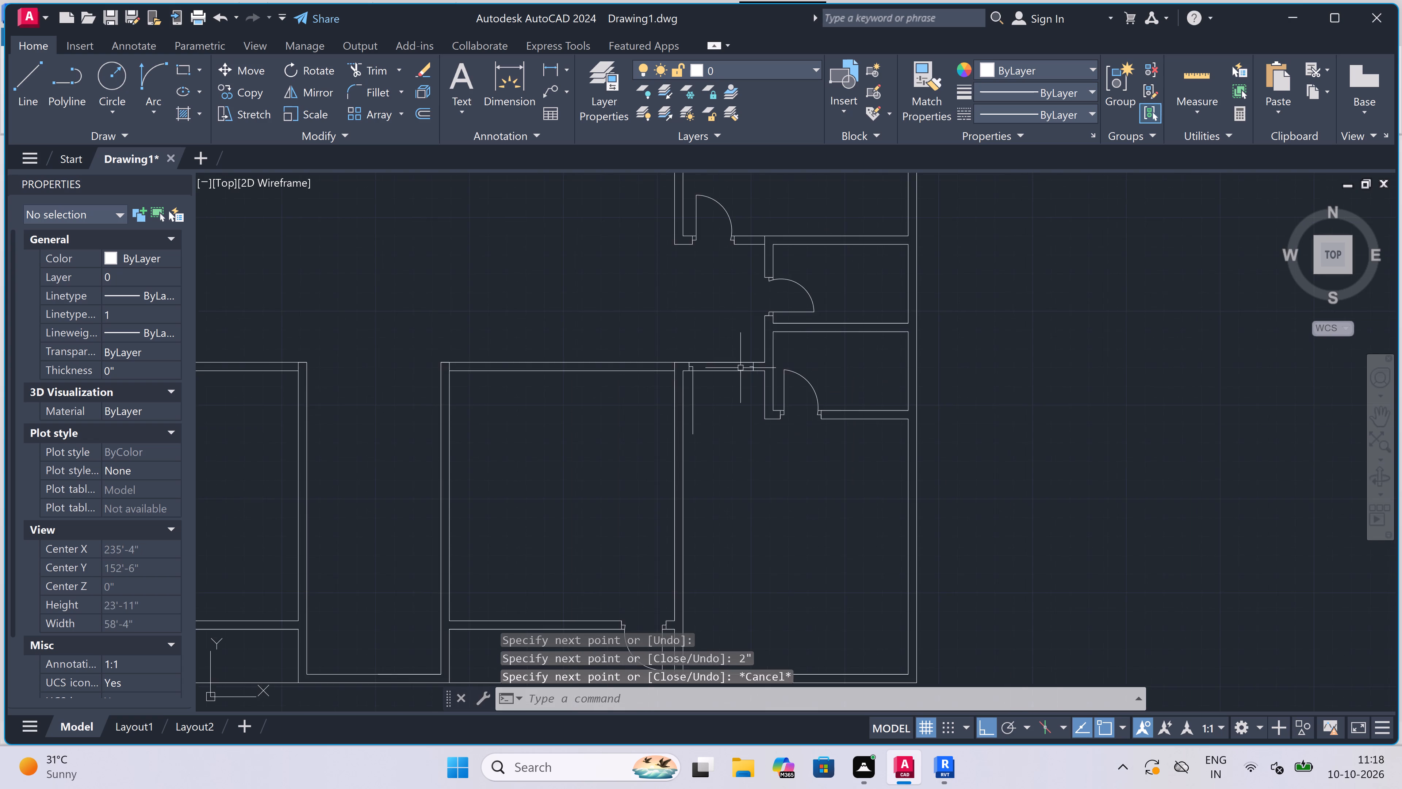
{"action": "scroll", "coordinate": [740, 368], "scroll_direction": "up", "scroll_amount": 1}
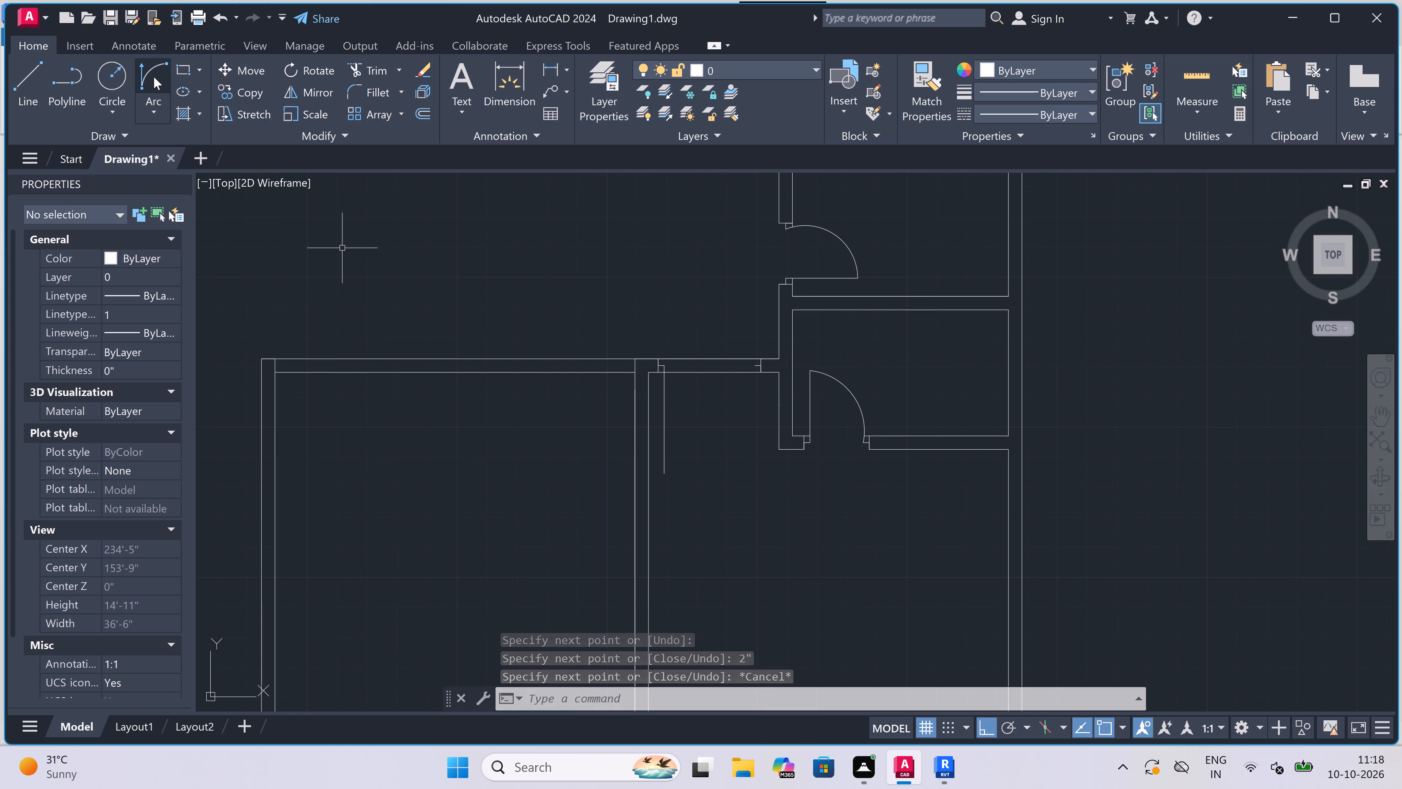
{"action": "left_click", "coordinate": [154, 77]}
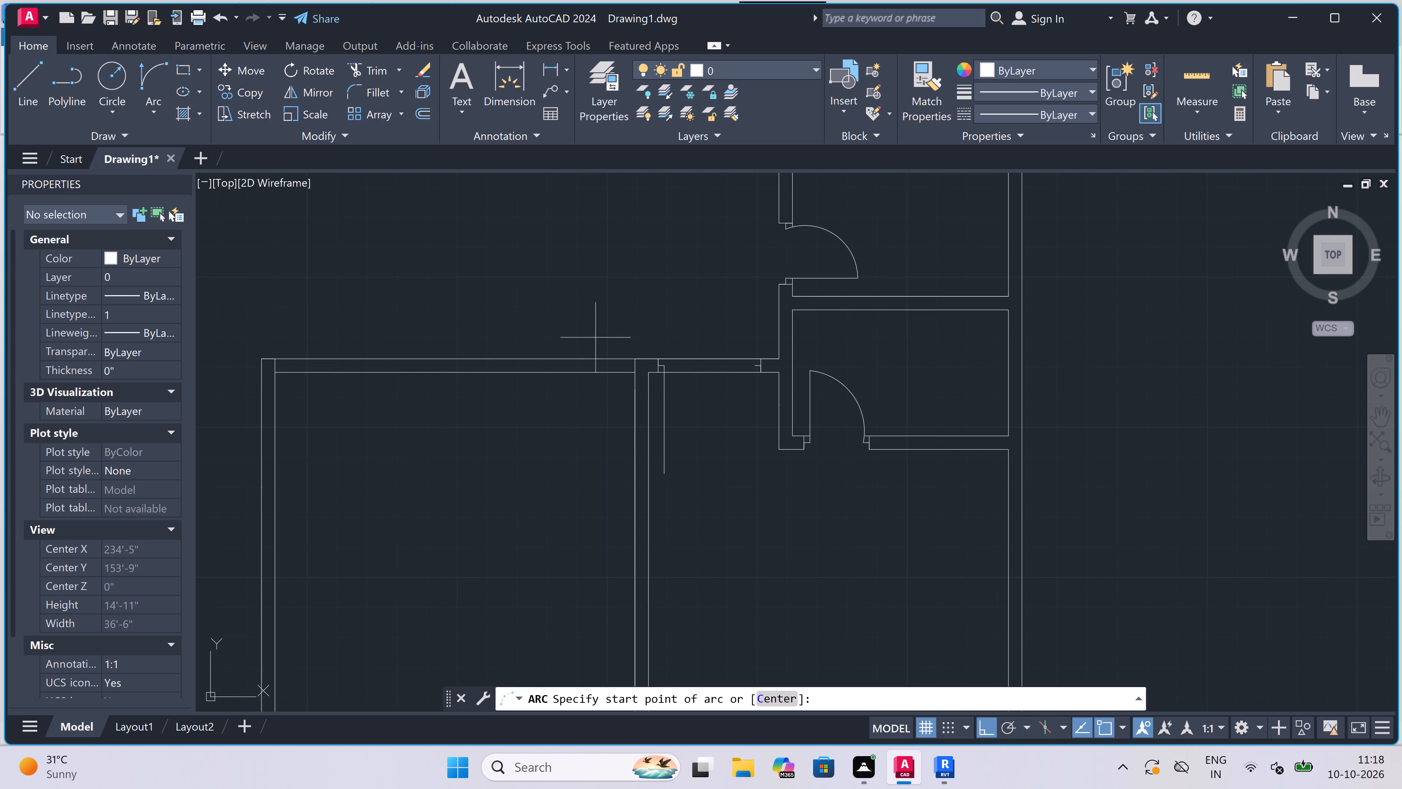
{"action": "left_click", "coordinate": [663, 478]}
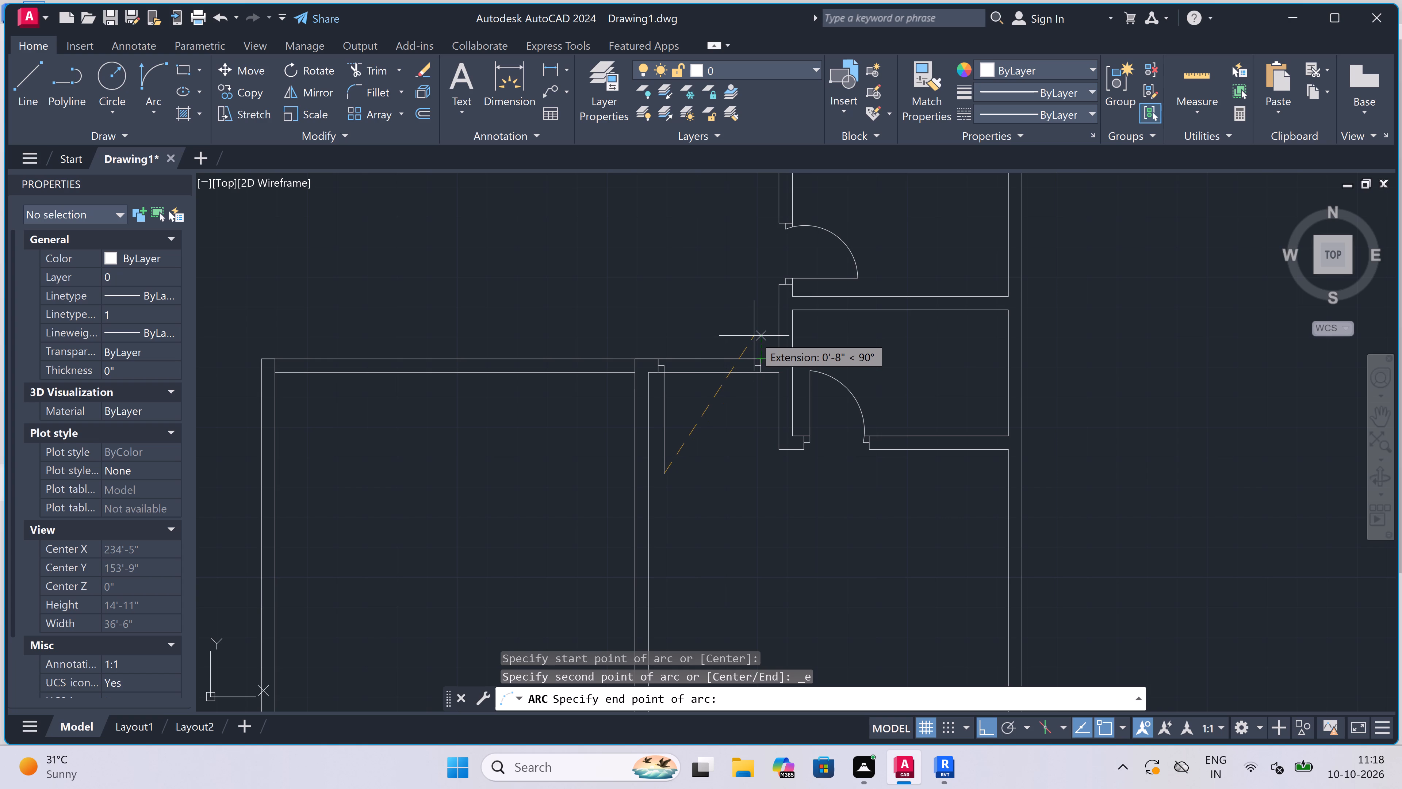
{"action": "scroll", "coordinate": [766, 341], "scroll_direction": "up", "scroll_amount": 1}
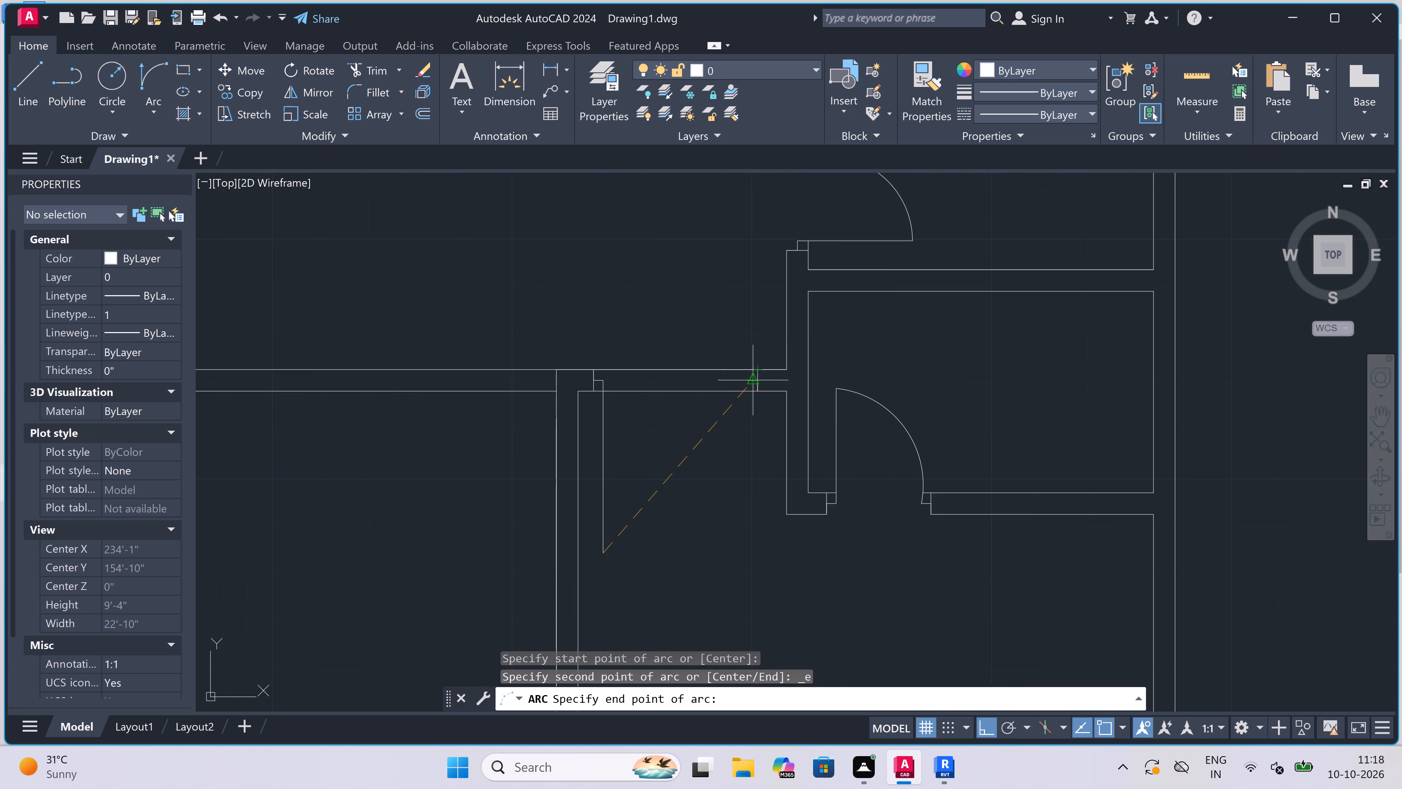
{"action": "scroll", "coordinate": [752, 379], "scroll_direction": "up", "scroll_amount": 2}
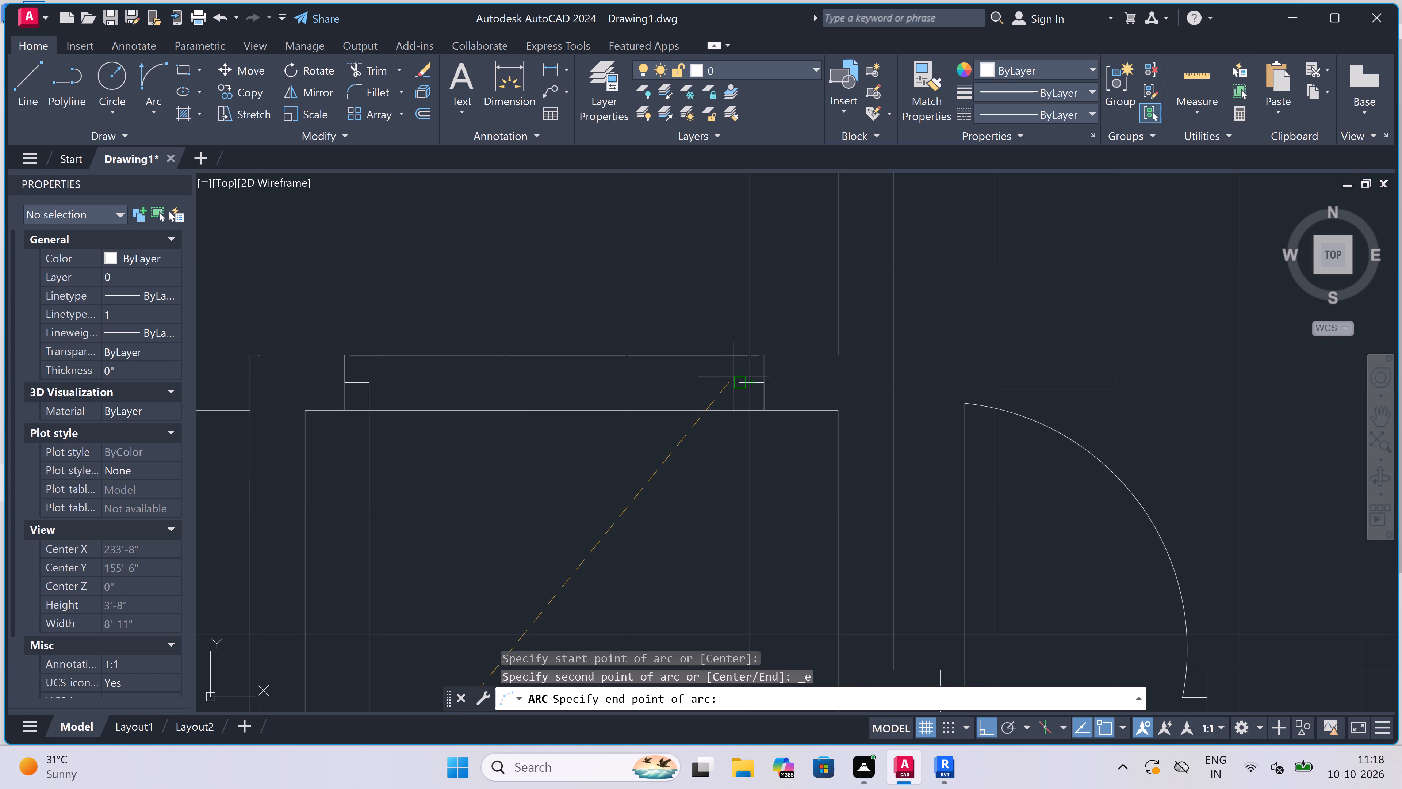
{"action": "left_click", "coordinate": [739, 381]}
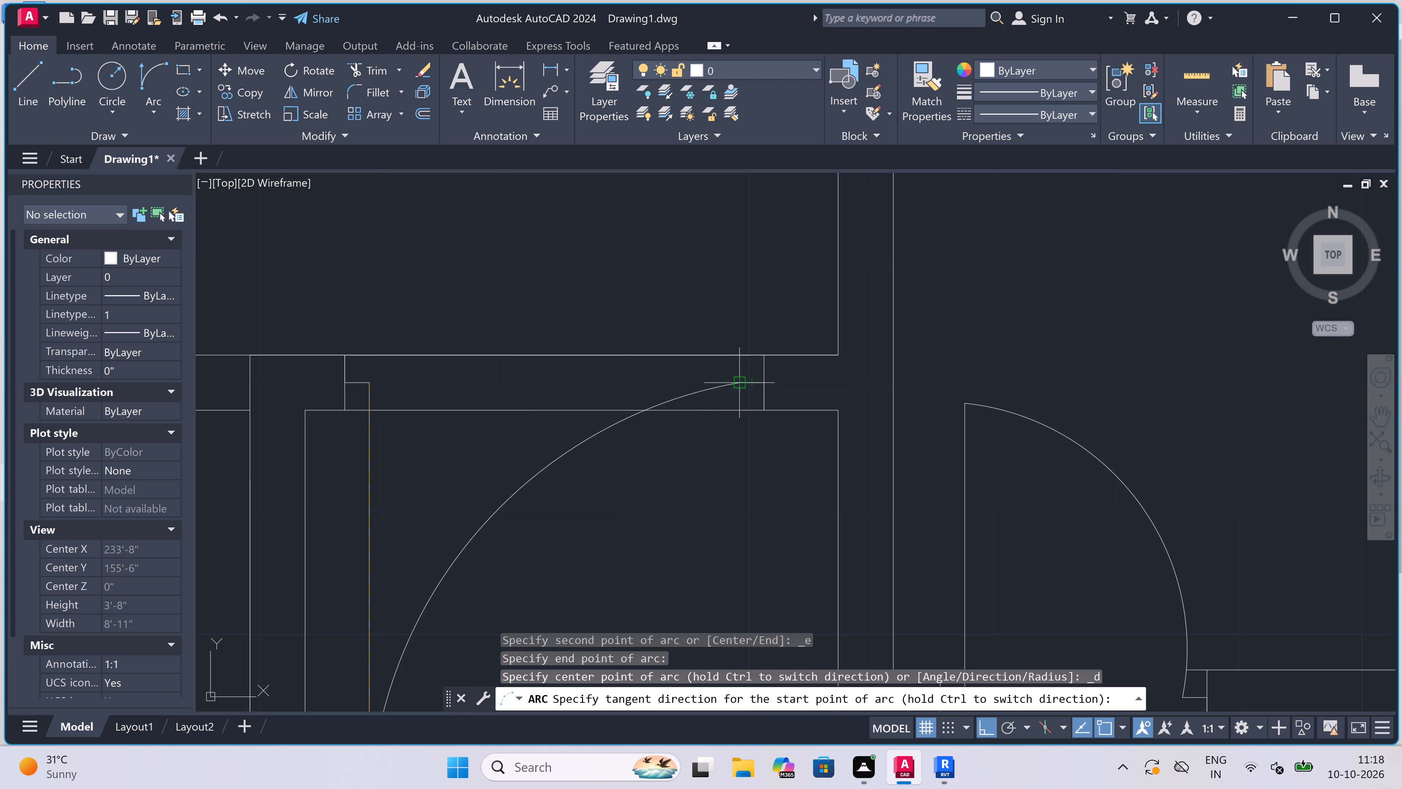
{"action": "scroll", "coordinate": [741, 378], "scroll_direction": "down", "scroll_amount": 1}
{"action": "left_click", "coordinate": [779, 491]}
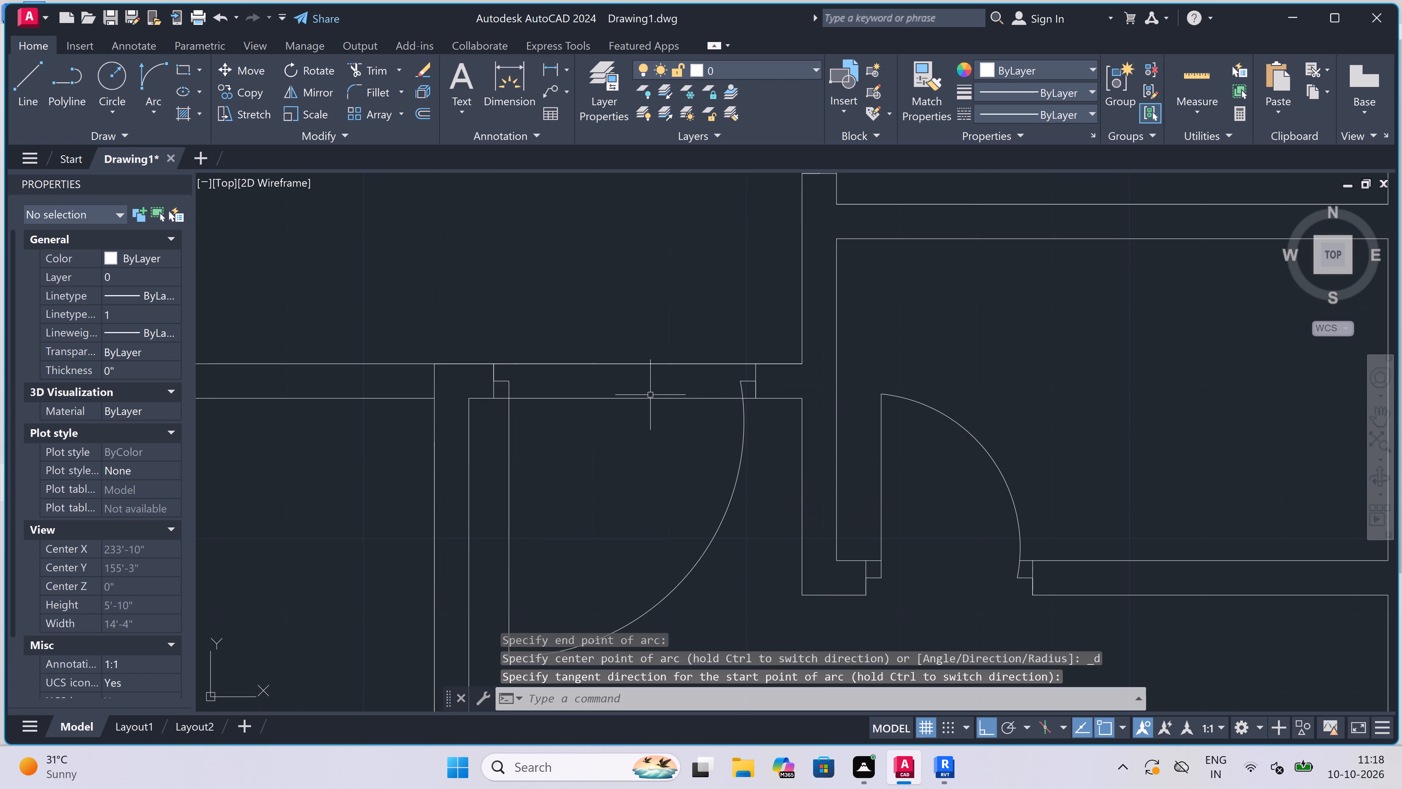
Trim both lines of the right unit's short wall segment across the door opening between its jambs.
{"action": "type", "text": "tr"}
{"action": "key", "text": "space"}
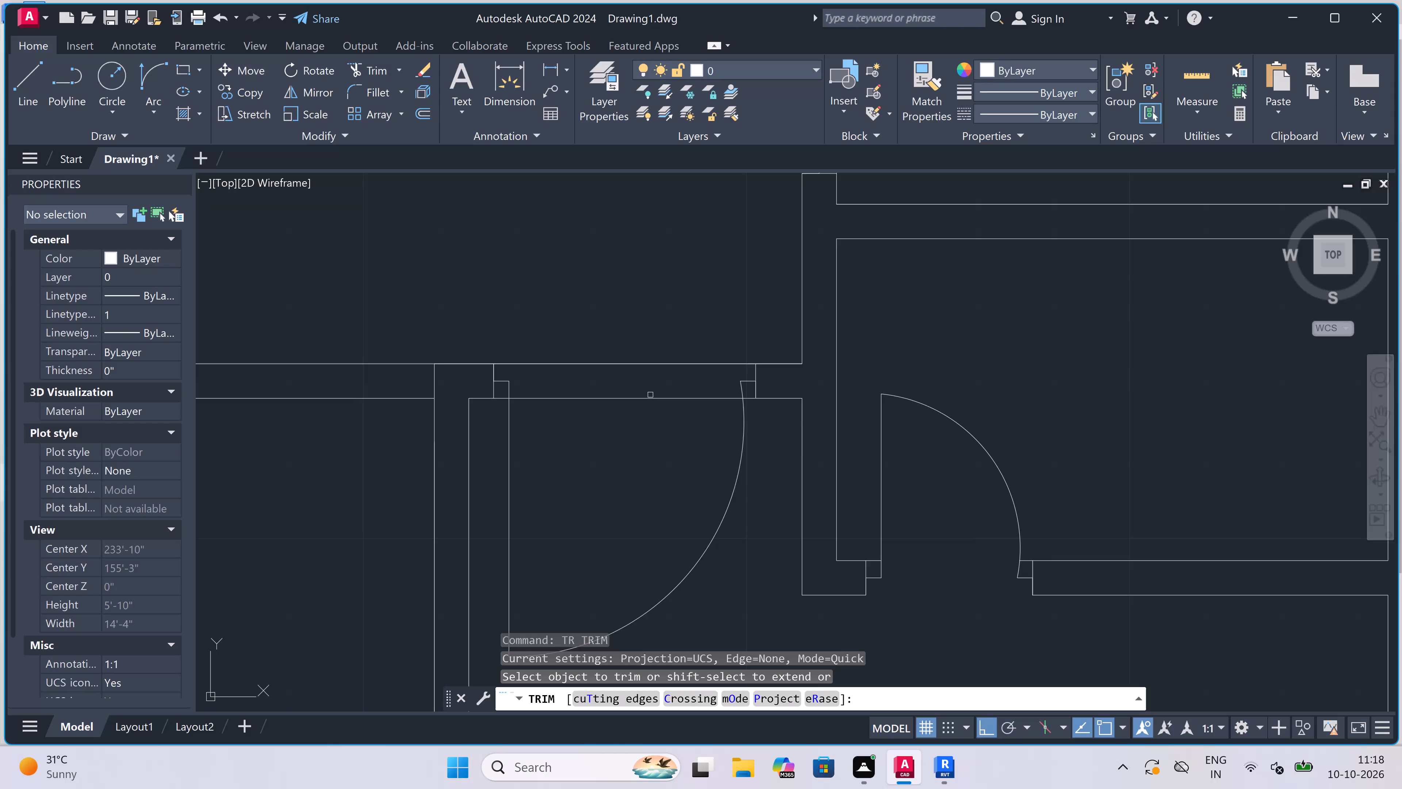
{"action": "scroll", "coordinate": [563, 277], "scroll_direction": "down", "scroll_amount": 2}
{"action": "left_click", "coordinate": [568, 279]}
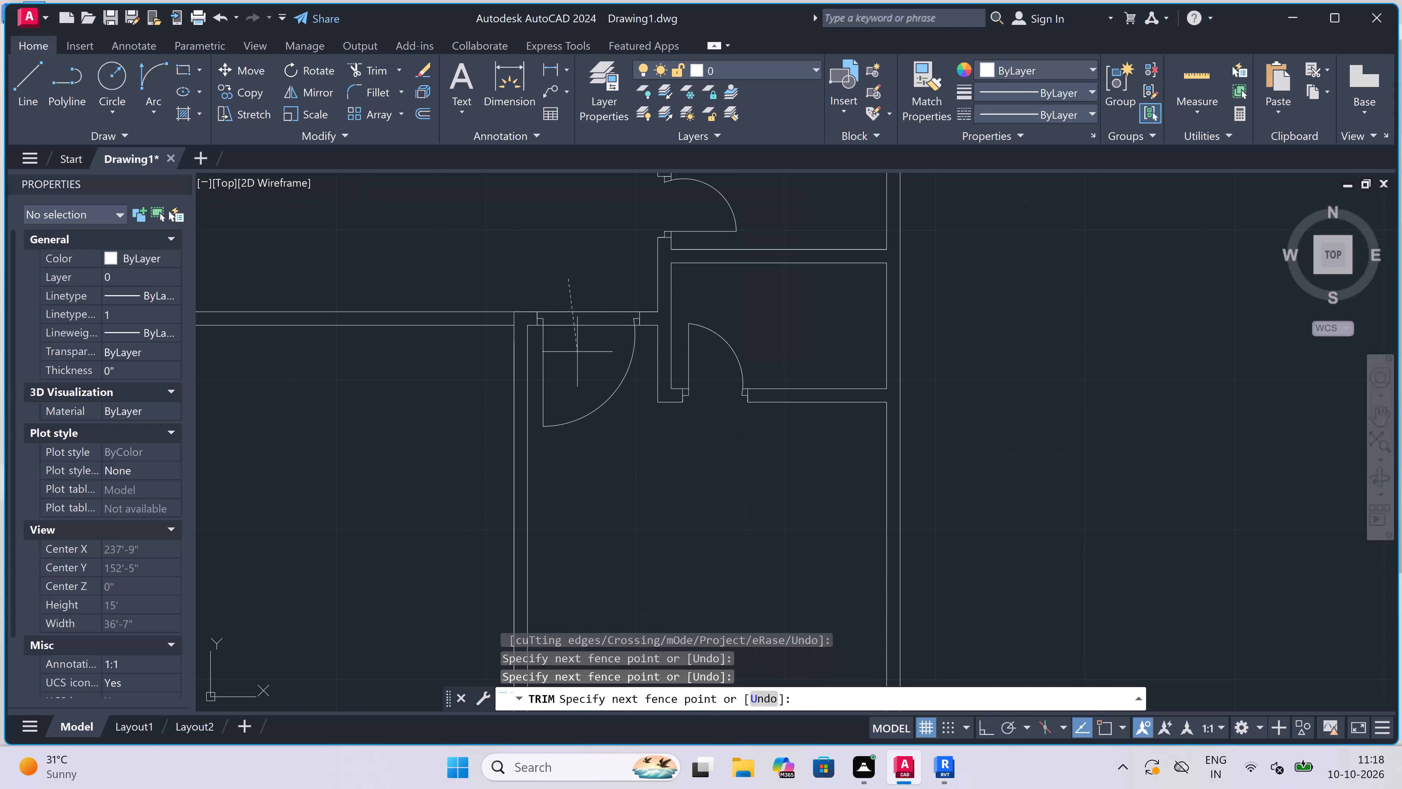
{"action": "double_click", "coordinate": [577, 352]}
{"action": "scroll", "coordinate": [575, 332], "scroll_direction": "down", "scroll_amount": 4}
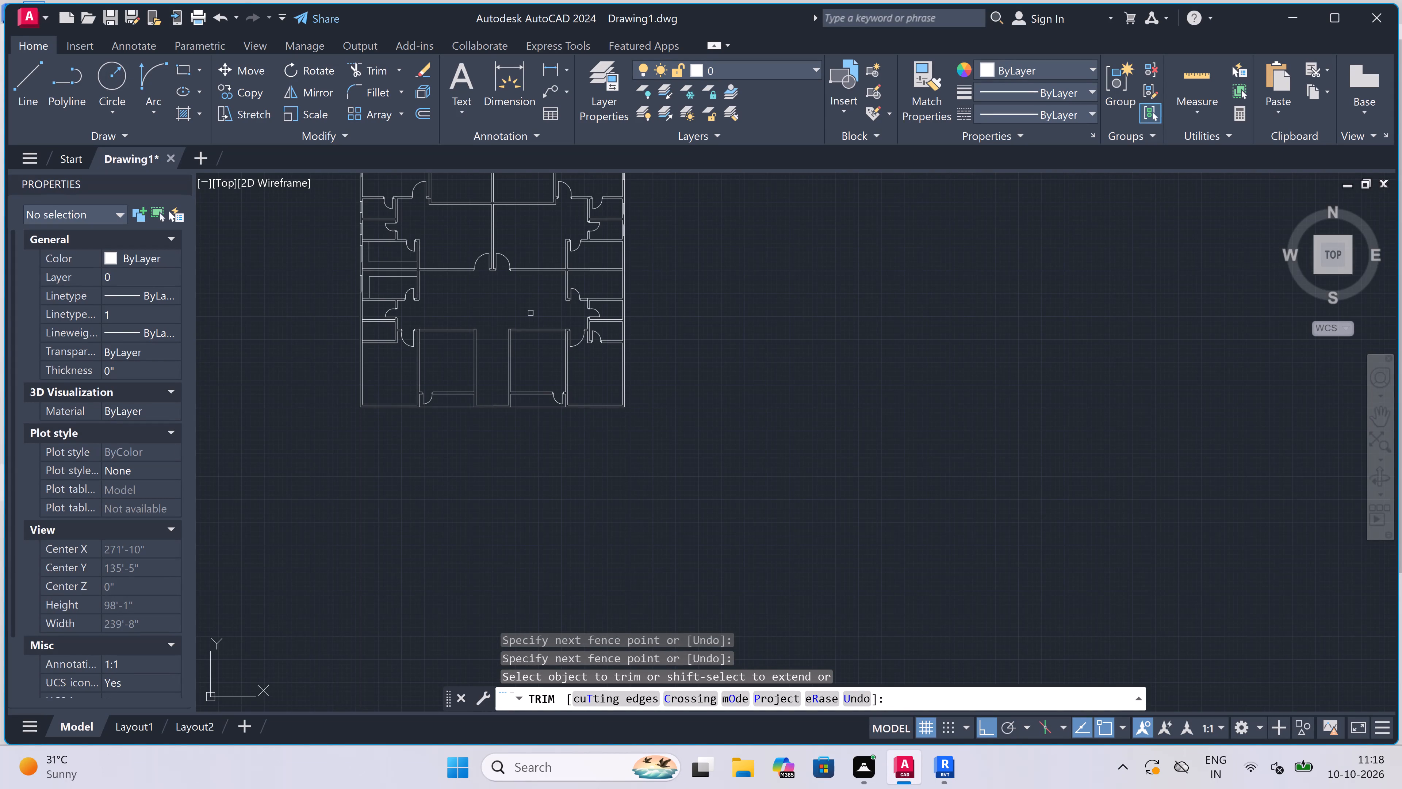
{"action": "scroll", "coordinate": [499, 317], "scroll_direction": "up", "scroll_amount": 2}
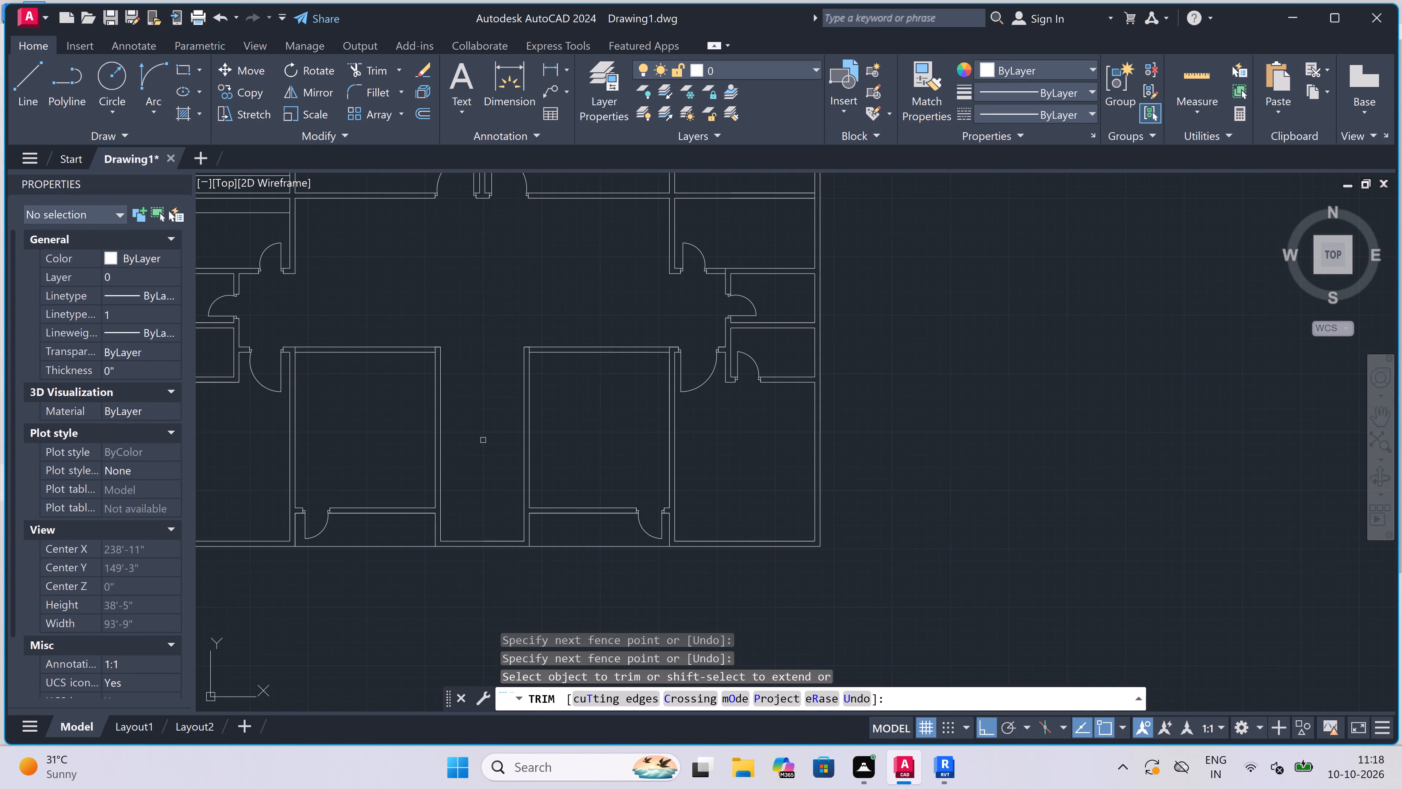
{"action": "key", "text": "Escape"}
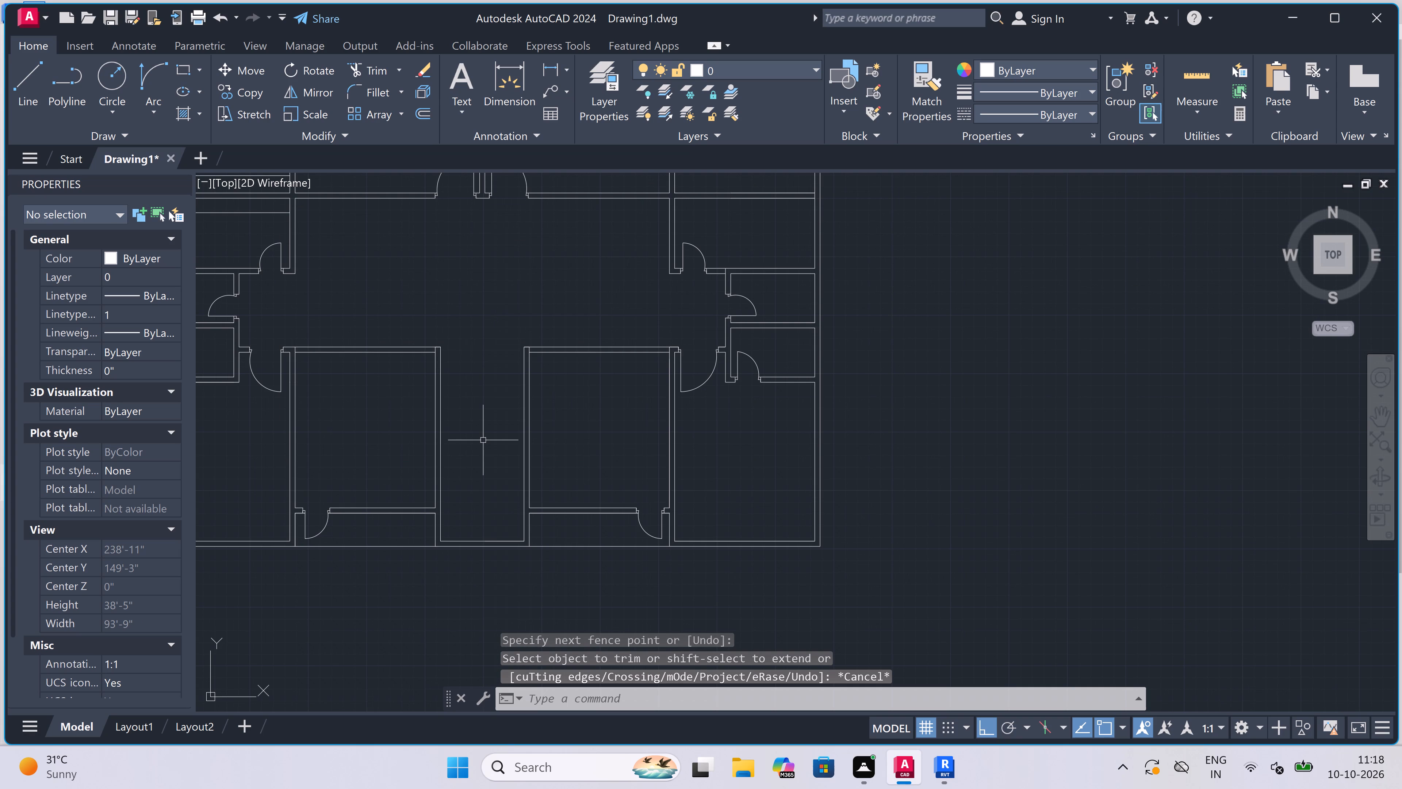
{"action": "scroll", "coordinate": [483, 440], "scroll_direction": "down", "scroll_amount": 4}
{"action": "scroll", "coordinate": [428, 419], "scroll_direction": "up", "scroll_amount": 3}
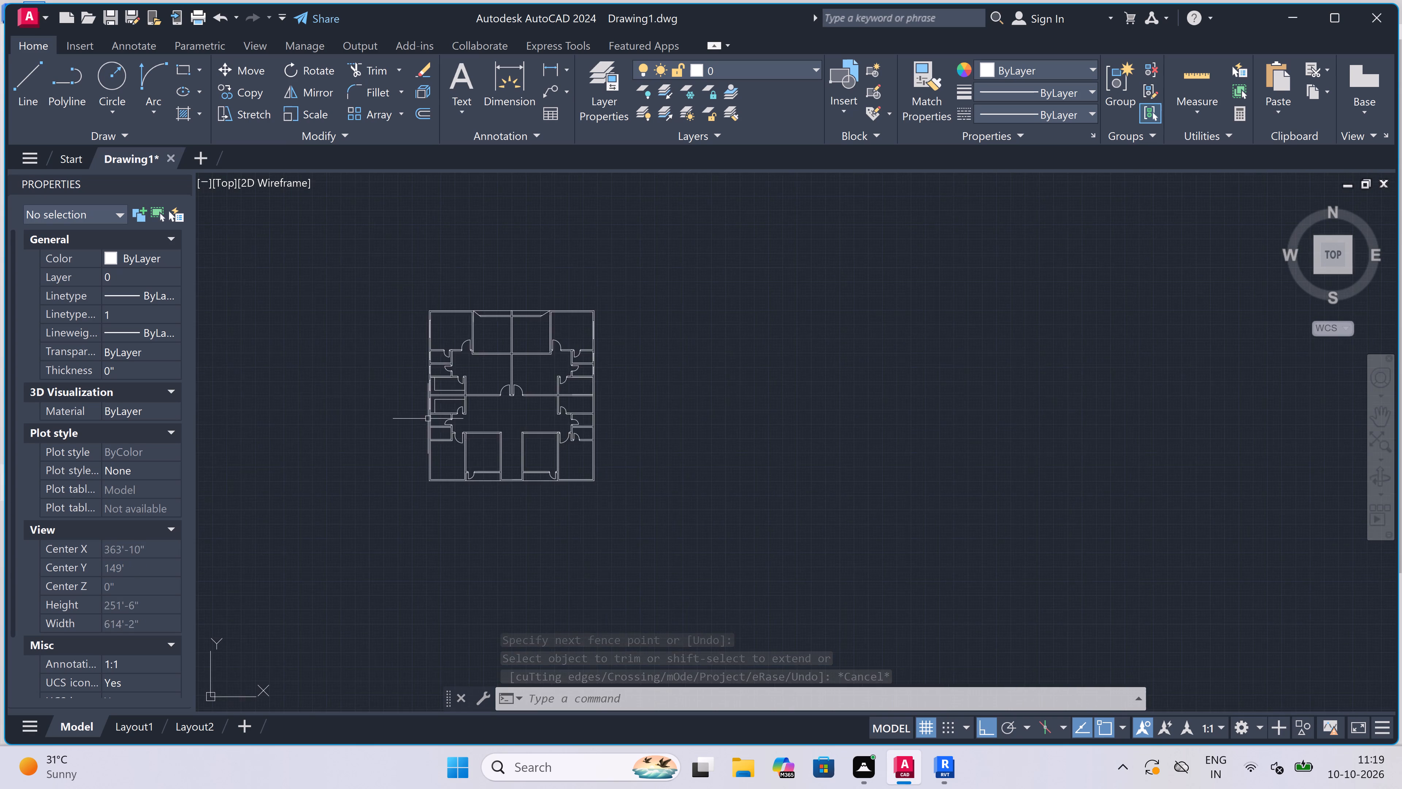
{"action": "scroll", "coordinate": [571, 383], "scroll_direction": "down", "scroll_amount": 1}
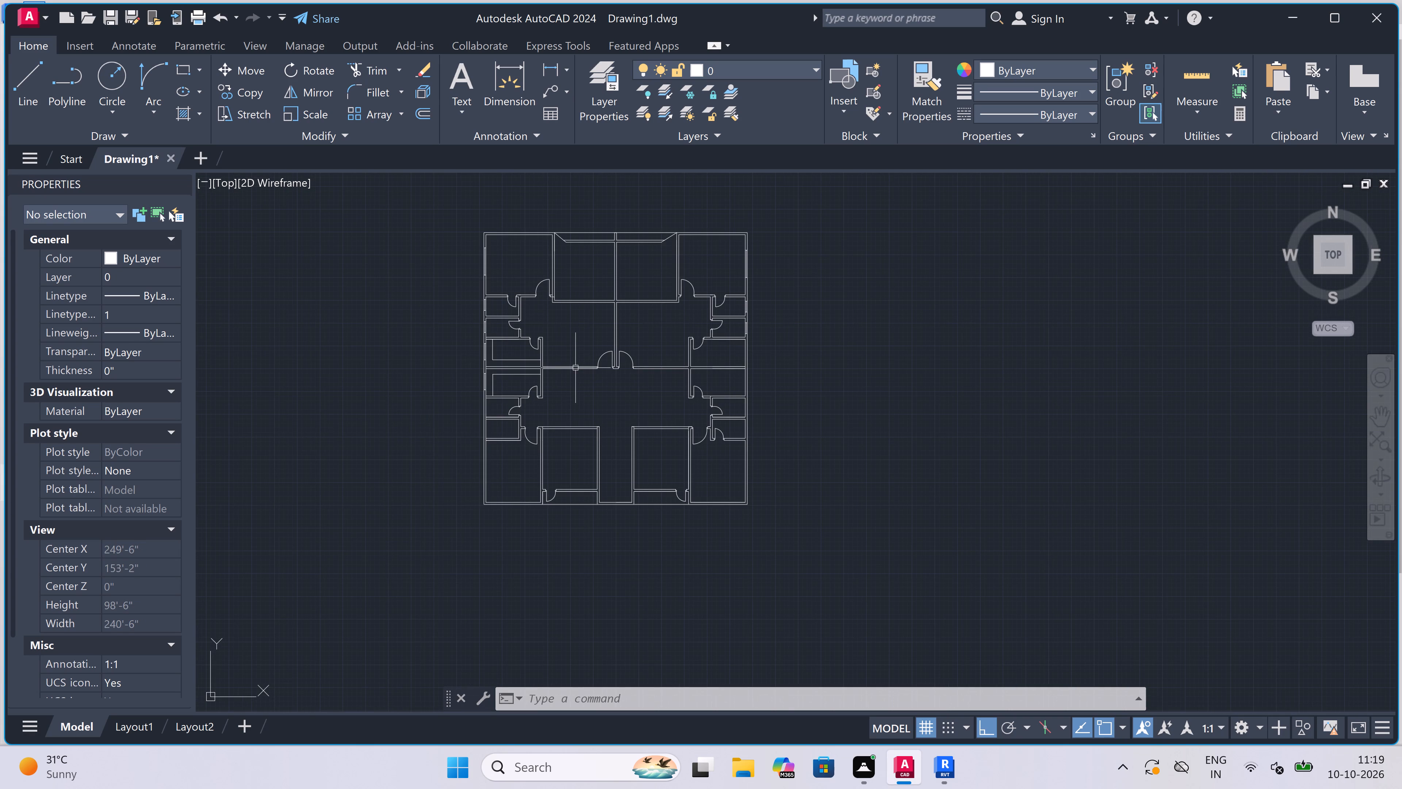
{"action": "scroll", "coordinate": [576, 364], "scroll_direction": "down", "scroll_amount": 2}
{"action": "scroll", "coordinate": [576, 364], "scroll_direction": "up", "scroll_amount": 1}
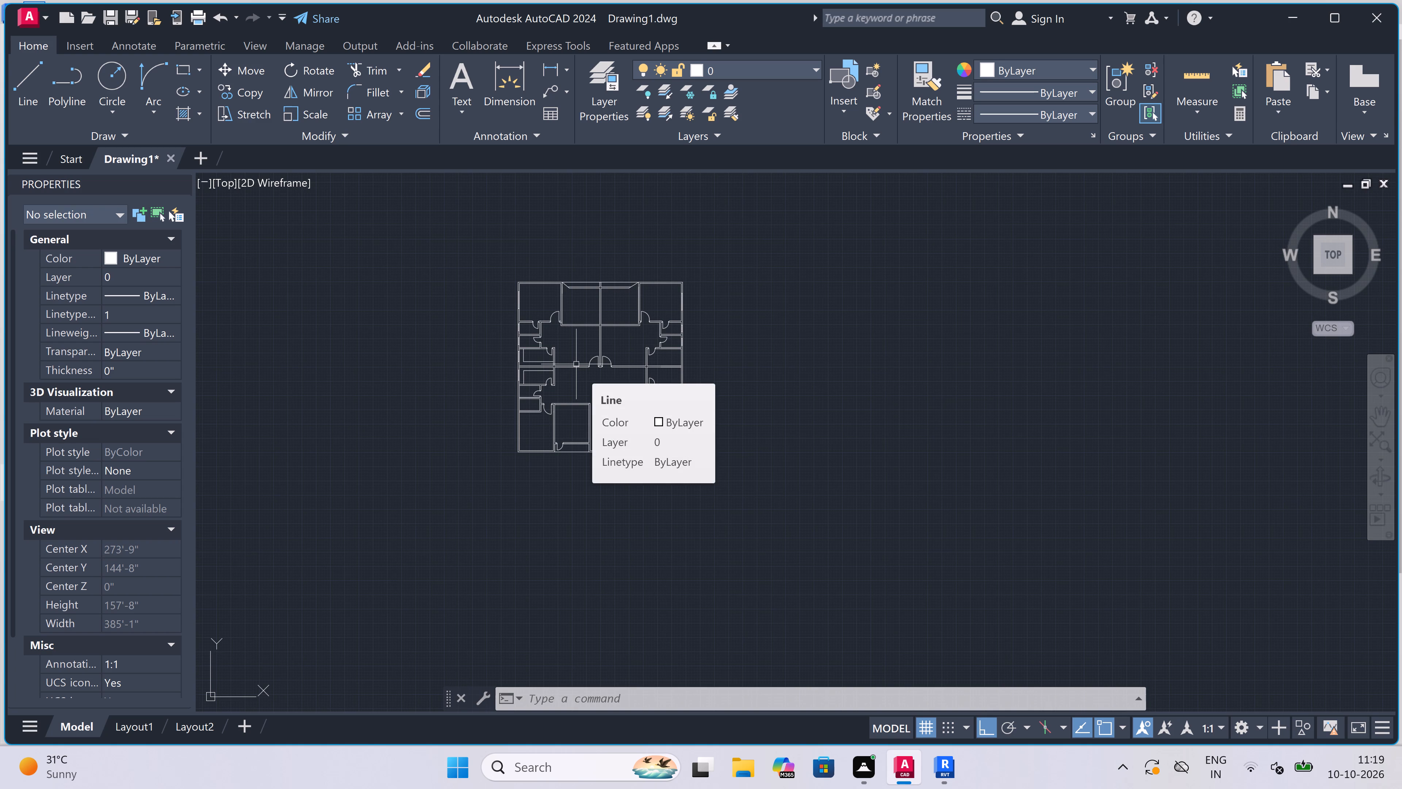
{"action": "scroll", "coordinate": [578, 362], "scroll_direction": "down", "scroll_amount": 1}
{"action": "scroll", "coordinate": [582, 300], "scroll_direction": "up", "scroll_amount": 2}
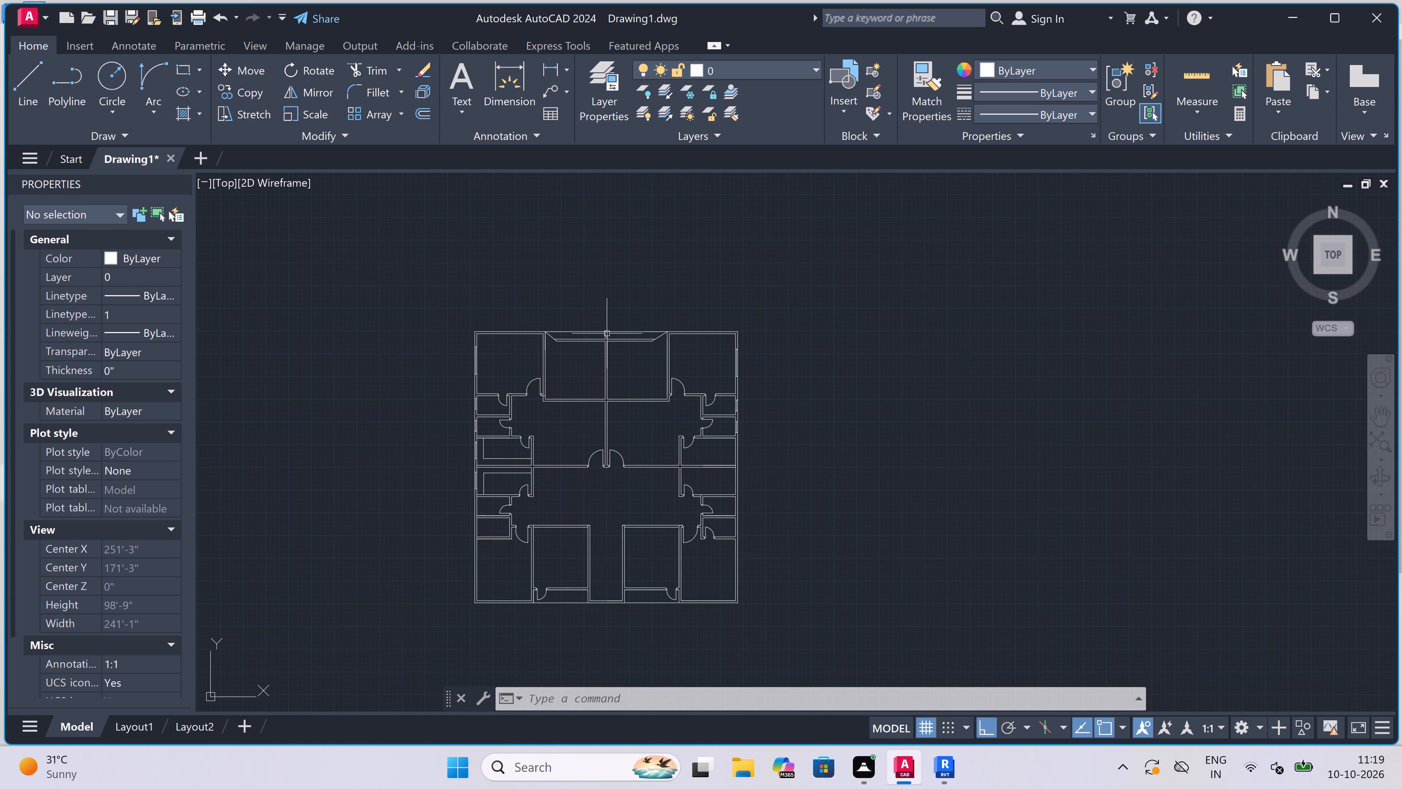
Examine the sloped line joining the outer wall to the inner wall lines in the upper central room of the left unit.
{"action": "scroll", "coordinate": [555, 325], "scroll_direction": "up", "scroll_amount": 4}
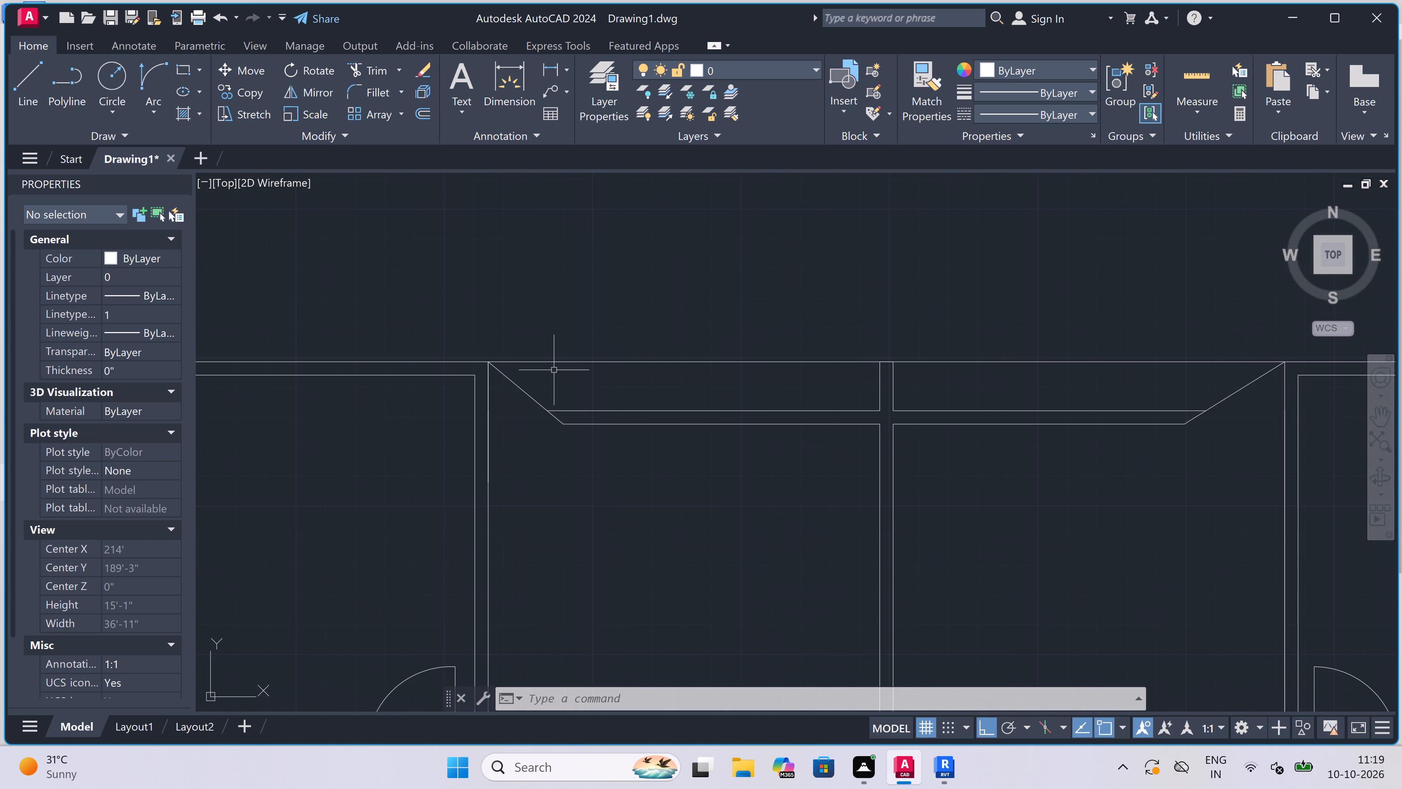
{"action": "scroll", "coordinate": [554, 372], "scroll_direction": "up", "scroll_amount": 2}
{"action": "left_click", "coordinate": [554, 372]}
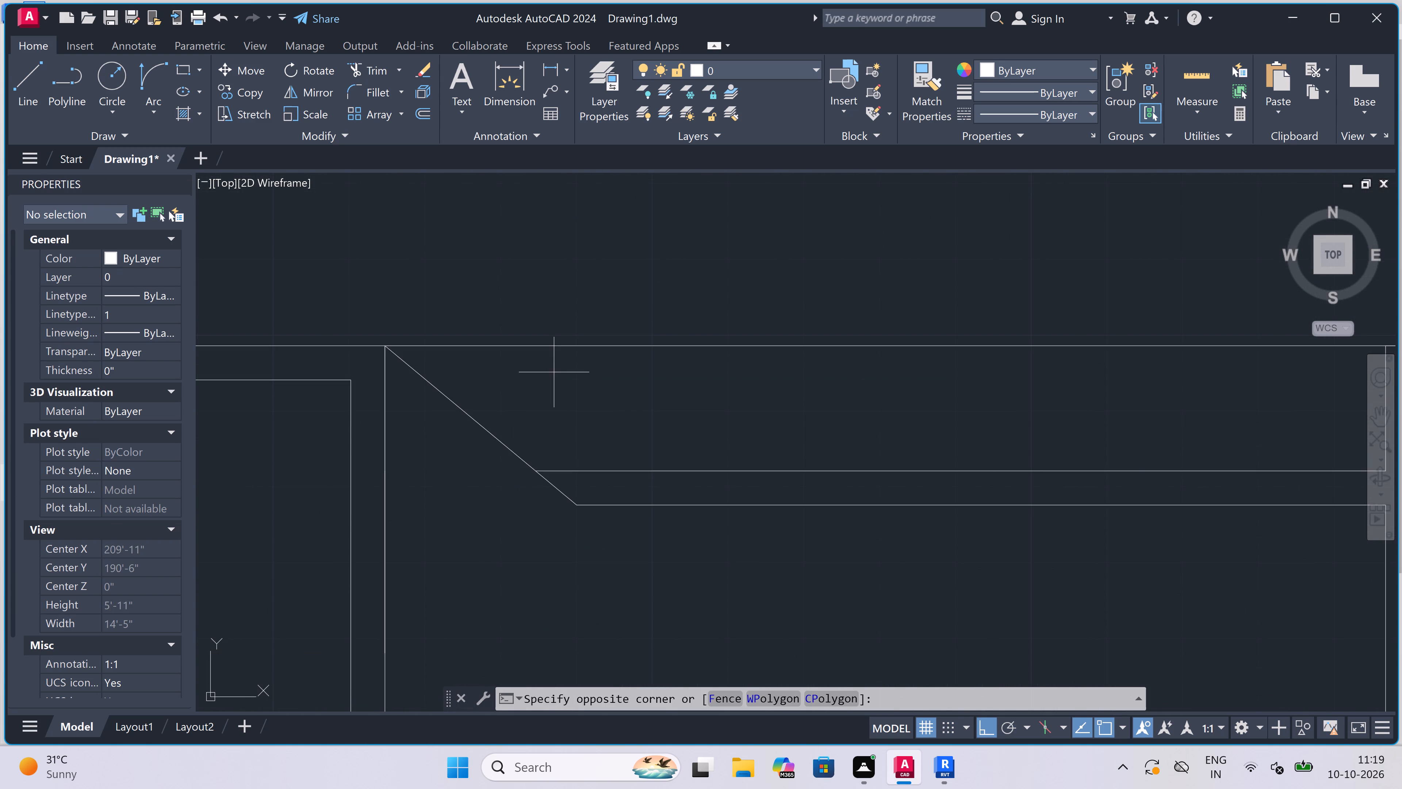
{"action": "left_click", "coordinate": [484, 442]}
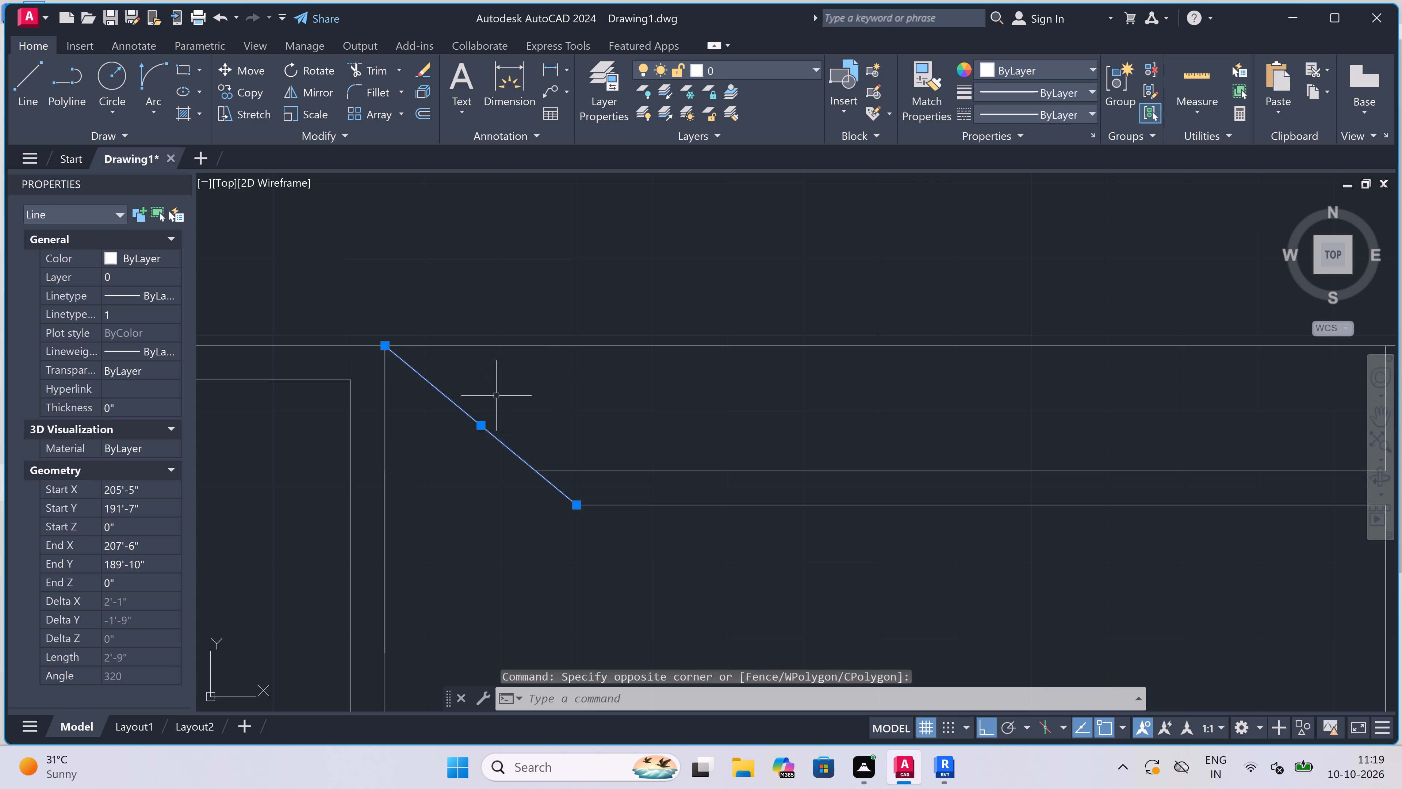
{"action": "key", "text": "Escape"}
{"action": "key", "text": "Escape"}
{"action": "scroll", "coordinate": [496, 396], "scroll_direction": "down", "scroll_amount": 3}
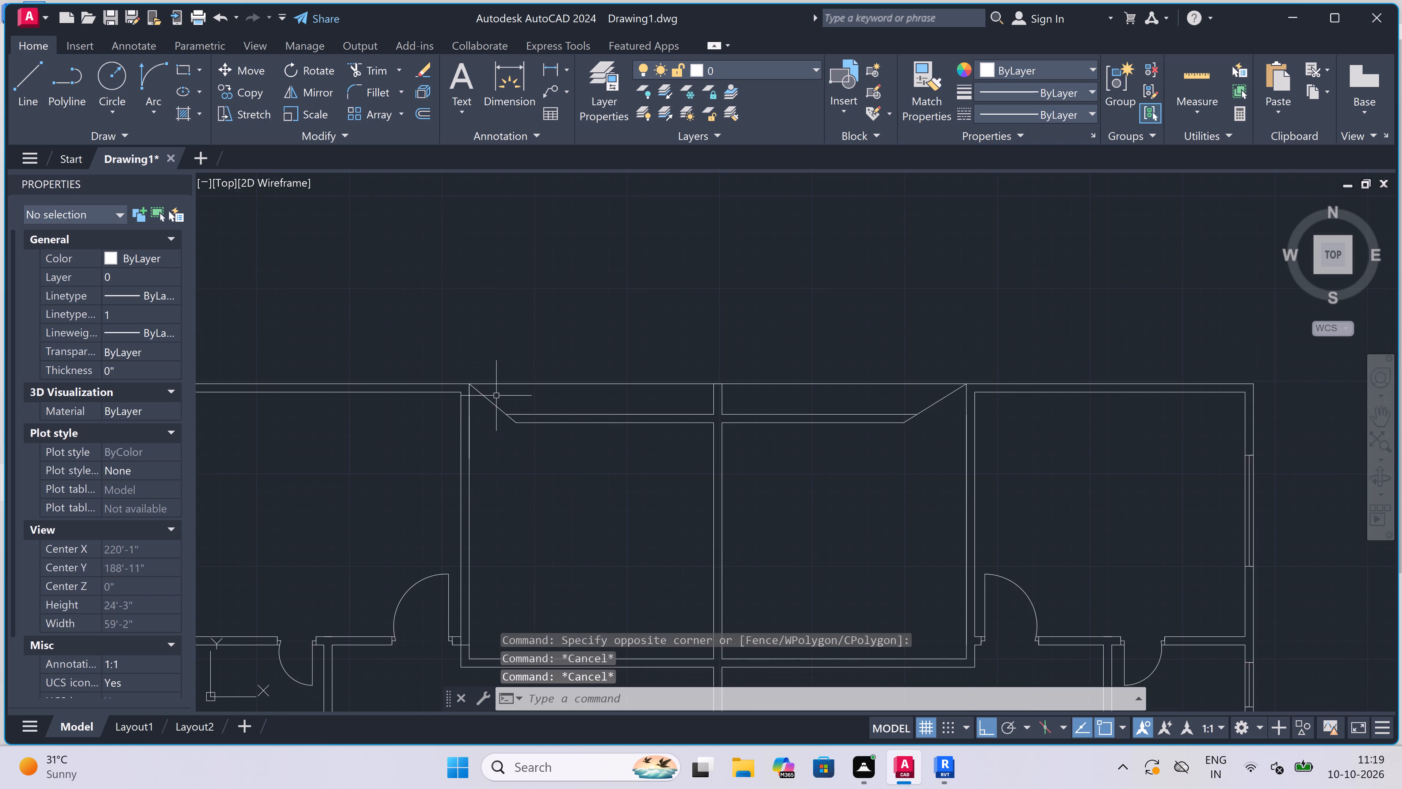
{"action": "scroll", "coordinate": [496, 396], "scroll_direction": "down", "scroll_amount": 5}
{"action": "scroll", "coordinate": [500, 437], "scroll_direction": "up", "scroll_amount": 2}
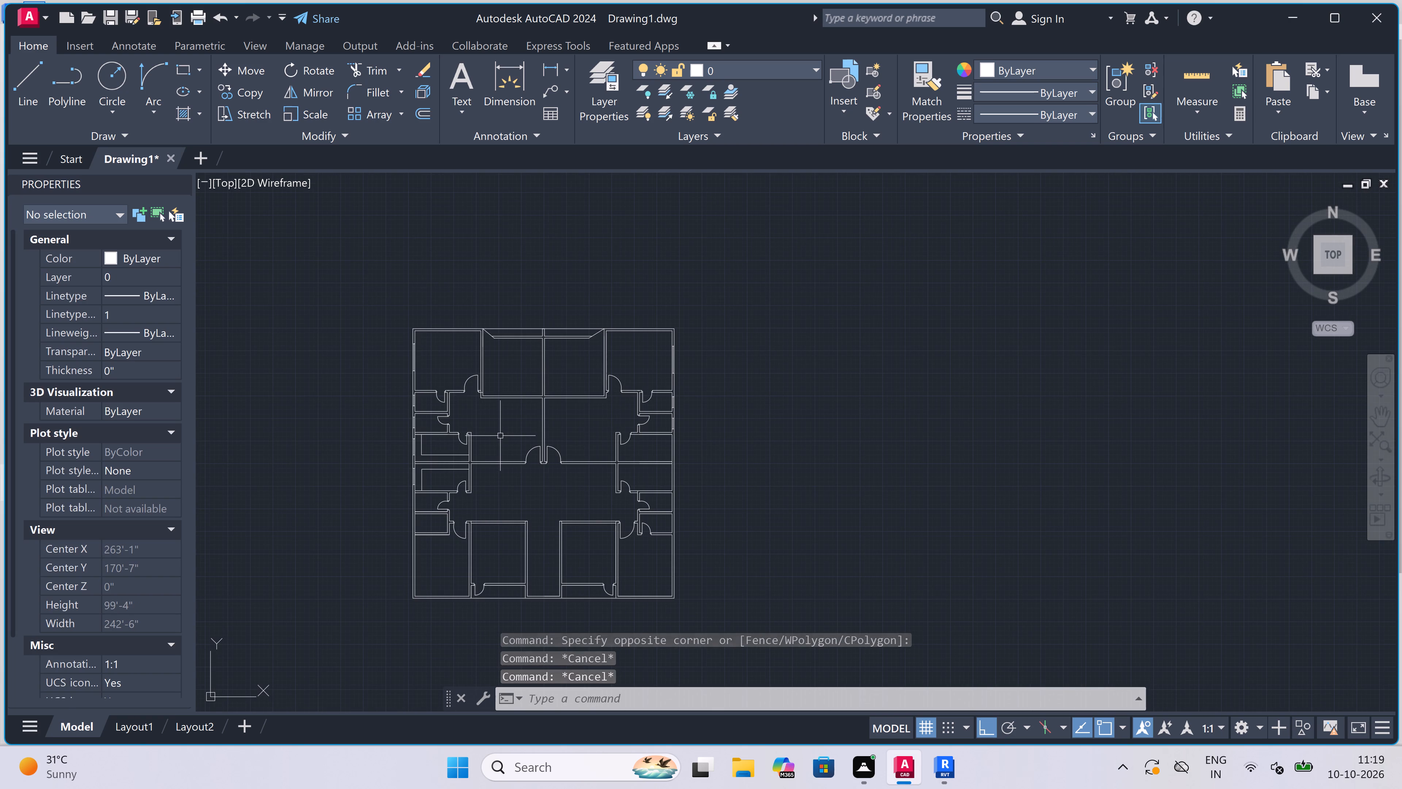
Minimise the AutoCAD drawing window to switch to the Revit home screen.
{"action": "left_click", "coordinate": [1278, 9]}
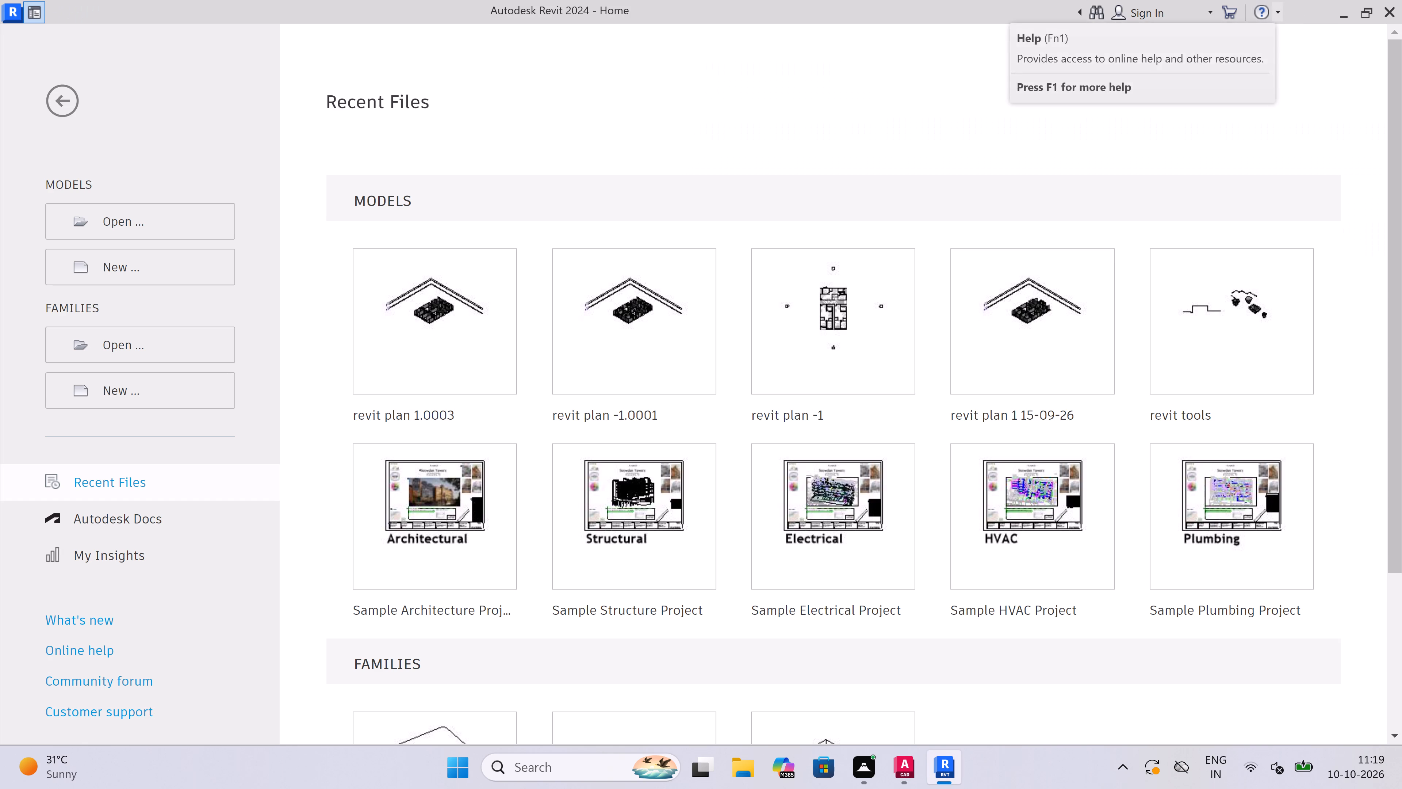
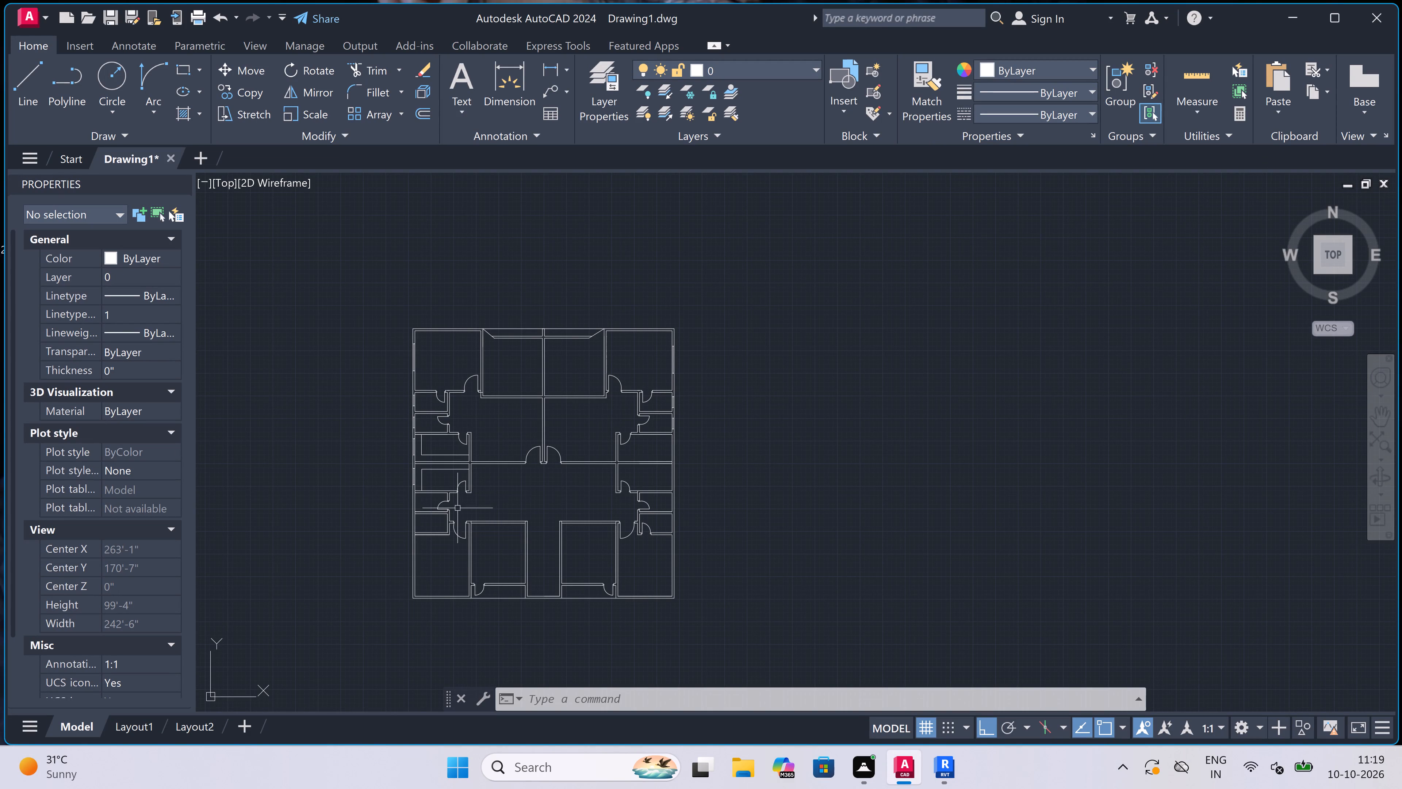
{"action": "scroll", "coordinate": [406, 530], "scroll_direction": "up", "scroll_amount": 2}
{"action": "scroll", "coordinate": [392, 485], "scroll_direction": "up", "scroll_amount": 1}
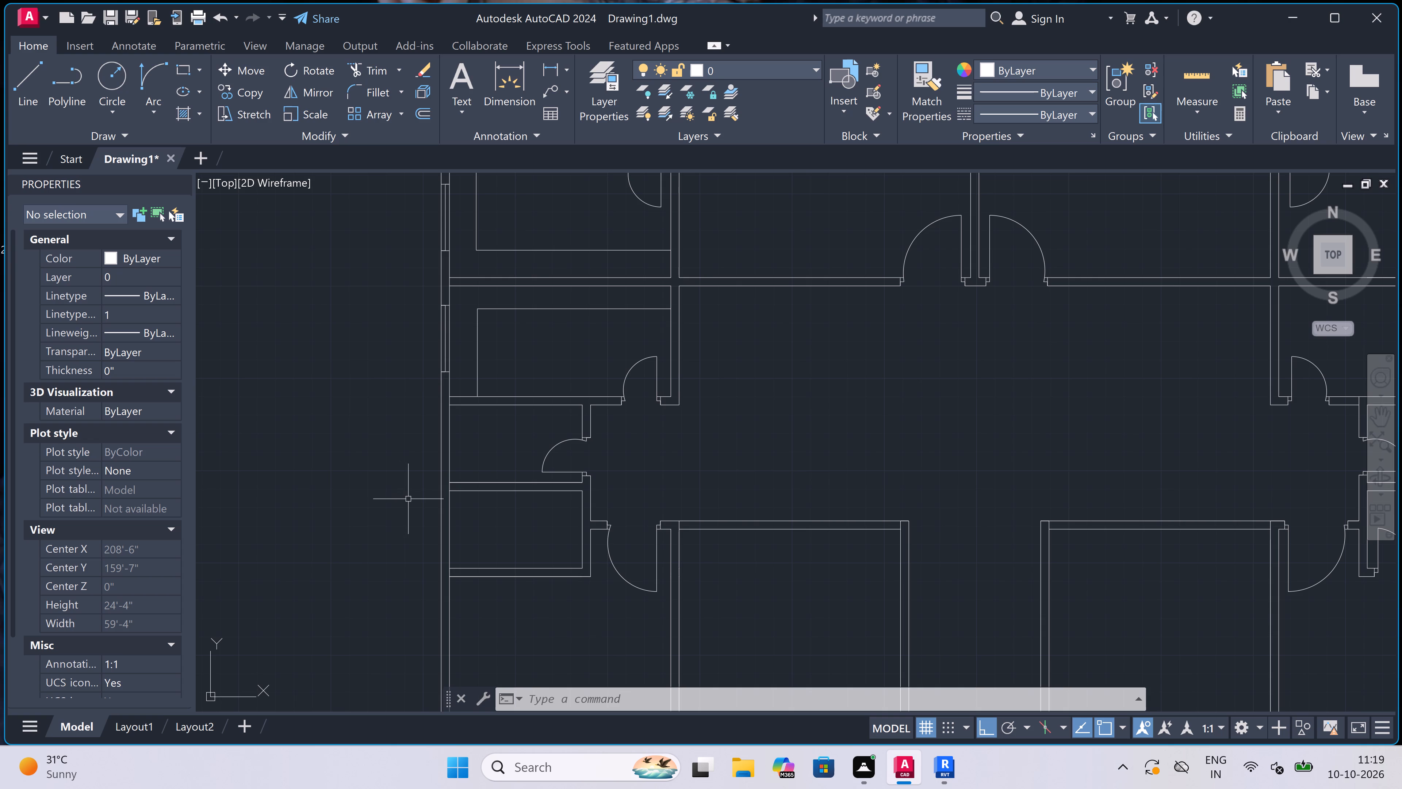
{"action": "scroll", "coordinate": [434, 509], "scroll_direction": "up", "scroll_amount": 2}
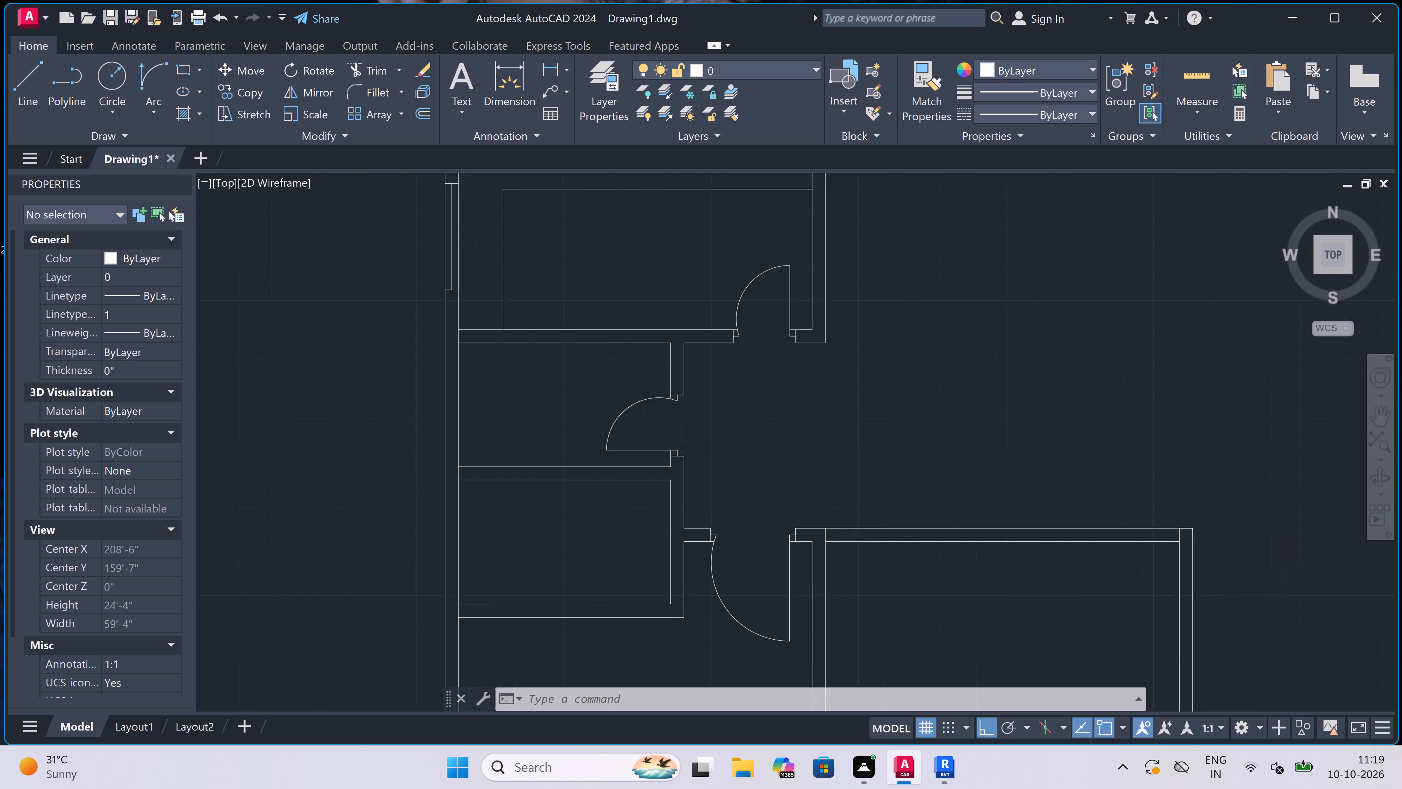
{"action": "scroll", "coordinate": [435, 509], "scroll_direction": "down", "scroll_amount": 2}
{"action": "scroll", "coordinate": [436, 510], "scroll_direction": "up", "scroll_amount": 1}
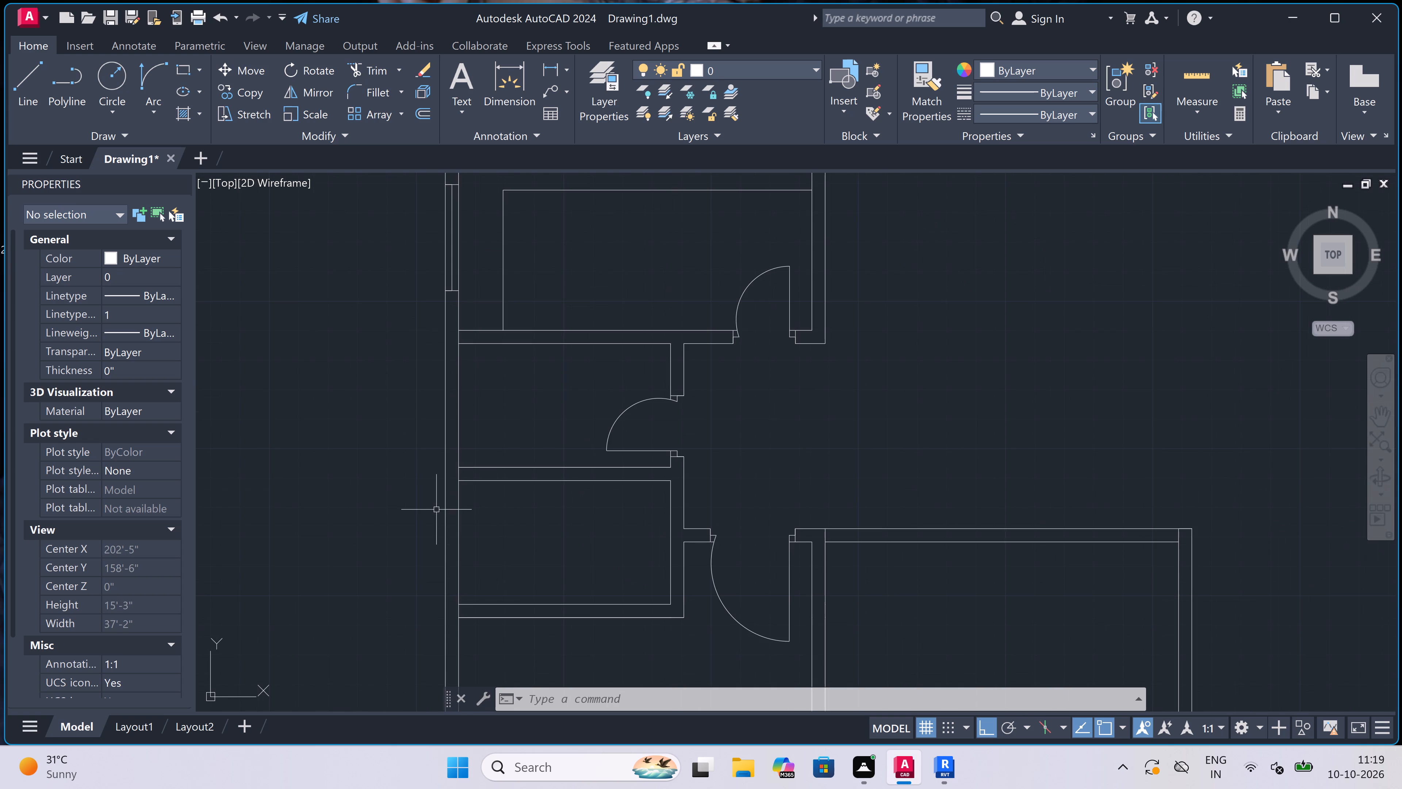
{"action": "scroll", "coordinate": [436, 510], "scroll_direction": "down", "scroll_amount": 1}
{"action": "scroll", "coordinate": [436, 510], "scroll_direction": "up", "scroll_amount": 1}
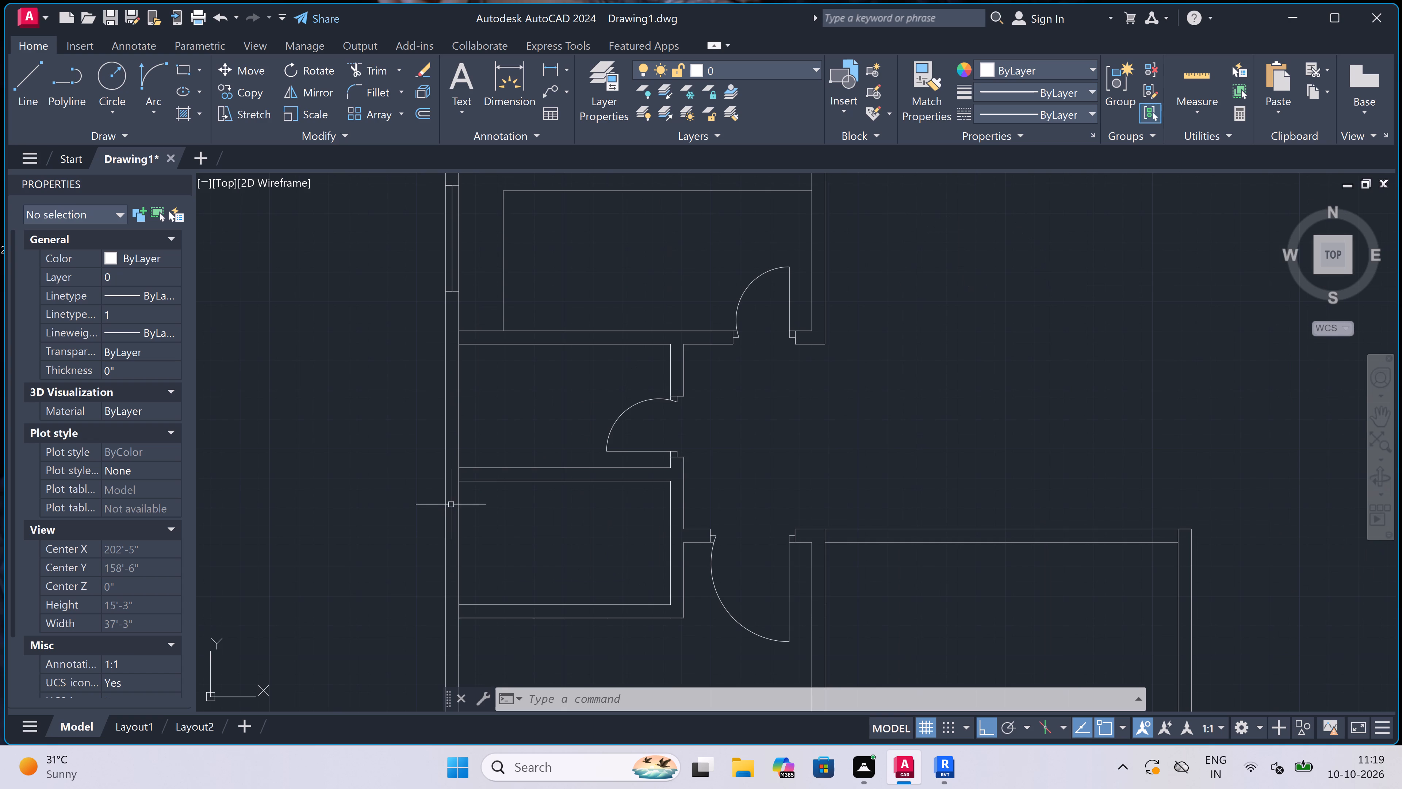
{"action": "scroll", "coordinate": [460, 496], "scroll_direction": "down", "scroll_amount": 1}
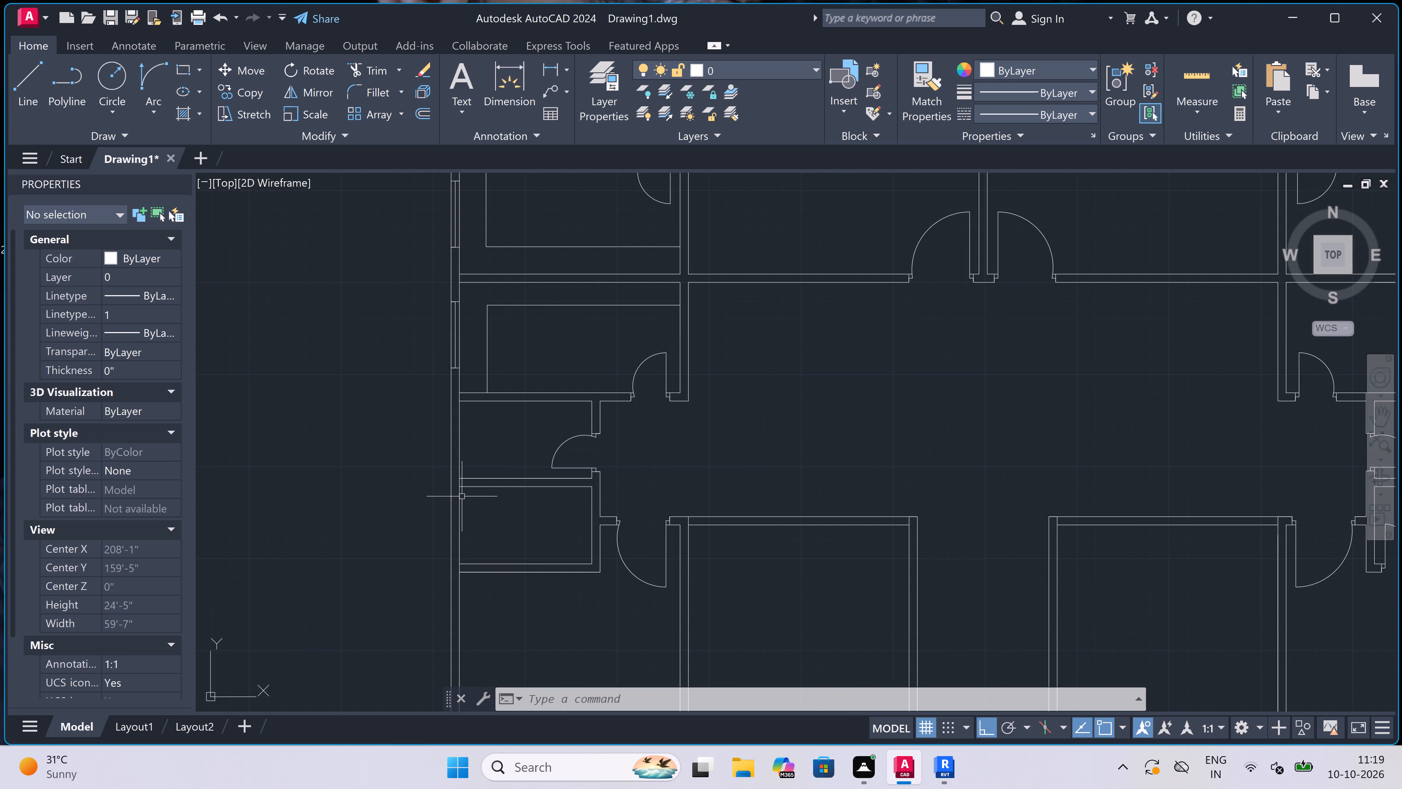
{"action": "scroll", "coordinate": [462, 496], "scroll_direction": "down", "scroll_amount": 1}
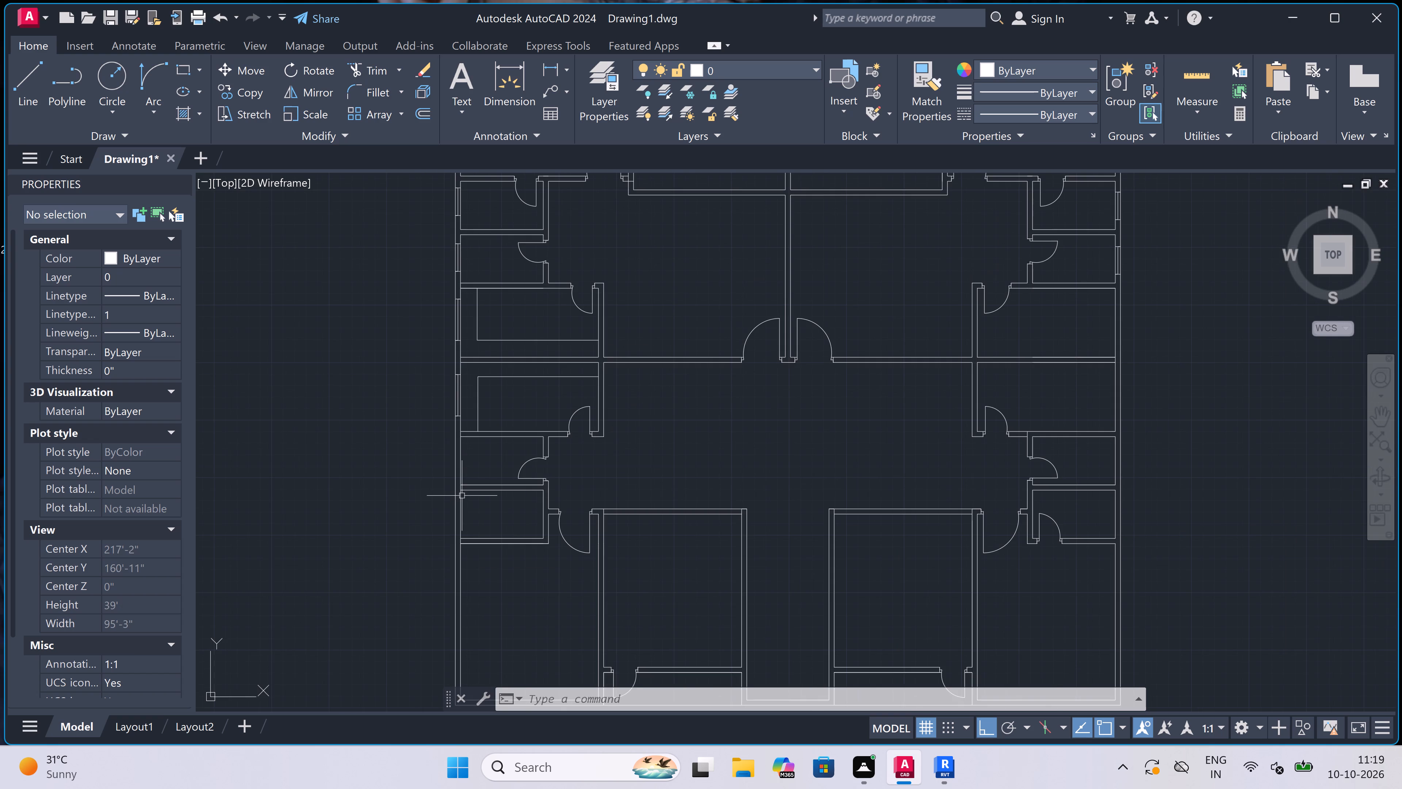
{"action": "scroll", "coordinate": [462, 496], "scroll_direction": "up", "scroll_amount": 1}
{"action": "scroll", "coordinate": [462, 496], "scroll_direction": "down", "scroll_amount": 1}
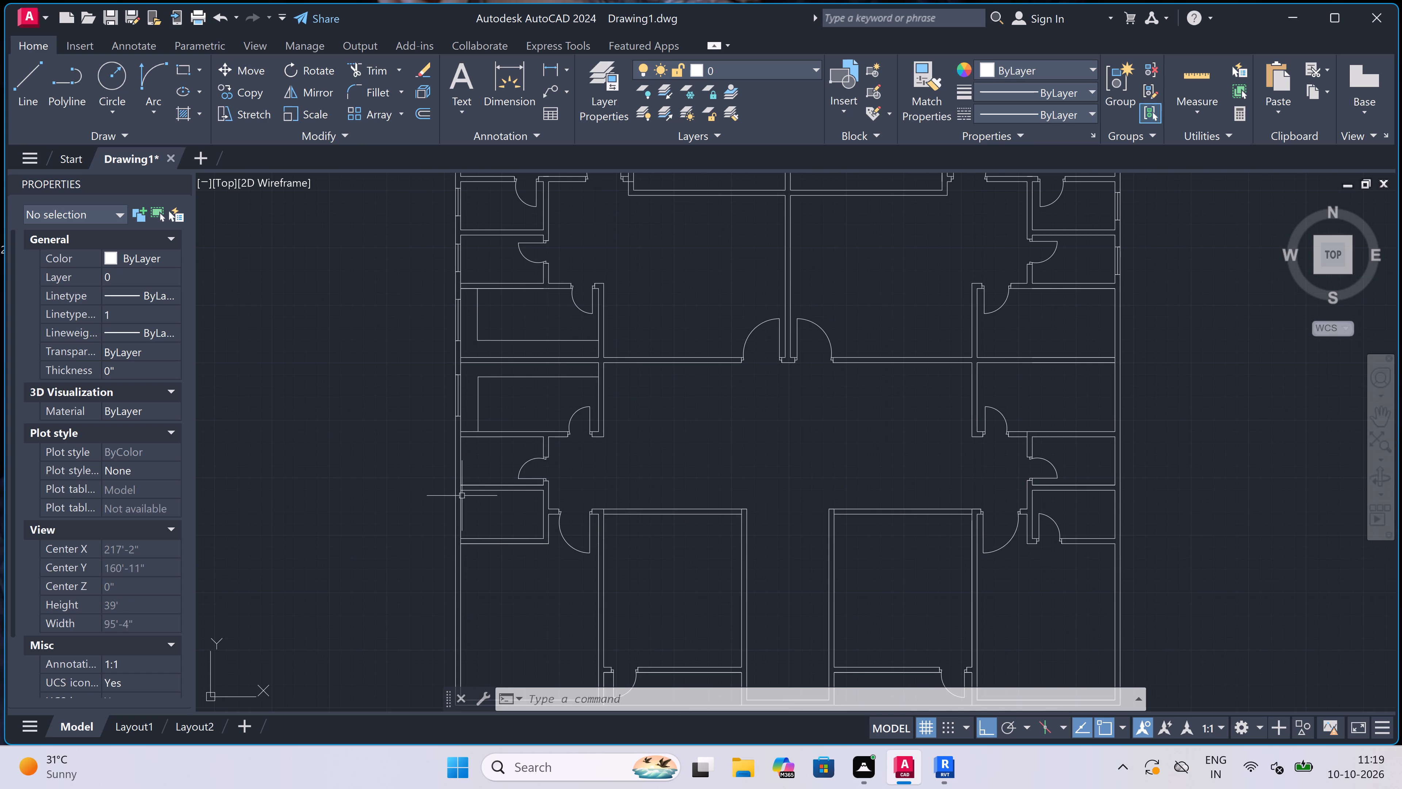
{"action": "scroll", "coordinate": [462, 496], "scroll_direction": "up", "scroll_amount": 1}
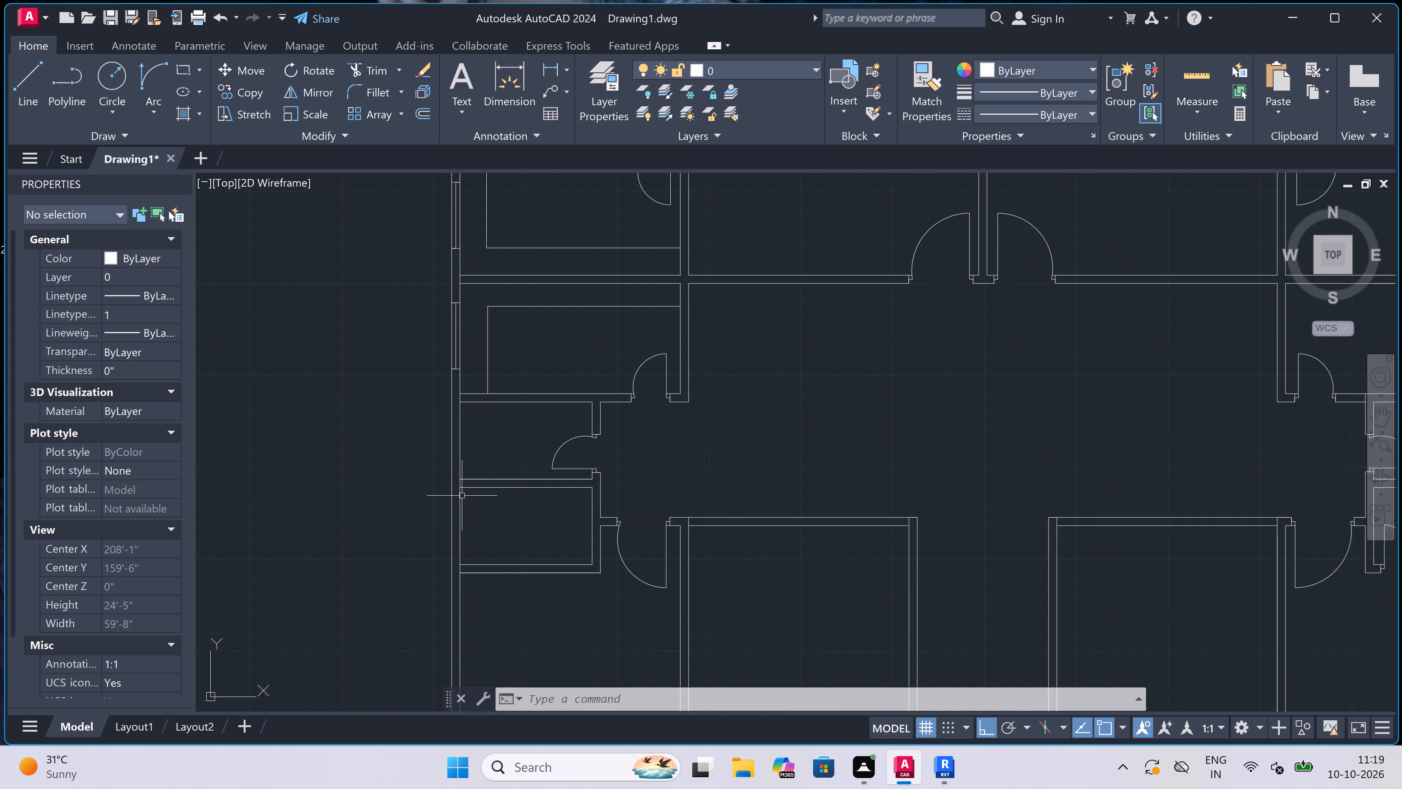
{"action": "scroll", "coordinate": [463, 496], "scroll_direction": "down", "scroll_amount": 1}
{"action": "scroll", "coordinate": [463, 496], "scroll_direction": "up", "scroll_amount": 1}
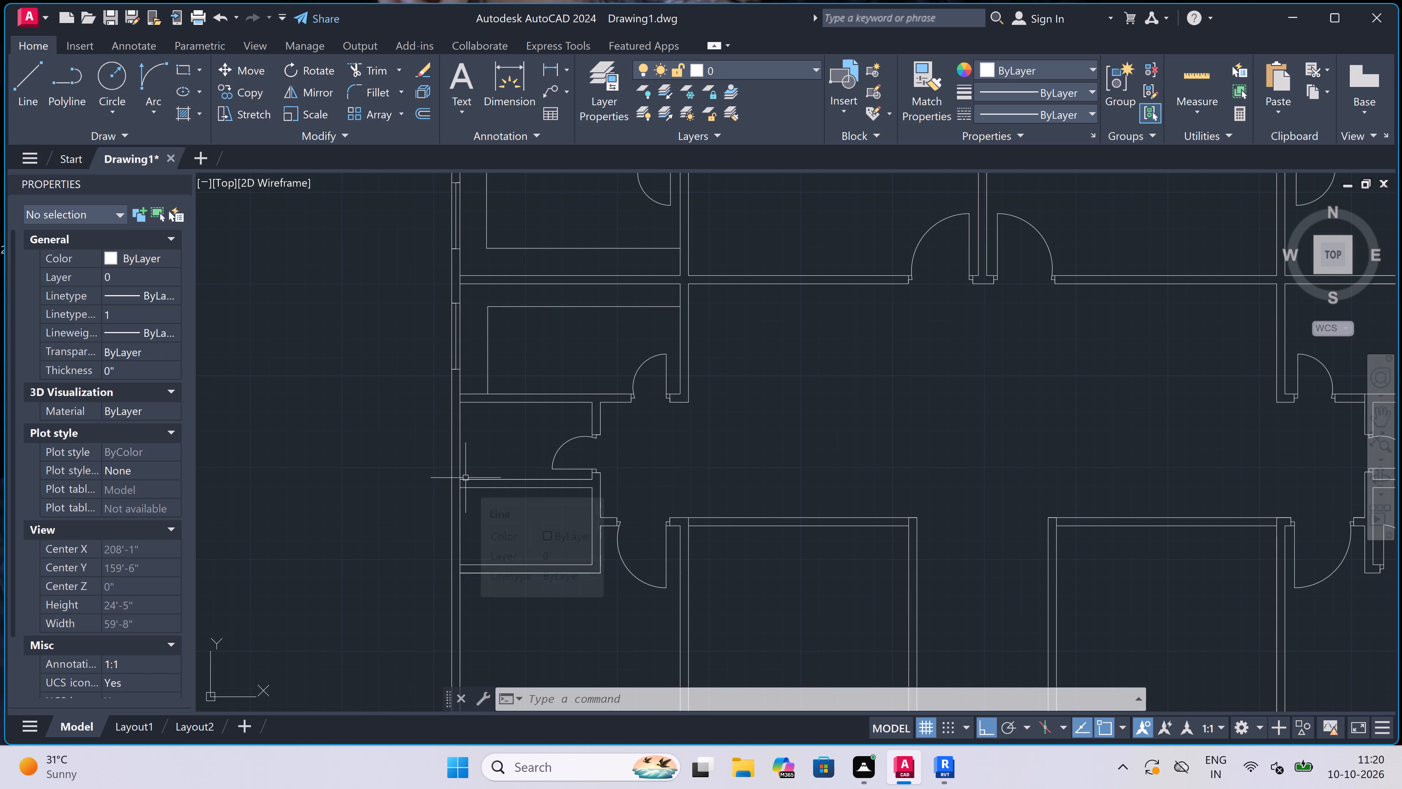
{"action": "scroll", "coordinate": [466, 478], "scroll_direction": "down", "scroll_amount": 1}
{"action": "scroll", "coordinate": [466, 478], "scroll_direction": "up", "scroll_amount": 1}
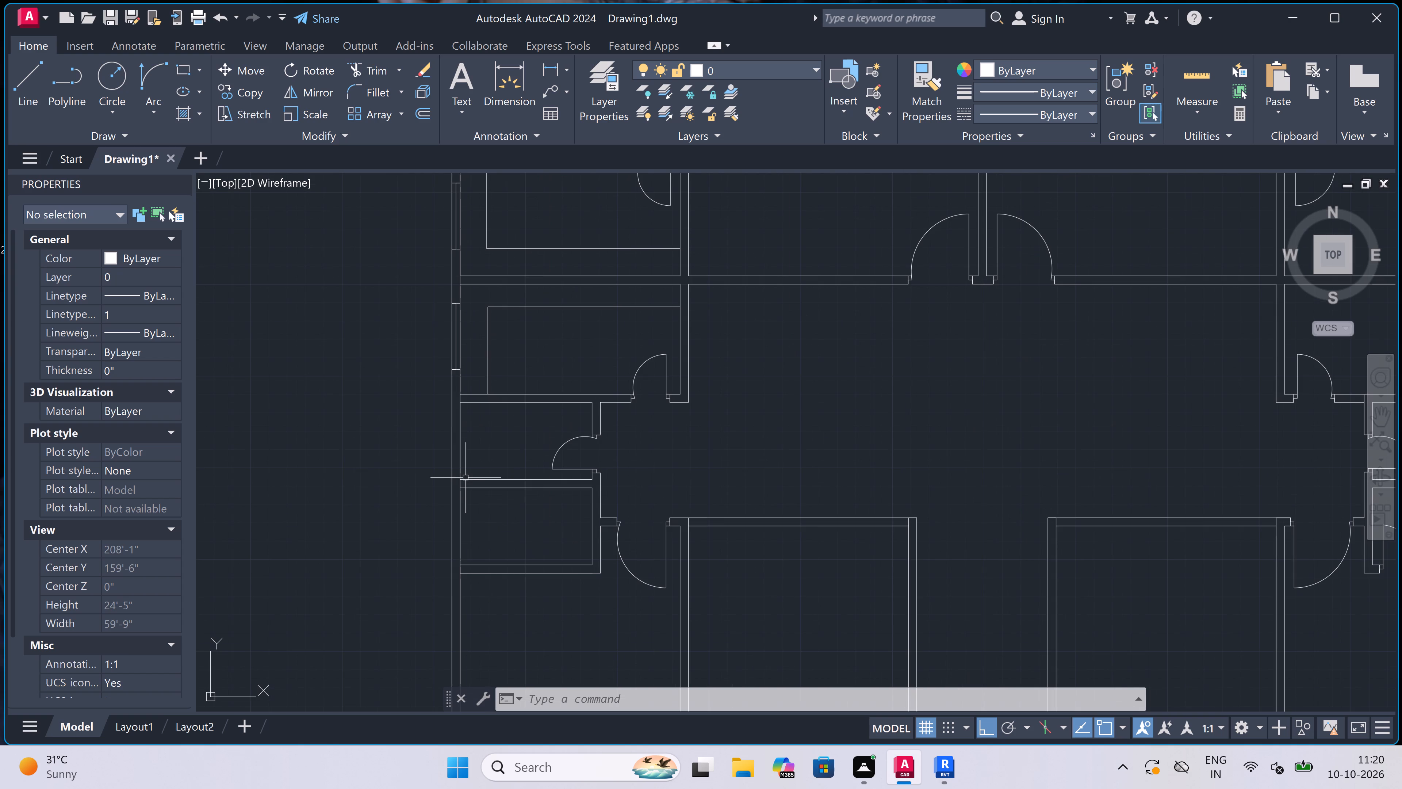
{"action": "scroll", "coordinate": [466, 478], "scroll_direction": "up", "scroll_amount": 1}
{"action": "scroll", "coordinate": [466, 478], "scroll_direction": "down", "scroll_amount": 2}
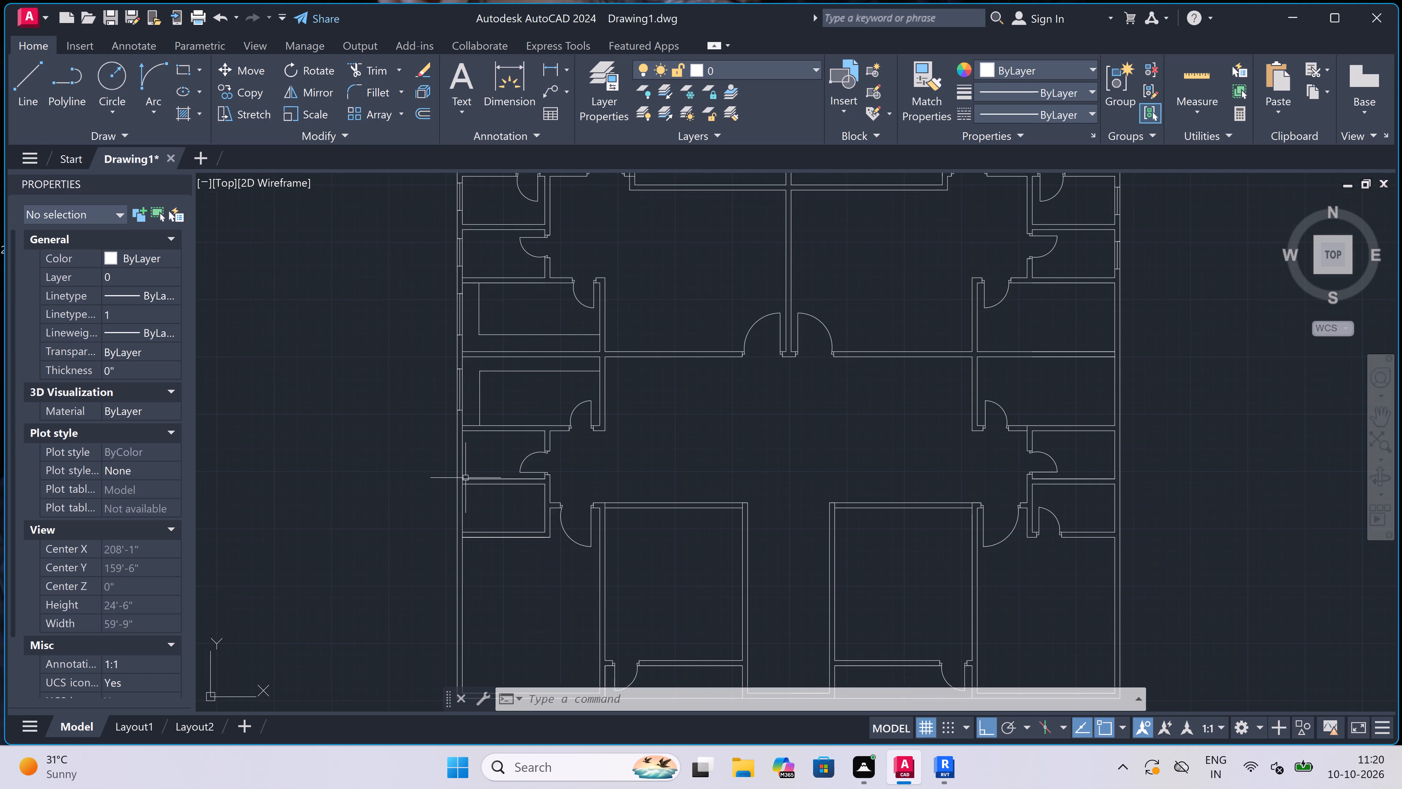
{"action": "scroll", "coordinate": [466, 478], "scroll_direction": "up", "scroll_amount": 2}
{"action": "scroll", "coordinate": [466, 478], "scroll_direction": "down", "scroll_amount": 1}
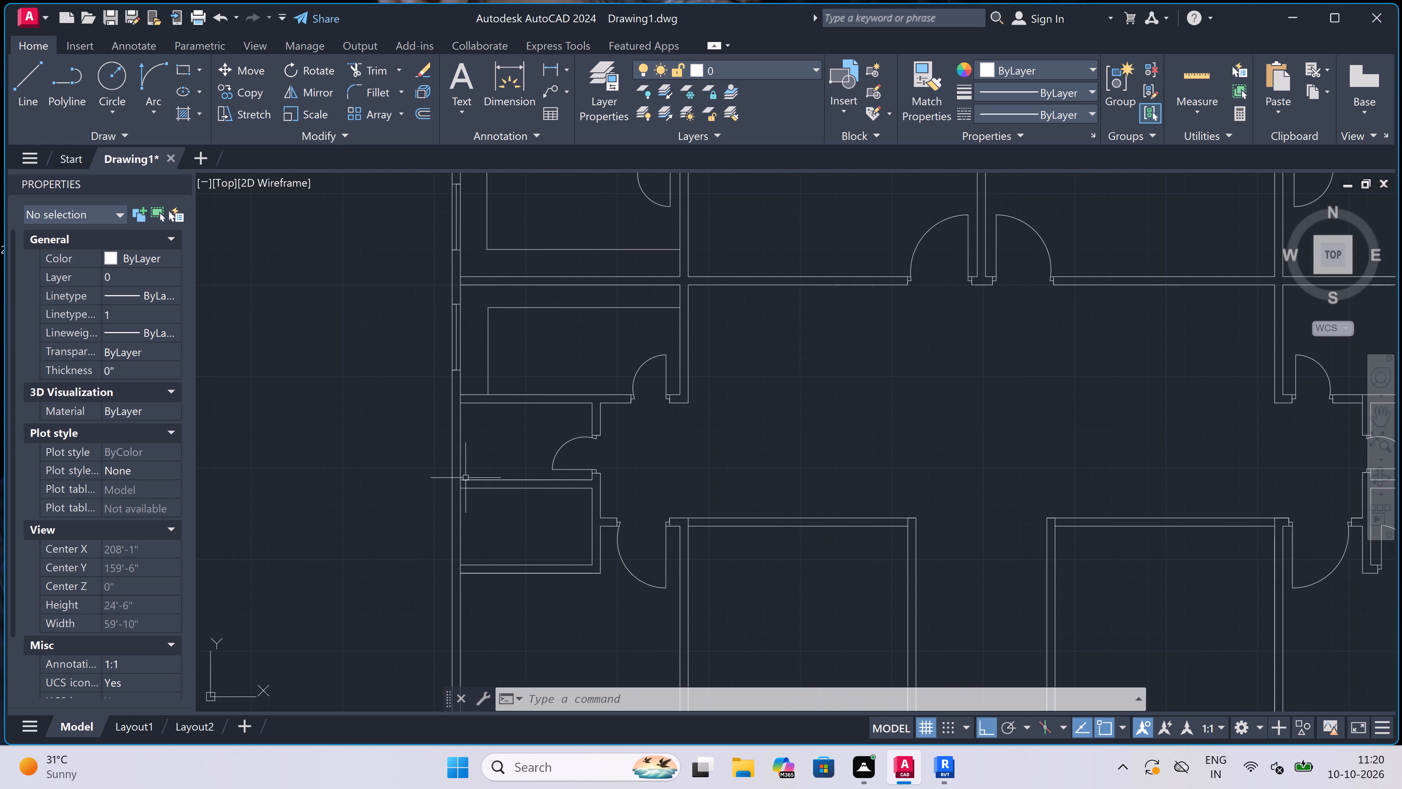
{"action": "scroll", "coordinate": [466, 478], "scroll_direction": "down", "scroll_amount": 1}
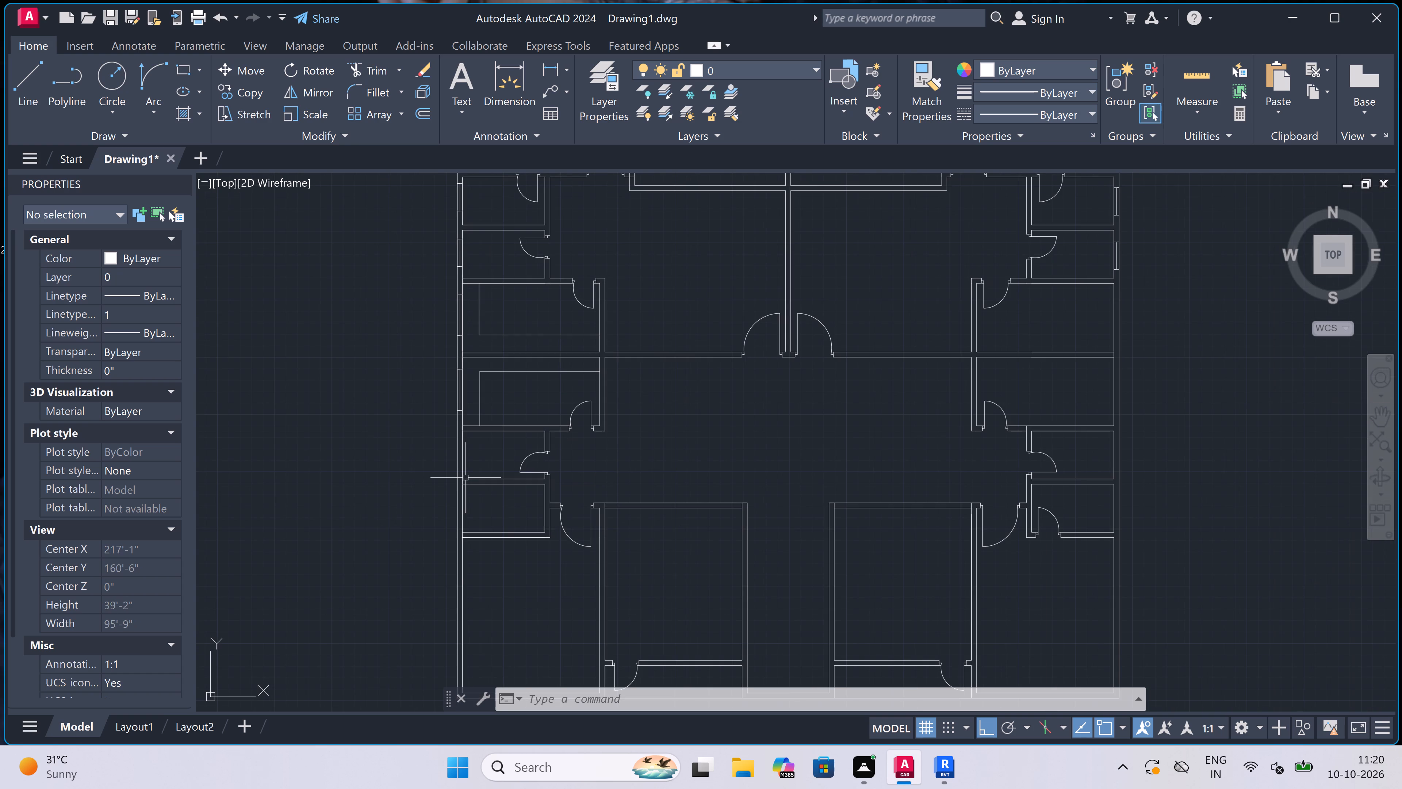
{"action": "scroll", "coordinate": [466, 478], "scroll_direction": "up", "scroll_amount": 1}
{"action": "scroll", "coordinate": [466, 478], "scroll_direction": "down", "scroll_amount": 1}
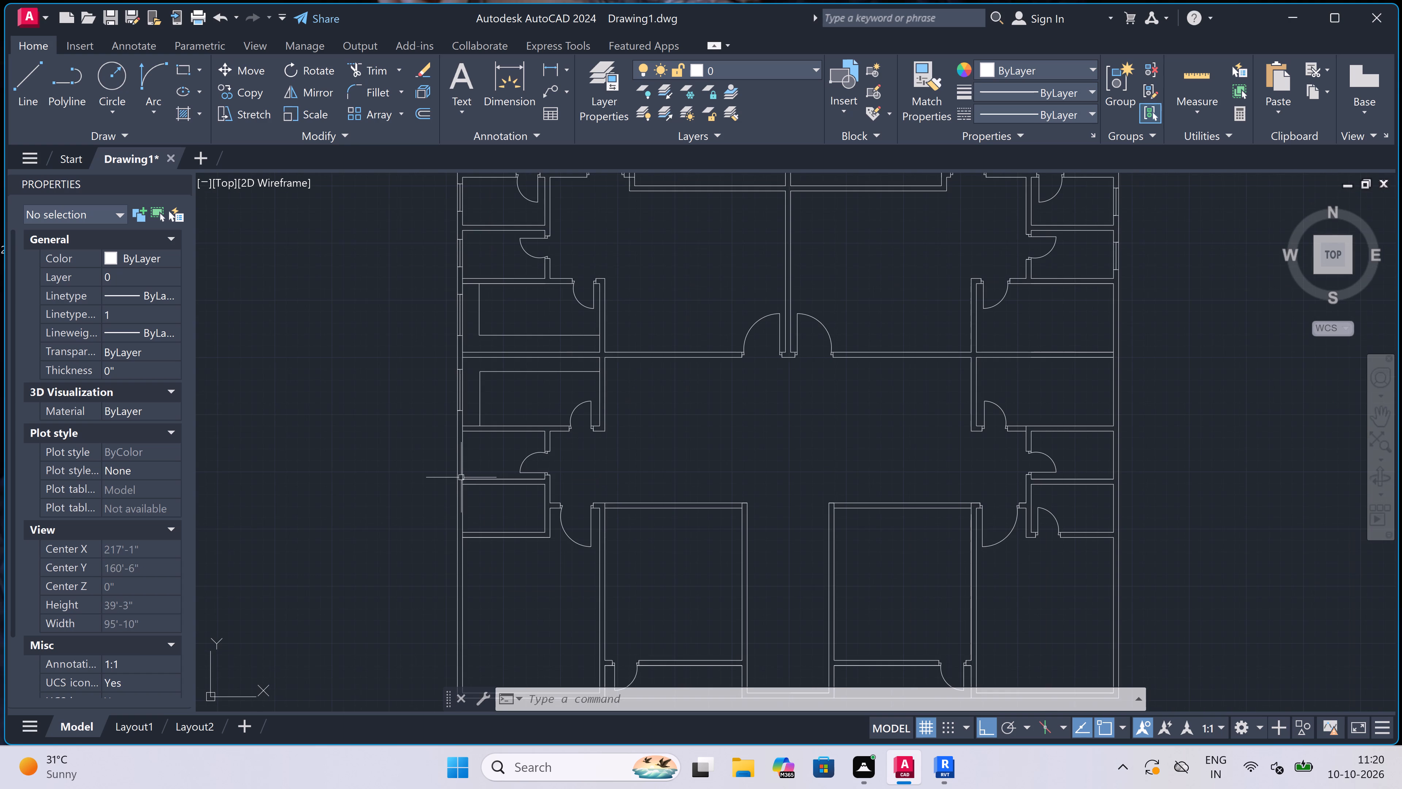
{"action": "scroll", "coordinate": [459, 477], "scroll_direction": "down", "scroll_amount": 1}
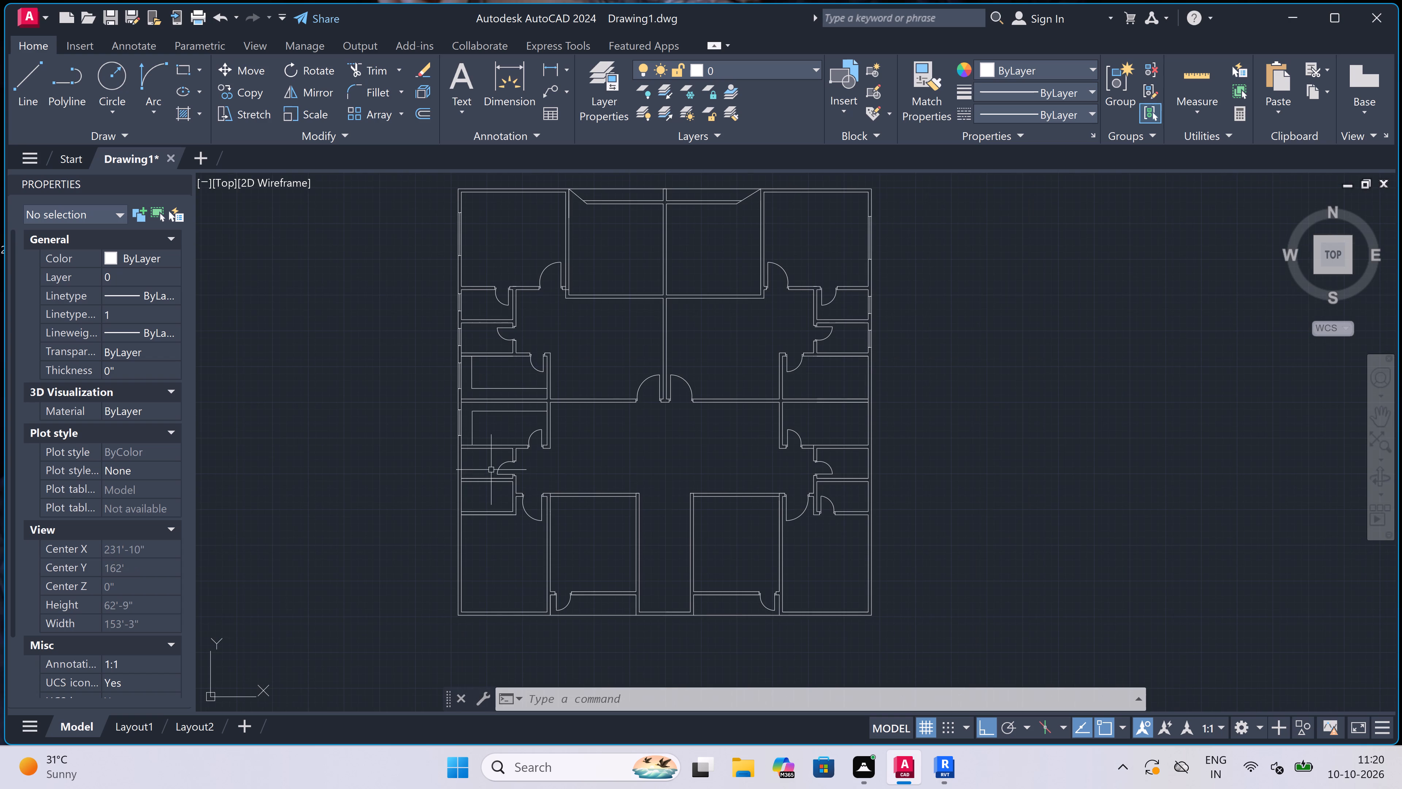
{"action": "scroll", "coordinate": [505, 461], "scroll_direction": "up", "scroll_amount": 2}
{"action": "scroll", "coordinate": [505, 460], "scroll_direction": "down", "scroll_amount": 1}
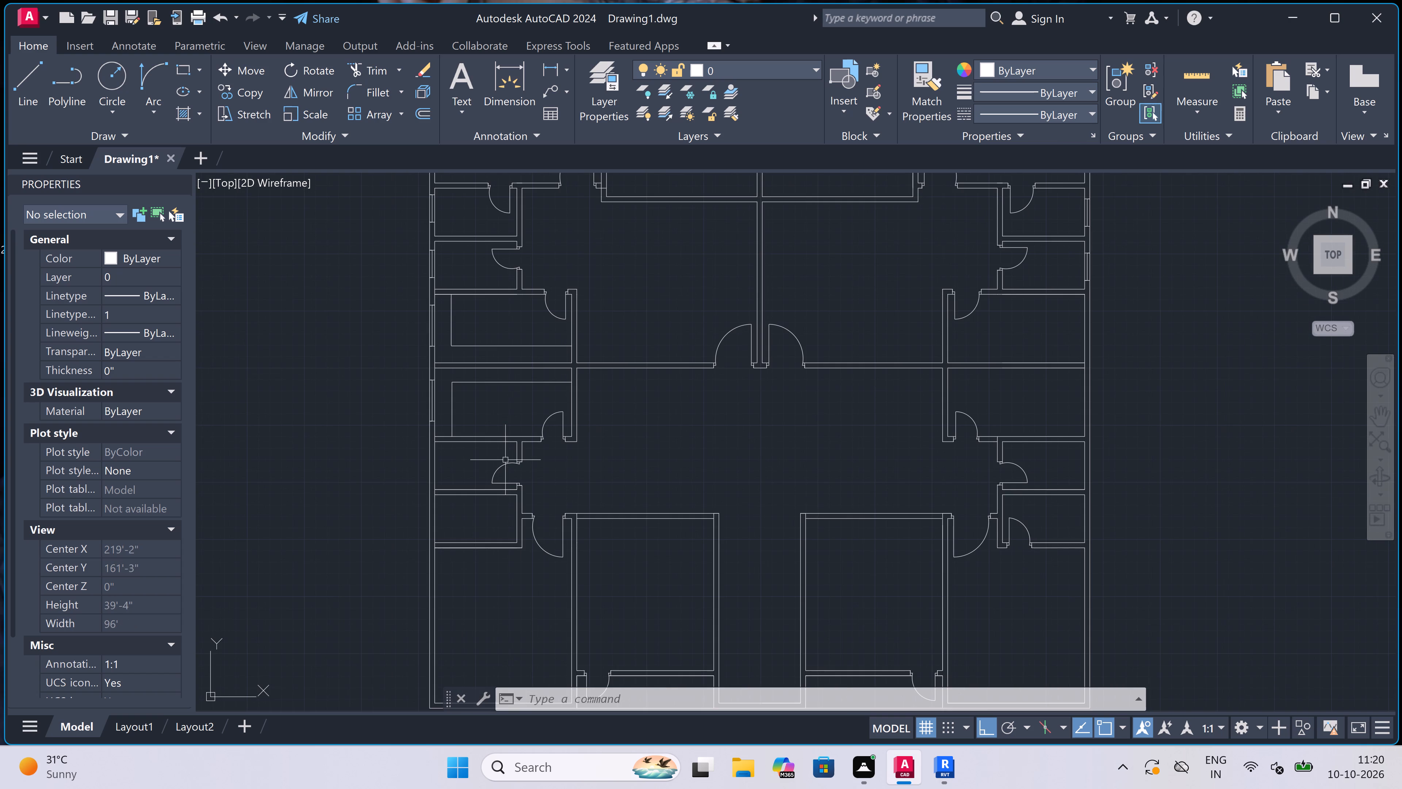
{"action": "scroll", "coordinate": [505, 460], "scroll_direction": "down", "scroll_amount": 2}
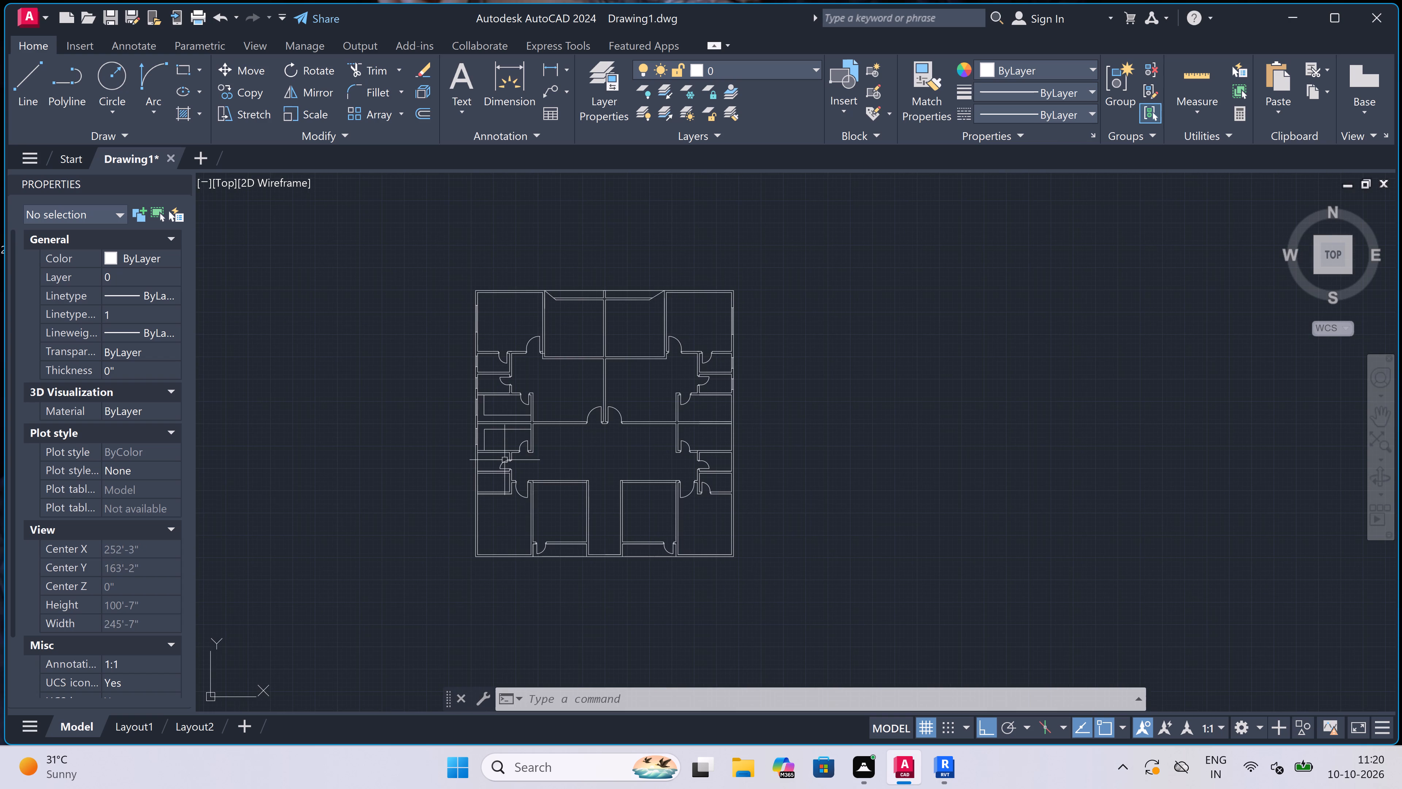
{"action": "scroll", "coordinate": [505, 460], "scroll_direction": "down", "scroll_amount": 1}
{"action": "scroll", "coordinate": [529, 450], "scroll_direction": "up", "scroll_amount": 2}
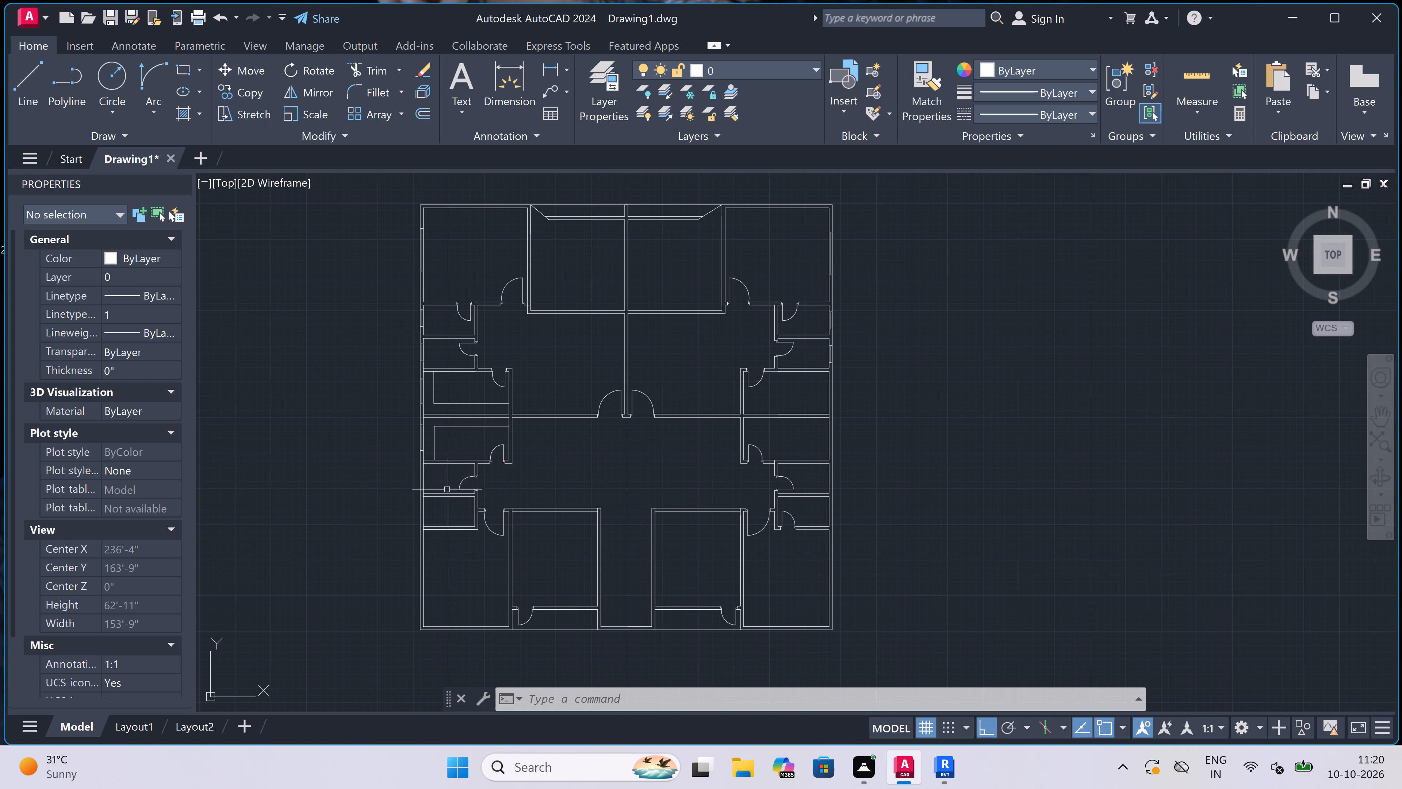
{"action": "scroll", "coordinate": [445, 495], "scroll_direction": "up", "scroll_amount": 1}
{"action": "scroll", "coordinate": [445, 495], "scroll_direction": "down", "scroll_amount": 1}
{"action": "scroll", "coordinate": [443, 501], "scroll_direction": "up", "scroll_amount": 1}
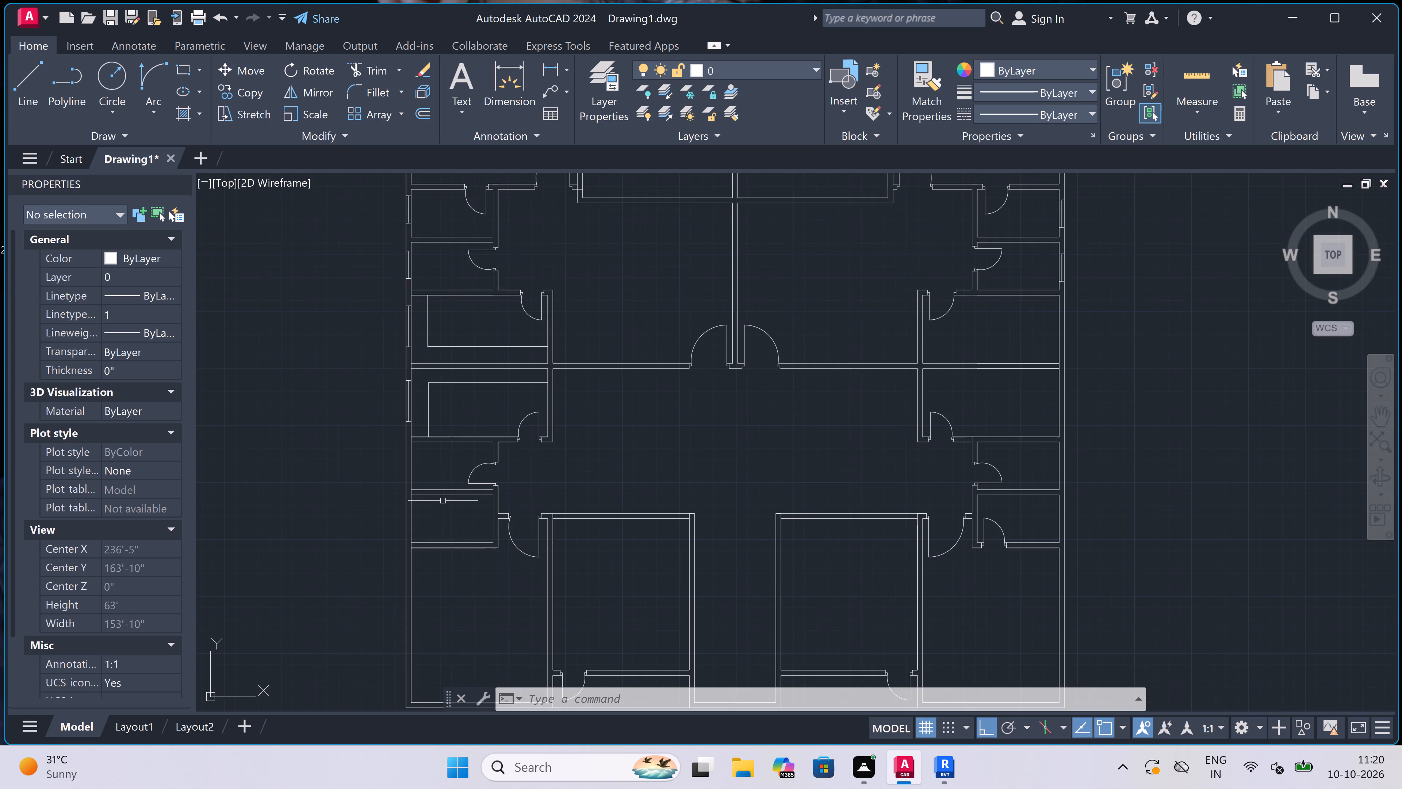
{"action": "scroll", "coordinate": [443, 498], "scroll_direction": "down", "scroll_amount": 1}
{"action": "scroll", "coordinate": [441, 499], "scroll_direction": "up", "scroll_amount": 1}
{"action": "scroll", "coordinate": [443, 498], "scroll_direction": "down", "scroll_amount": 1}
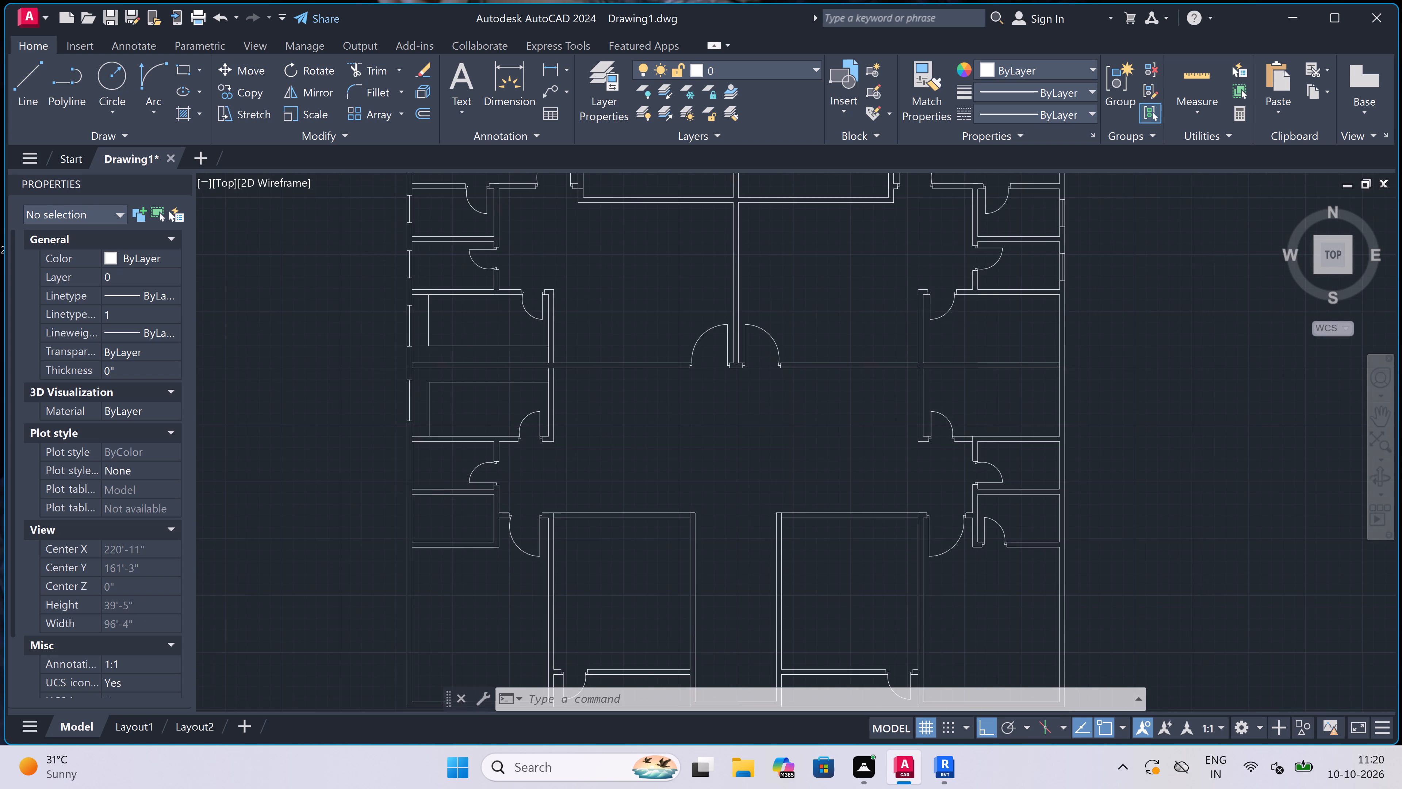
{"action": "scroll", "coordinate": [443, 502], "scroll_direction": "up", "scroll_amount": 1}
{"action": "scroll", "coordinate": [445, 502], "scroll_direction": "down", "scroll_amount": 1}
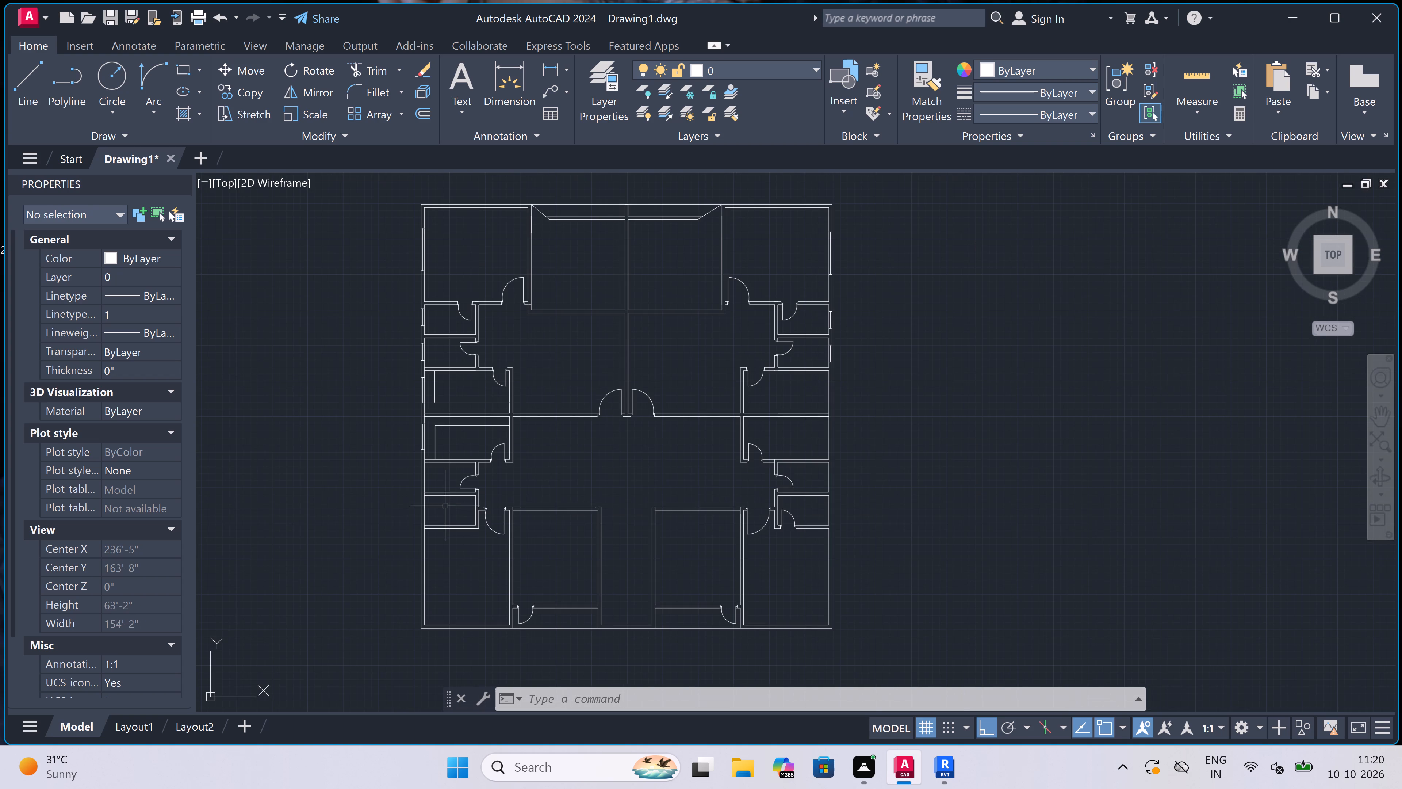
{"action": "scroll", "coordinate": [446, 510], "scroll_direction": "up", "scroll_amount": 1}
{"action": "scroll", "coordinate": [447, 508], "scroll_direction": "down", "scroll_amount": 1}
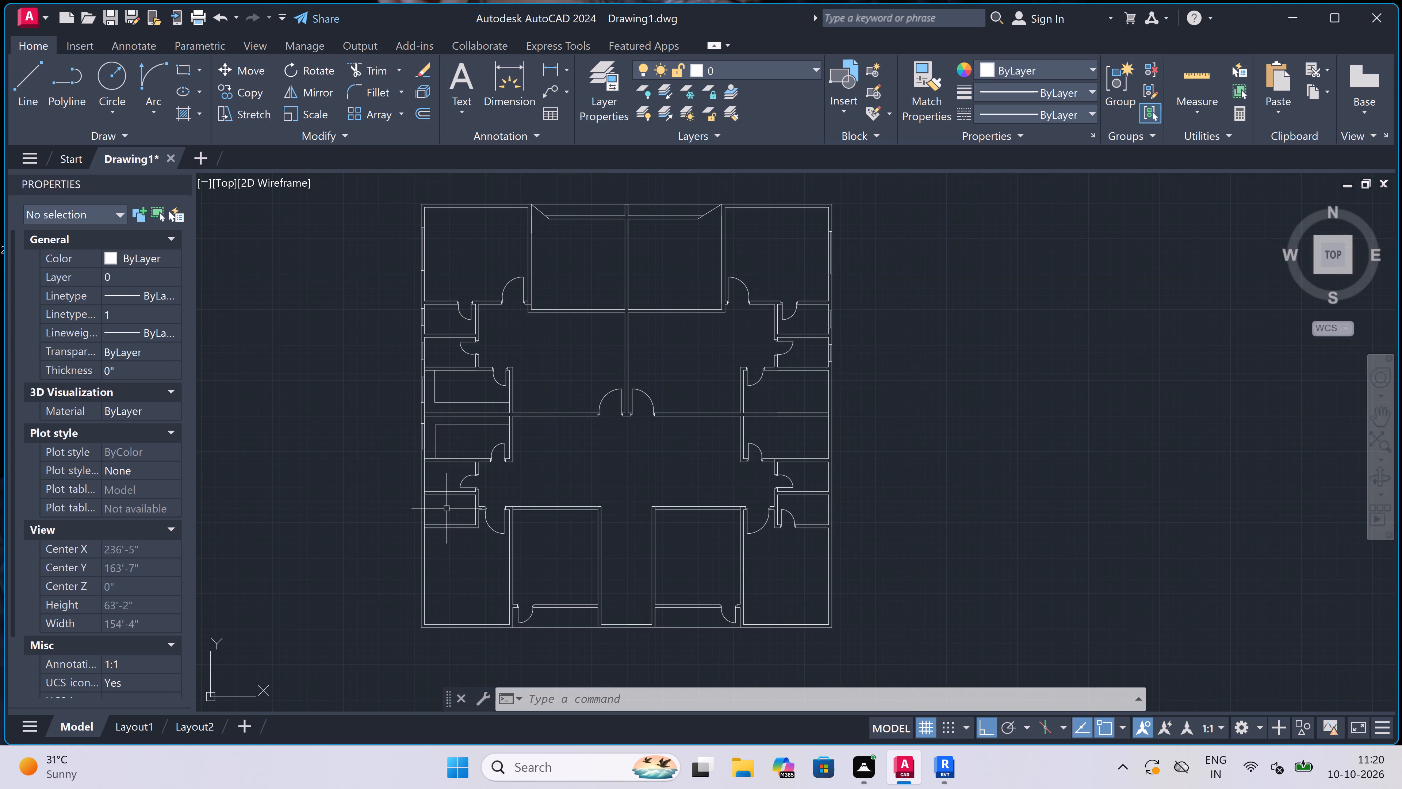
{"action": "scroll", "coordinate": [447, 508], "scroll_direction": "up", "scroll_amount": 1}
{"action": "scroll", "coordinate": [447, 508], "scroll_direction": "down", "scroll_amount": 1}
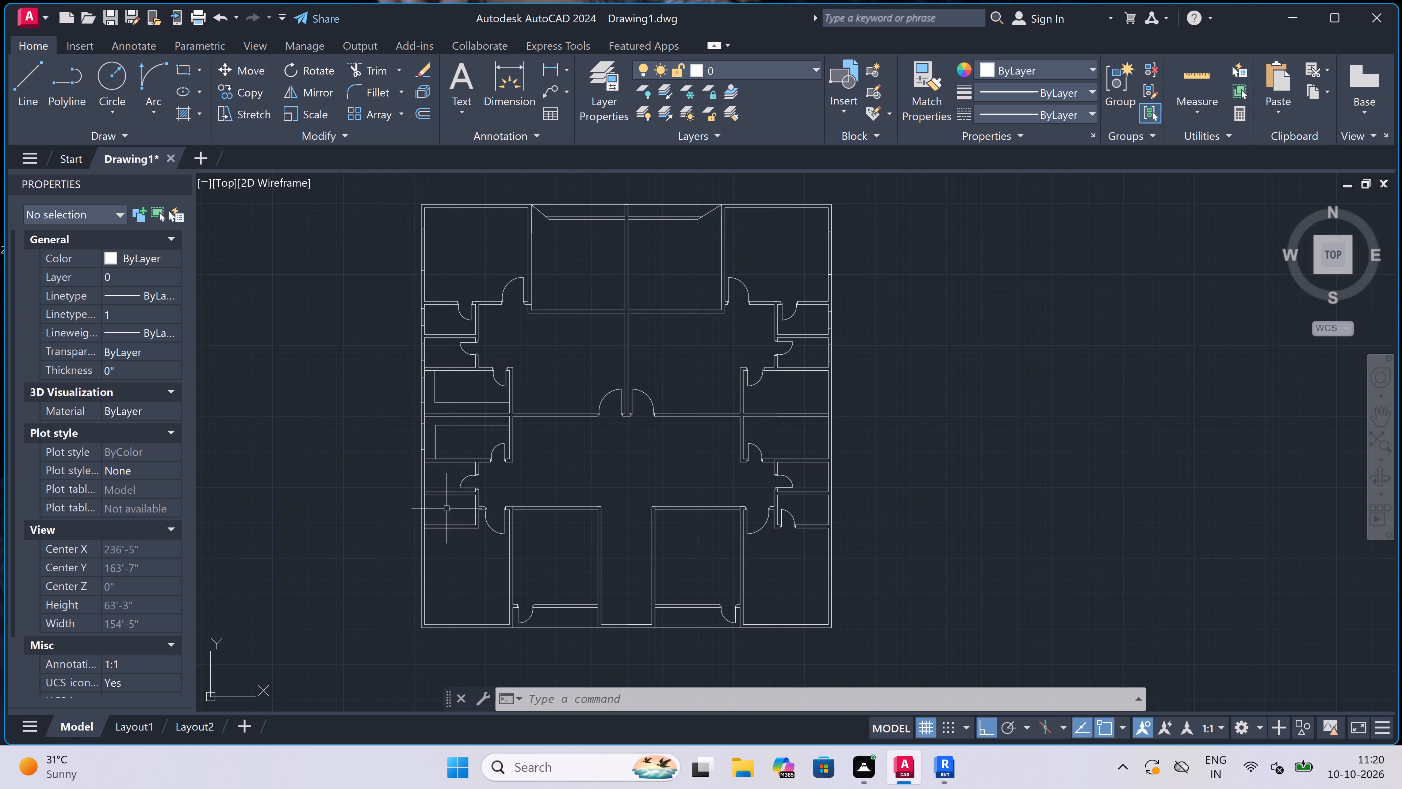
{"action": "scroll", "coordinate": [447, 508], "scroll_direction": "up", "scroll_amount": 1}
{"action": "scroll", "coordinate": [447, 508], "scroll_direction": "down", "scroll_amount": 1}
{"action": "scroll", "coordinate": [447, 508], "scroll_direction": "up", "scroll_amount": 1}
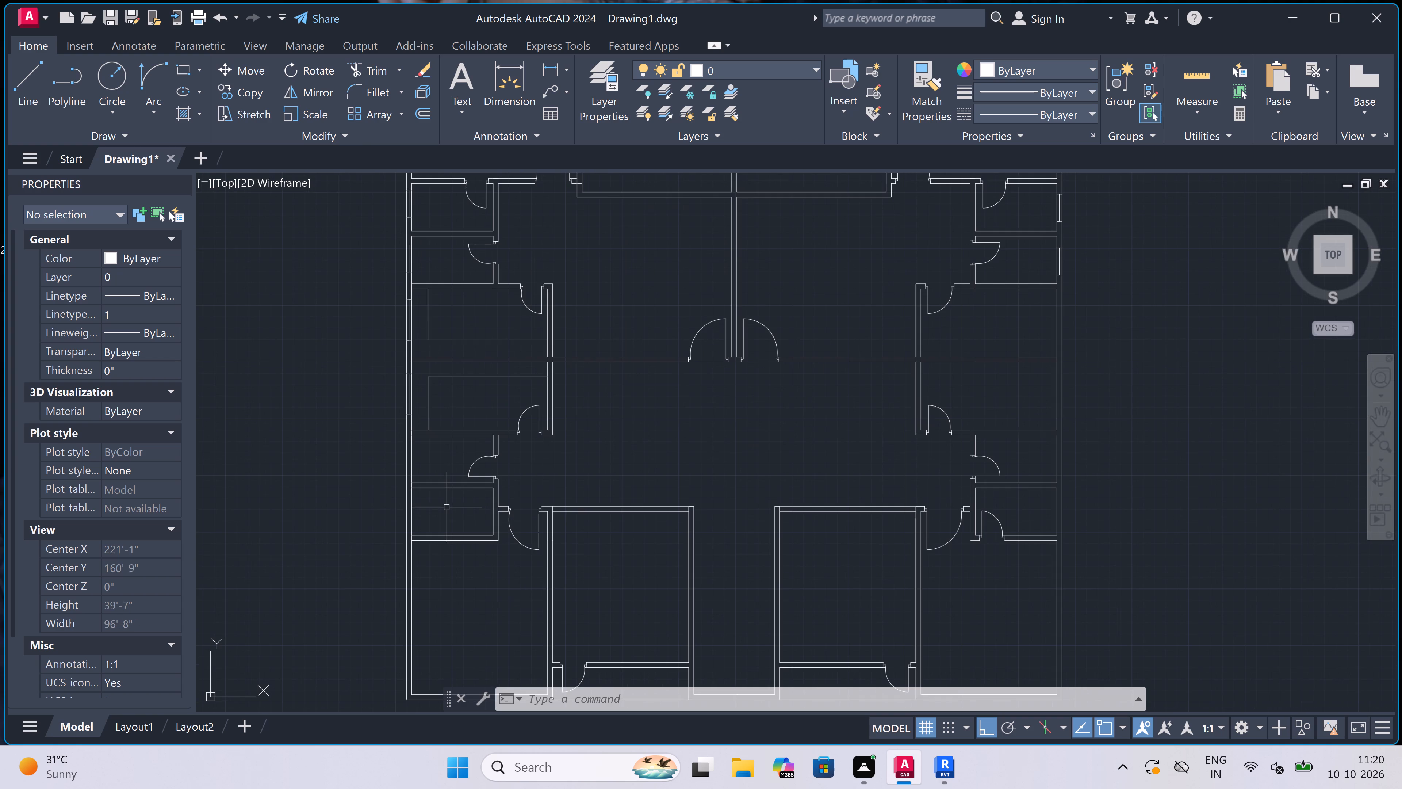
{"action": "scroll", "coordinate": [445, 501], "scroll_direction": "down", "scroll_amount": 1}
Examine the bottom wall and corner of the left unit's lower small side room, beside the adjacent door swing.
{"action": "scroll", "coordinate": [461, 522], "scroll_direction": "up", "scroll_amount": 3}
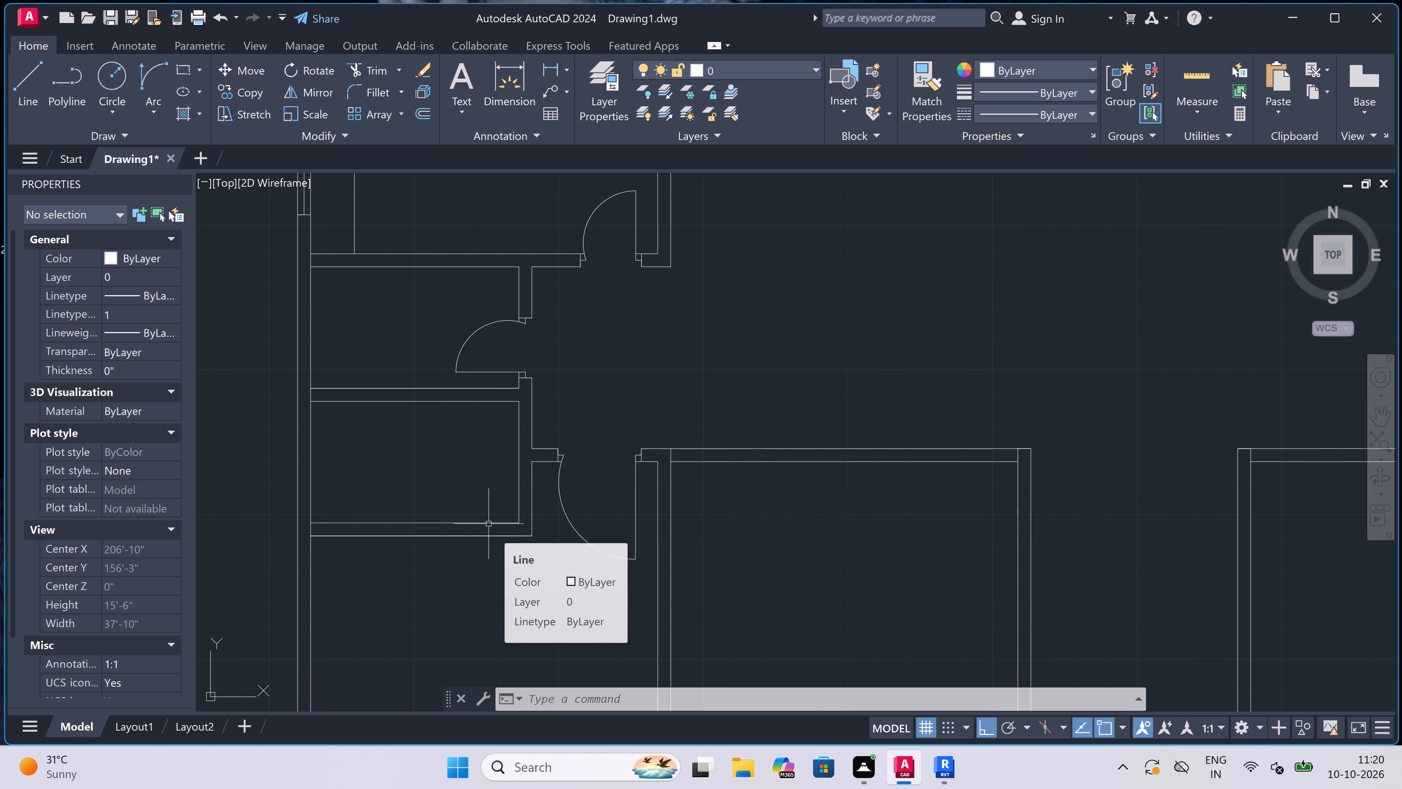
{"action": "scroll", "coordinate": [489, 524], "scroll_direction": "down", "scroll_amount": 1}
{"action": "scroll", "coordinate": [489, 524], "scroll_direction": "up", "scroll_amount": 1}
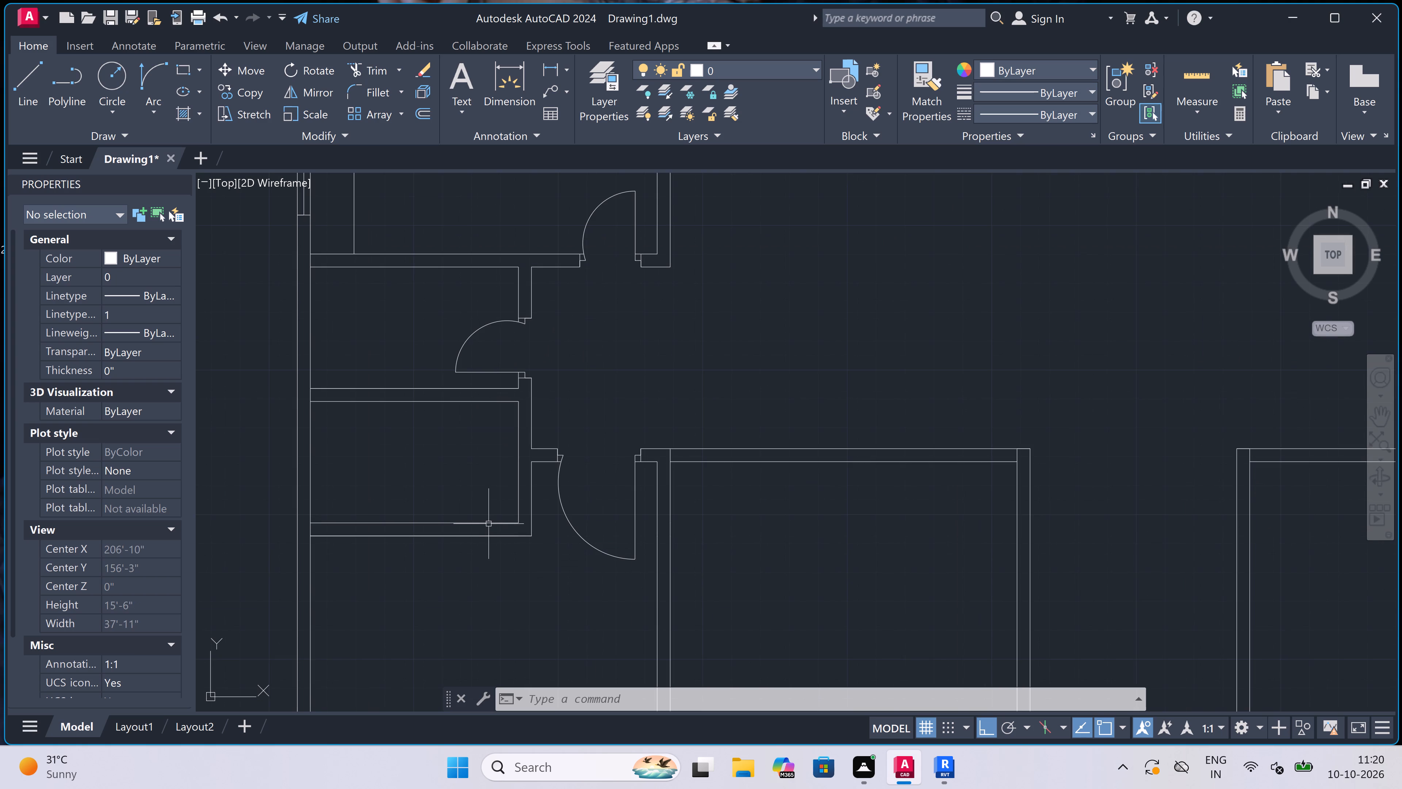
{"action": "scroll", "coordinate": [515, 519], "scroll_direction": "up", "scroll_amount": 1}
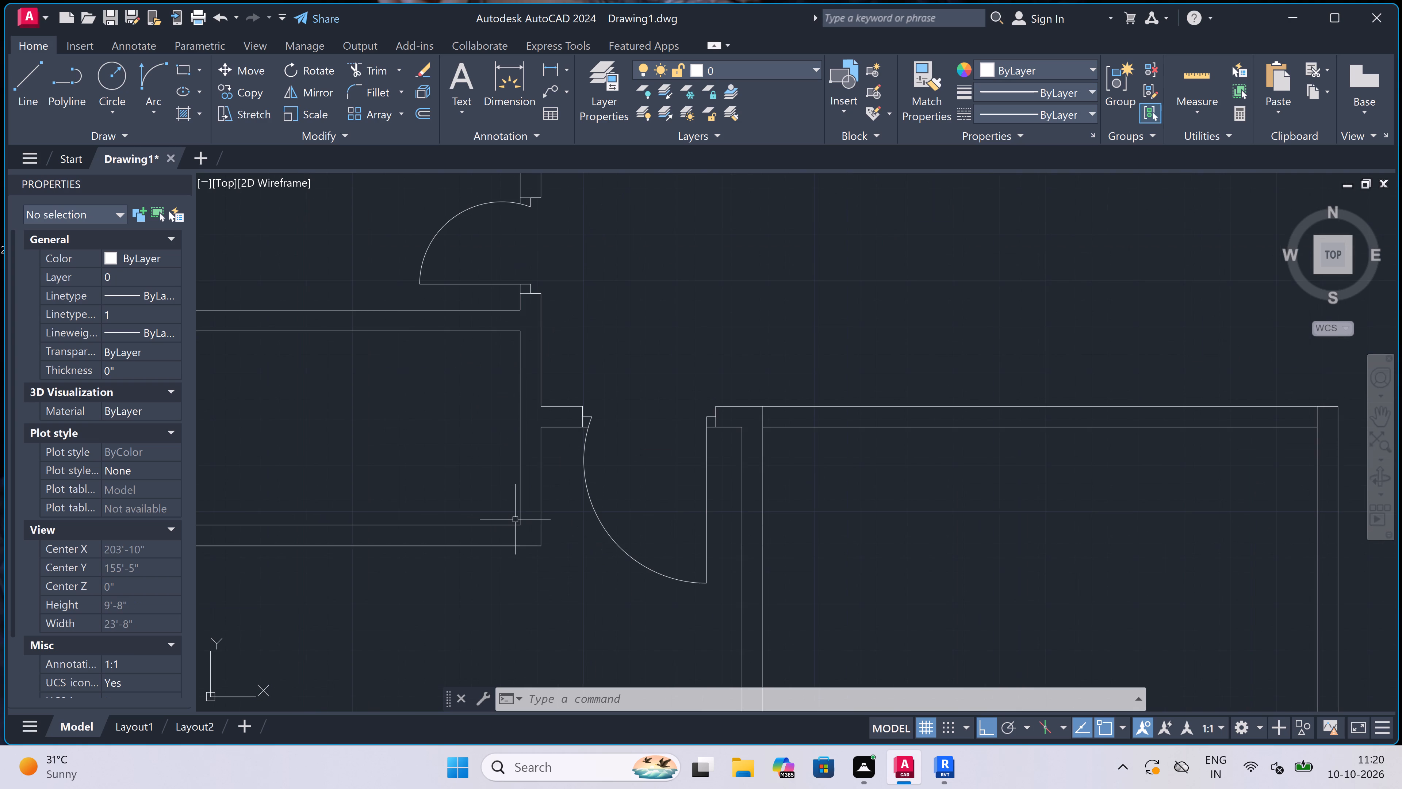
{"action": "scroll", "coordinate": [515, 518], "scroll_direction": "down", "scroll_amount": 1}
{"action": "scroll", "coordinate": [515, 518], "scroll_direction": "up", "scroll_amount": 1}
{"action": "scroll", "coordinate": [515, 518], "scroll_direction": "down", "scroll_amount": 1}
{"action": "scroll", "coordinate": [515, 518], "scroll_direction": "up", "scroll_amount": 1}
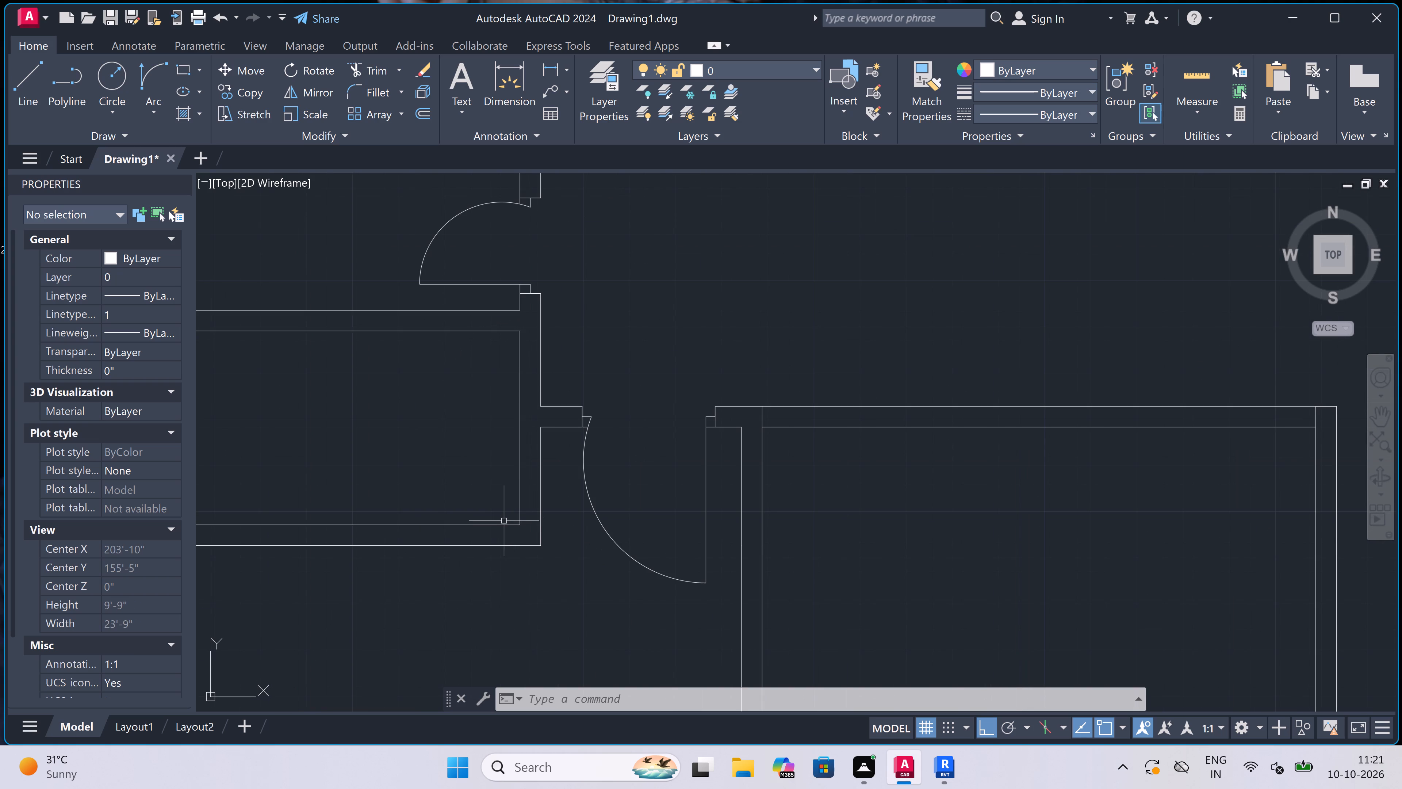
{"action": "scroll", "coordinate": [492, 540], "scroll_direction": "up", "scroll_amount": 1}
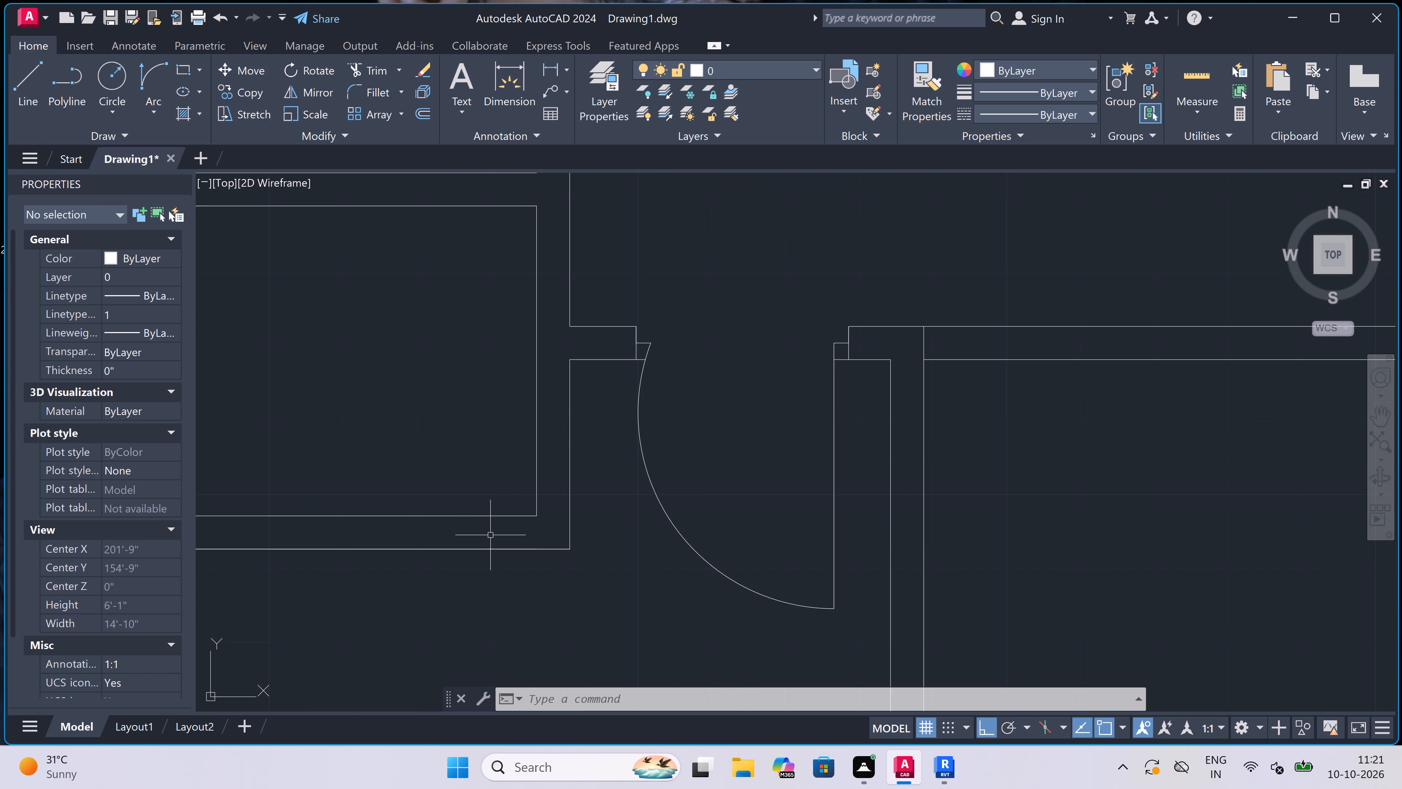
{"action": "scroll", "coordinate": [452, 470], "scroll_direction": "down", "scroll_amount": 2}
{"action": "scroll", "coordinate": [462, 504], "scroll_direction": "up", "scroll_amount": 2}
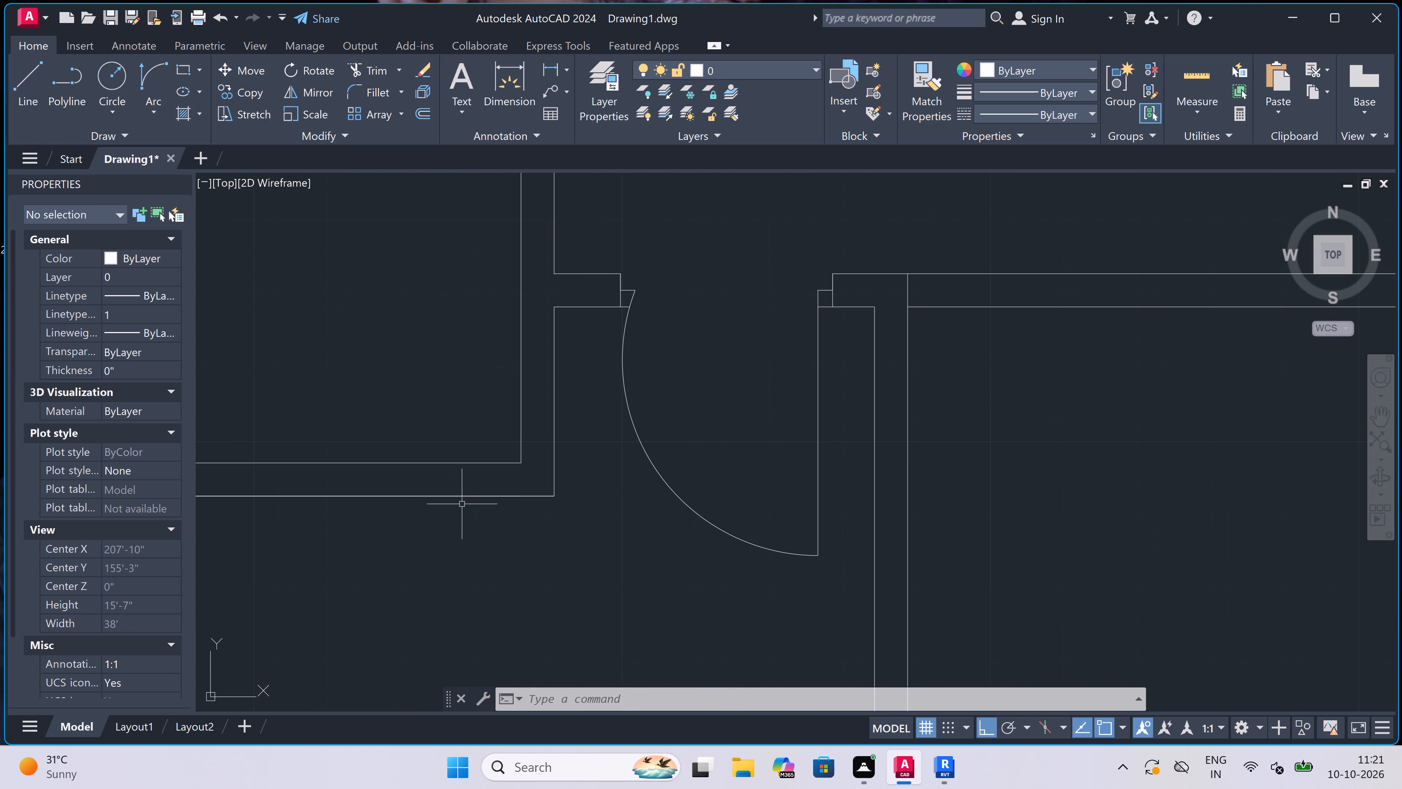
{"action": "scroll", "coordinate": [455, 480], "scroll_direction": "down", "scroll_amount": 1}
{"action": "scroll", "coordinate": [451, 504], "scroll_direction": "up", "scroll_amount": 1}
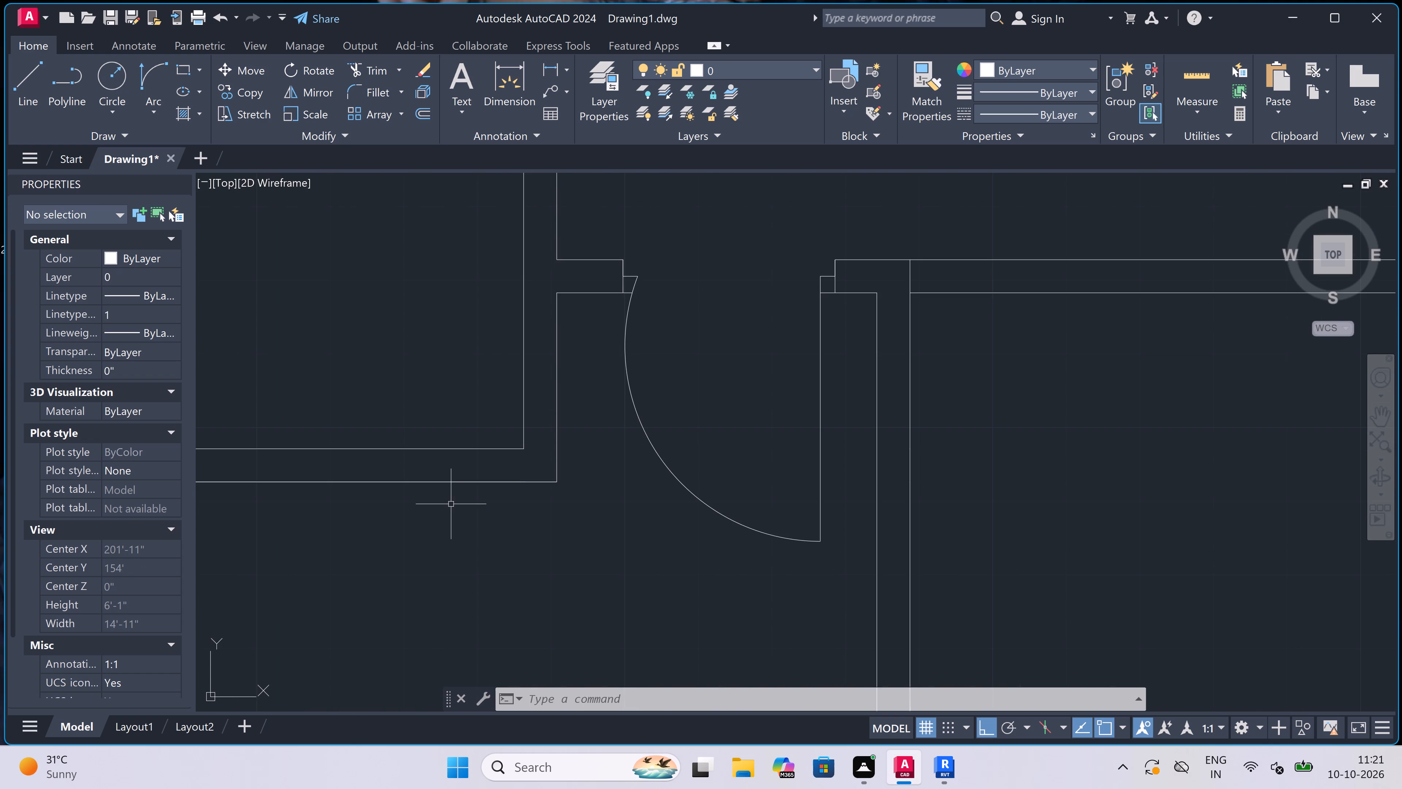
{"action": "scroll", "coordinate": [451, 504], "scroll_direction": "down", "scroll_amount": 2}
{"action": "scroll", "coordinate": [447, 524], "scroll_direction": "up", "scroll_amount": 1}
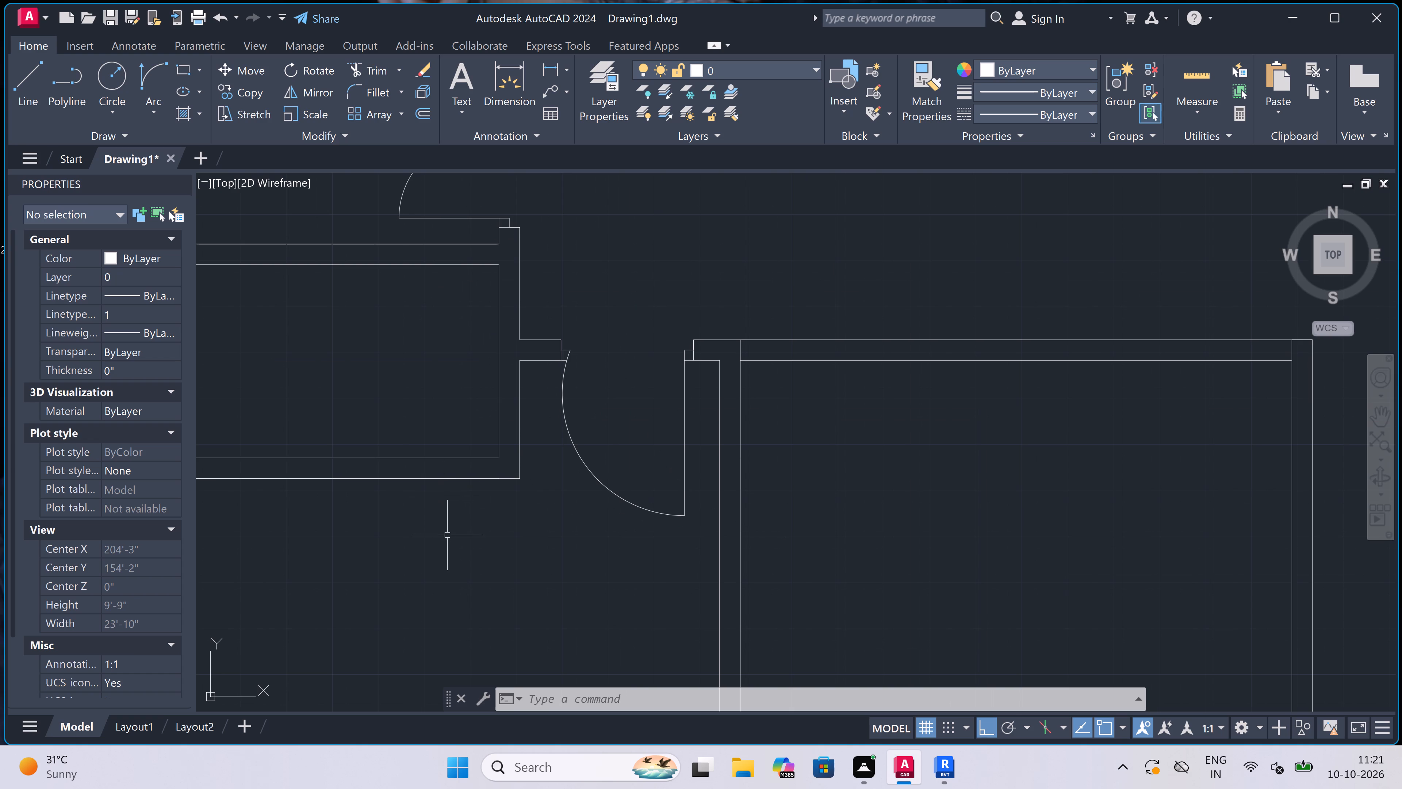
{"action": "scroll", "coordinate": [447, 486], "scroll_direction": "down", "scroll_amount": 1}
{"action": "scroll", "coordinate": [447, 486], "scroll_direction": "up", "scroll_amount": 1}
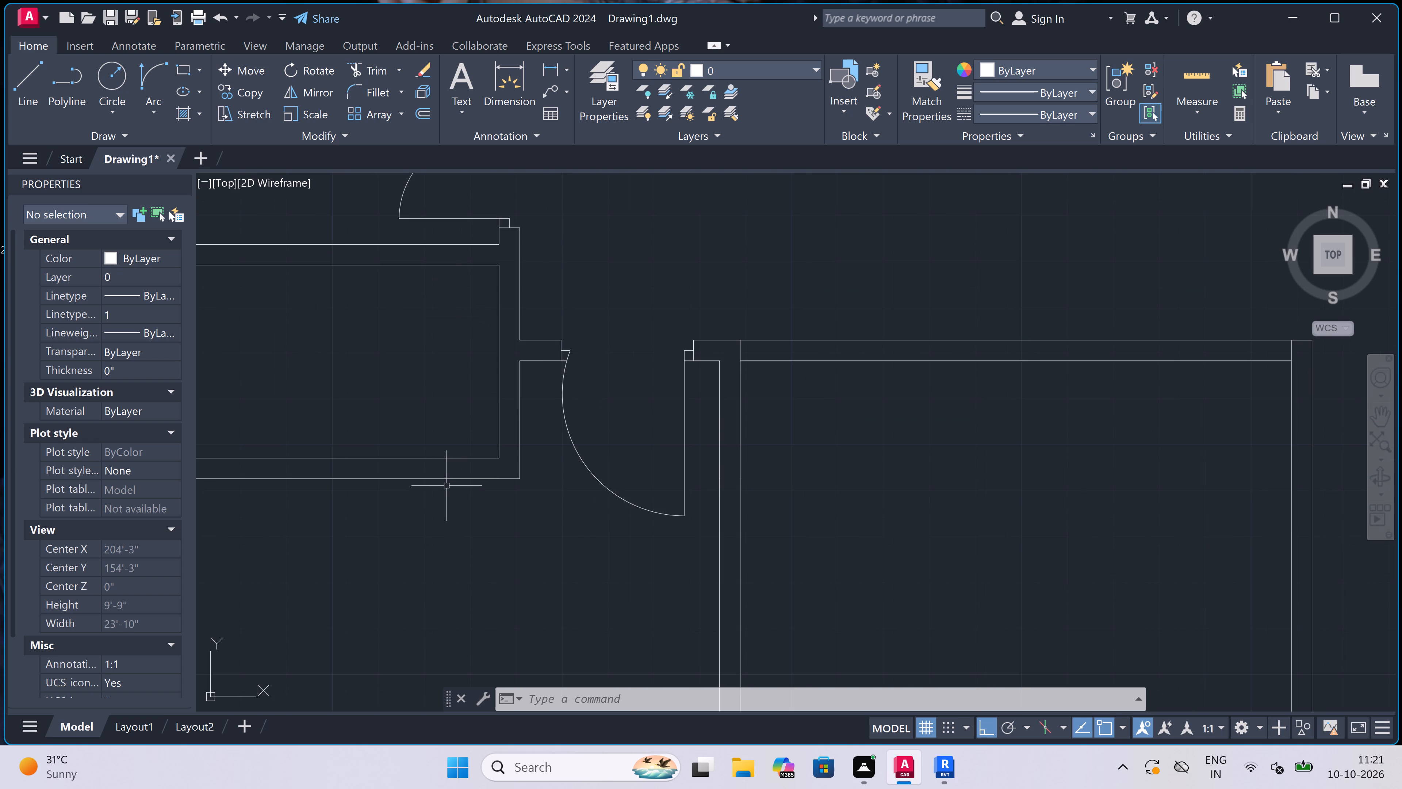
{"action": "scroll", "coordinate": [447, 486], "scroll_direction": "down", "scroll_amount": 1}
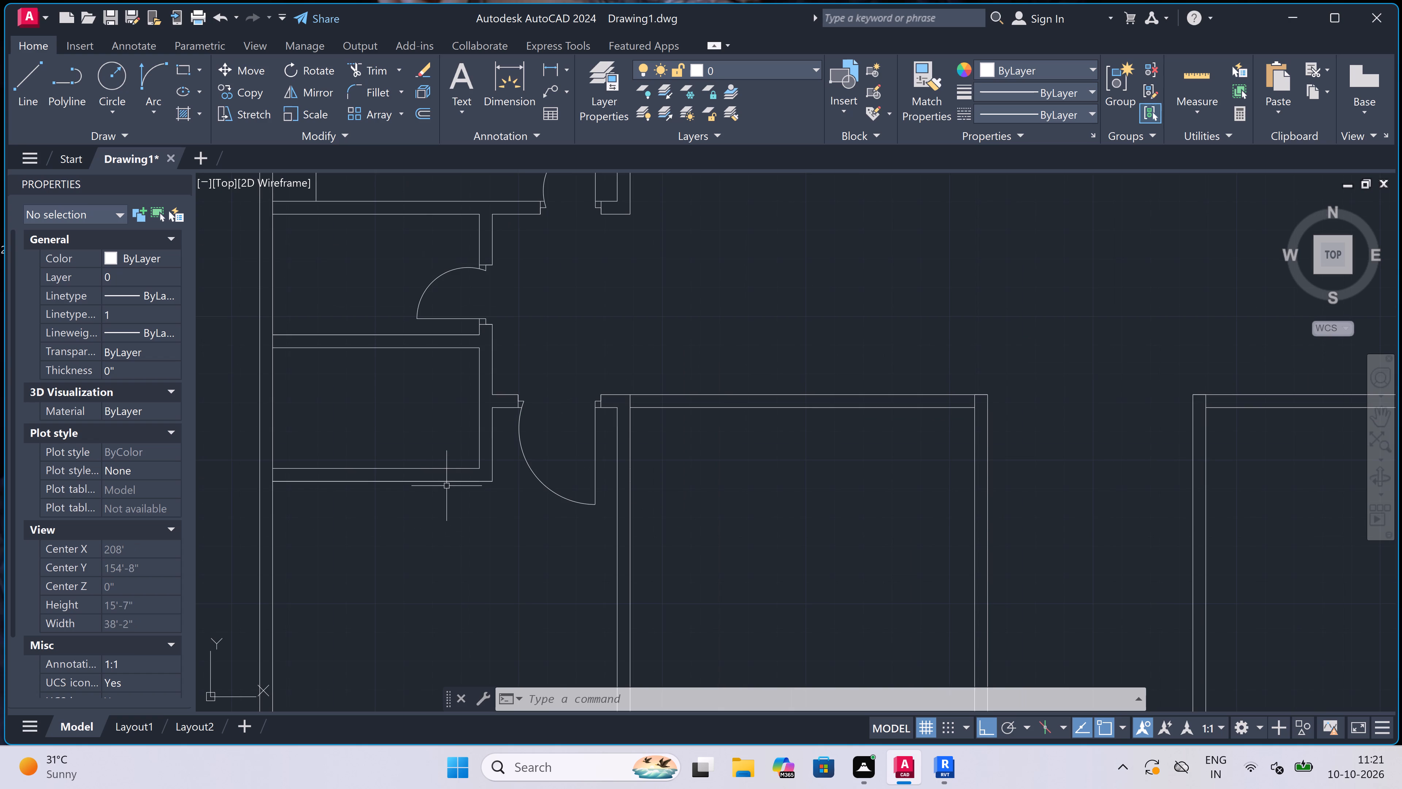
{"action": "scroll", "coordinate": [447, 486], "scroll_direction": "up", "scroll_amount": 1}
{"action": "scroll", "coordinate": [447, 486], "scroll_direction": "down", "scroll_amount": 1}
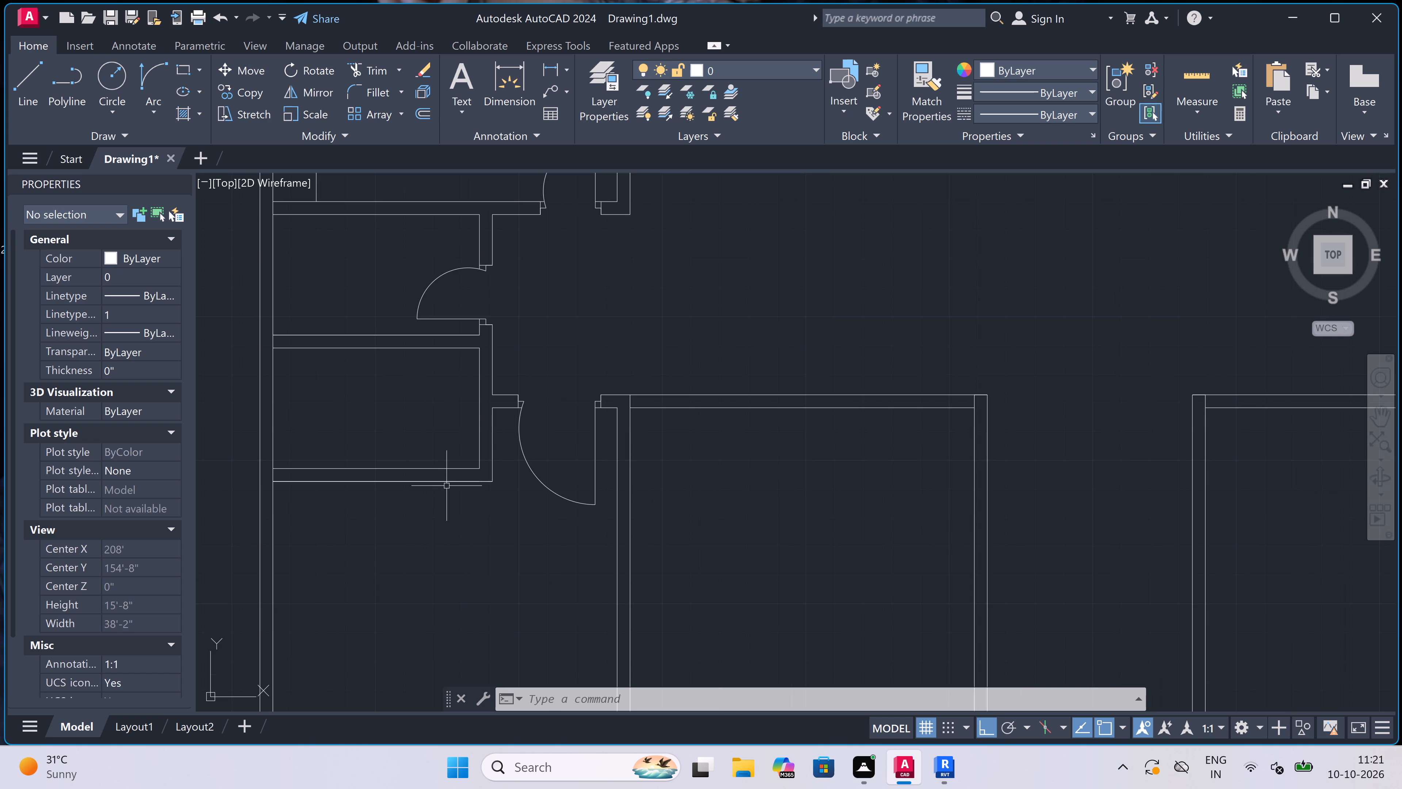
Examine the bottom wall and outer corner of the left unit's lower small side room, near the neighbouring door opening.
{"action": "scroll", "coordinate": [447, 486], "scroll_direction": "up", "scroll_amount": 1}
{"action": "scroll", "coordinate": [447, 486], "scroll_direction": "down", "scroll_amount": 1}
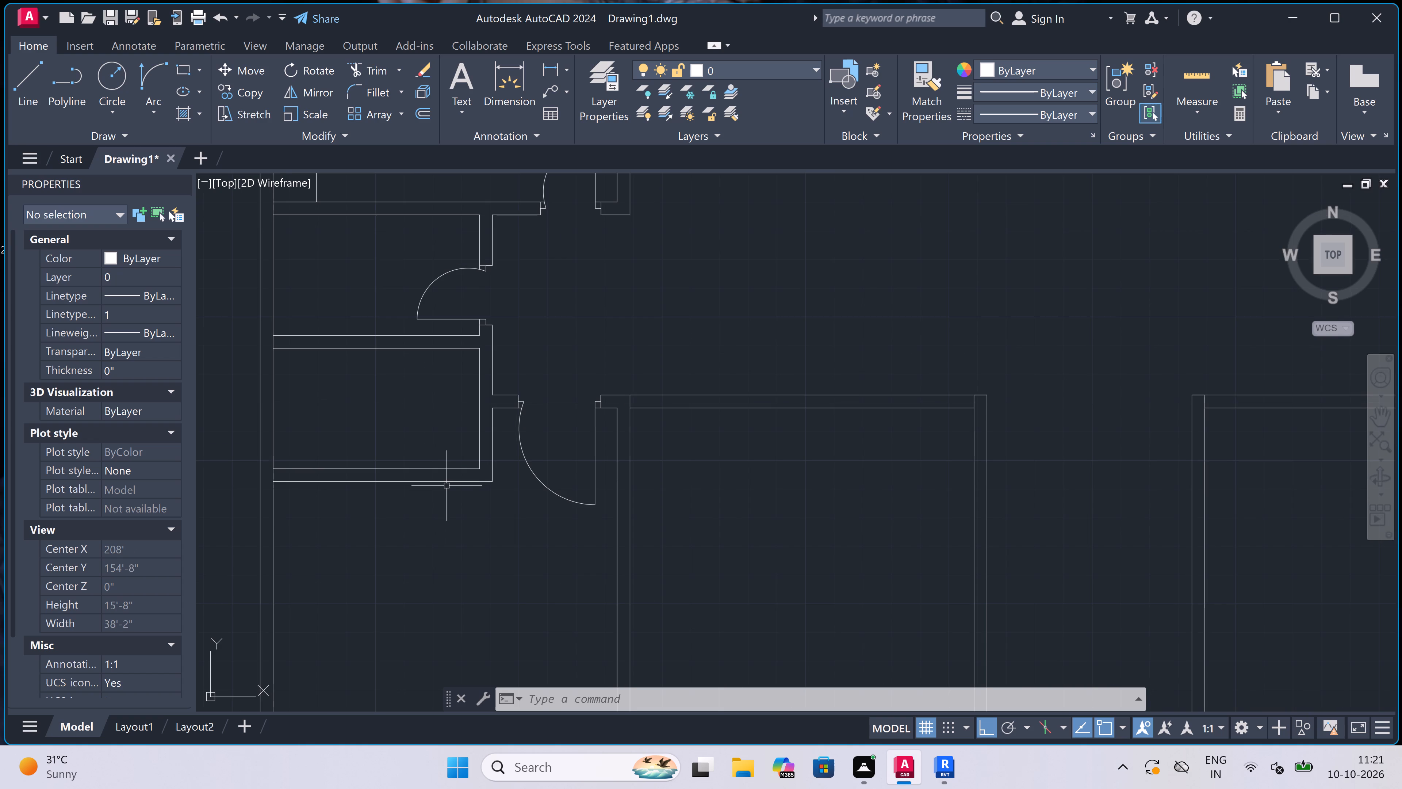
{"action": "scroll", "coordinate": [447, 486], "scroll_direction": "up", "scroll_amount": 1}
{"action": "scroll", "coordinate": [447, 486], "scroll_direction": "down", "scroll_amount": 1}
{"action": "scroll", "coordinate": [452, 495], "scroll_direction": "up", "scroll_amount": 1}
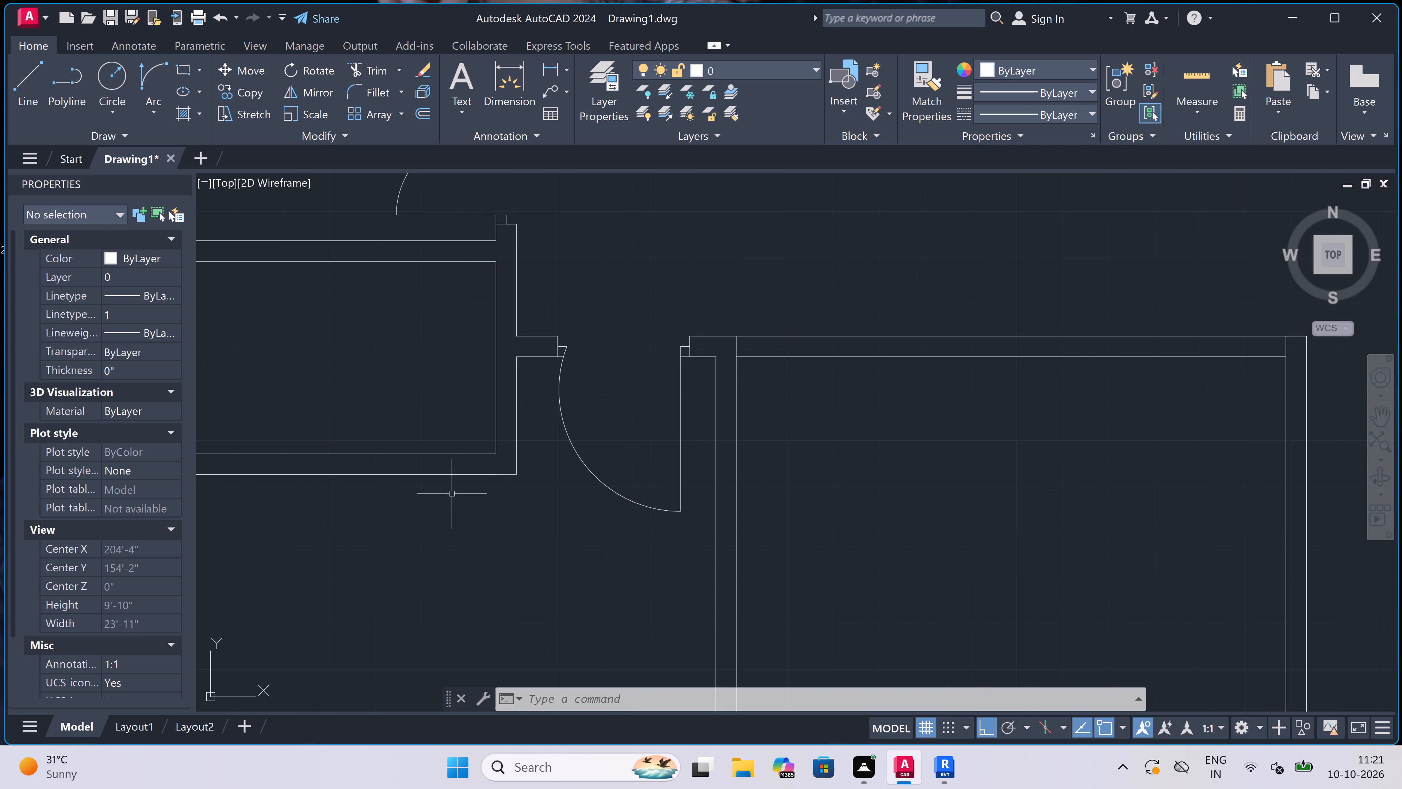
{"action": "scroll", "coordinate": [450, 480], "scroll_direction": "down", "scroll_amount": 1}
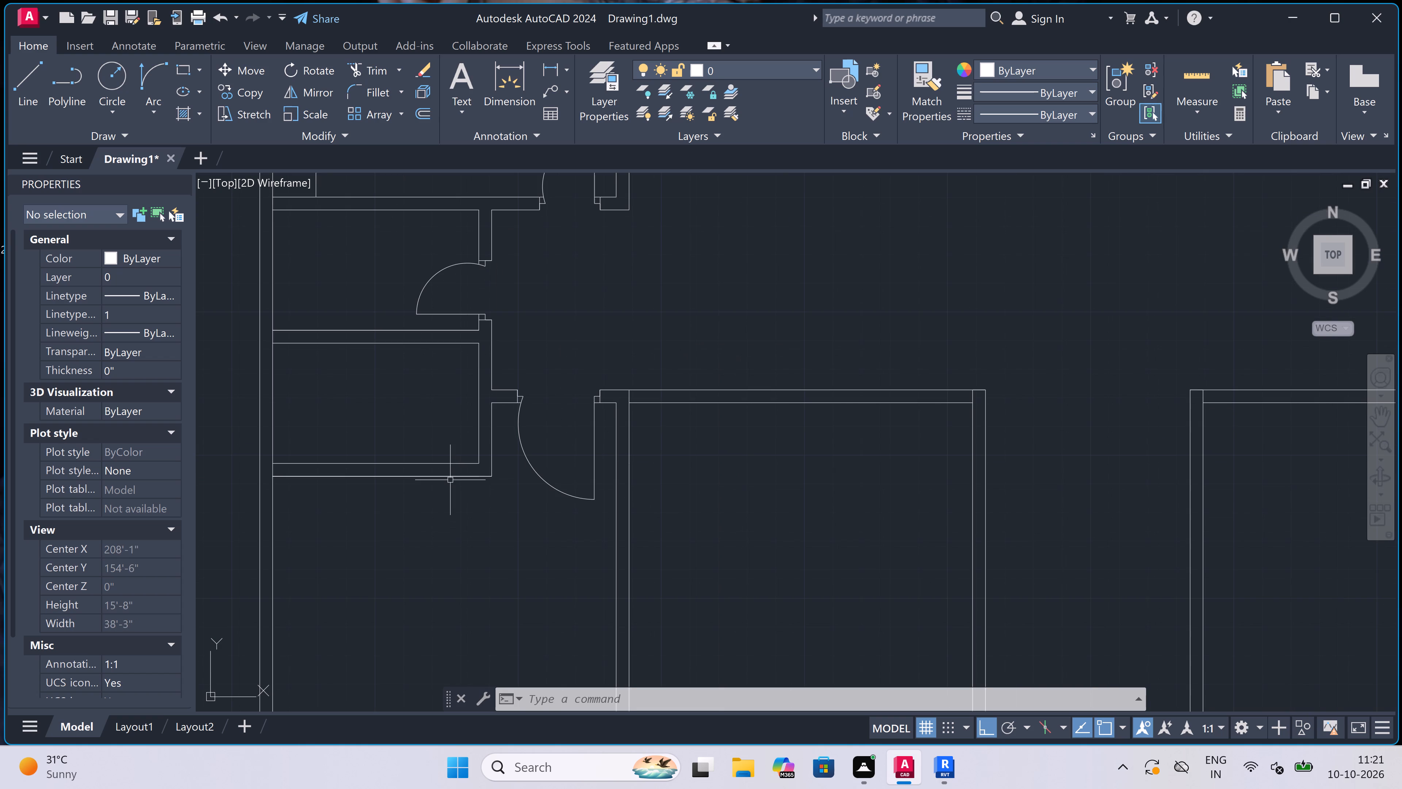
{"action": "scroll", "coordinate": [450, 480], "scroll_direction": "up", "scroll_amount": 2}
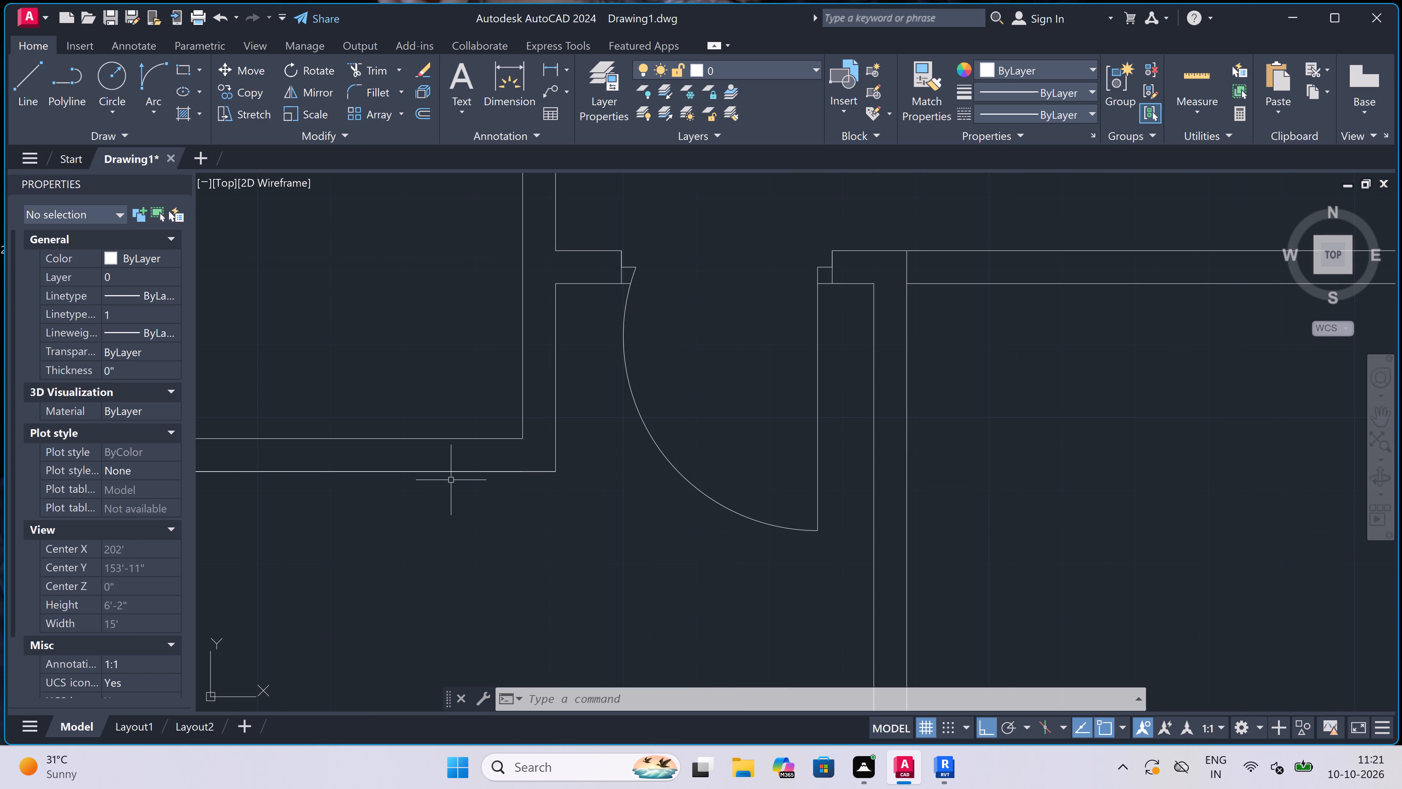
{"action": "scroll", "coordinate": [451, 480], "scroll_direction": "up", "scroll_amount": 1}
{"action": "scroll", "coordinate": [451, 480], "scroll_direction": "down", "scroll_amount": 1}
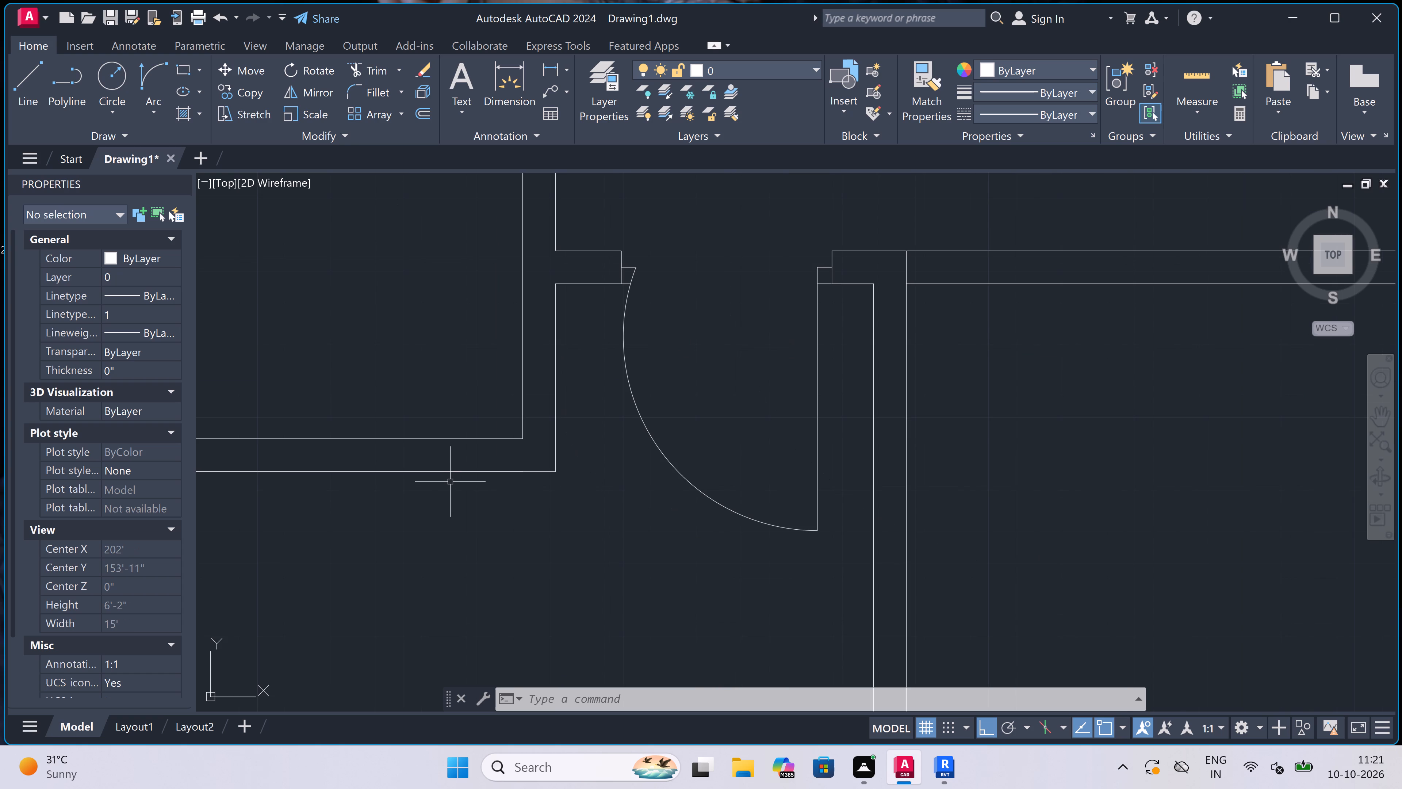
{"action": "scroll", "coordinate": [539, 423], "scroll_direction": "down", "scroll_amount": 1}
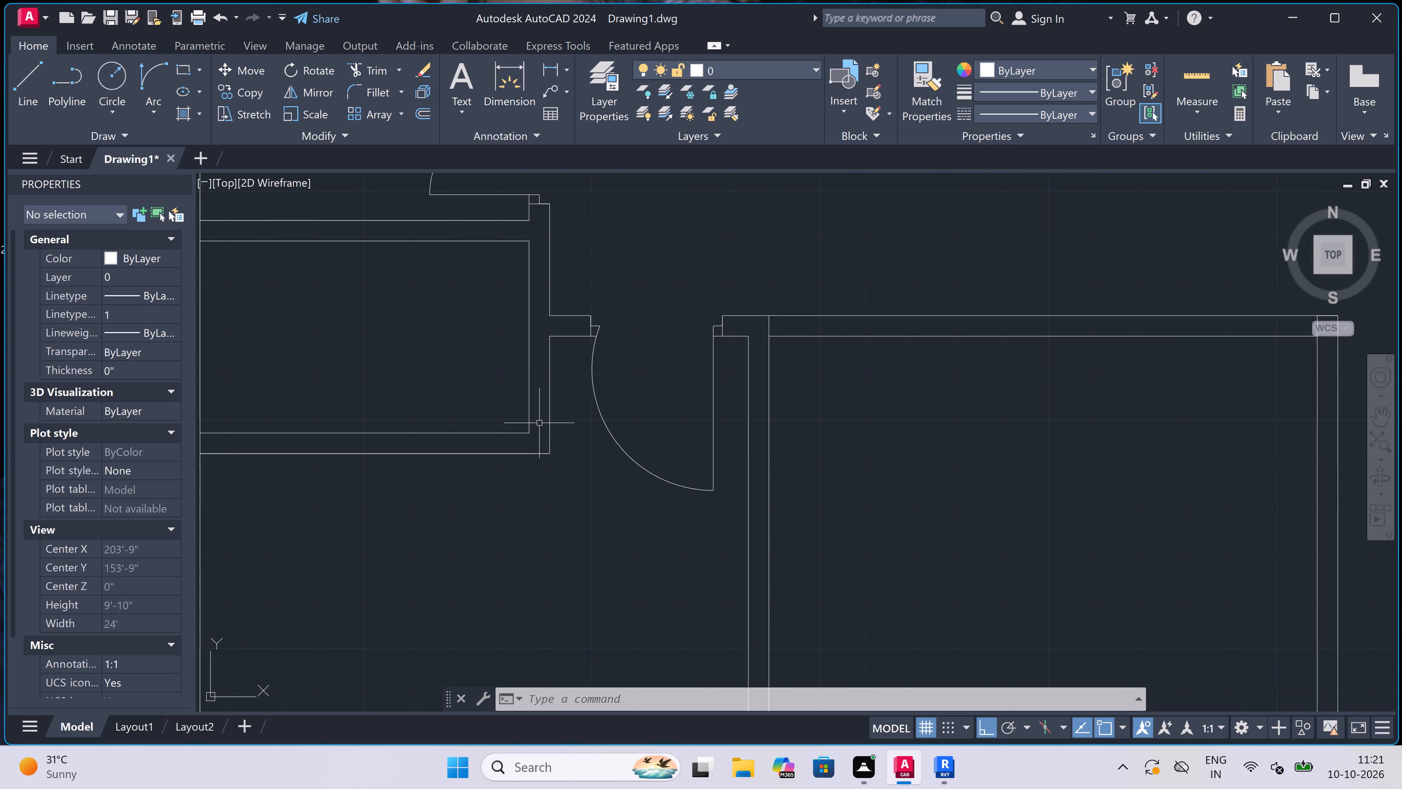
{"action": "scroll", "coordinate": [539, 423], "scroll_direction": "up", "scroll_amount": 1}
{"action": "scroll", "coordinate": [539, 423], "scroll_direction": "down", "scroll_amount": 1}
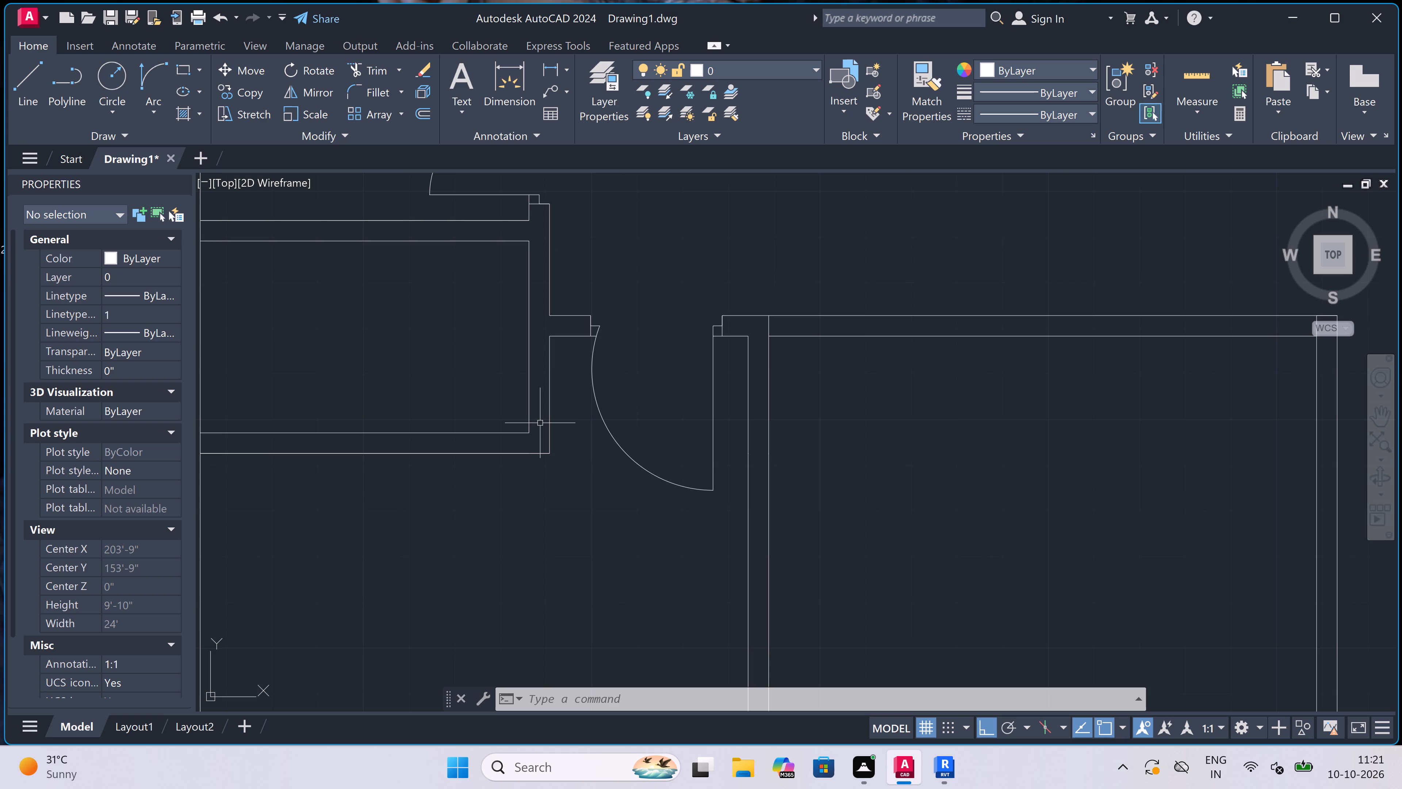
{"action": "scroll", "coordinate": [540, 423], "scroll_direction": "up", "scroll_amount": 1}
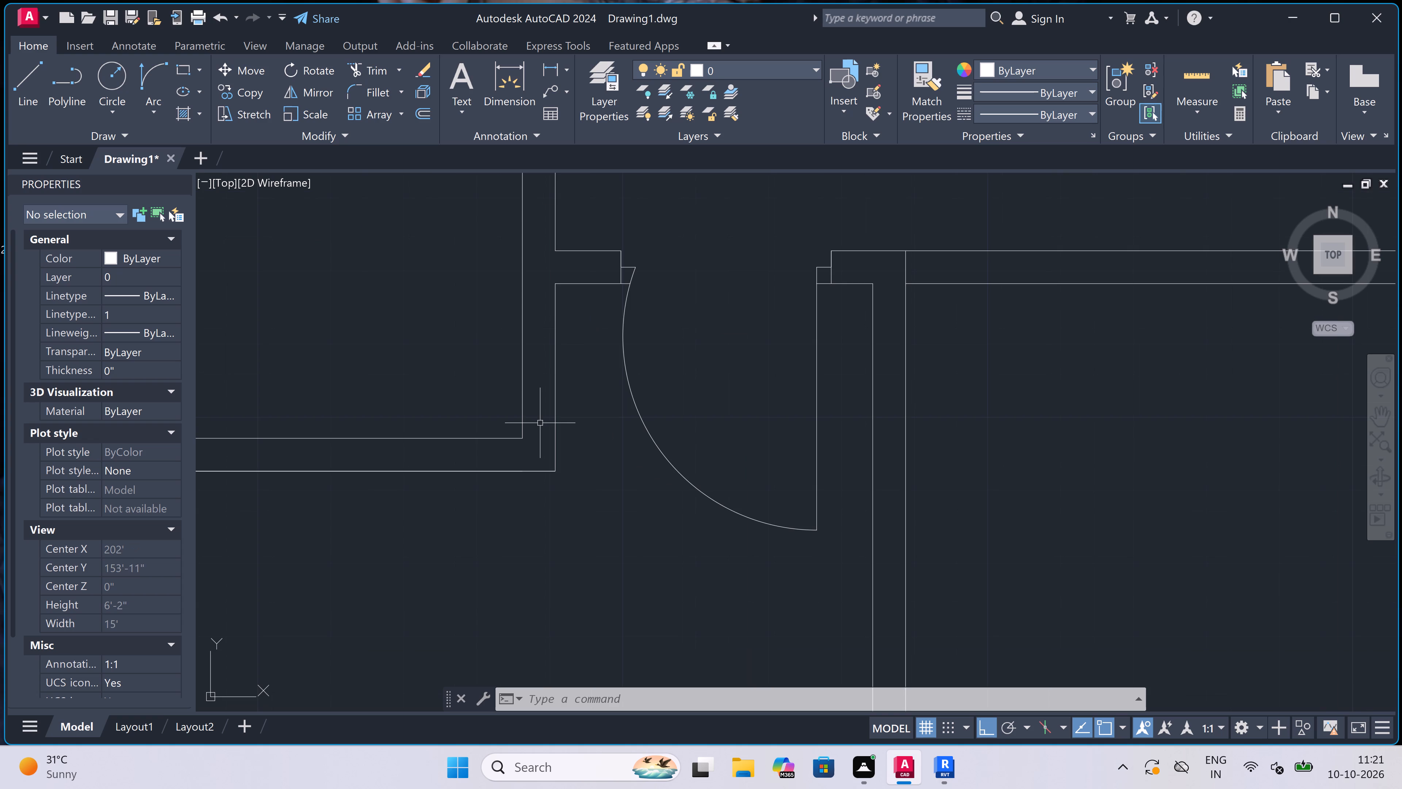
{"action": "scroll", "coordinate": [540, 423], "scroll_direction": "down", "scroll_amount": 1}
{"action": "scroll", "coordinate": [540, 423], "scroll_direction": "up", "scroll_amount": 1}
{"action": "scroll", "coordinate": [540, 423], "scroll_direction": "down", "scroll_amount": 3}
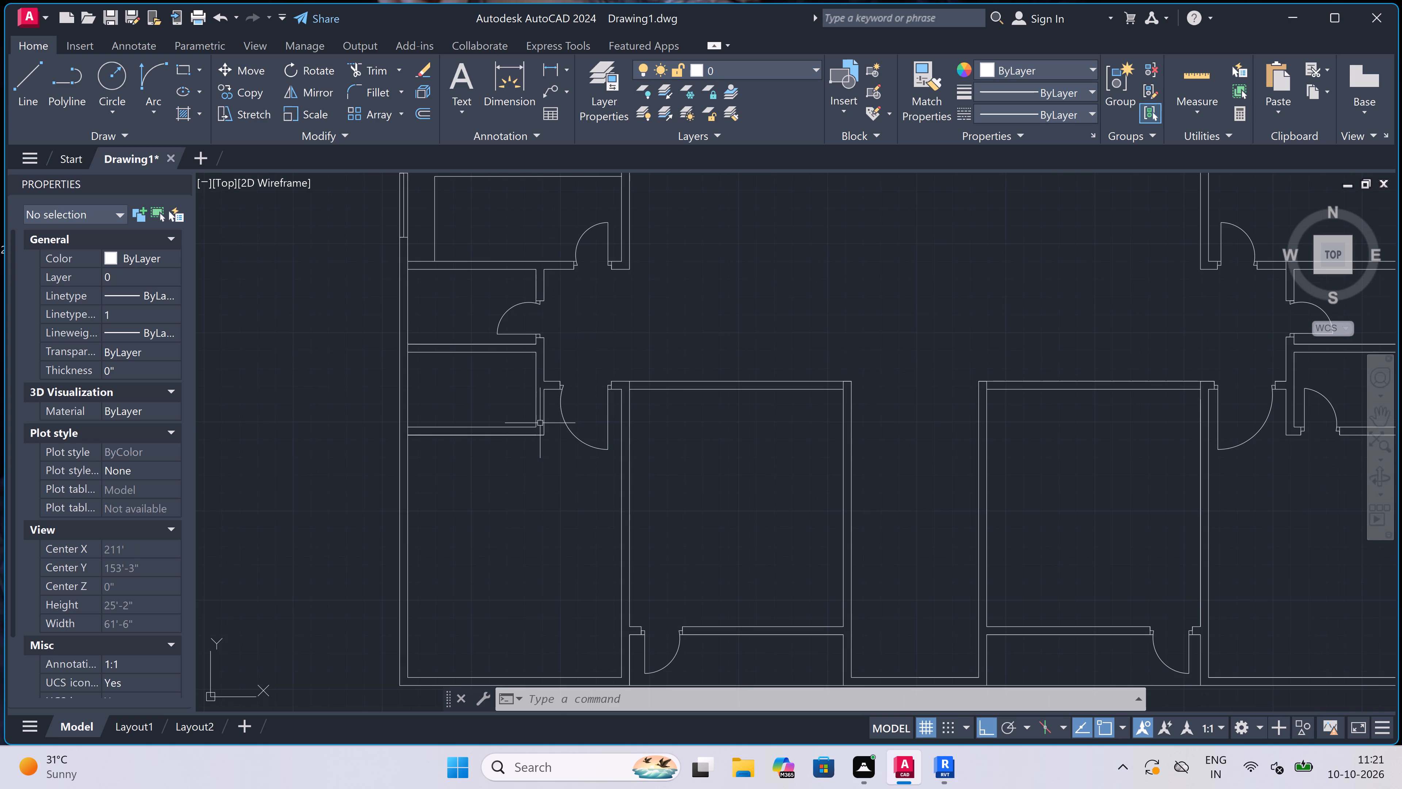
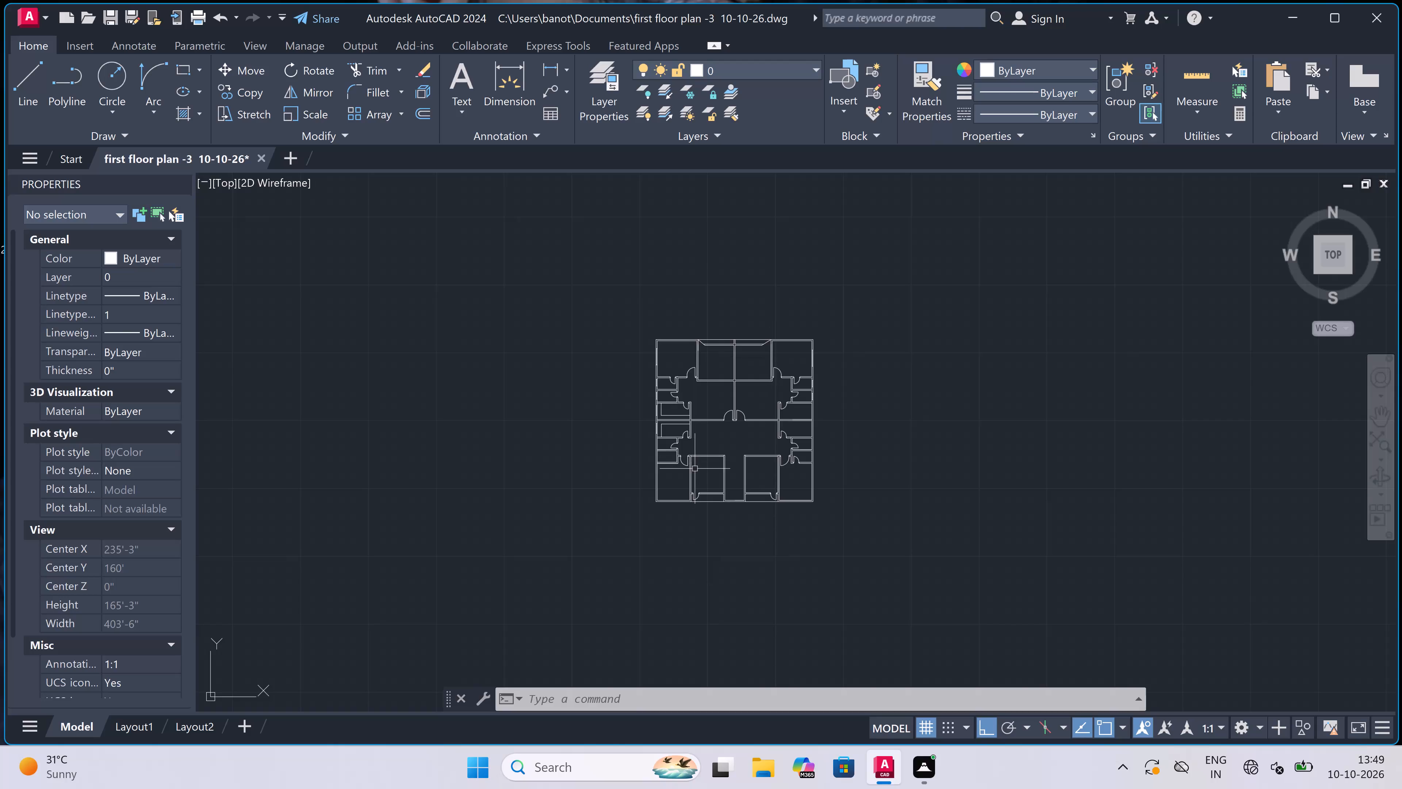
Trim away the diagonal line at the left end of the double-line partition below the top wall of the upper middle rooms.
{"action": "scroll", "coordinate": [695, 469], "scroll_direction": "up", "scroll_amount": 3}
{"action": "scroll", "coordinate": [693, 446], "scroll_direction": "down", "scroll_amount": 2}
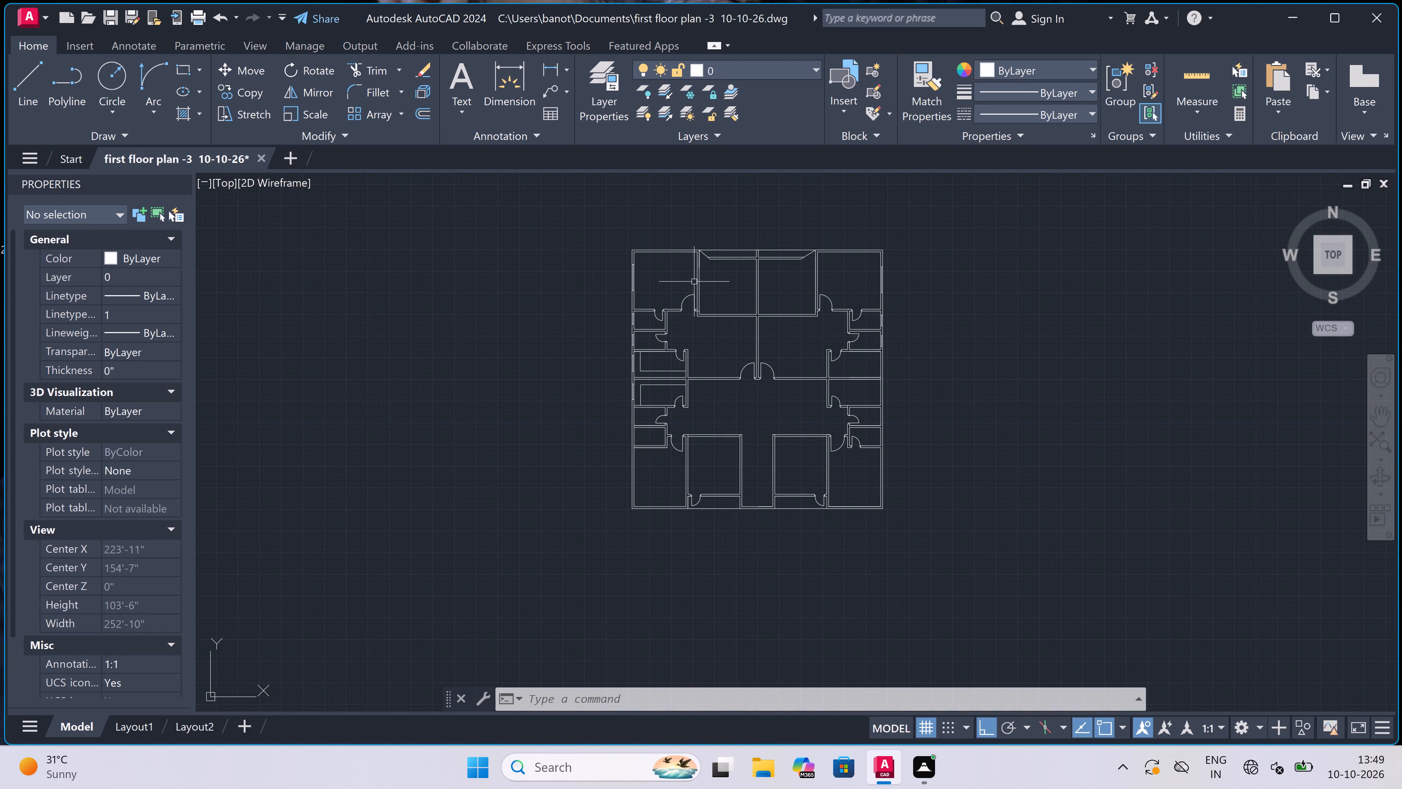
{"action": "scroll", "coordinate": [729, 239], "scroll_direction": "up", "scroll_amount": 4}
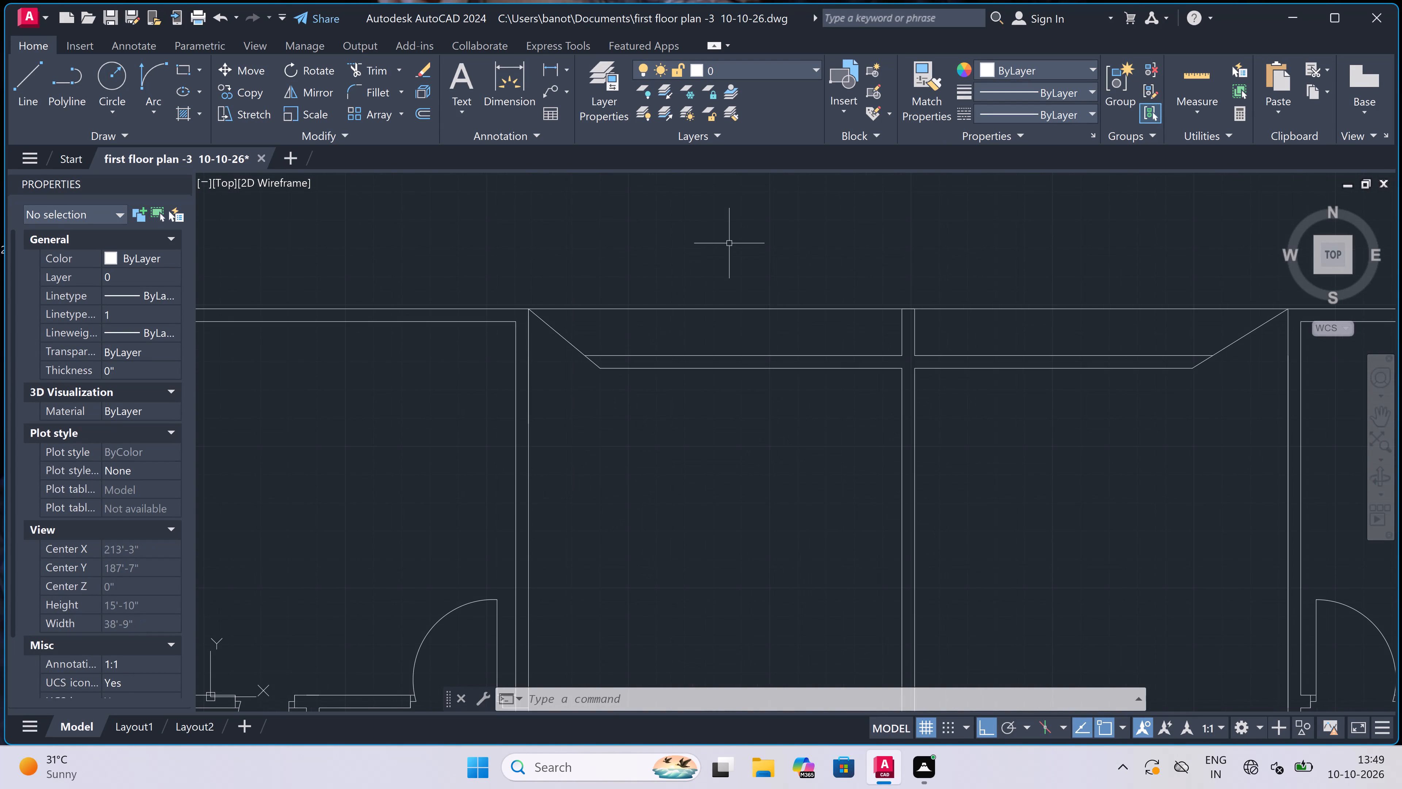
{"action": "type", "text": "tr"}
{"action": "key", "text": "space"}
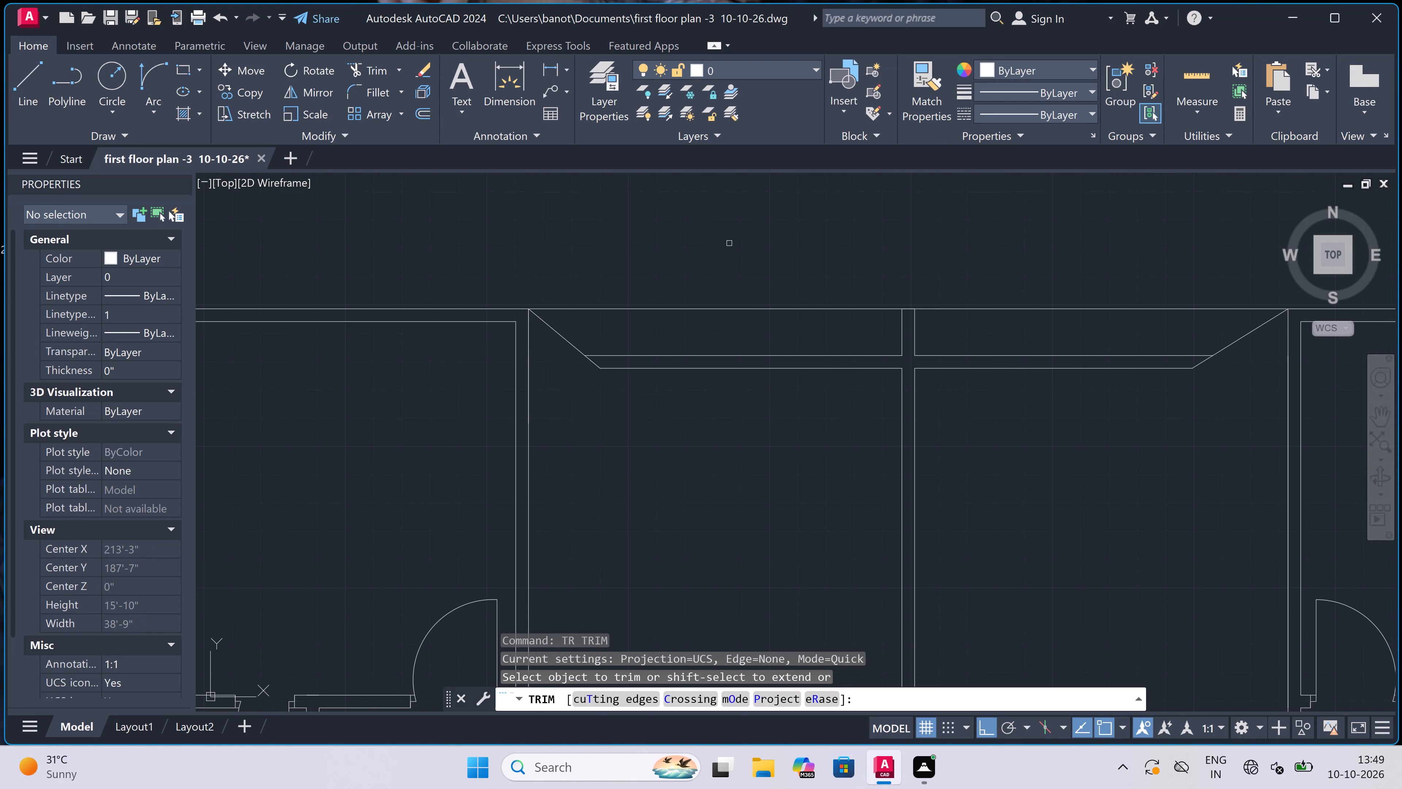
{"action": "left_click", "coordinate": [579, 349]}
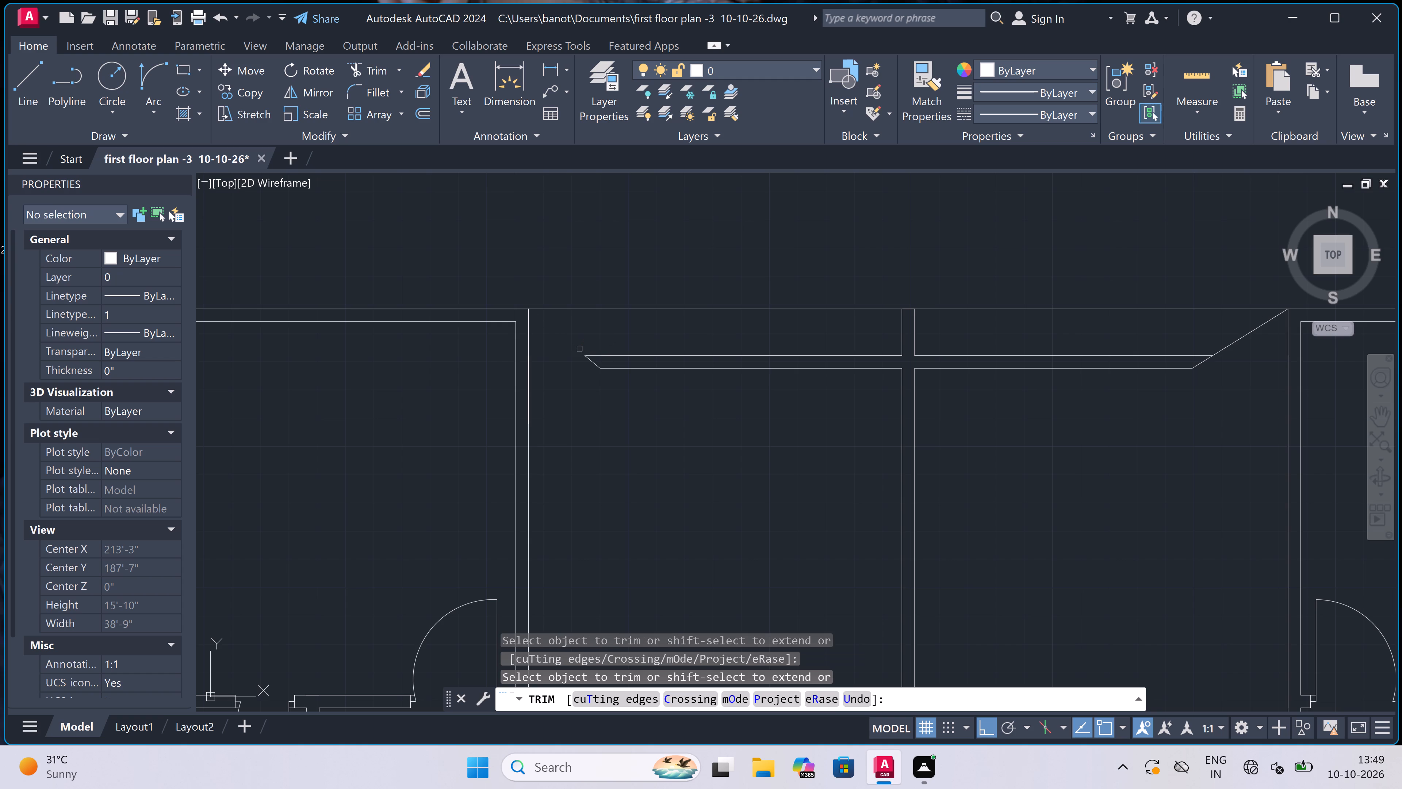
{"action": "scroll", "coordinate": [628, 363], "scroll_direction": "up", "scroll_amount": 3}
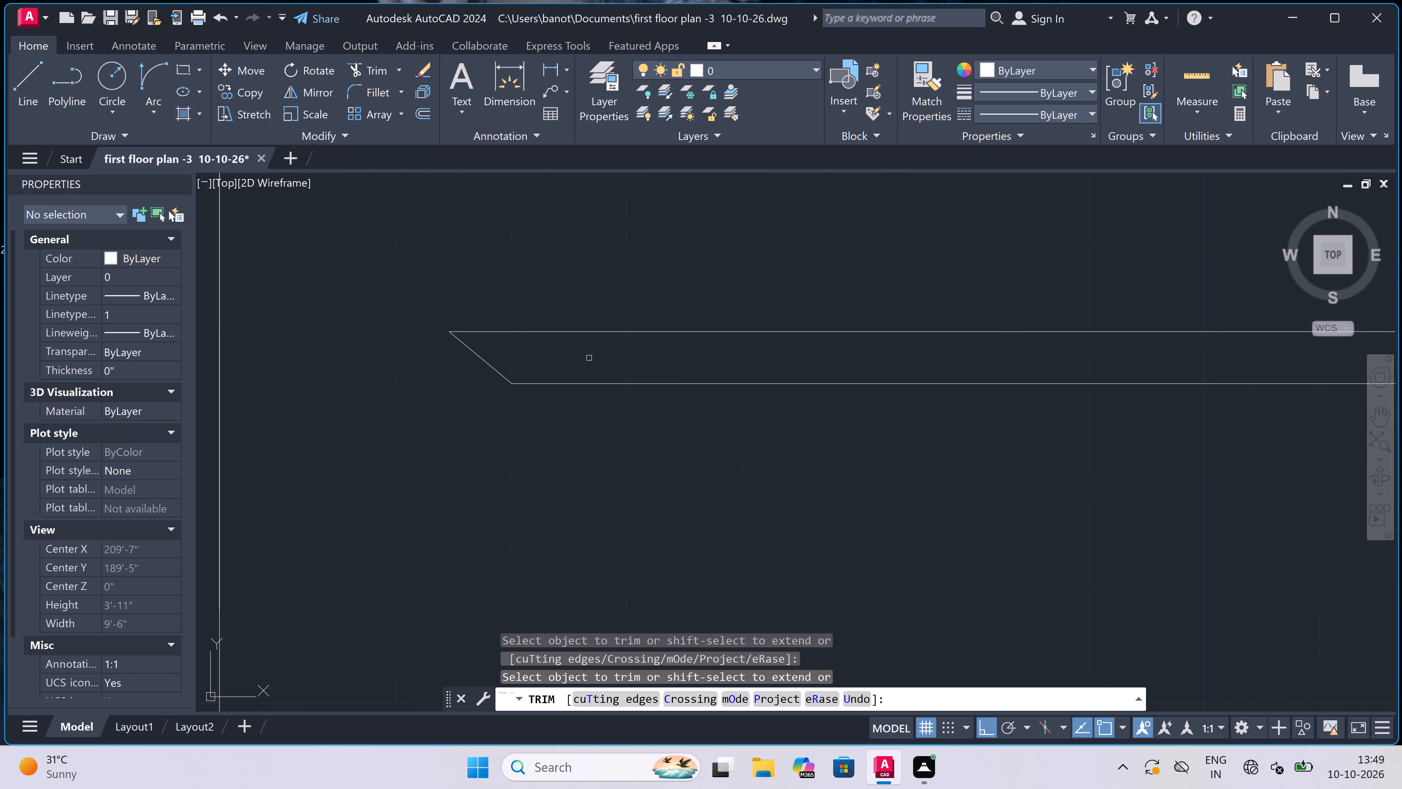
{"action": "left_click", "coordinate": [578, 356]}
{"action": "left_click", "coordinate": [471, 364]}
{"action": "scroll", "coordinate": [477, 358], "scroll_direction": "down", "scroll_amount": 3}
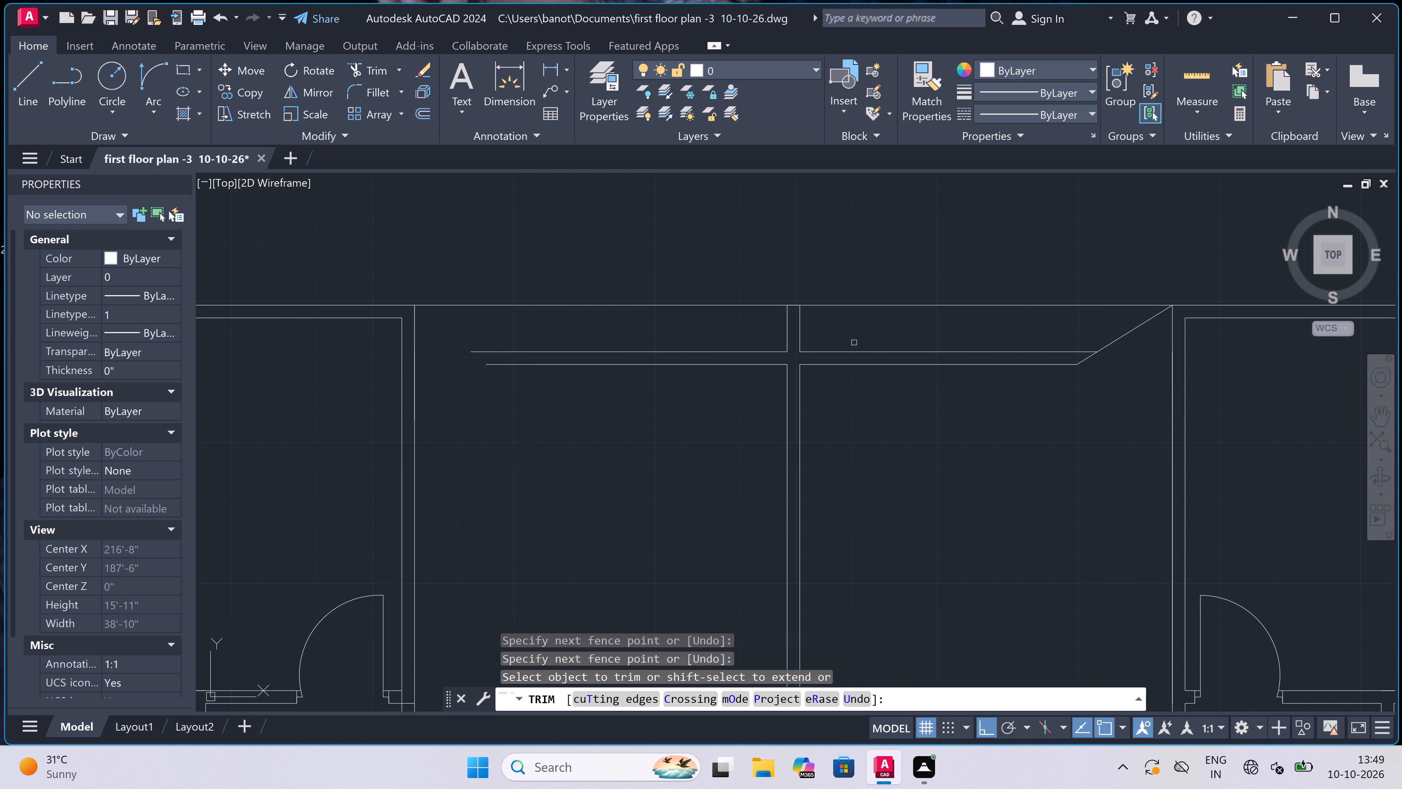
Trim away the matching diagonal line at the right end of the partition, including the short piece between its two lines.
{"action": "left_click", "coordinate": [1143, 321]}
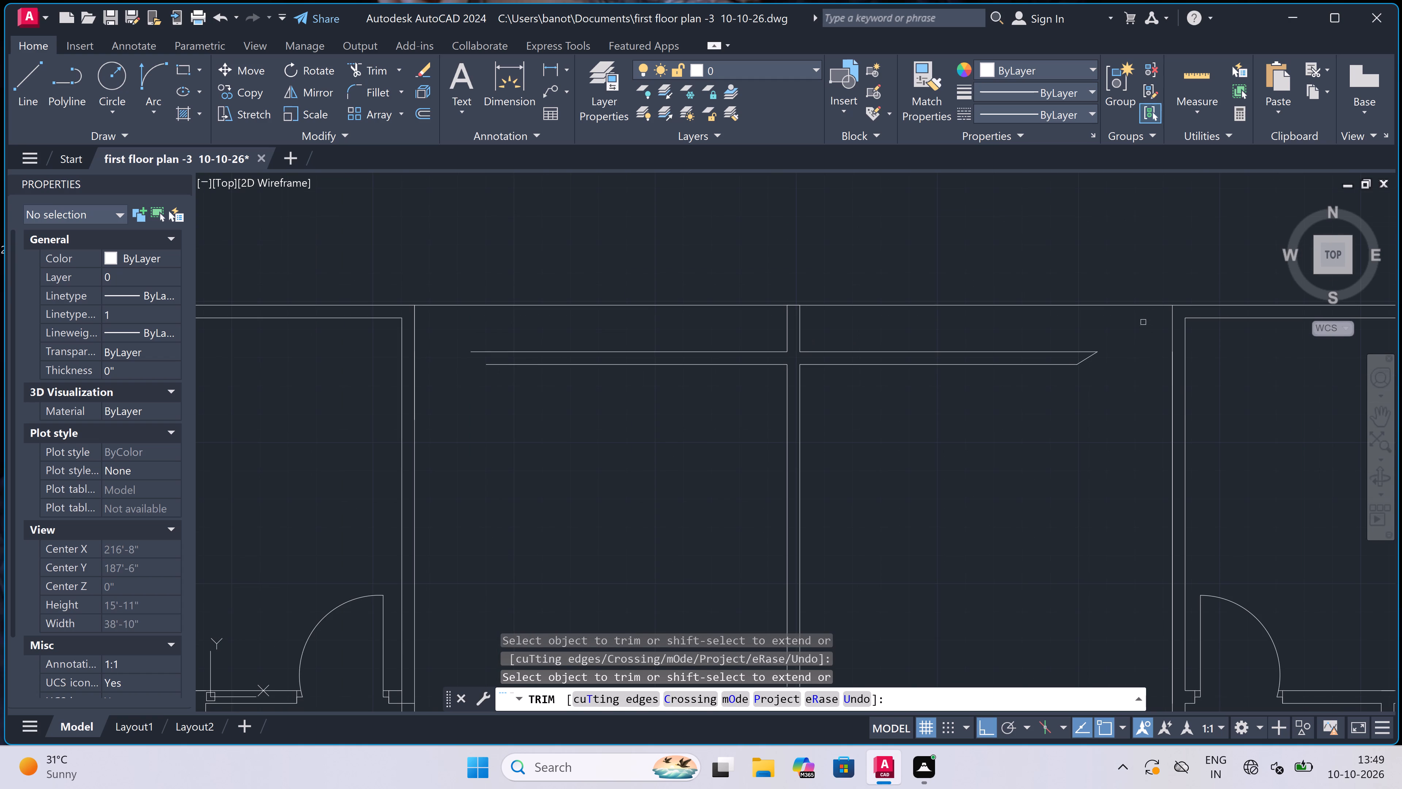
{"action": "scroll", "coordinate": [1073, 367], "scroll_direction": "up", "scroll_amount": 2}
{"action": "left_click", "coordinate": [1103, 347]}
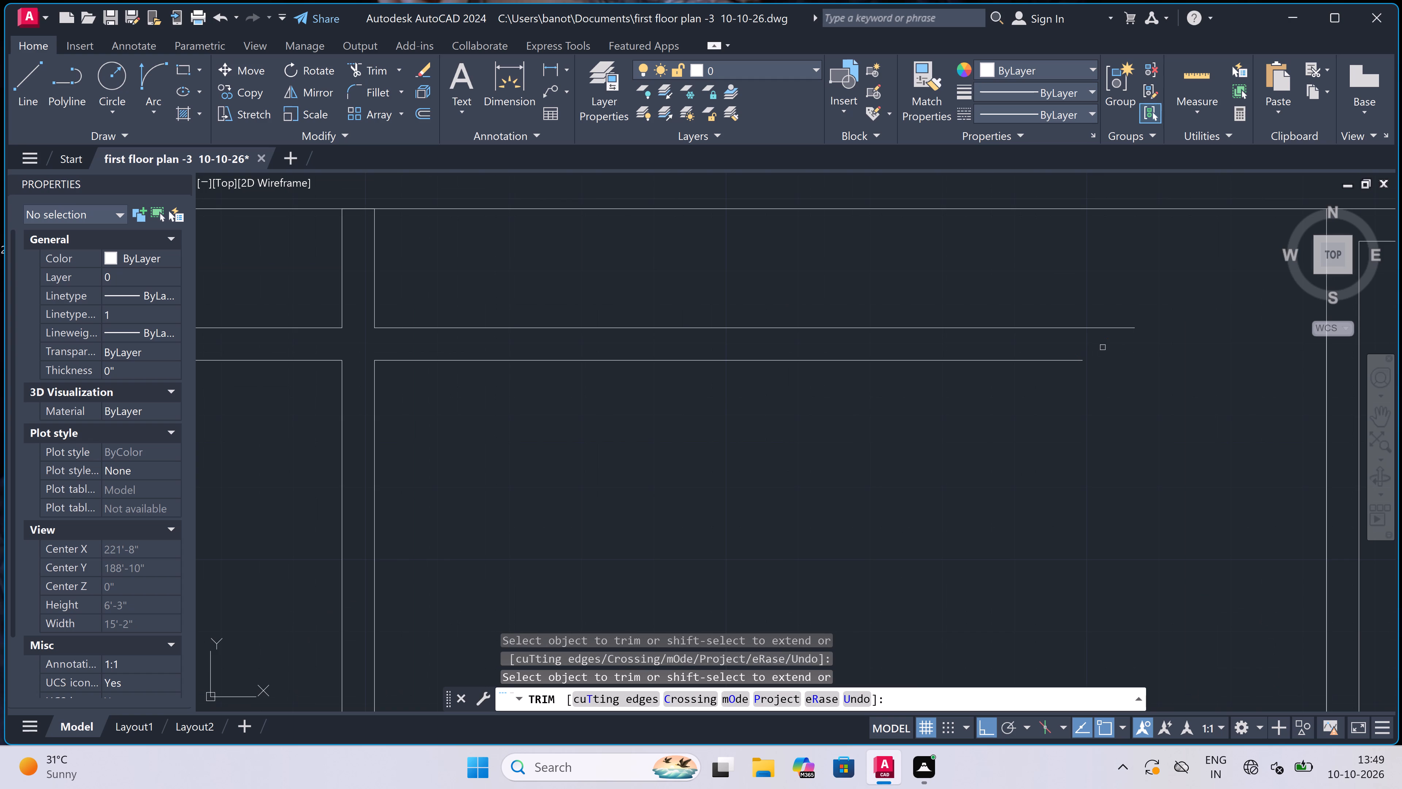
{"action": "scroll", "coordinate": [1103, 347], "scroll_direction": "down", "scroll_amount": 3}
{"action": "scroll", "coordinate": [1082, 400], "scroll_direction": "up", "scroll_amount": 1}
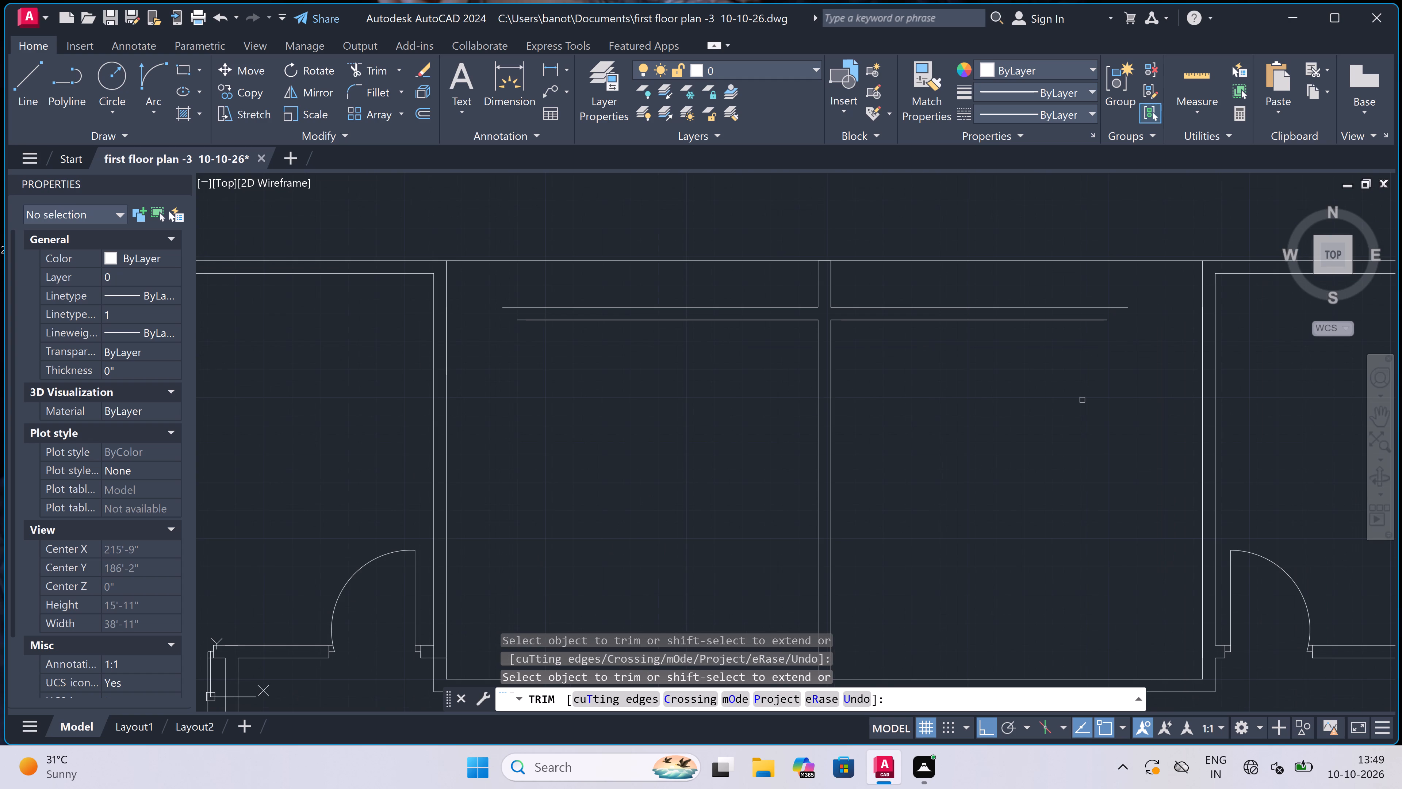
{"action": "key", "text": "Escape"}
Extend both partition lines in the left and right upper middle rooms to meet the side walls.
{"action": "type", "text": "ex"}
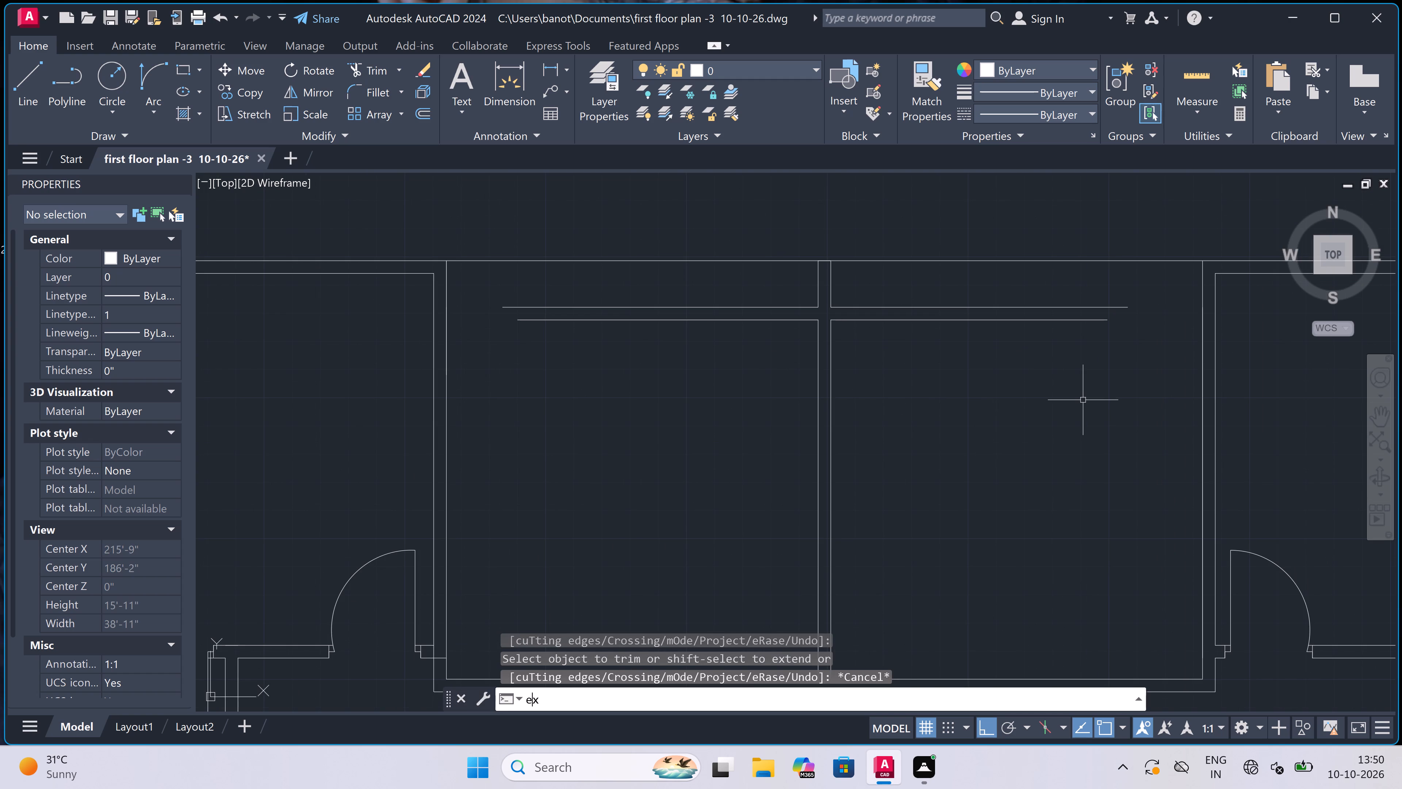
{"action": "key", "text": "space"}
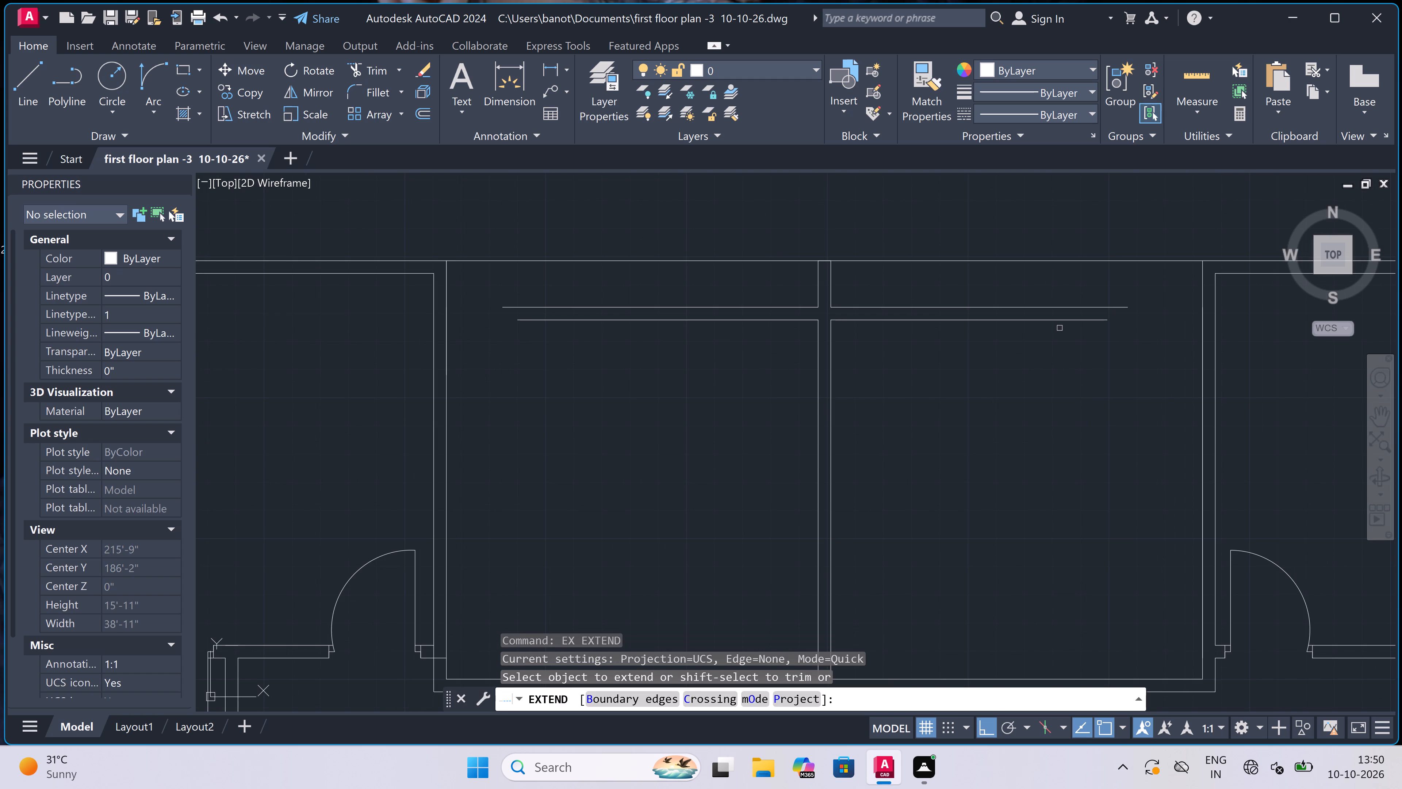
{"action": "left_click", "coordinate": [1063, 293]}
{"action": "double_click", "coordinate": [1069, 396]}
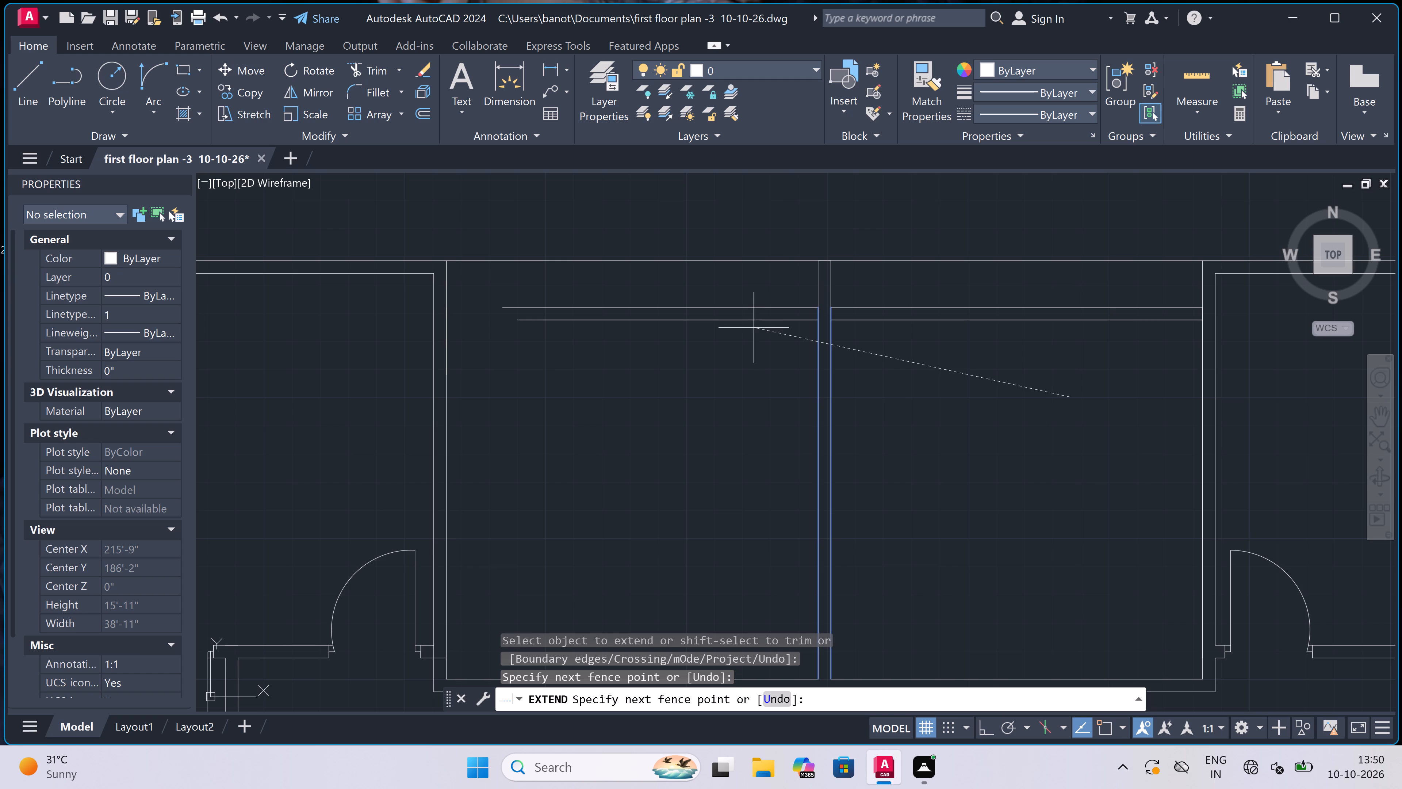
{"action": "left_click", "coordinate": [957, 343]}
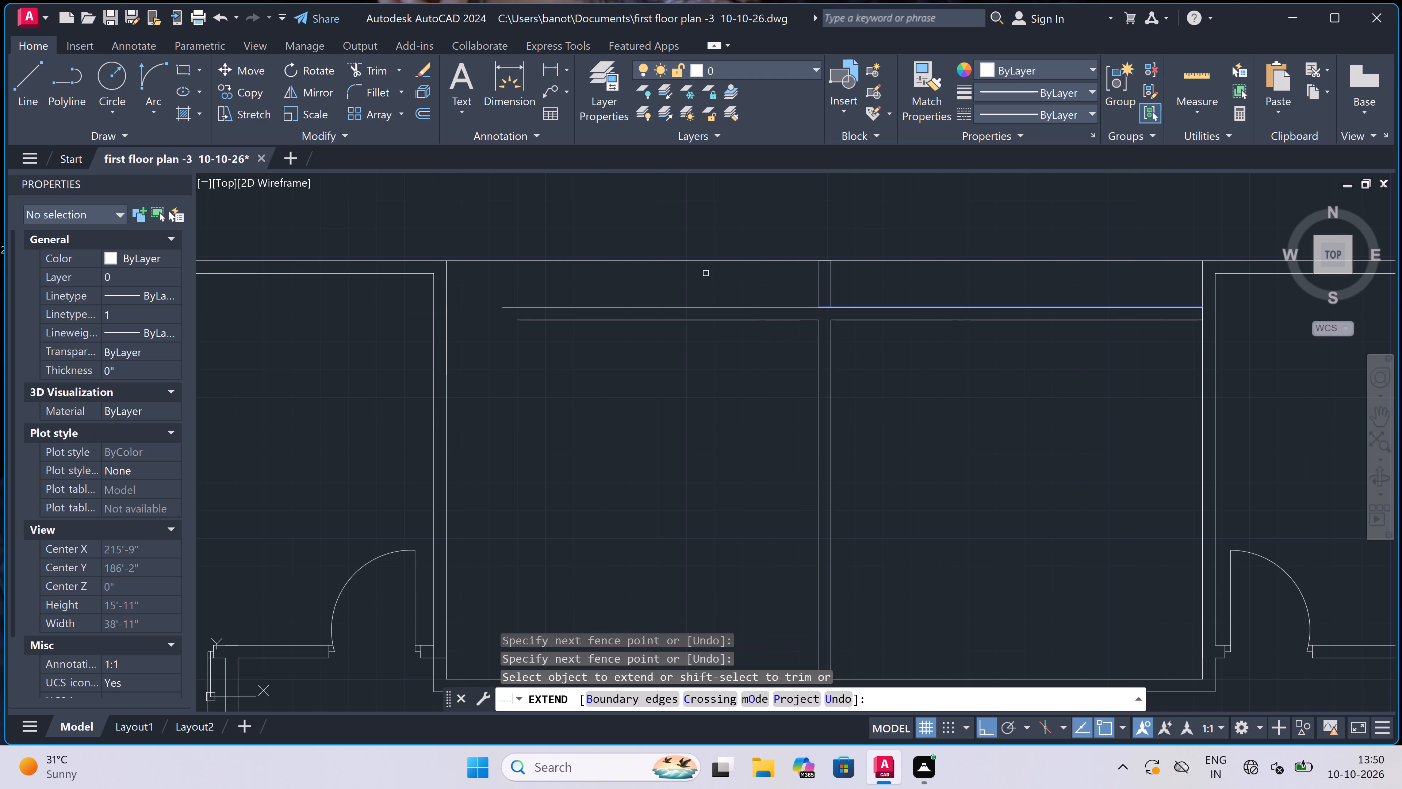
{"action": "left_click", "coordinate": [631, 284]}
{"action": "left_click", "coordinate": [605, 399]}
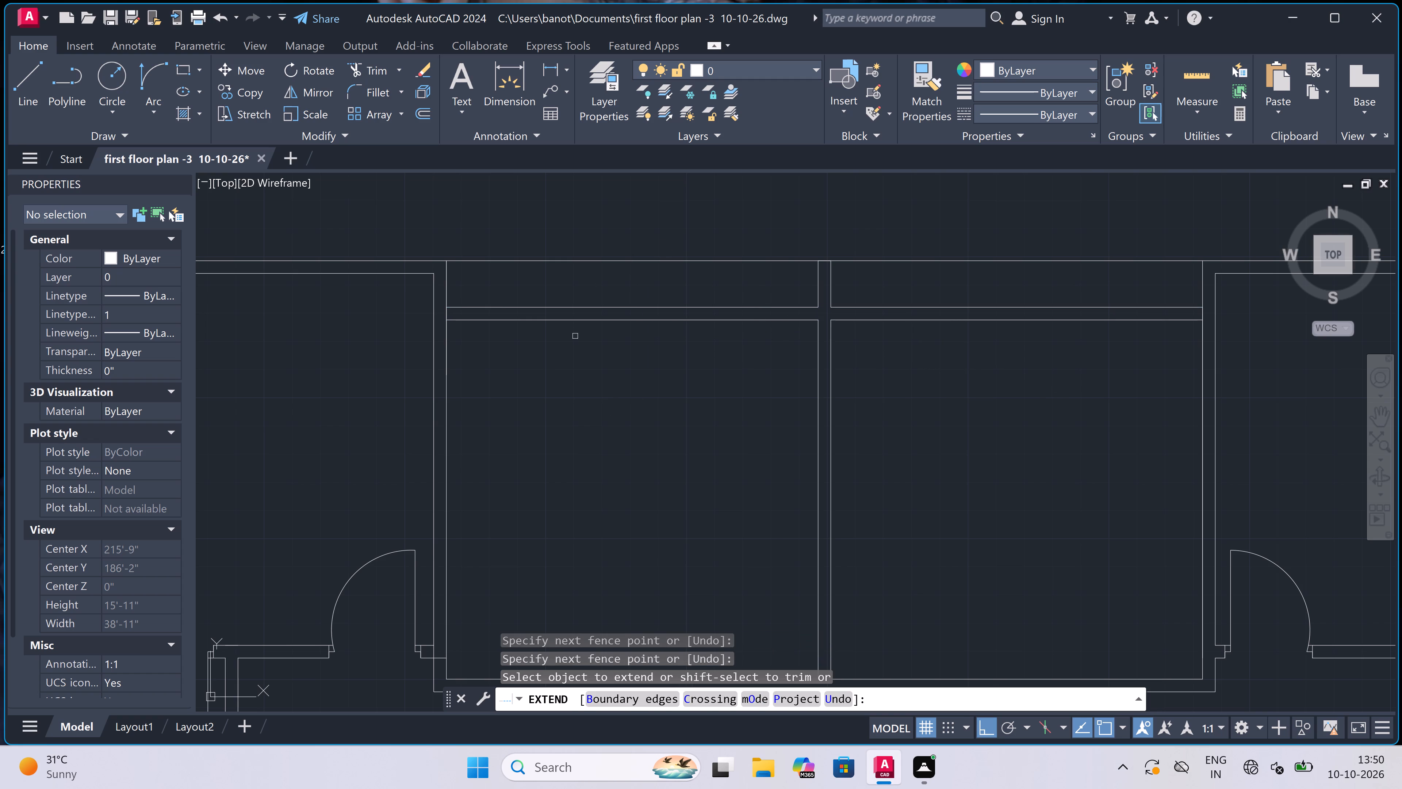
{"action": "scroll", "coordinate": [578, 326], "scroll_direction": "down", "scroll_amount": 2}
{"action": "scroll", "coordinate": [495, 300], "scroll_direction": "up", "scroll_amount": 3}
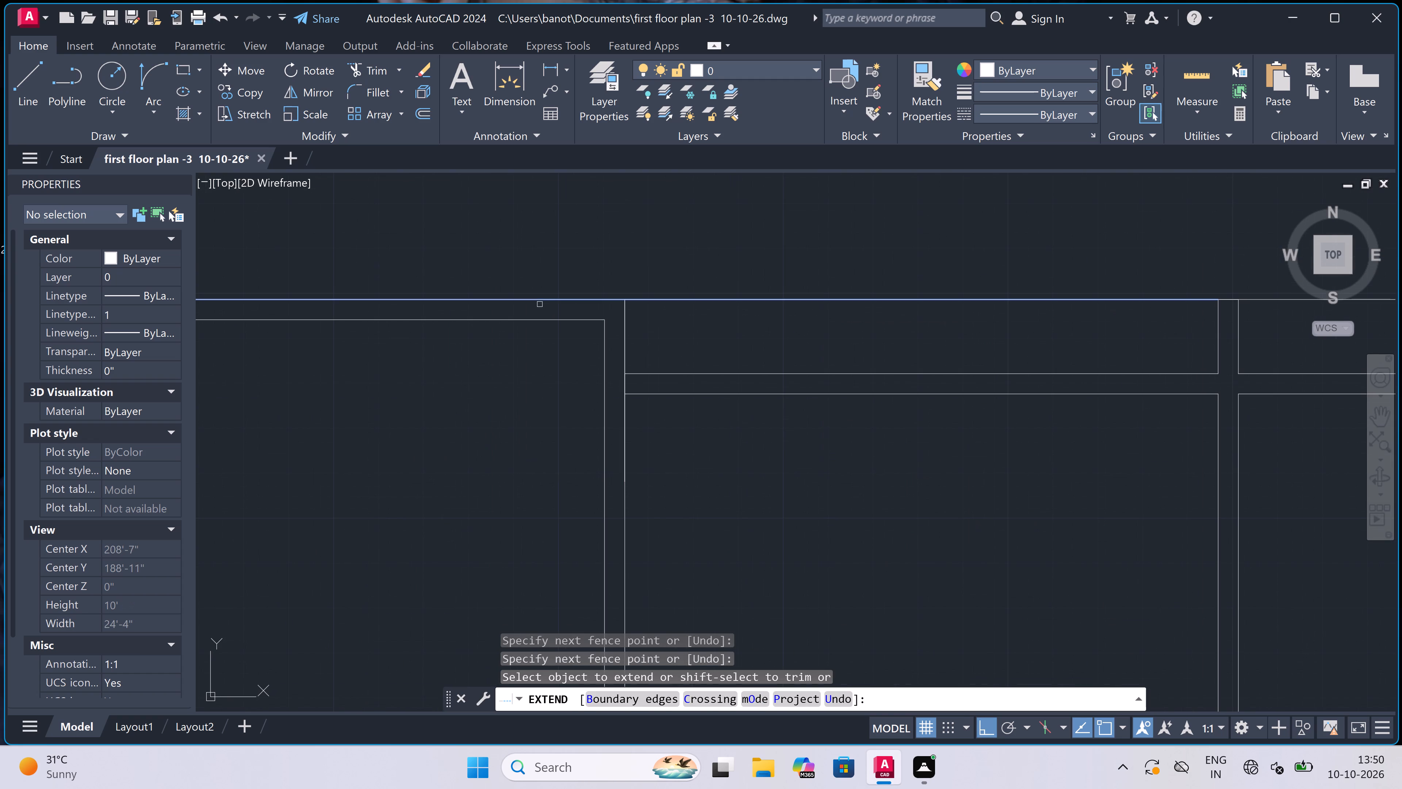
{"action": "key", "text": "Escape"}
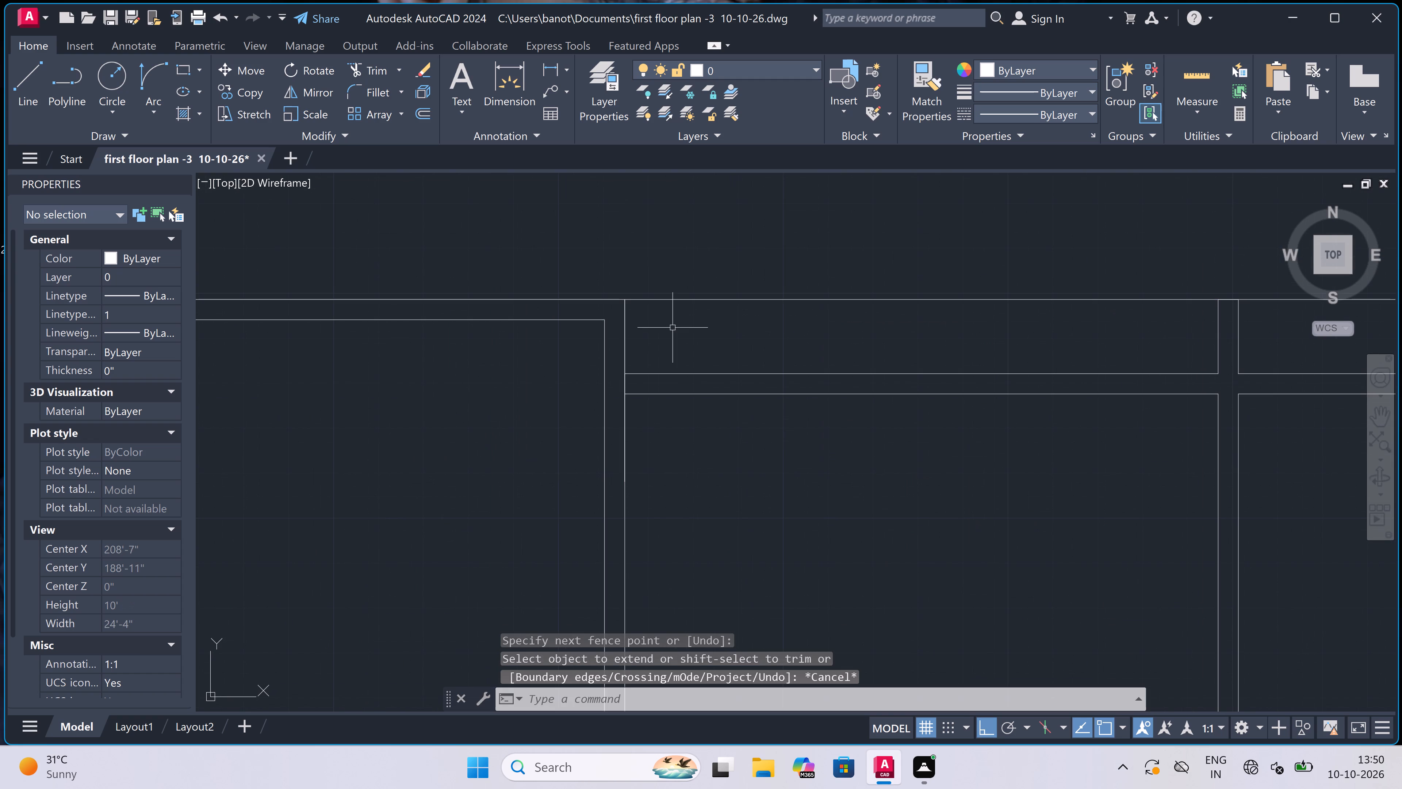
Draw a short vertical line across the partition's thickness, just beside the side wall of the left upper middle room.
{"action": "type", "text": "l"}
{"action": "key", "text": "space"}
{"action": "scroll", "coordinate": [673, 327], "scroll_direction": "down", "scroll_amount": 3}
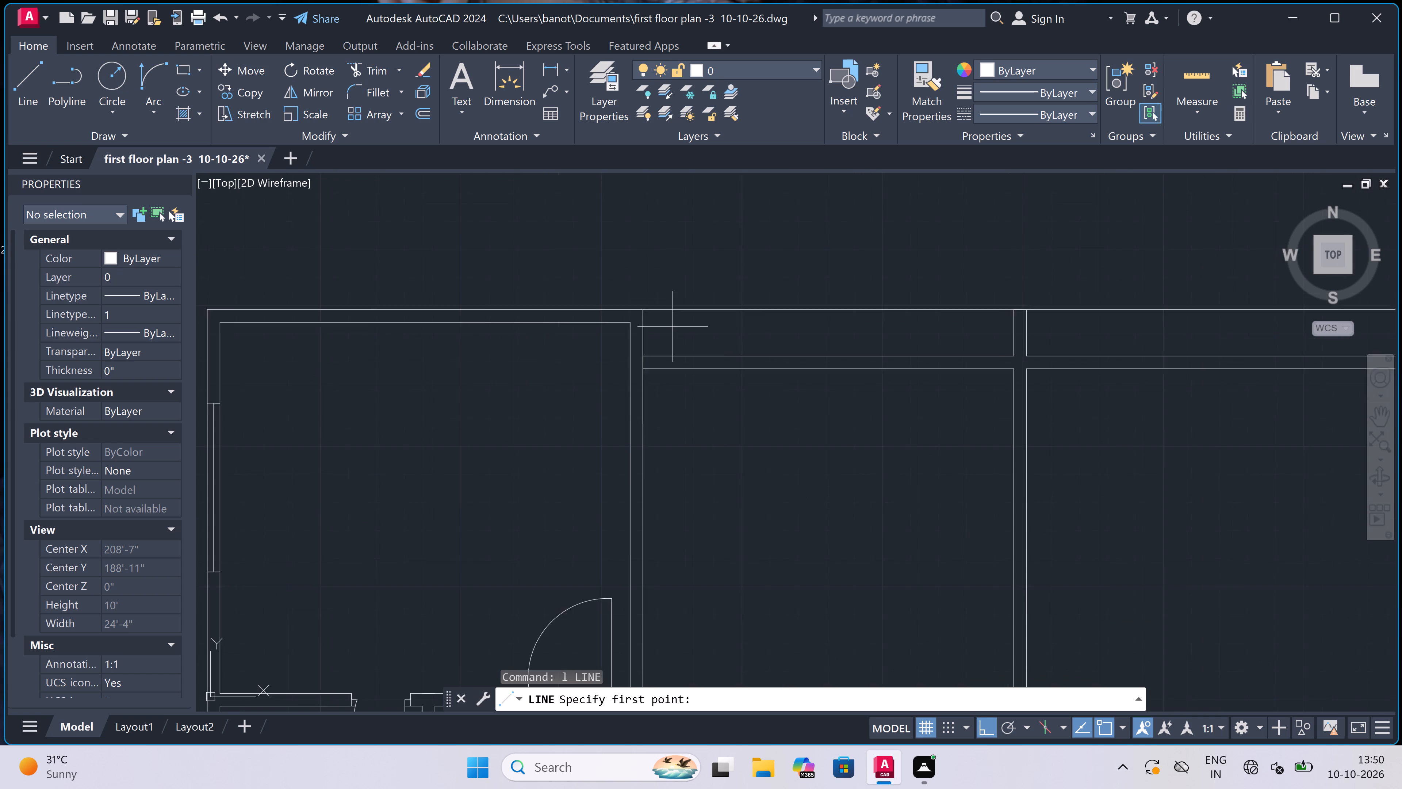
{"action": "scroll", "coordinate": [673, 327], "scroll_direction": "down", "scroll_amount": 2}
{"action": "scroll", "coordinate": [673, 327], "scroll_direction": "up", "scroll_amount": 5}
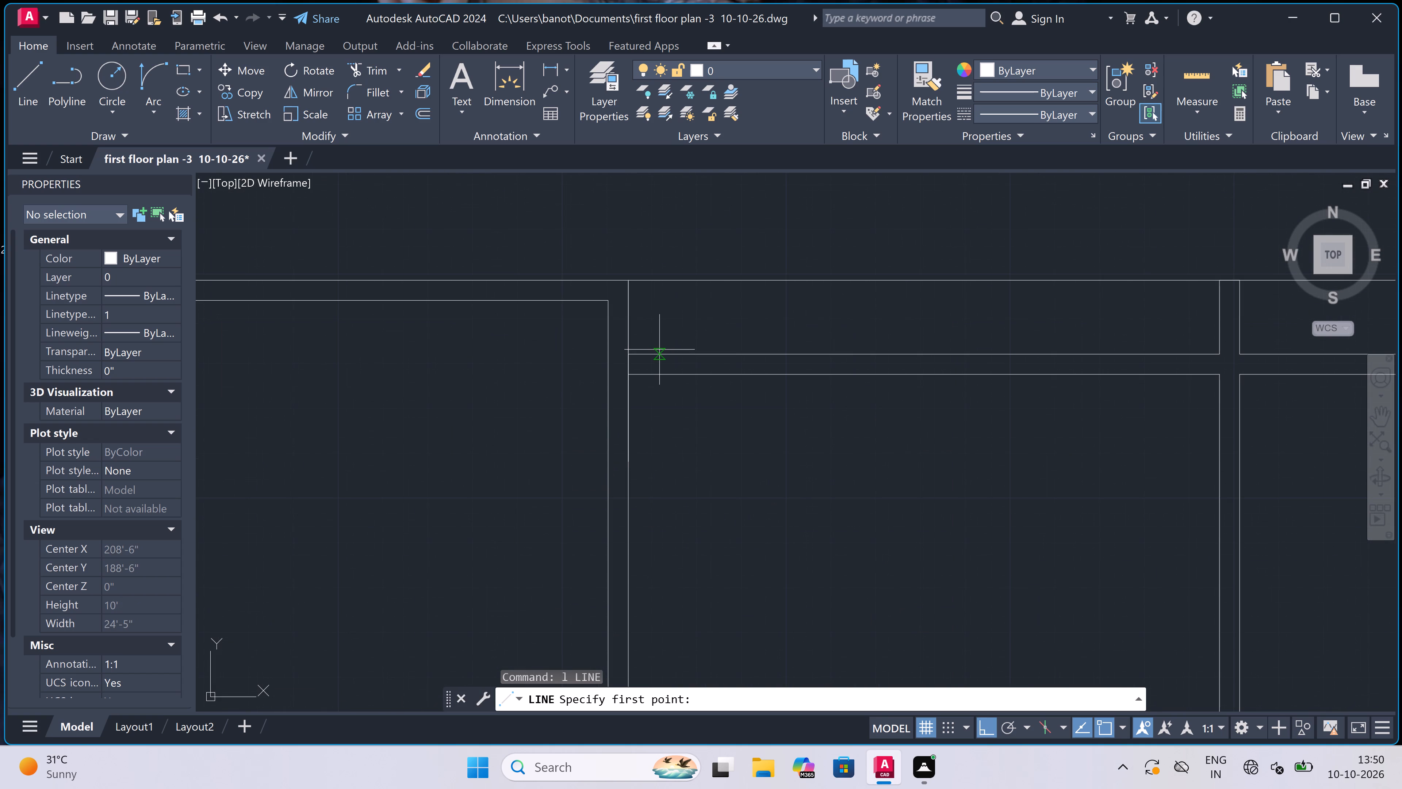
{"action": "scroll", "coordinate": [659, 350], "scroll_direction": "up", "scroll_amount": 1}
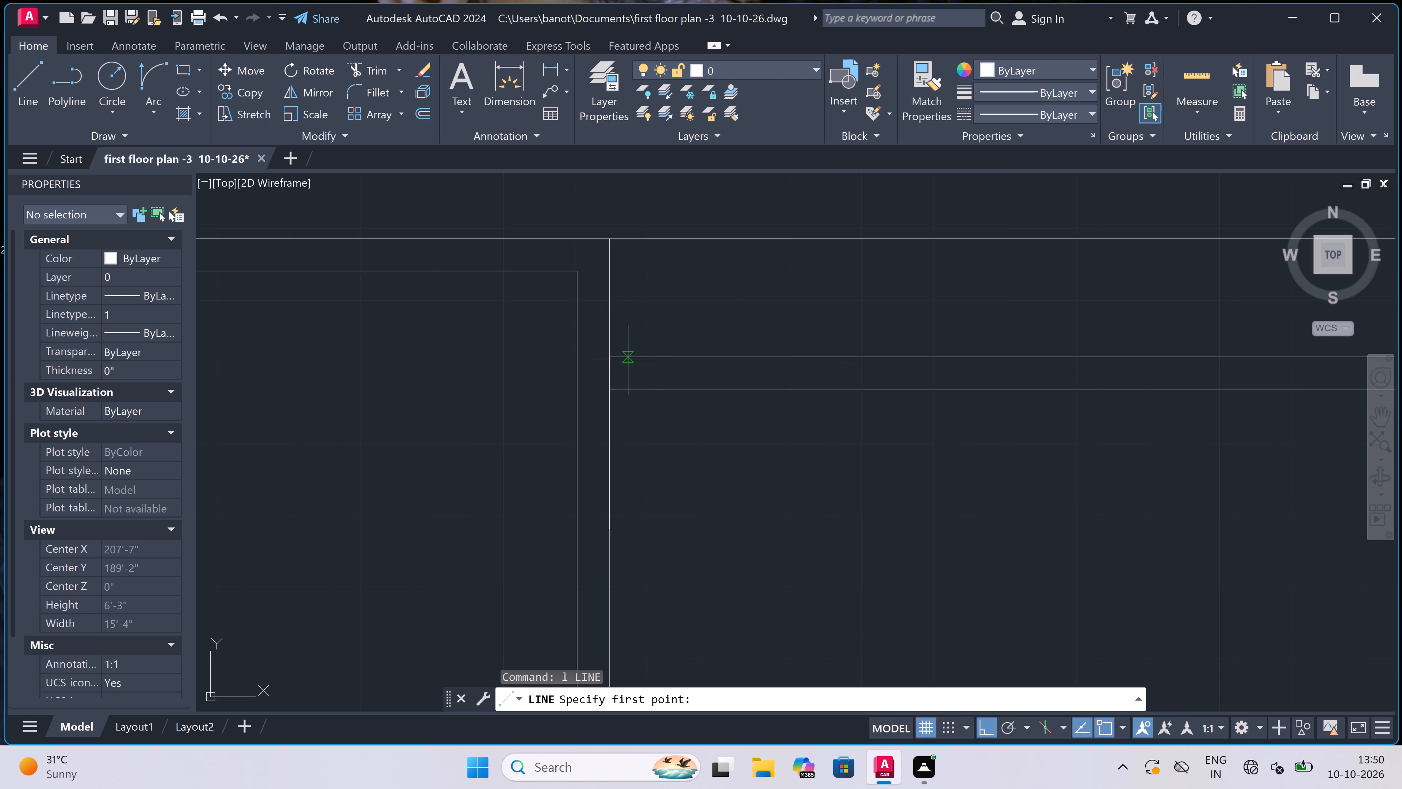
{"action": "left_click", "coordinate": [632, 359]}
{"action": "left_click", "coordinate": [633, 392]}
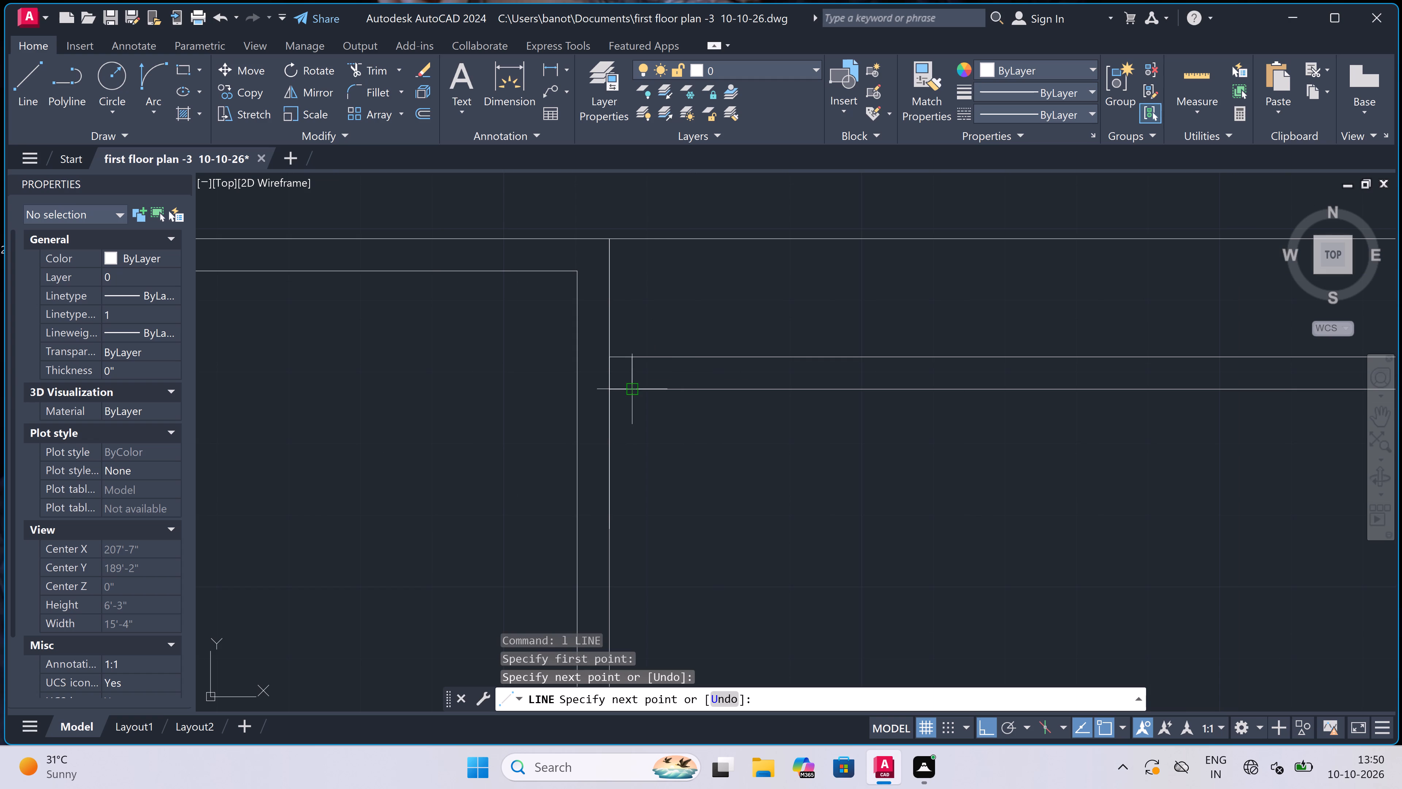
Continue from that short line's midpoint with a 2" segment to the right and a 2' segment straight up.
{"action": "left_click", "coordinate": [637, 374]}
{"action": "type", "text": "2\""}
{"action": "key", "text": "space"}
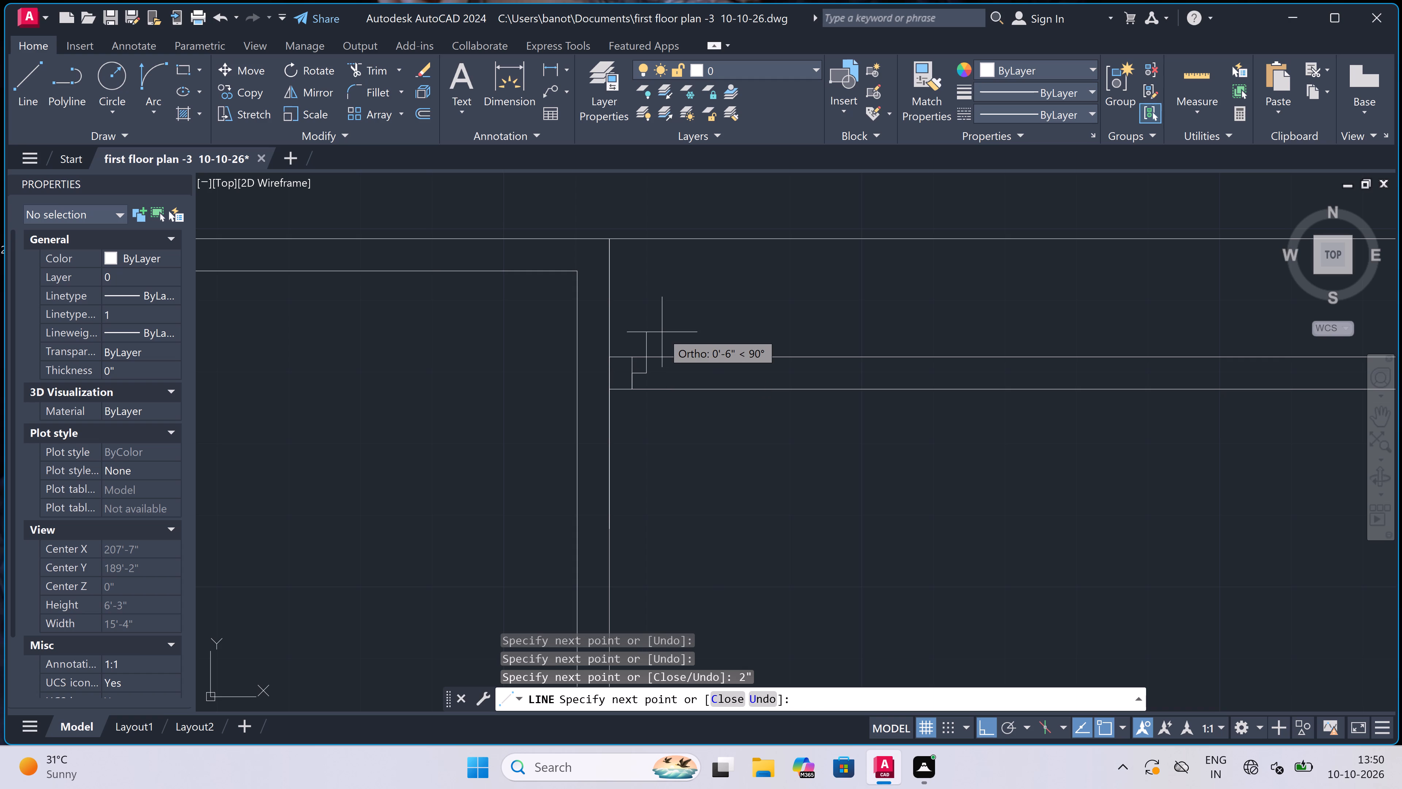
{"action": "type", "text": "2'"}
{"action": "key", "text": "space"}
{"action": "scroll", "coordinate": [662, 332], "scroll_direction": "down", "scroll_amount": 3}
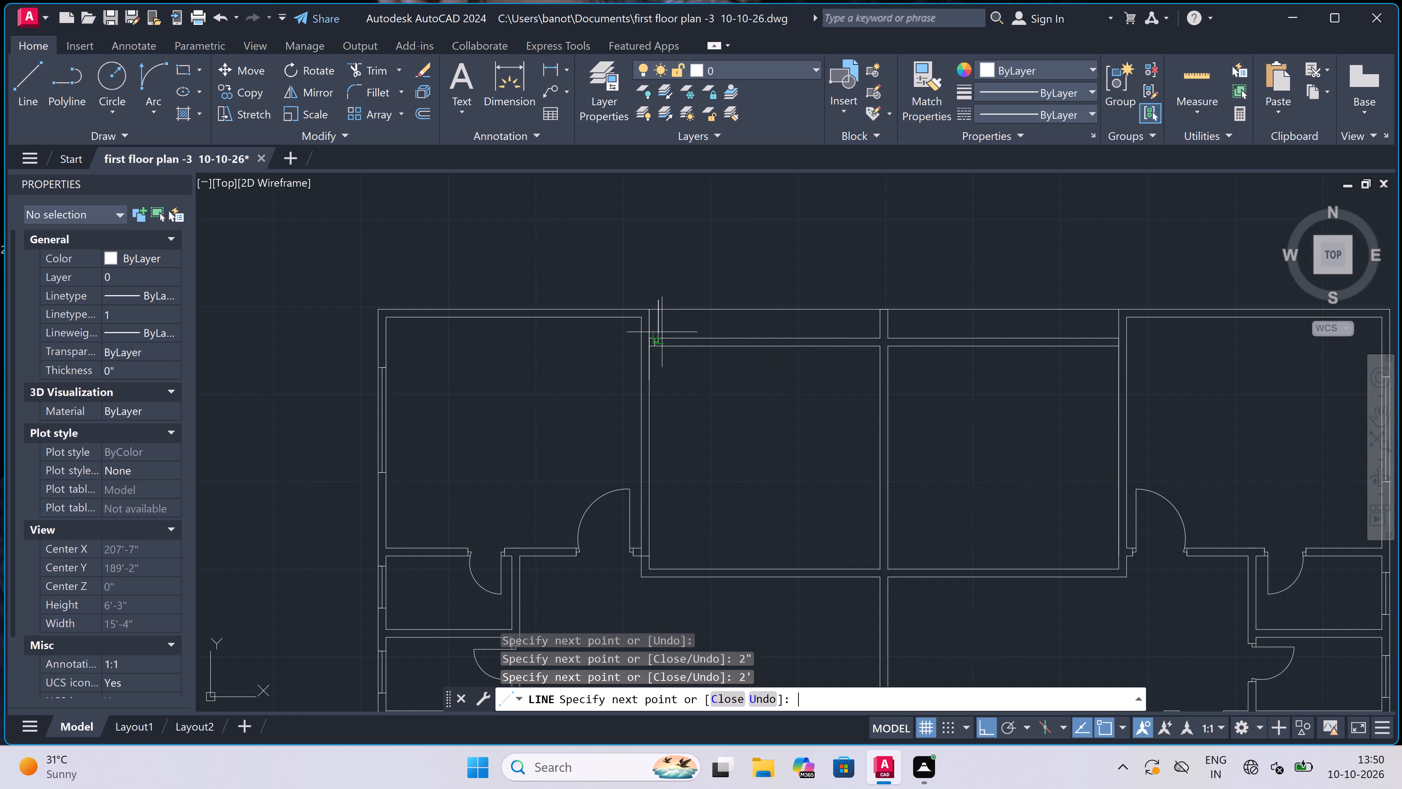
{"action": "scroll", "coordinate": [662, 332], "scroll_direction": "down", "scroll_amount": 2}
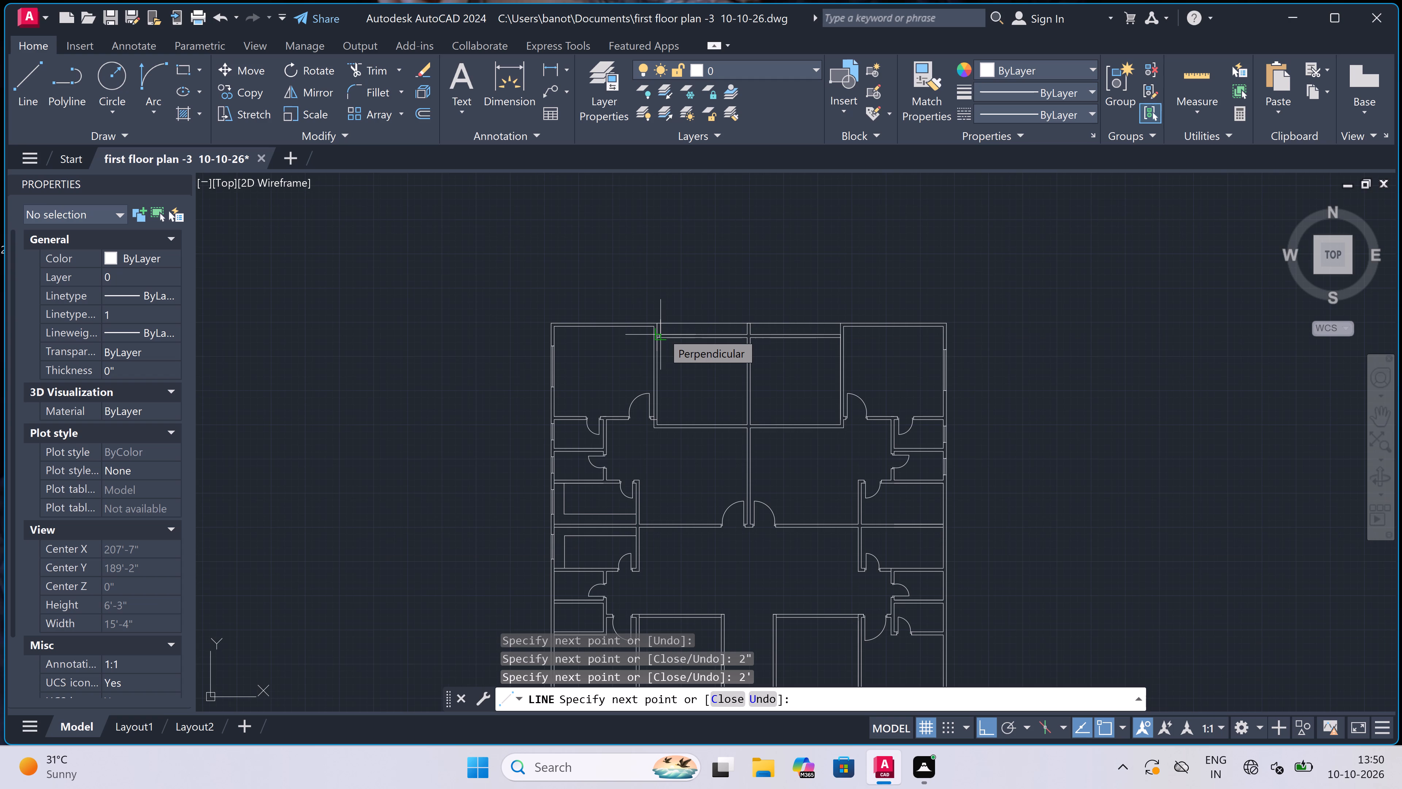
{"action": "scroll", "coordinate": [684, 319], "scroll_direction": "down", "scroll_amount": 2}
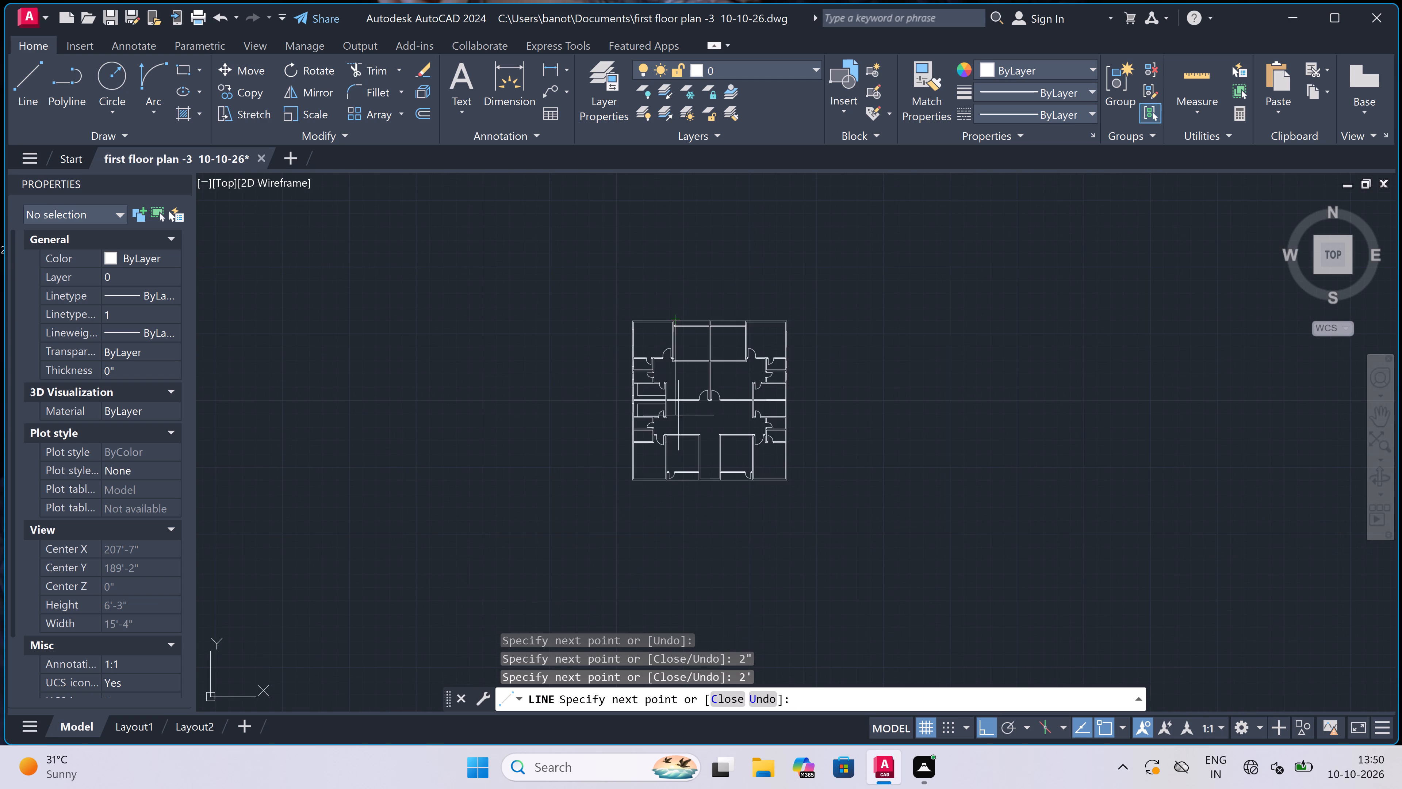
{"action": "scroll", "coordinate": [675, 499], "scroll_direction": "up", "scroll_amount": 3}
{"action": "scroll", "coordinate": [677, 499], "scroll_direction": "down", "scroll_amount": 3}
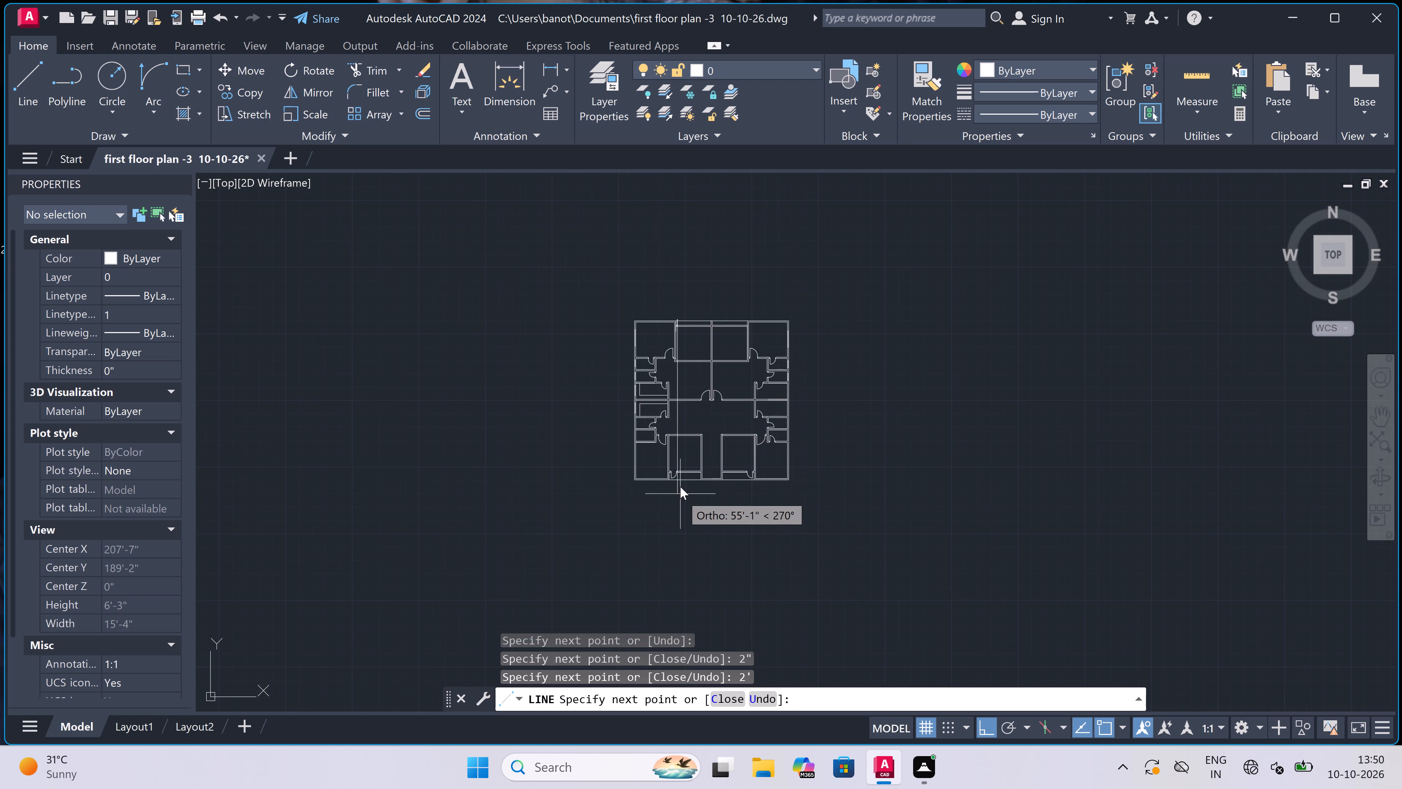
{"action": "scroll", "coordinate": [686, 328], "scroll_direction": "up", "scroll_amount": 4}
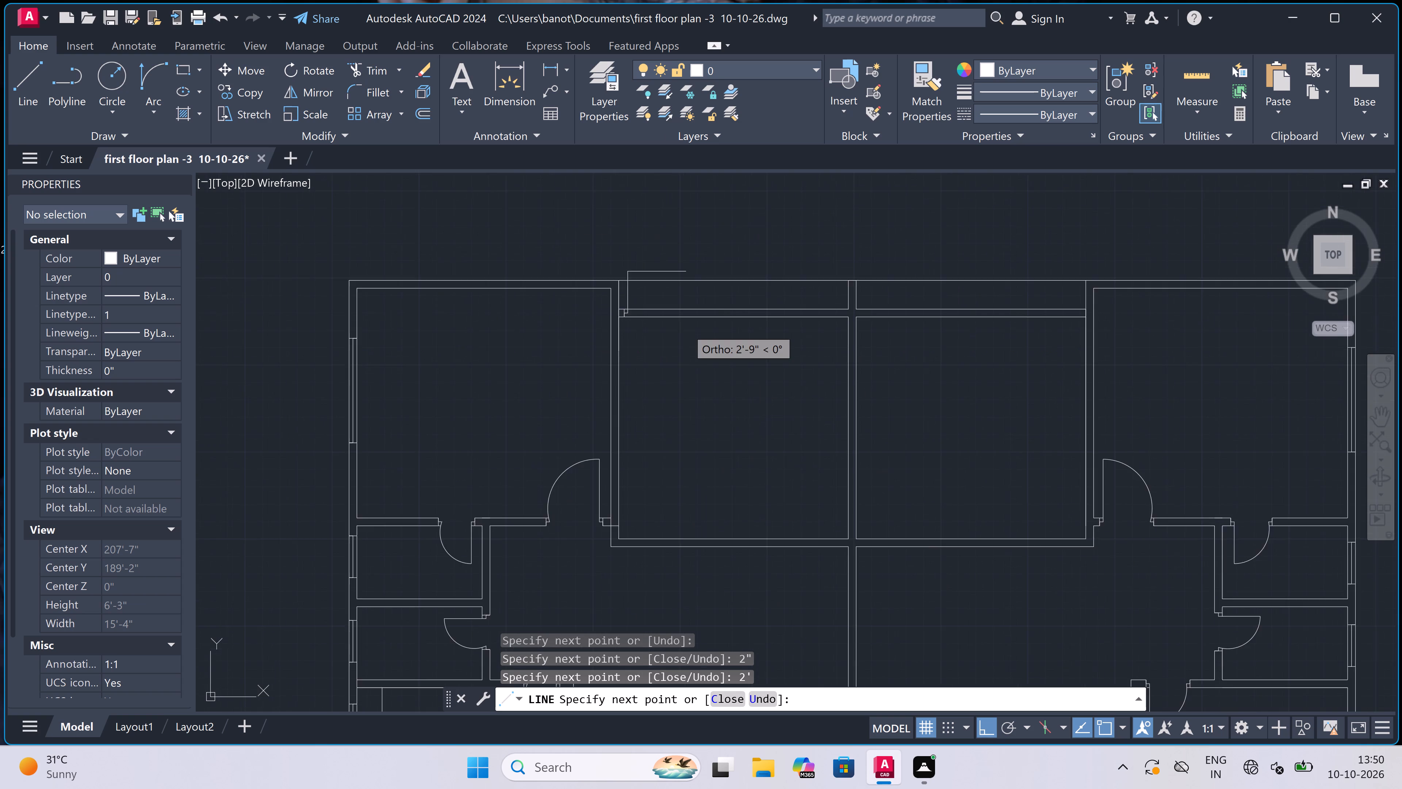
{"action": "scroll", "coordinate": [686, 328], "scroll_direction": "up", "scroll_amount": 2}
{"action": "key", "text": "Escape"}
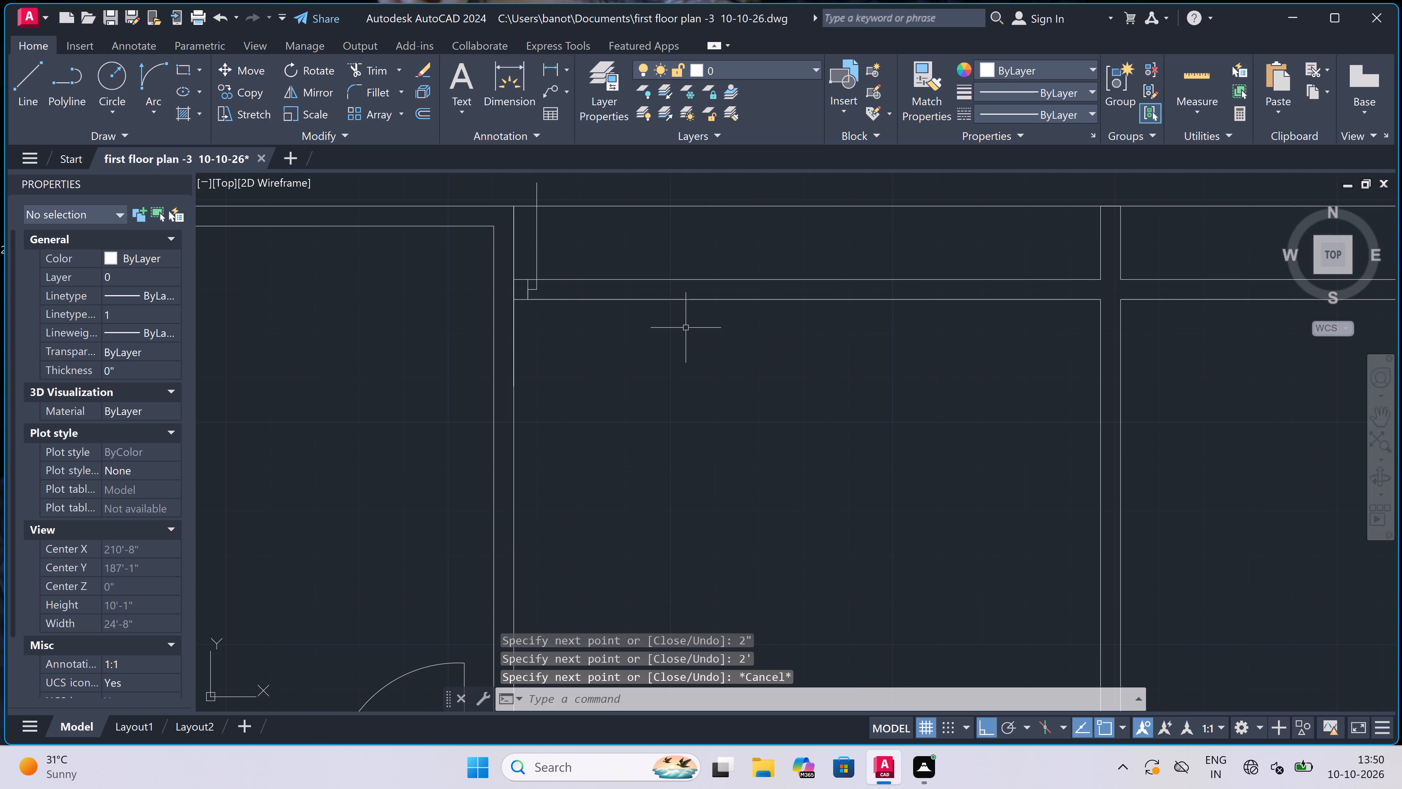
Move the four horizontal partition lines of both upper middle rooms straight down along the side wall, leaving the new door lines in place.
{"action": "scroll", "coordinate": [689, 329], "scroll_direction": "down", "scroll_amount": 2}
{"action": "scroll", "coordinate": [696, 305], "scroll_direction": "up", "scroll_amount": 2}
{"action": "left_click", "coordinate": [720, 299]}
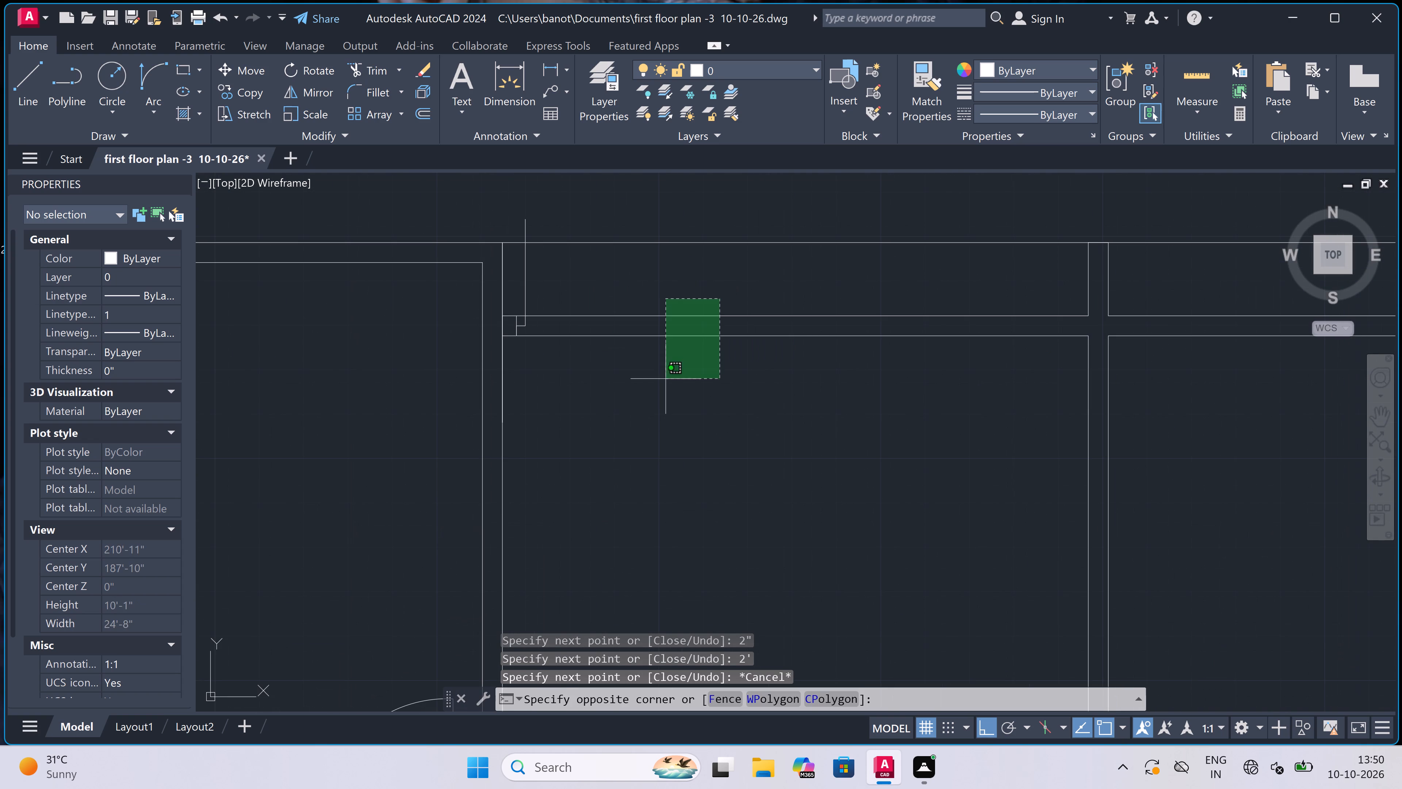
{"action": "left_click", "coordinate": [640, 416]}
{"action": "scroll", "coordinate": [643, 403], "scroll_direction": "down", "scroll_amount": 2}
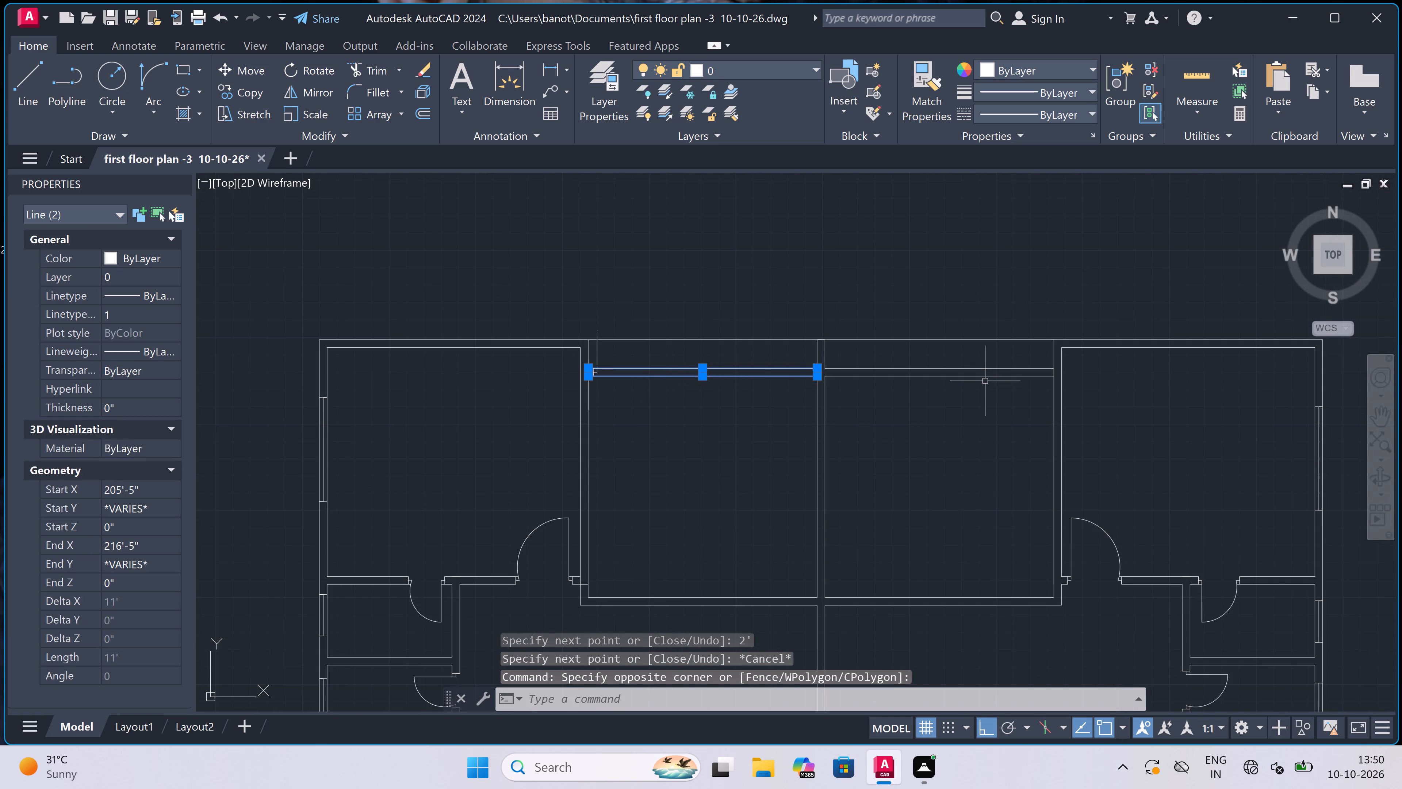
{"action": "left_click", "coordinate": [983, 358]}
{"action": "left_click", "coordinate": [952, 410]}
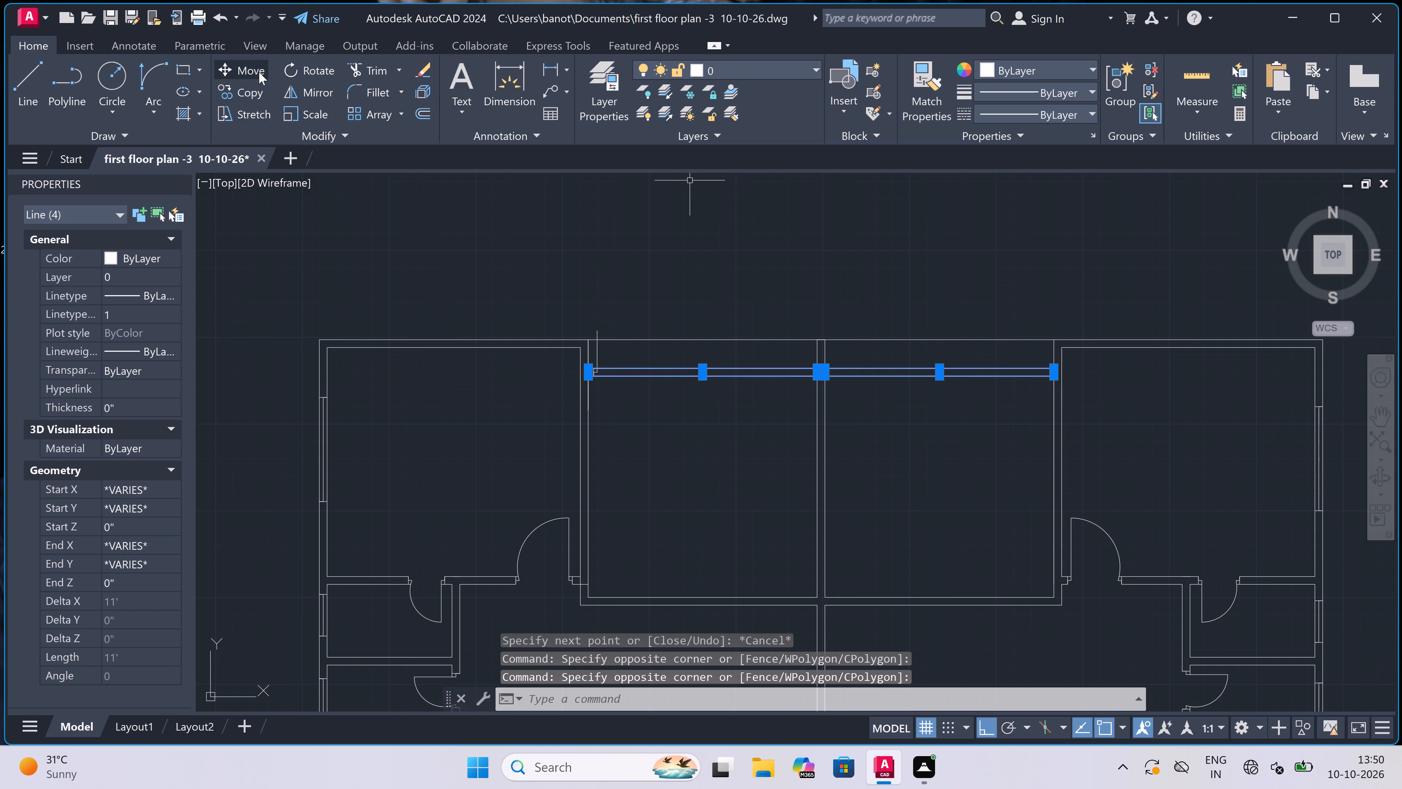
{"action": "left_click", "coordinate": [250, 69]}
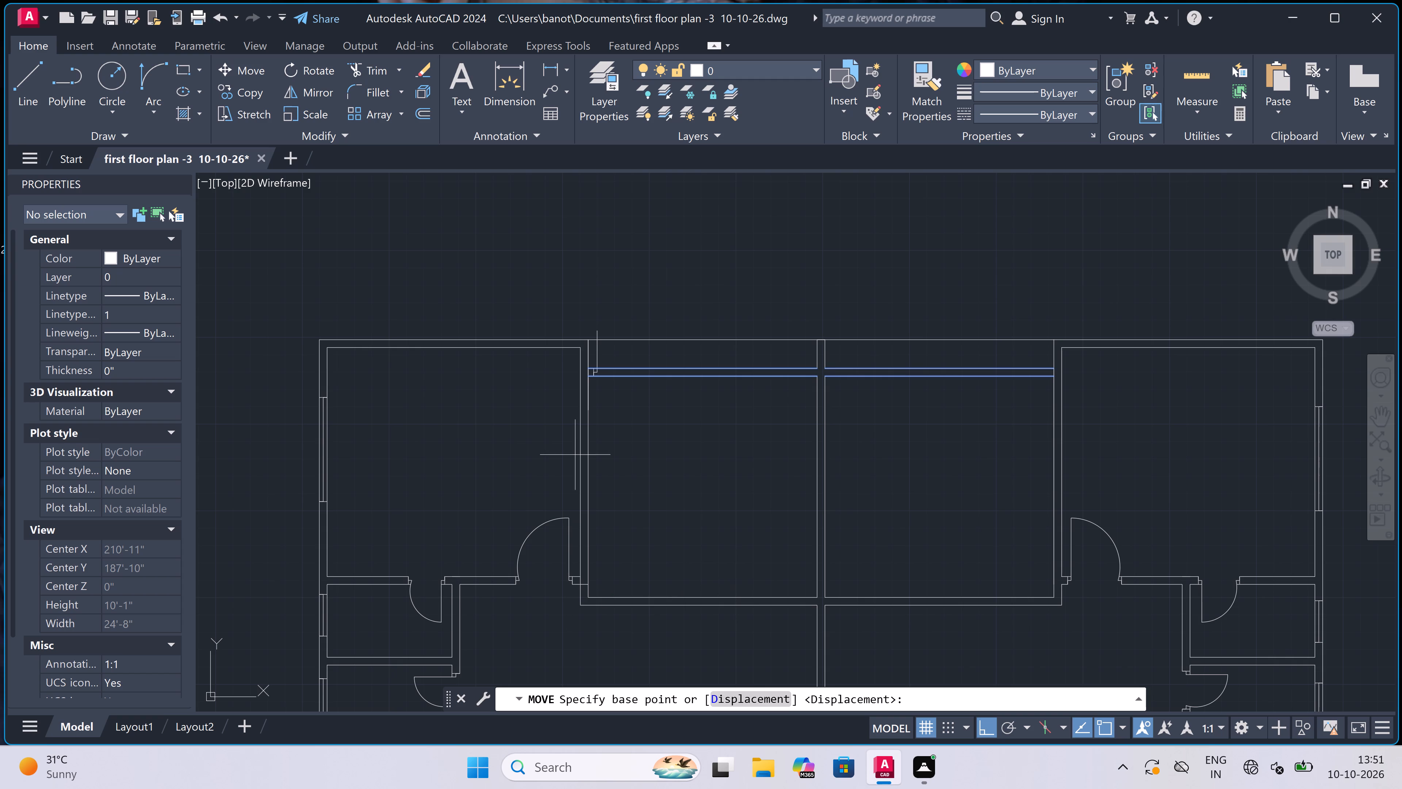
{"action": "scroll", "coordinate": [580, 372], "scroll_direction": "up", "scroll_amount": 3}
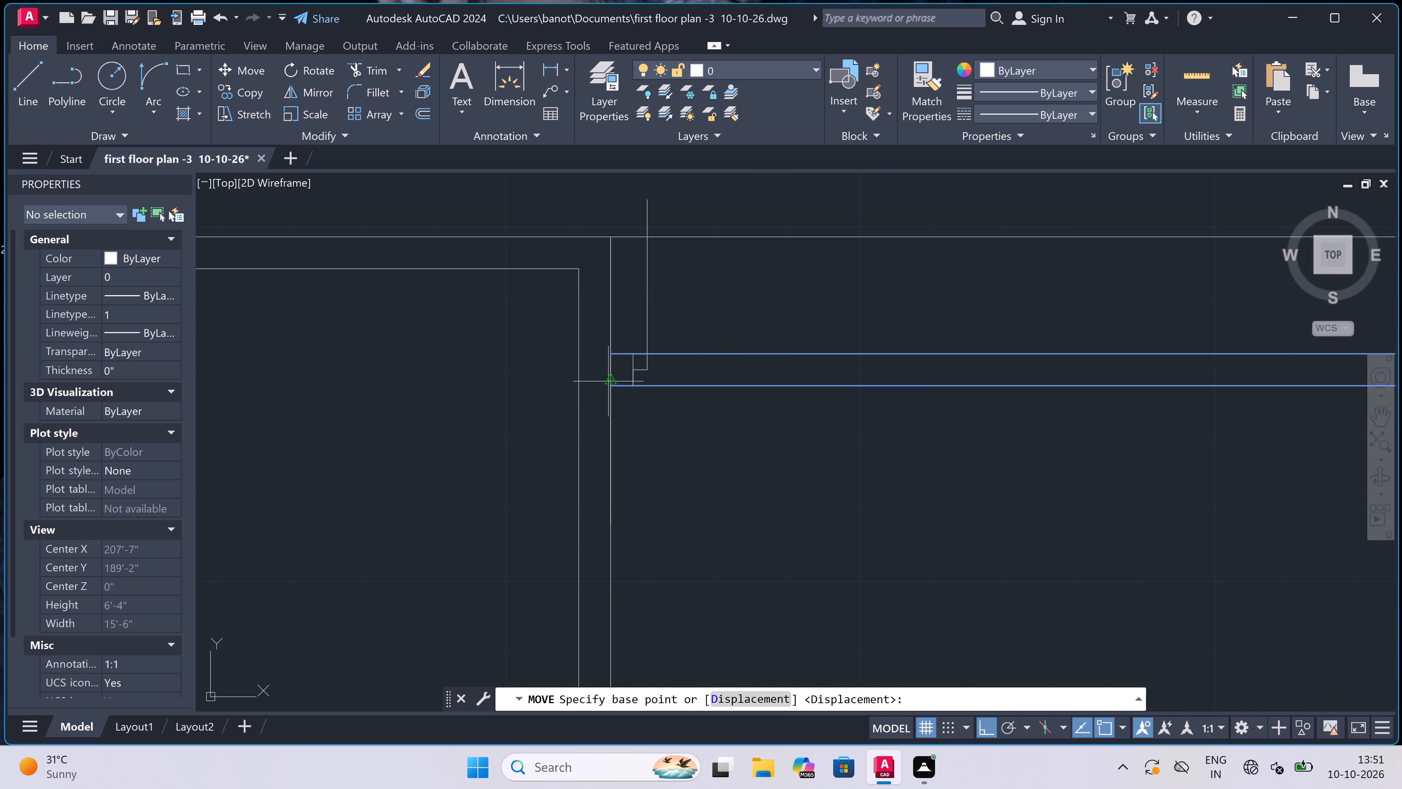
{"action": "left_click", "coordinate": [611, 388]}
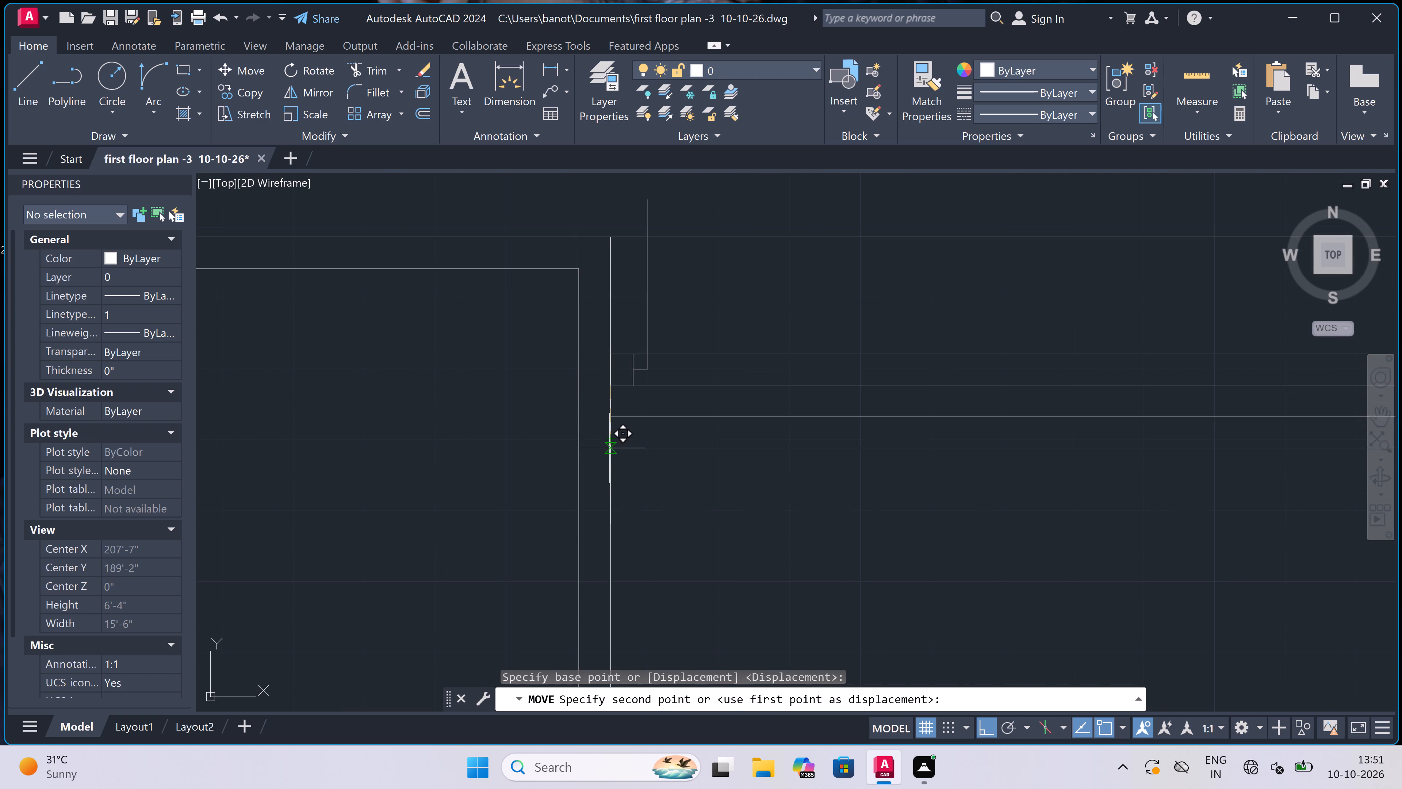
{"action": "left_click", "coordinate": [609, 456]}
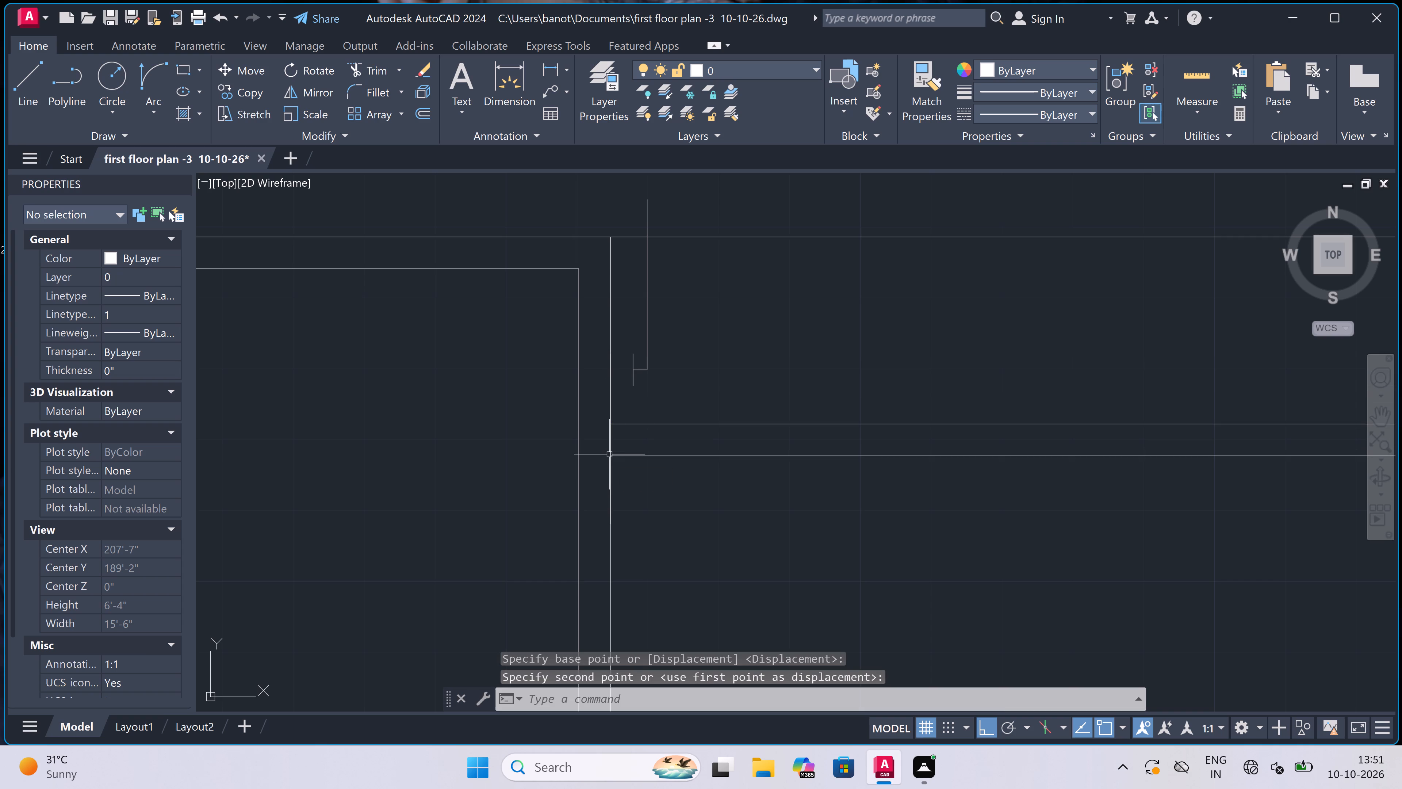
{"action": "scroll", "coordinate": [643, 361], "scroll_direction": "down", "scroll_amount": 4}
{"action": "scroll", "coordinate": [644, 361], "scroll_direction": "up", "scroll_amount": 3}
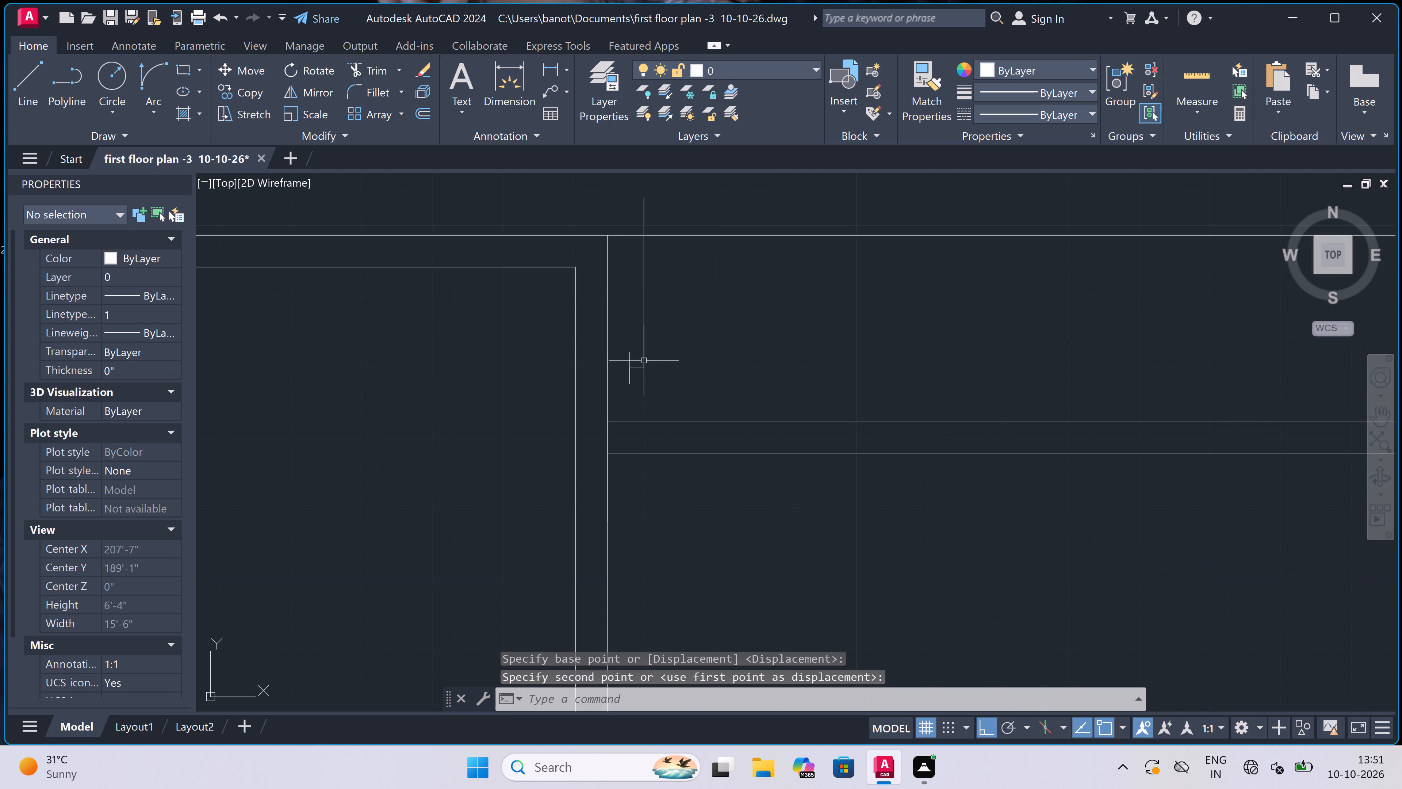
Move the door jamb and leaf lines of the left upper middle room straight down so the jamb's lower end meets the partition's lower line.
{"action": "left_click", "coordinate": [685, 321]}
{"action": "left_click", "coordinate": [623, 388]}
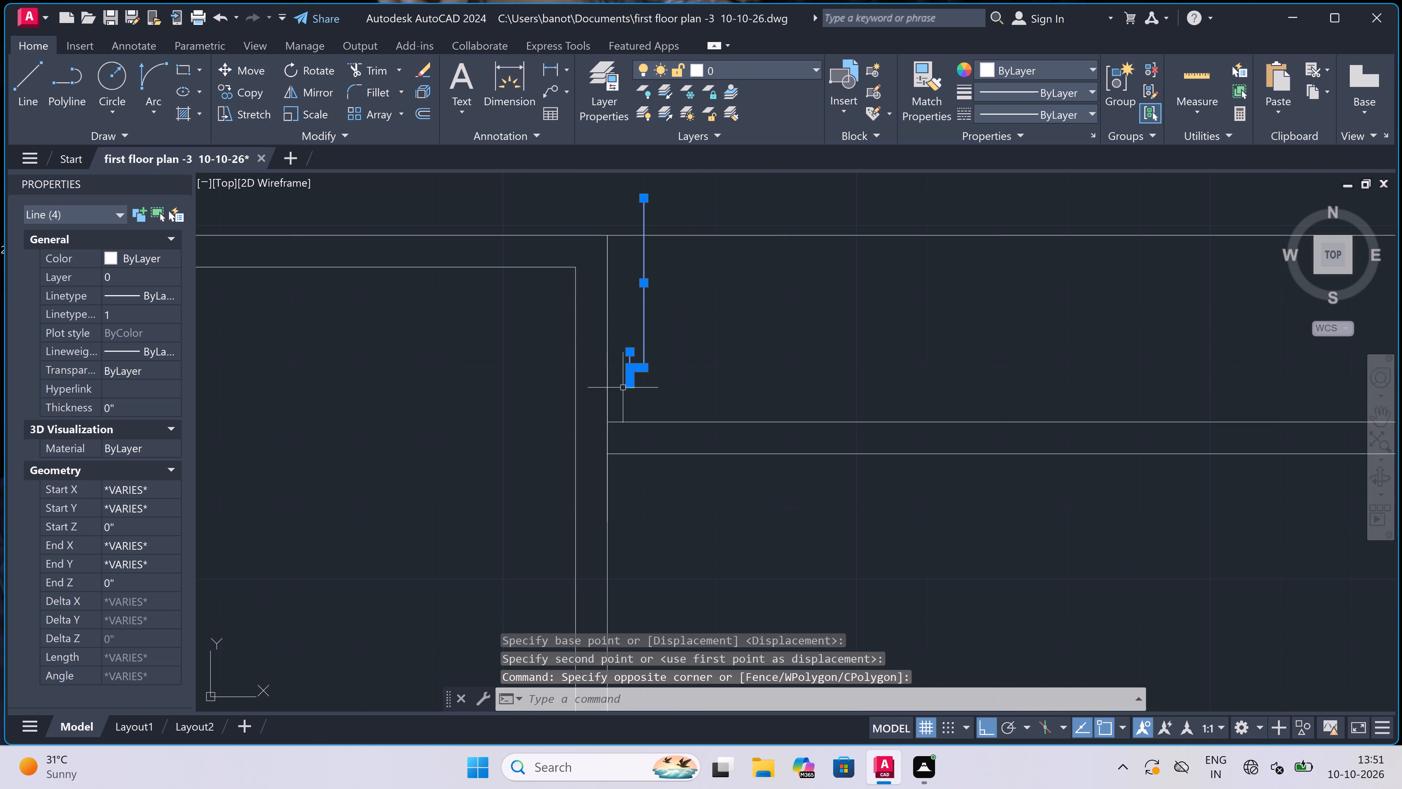
{"action": "left_click", "coordinate": [251, 66]}
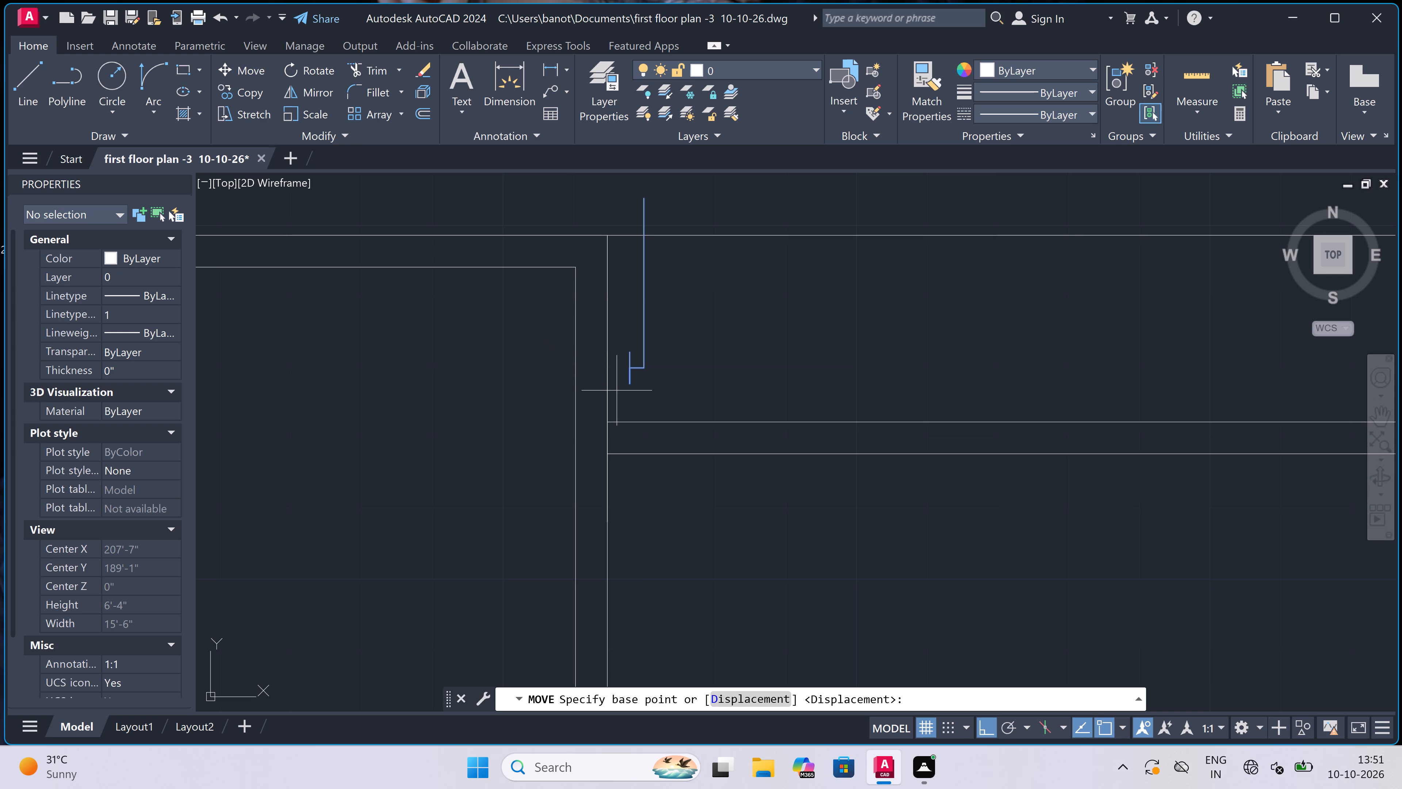
{"action": "left_click", "coordinate": [631, 385]}
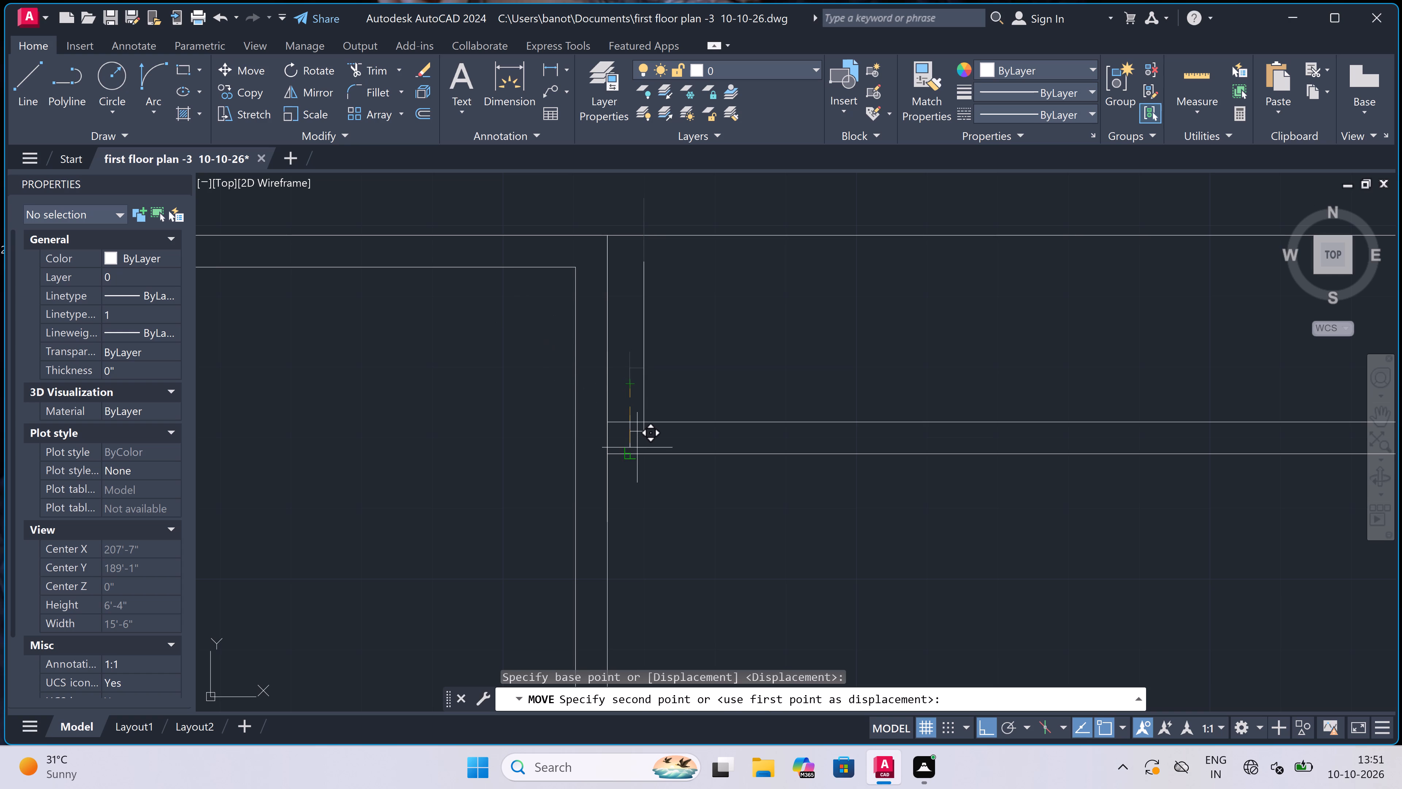
{"action": "scroll", "coordinate": [636, 457], "scroll_direction": "up", "scroll_amount": 6}
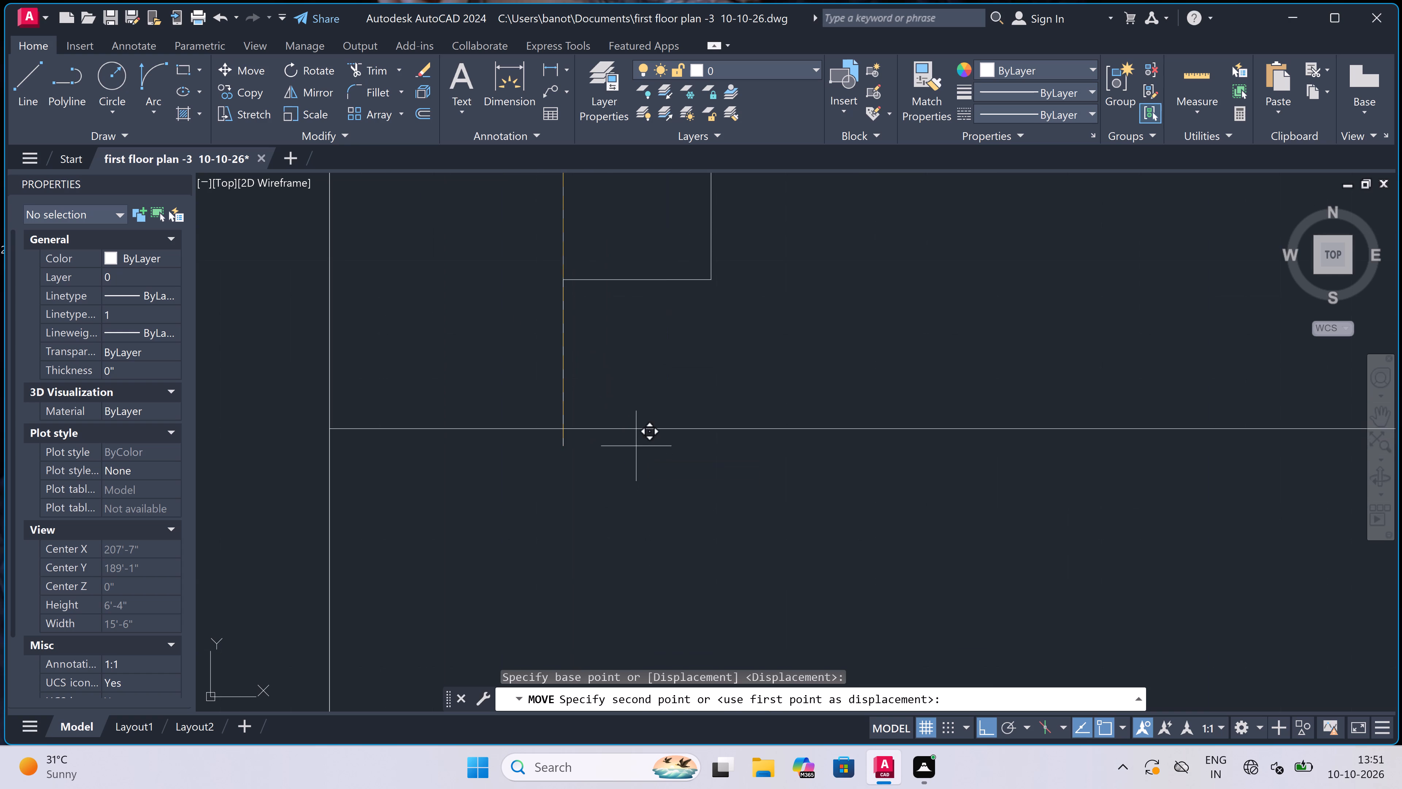
{"action": "left_click", "coordinate": [564, 430]}
{"action": "scroll", "coordinate": [646, 444], "scroll_direction": "down", "scroll_amount": 5}
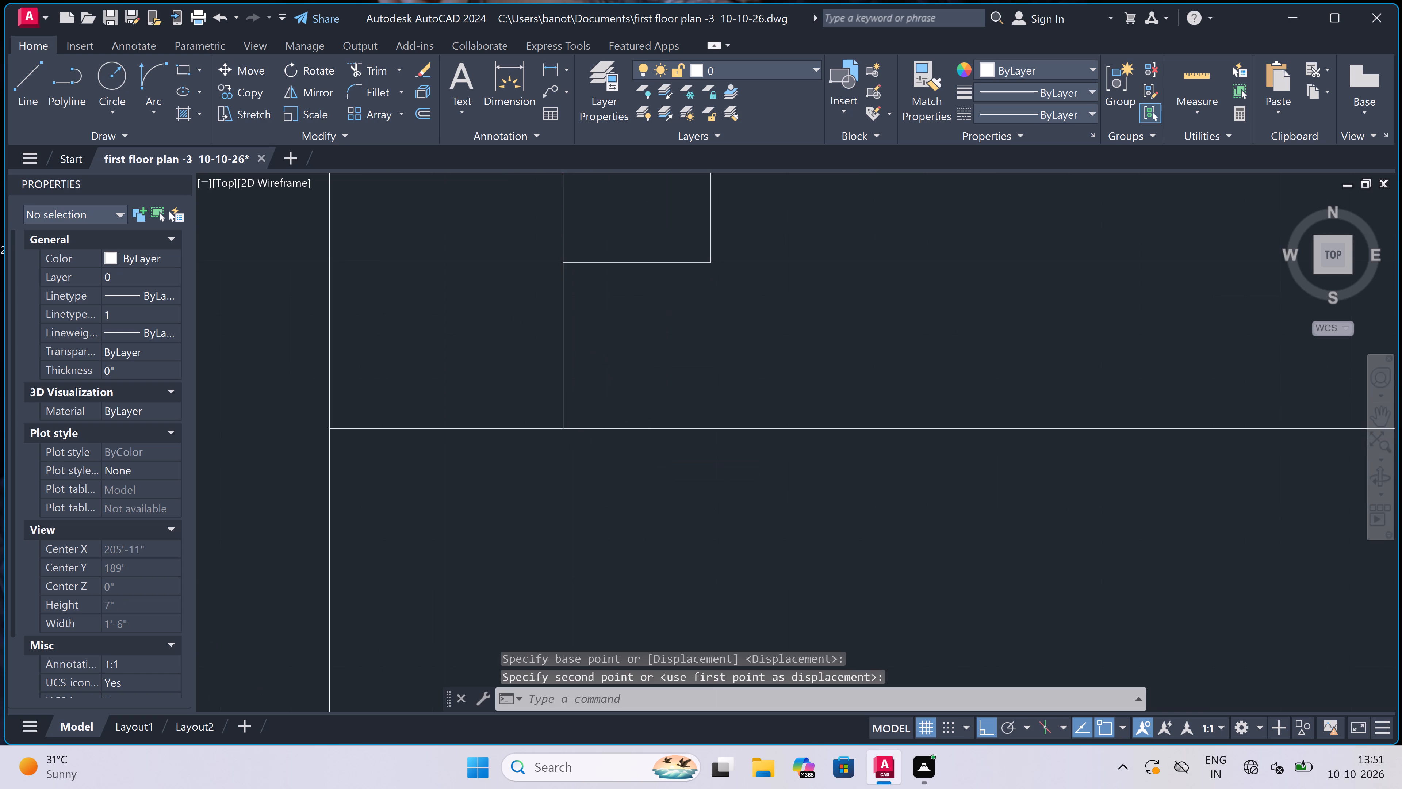
{"action": "scroll", "coordinate": [663, 370], "scroll_direction": "down", "scroll_amount": 4}
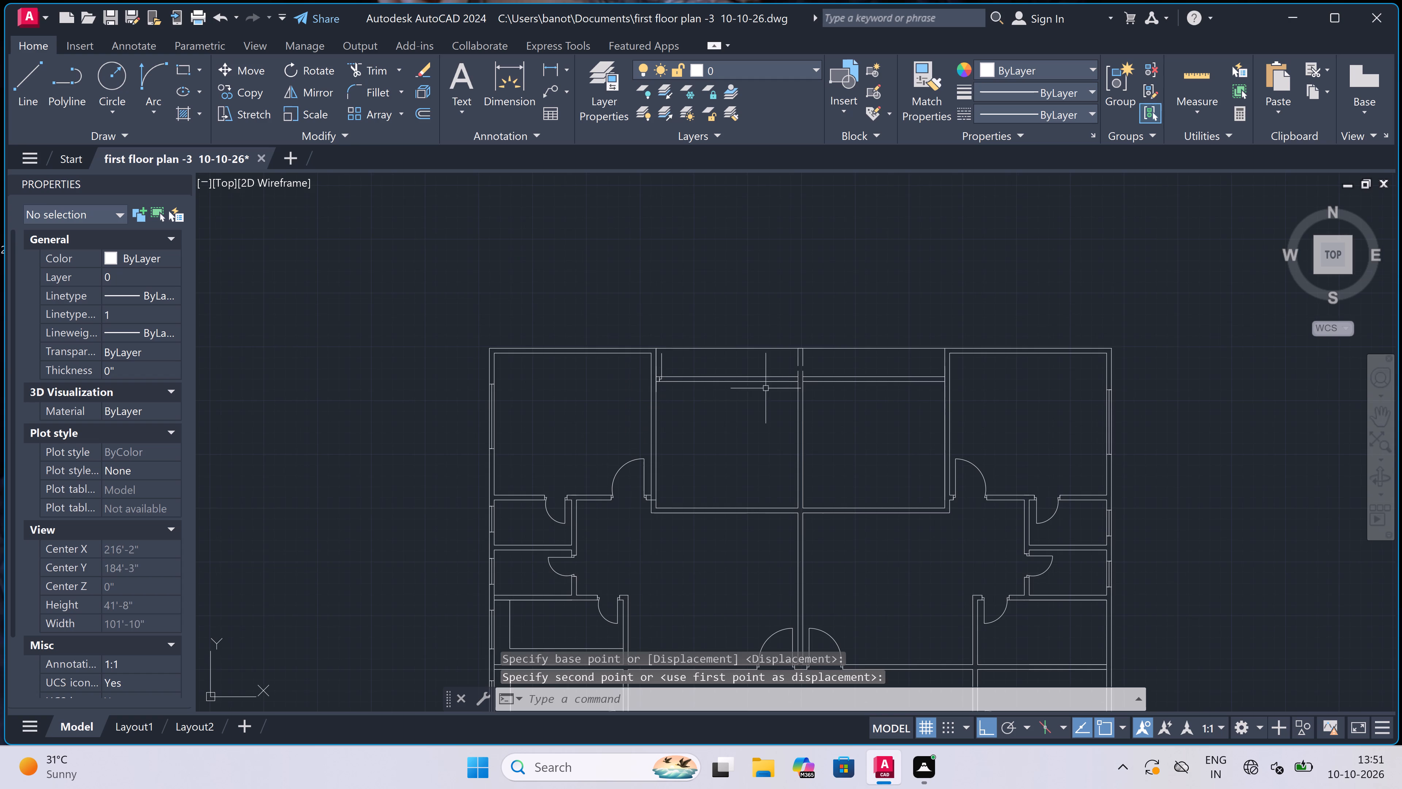
Extend both lines of the central dividing wall between the upper middle rooms to close the gap above the moved partition.
{"action": "scroll", "coordinate": [805, 386], "scroll_direction": "up", "scroll_amount": 1}
{"action": "type", "text": "ex"}
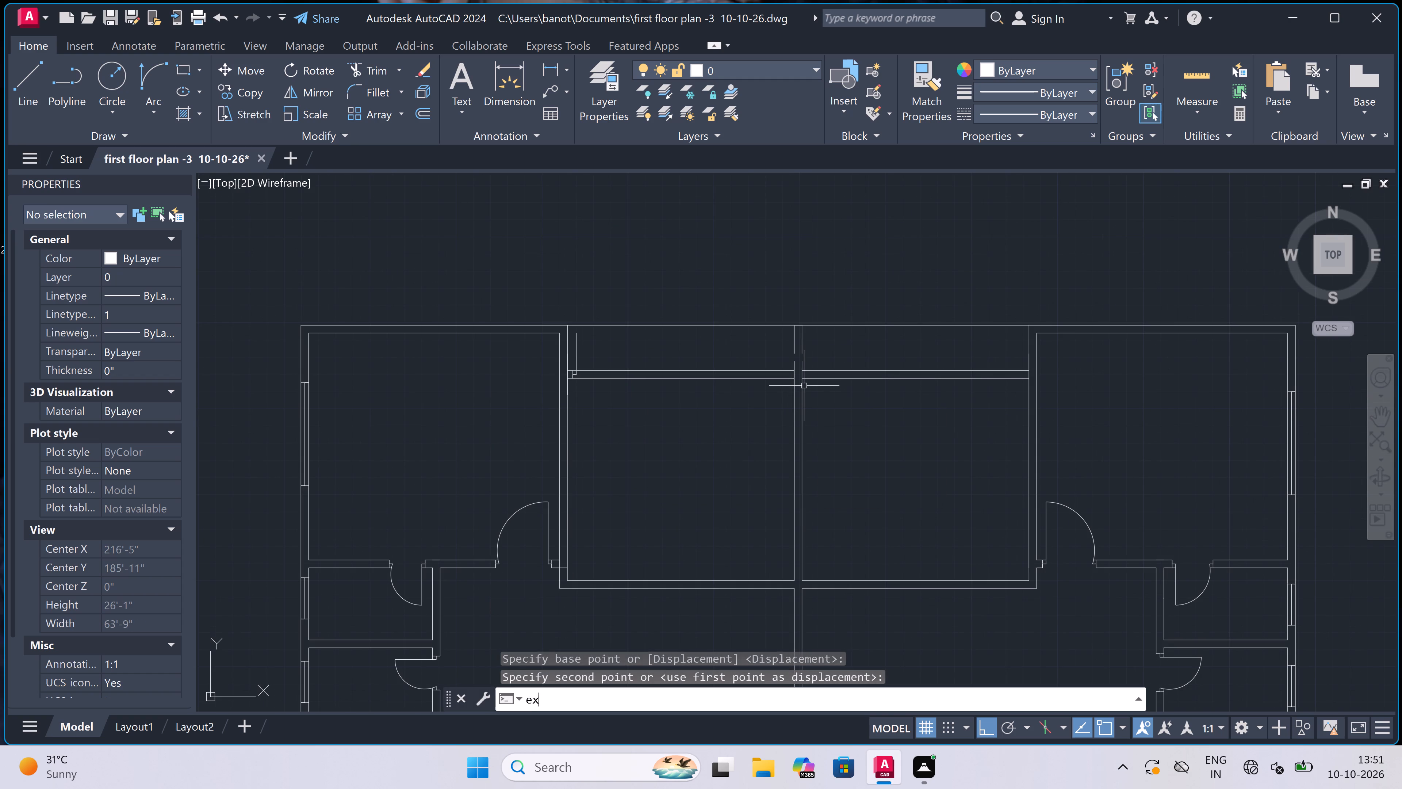
{"action": "key", "text": "space"}
{"action": "scroll", "coordinate": [795, 325], "scroll_direction": "up", "scroll_amount": 2}
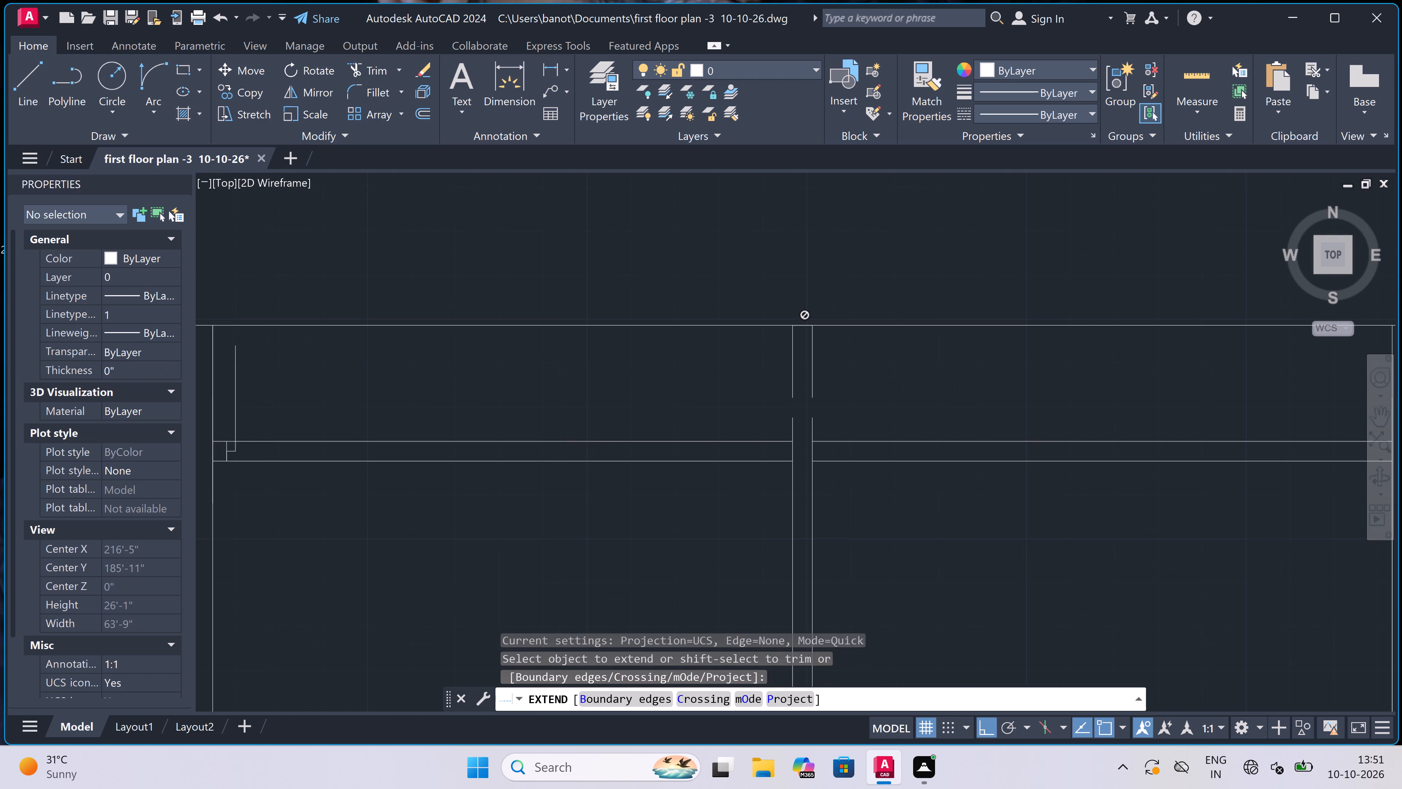
{"action": "left_click", "coordinate": [786, 360]}
{"action": "left_click", "coordinate": [865, 362]}
{"action": "left_click", "coordinate": [849, 370]}
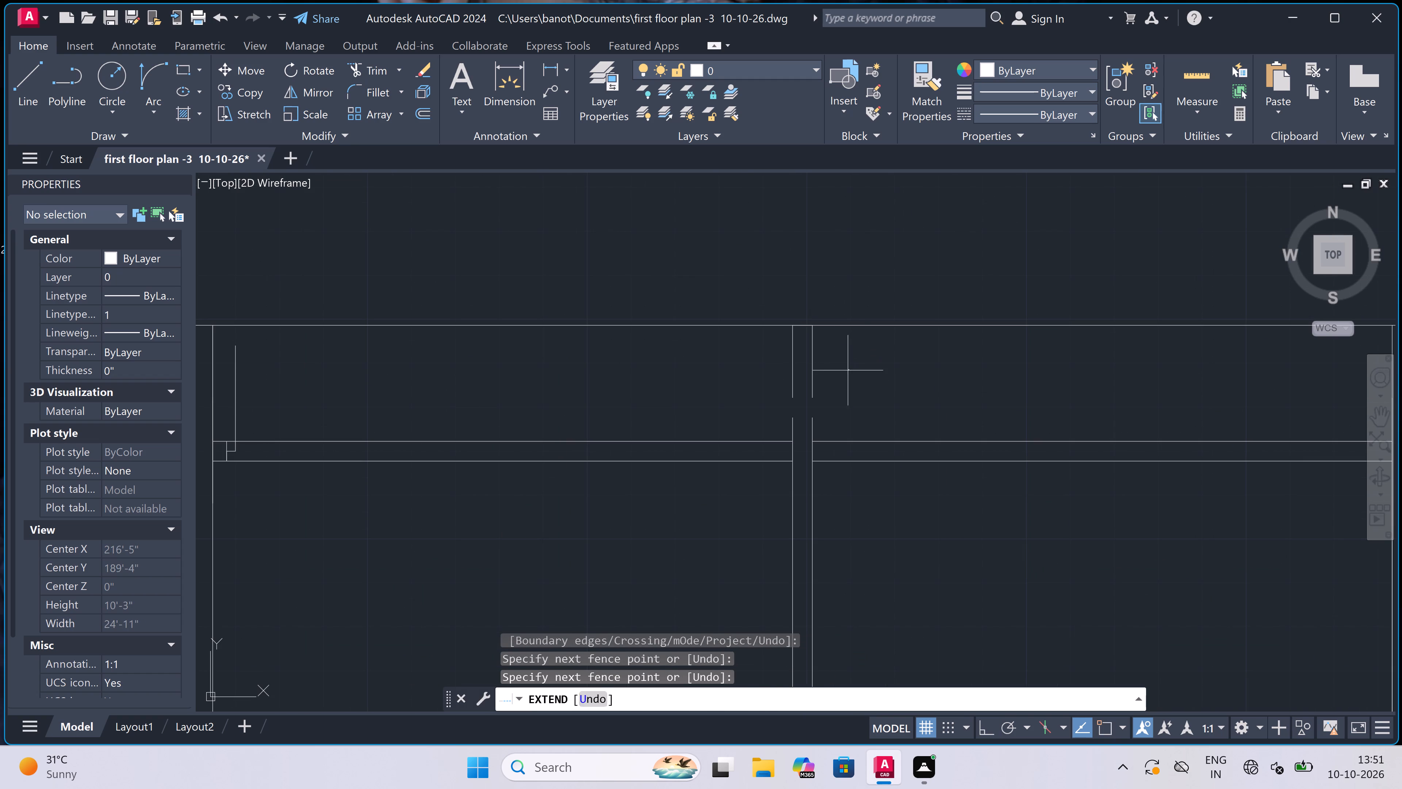
{"action": "left_click", "coordinate": [717, 394]}
{"action": "scroll", "coordinate": [718, 393], "scroll_direction": "down", "scroll_amount": 3}
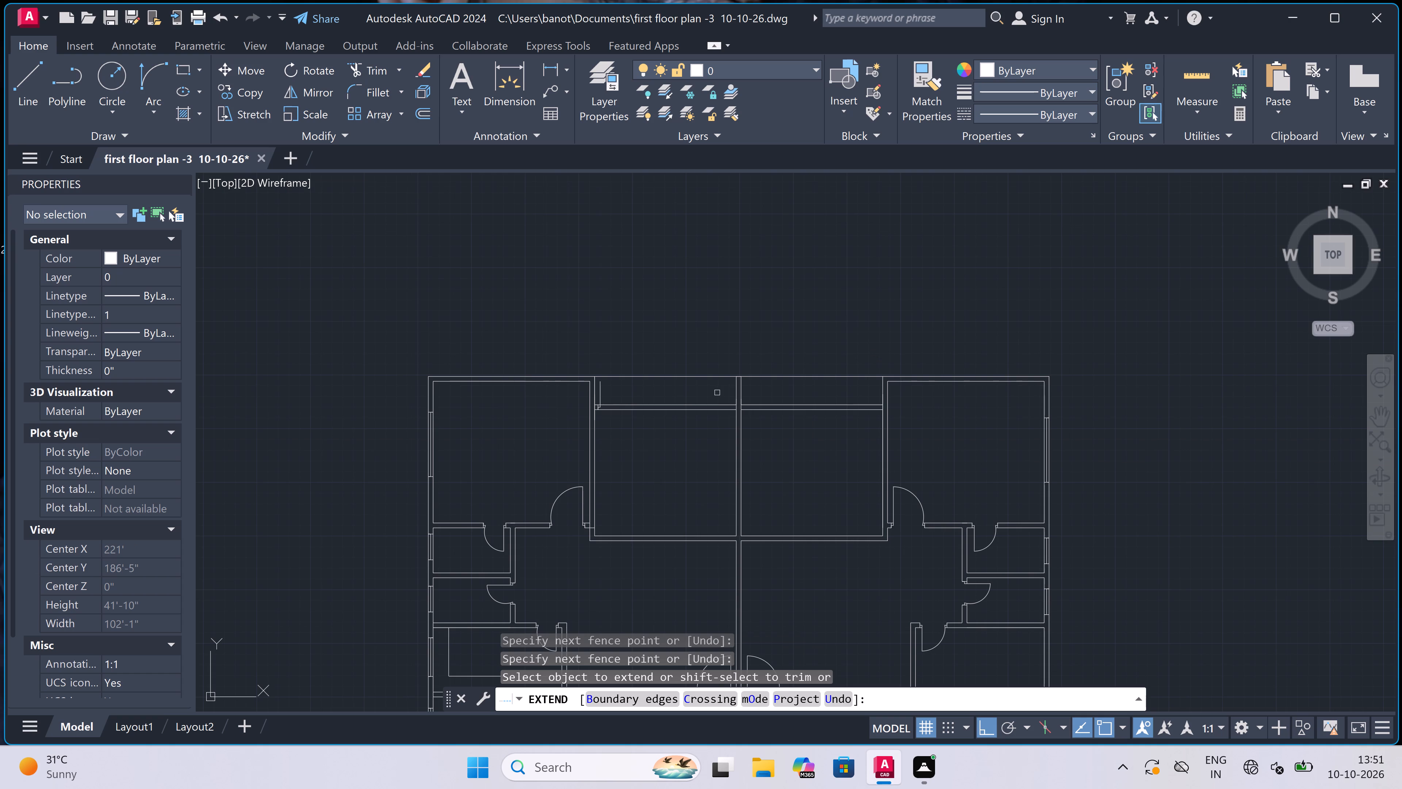
{"action": "left_click", "coordinate": [717, 393]}
{"action": "left_click", "coordinate": [710, 426]}
{"action": "scroll", "coordinate": [592, 382], "scroll_direction": "up", "scroll_amount": 3}
{"action": "scroll", "coordinate": [648, 383], "scroll_direction": "up", "scroll_amount": 1}
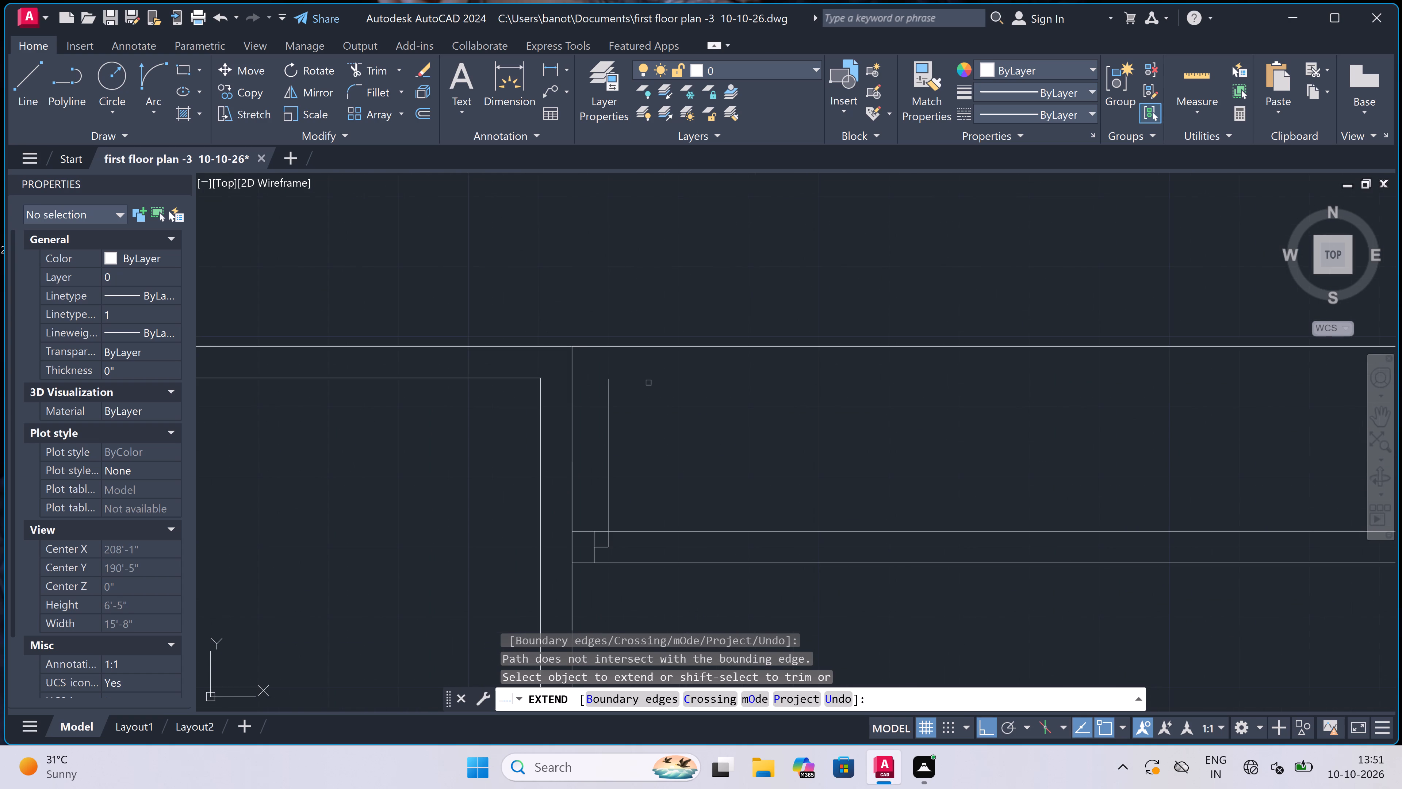
{"action": "key", "text": "Escape"}
Draw the opposite door jamb across the left room's partition, with a 2" segment from its midpoint back toward the door leaf.
{"action": "type", "text": "l"}
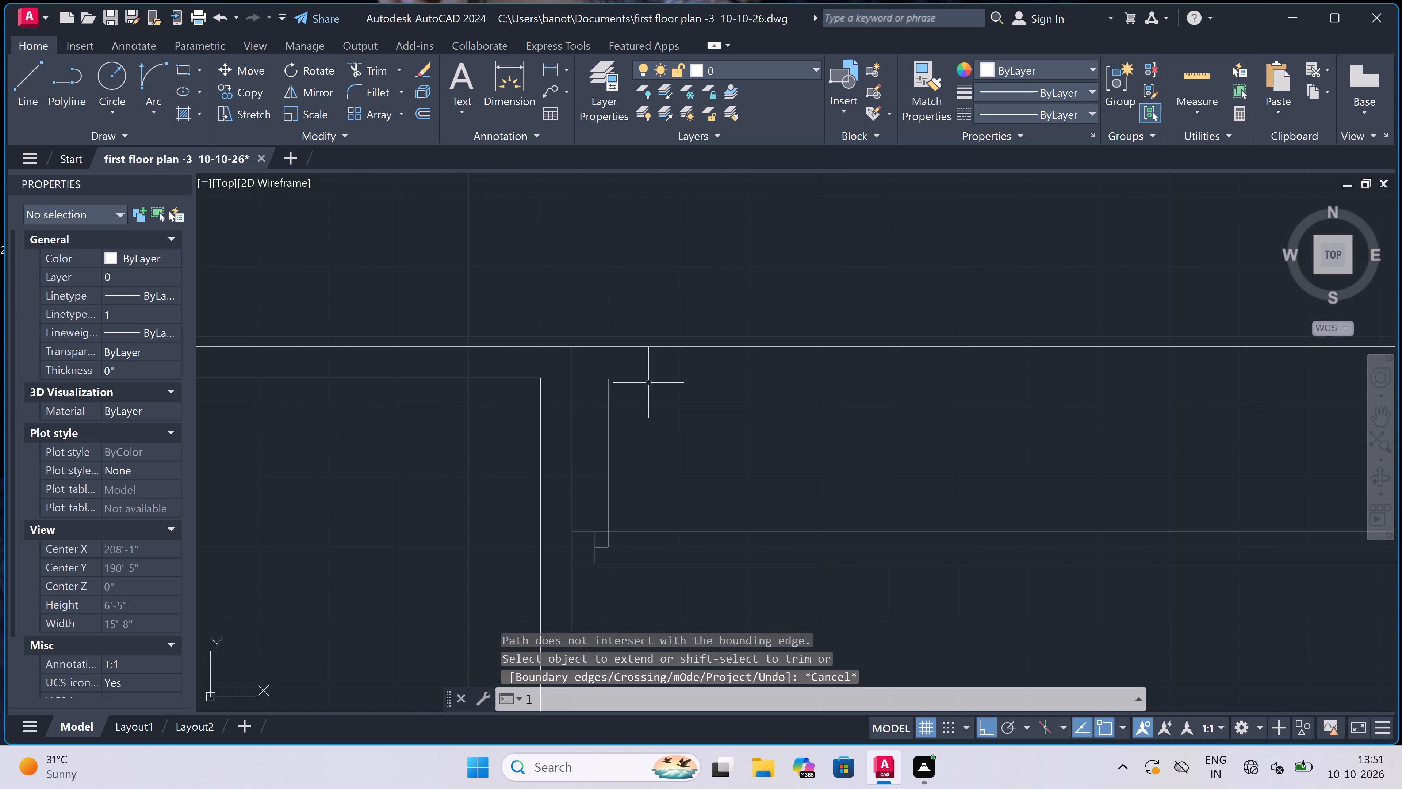
{"action": "key", "text": "space"}
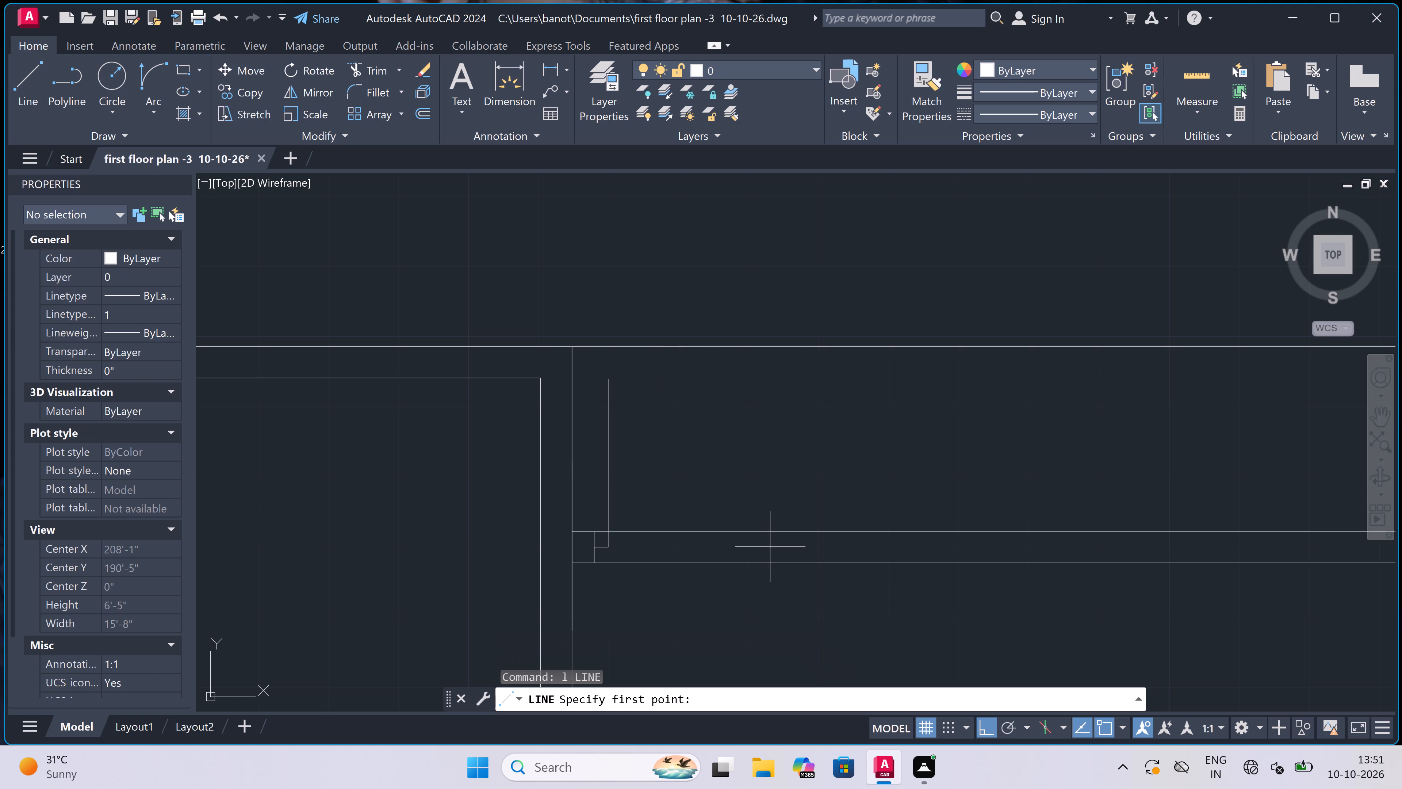
{"action": "left_click", "coordinate": [755, 537]}
{"action": "left_click_drag", "start_coordinate": [755, 555], "coordinate": [759, 557]}
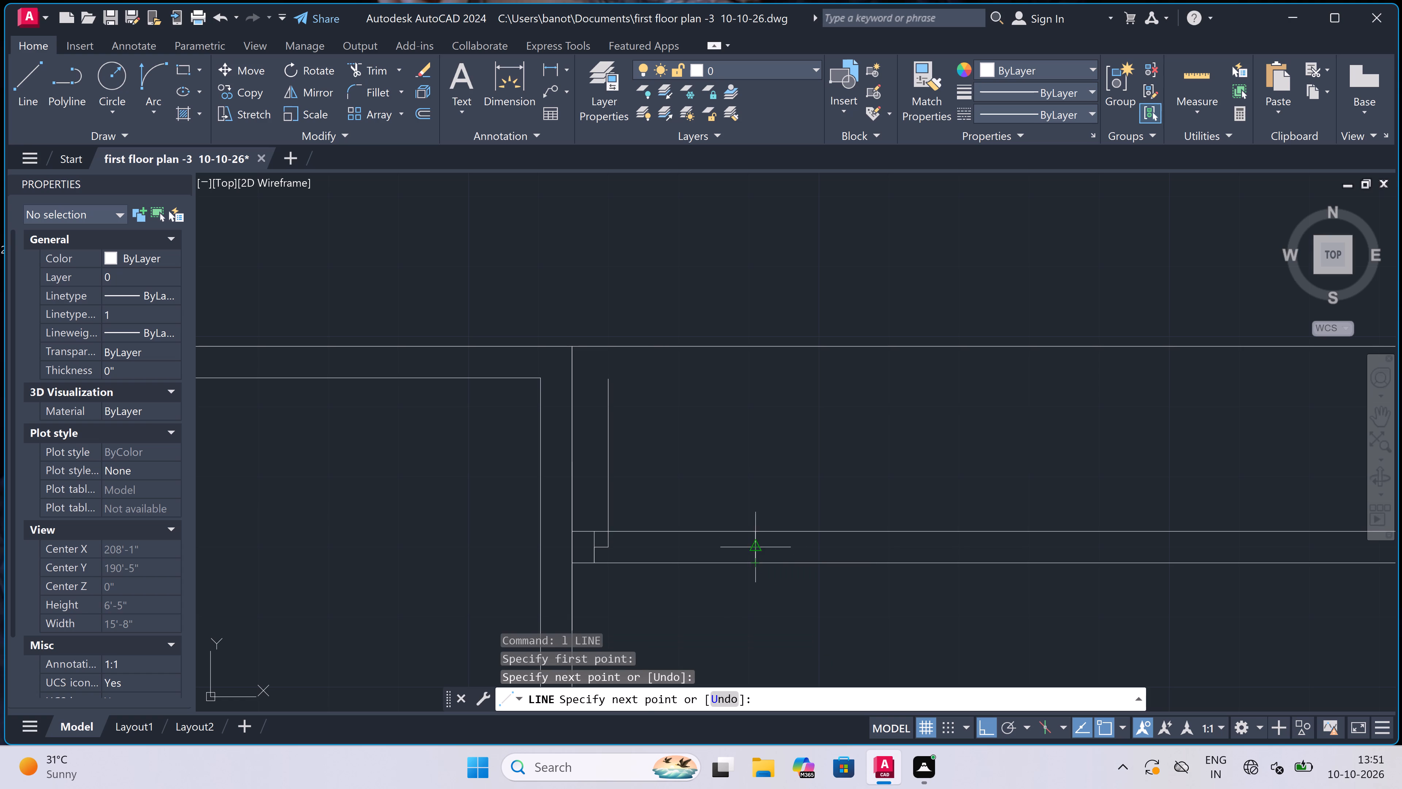
{"action": "left_click", "coordinate": [756, 548]}
{"action": "type", "text": "2\""}
{"action": "key", "text": "space"}
{"action": "key", "text": "Escape"}
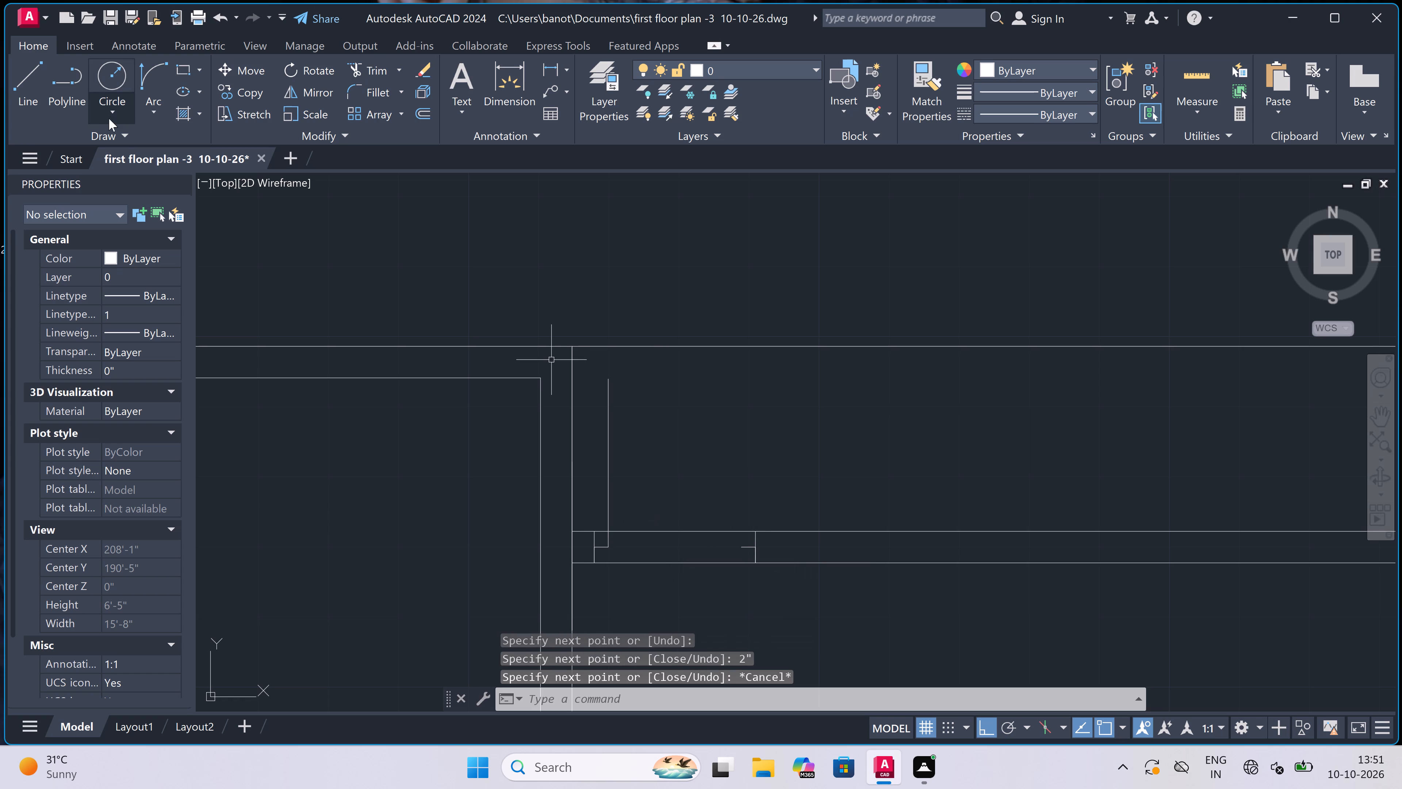
Draw the door swing arc from the upper end of the left room's door leaf to the end of the opposite 2" segment.
{"action": "left_click", "coordinate": [157, 74]}
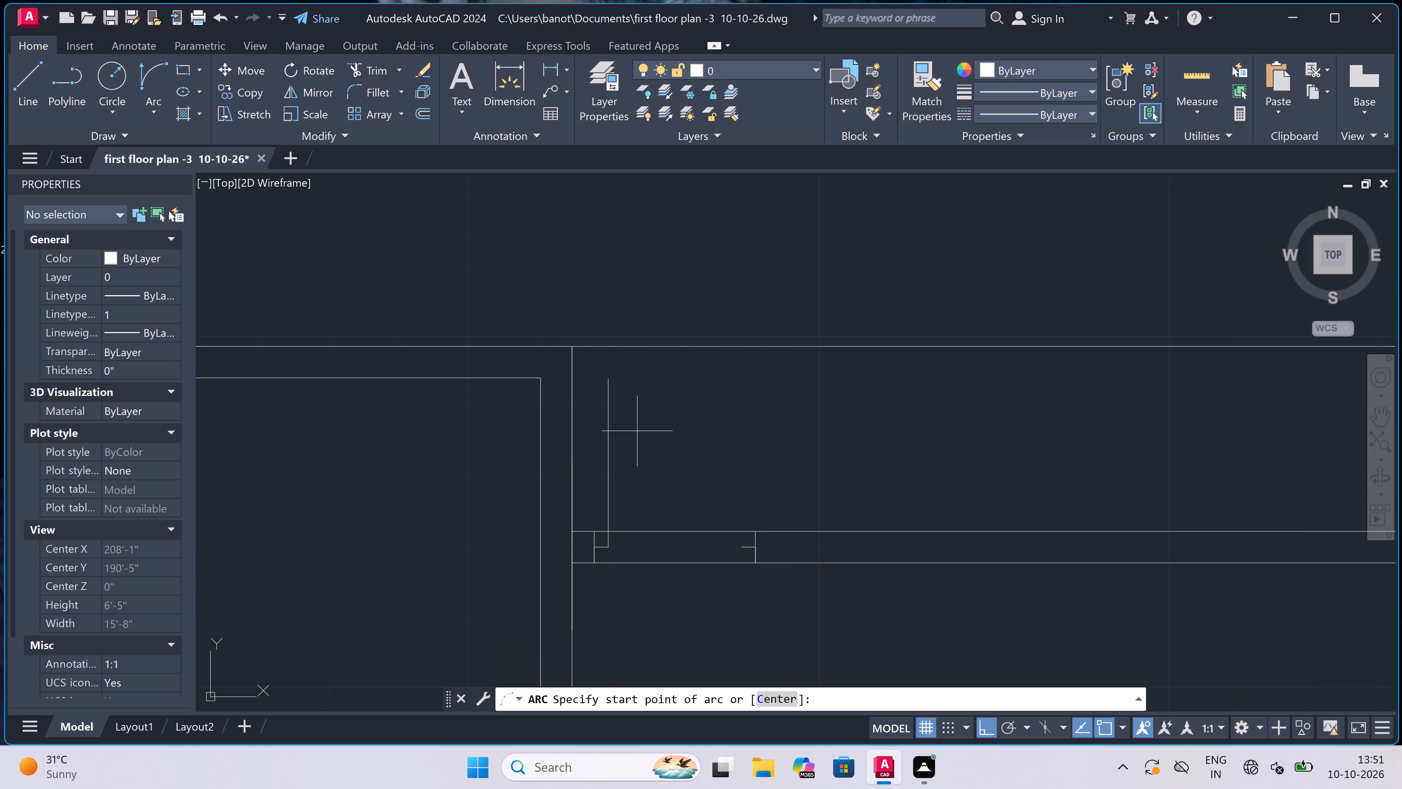
{"action": "left_click", "coordinate": [614, 382]}
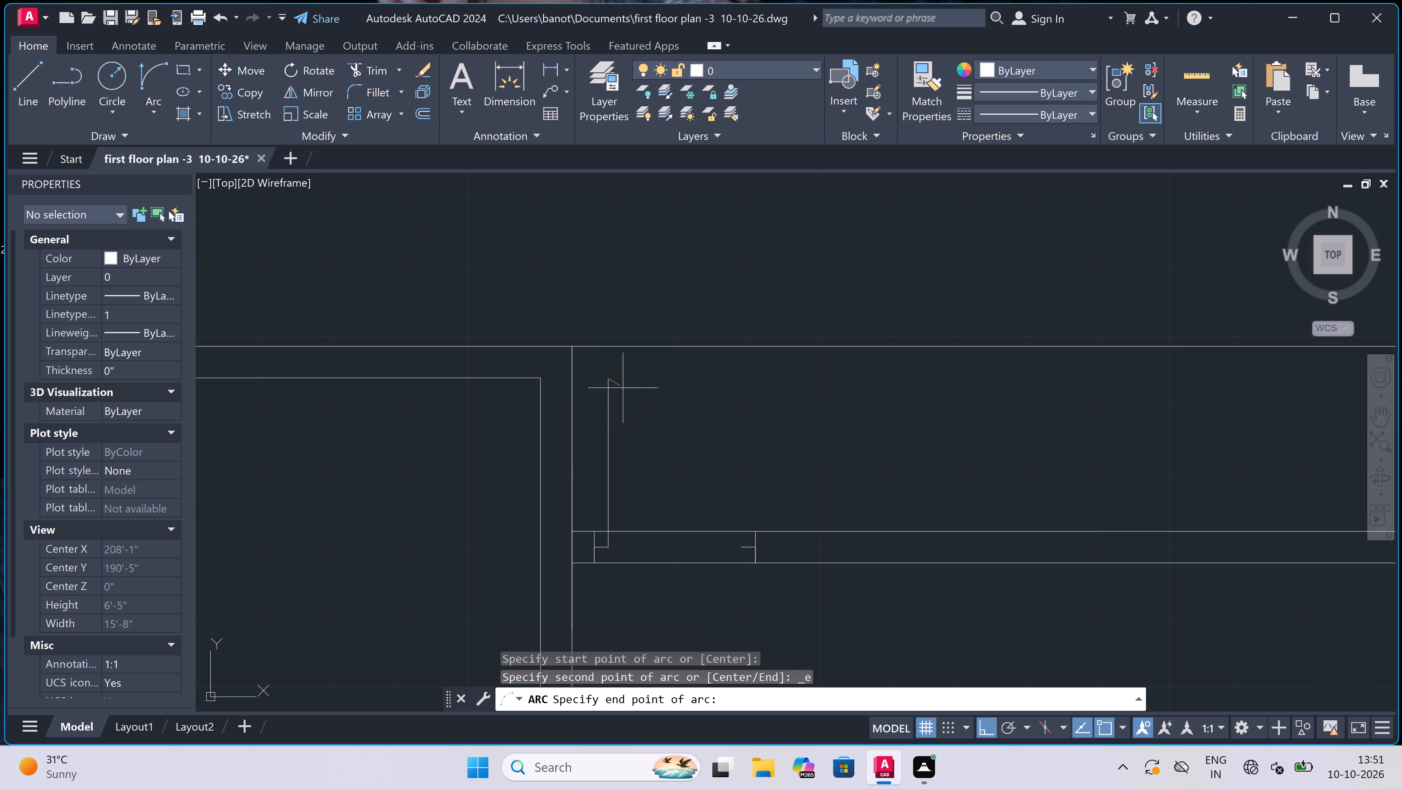
{"action": "left_click", "coordinate": [743, 552]}
{"action": "left_click", "coordinate": [768, 411]}
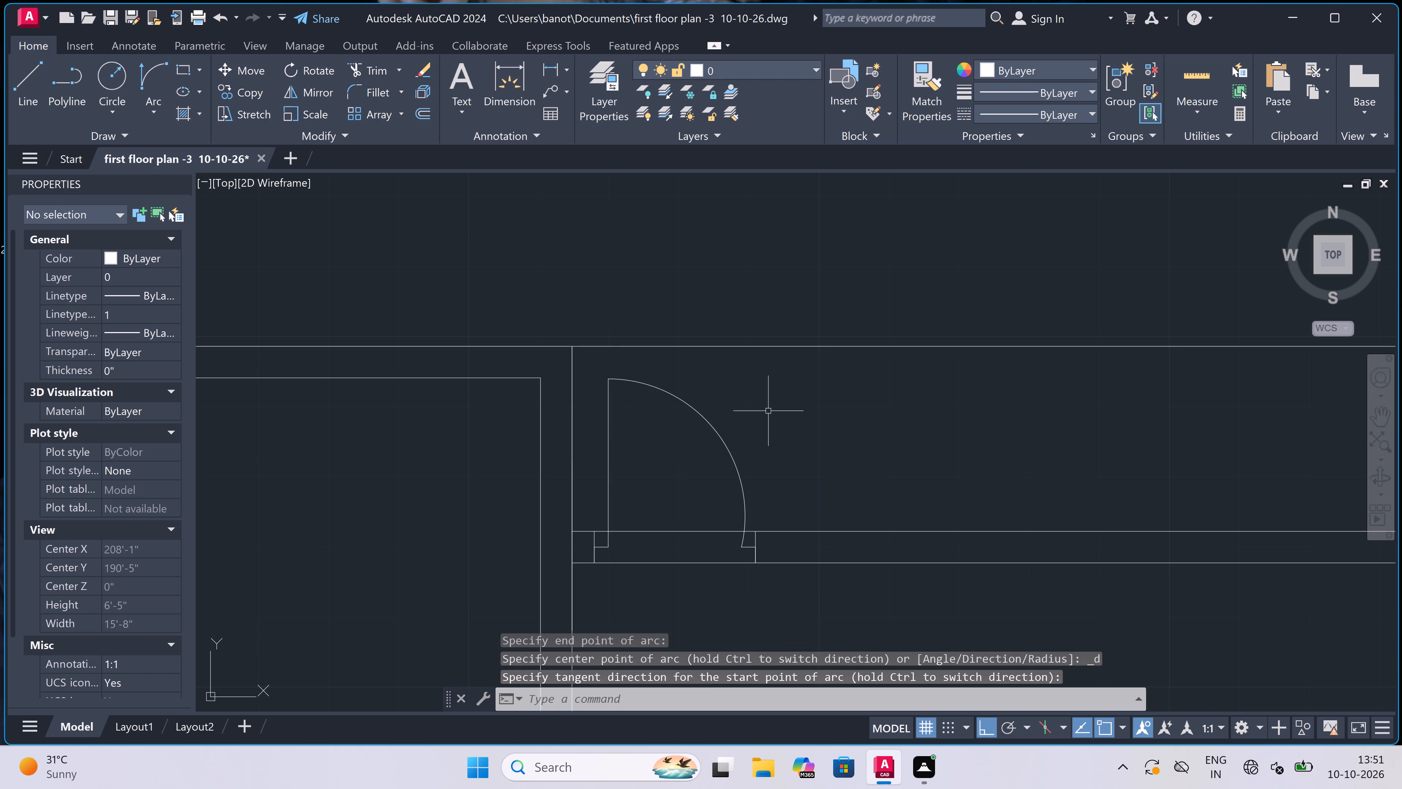
Trim the partition lines between the two jambs to open the doorway in the left upper middle room.
{"action": "scroll", "coordinate": [768, 411], "scroll_direction": "down", "scroll_amount": 5}
{"action": "key", "text": "t"}
{"action": "key", "text": "r"}
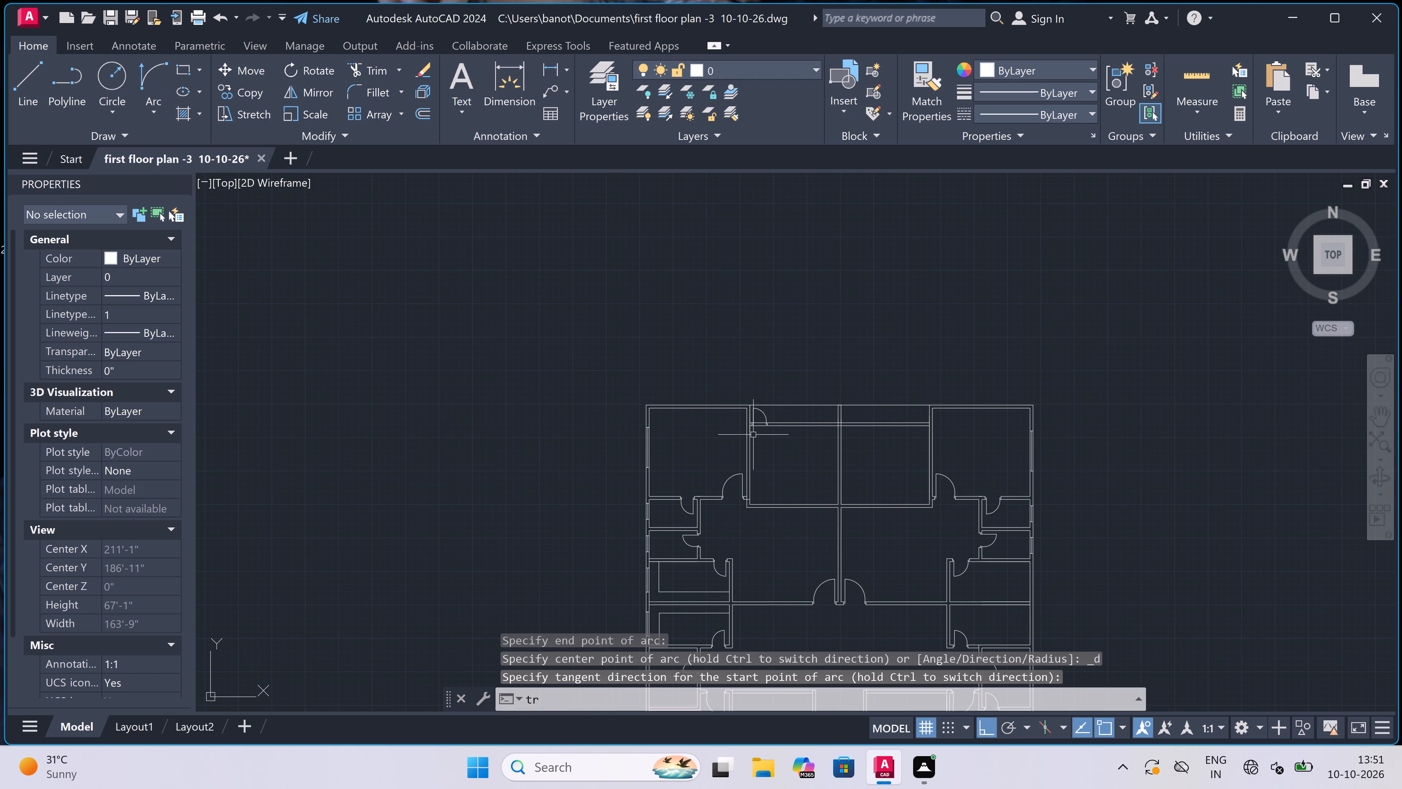
{"action": "key", "text": "space"}
{"action": "scroll", "coordinate": [754, 417], "scroll_direction": "up", "scroll_amount": 3}
{"action": "left_click", "coordinate": [765, 421]}
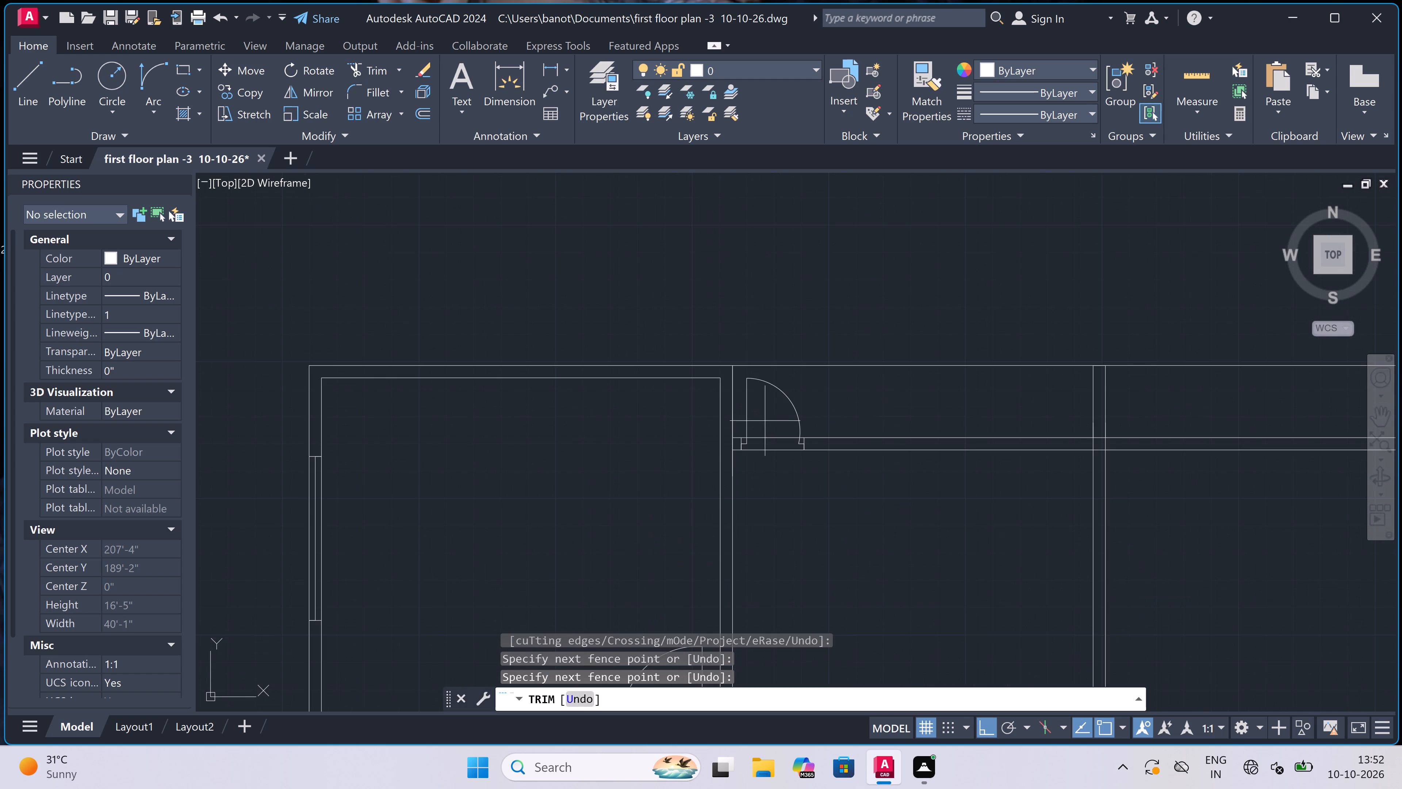
{"action": "left_click", "coordinate": [771, 479]}
{"action": "key", "text": "Escape"}
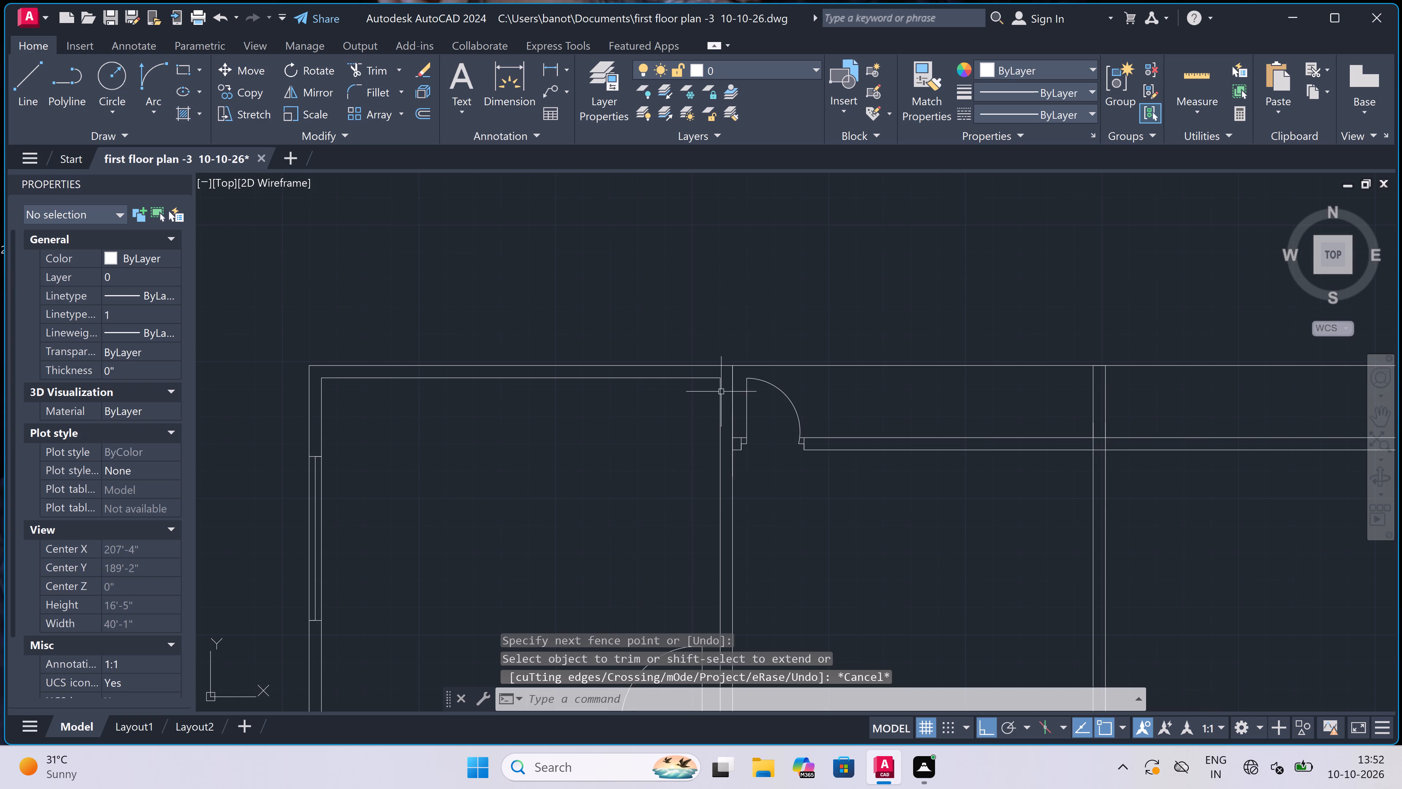
Delete the extra line overlapping the side wall line beside the left upper middle room's new door.
{"action": "scroll", "coordinate": [731, 390], "scroll_direction": "up", "scroll_amount": 2}
{"action": "left_click", "coordinate": [731, 390]}
{"action": "key", "text": "Delete"}
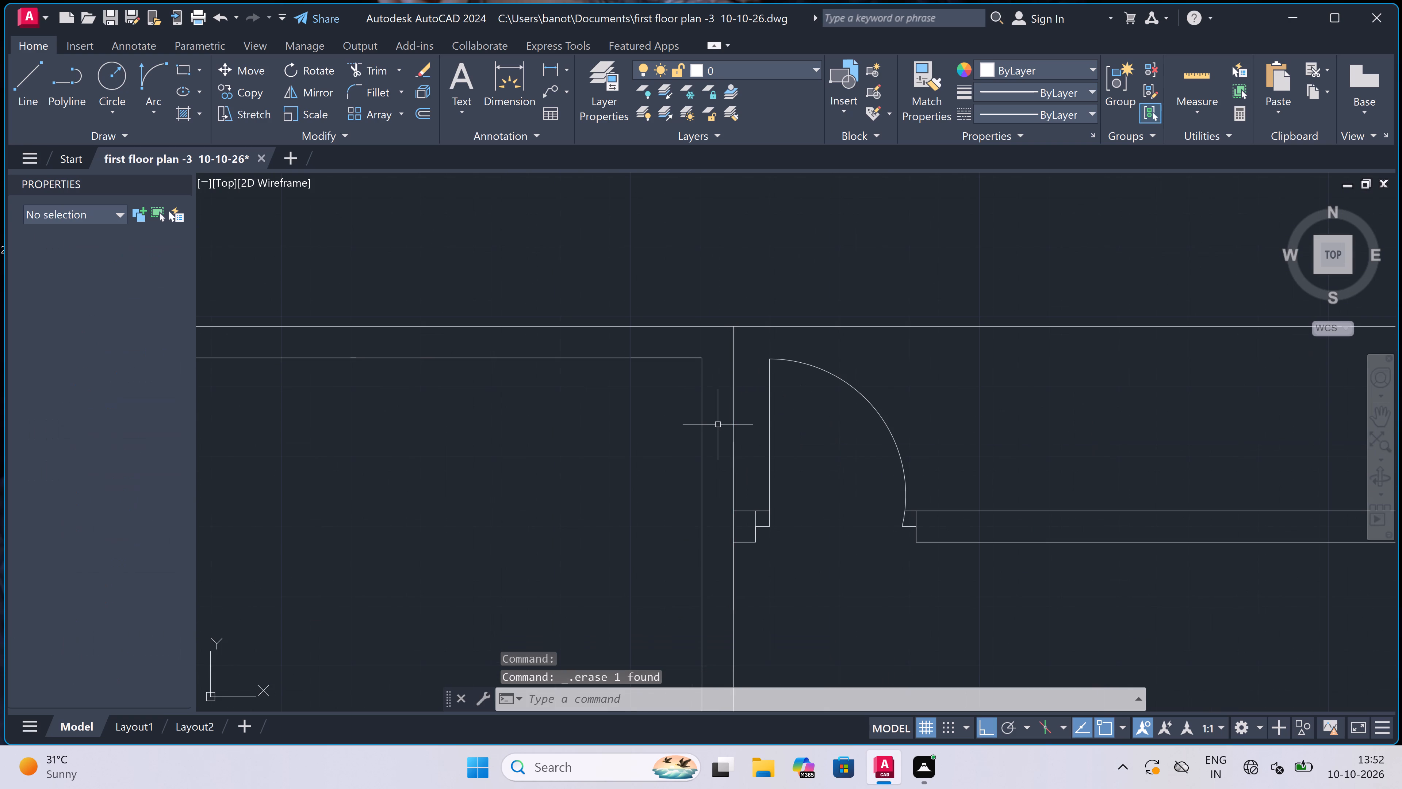
Draw a jamb across the right room's partition near its side wall, continuing from its midpoint 2" left and 2' straight up.
{"action": "scroll", "coordinate": [728, 402], "scroll_direction": "down", "scroll_amount": 4}
{"action": "scroll", "coordinate": [1152, 415], "scroll_direction": "up", "scroll_amount": 2}
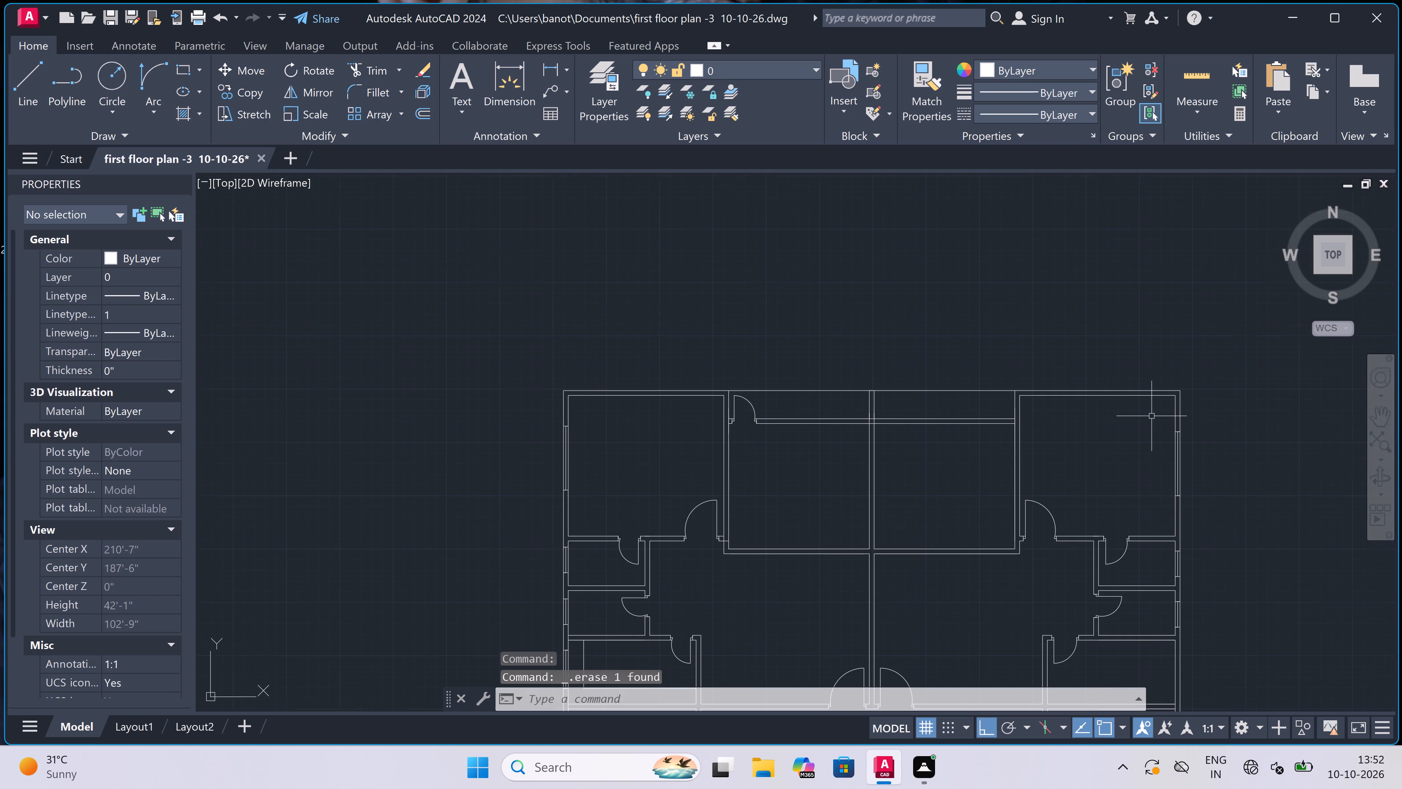
{"action": "key", "text": "l"}
{"action": "key", "text": "space"}
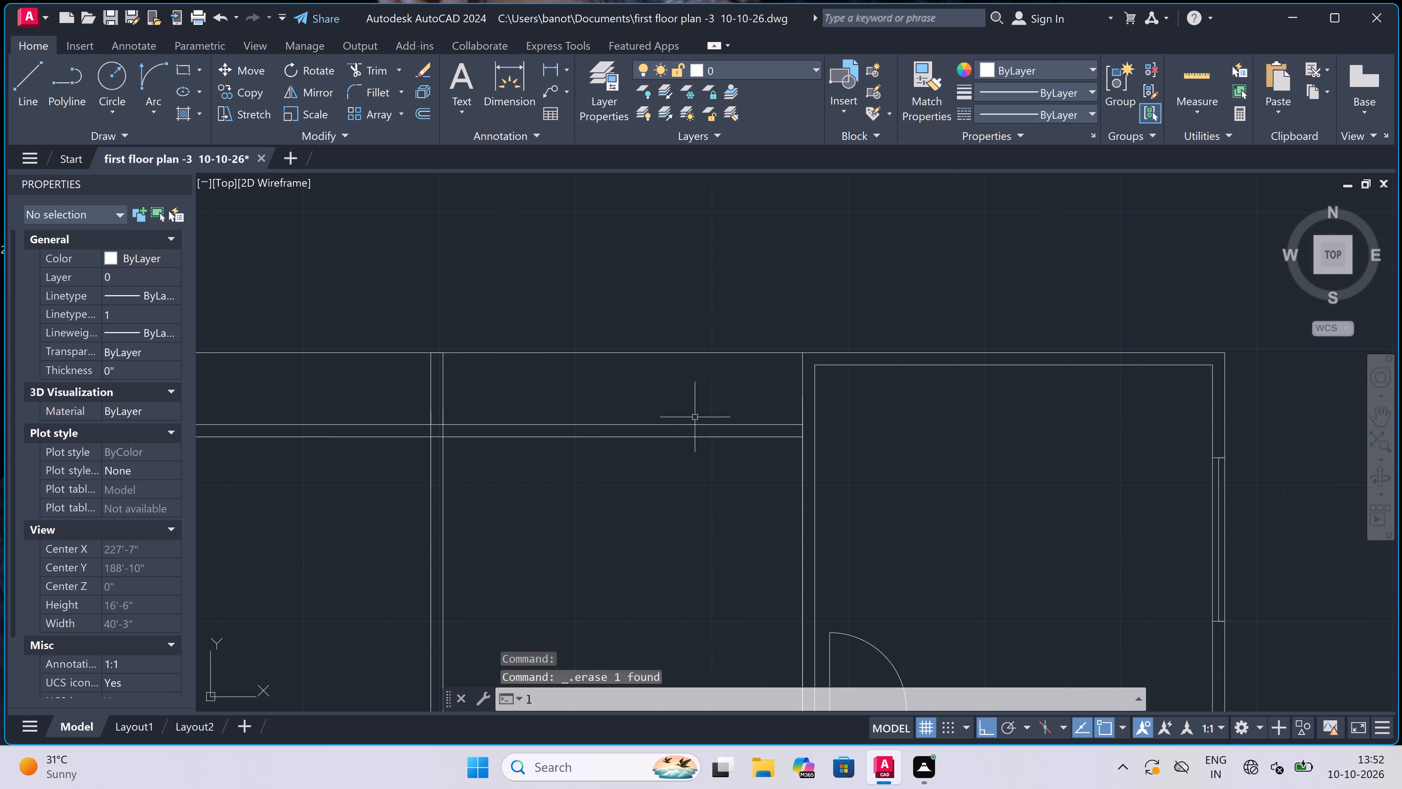
{"action": "scroll", "coordinate": [769, 419], "scroll_direction": "down", "scroll_amount": 1}
{"action": "scroll", "coordinate": [773, 418], "scroll_direction": "up", "scroll_amount": 2}
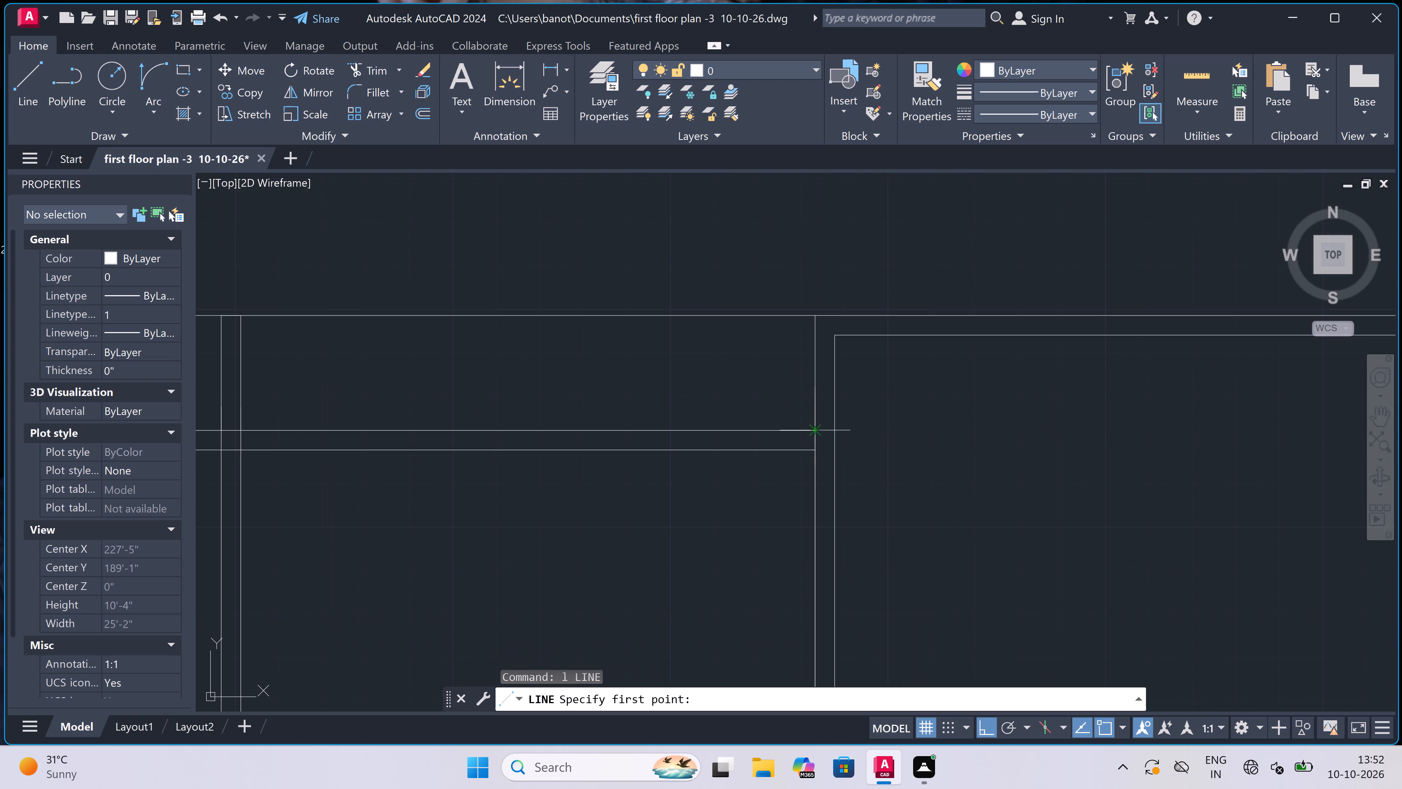
{"action": "scroll", "coordinate": [785, 433], "scroll_direction": "up", "scroll_amount": 2}
{"action": "left_click", "coordinate": [797, 425]}
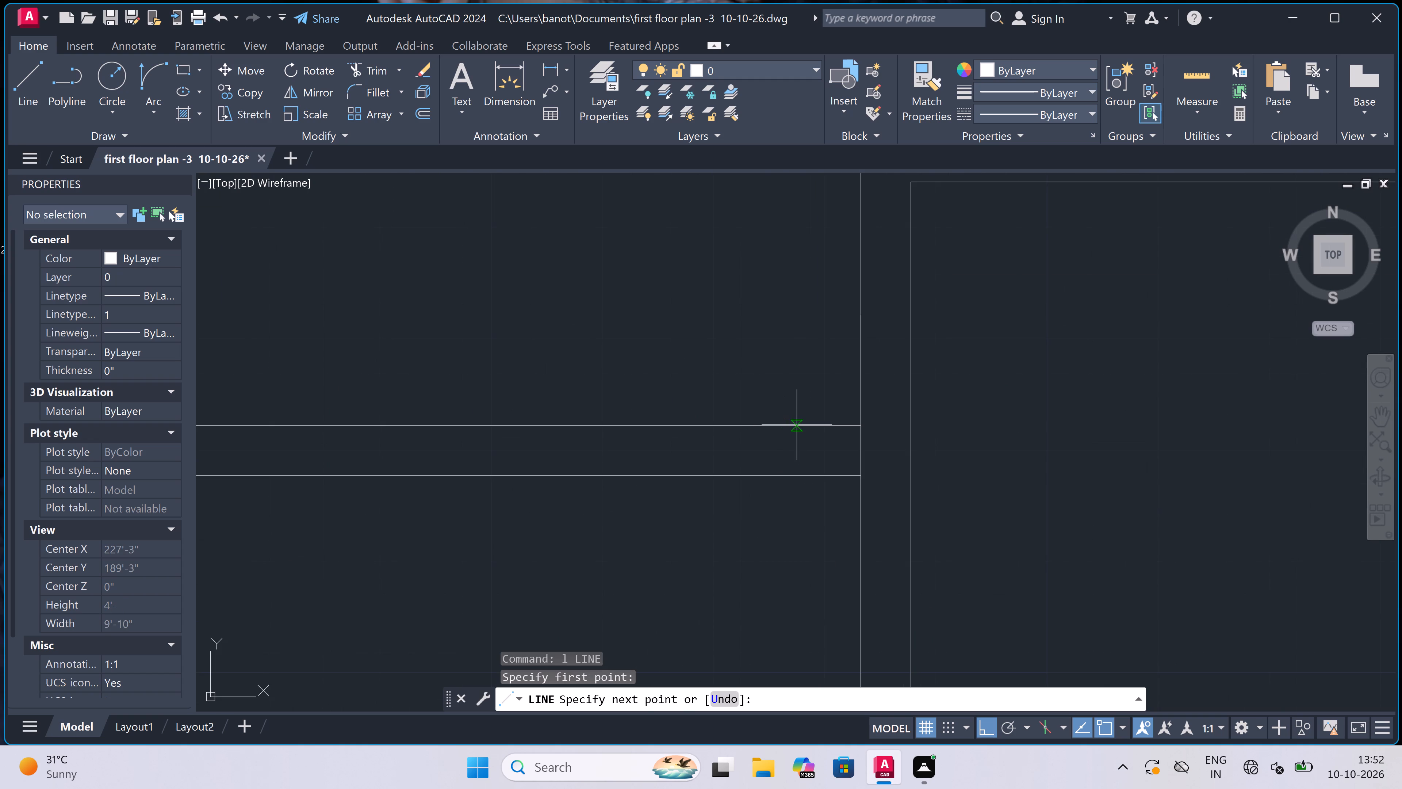
{"action": "left_click", "coordinate": [789, 480]}
{"action": "left_click", "coordinate": [797, 447]}
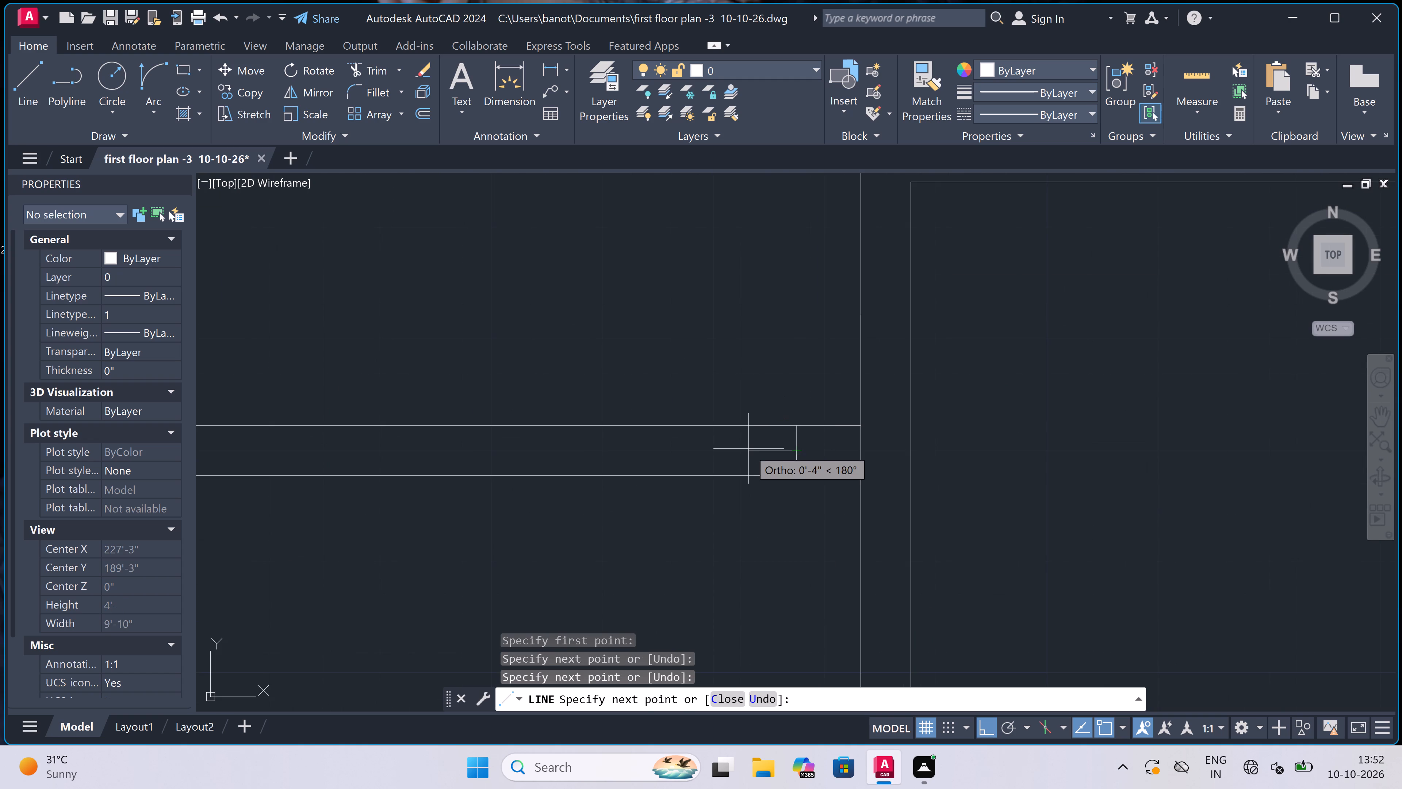
{"action": "type", "text": "2\""}
{"action": "key", "text": "space"}
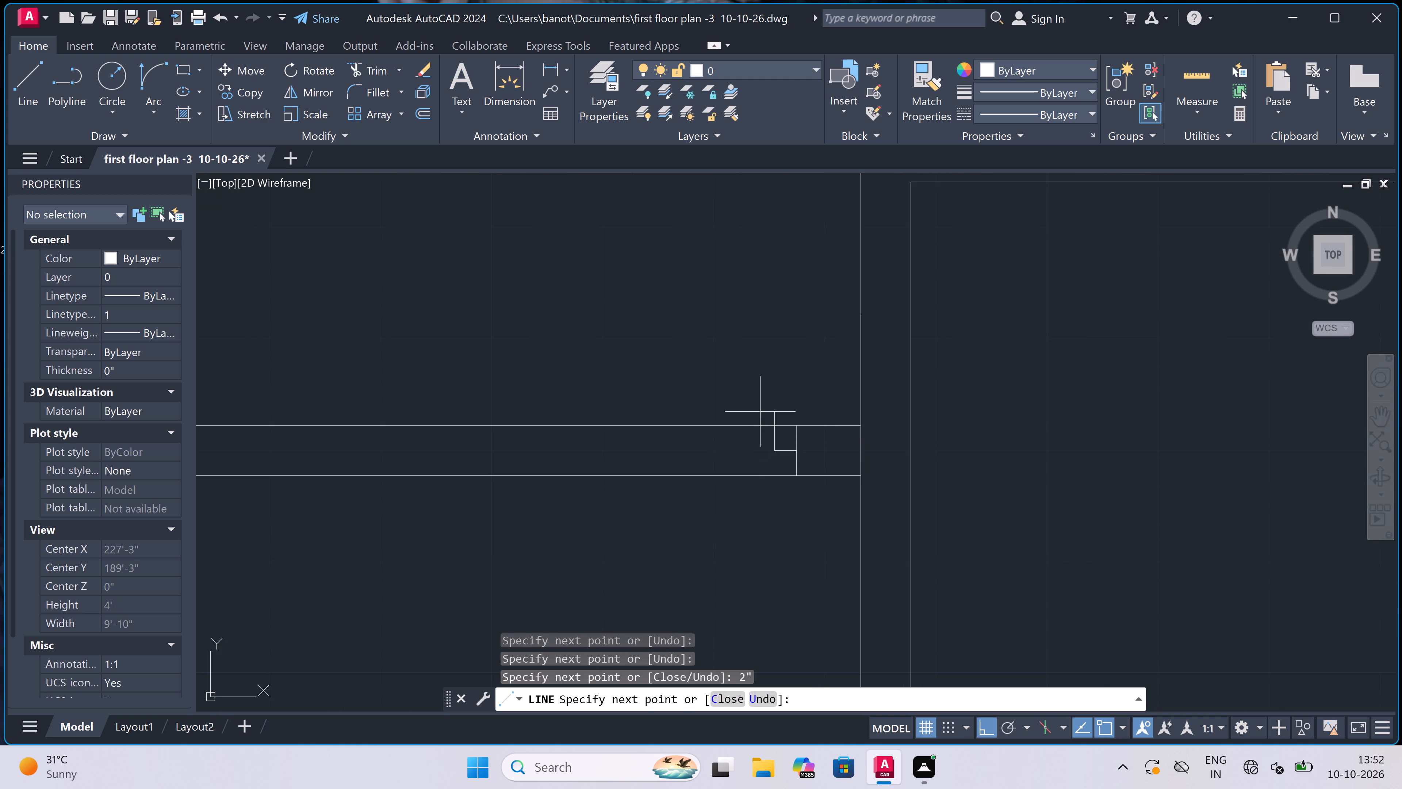
{"action": "type", "text": "2'"}
{"action": "key", "text": "space"}
{"action": "key", "text": "Escape"}
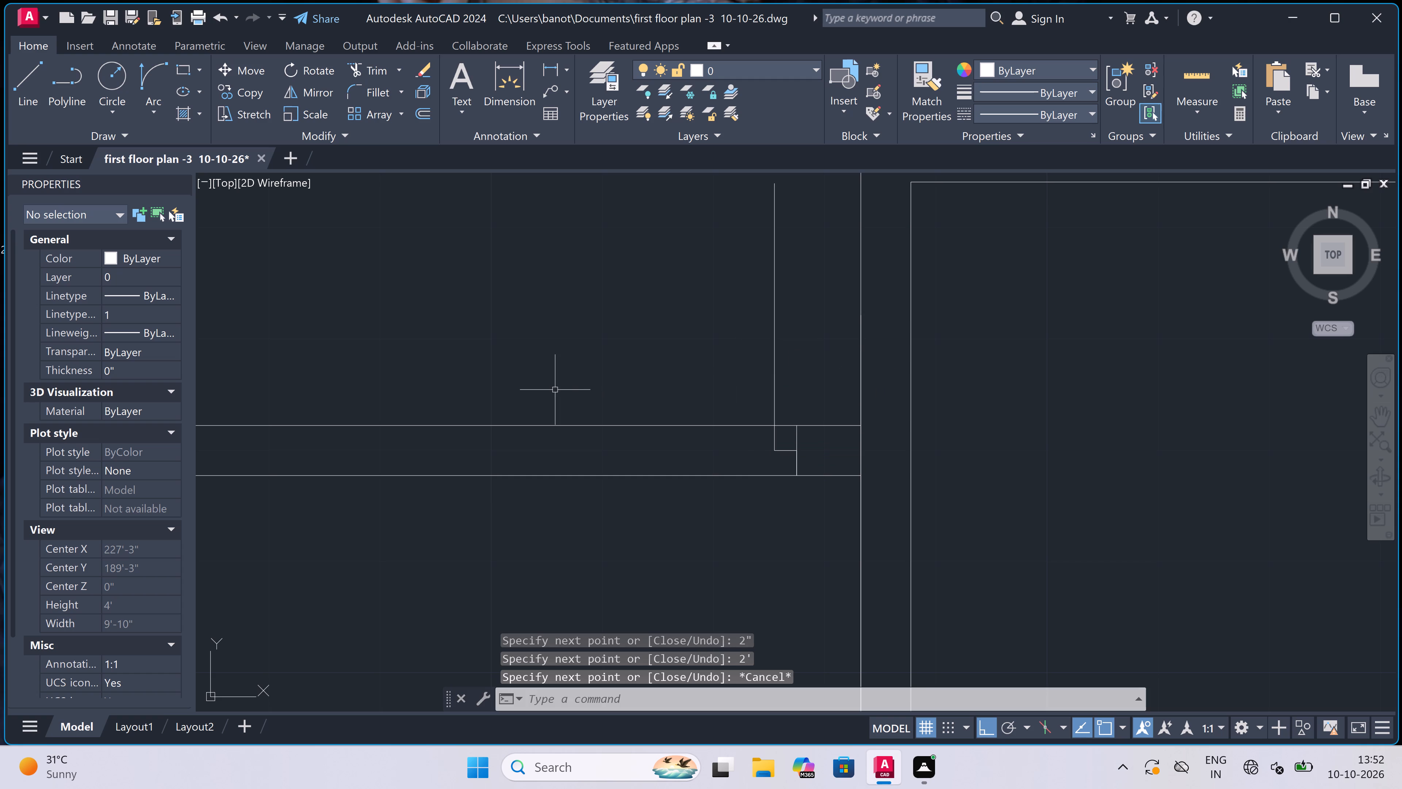
Draw the opposite jamb across the right room's partition, with a 2" segment from its midpoint toward the door leaf.
{"action": "key", "text": "space"}
{"action": "left_click", "coordinate": [543, 427]}
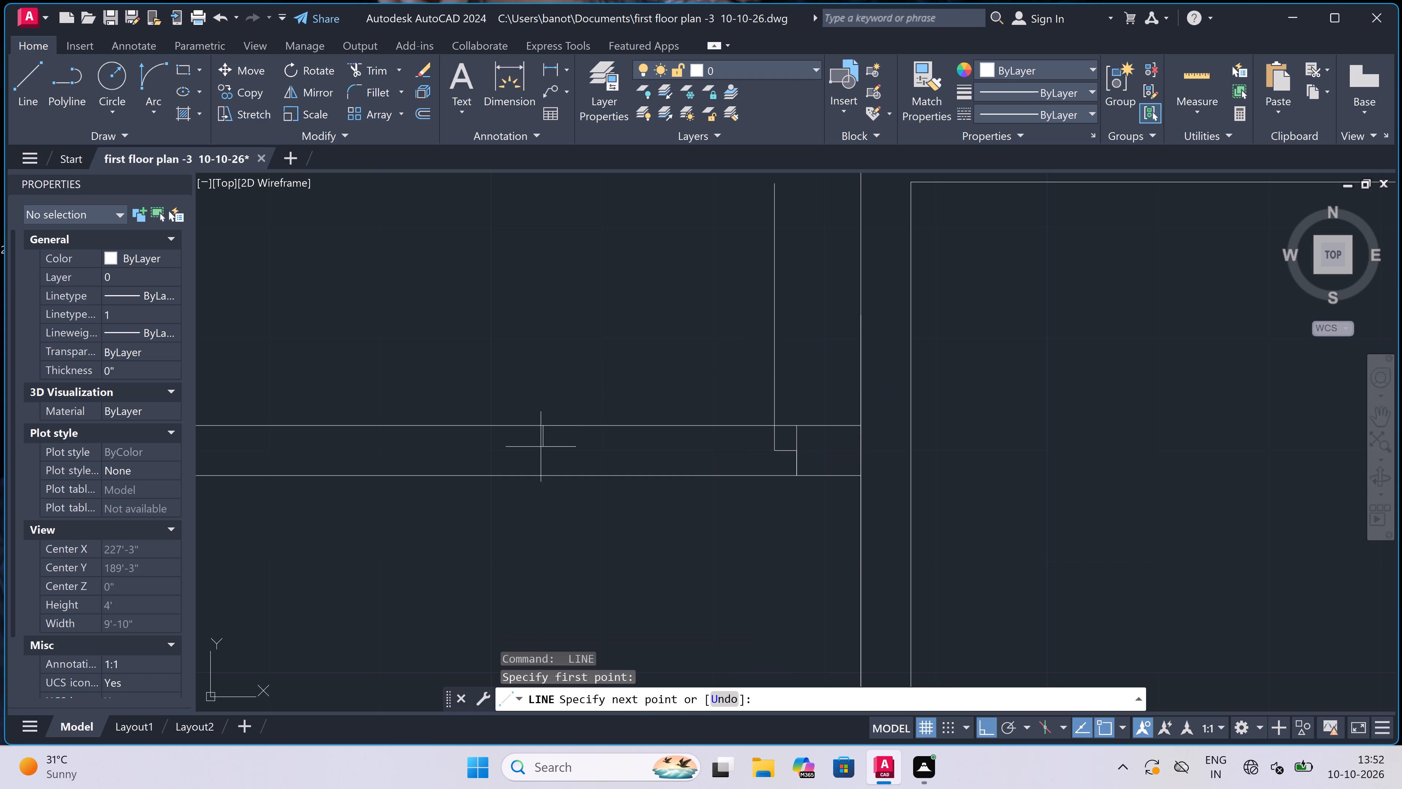
{"action": "double_click", "coordinate": [536, 474]}
{"action": "left_click", "coordinate": [538, 454]}
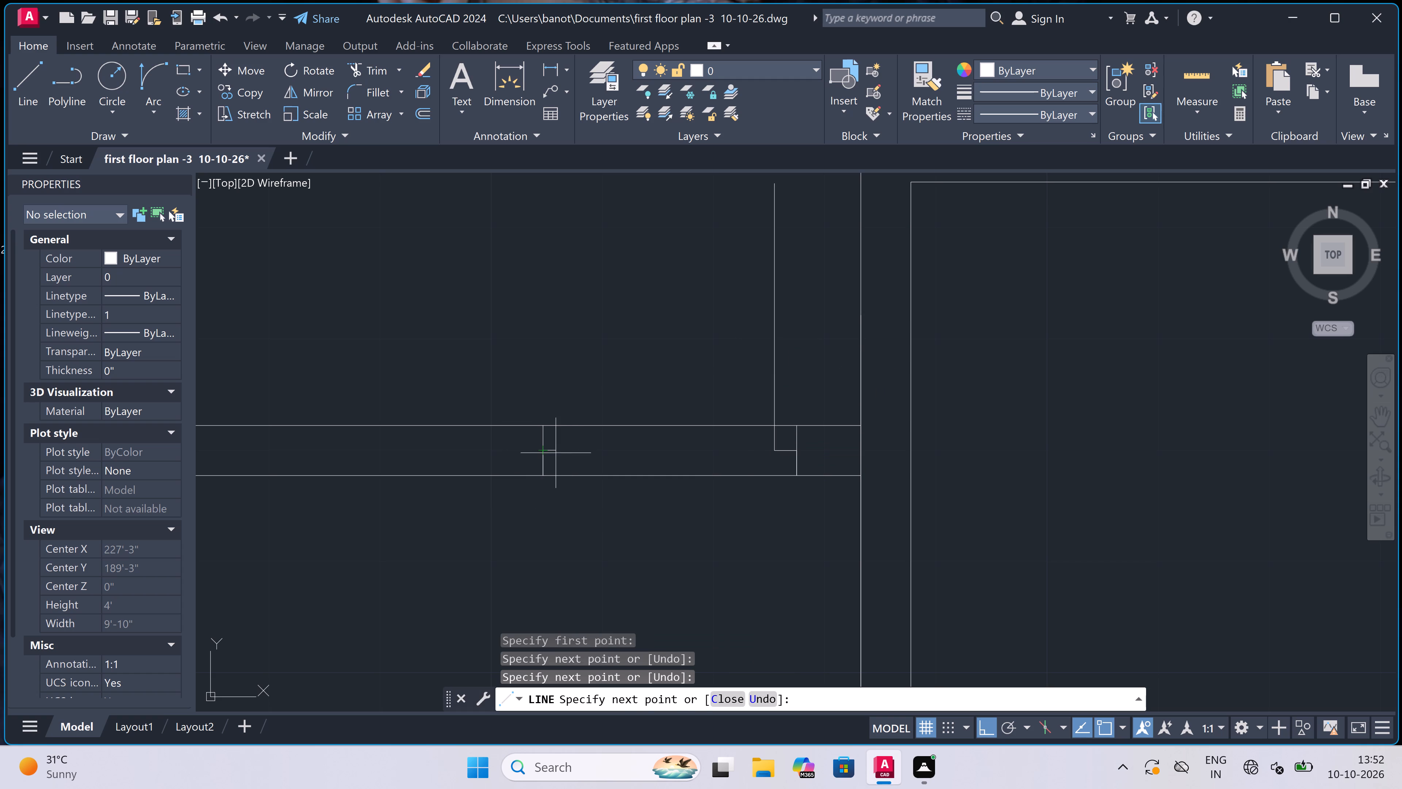
{"action": "type", "text": "2\""}
{"action": "key", "text": "space"}
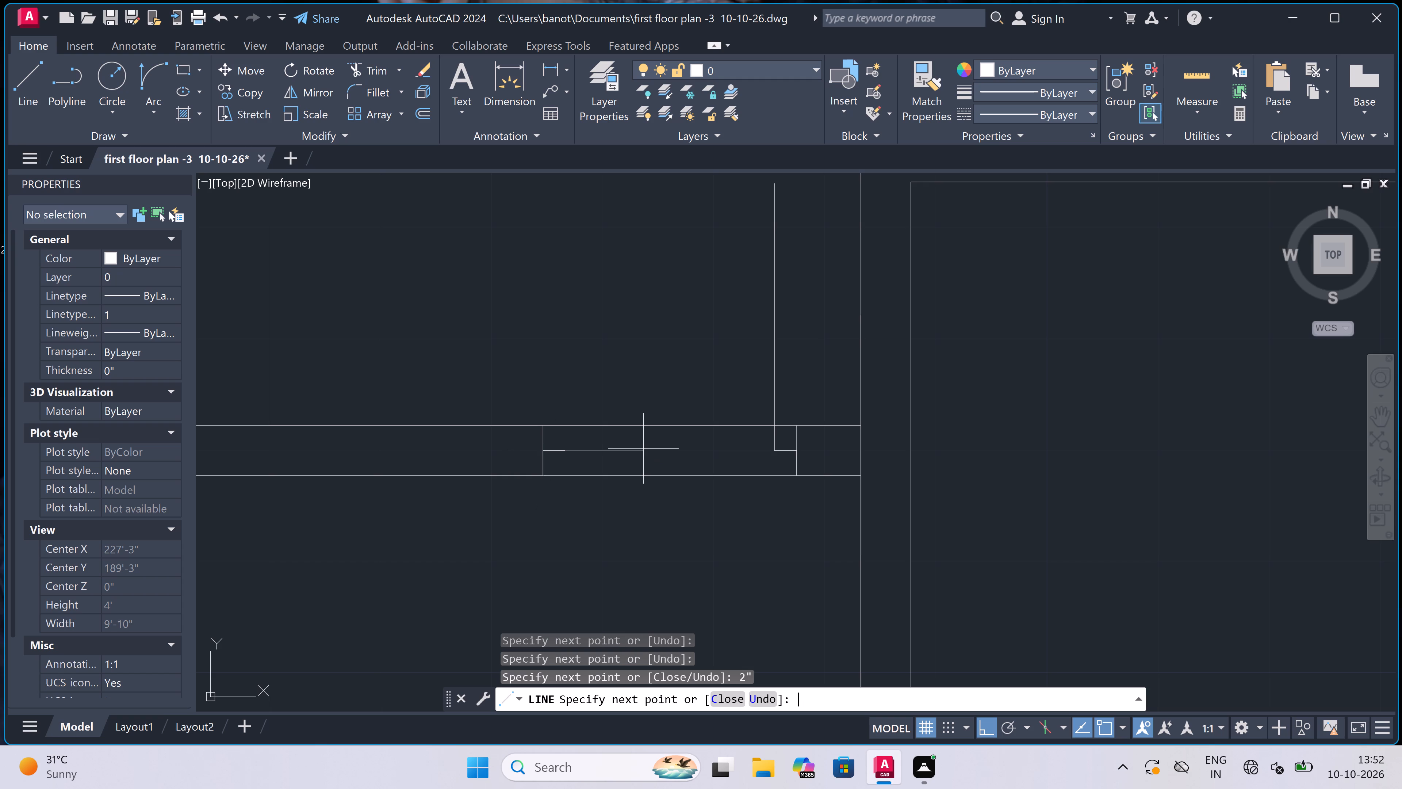
{"action": "key", "text": "Escape"}
Draw the right upper middle room's door swing arc from the leaf's top end to the opposite jamb's 2" segment, starting horizontally.
{"action": "scroll", "coordinate": [643, 449], "scroll_direction": "down", "scroll_amount": 2}
{"action": "scroll", "coordinate": [647, 408], "scroll_direction": "up", "scroll_amount": 1}
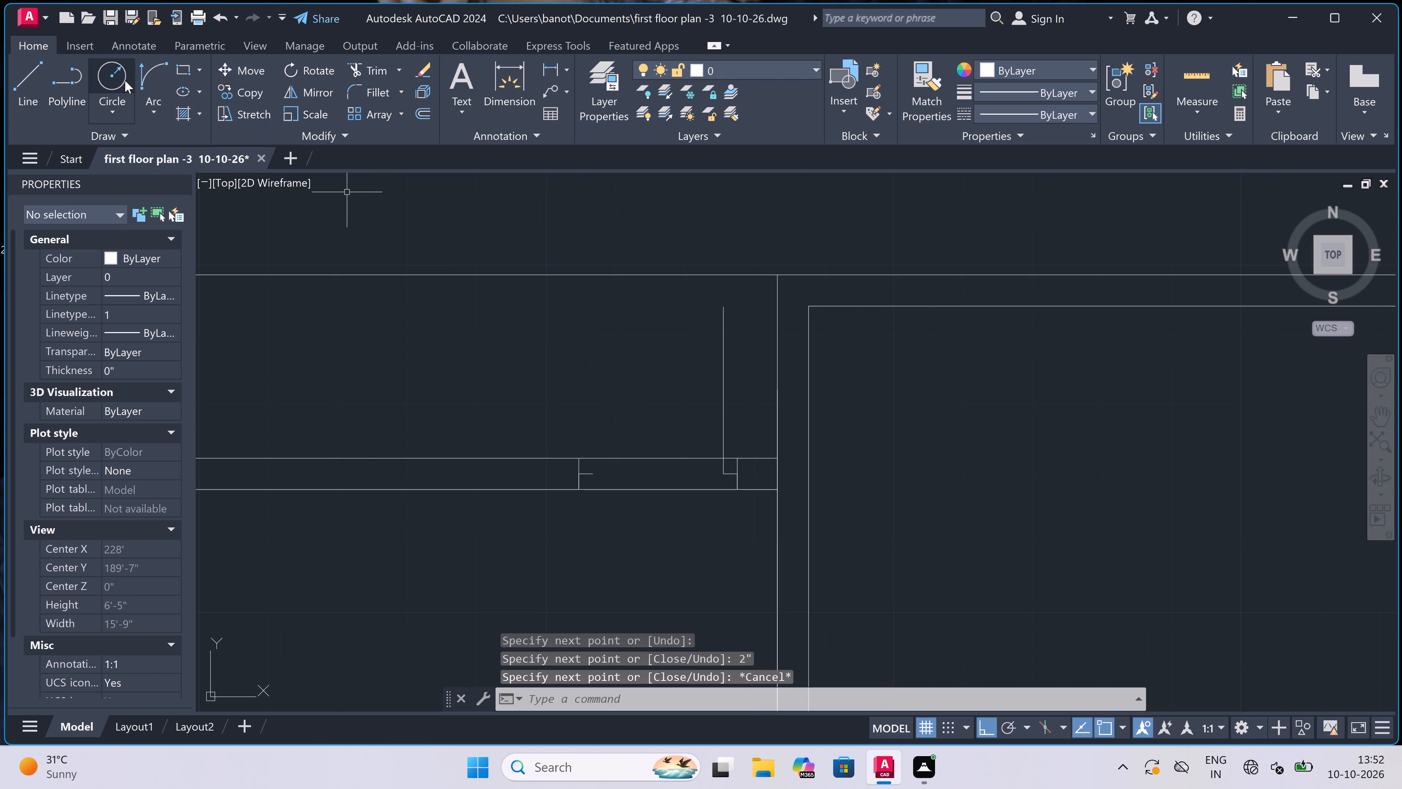
{"action": "left_click", "coordinate": [153, 68]}
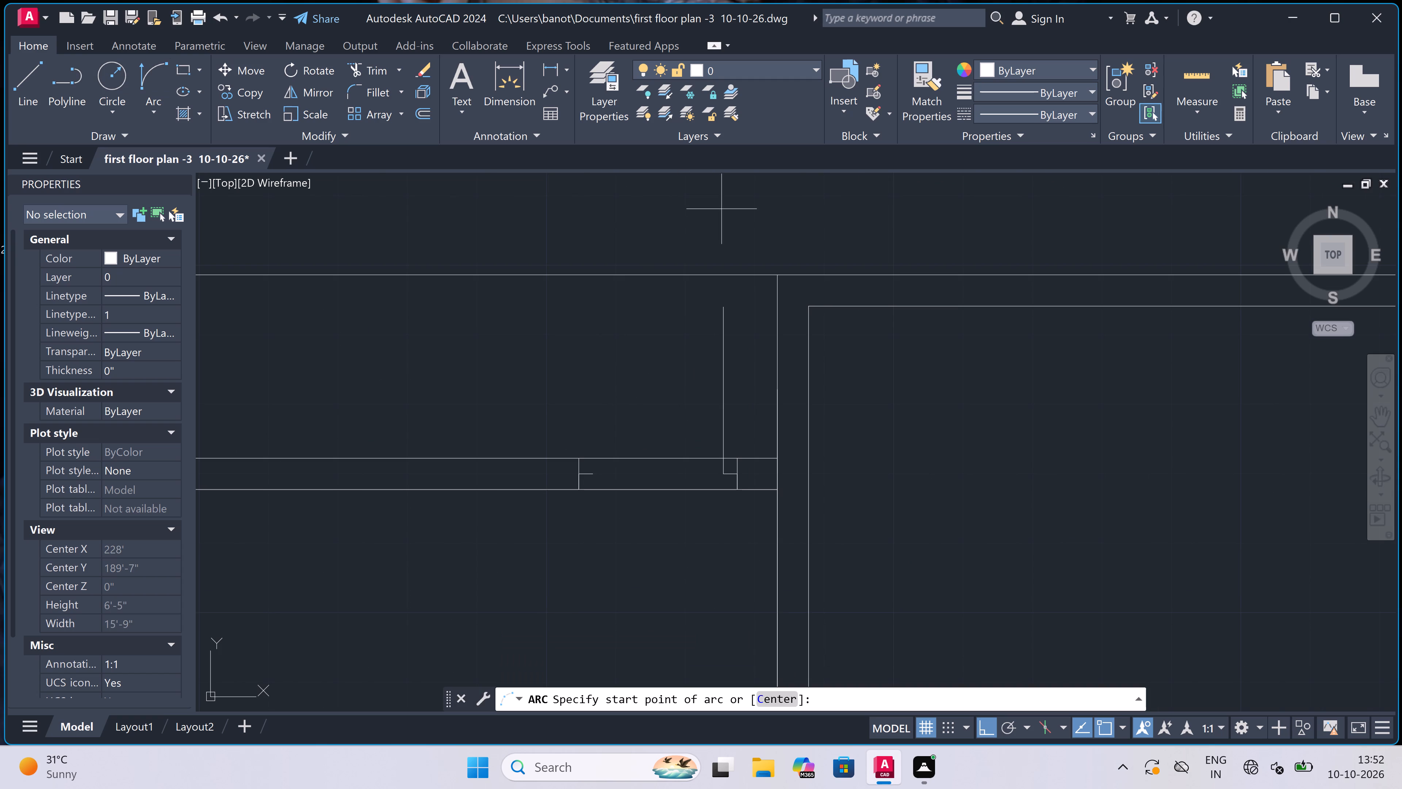
{"action": "left_click", "coordinate": [725, 306]}
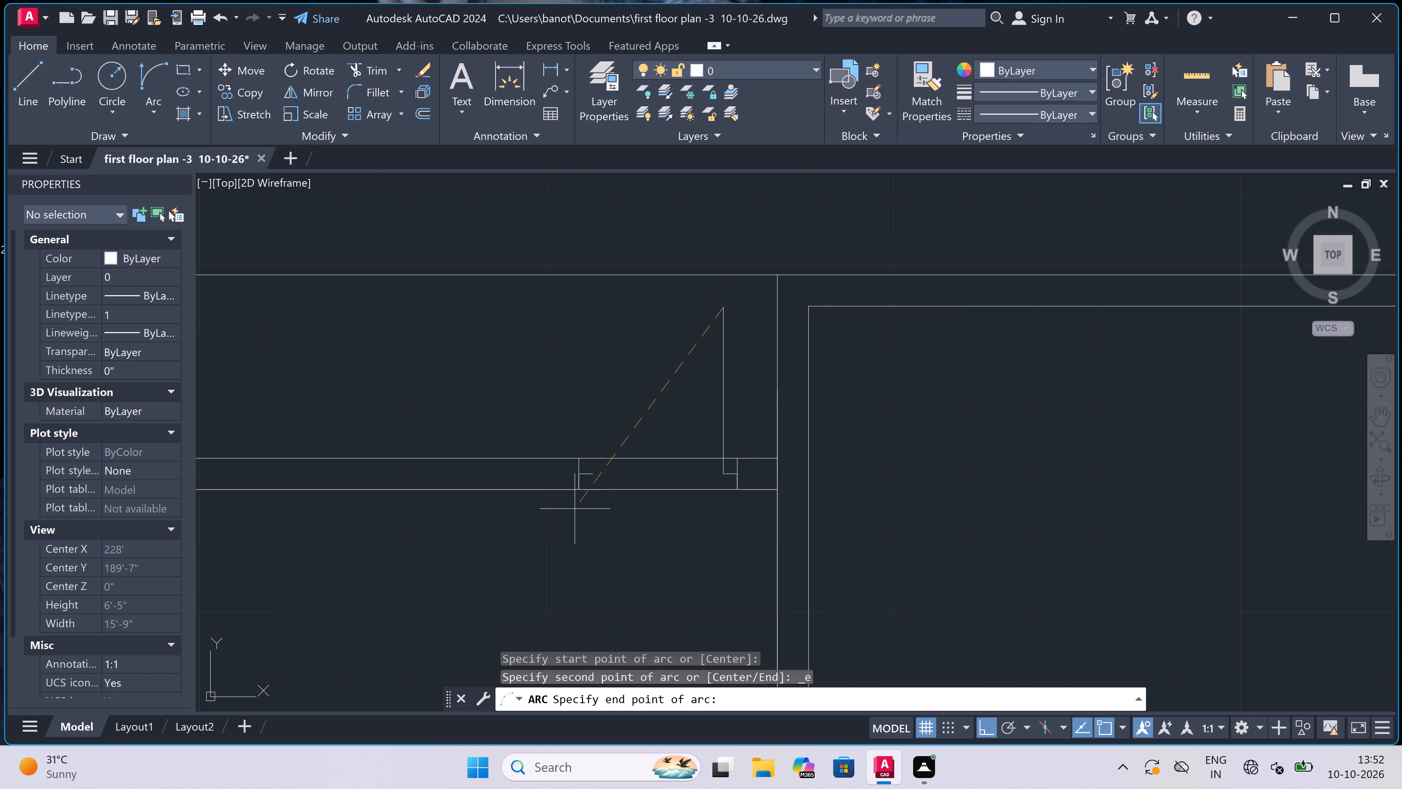
{"action": "left_click", "coordinate": [596, 476]}
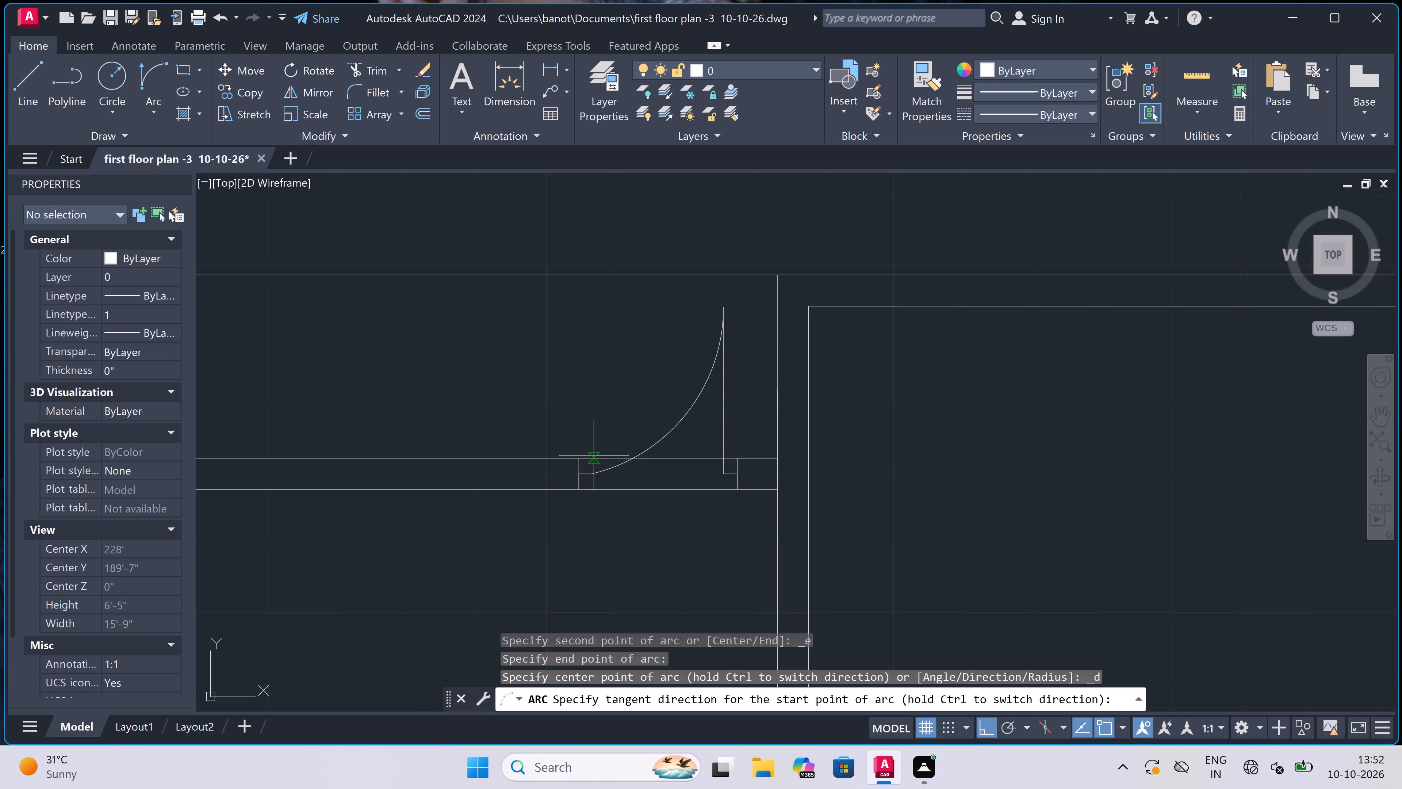
{"action": "double_click", "coordinate": [570, 355]}
Trim the partition lines between the two jambs to open the doorway in the right upper middle room.
{"action": "key", "text": "t"}
{"action": "key", "text": "r"}
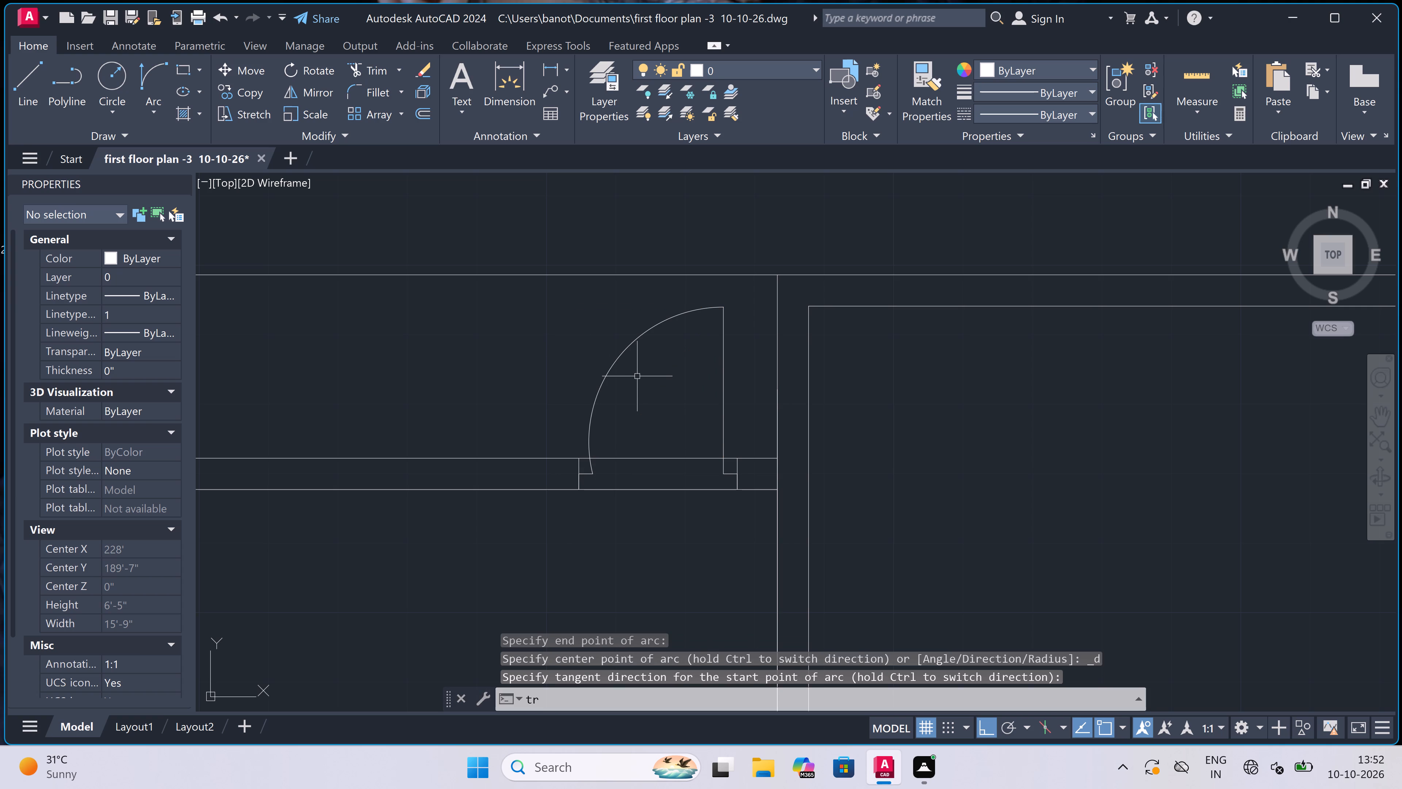
{"action": "key", "text": "space"}
{"action": "scroll", "coordinate": [653, 388], "scroll_direction": "down", "scroll_amount": 2}
{"action": "double_click", "coordinate": [654, 388]}
{"action": "left_click", "coordinate": [654, 476]}
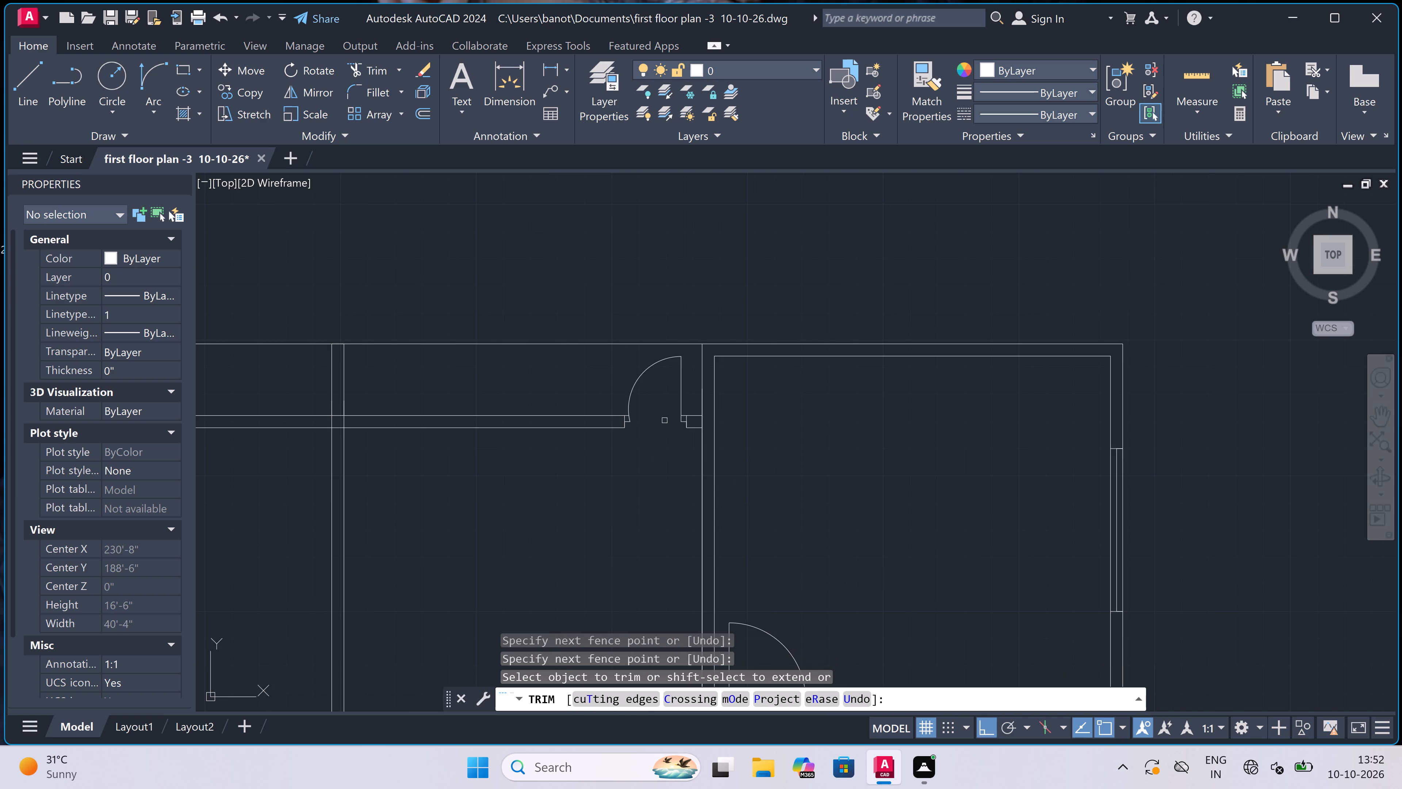
{"action": "scroll", "coordinate": [669, 399], "scroll_direction": "down", "scroll_amount": 4}
{"action": "scroll", "coordinate": [627, 391], "scroll_direction": "up", "scroll_amount": 3}
{"action": "scroll", "coordinate": [576, 419], "scroll_direction": "down", "scroll_amount": 2}
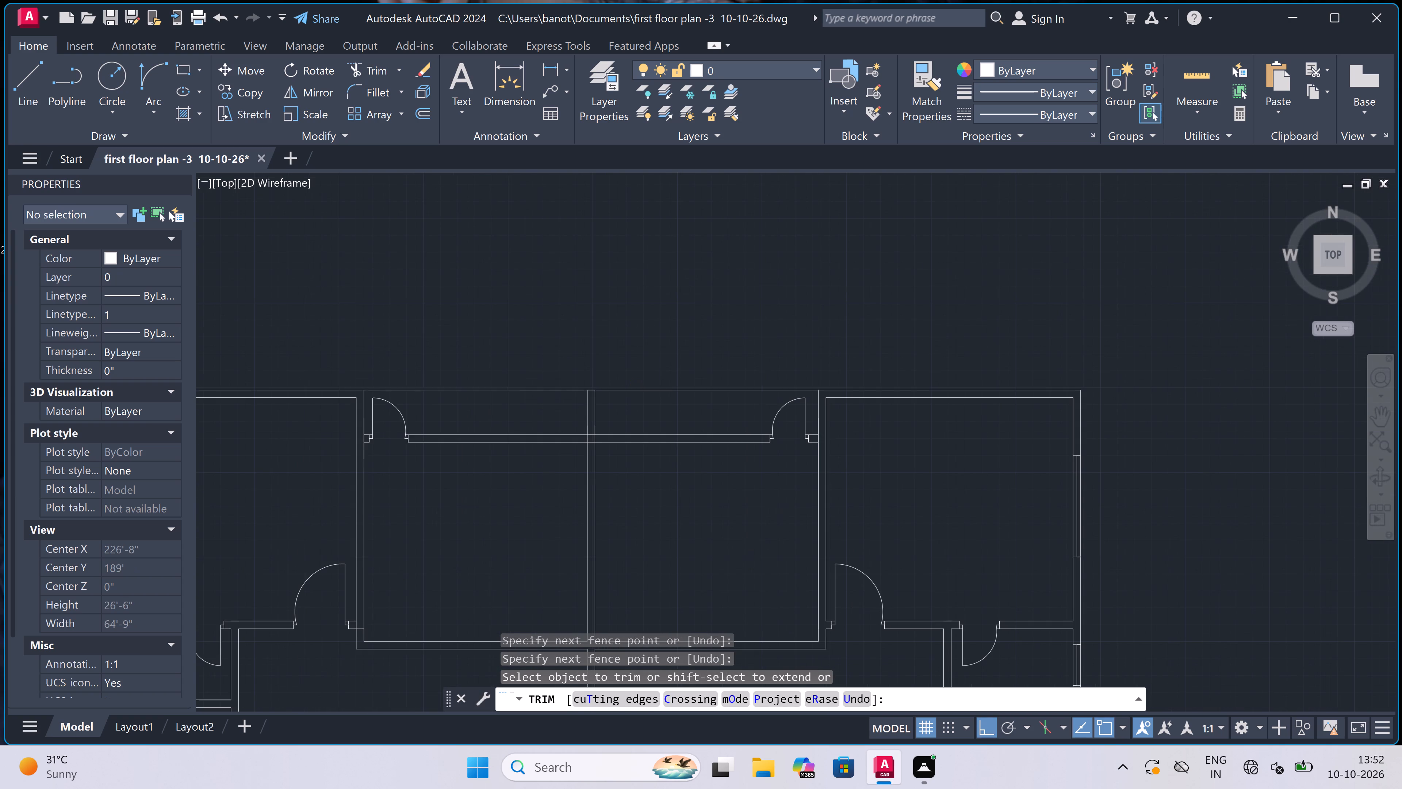
{"action": "scroll", "coordinate": [576, 419], "scroll_direction": "down", "scroll_amount": 2}
{"action": "scroll", "coordinate": [559, 418], "scroll_direction": "up", "scroll_amount": 3}
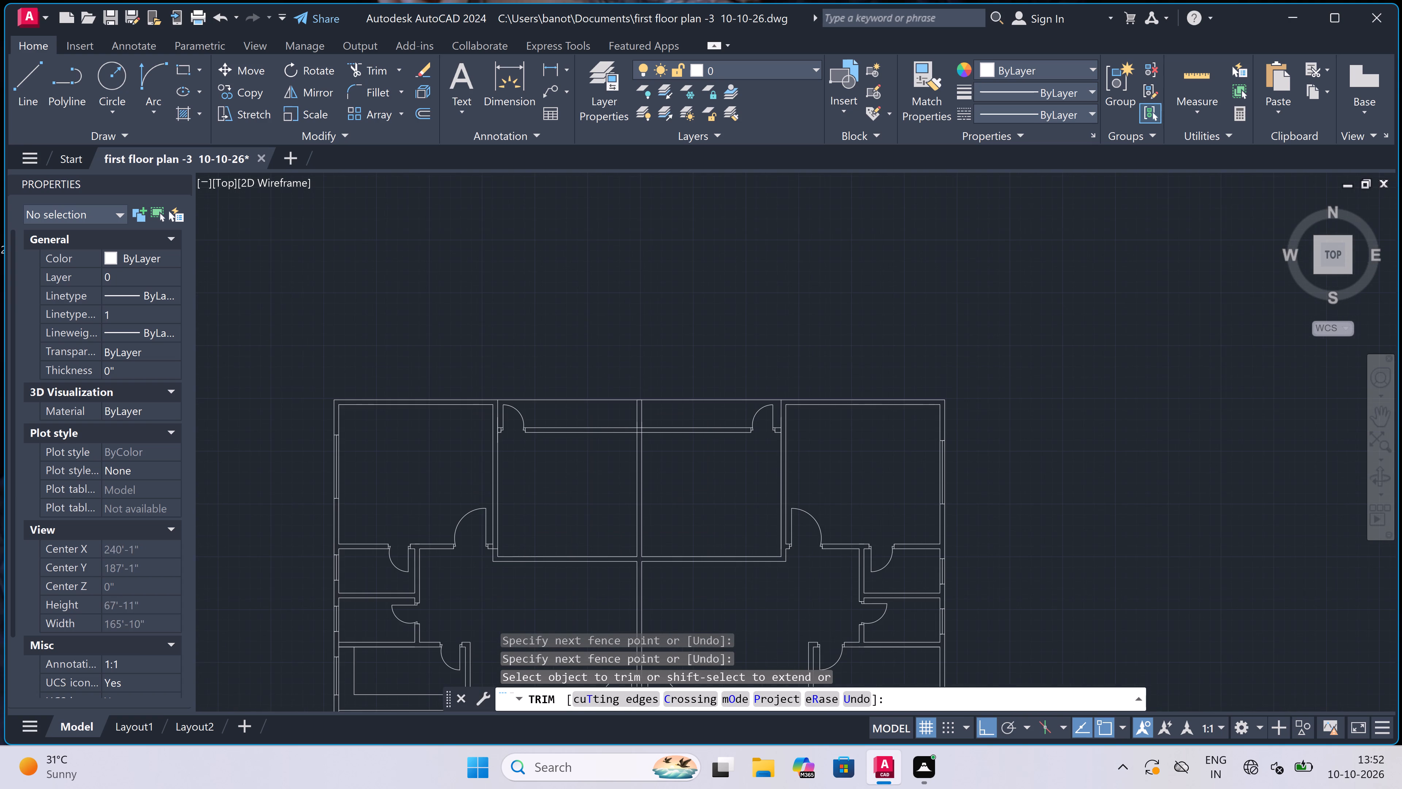
{"action": "scroll", "coordinate": [625, 429], "scroll_direction": "up", "scroll_amount": 2}
{"action": "scroll", "coordinate": [670, 416], "scroll_direction": "down", "scroll_amount": 2}
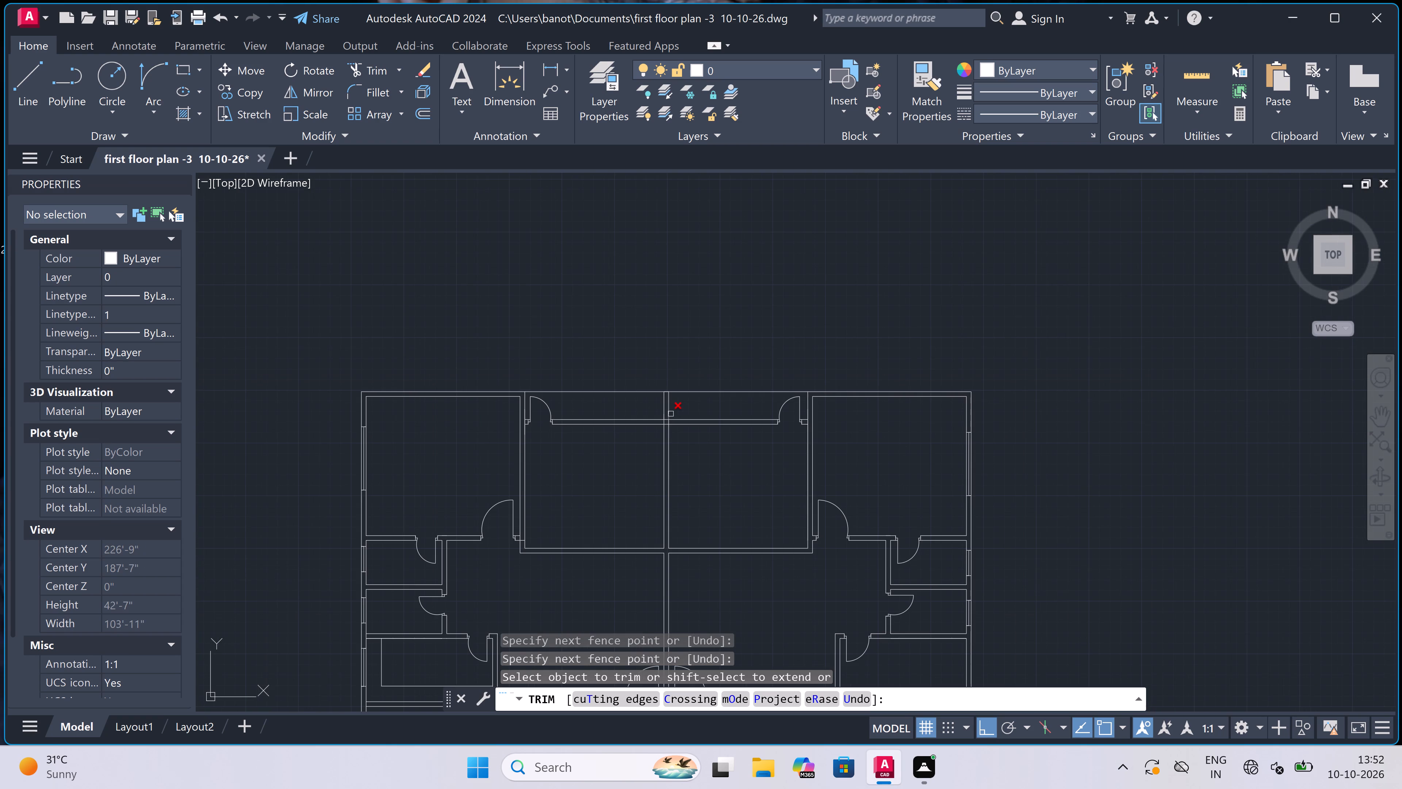
{"action": "key", "text": "Escape"}
Draw a 2' window in the left outer wall of the small room with the side door, with end lines and a centre line.
{"action": "scroll", "coordinate": [867, 397], "scroll_direction": "down", "scroll_amount": 2}
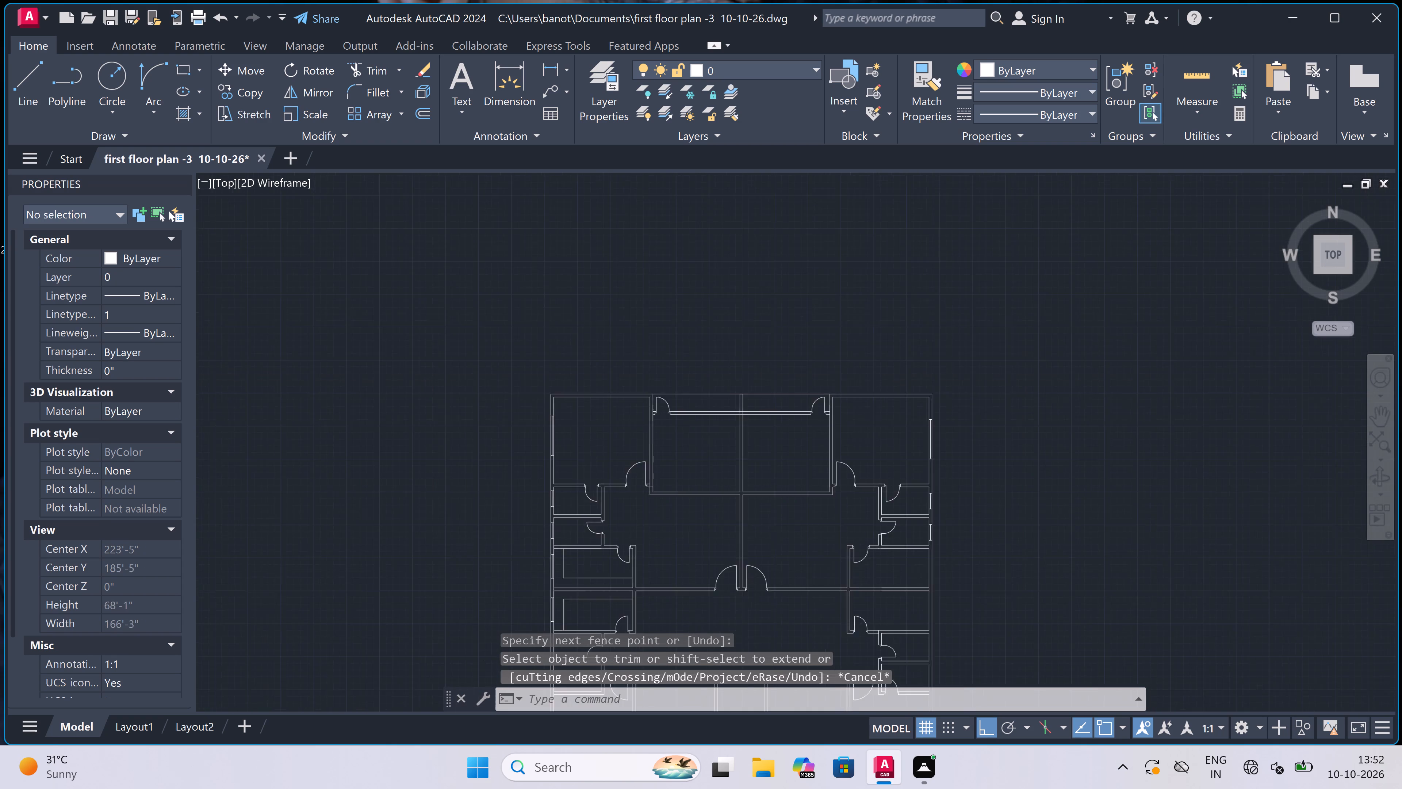
{"action": "scroll", "coordinate": [798, 466], "scroll_direction": "down", "scroll_amount": 2}
{"action": "scroll", "coordinate": [797, 531], "scroll_direction": "up", "scroll_amount": 2}
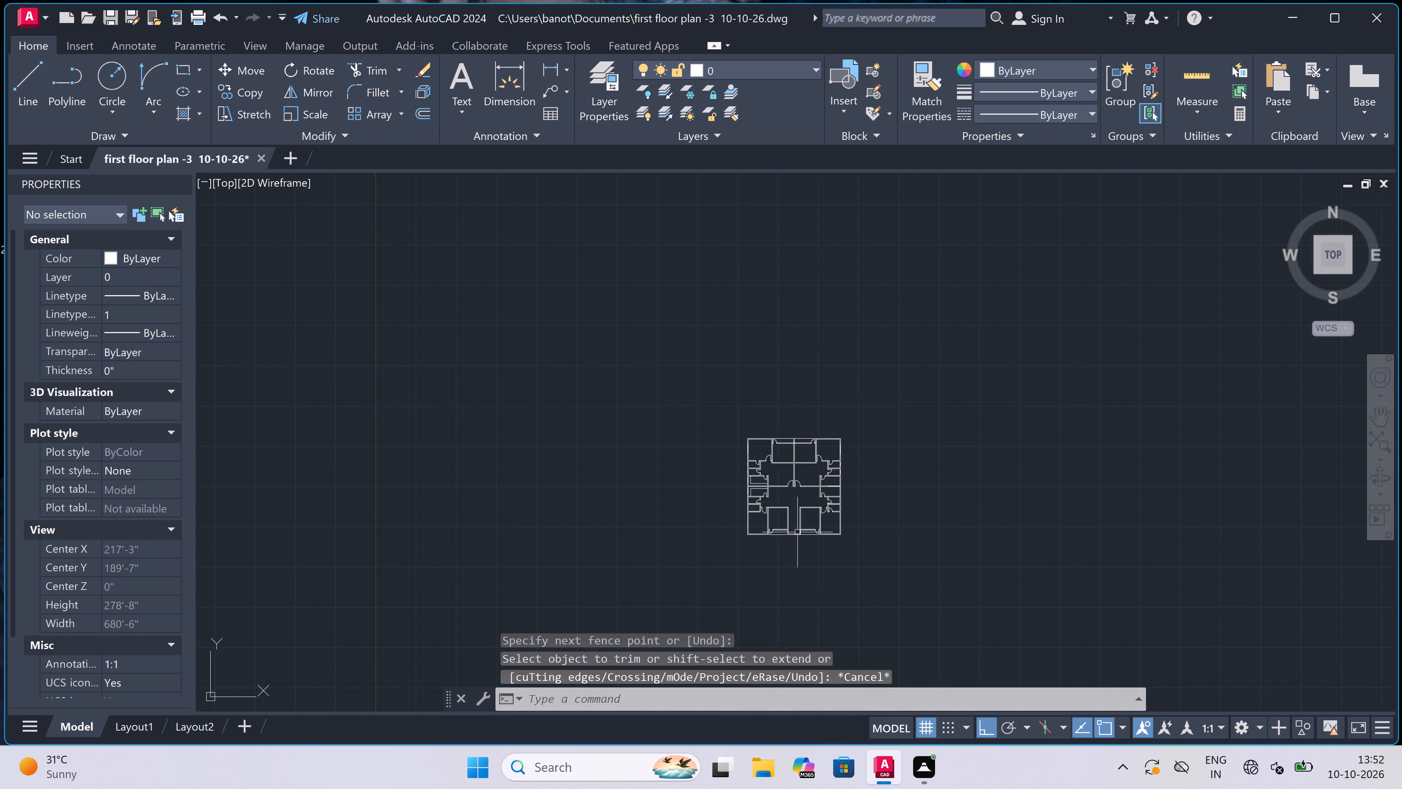
{"action": "scroll", "coordinate": [797, 531], "scroll_direction": "up", "scroll_amount": 3}
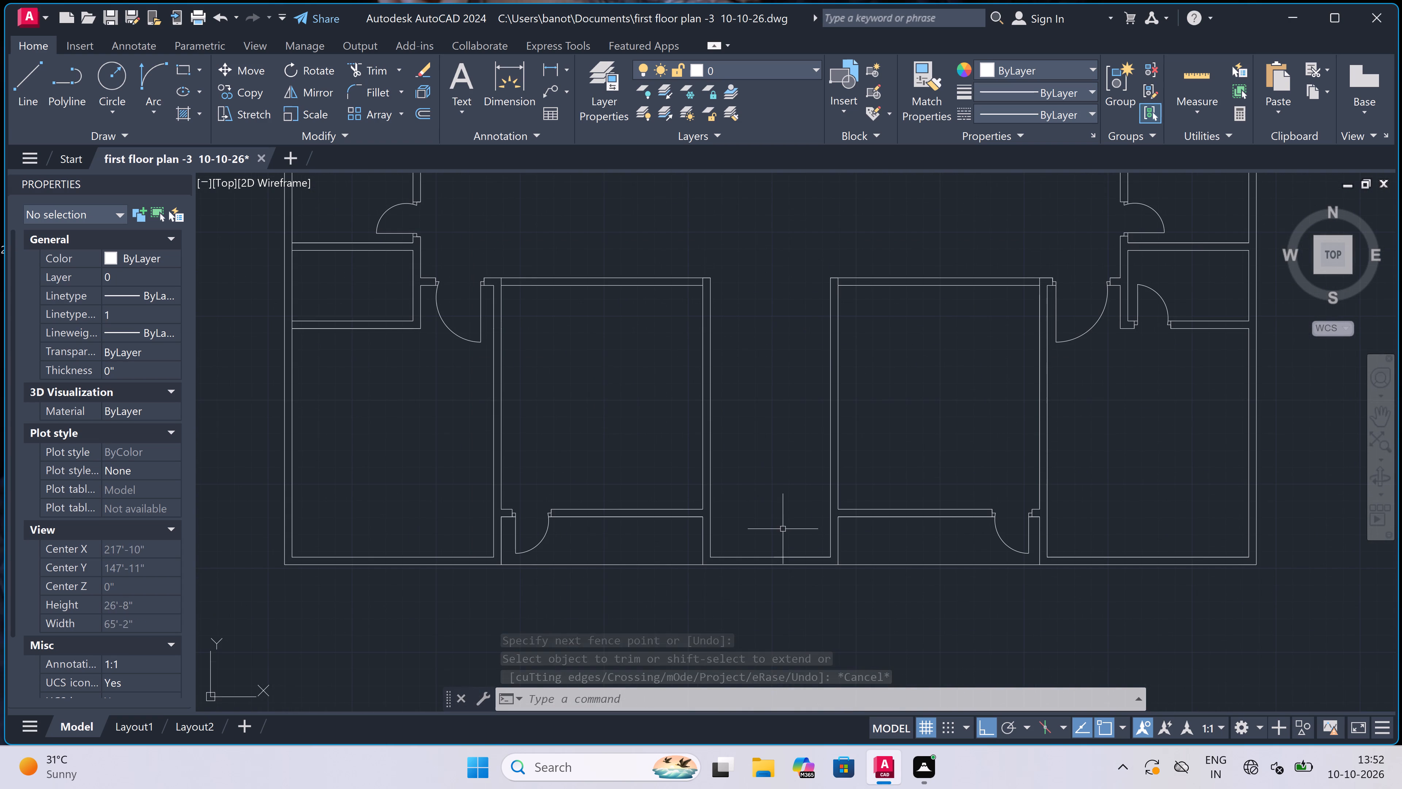
{"action": "type", "text": "l"}
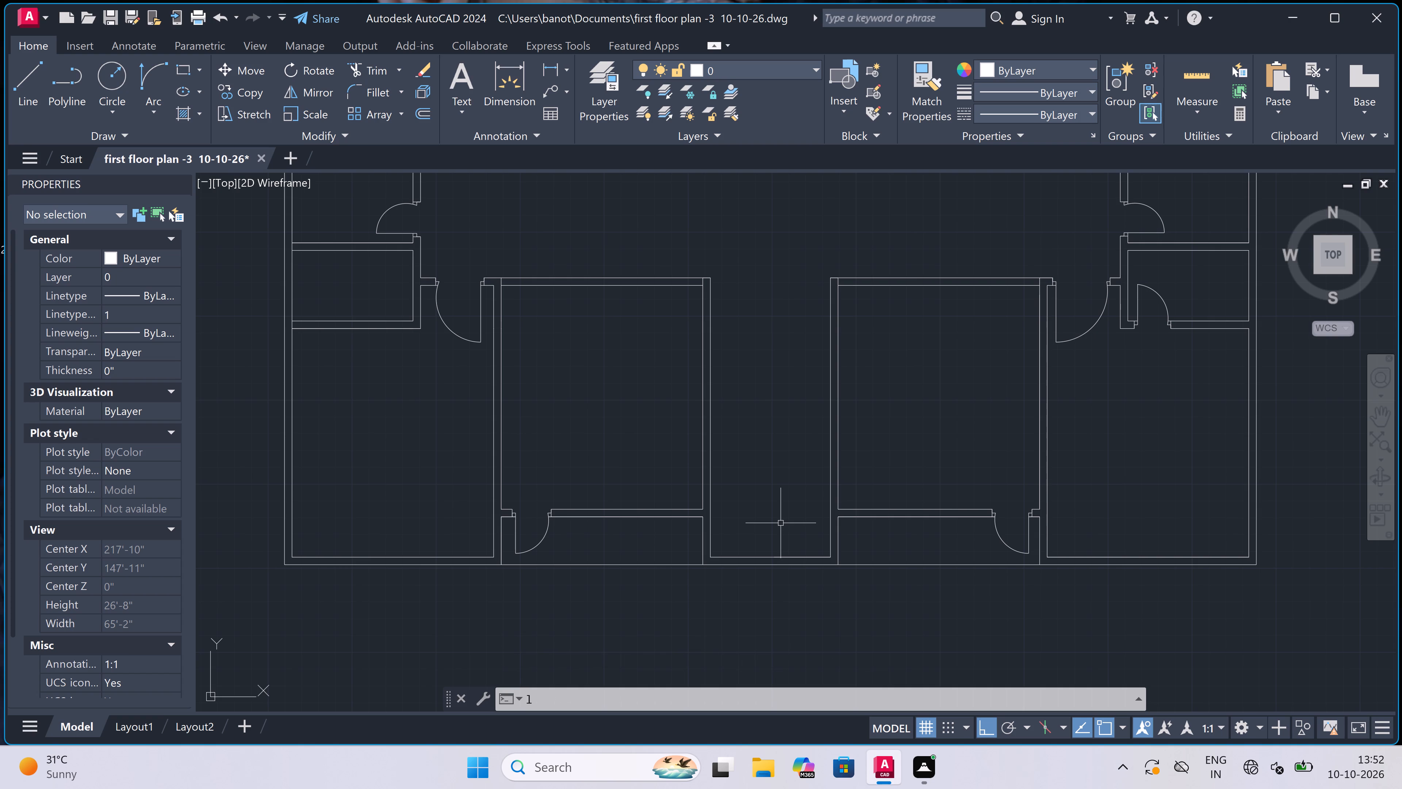
{"action": "key", "text": "space"}
{"action": "scroll", "coordinate": [781, 523], "scroll_direction": "down", "scroll_amount": 2}
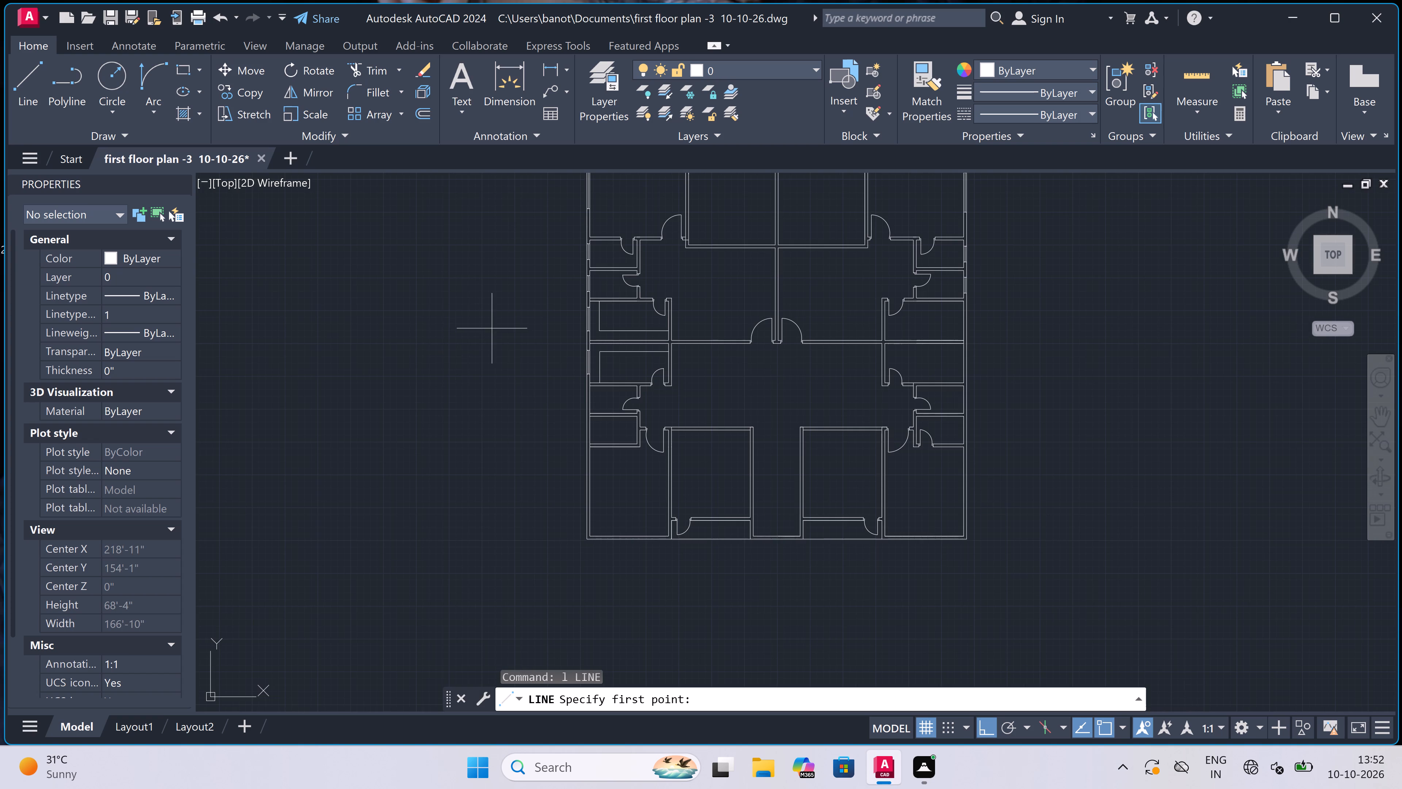
{"action": "scroll", "coordinate": [560, 401], "scroll_direction": "up", "scroll_amount": 3}
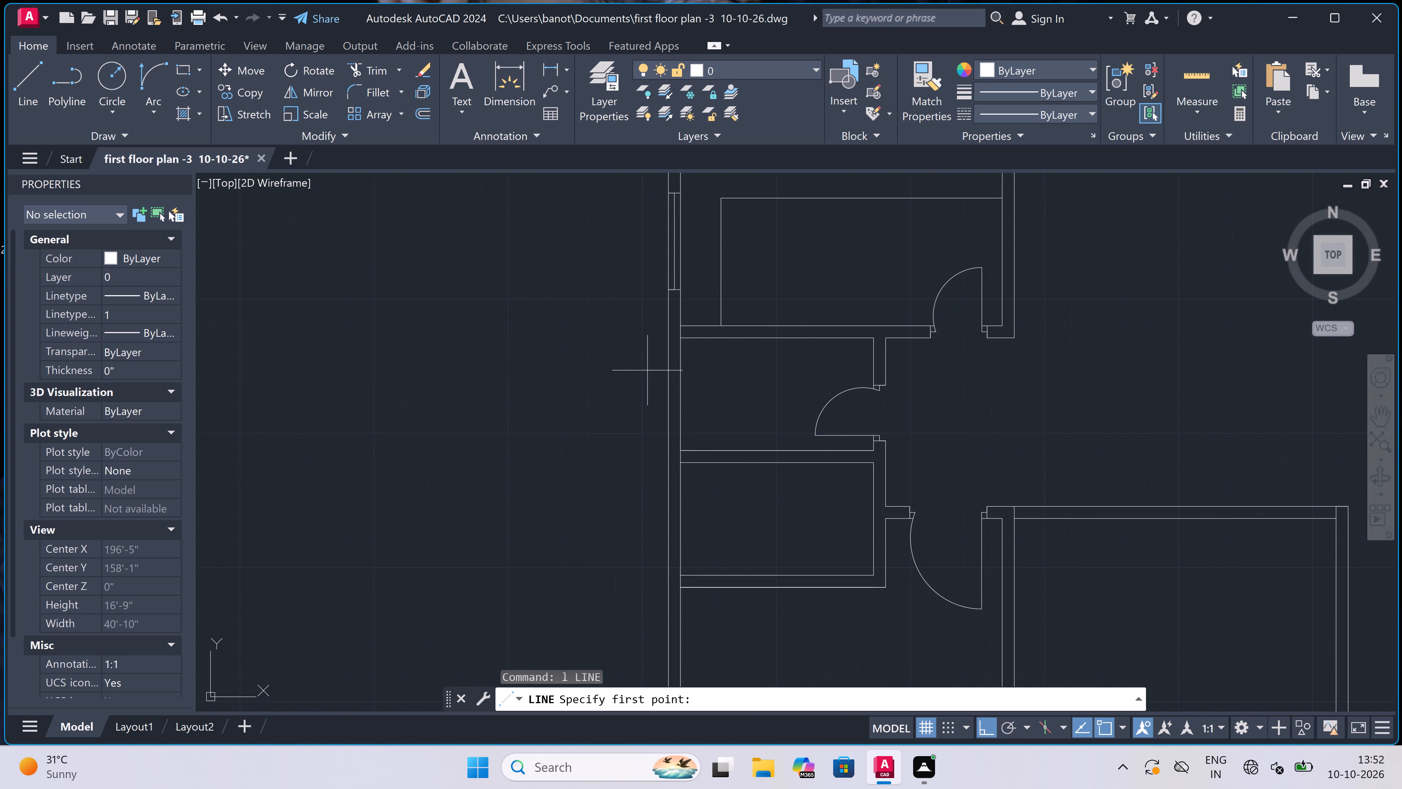
{"action": "scroll", "coordinate": [656, 367], "scroll_direction": "up", "scroll_amount": 2}
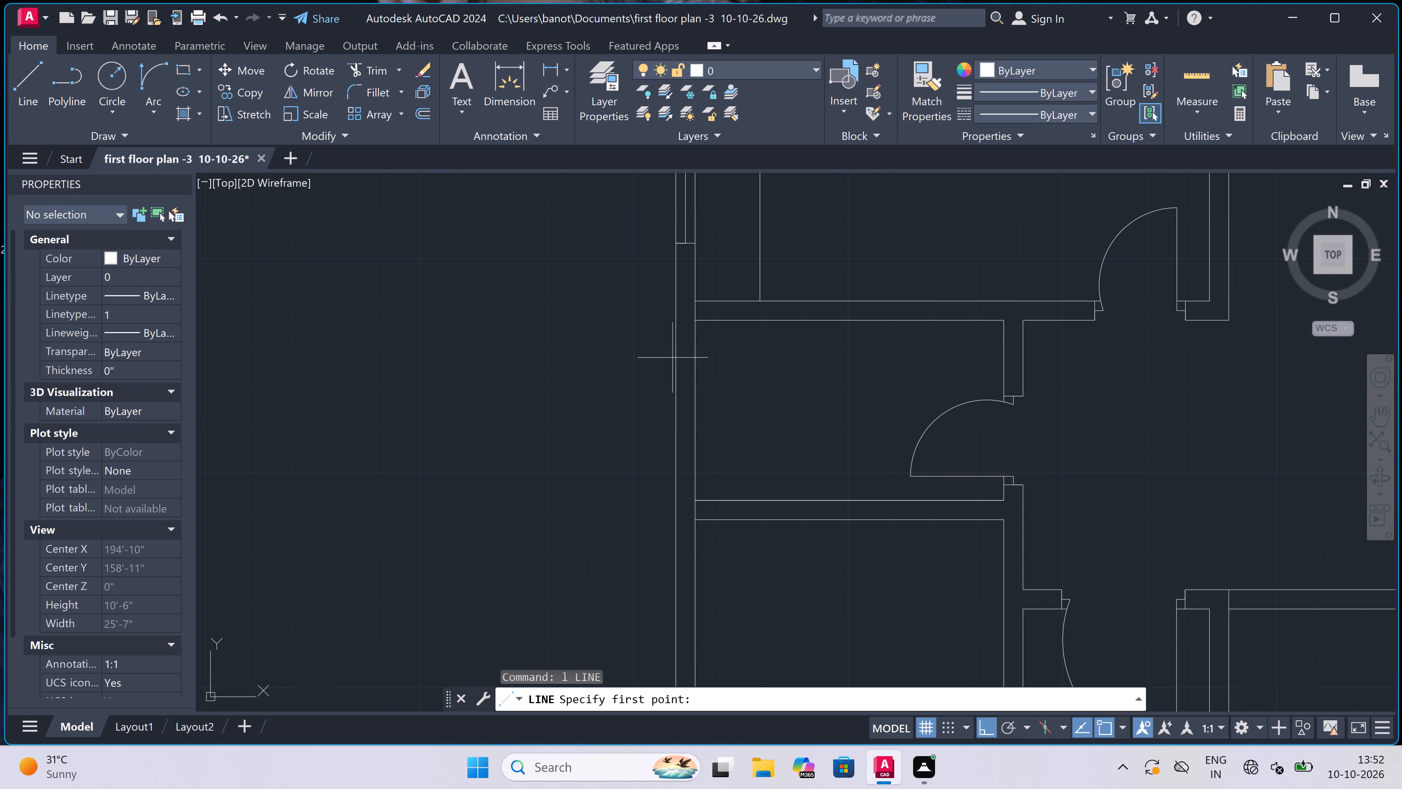
{"action": "left_click", "coordinate": [679, 346]}
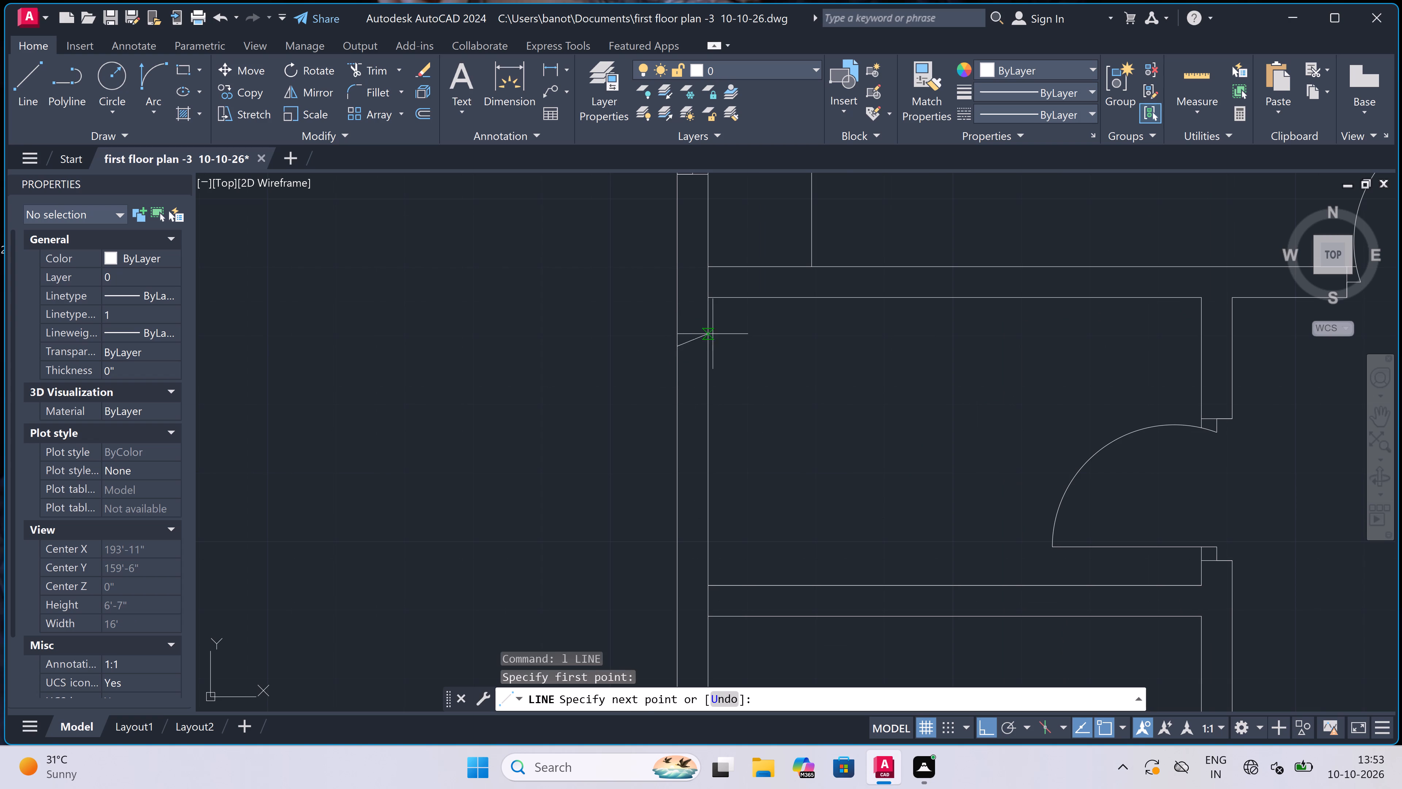
{"action": "left_click", "coordinate": [708, 342]}
{"action": "left_click", "coordinate": [689, 346]}
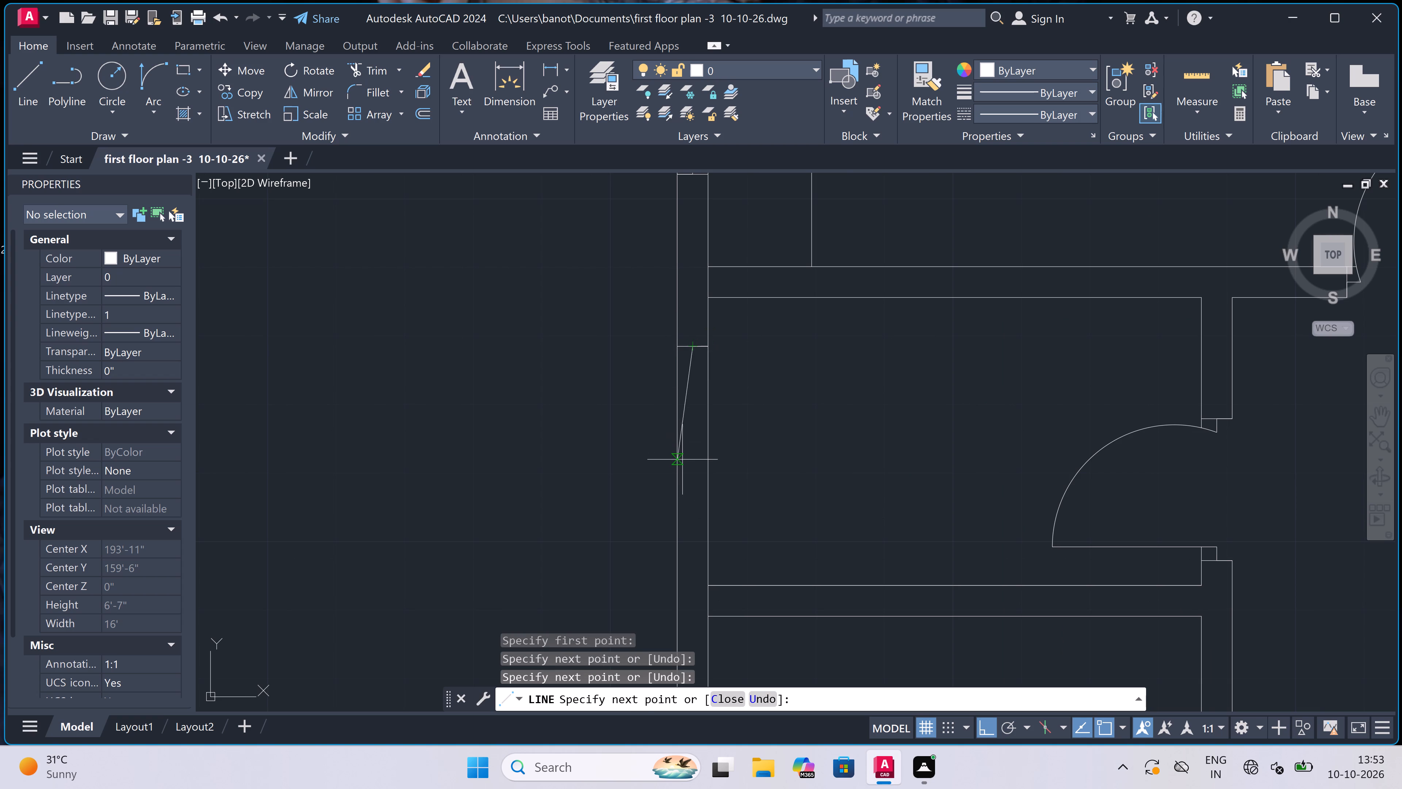
{"action": "type", "text": "2'"}
{"action": "key", "text": "space"}
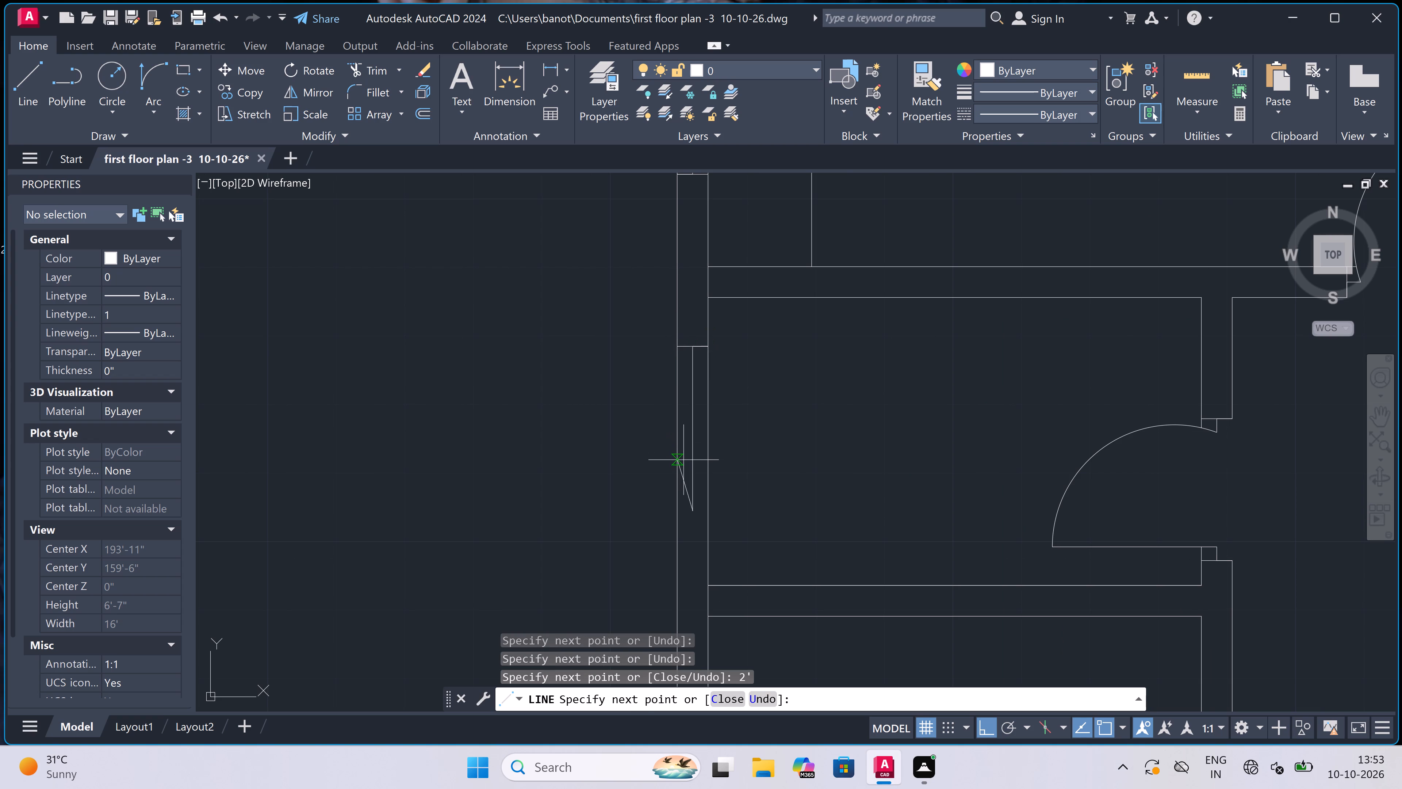
{"action": "scroll", "coordinate": [688, 508], "scroll_direction": "up", "scroll_amount": 2}
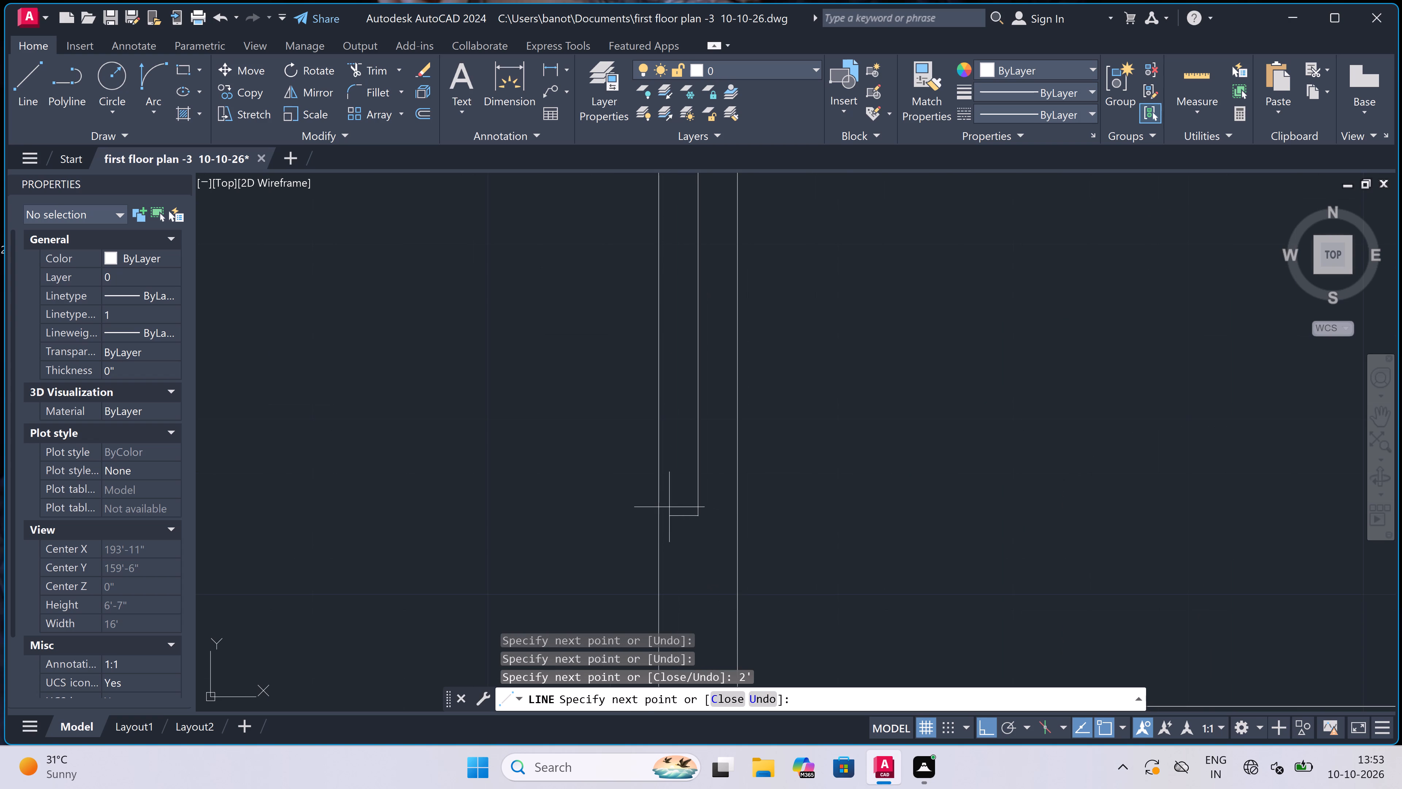
{"action": "left_click", "coordinate": [665, 514]}
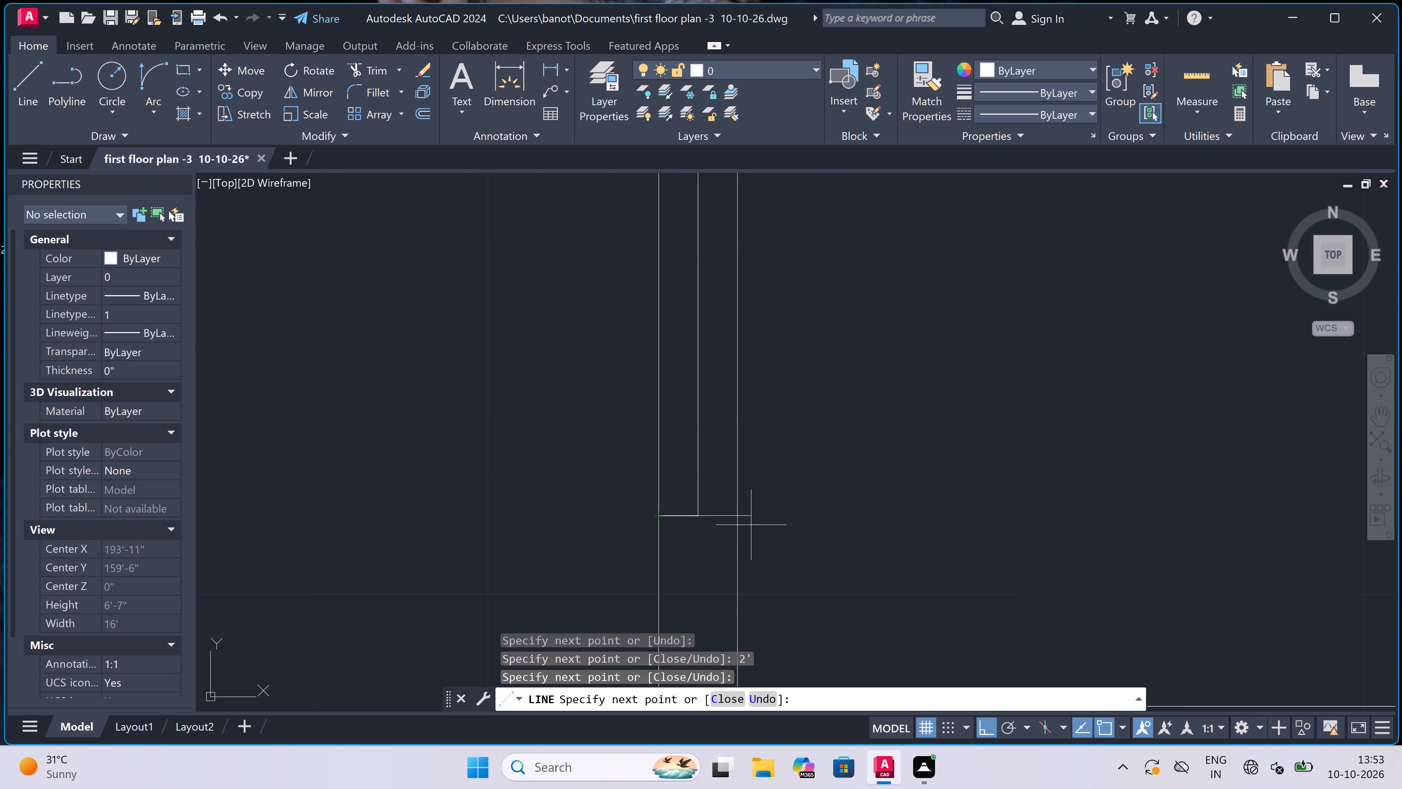
{"action": "left_click", "coordinate": [740, 522]}
{"action": "key", "text": "Escape"}
{"action": "scroll", "coordinate": [750, 445], "scroll_direction": "down", "scroll_amount": 6}
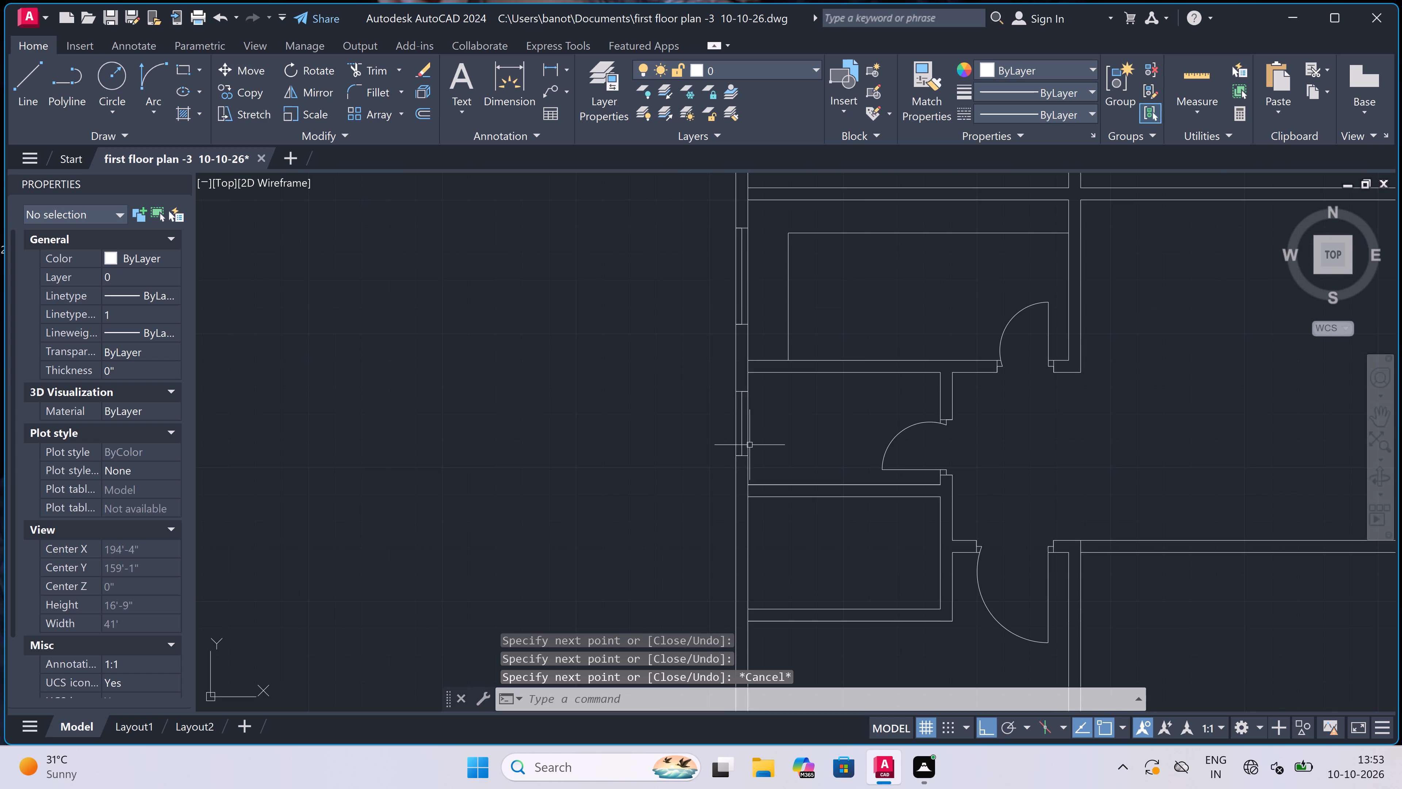
Draw a jamb across the lower wall of the doorless small room near its right corner, continuing from its midpoint 2" left and 2' up.
{"action": "scroll", "coordinate": [750, 445], "scroll_direction": "down", "scroll_amount": 2}
{"action": "scroll", "coordinate": [750, 529], "scroll_direction": "up", "scroll_amount": 3}
{"action": "scroll", "coordinate": [734, 428], "scroll_direction": "down", "scroll_amount": 2}
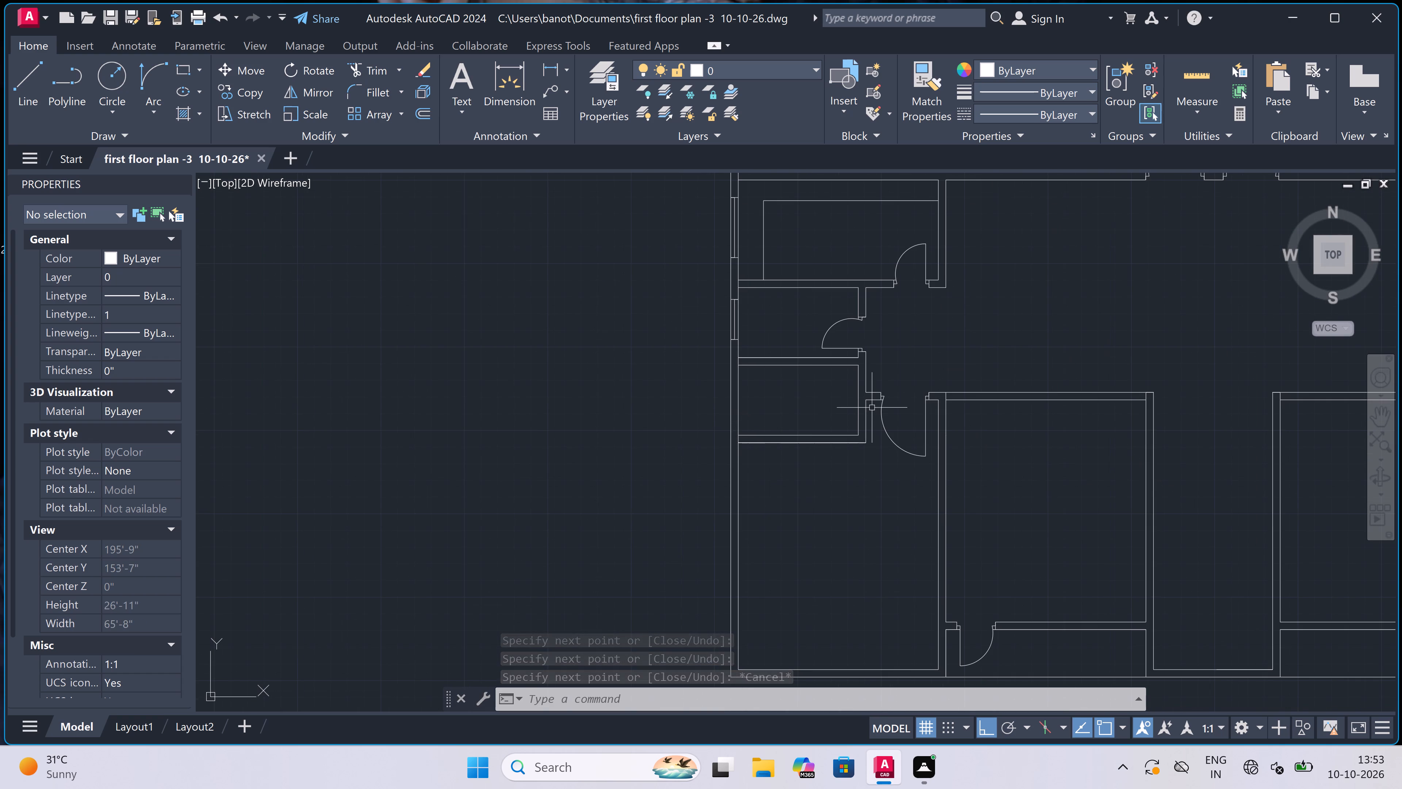
{"action": "scroll", "coordinate": [859, 441], "scroll_direction": "up", "scroll_amount": 5}
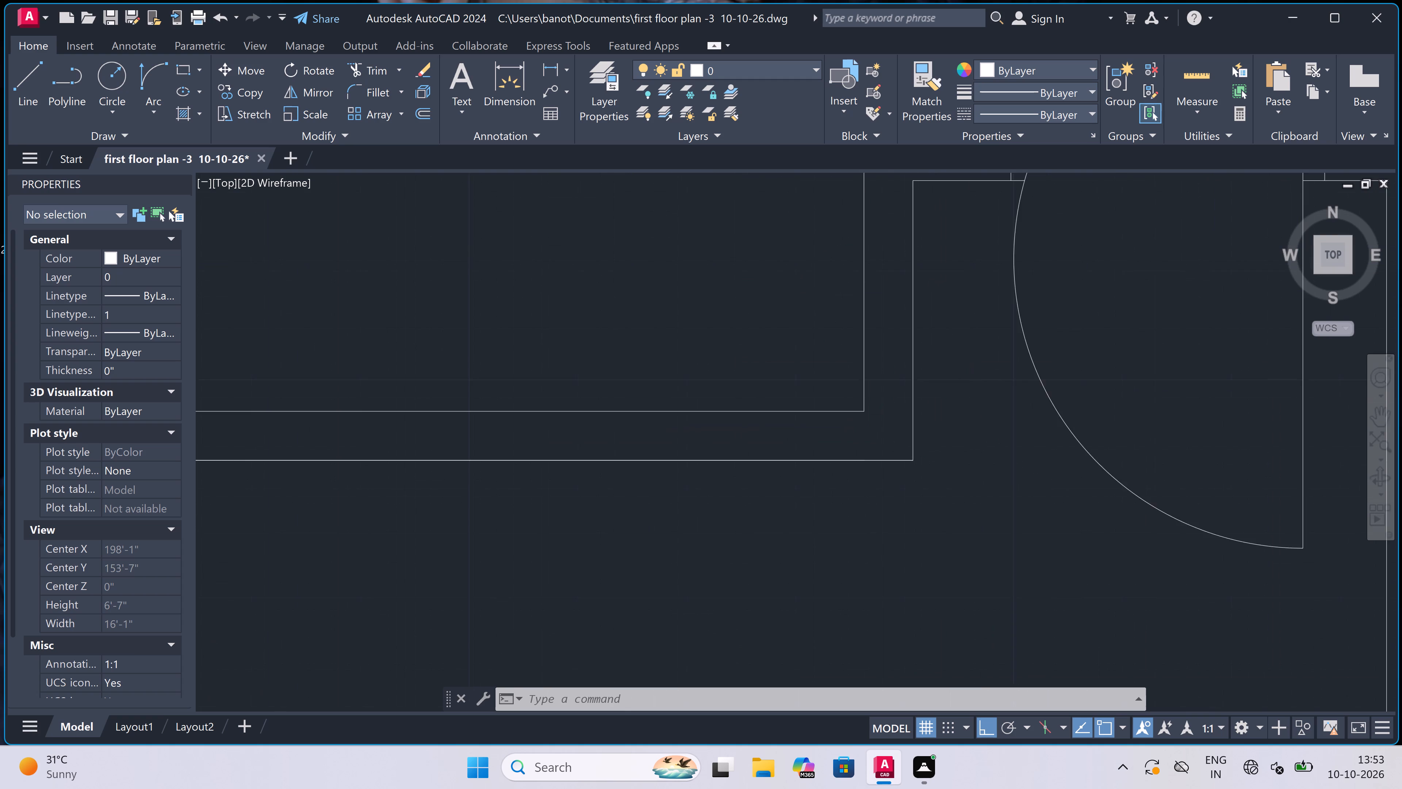
{"action": "key", "text": "space"}
{"action": "left_click", "coordinate": [819, 402]}
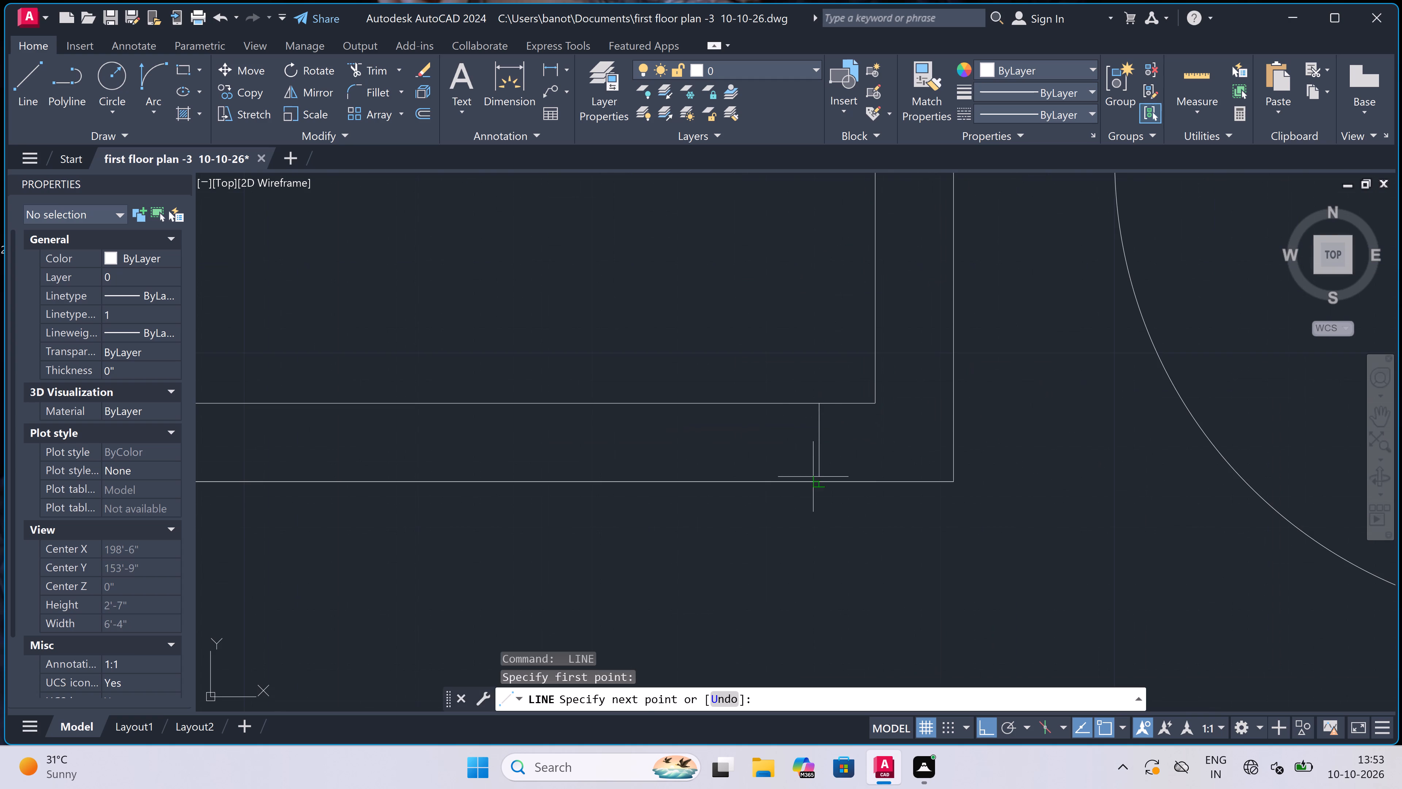
{"action": "left_click", "coordinate": [813, 477]}
{"action": "left_click", "coordinate": [816, 444]}
{"action": "type", "text": "2\""}
{"action": "key", "text": "space"}
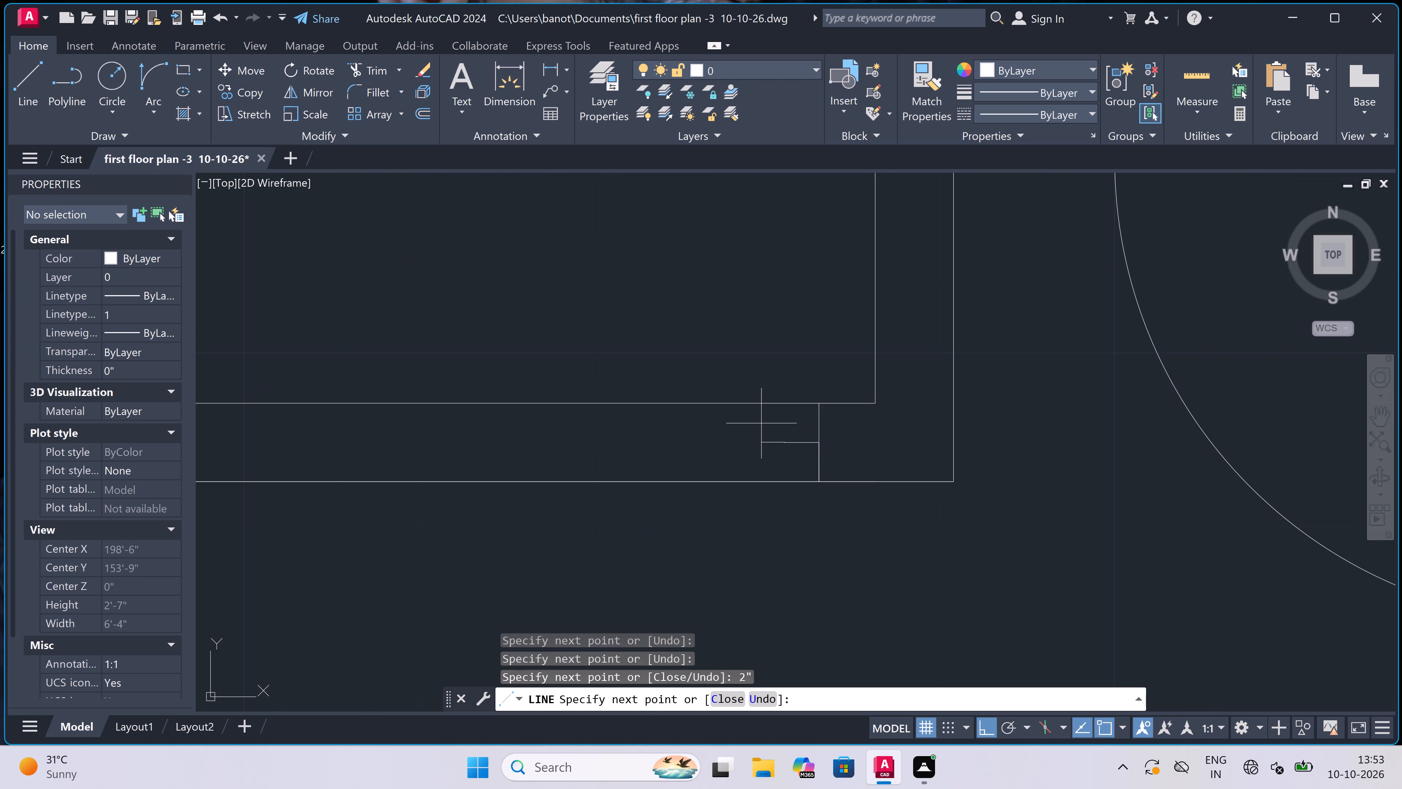
{"action": "type", "text": "2'"}
{"action": "key", "text": "space"}
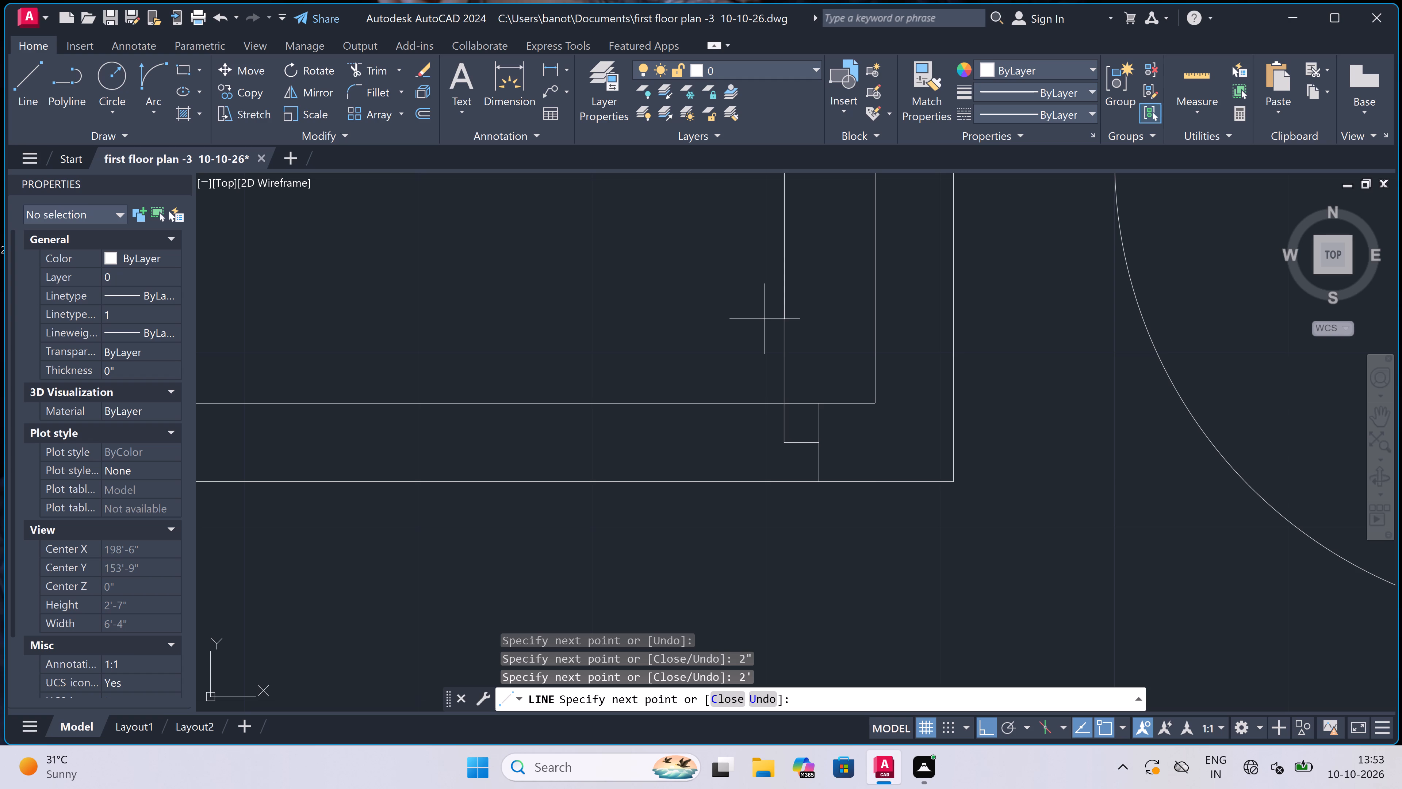
{"action": "key", "text": "Escape"}
{"action": "scroll", "coordinate": [758, 388], "scroll_direction": "down", "scroll_amount": 4}
{"action": "scroll", "coordinate": [739, 342], "scroll_direction": "up", "scroll_amount": 2}
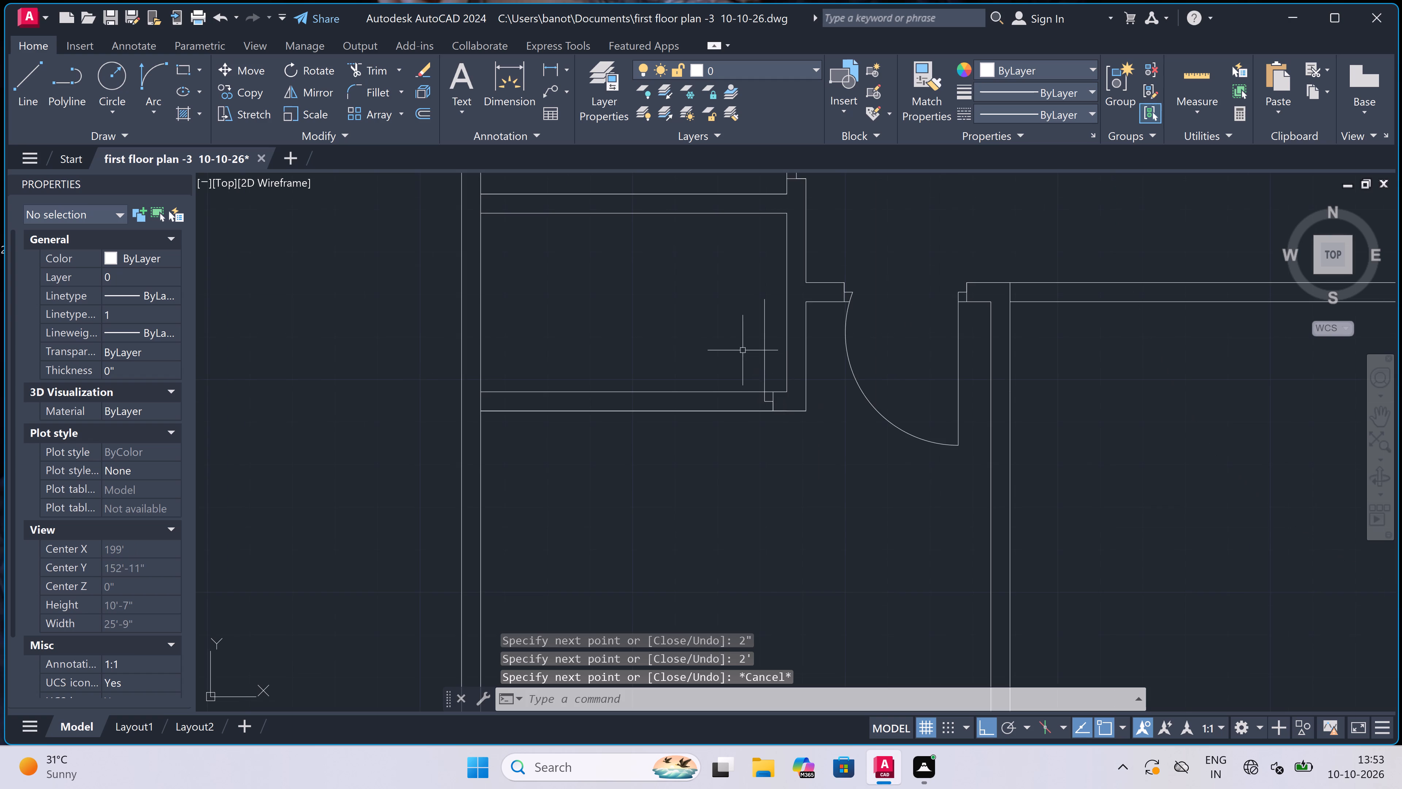
Draw the opposite jamb across the same lower wall, with a 2" segment from its midpoint toward the door leaf.
{"action": "scroll", "coordinate": [739, 342], "scroll_direction": "up", "scroll_amount": 1}
{"action": "key", "text": "space"}
{"action": "scroll", "coordinate": [739, 346], "scroll_direction": "down", "scroll_amount": 4}
{"action": "scroll", "coordinate": [727, 325], "scroll_direction": "up", "scroll_amount": 2}
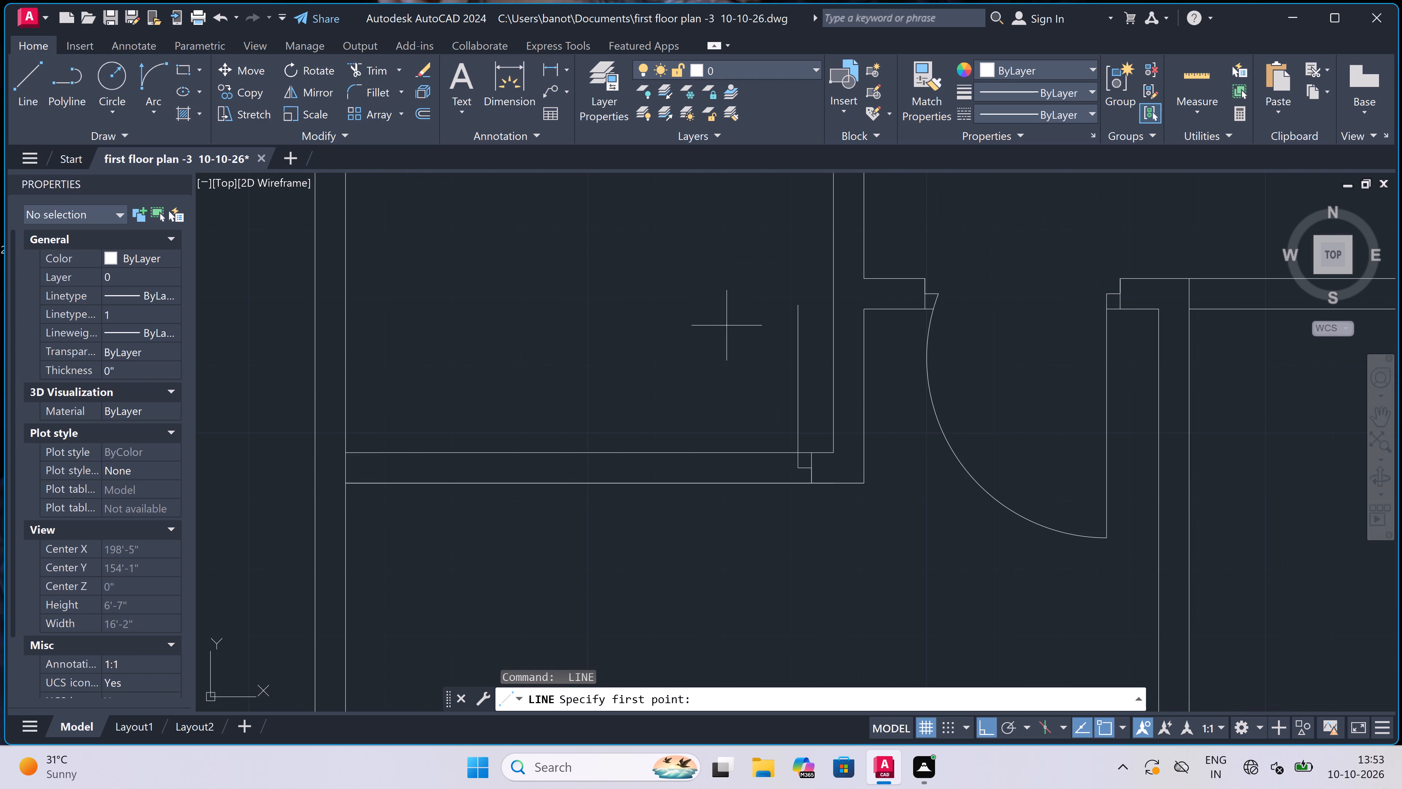
{"action": "double_click", "coordinate": [674, 453]}
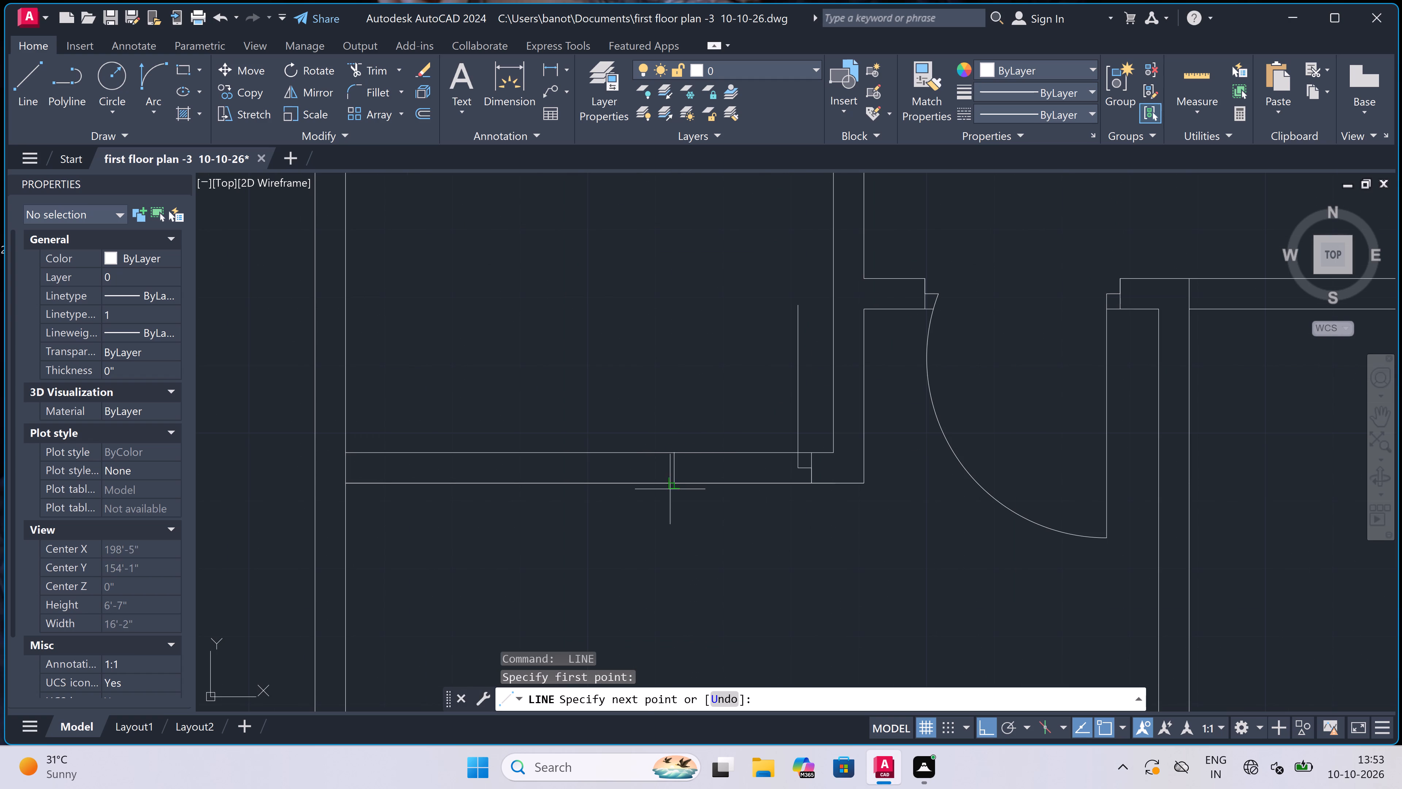
{"action": "left_click", "coordinate": [670, 489]}
{"action": "scroll", "coordinate": [669, 464], "scroll_direction": "up", "scroll_amount": 1}
{"action": "left_click", "coordinate": [674, 468]}
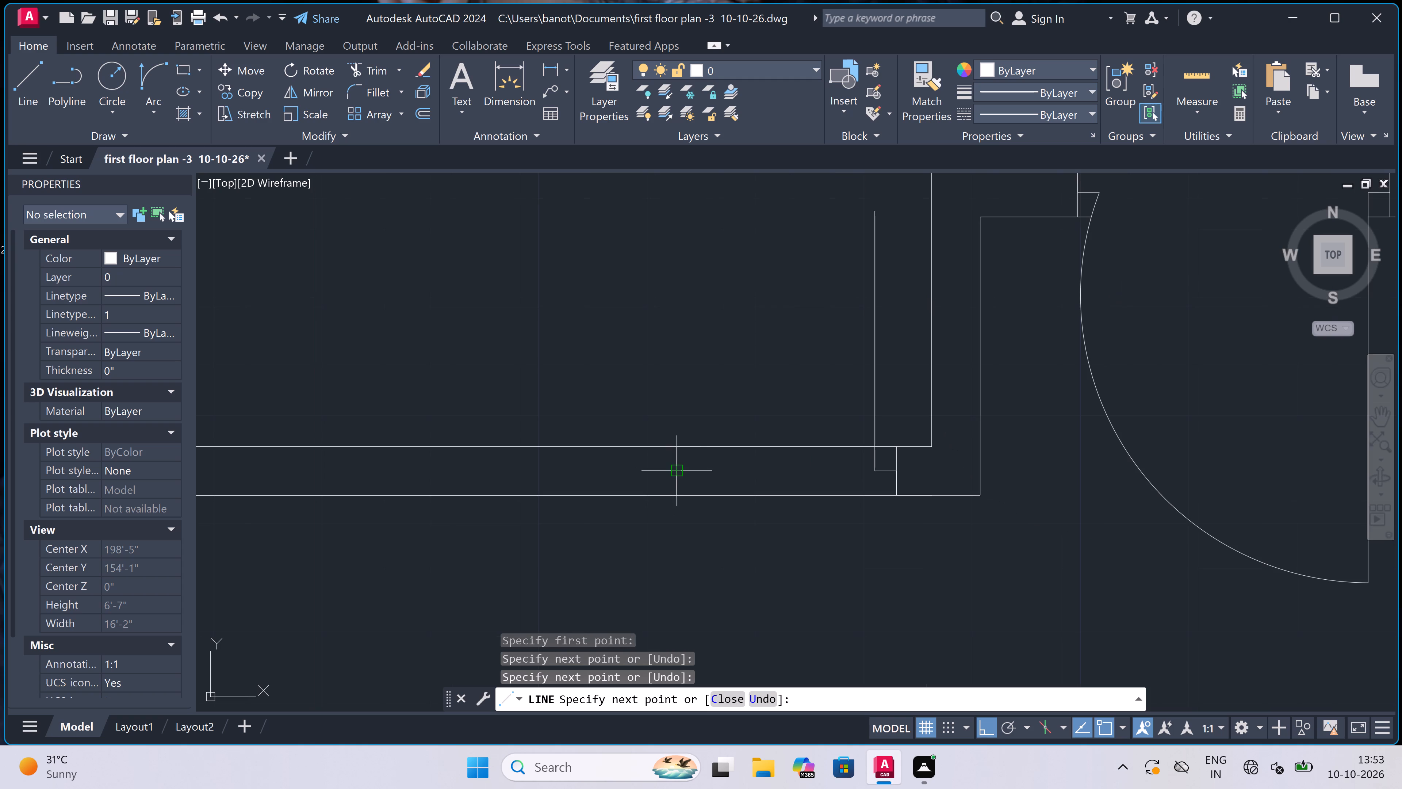
{"action": "type", "text": "2\""}
{"action": "key", "text": "space"}
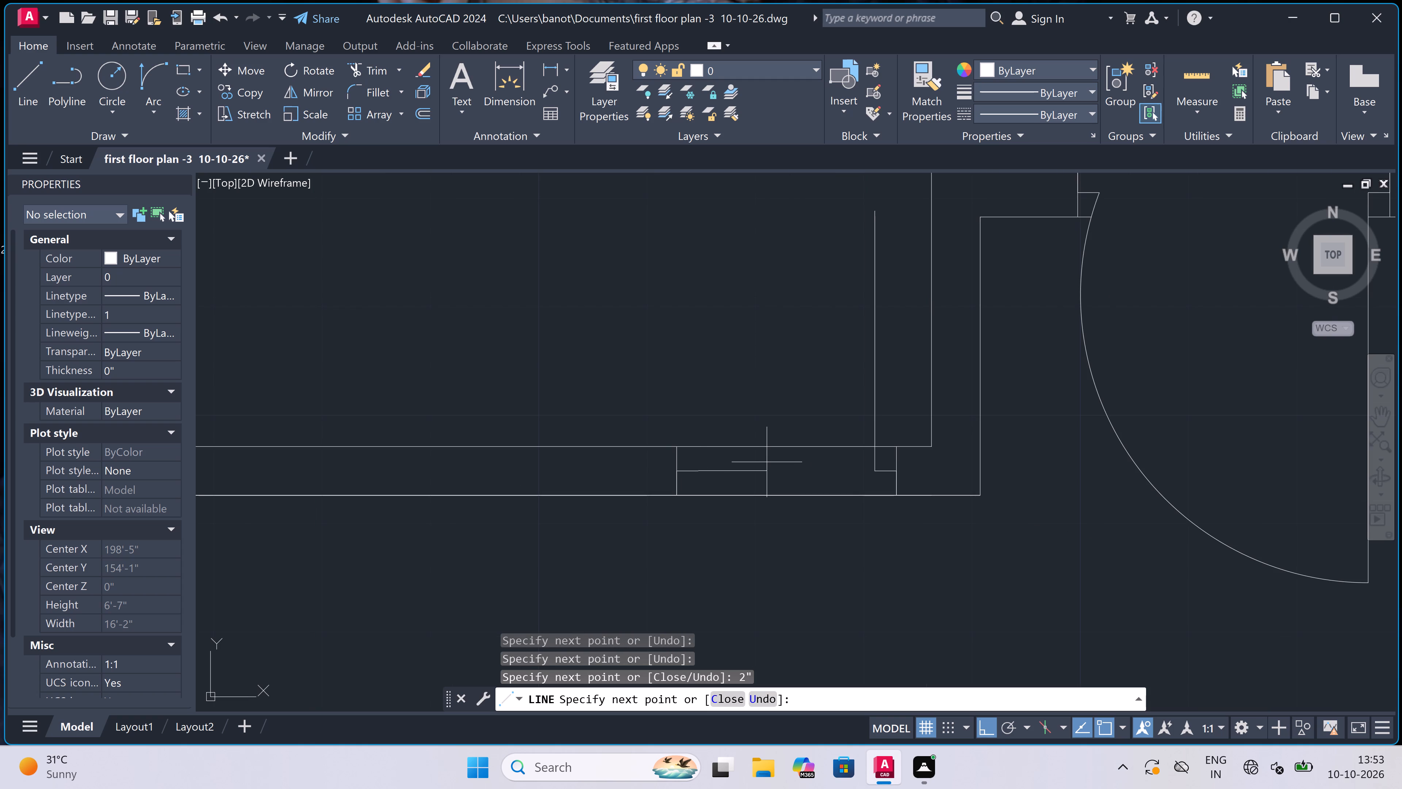
{"action": "key", "text": "Escape"}
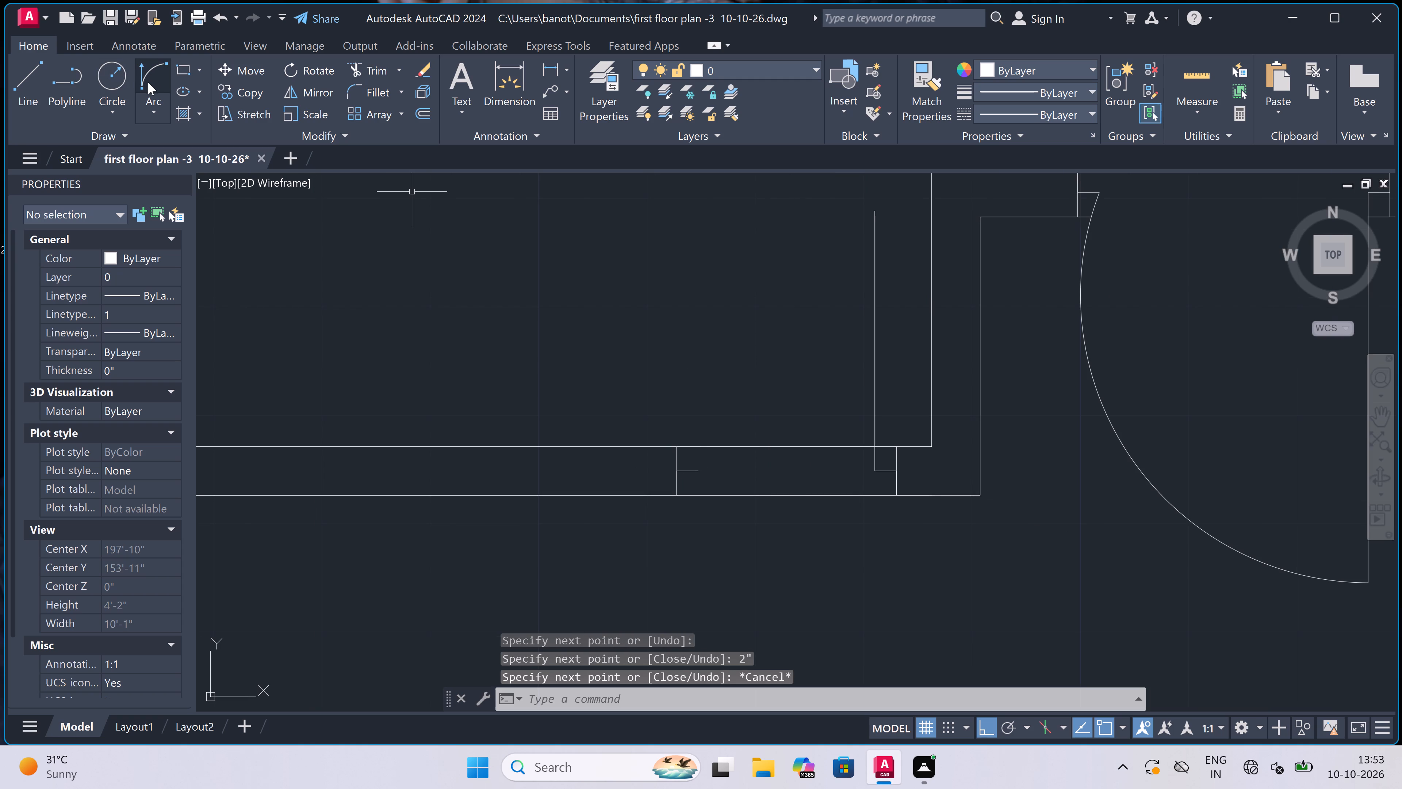
Draw the door swing arc from the top of the door leaf to the opposite jamb in the lower wall of the small room.
{"action": "double_click", "coordinate": [152, 80]}
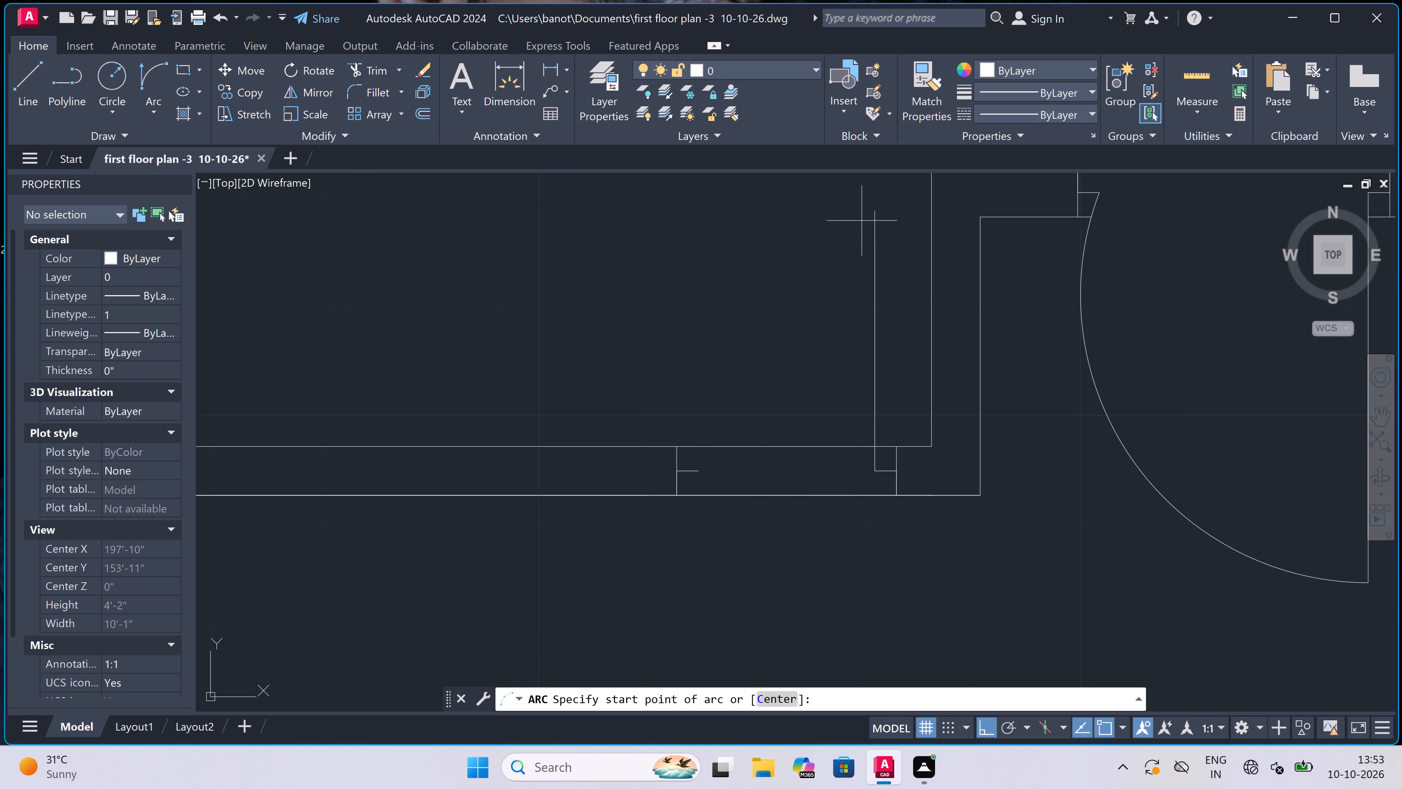
{"action": "double_click", "coordinate": [882, 214]}
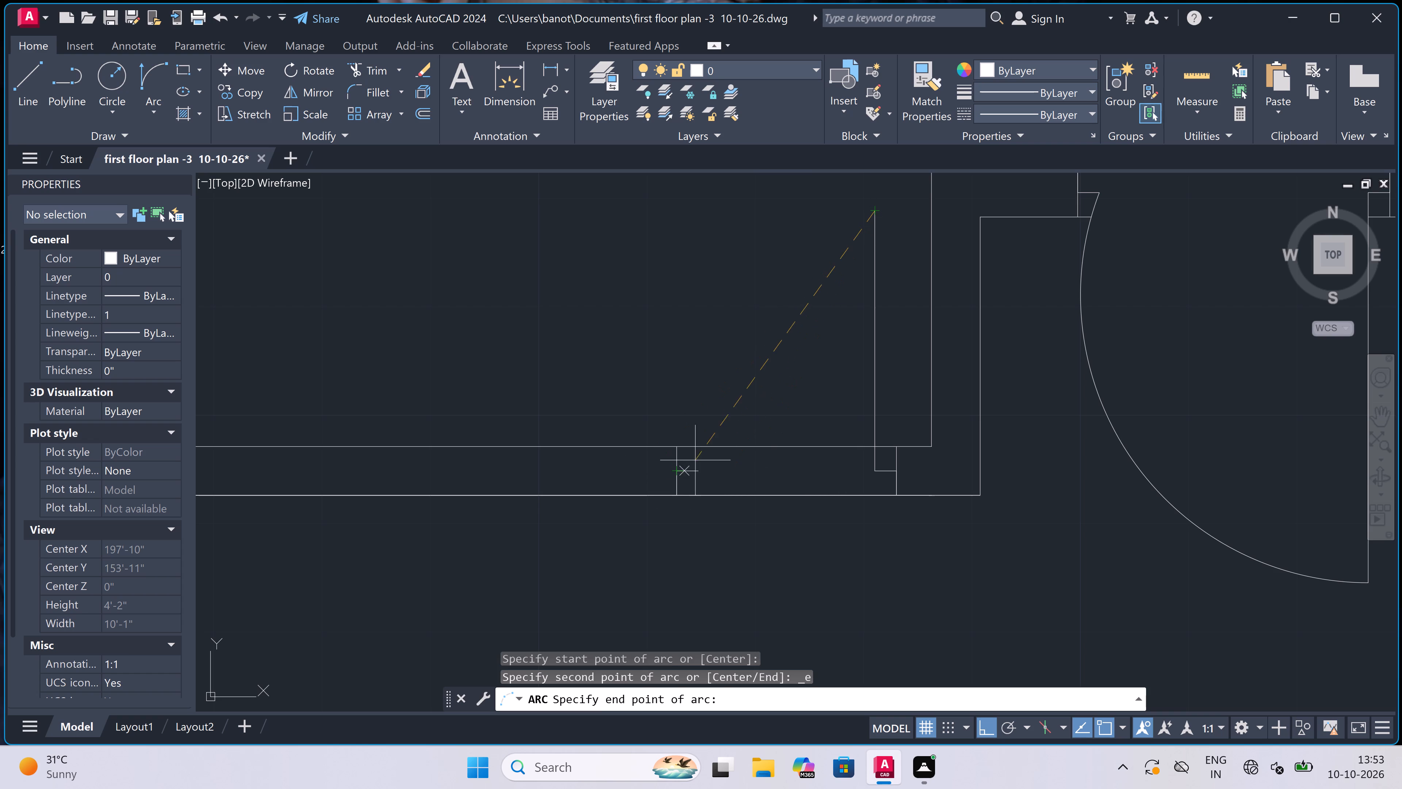
{"action": "left_click", "coordinate": [696, 472]}
{"action": "left_click", "coordinate": [634, 344]}
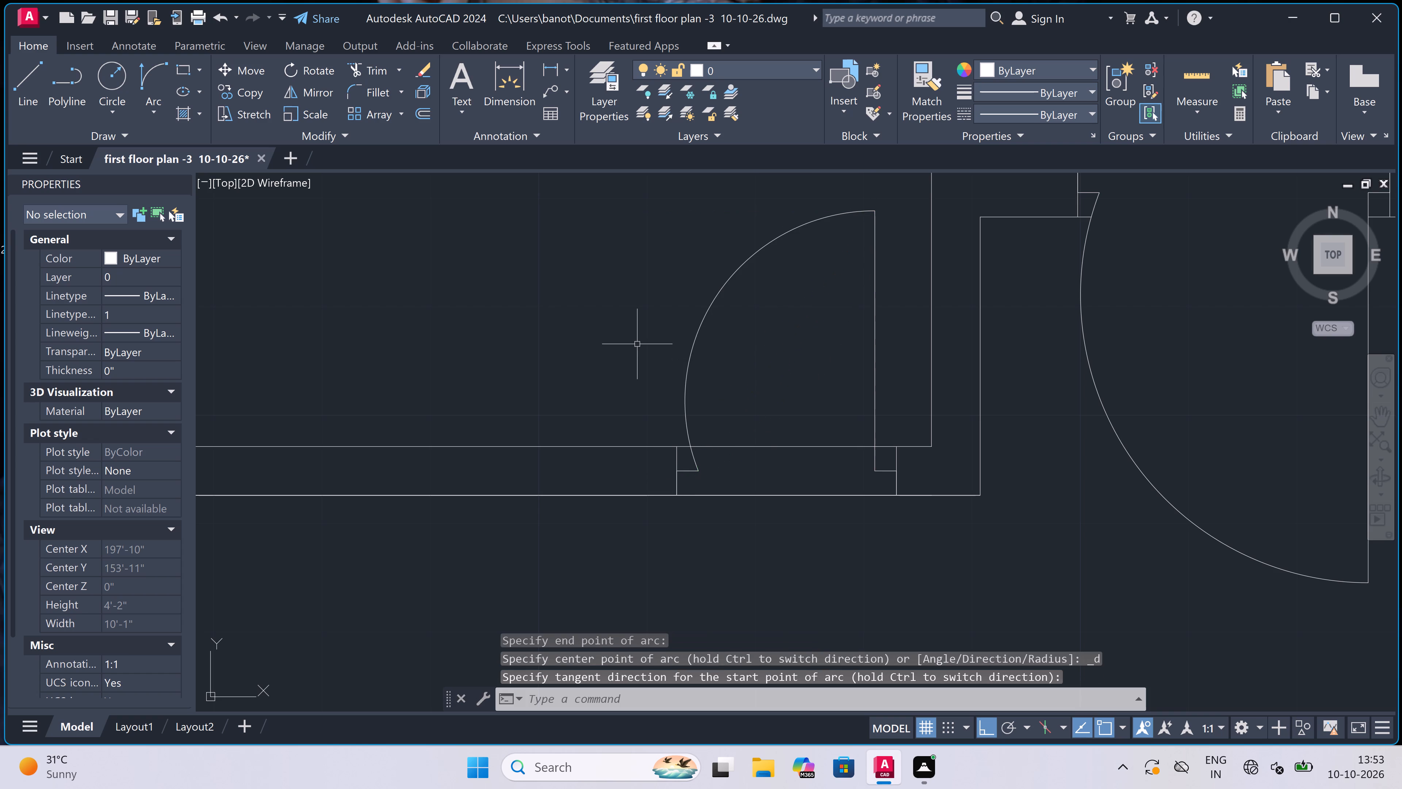
Trim the lower wall lines between the two jambs to open the doorway of that small room.
{"action": "key", "text": "t"}
{"action": "key", "text": "r"}
{"action": "key", "text": "space"}
{"action": "left_click", "coordinate": [746, 385]}
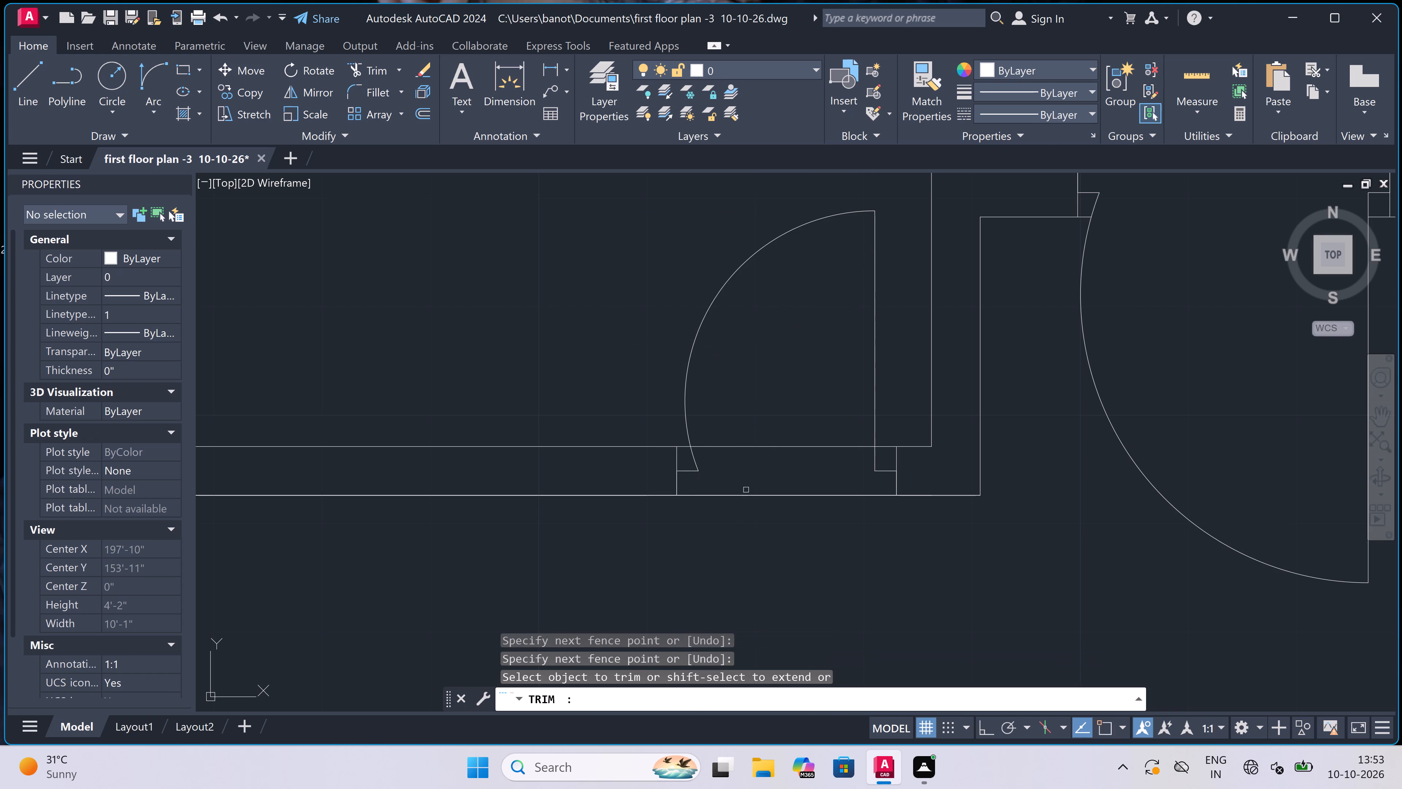
{"action": "left_click", "coordinate": [747, 521]}
{"action": "left_click", "coordinate": [771, 410]}
{"action": "scroll", "coordinate": [769, 399], "scroll_direction": "down", "scroll_amount": 5}
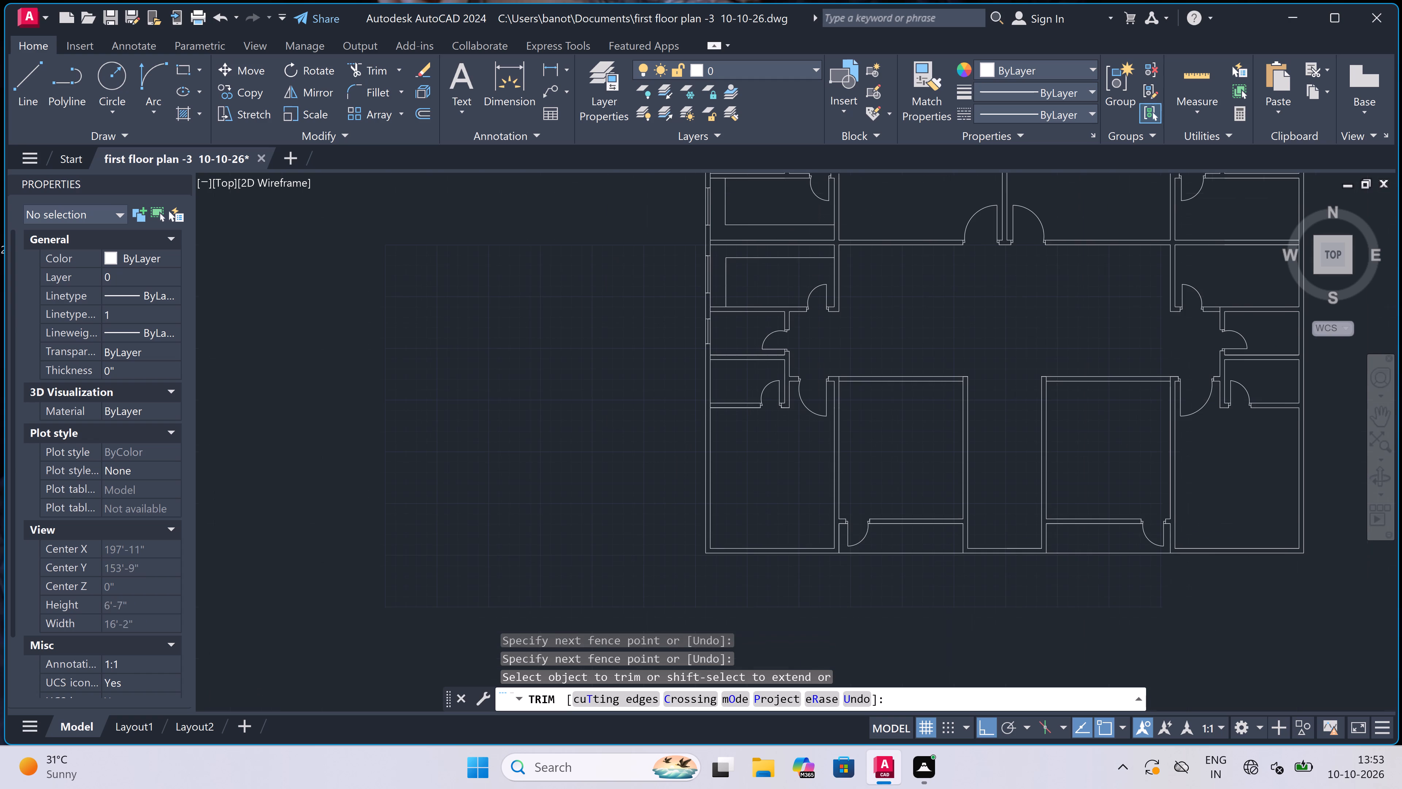
{"action": "key", "text": "Escape"}
Draw a 2' window with end lines and a centre line in the left outer wall of the small room with the new door.
{"action": "scroll", "coordinate": [767, 393], "scroll_direction": "down", "scroll_amount": 3}
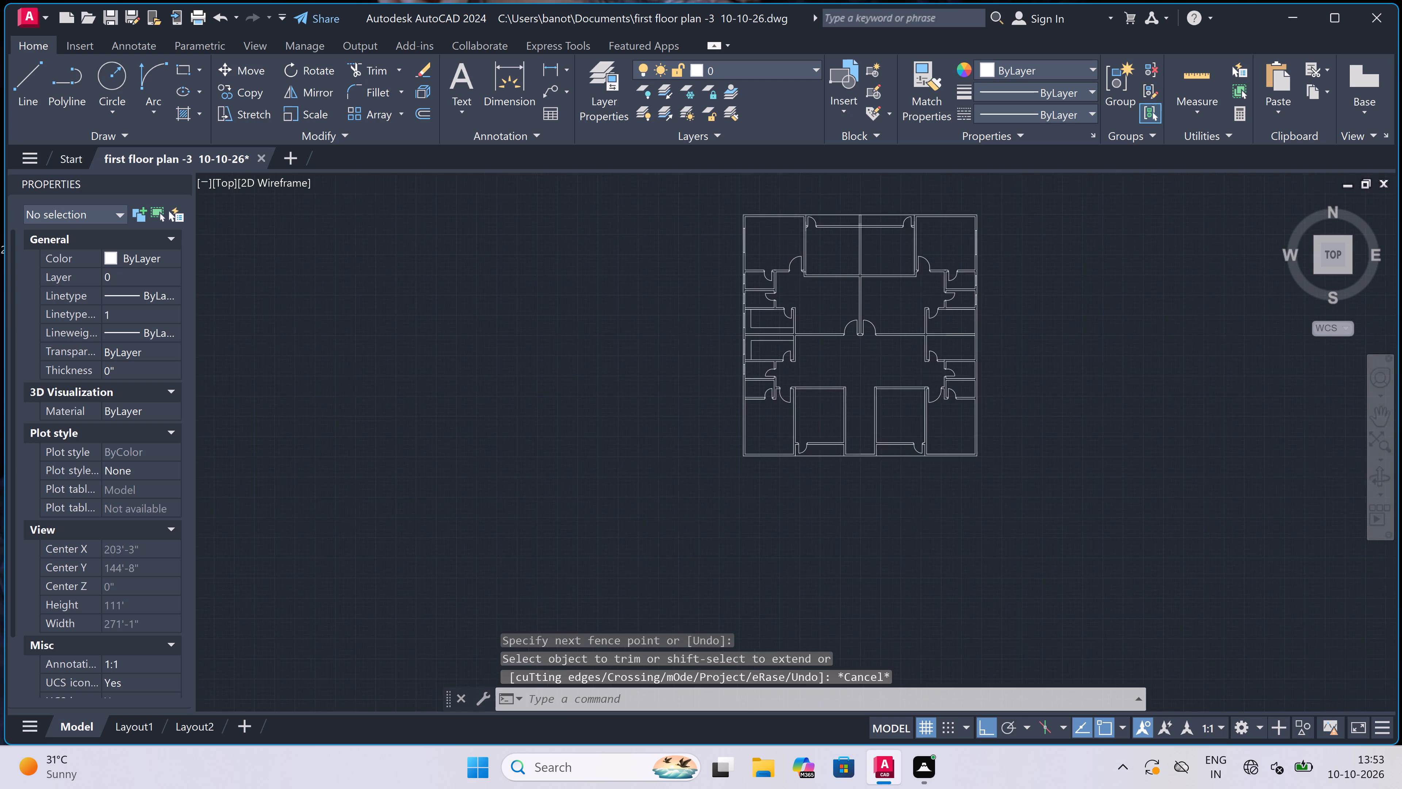
{"action": "scroll", "coordinate": [834, 401], "scroll_direction": "up", "scroll_amount": 4}
{"action": "scroll", "coordinate": [834, 400], "scroll_direction": "down", "scroll_amount": 2}
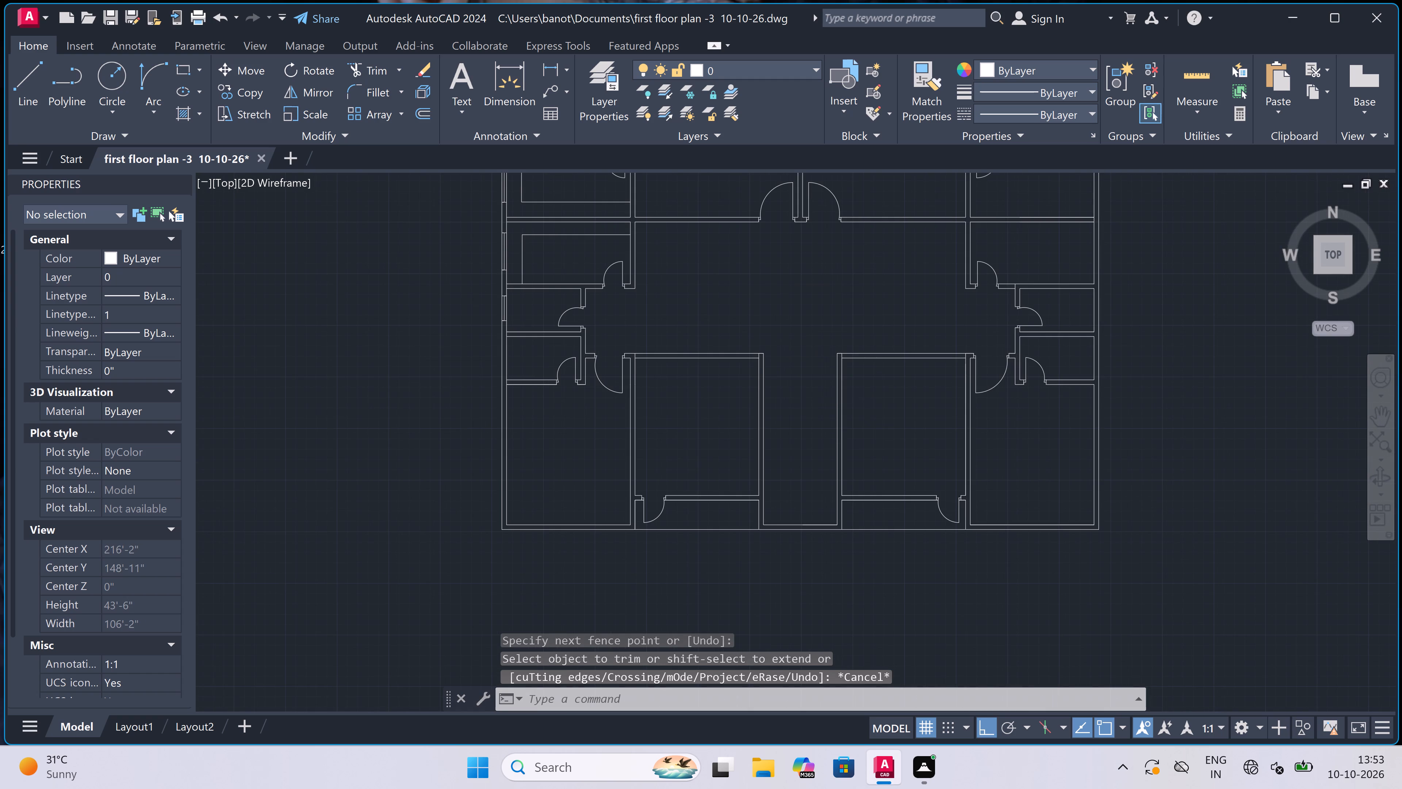
{"action": "scroll", "coordinate": [834, 400], "scroll_direction": "down", "scroll_amount": 1}
{"action": "scroll", "coordinate": [739, 381], "scroll_direction": "up", "scroll_amount": 4}
{"action": "scroll", "coordinate": [894, 385], "scroll_direction": "up", "scroll_amount": 1}
{"action": "scroll", "coordinate": [813, 465], "scroll_direction": "down", "scroll_amount": 2}
{"action": "scroll", "coordinate": [845, 480], "scroll_direction": "up", "scroll_amount": 3}
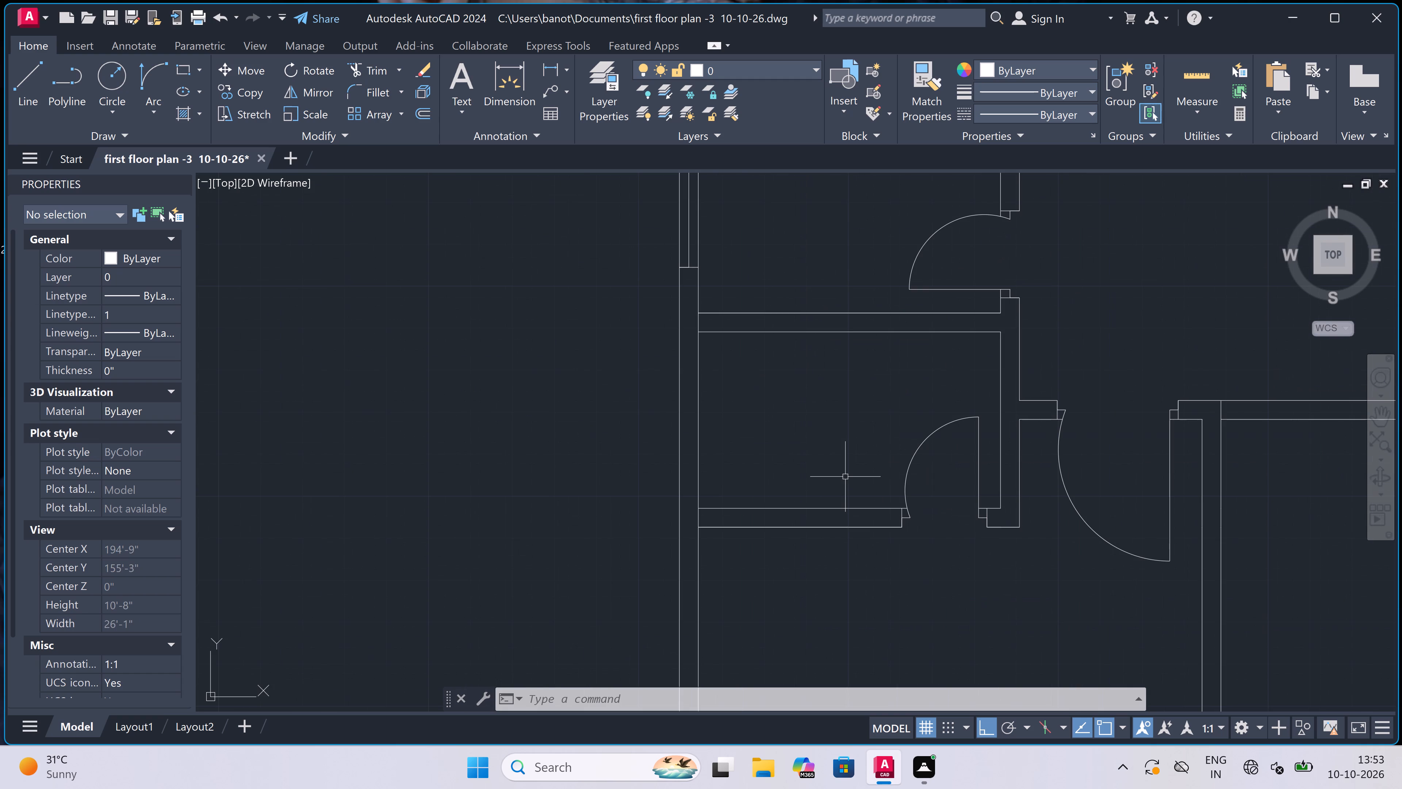
{"action": "key", "text": "l"}
{"action": "key", "text": "space"}
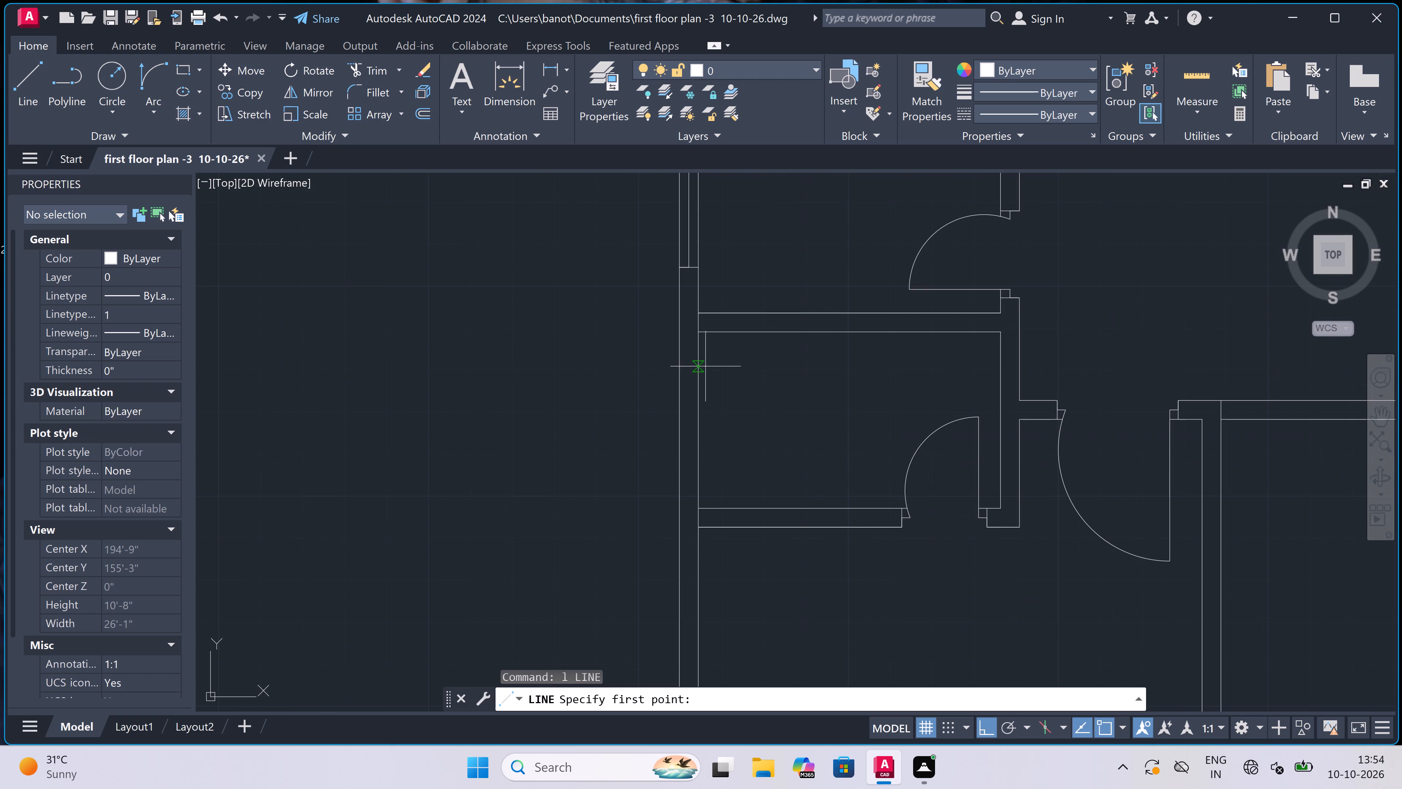
{"action": "left_click", "coordinate": [699, 360]}
{"action": "left_click", "coordinate": [685, 359]}
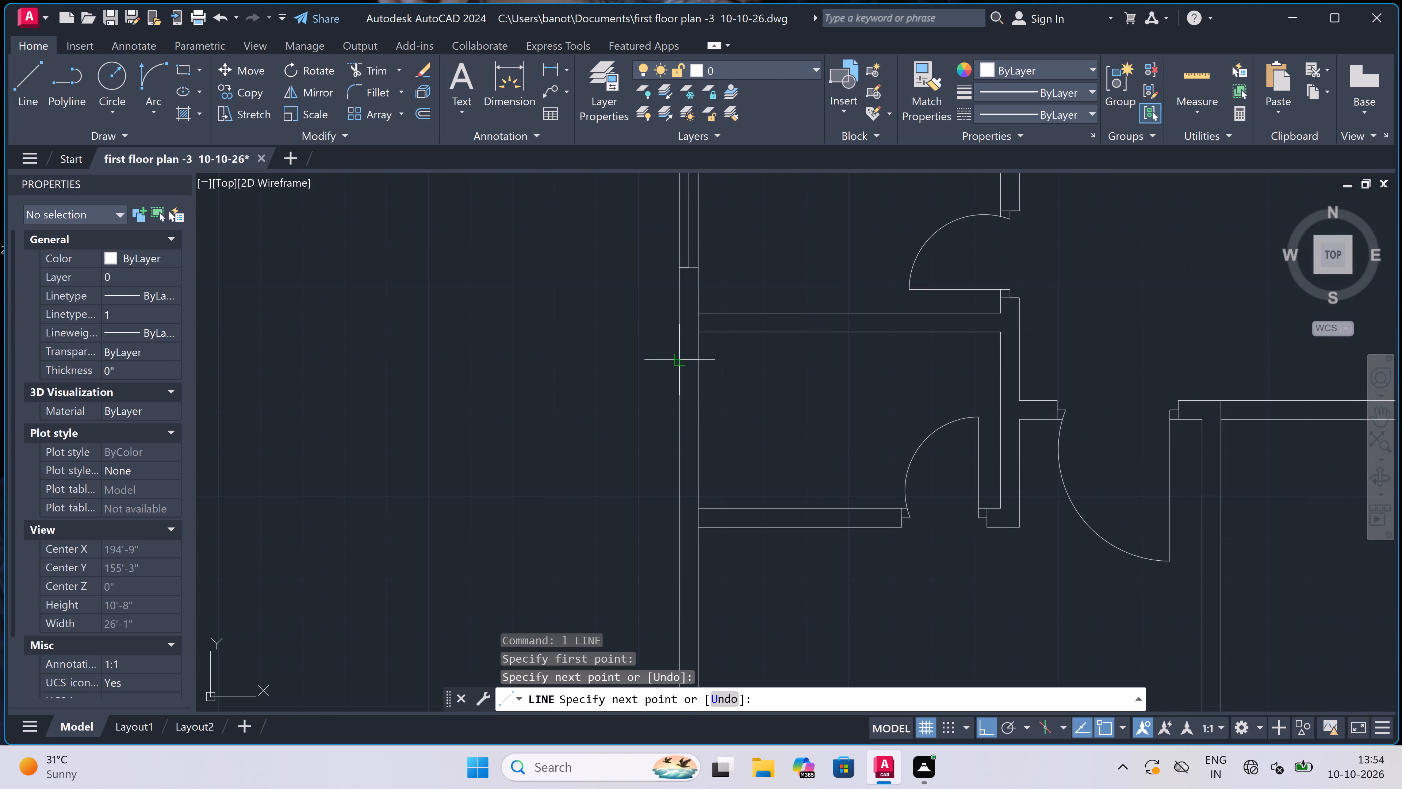
{"action": "scroll", "coordinate": [685, 359], "scroll_direction": "up", "scroll_amount": 2}
{"action": "left_click", "coordinate": [695, 359]}
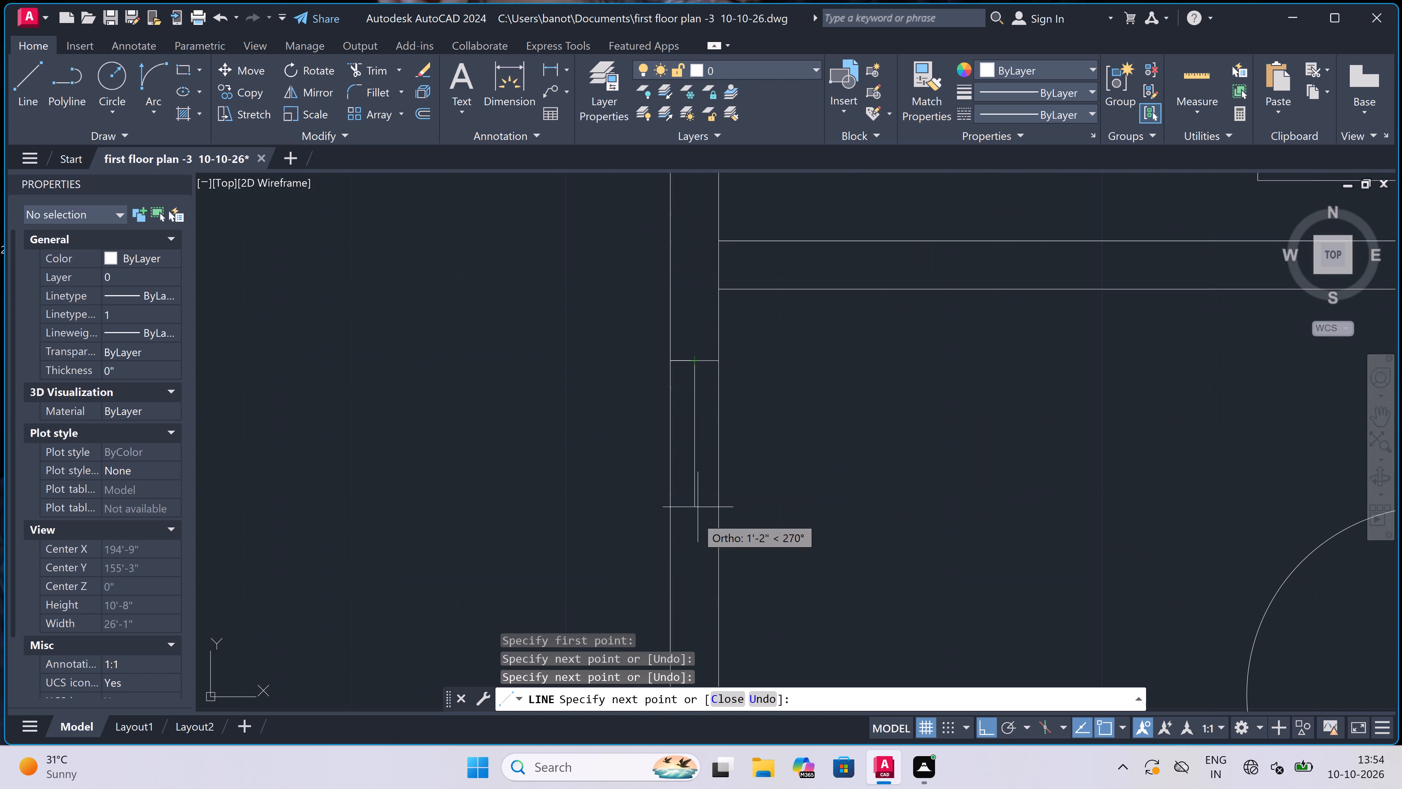
{"action": "type", "text": "2'"}
{"action": "key", "text": "space"}
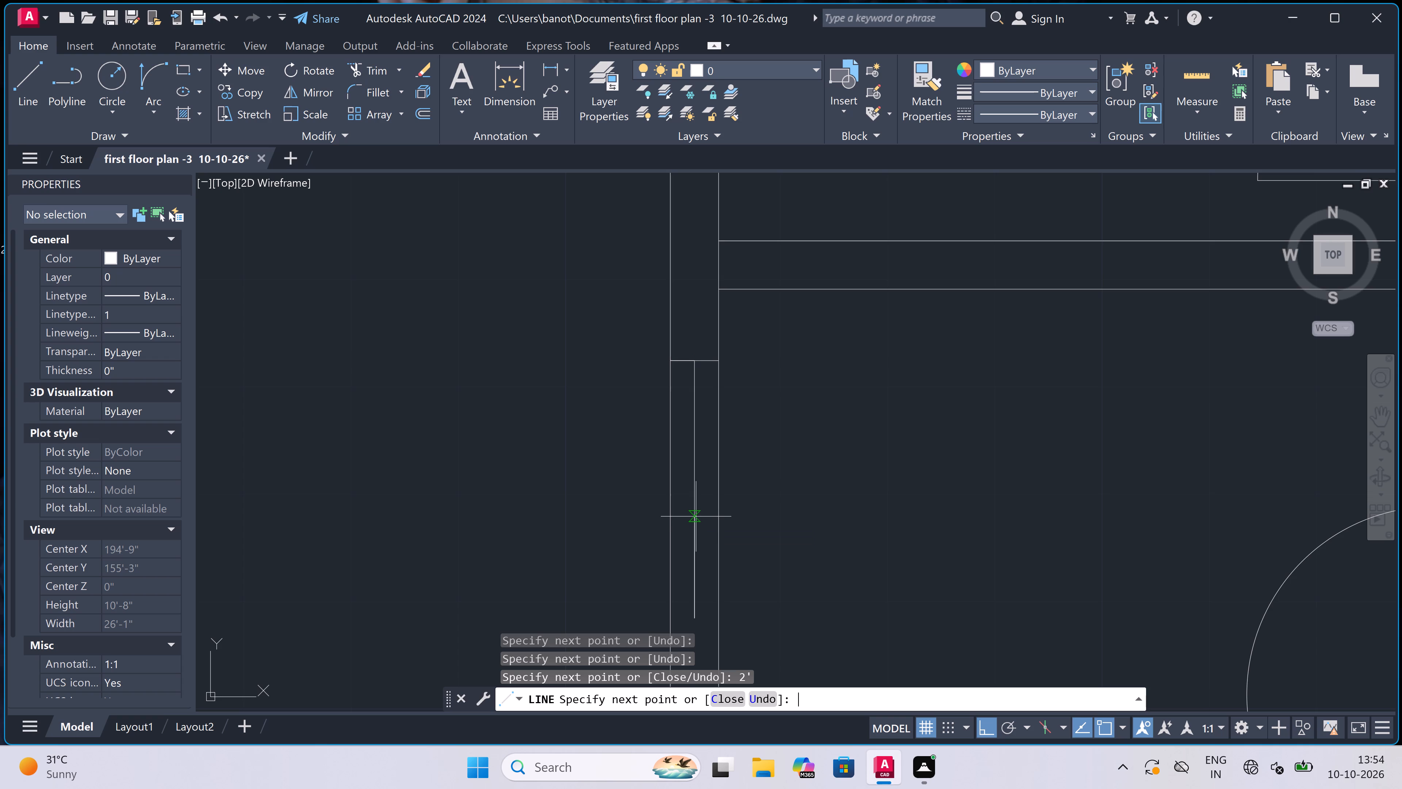
{"action": "scroll", "coordinate": [701, 508], "scroll_direction": "down", "scroll_amount": 3}
{"action": "scroll", "coordinate": [699, 552], "scroll_direction": "up", "scroll_amount": 3}
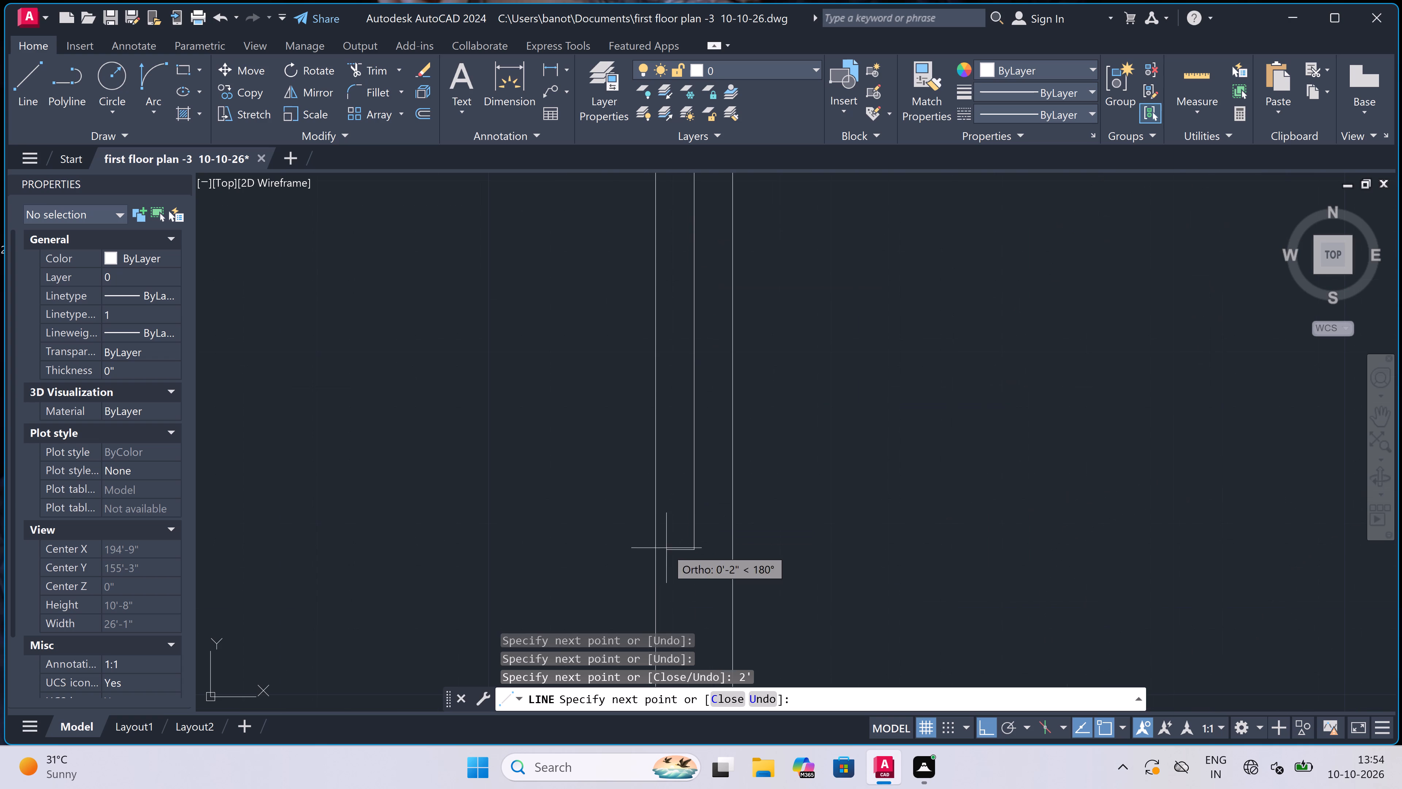
{"action": "left_click", "coordinate": [654, 546]}
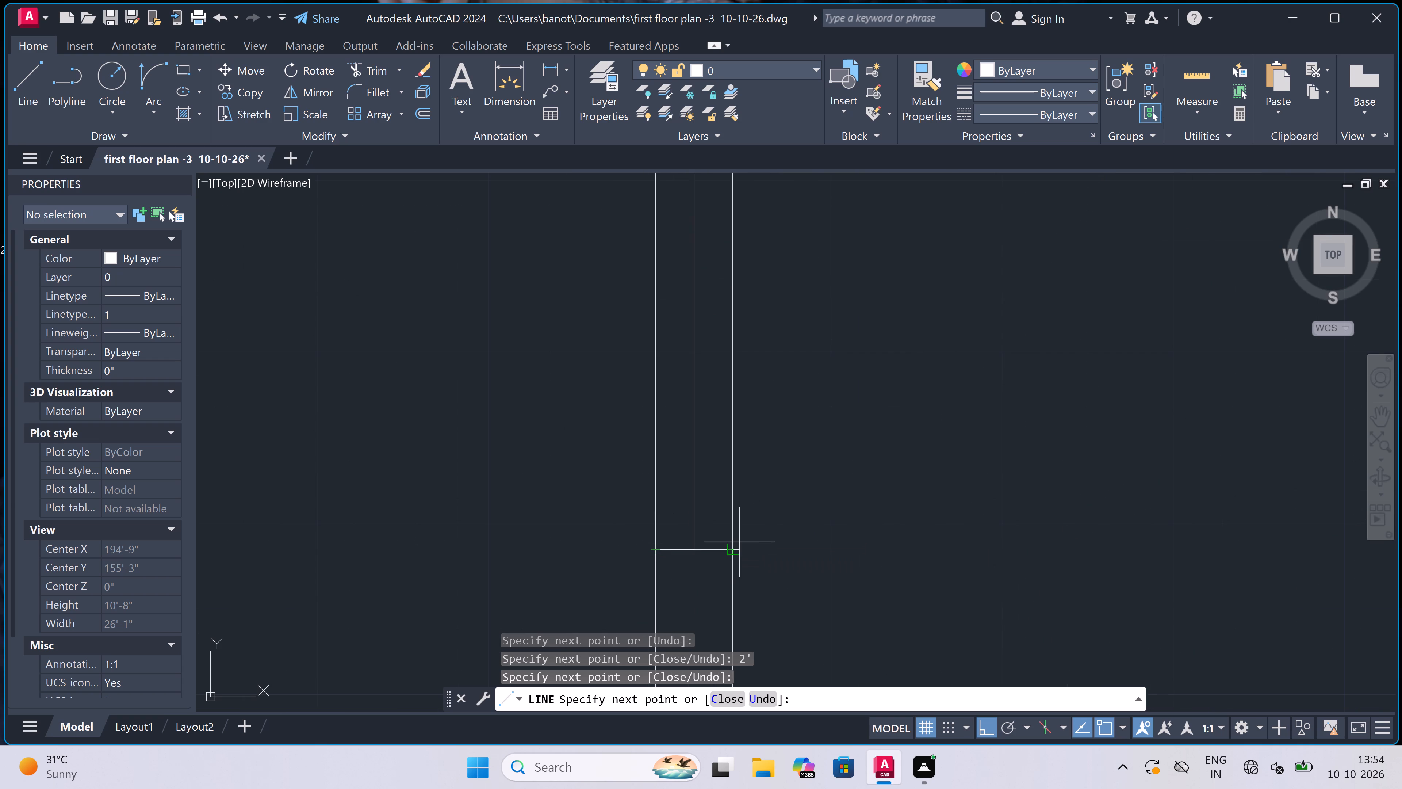
{"action": "left_click", "coordinate": [739, 542]}
{"action": "key", "text": "Escape"}
Draw a 3' window with end lines and a centre line in the right outer wall of the room just above the units' dividing wall.
{"action": "scroll", "coordinate": [735, 422], "scroll_direction": "down", "scroll_amount": 5}
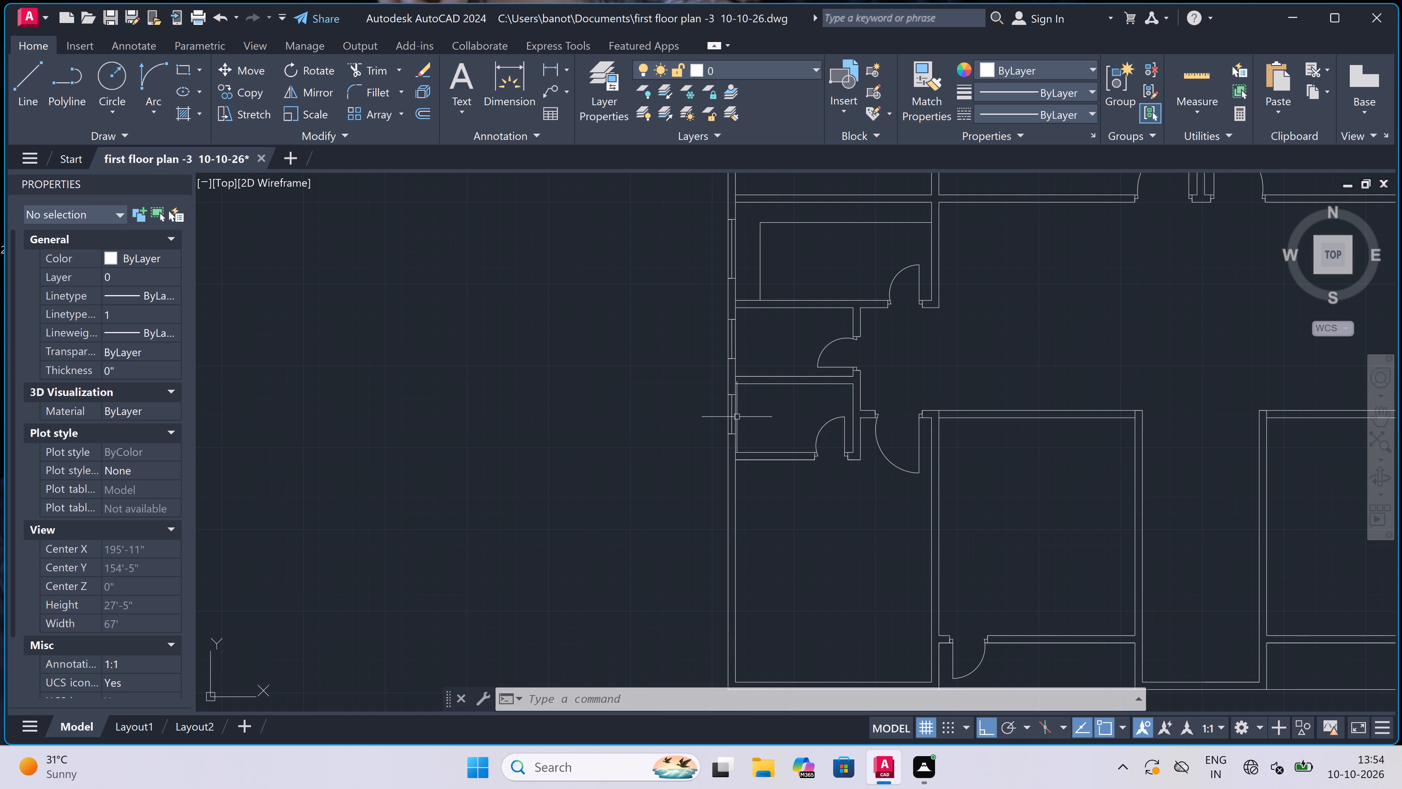
{"action": "scroll", "coordinate": [737, 417], "scroll_direction": "down", "scroll_amount": 4}
{"action": "scroll", "coordinate": [977, 386], "scroll_direction": "up", "scroll_amount": 3}
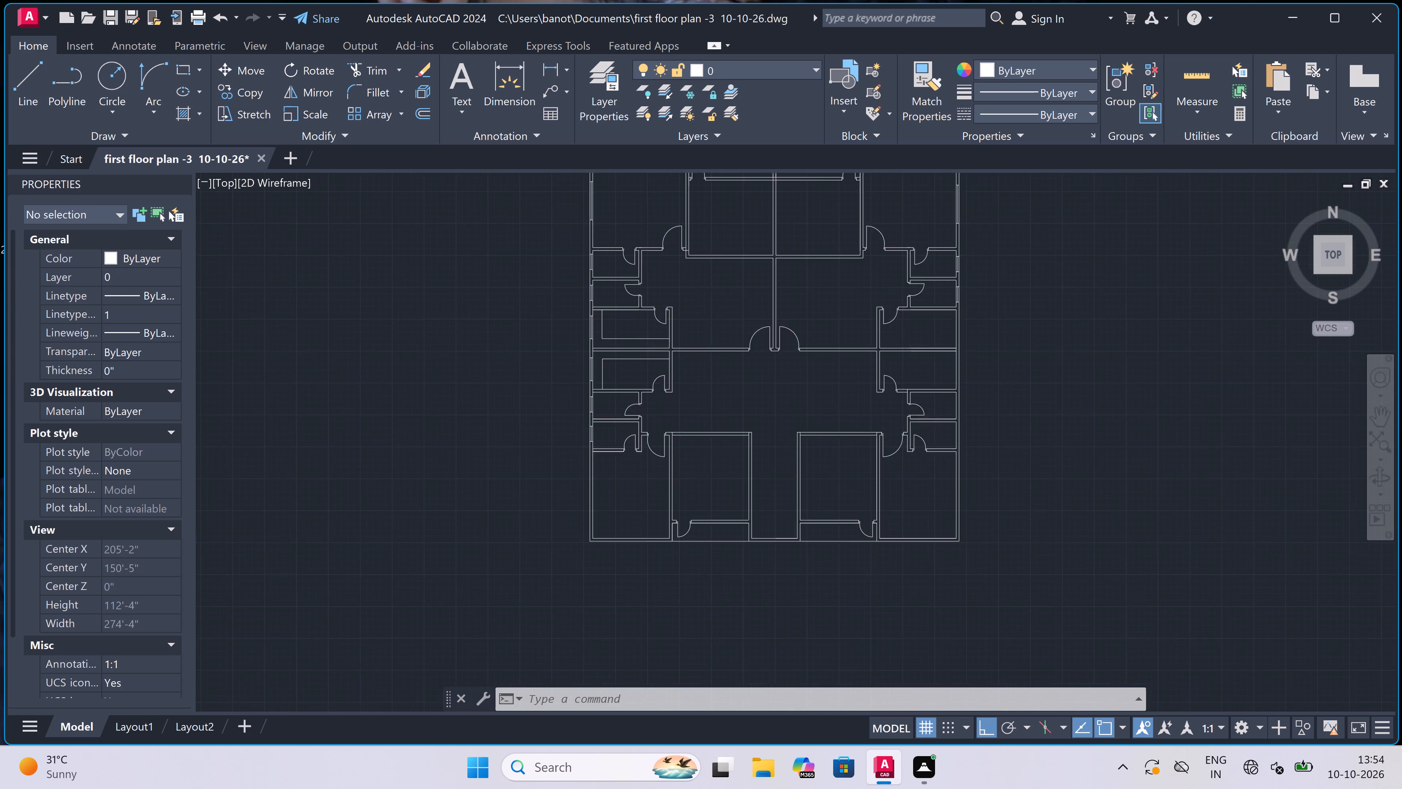
{"action": "scroll", "coordinate": [931, 405], "scroll_direction": "down", "scroll_amount": 4}
{"action": "scroll", "coordinate": [922, 319], "scroll_direction": "up", "scroll_amount": 3}
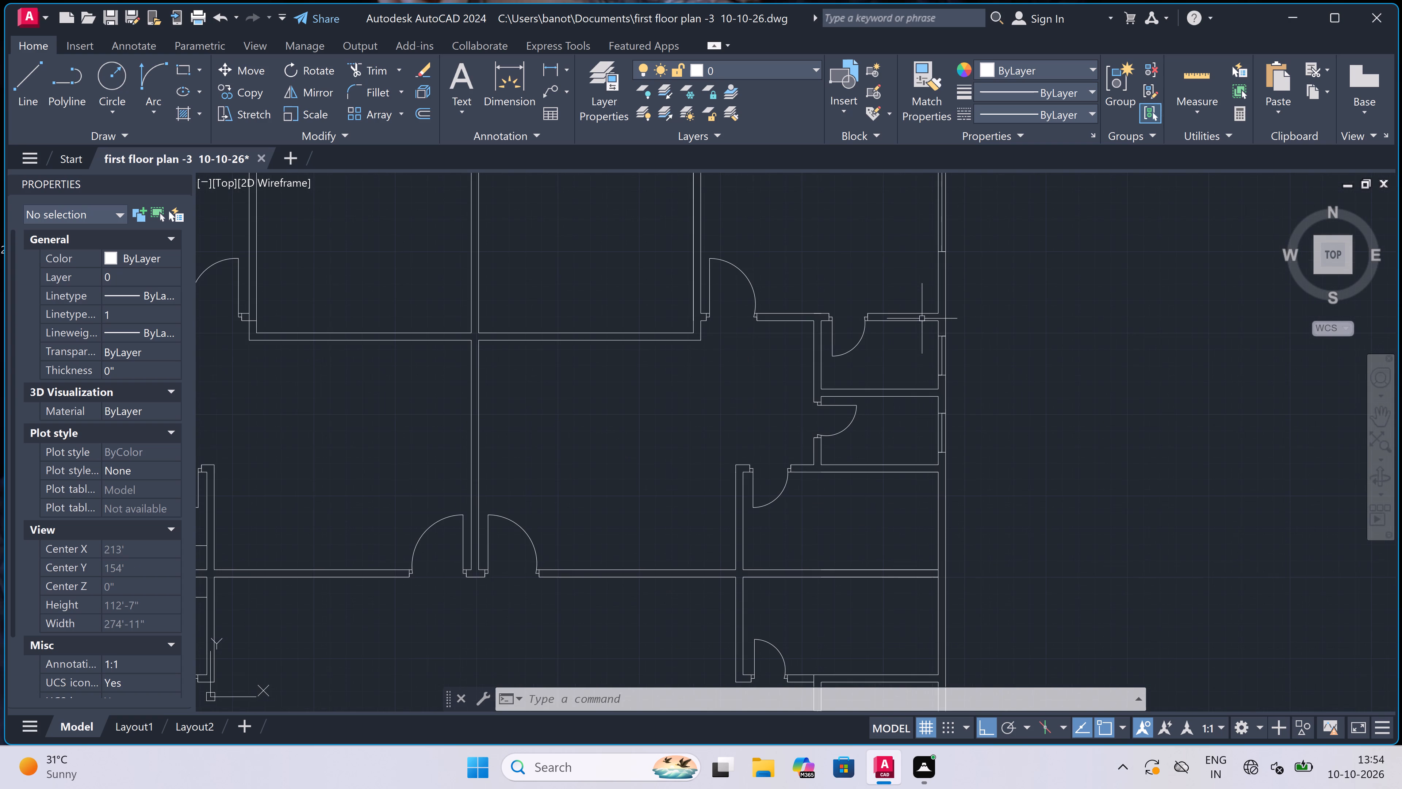
{"action": "scroll", "coordinate": [923, 319], "scroll_direction": "down", "scroll_amount": 1}
{"action": "scroll", "coordinate": [931, 468], "scroll_direction": "up", "scroll_amount": 3}
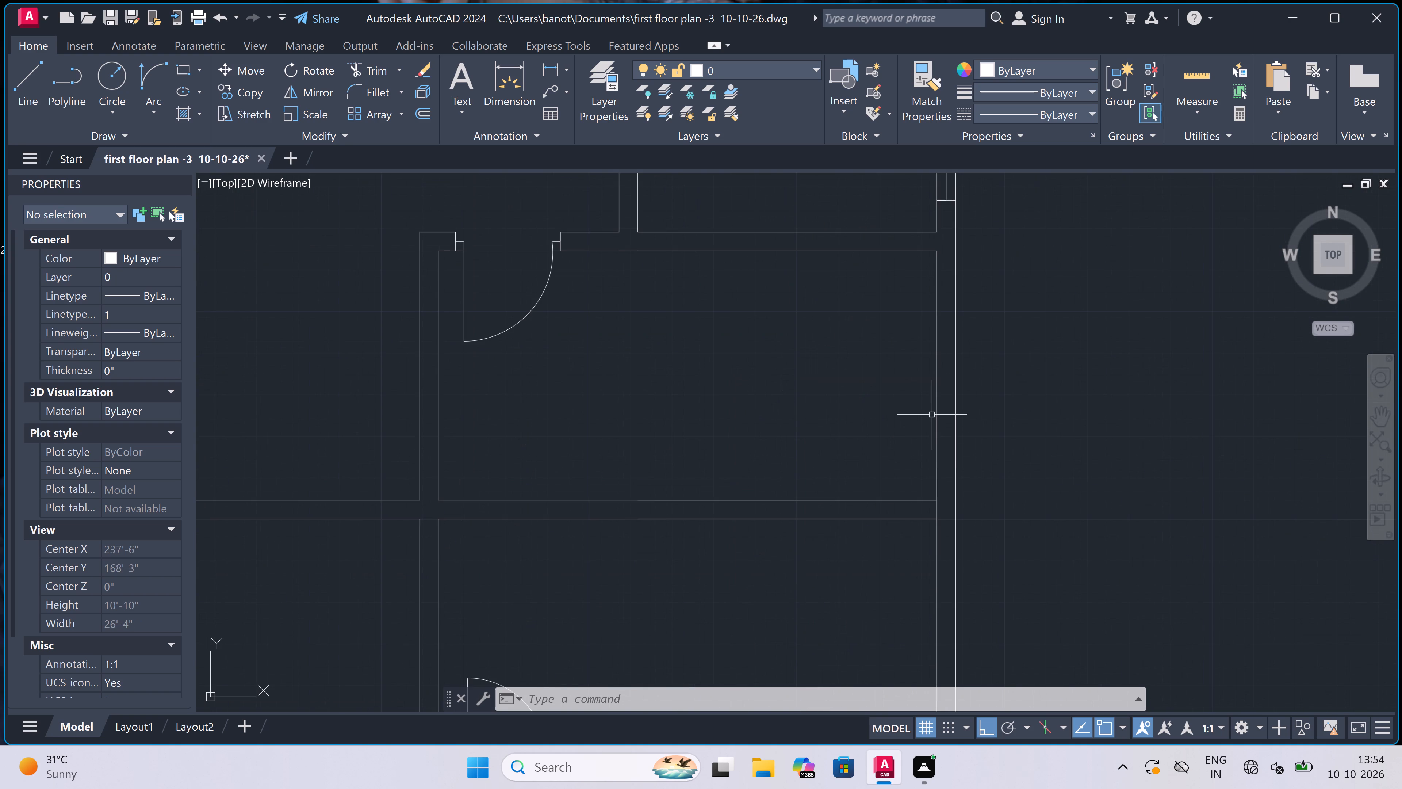
{"action": "key", "text": "space"}
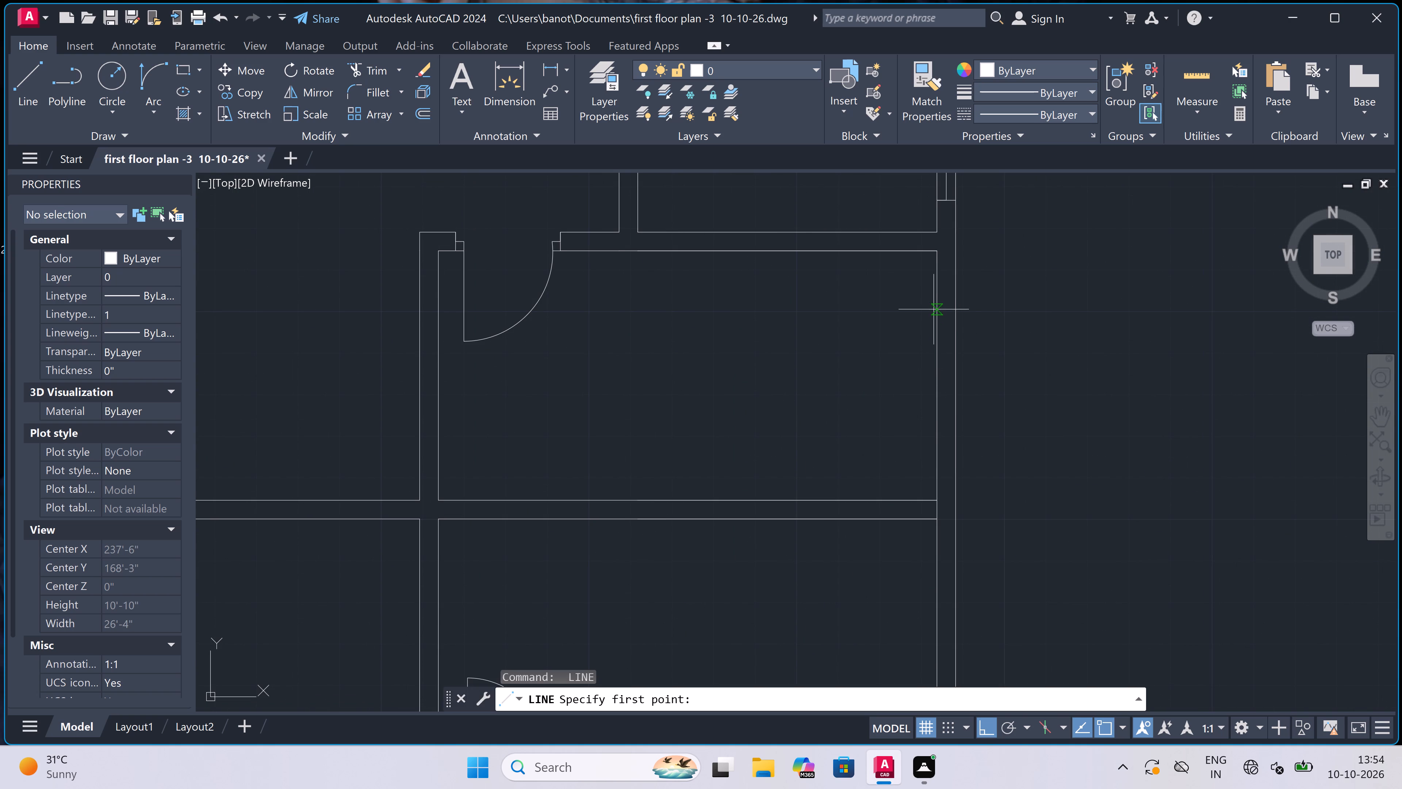
{"action": "left_click", "coordinate": [938, 302]}
{"action": "double_click", "coordinate": [956, 298]}
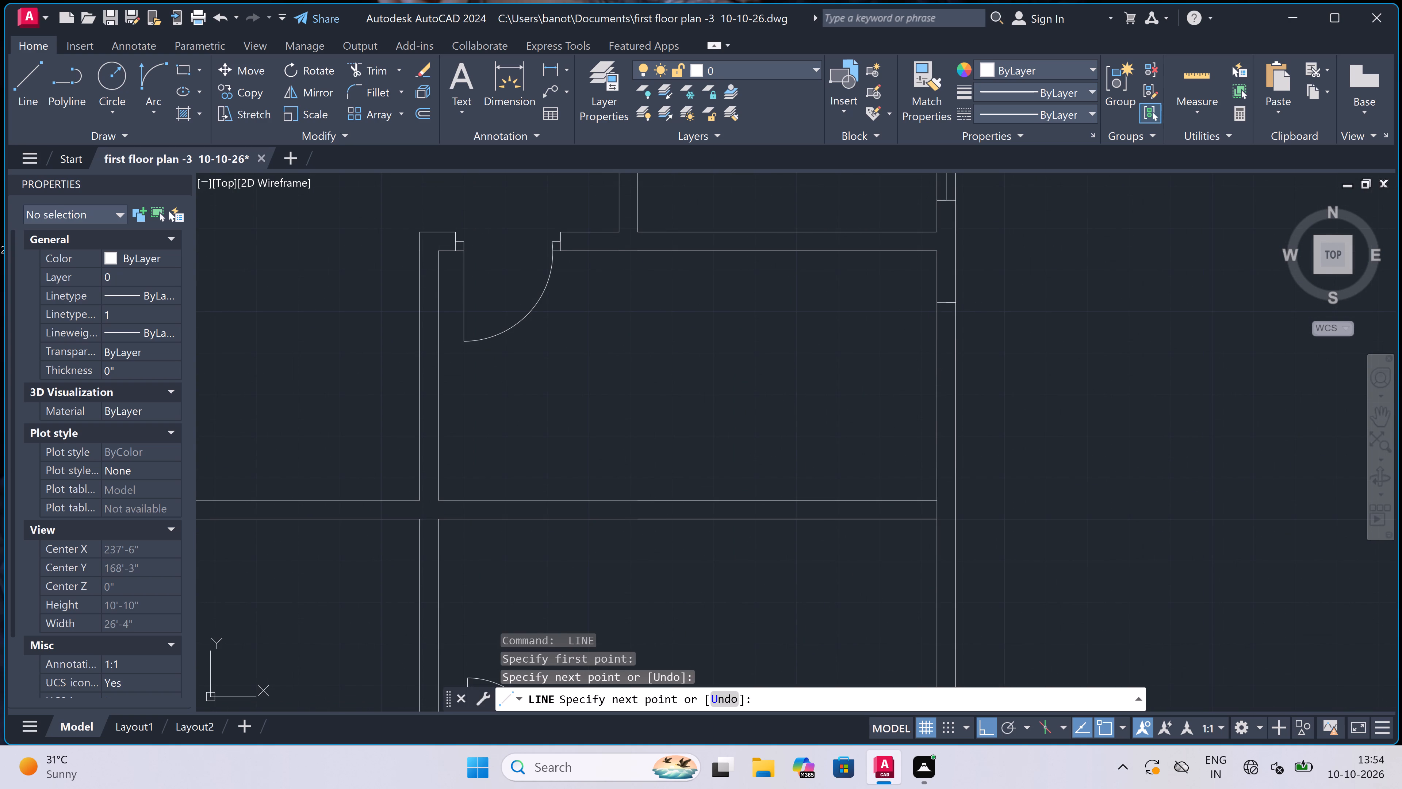
{"action": "left_click", "coordinate": [949, 298]}
{"action": "scroll", "coordinate": [949, 298], "scroll_direction": "up", "scroll_amount": 2}
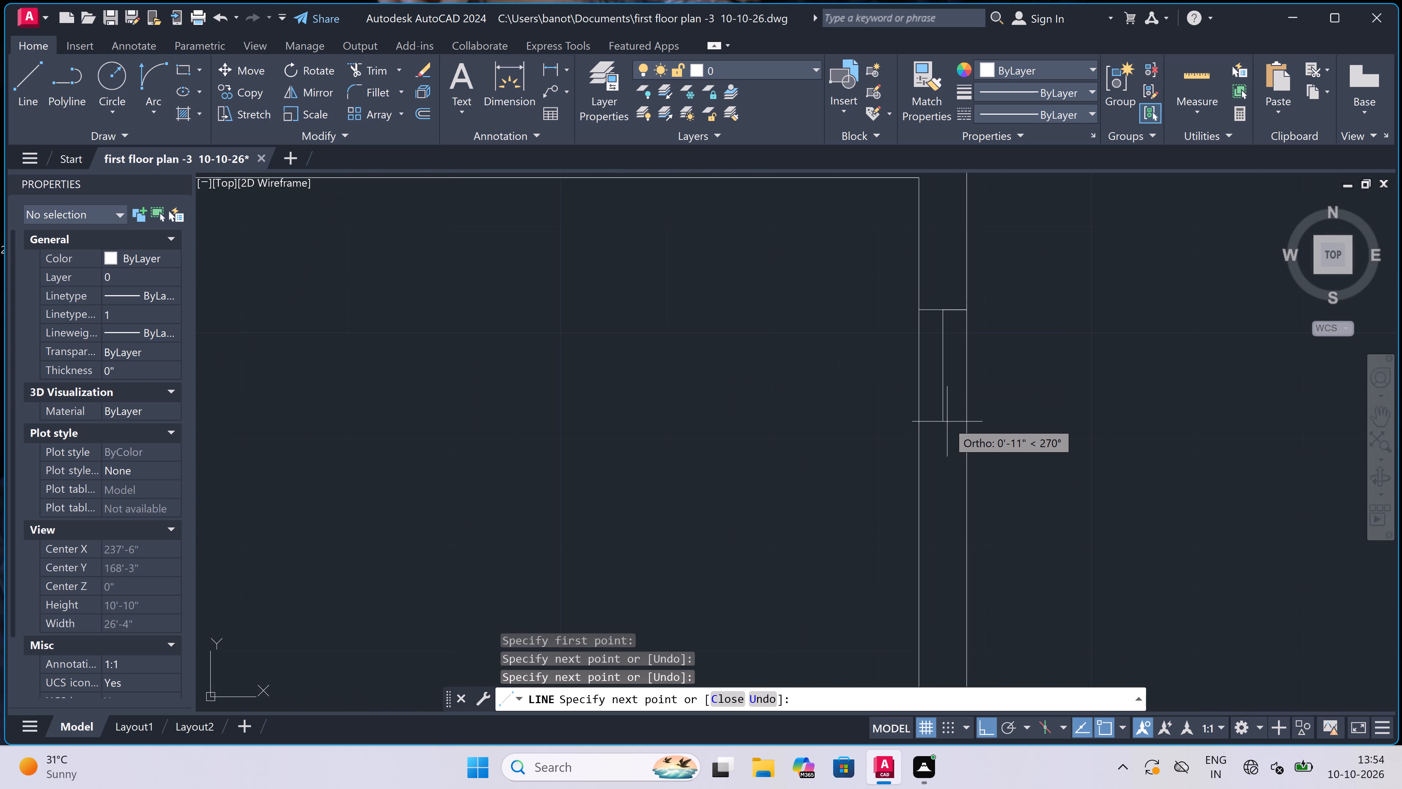
{"action": "type", "text": "3'"}
{"action": "key", "text": "space"}
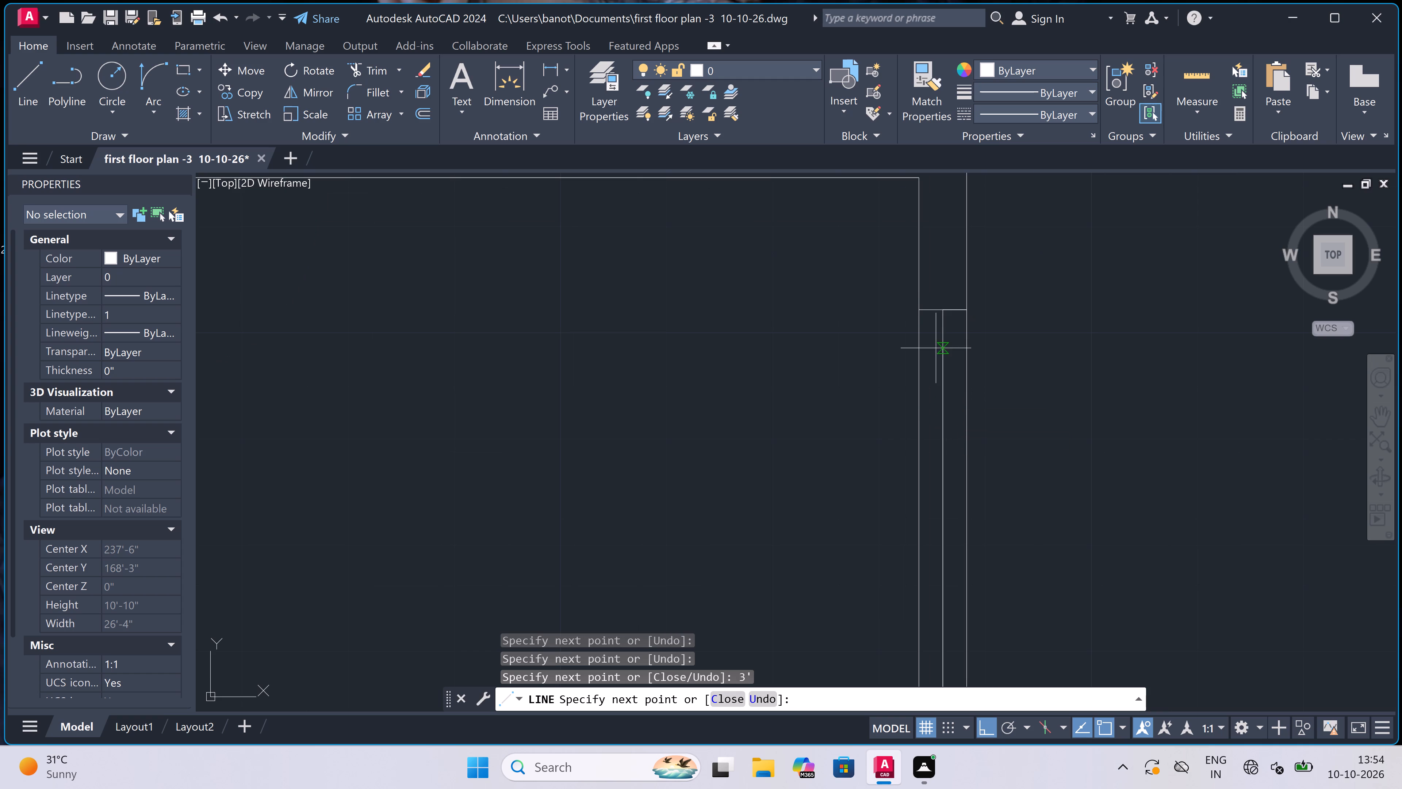
{"action": "scroll", "coordinate": [936, 348], "scroll_direction": "down", "scroll_amount": 4}
{"action": "scroll", "coordinate": [945, 382], "scroll_direction": "up", "scroll_amount": 3}
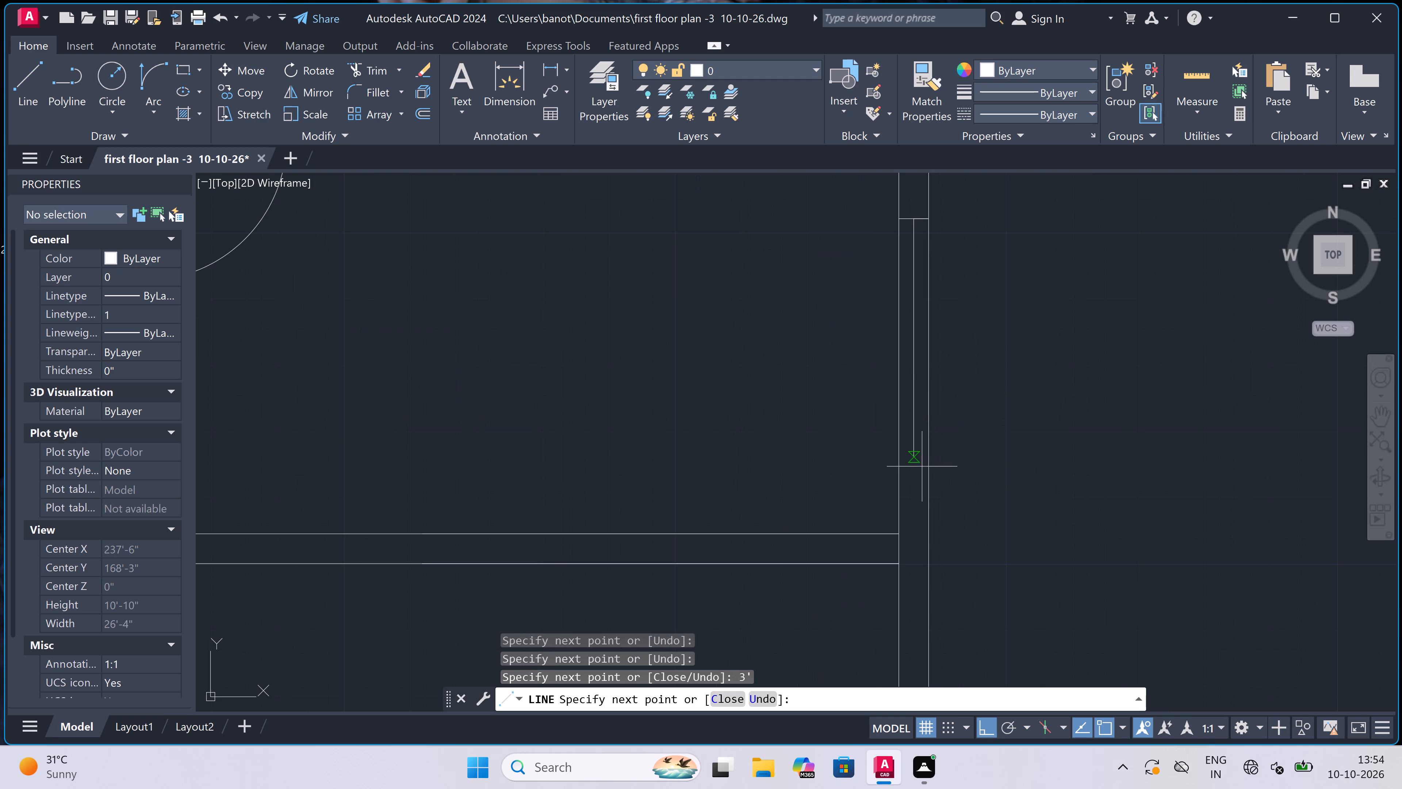
{"action": "scroll", "coordinate": [916, 456], "scroll_direction": "up", "scroll_amount": 2}
{"action": "left_click", "coordinate": [869, 455]}
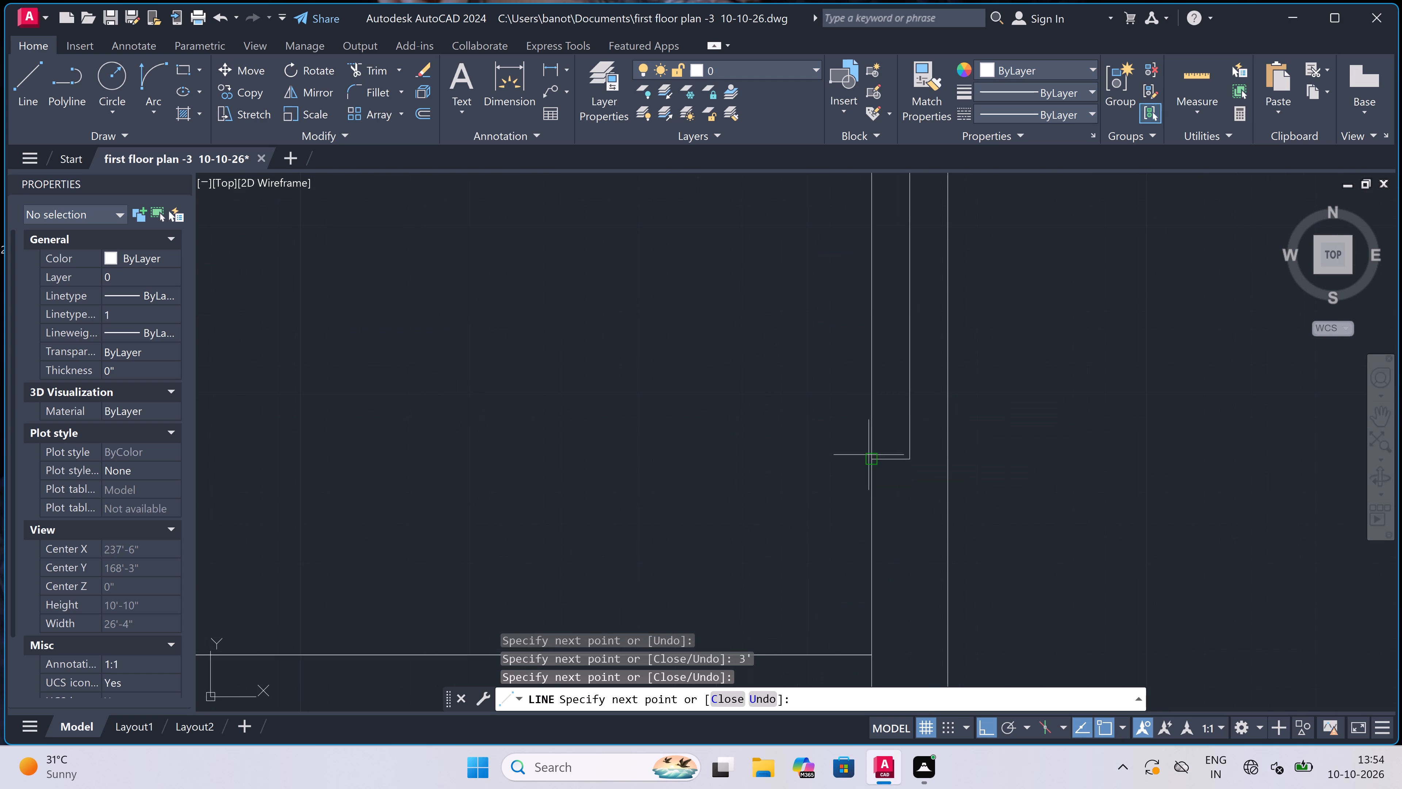
{"action": "left_click", "coordinate": [946, 462]}
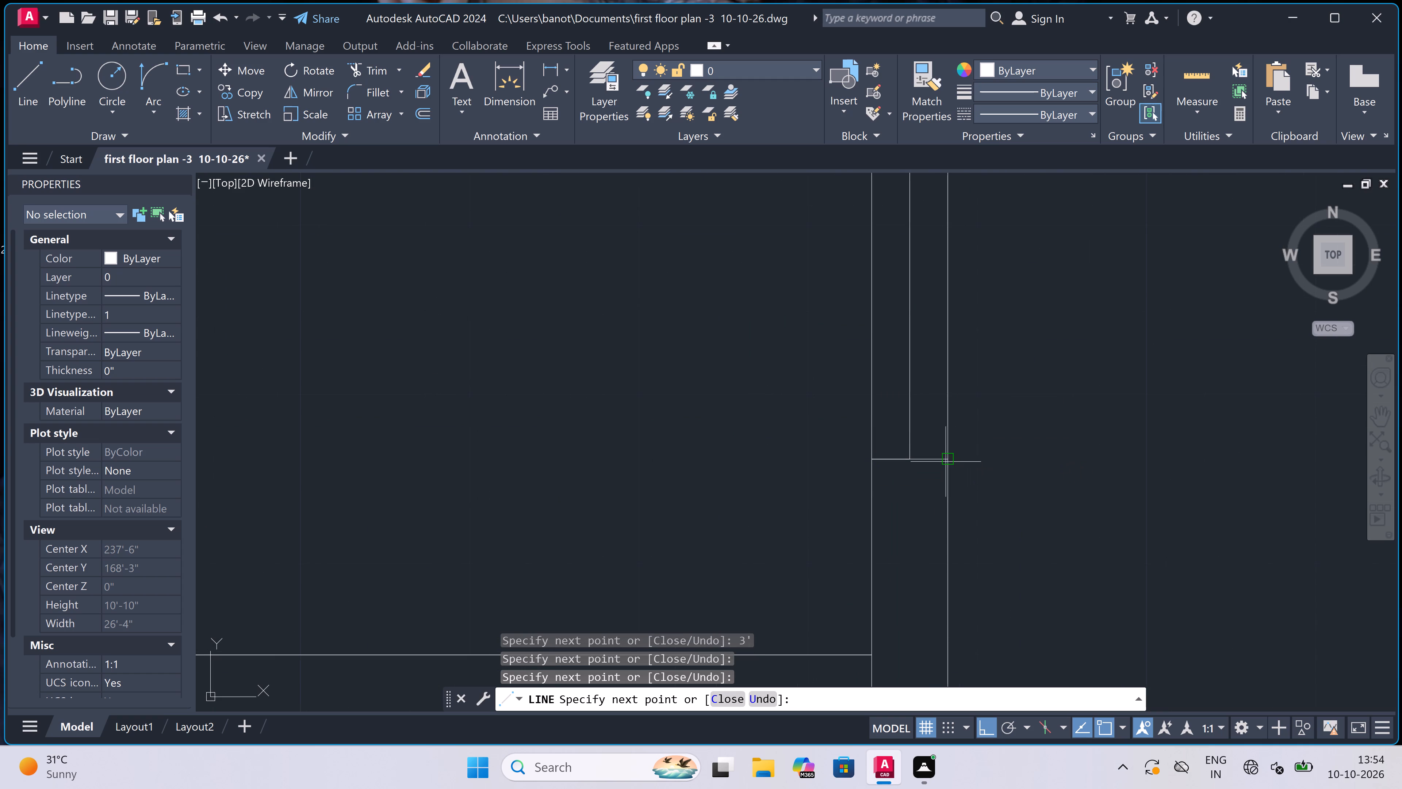
{"action": "key", "text": "Escape"}
Draw a 3' window with end lines and a centre line in the right outer wall of the room just below the units' dividing wall.
{"action": "scroll", "coordinate": [873, 430], "scroll_direction": "down", "scroll_amount": 8}
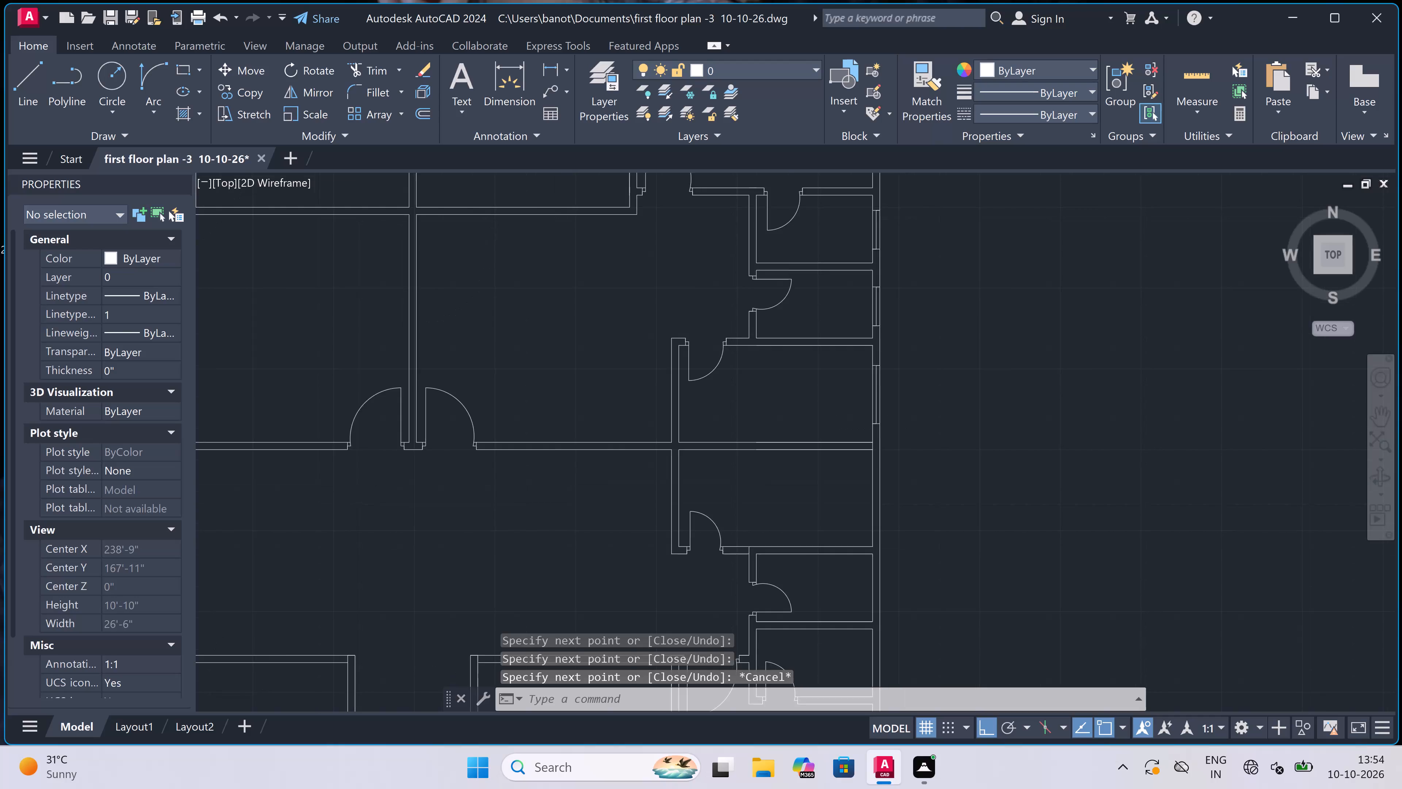
{"action": "scroll", "coordinate": [872, 433], "scroll_direction": "up", "scroll_amount": 3}
{"action": "scroll", "coordinate": [874, 490], "scroll_direction": "up", "scroll_amount": 2}
{"action": "scroll", "coordinate": [879, 503], "scroll_direction": "down", "scroll_amount": 1}
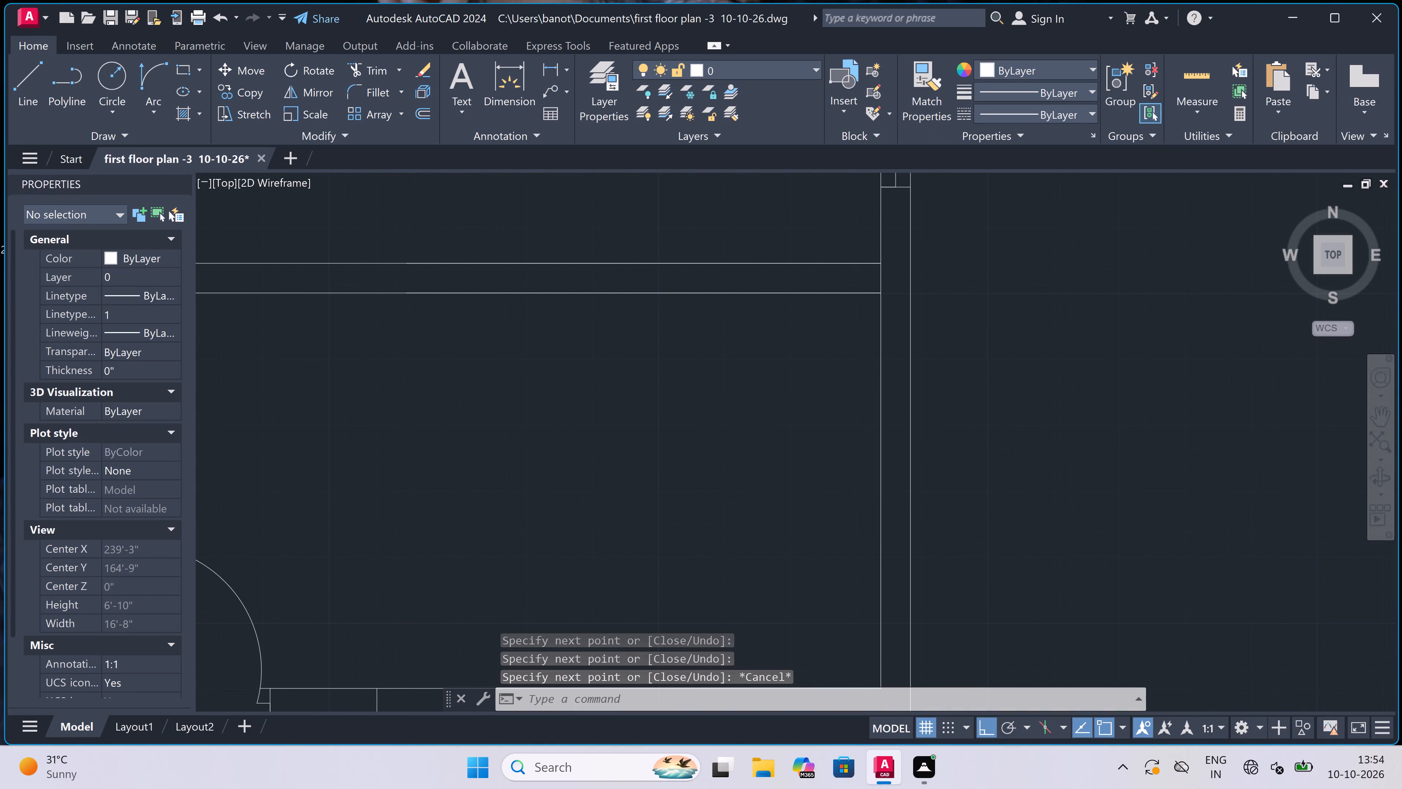
{"action": "scroll", "coordinate": [879, 503], "scroll_direction": "down", "scroll_amount": 2}
{"action": "scroll", "coordinate": [878, 518], "scroll_direction": "up", "scroll_amount": 3}
{"action": "key", "text": "space"}
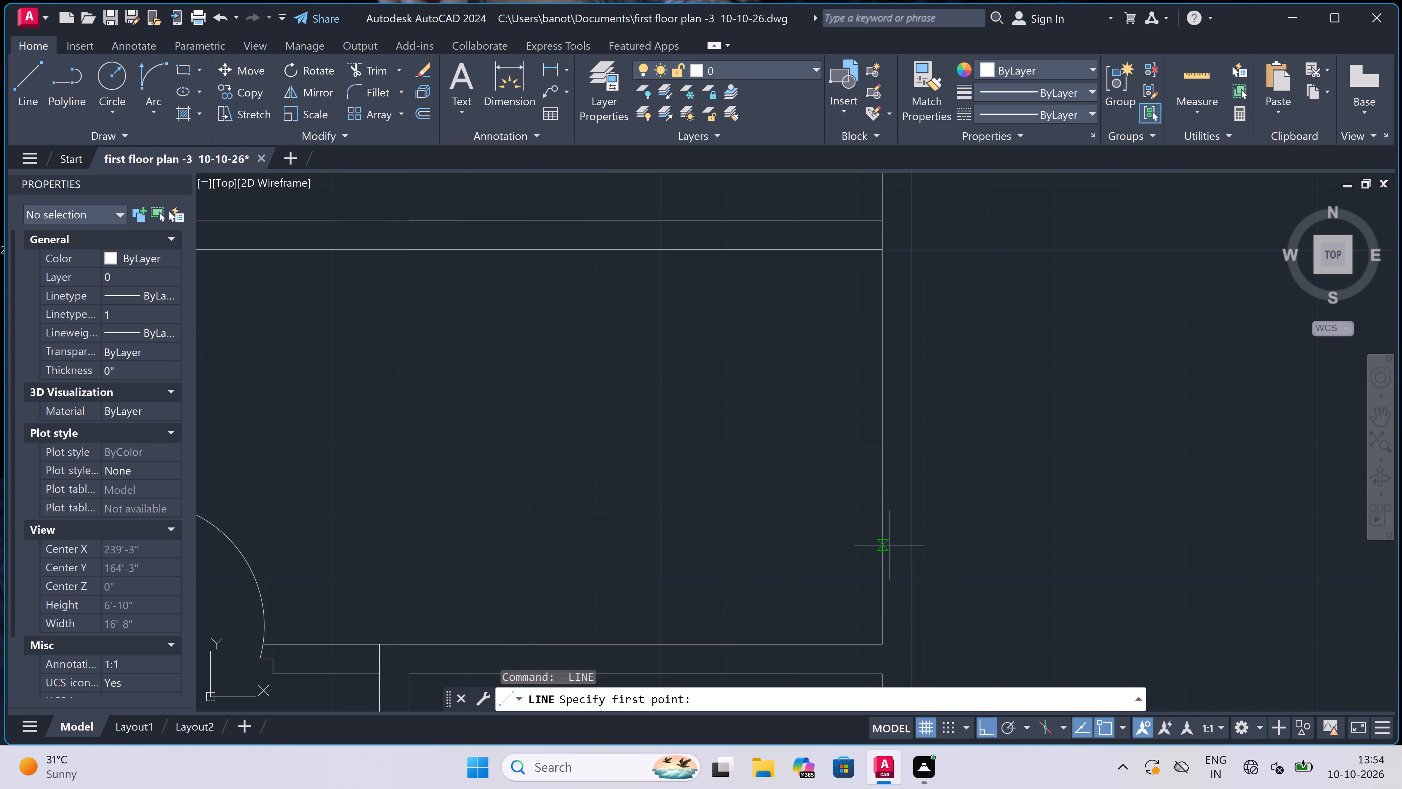
{"action": "left_click", "coordinate": [885, 584]}
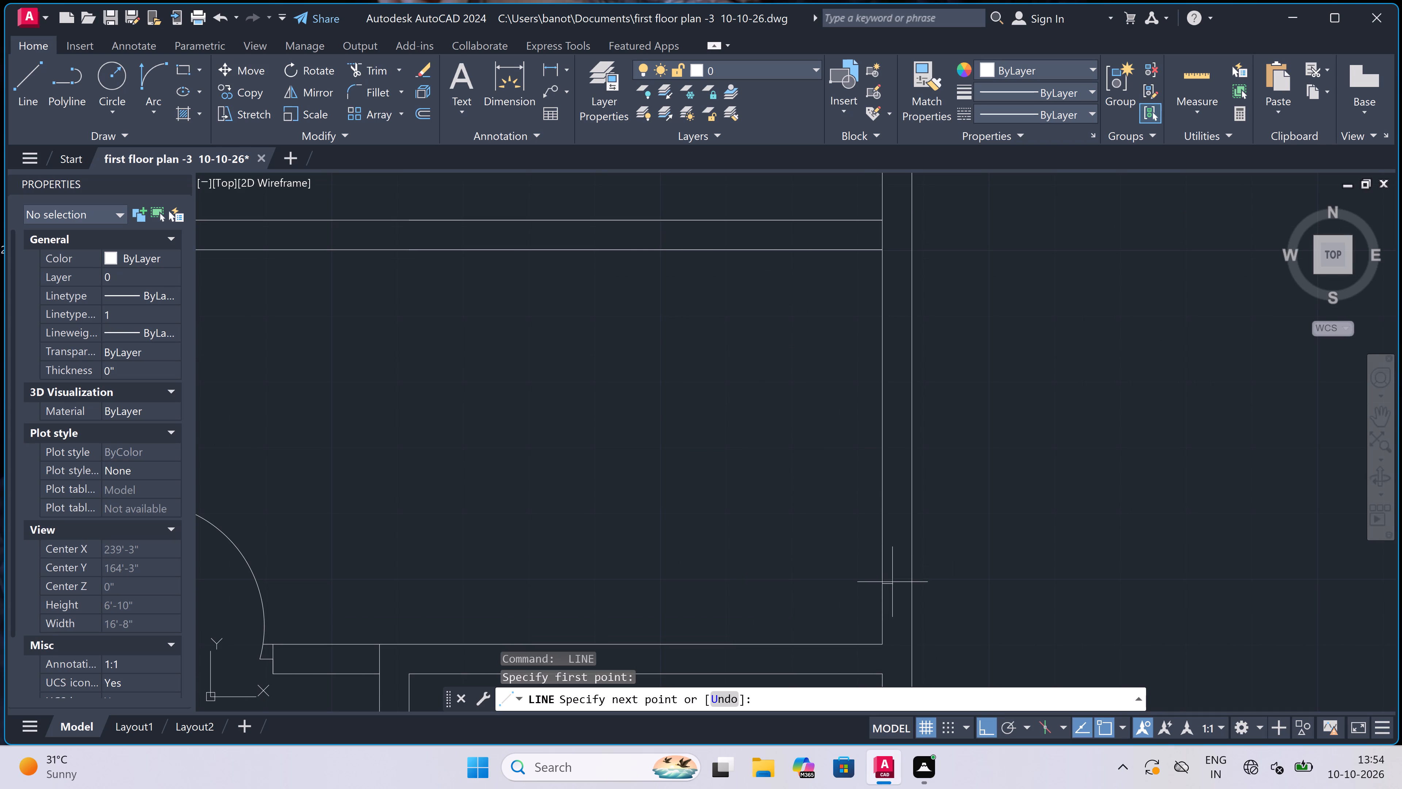
{"action": "left_click", "coordinate": [911, 580]}
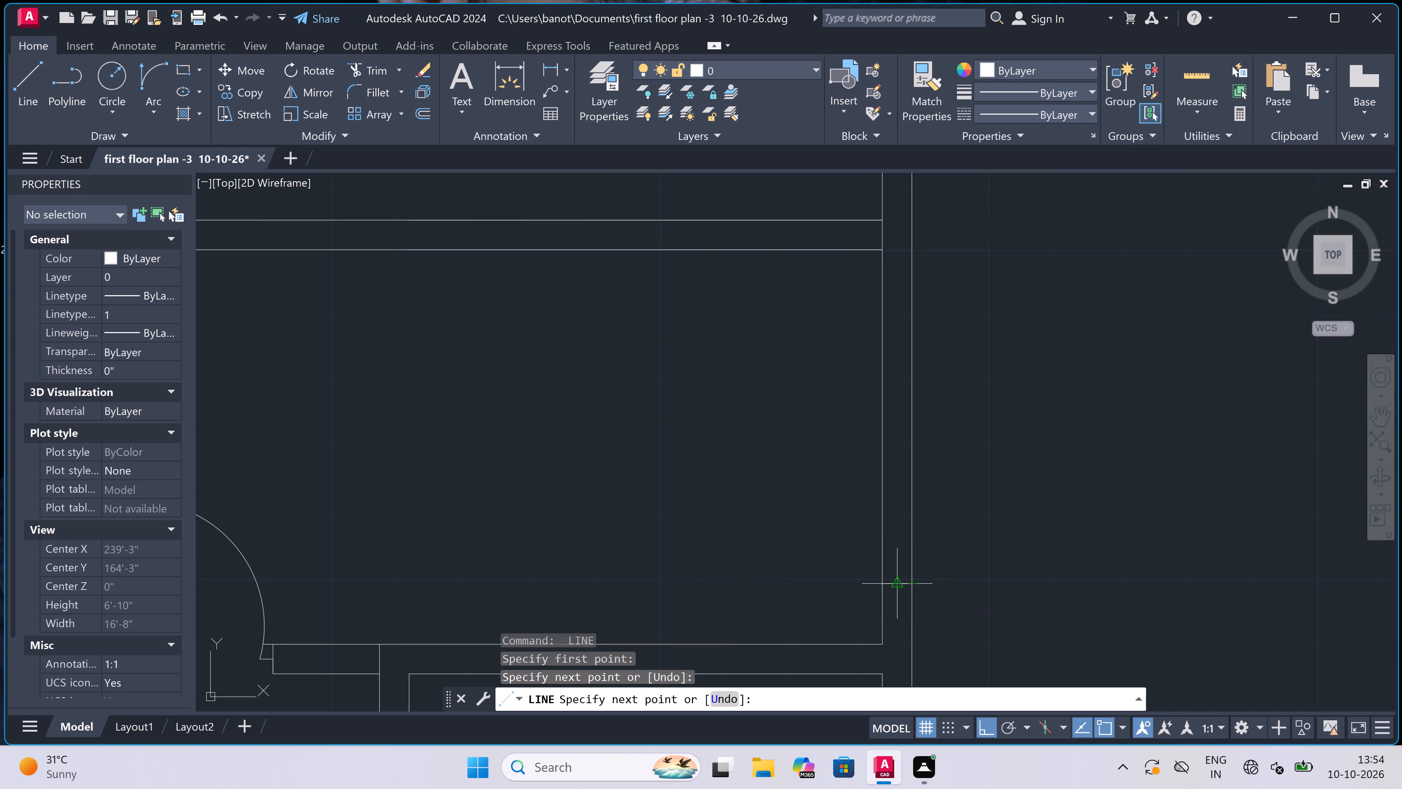
{"action": "left_click", "coordinate": [895, 584]}
{"action": "key", "text": "5"}
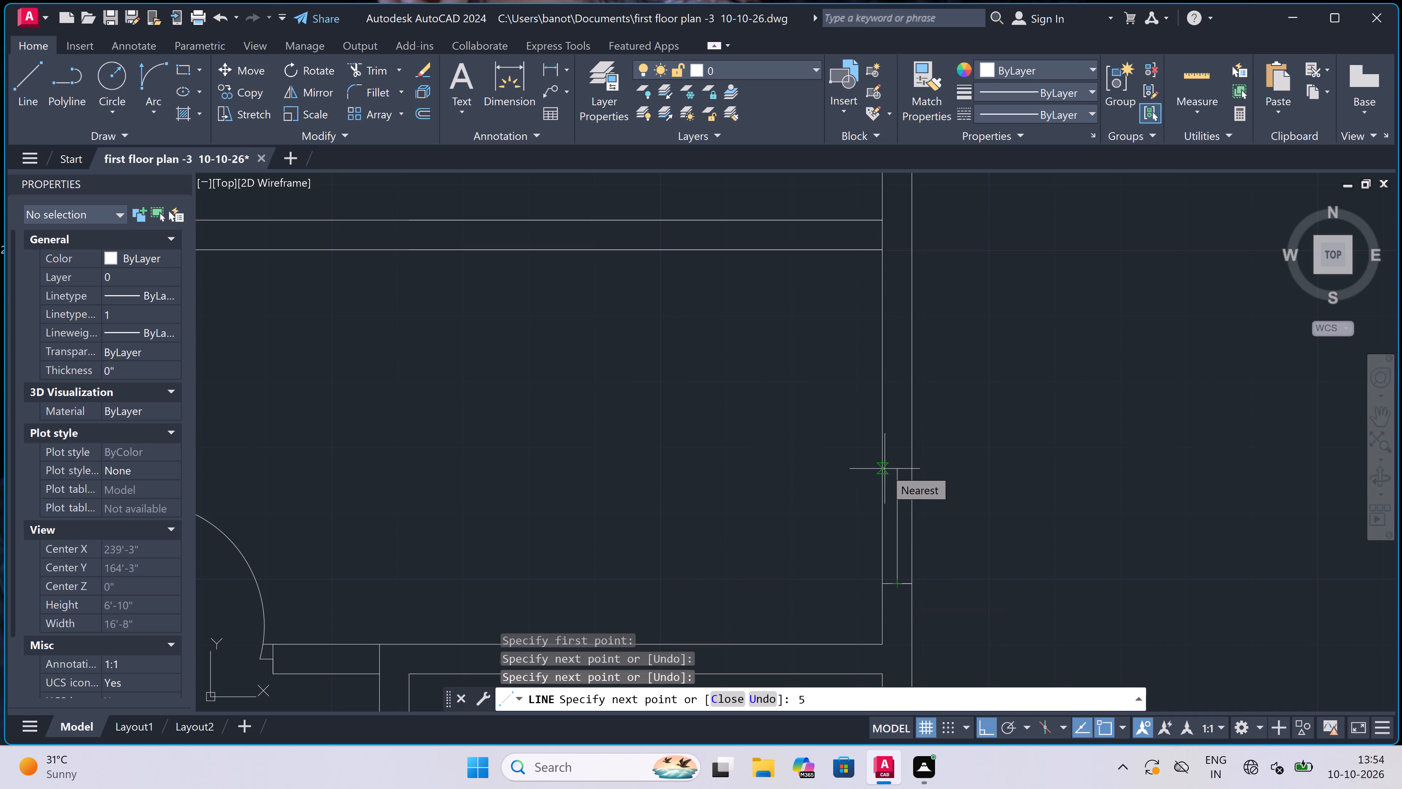
{"action": "key", "text": "BackSpace"}
{"action": "type", "text": "3'"}
{"action": "key", "text": "space"}
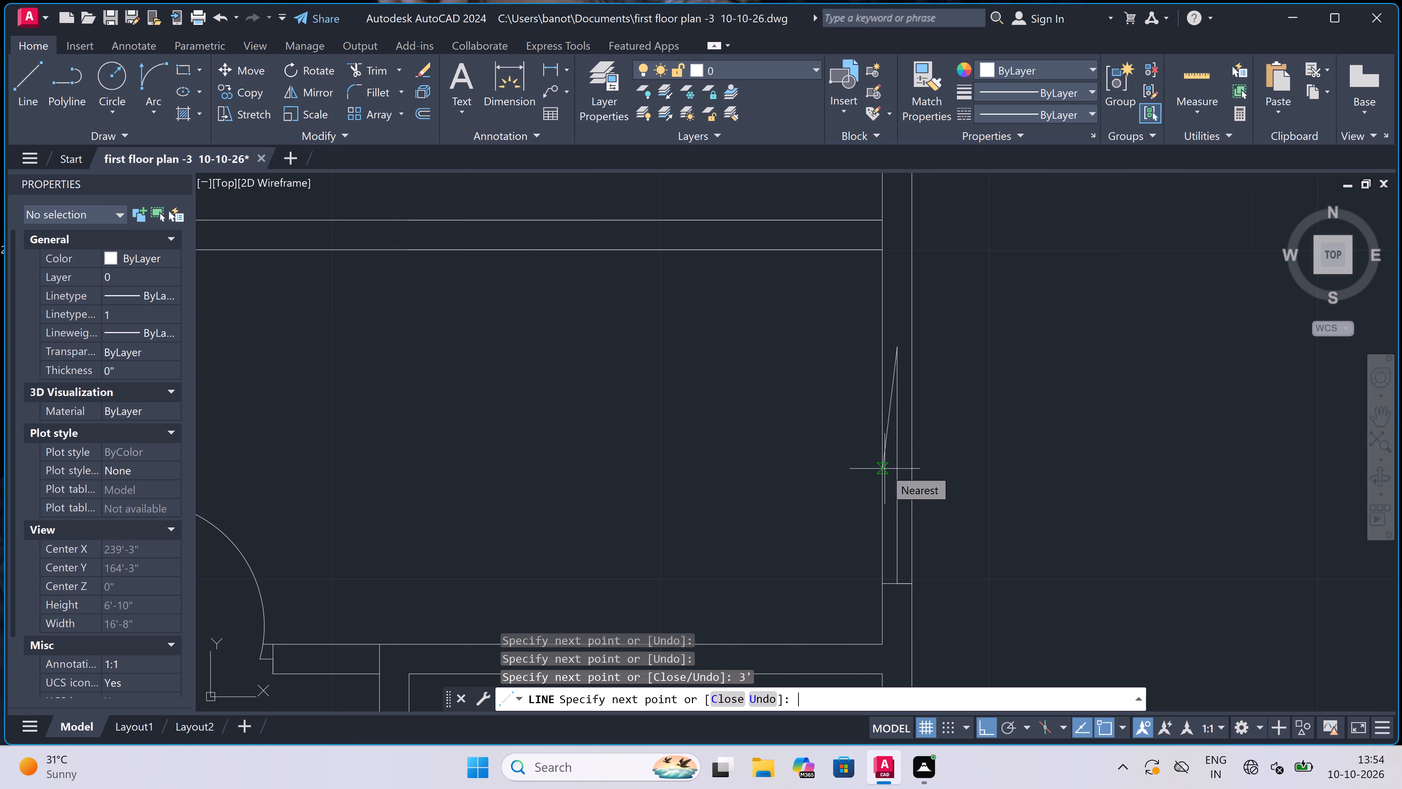
{"action": "scroll", "coordinate": [890, 363], "scroll_direction": "up", "scroll_amount": 3}
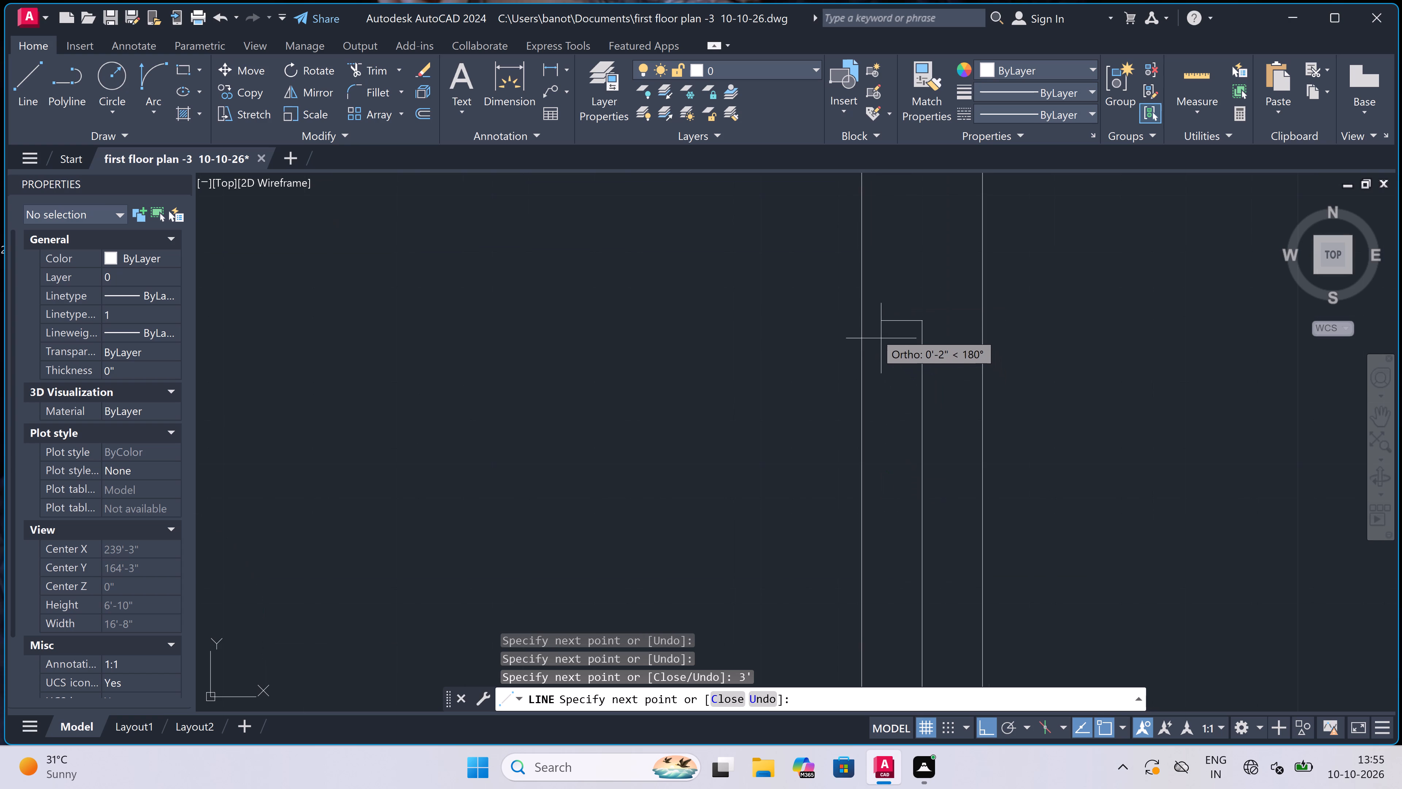
{"action": "left_click", "coordinate": [863, 321]}
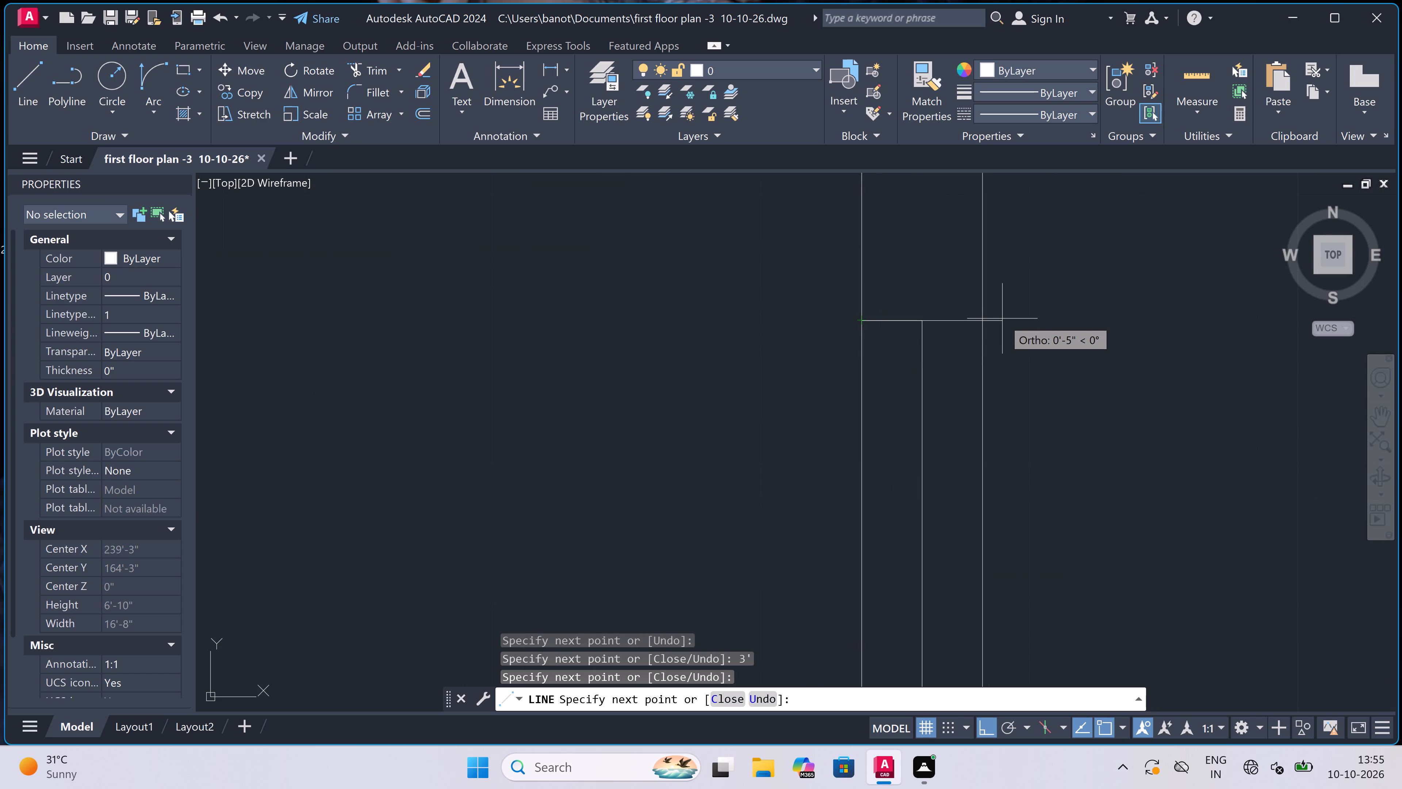
{"action": "left_click", "coordinate": [992, 323]}
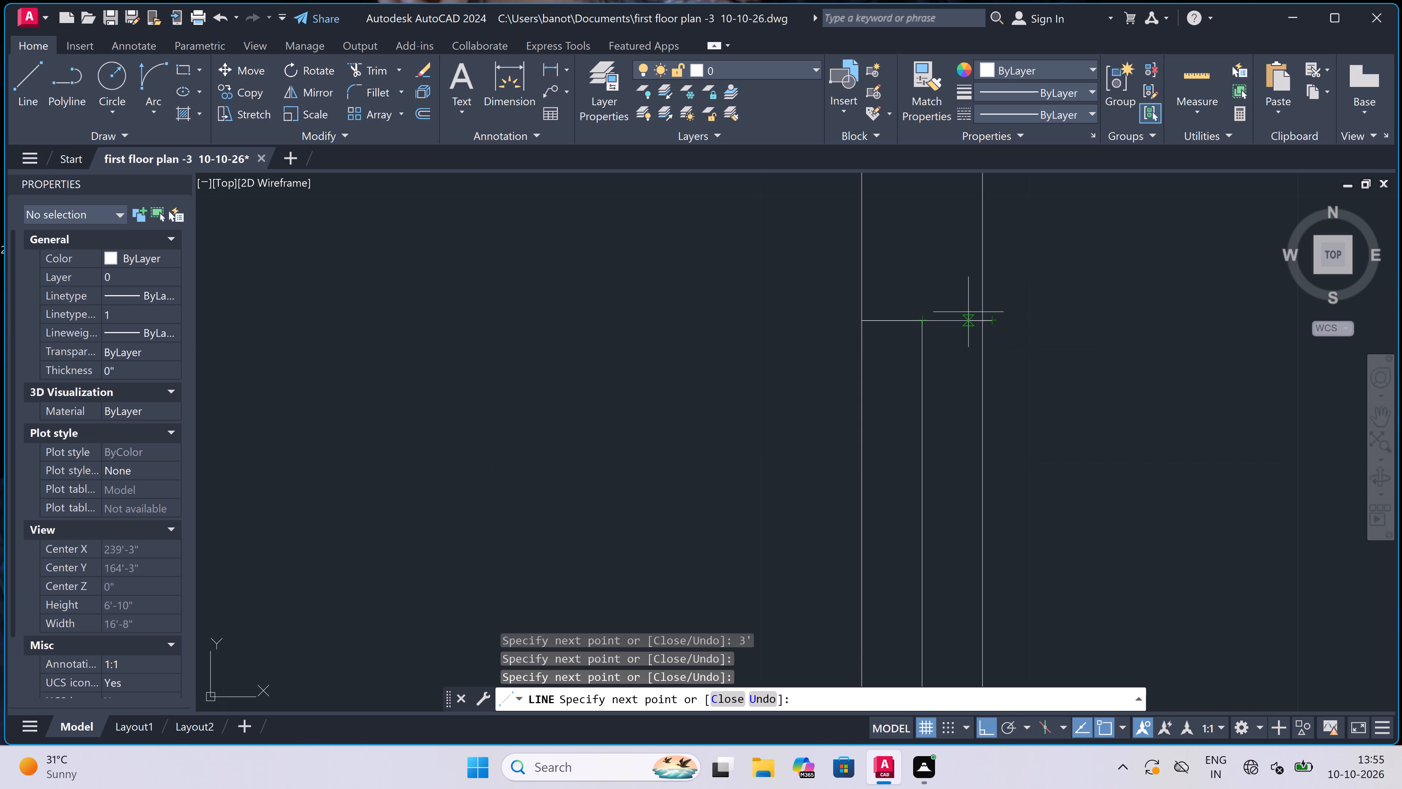
{"action": "key", "text": "ctrl+z"}
{"action": "scroll", "coordinate": [988, 304], "scroll_direction": "up", "scroll_amount": 1}
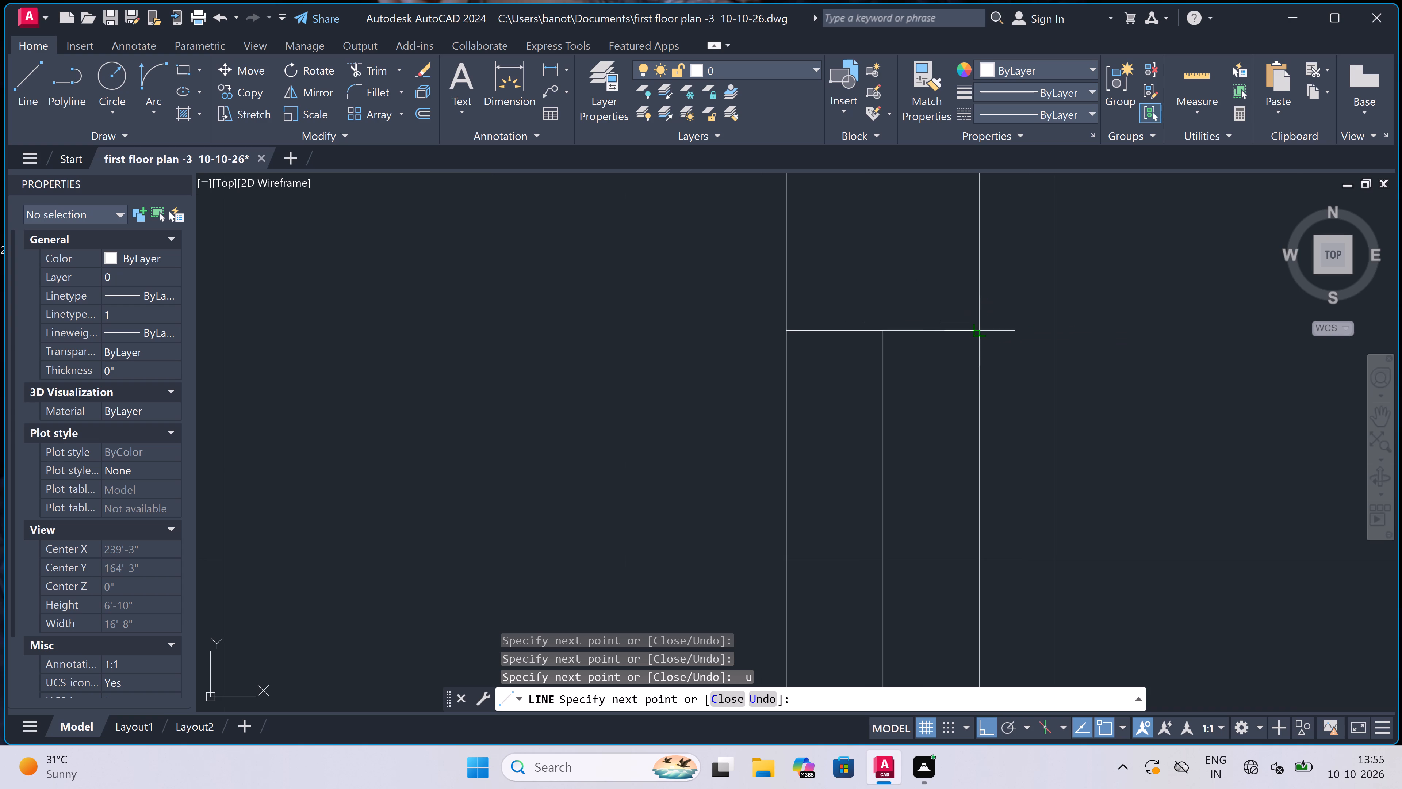
{"action": "left_click", "coordinate": [977, 330]}
{"action": "key", "text": "Escape"}
Draw a 2' window with end lines and a centre line in the right outer wall of the upper small room of the lower unit.
{"action": "scroll", "coordinate": [833, 320], "scroll_direction": "down", "scroll_amount": 6}
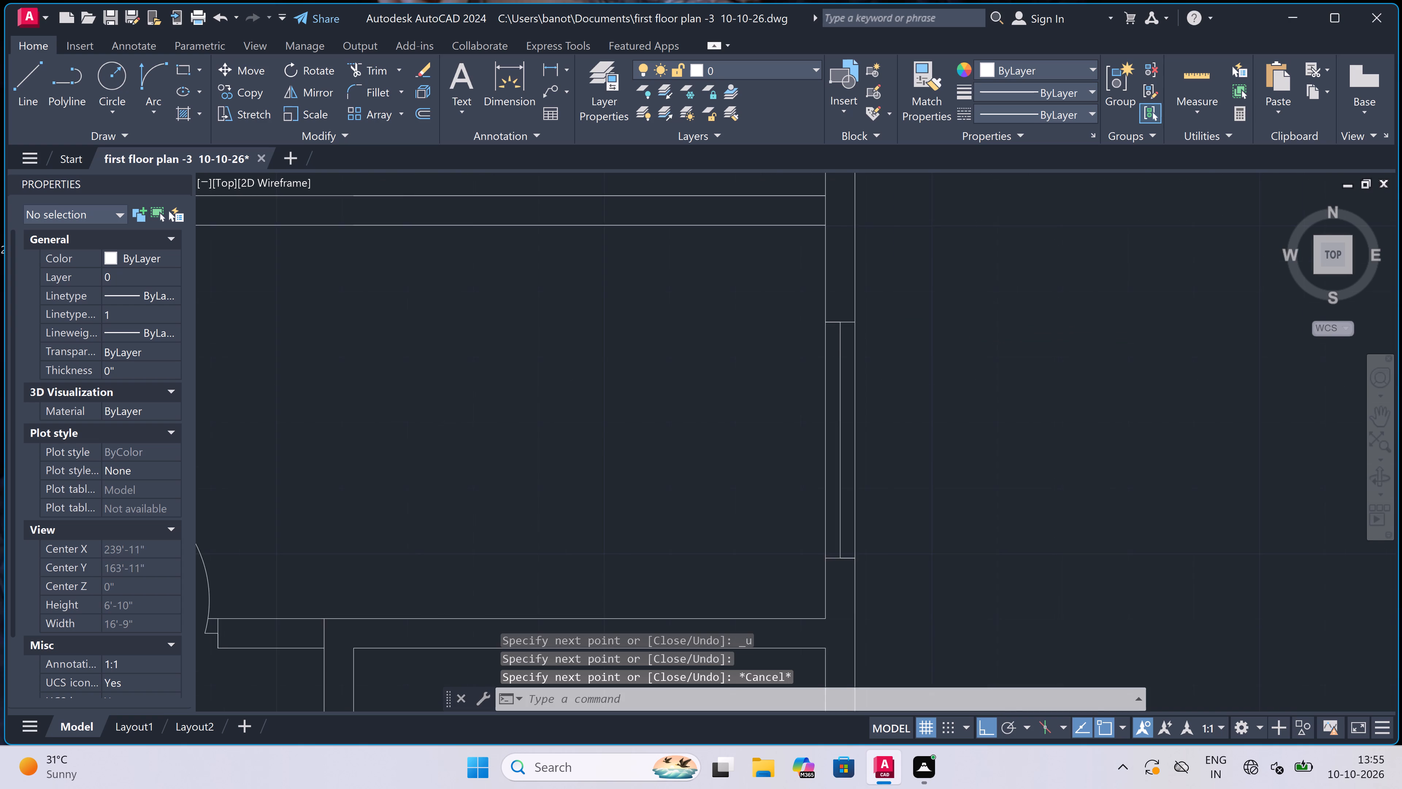
{"action": "scroll", "coordinate": [833, 320], "scroll_direction": "down", "scroll_amount": 2}
{"action": "scroll", "coordinate": [822, 458], "scroll_direction": "up", "scroll_amount": 3}
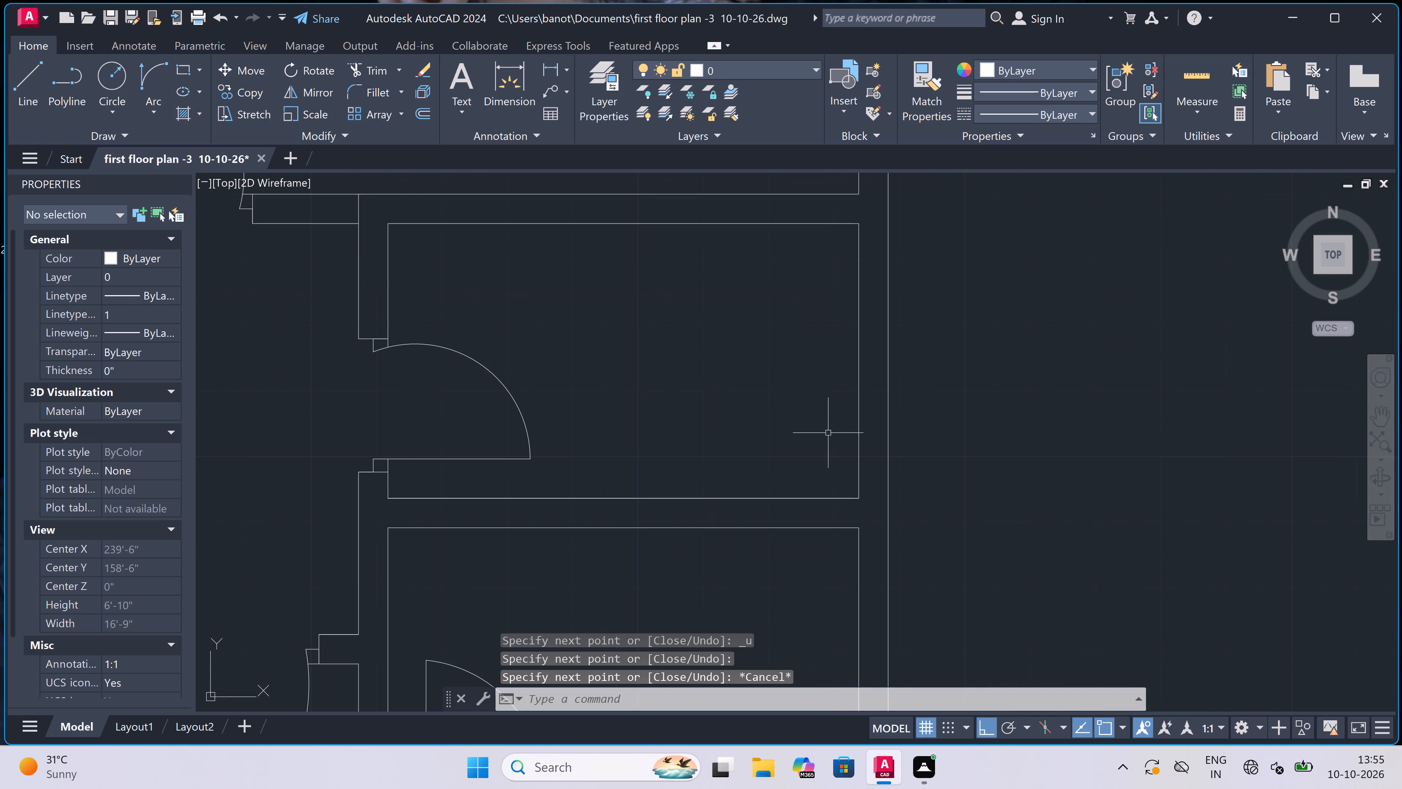
{"action": "key", "text": "space"}
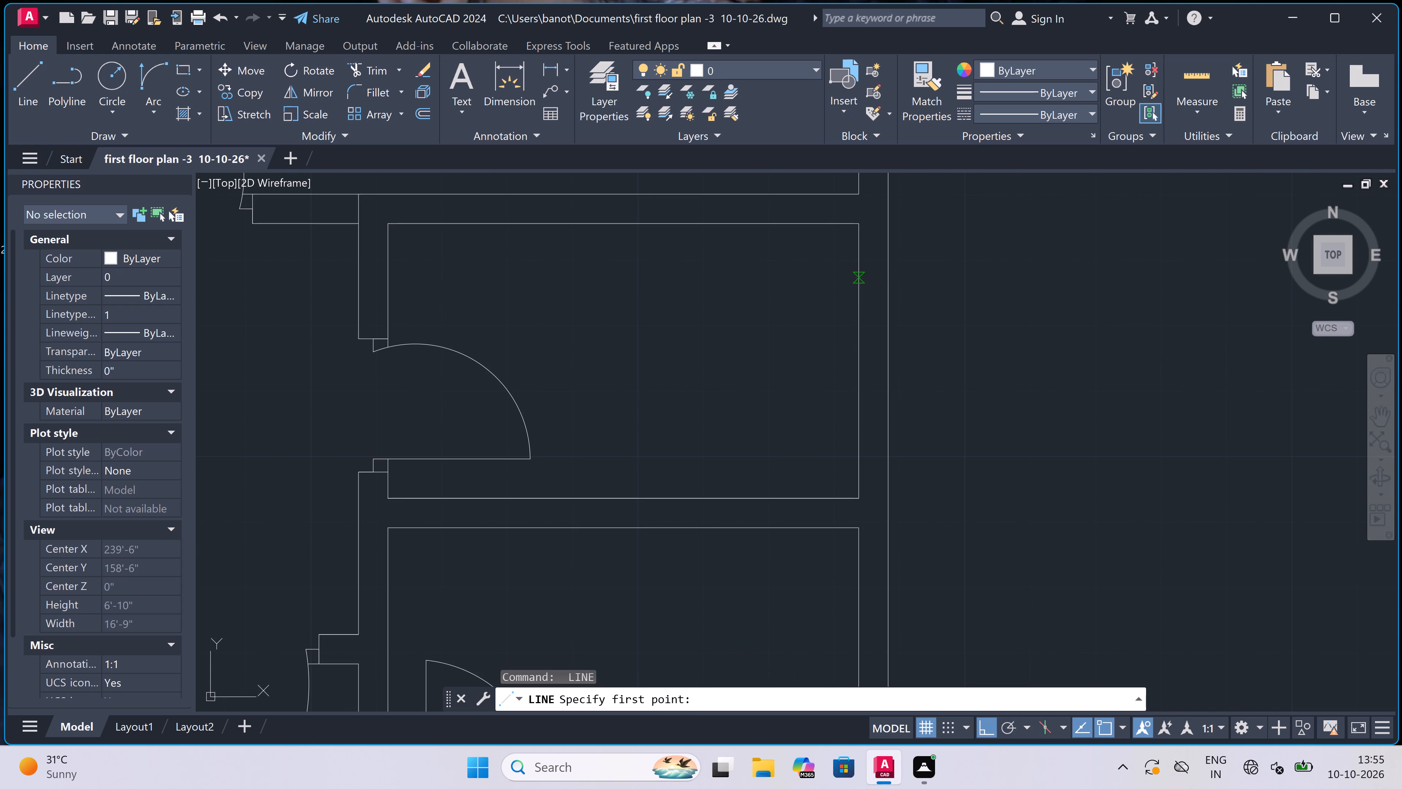
{"action": "double_click", "coordinate": [862, 278]}
{"action": "left_click", "coordinate": [885, 281]}
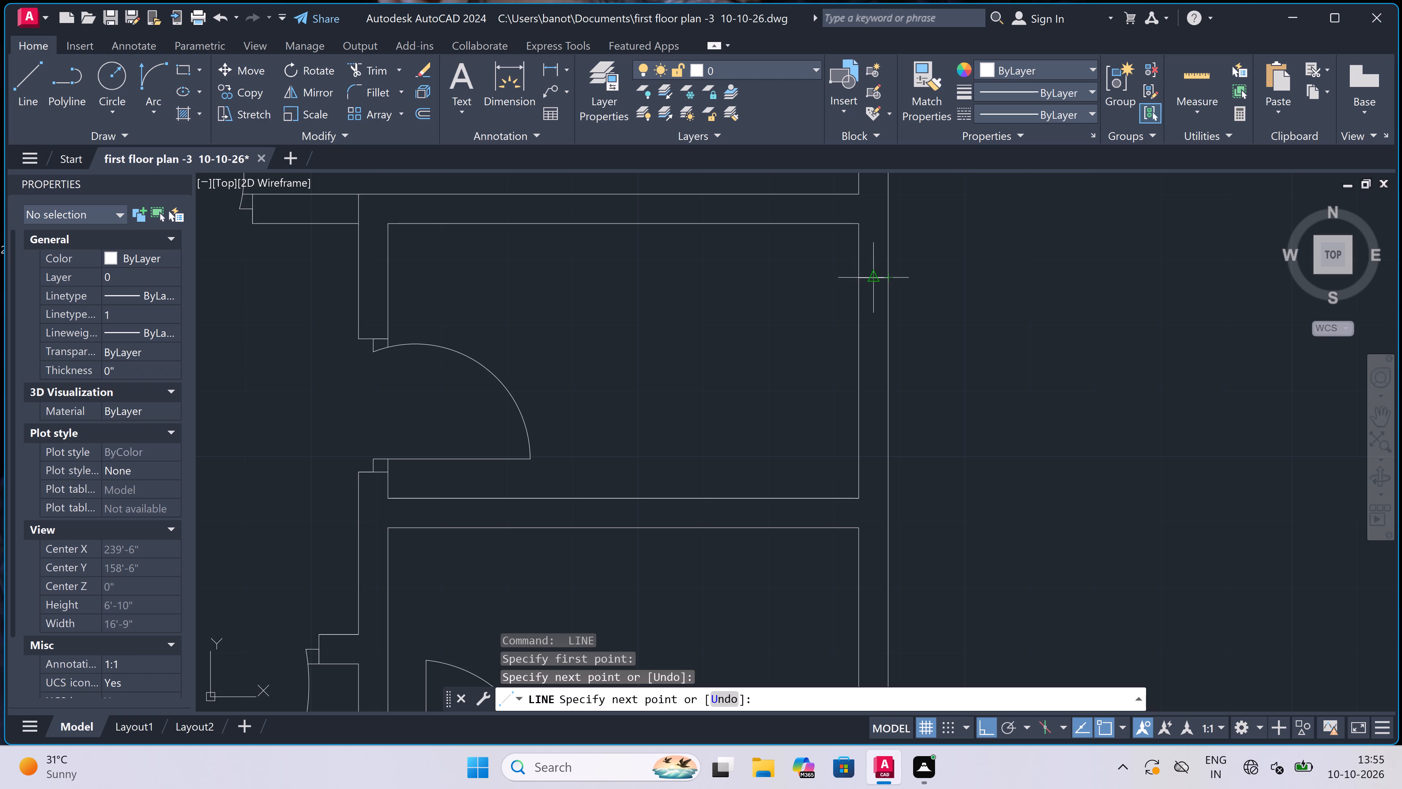
{"action": "double_click", "coordinate": [873, 279]}
{"action": "type", "text": "2'"}
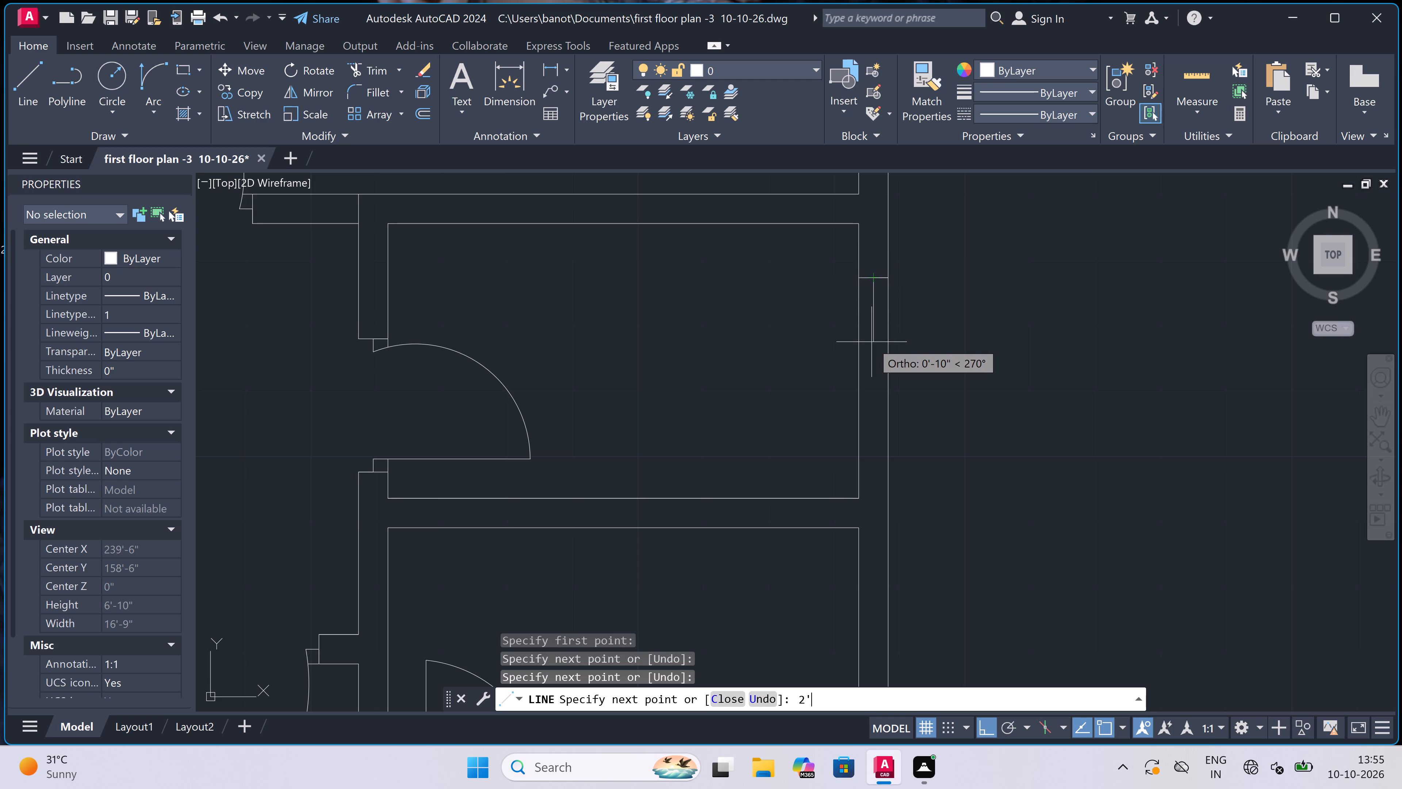
{"action": "key", "text": "space"}
{"action": "scroll", "coordinate": [872, 342], "scroll_direction": "up", "scroll_amount": 3}
{"action": "scroll", "coordinate": [872, 342], "scroll_direction": "down", "scroll_amount": 2}
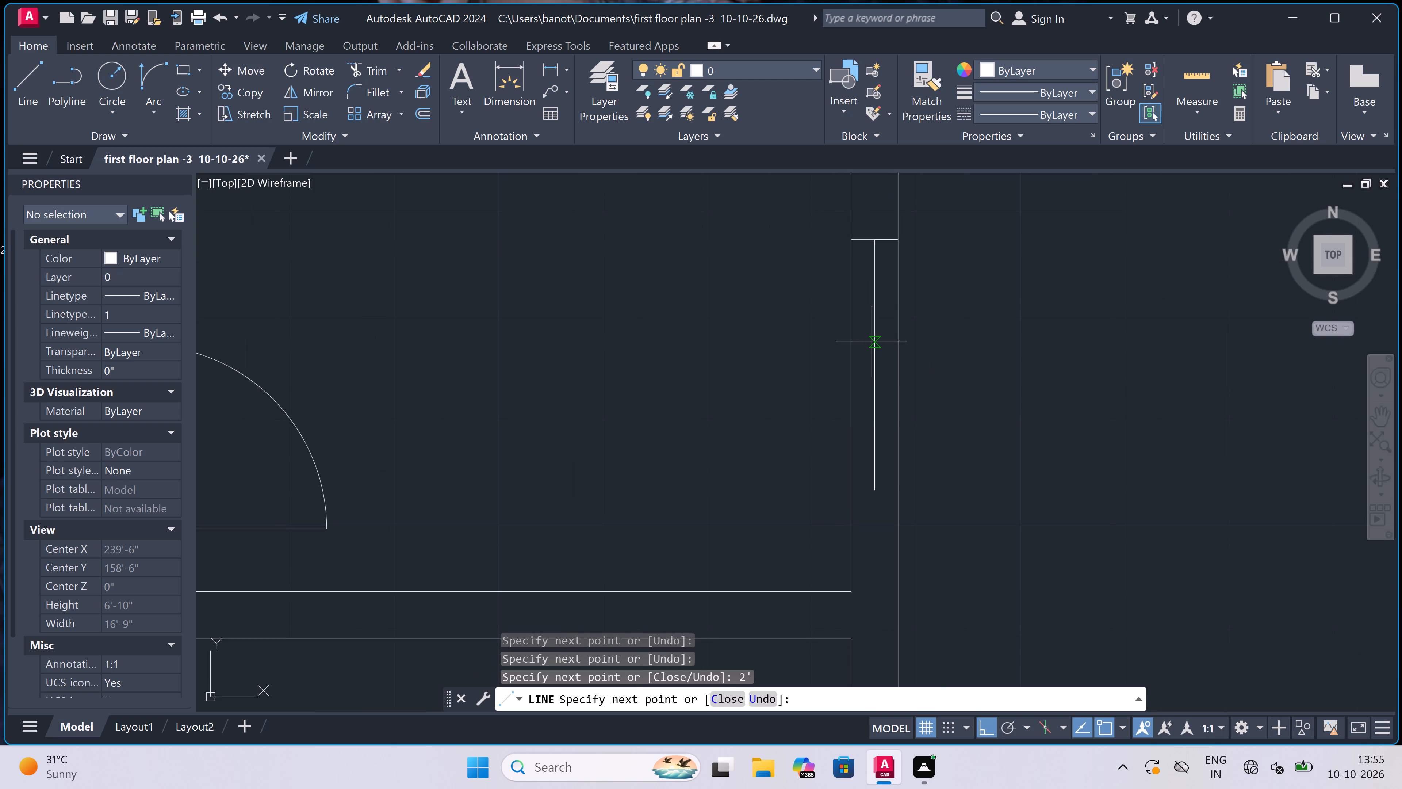
{"action": "left_click", "coordinate": [851, 491]}
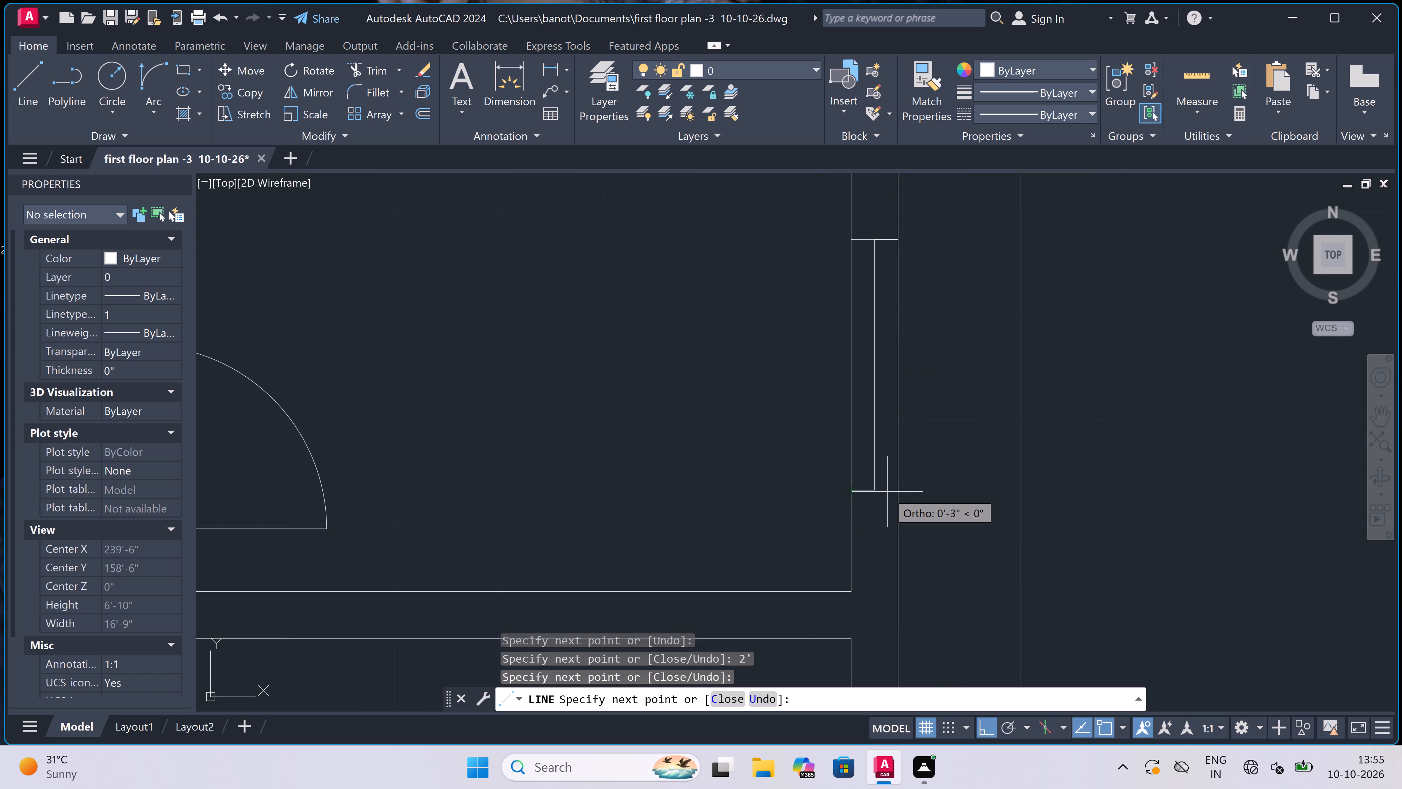
{"action": "double_click", "coordinate": [896, 490]}
{"action": "key", "text": "Escape"}
Draw a 2' window with end lines and a centre line in the right outer wall of the small room with the door in its lower wall.
{"action": "scroll", "coordinate": [865, 367], "scroll_direction": "down", "scroll_amount": 5}
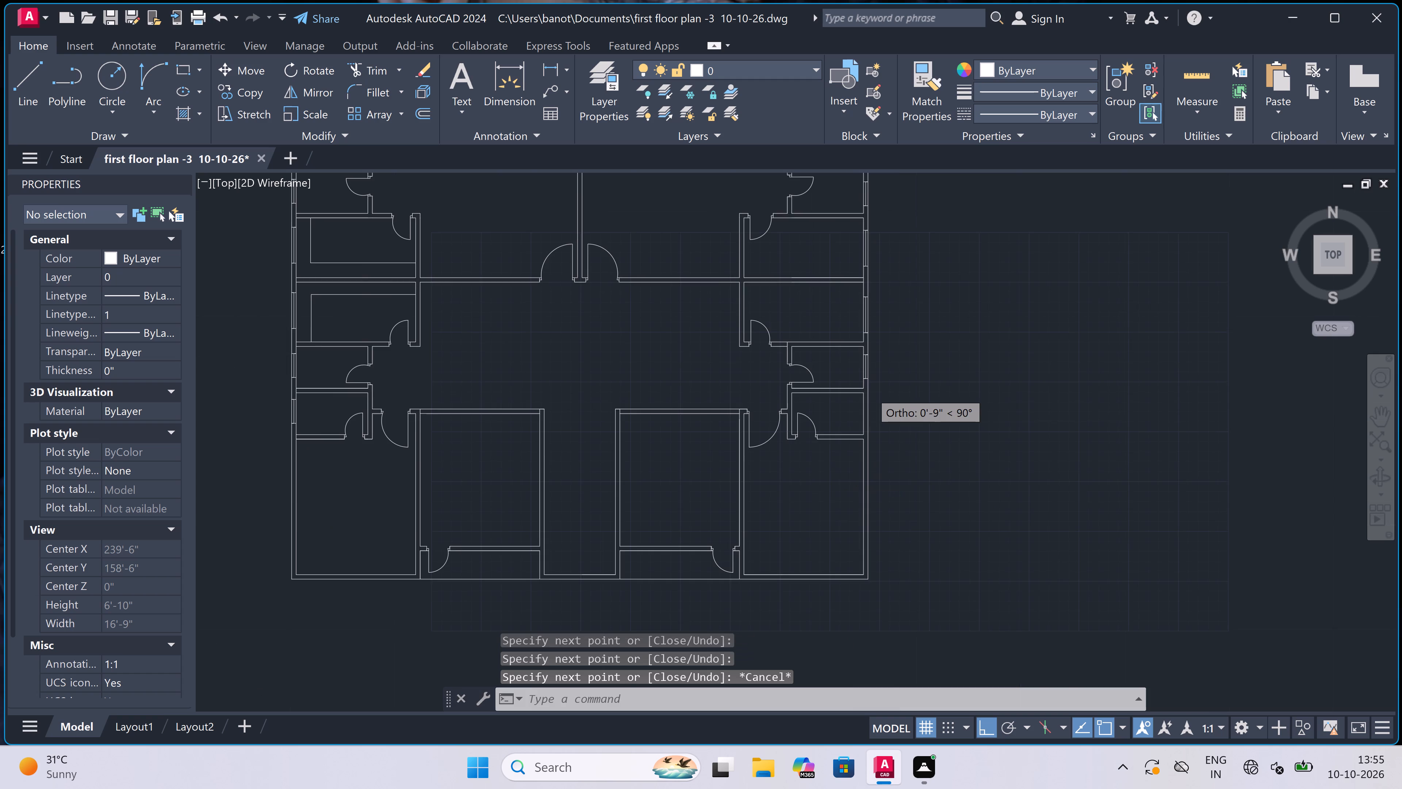
{"action": "scroll", "coordinate": [862, 428], "scroll_direction": "up", "scroll_amount": 3}
{"action": "key", "text": "space"}
{"action": "scroll", "coordinate": [869, 310], "scroll_direction": "up", "scroll_amount": 1}
{"action": "double_click", "coordinate": [869, 323]}
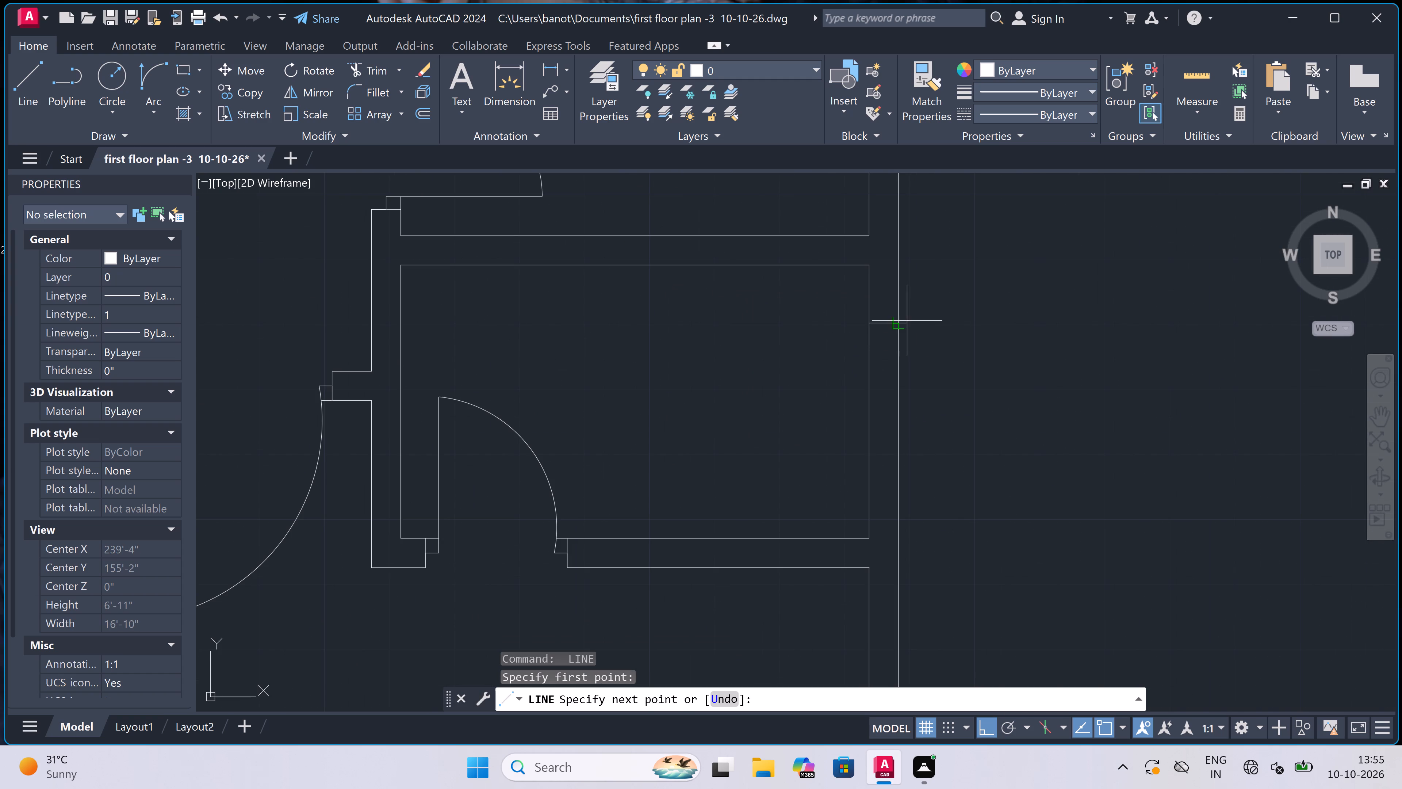
{"action": "left_click", "coordinate": [898, 323]}
{"action": "left_click", "coordinate": [884, 328]}
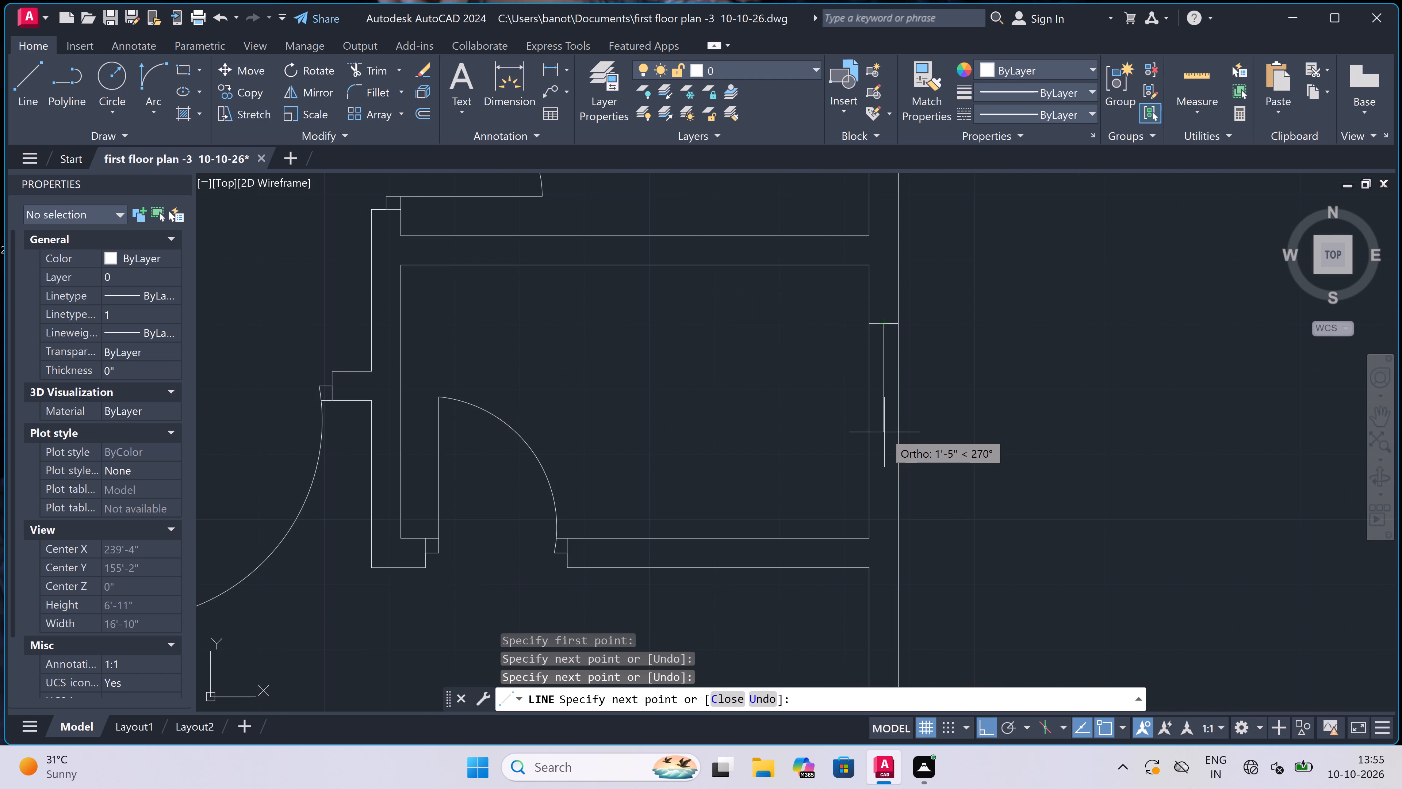
{"action": "type", "text": "2'"}
{"action": "key", "text": "space"}
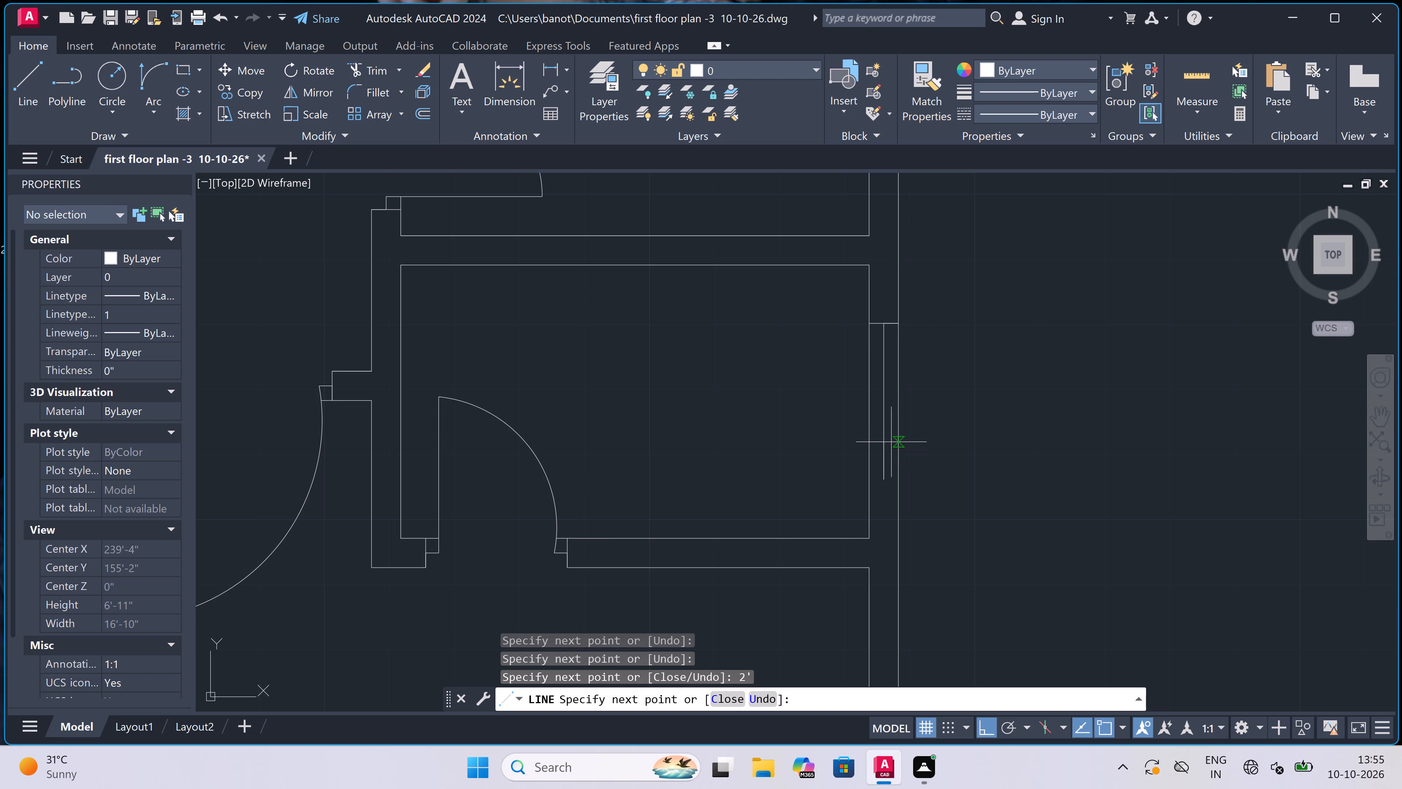
{"action": "scroll", "coordinate": [884, 461], "scroll_direction": "up", "scroll_amount": 3}
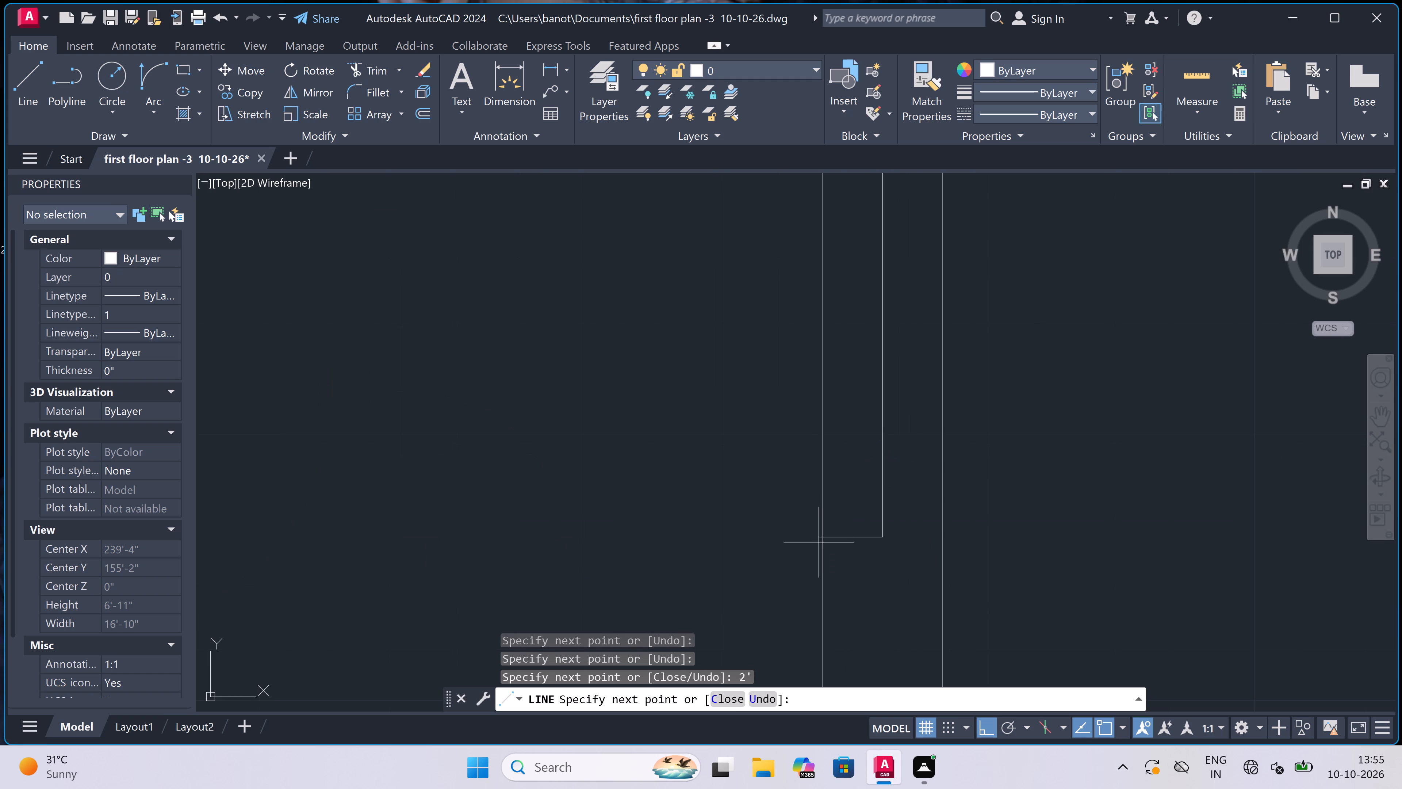
{"action": "left_click", "coordinate": [824, 540]}
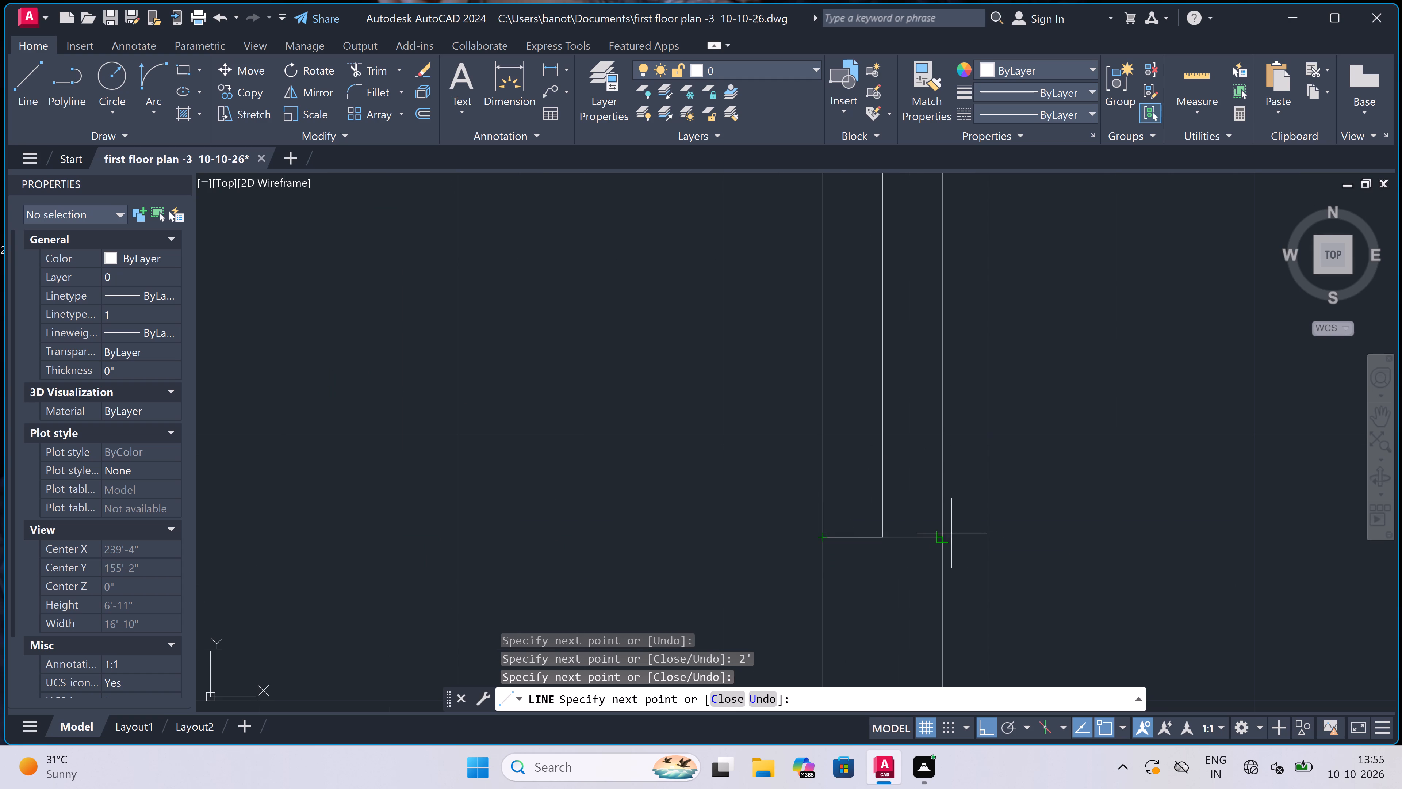
{"action": "left_click", "coordinate": [951, 533]}
{"action": "key", "text": "Escape"}
Draw a 5' window with end lines and a centre line in the right outer wall of the lower unit's bottom-right corner room.
{"action": "scroll", "coordinate": [916, 449], "scroll_direction": "down", "scroll_amount": 7}
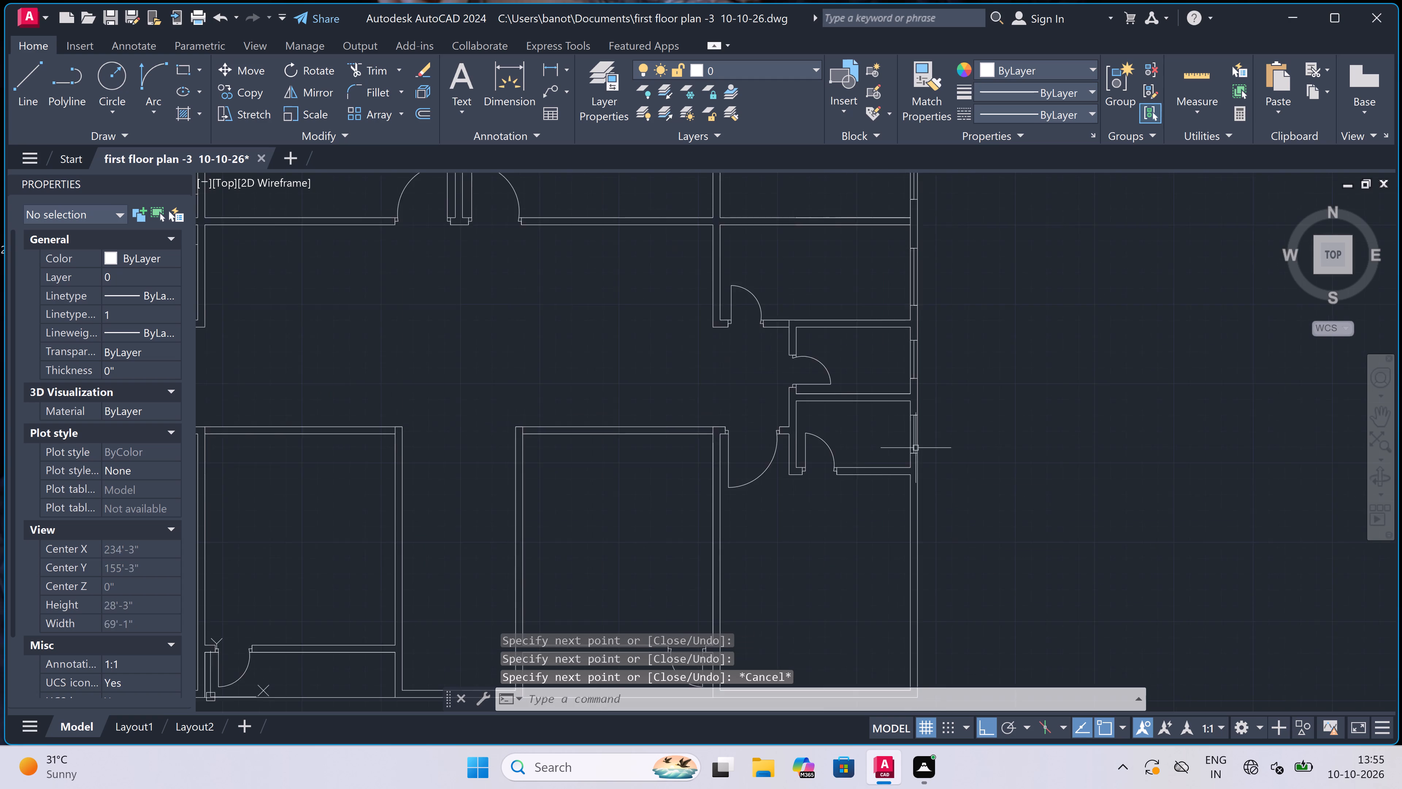
{"action": "scroll", "coordinate": [916, 448], "scroll_direction": "down", "scroll_amount": 1}
{"action": "key", "text": "space"}
{"action": "scroll", "coordinate": [912, 530], "scroll_direction": "up", "scroll_amount": 3}
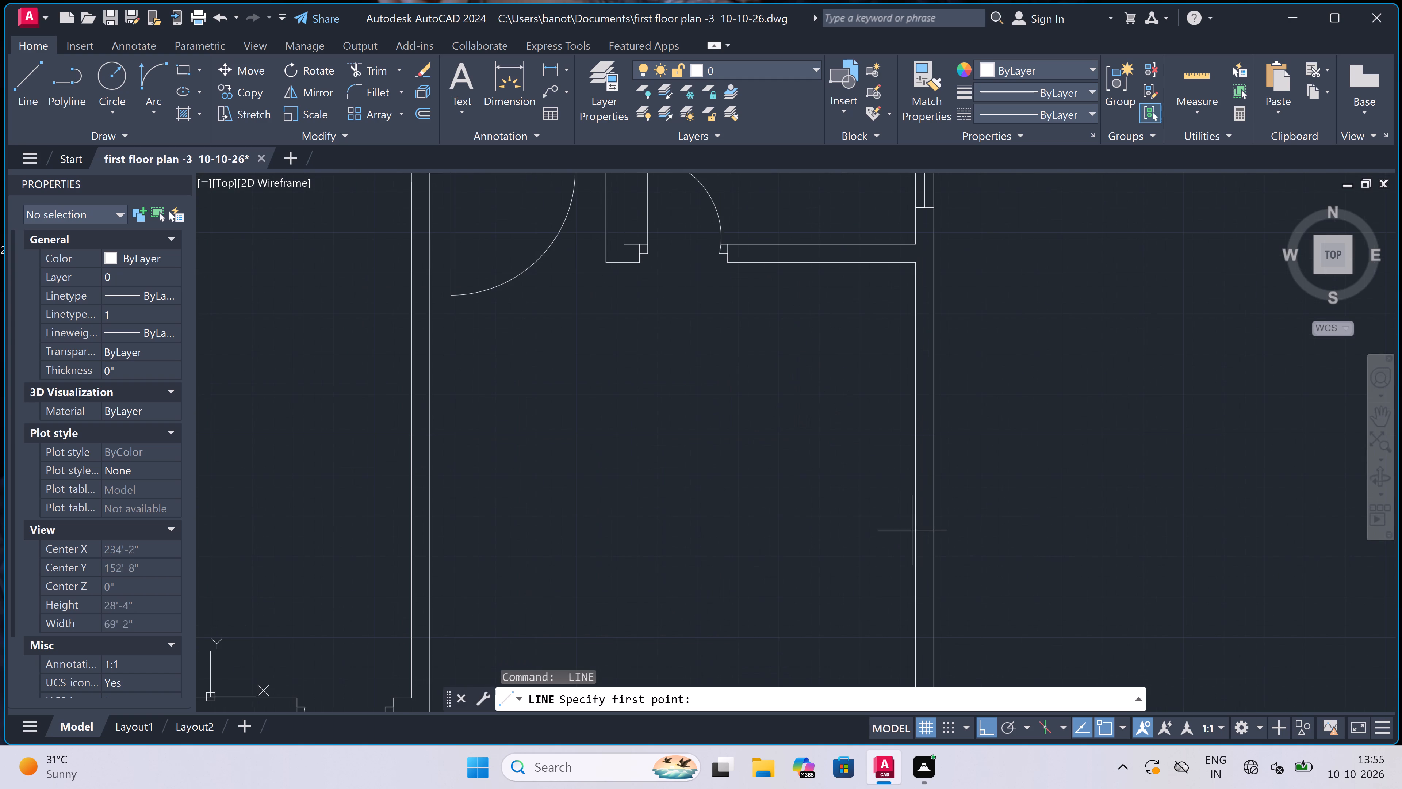
{"action": "left_click", "coordinate": [918, 410]}
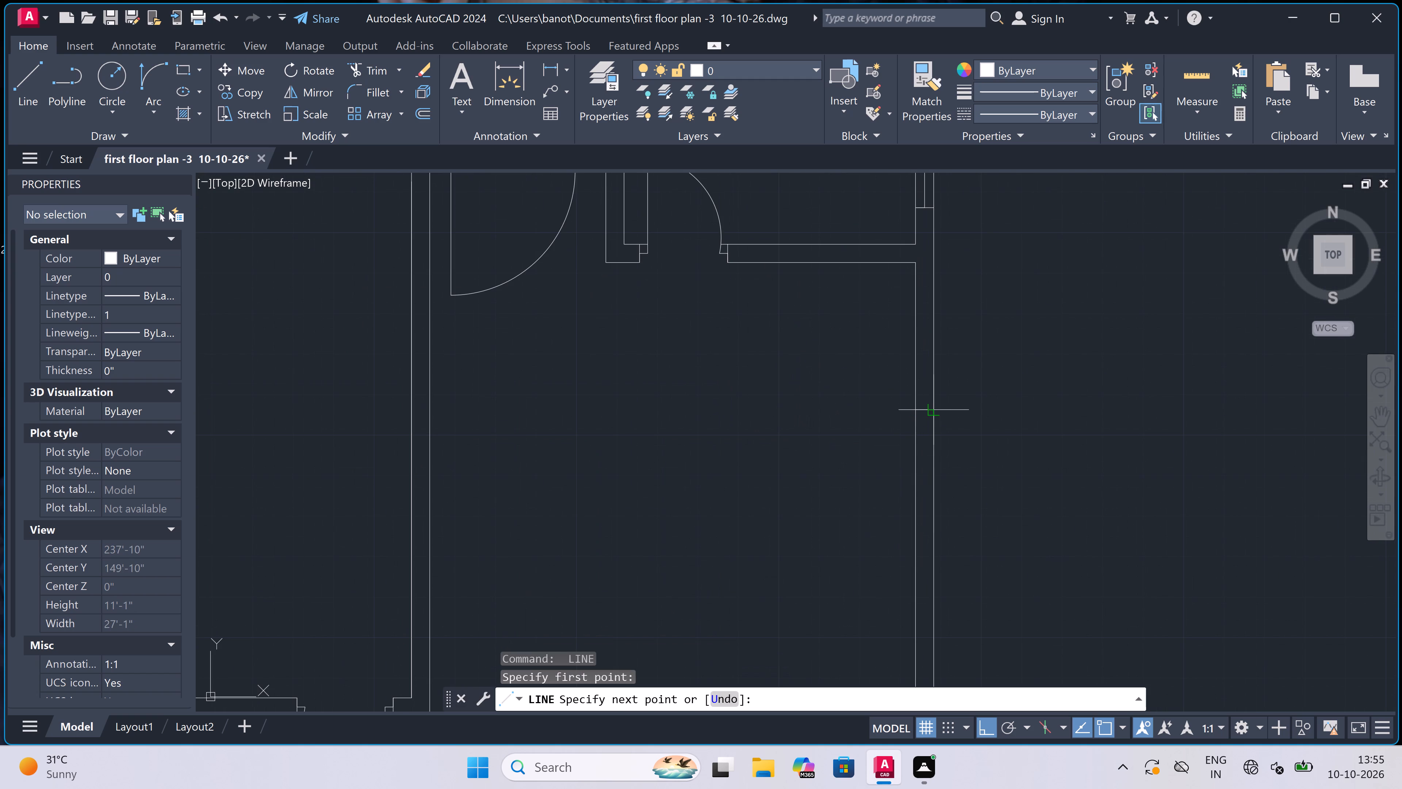
{"action": "left_click", "coordinate": [936, 407]}
{"action": "scroll", "coordinate": [928, 408], "scroll_direction": "up", "scroll_amount": 3}
{"action": "left_click", "coordinate": [918, 415]}
{"action": "left_click_drag", "start_coordinate": [918, 415], "coordinate": [919, 420]}
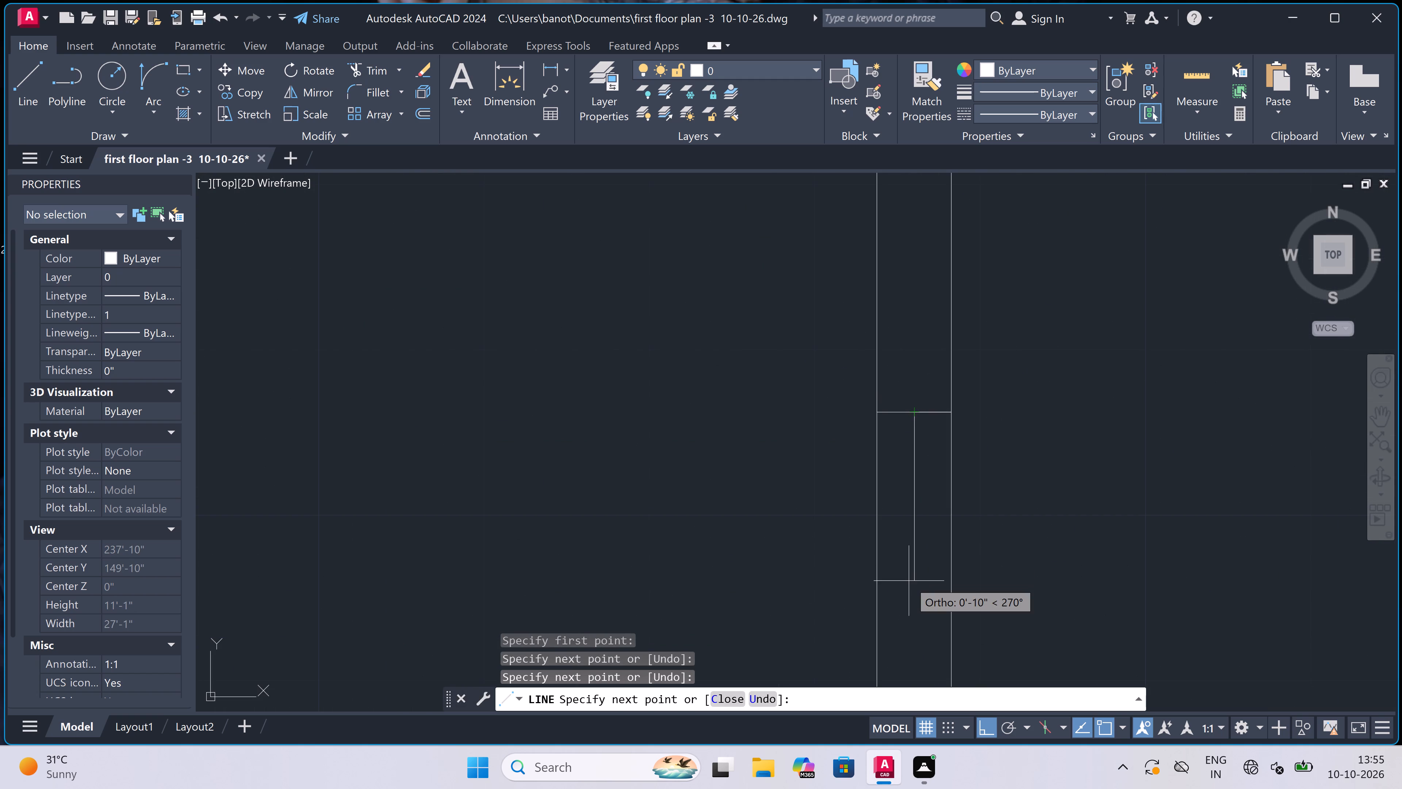
{"action": "type", "text": "5'"}
{"action": "key", "text": "space"}
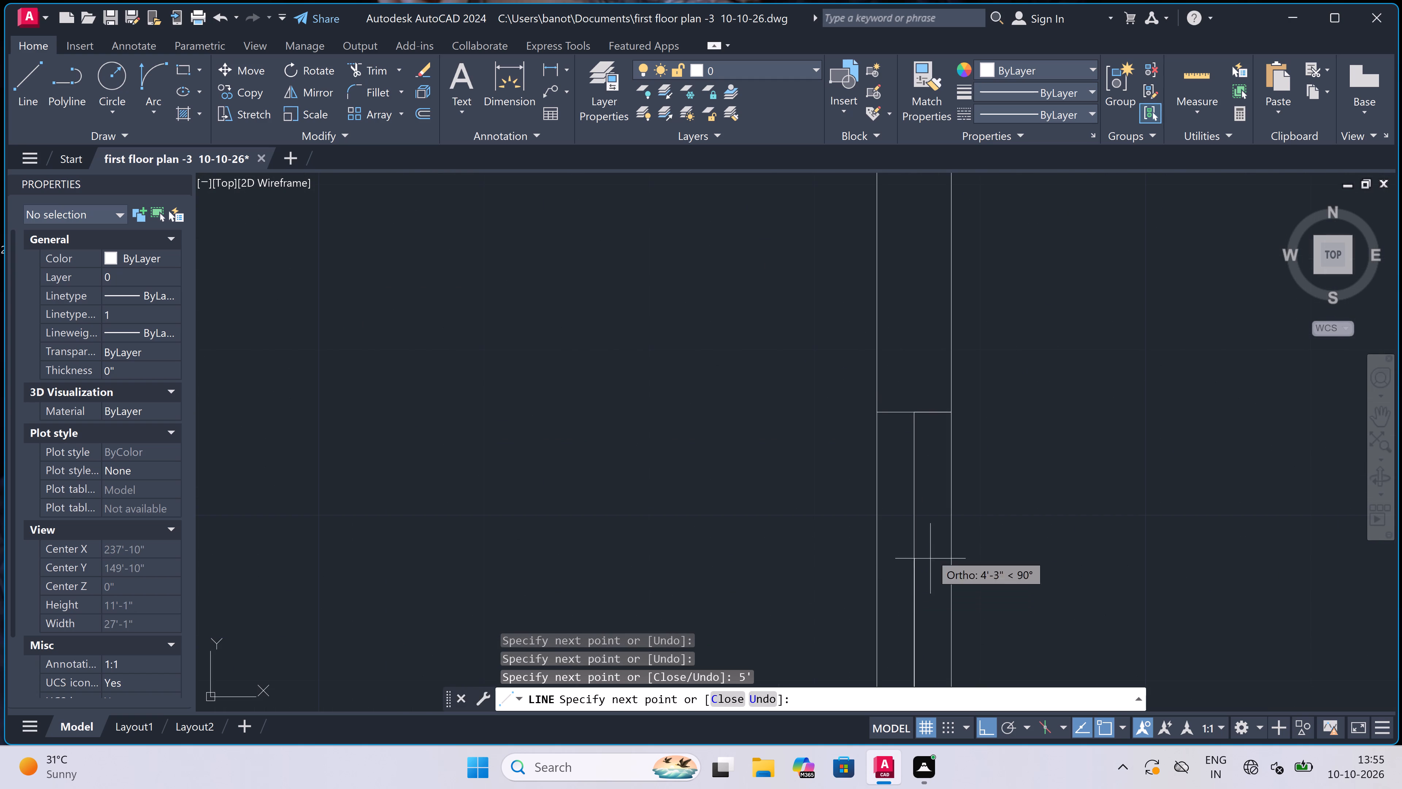
{"action": "scroll", "coordinate": [915, 424], "scroll_direction": "down", "scroll_amount": 3}
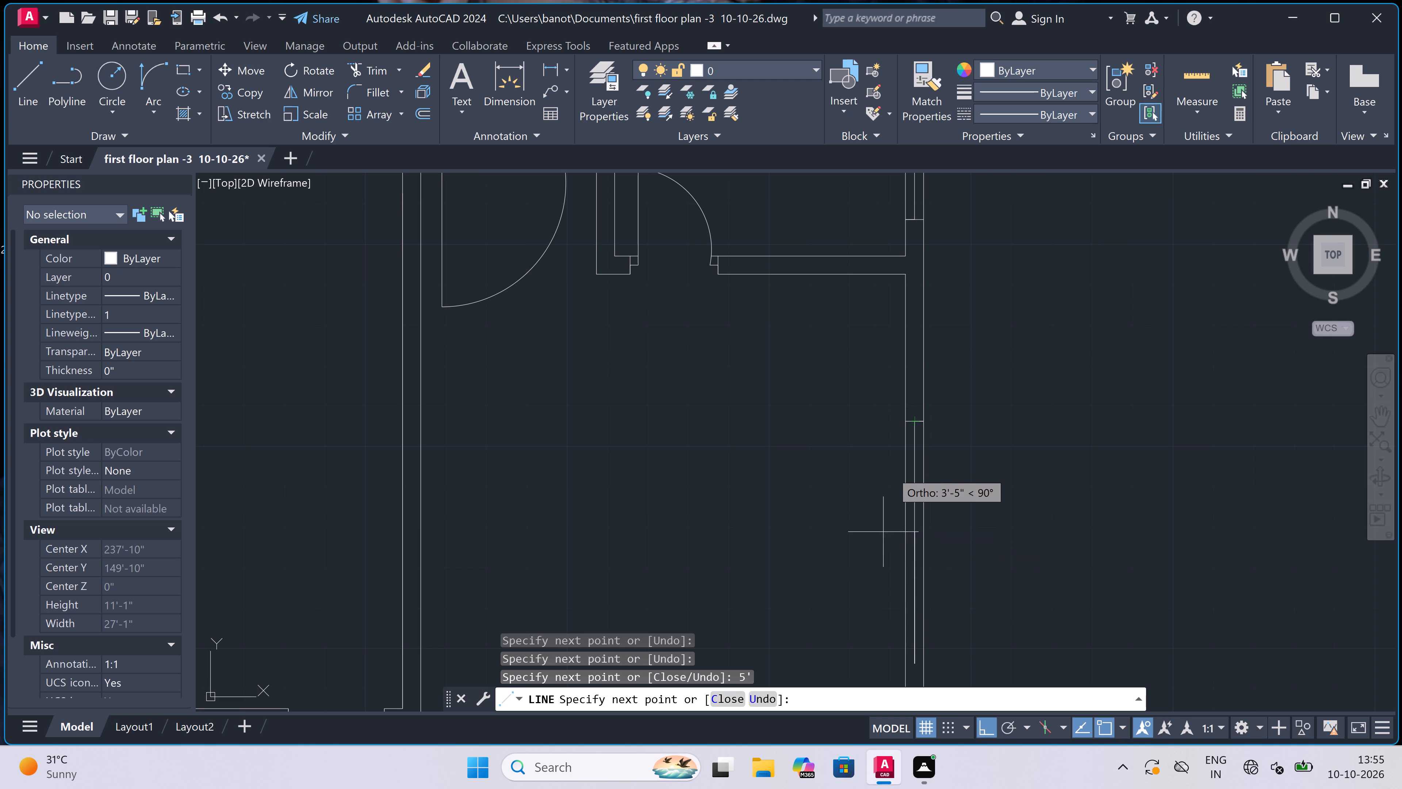
{"action": "scroll", "coordinate": [893, 465], "scroll_direction": "down", "scroll_amount": 2}
{"action": "scroll", "coordinate": [918, 486], "scroll_direction": "up", "scroll_amount": 4}
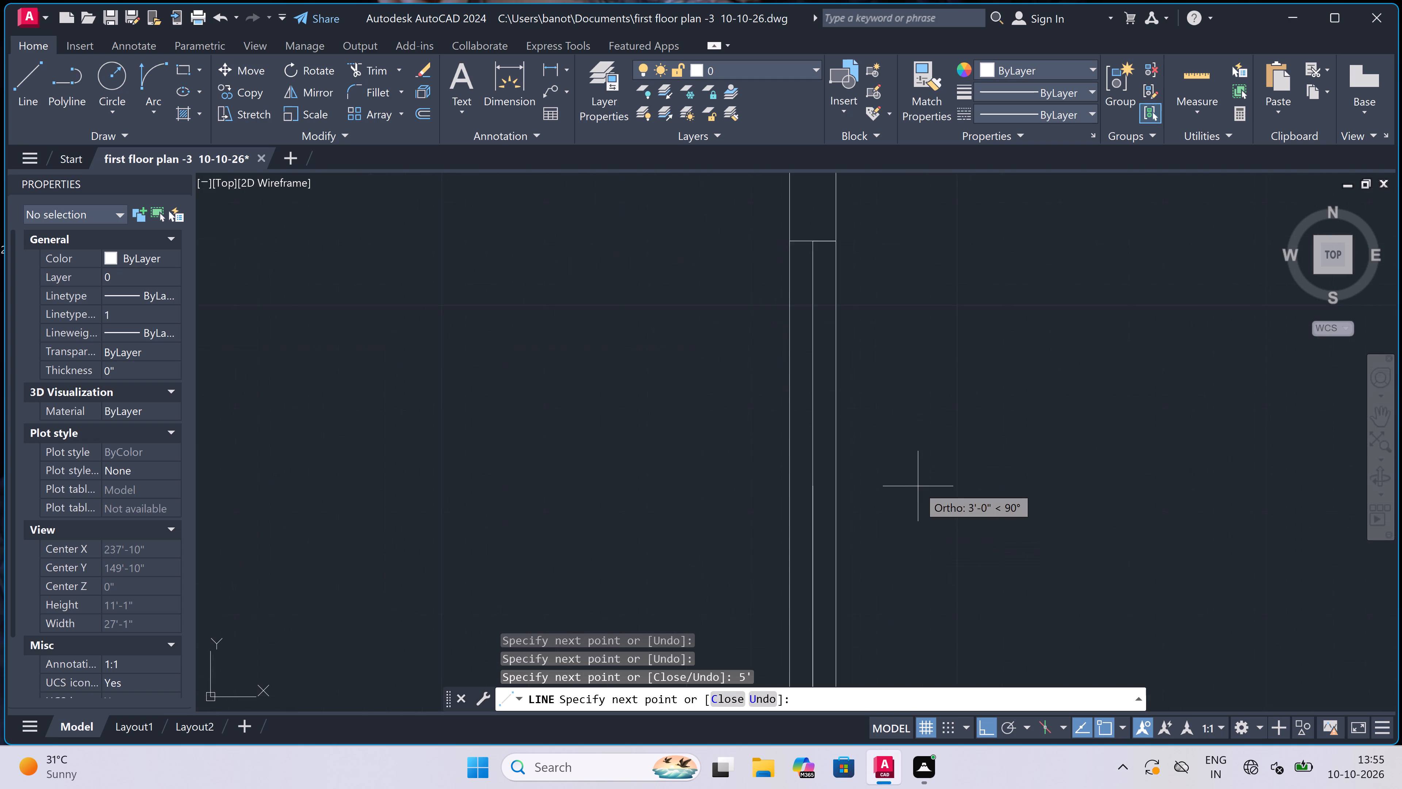
{"action": "scroll", "coordinate": [918, 486], "scroll_direction": "down", "scroll_amount": 4}
{"action": "scroll", "coordinate": [894, 549], "scroll_direction": "up", "scroll_amount": 4}
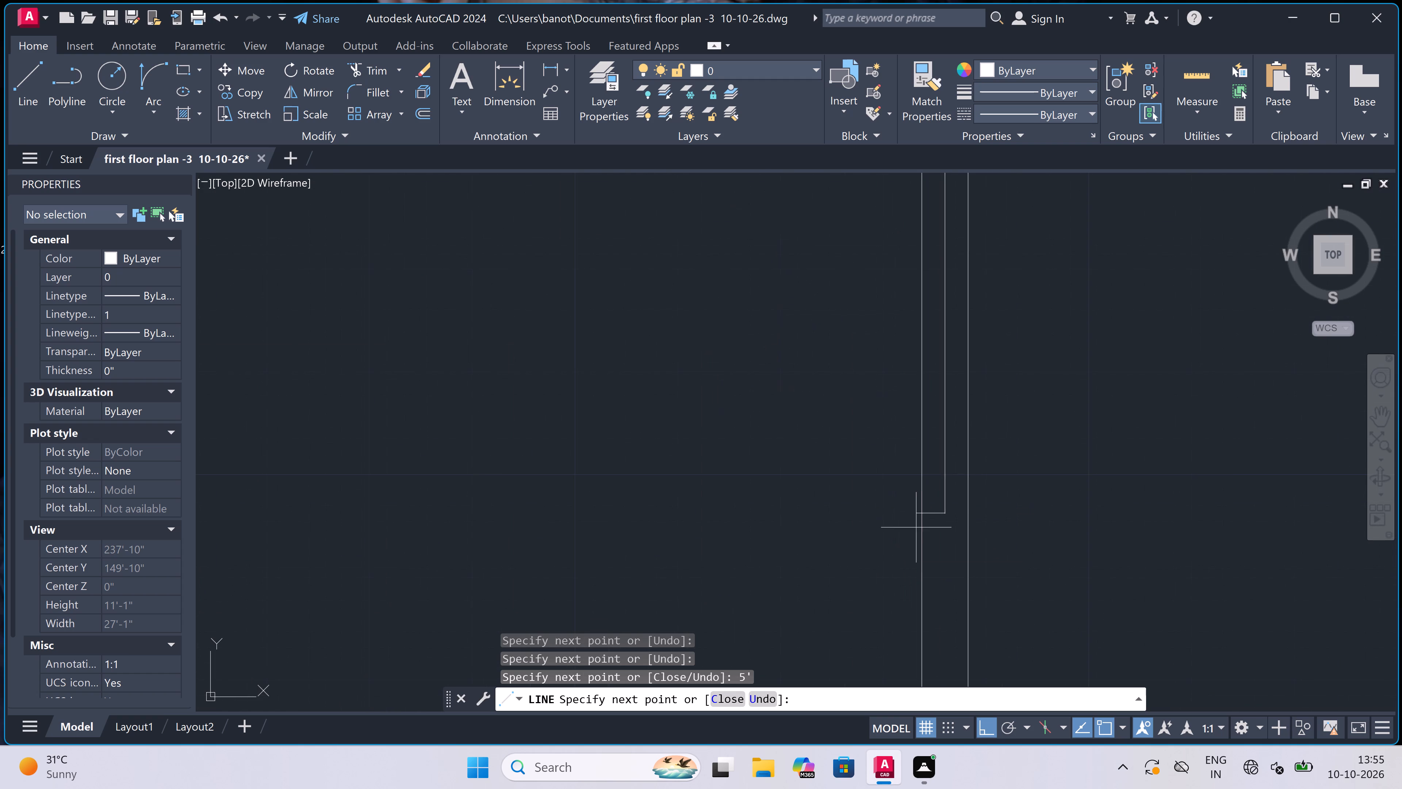
{"action": "scroll", "coordinate": [945, 509], "scroll_direction": "up", "scroll_amount": 2}
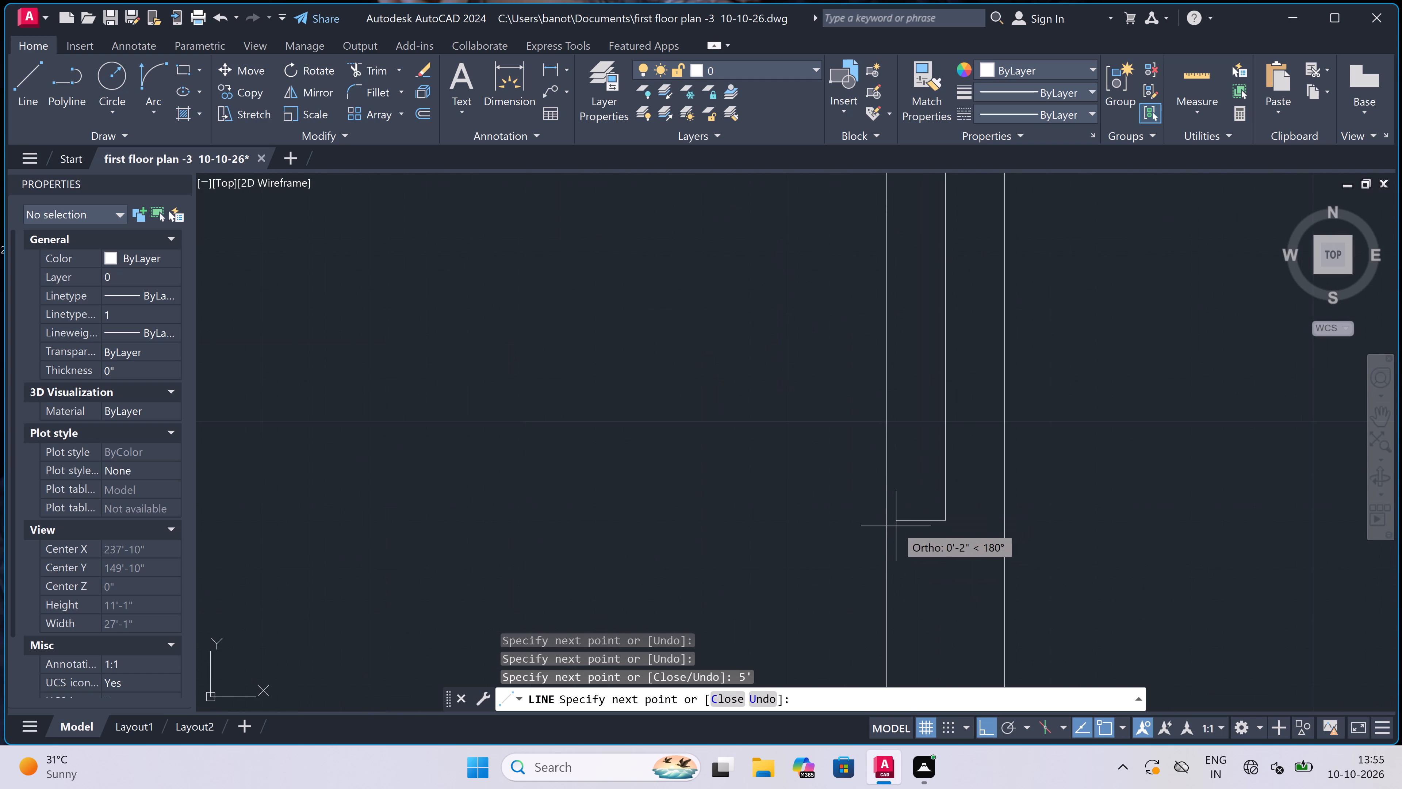
{"action": "double_click", "coordinate": [884, 512]}
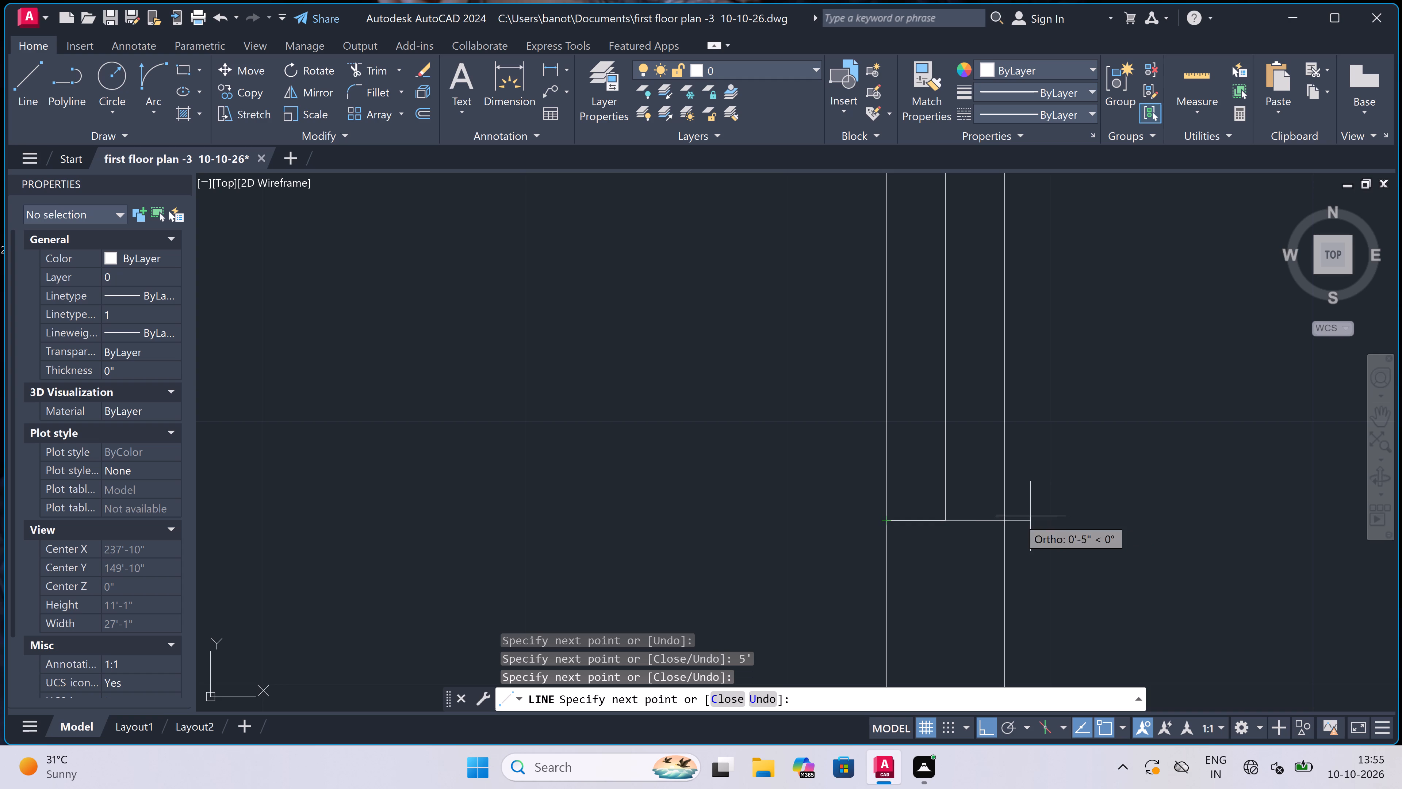
{"action": "left_click", "coordinate": [1012, 518]}
{"action": "key", "text": "Escape"}
Draw a 5' window with end lines and a centre line in the left outer wall of the lower unit's bottom-left corner room.
{"action": "scroll", "coordinate": [1004, 479], "scroll_direction": "down", "scroll_amount": 5}
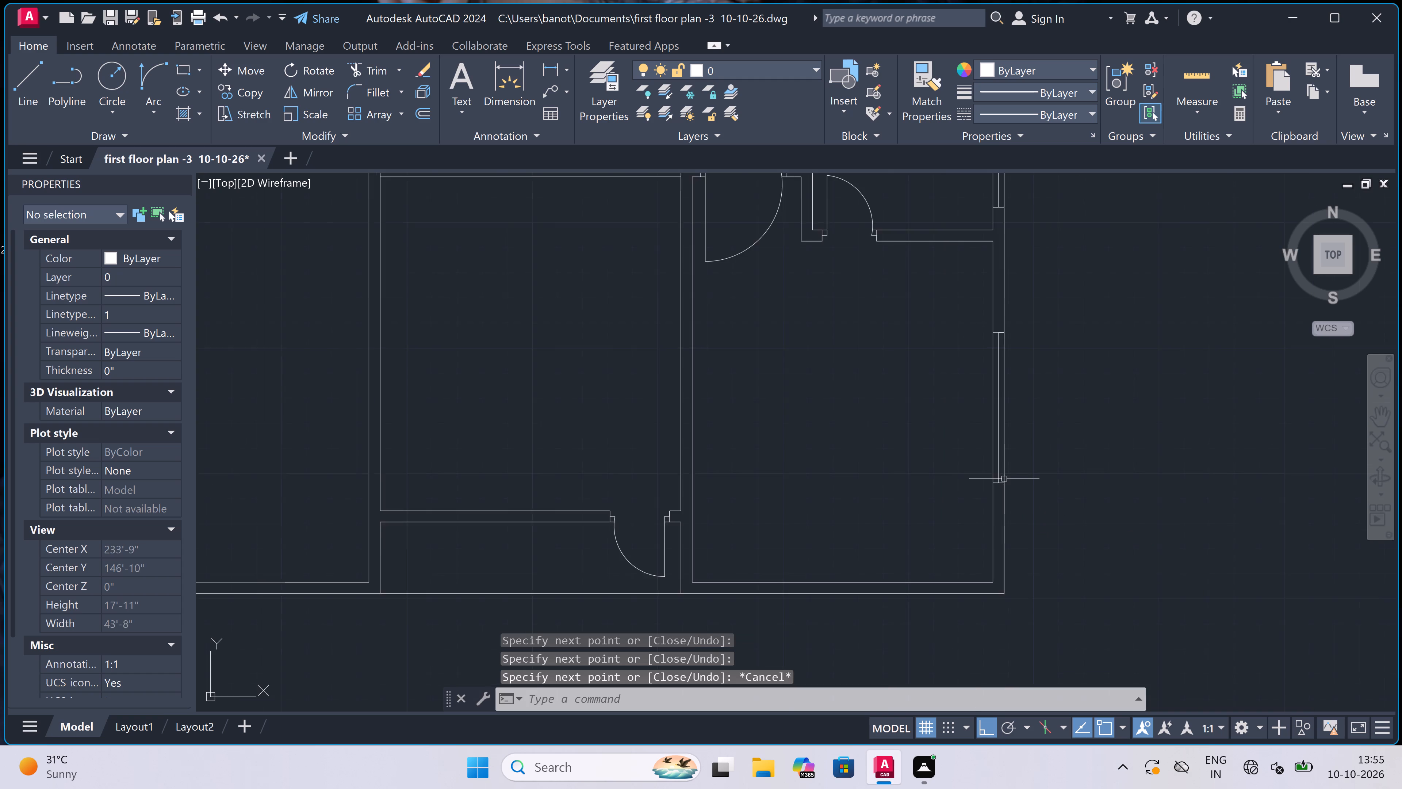
{"action": "scroll", "coordinate": [1004, 479], "scroll_direction": "down", "scroll_amount": 1}
{"action": "scroll", "coordinate": [709, 437], "scroll_direction": "down", "scroll_amount": 3}
{"action": "scroll", "coordinate": [568, 431], "scroll_direction": "up", "scroll_amount": 3}
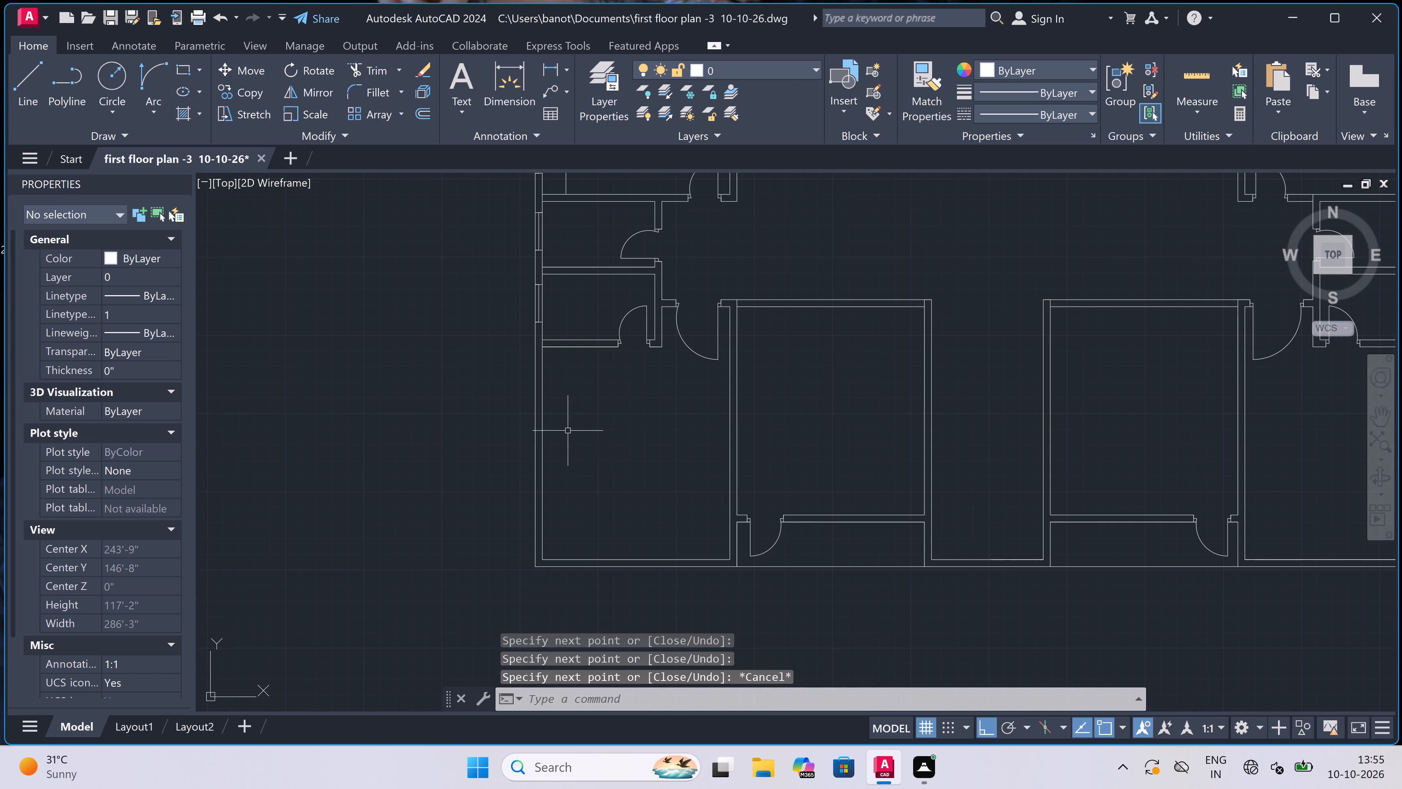
{"action": "scroll", "coordinate": [539, 401], "scroll_direction": "up", "scroll_amount": 1}
{"action": "key", "text": "space"}
{"action": "double_click", "coordinate": [540, 399]}
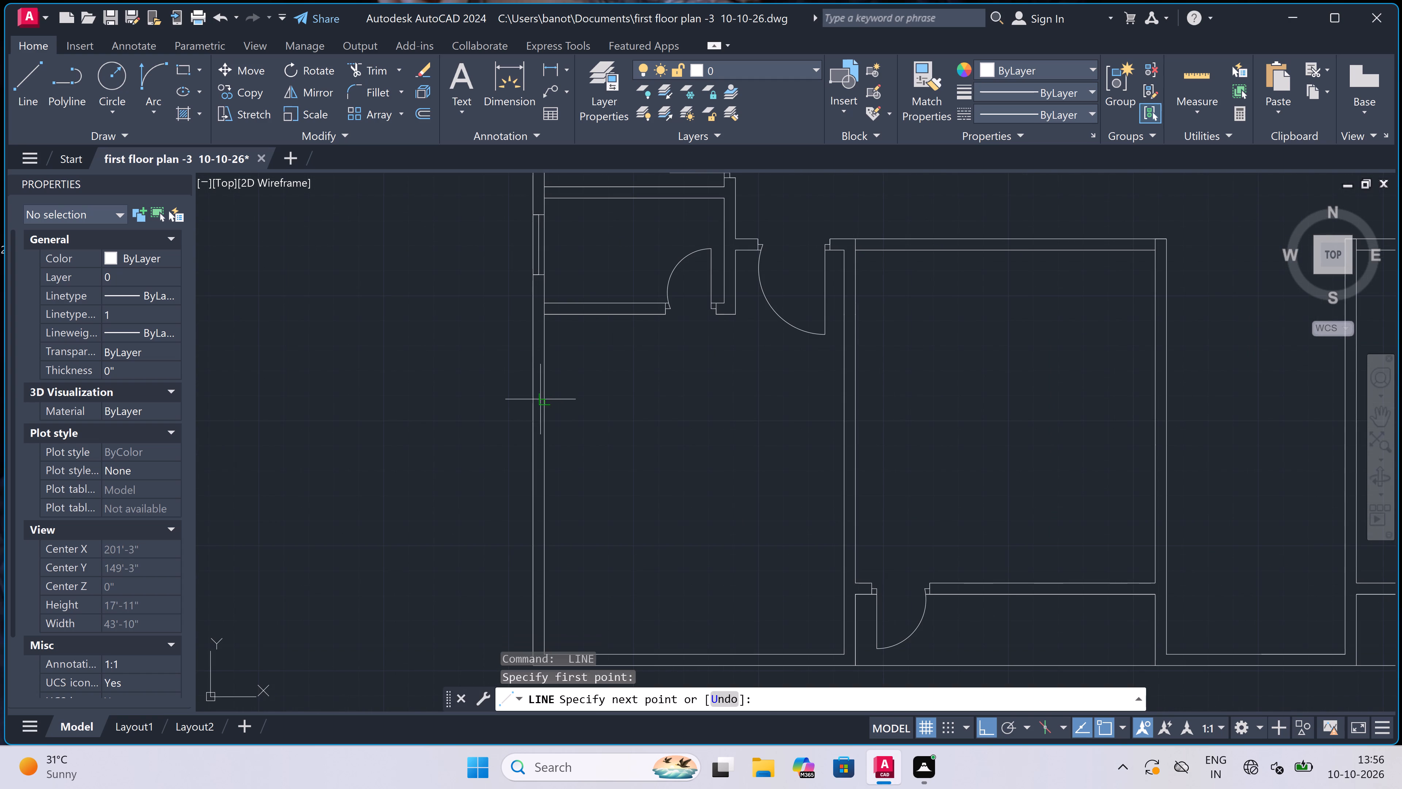
{"action": "scroll", "coordinate": [517, 383], "scroll_direction": "down", "scroll_amount": 3}
{"action": "scroll", "coordinate": [517, 383], "scroll_direction": "up", "scroll_amount": 2}
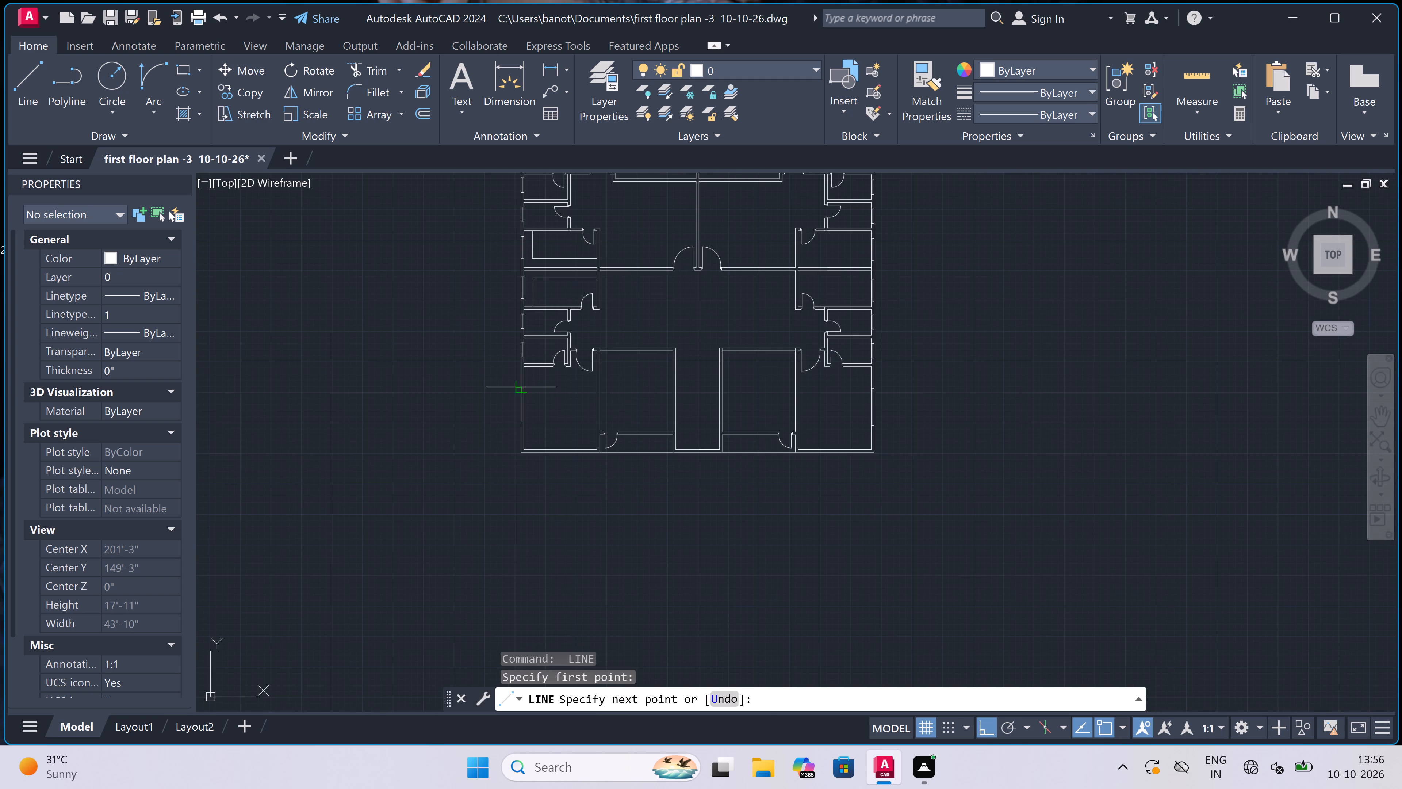
{"action": "scroll", "coordinate": [521, 386], "scroll_direction": "up", "scroll_amount": 3}
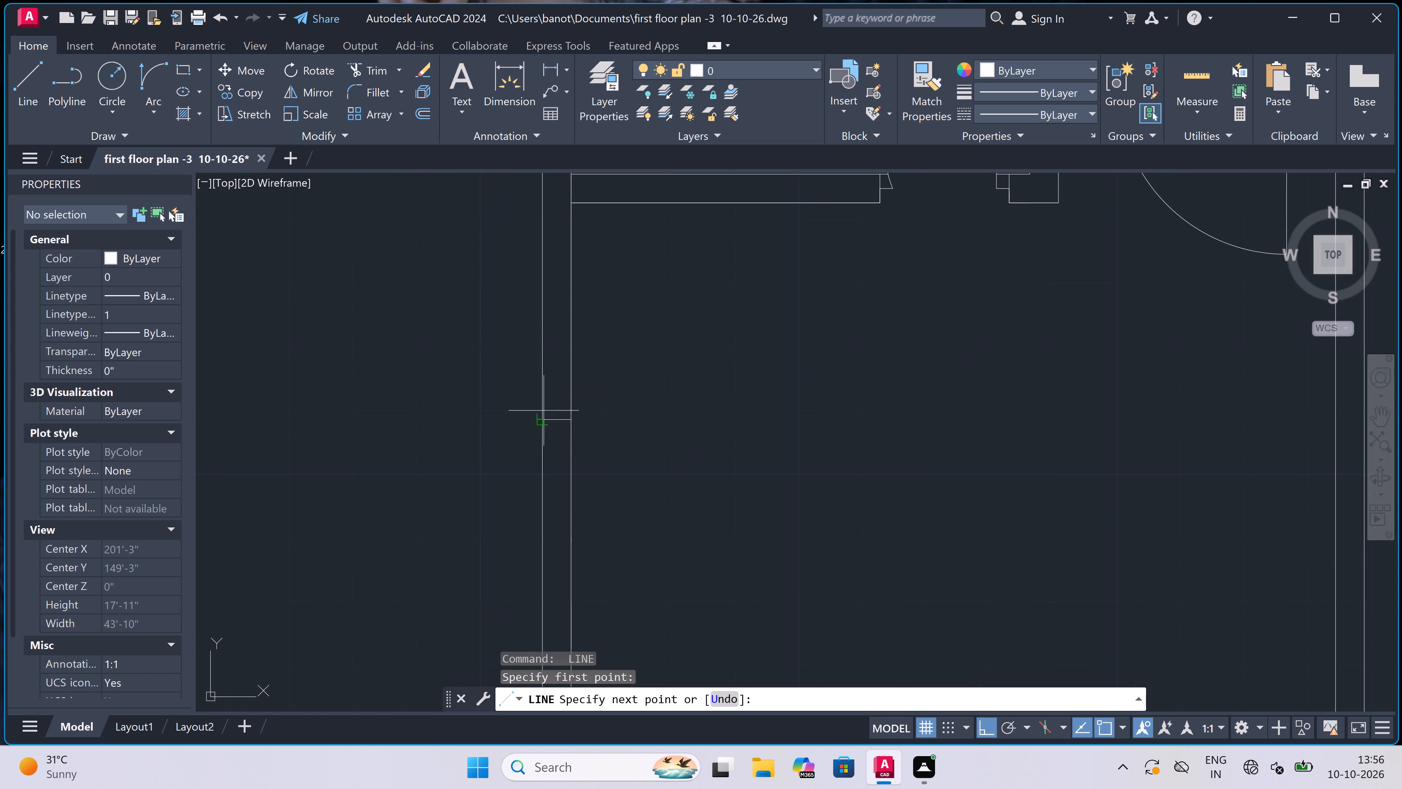
{"action": "double_click", "coordinate": [544, 413]}
{"action": "double_click", "coordinate": [556, 414]}
{"action": "scroll", "coordinate": [559, 463], "scroll_direction": "down", "scroll_amount": 5}
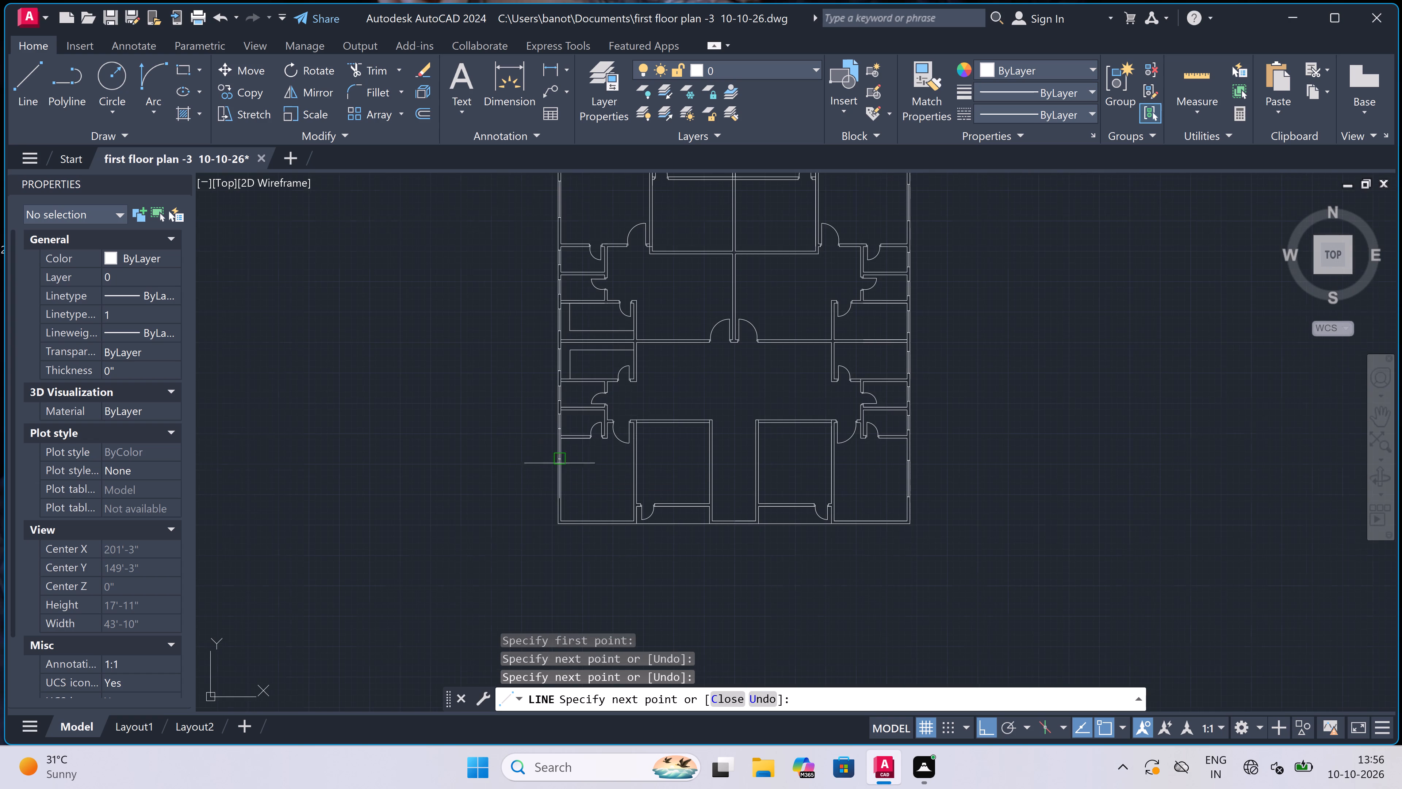
{"action": "scroll", "coordinate": [567, 488], "scroll_direction": "up", "scroll_amount": 5}
{"action": "type", "text": "5'"}
{"action": "key", "text": "space"}
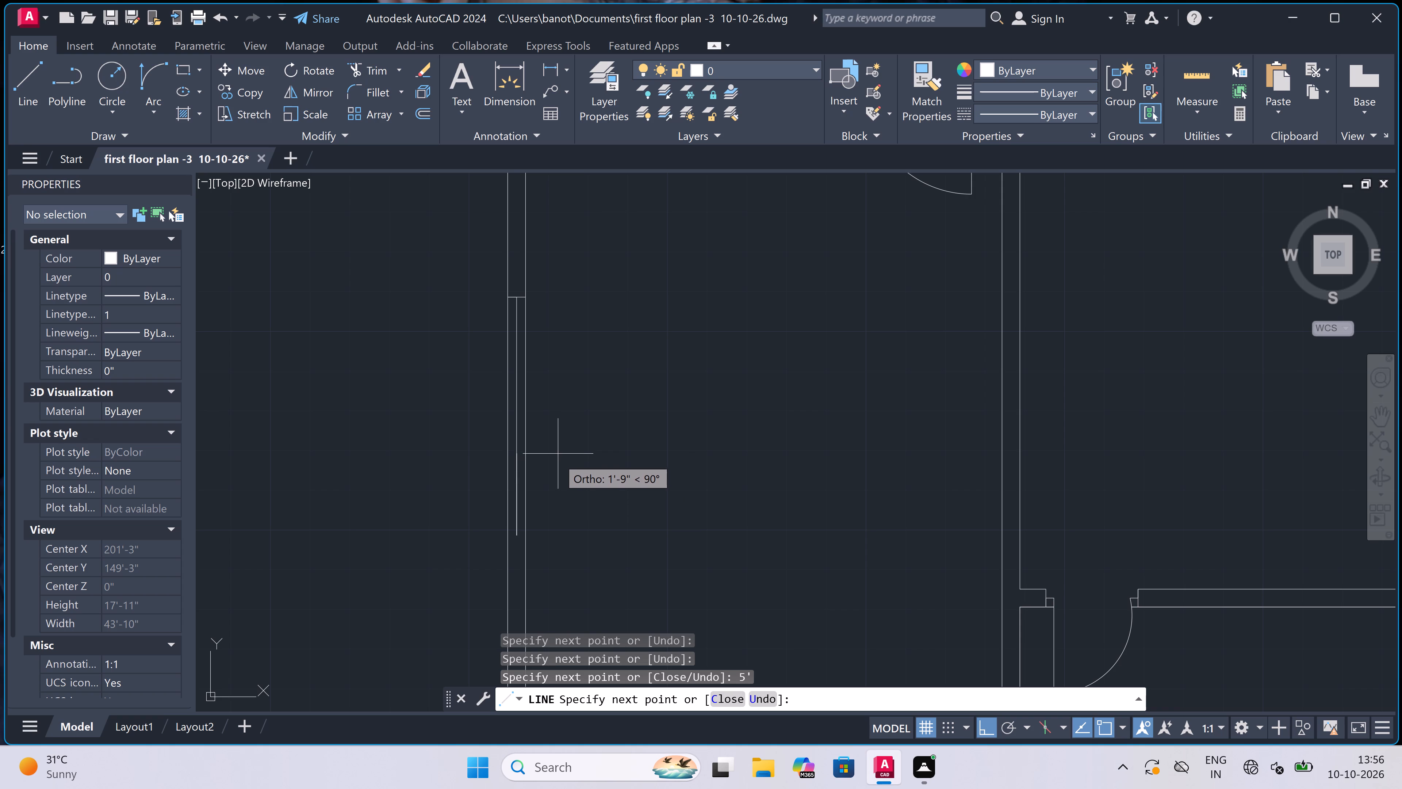
{"action": "scroll", "coordinate": [511, 540], "scroll_direction": "up", "scroll_amount": 3}
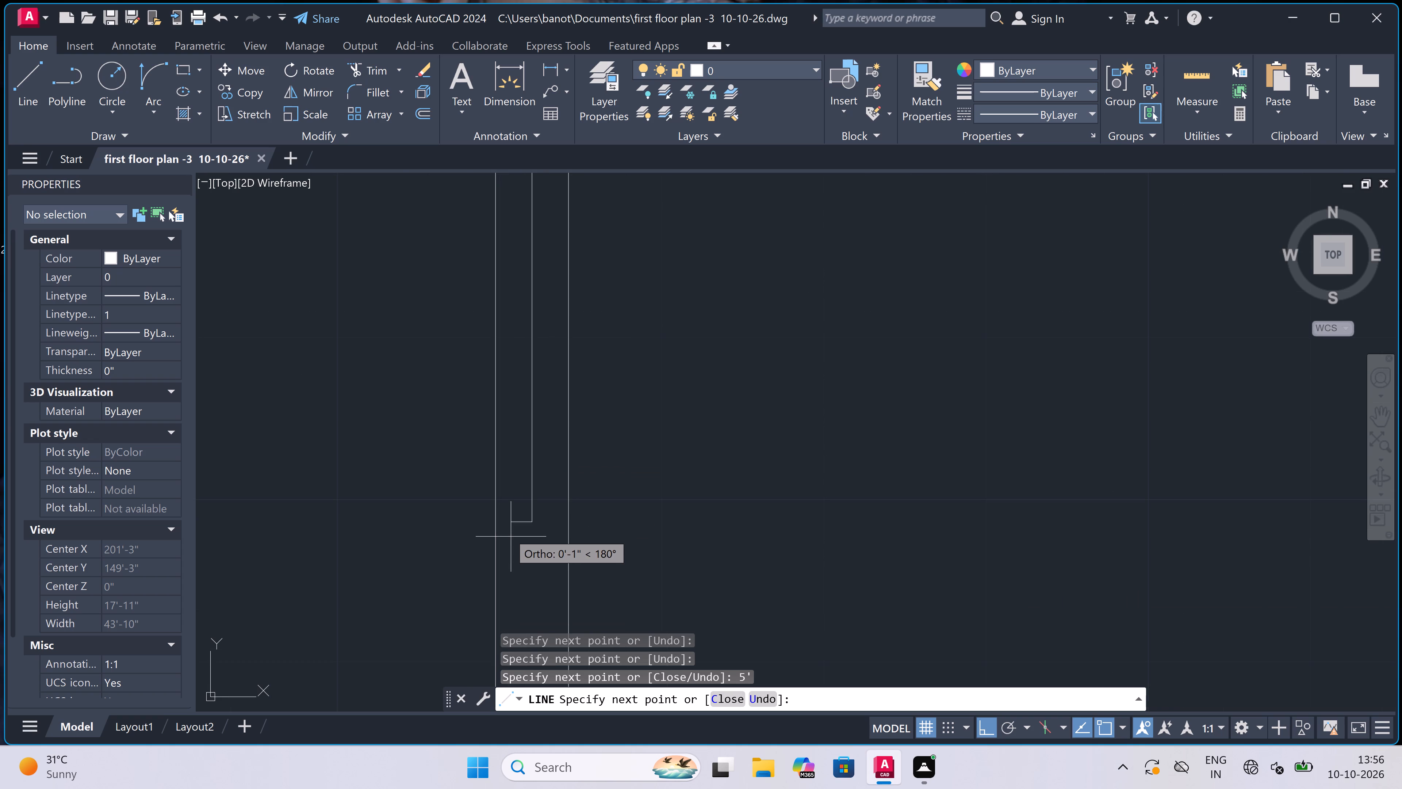
{"action": "double_click", "coordinate": [499, 521]}
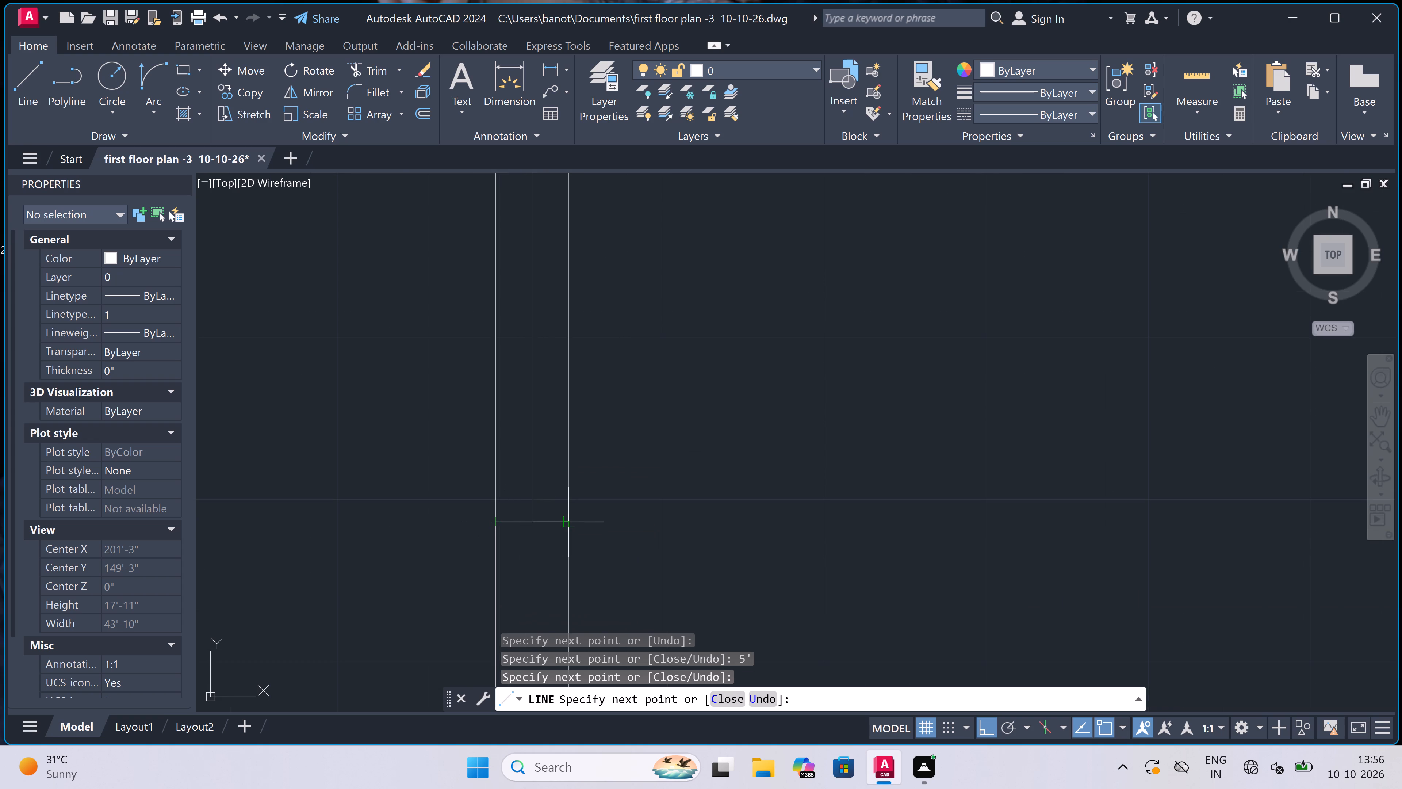
{"action": "left_click", "coordinate": [567, 523]}
{"action": "key", "text": "Escape"}
Draw an L-shaped counter outline in the right-hand room just above the units' dividing wall, from its inner side wall to its upper wall.
{"action": "scroll", "coordinate": [640, 480], "scroll_direction": "down", "scroll_amount": 5}
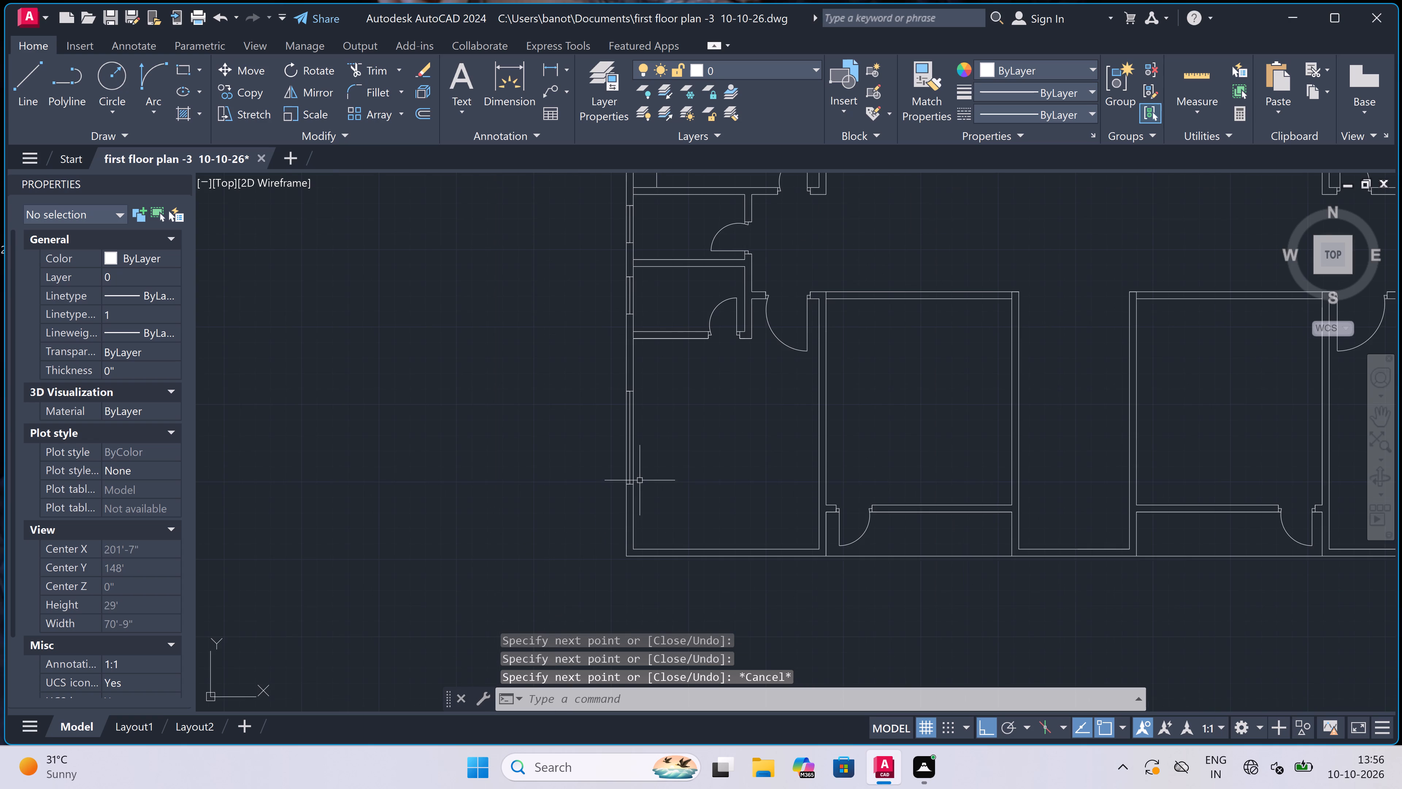
{"action": "scroll", "coordinate": [640, 480], "scroll_direction": "down", "scroll_amount": 3}
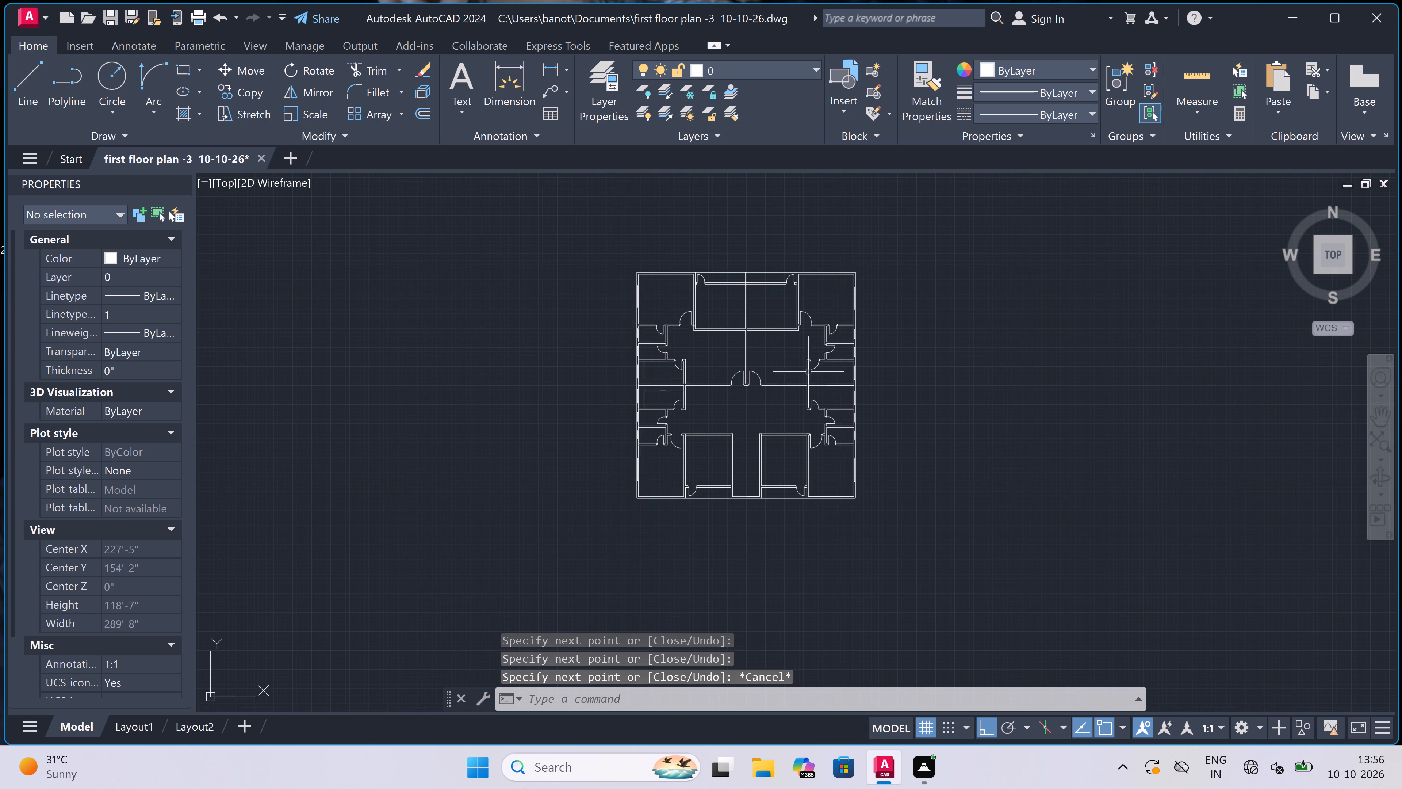
{"action": "scroll", "coordinate": [842, 373], "scroll_direction": "up", "scroll_amount": 4}
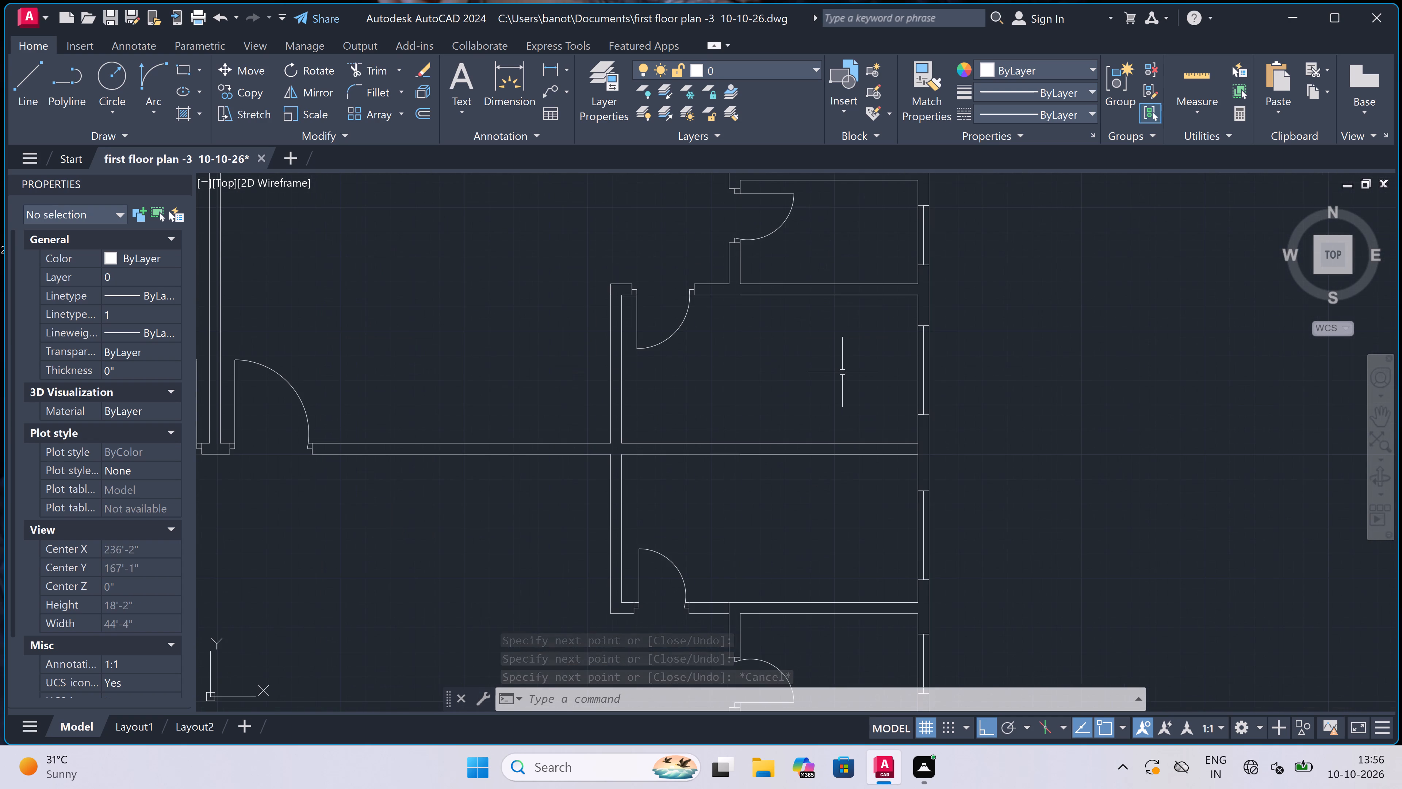
{"action": "key", "text": "space"}
{"action": "scroll", "coordinate": [718, 381], "scroll_direction": "down", "scroll_amount": 2}
{"action": "scroll", "coordinate": [718, 381], "scroll_direction": "up", "scroll_amount": 1}
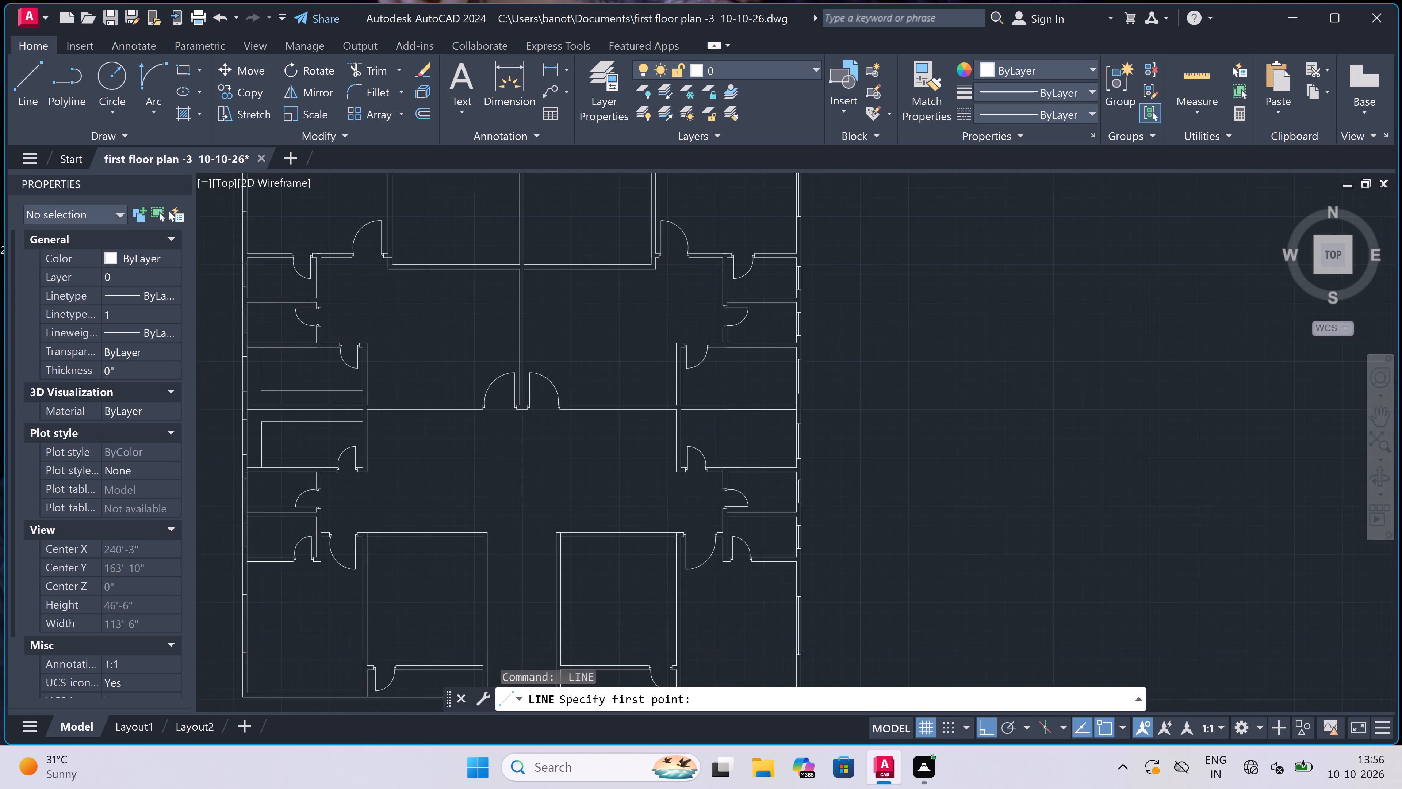
{"action": "scroll", "coordinate": [718, 381], "scroll_direction": "up", "scroll_amount": 1}
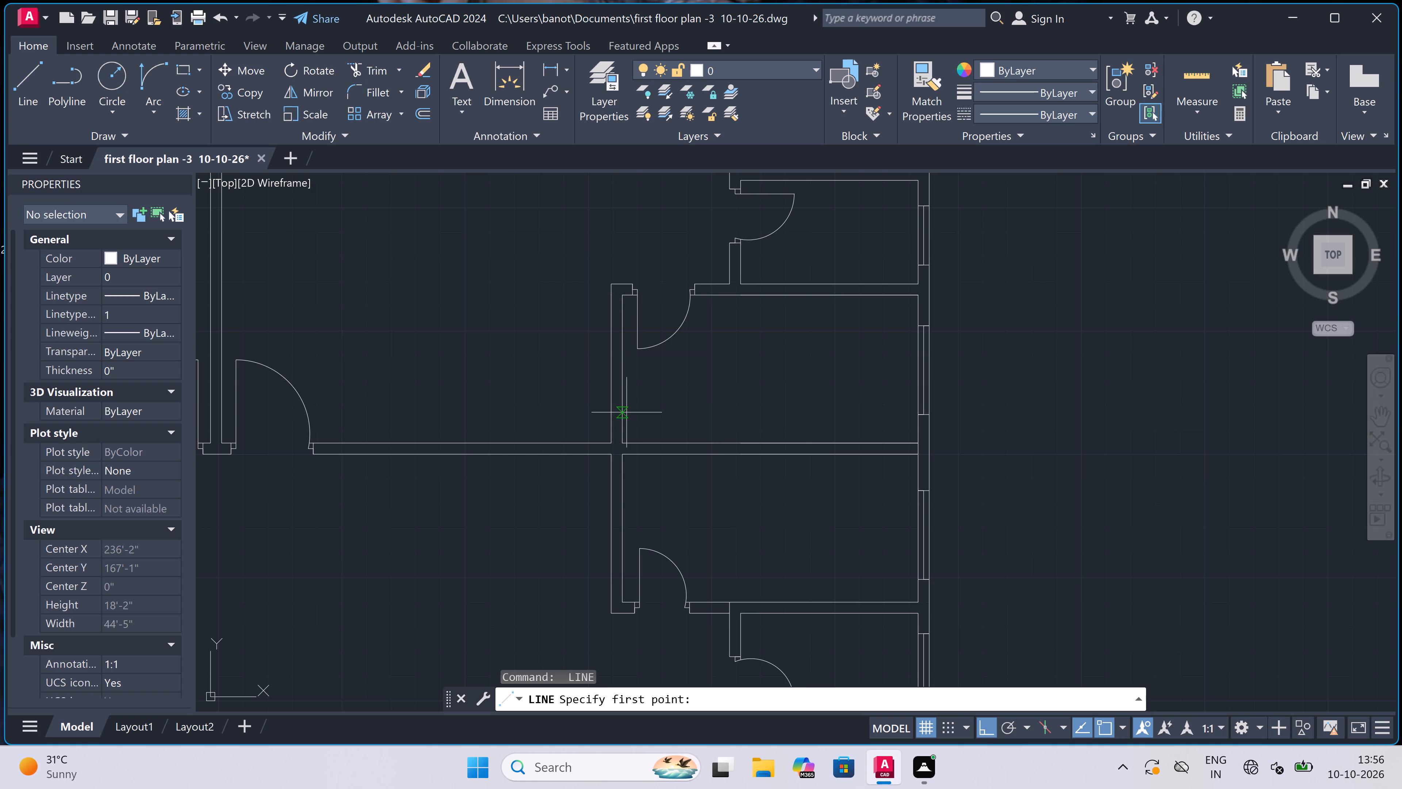
{"action": "double_click", "coordinate": [625, 407]}
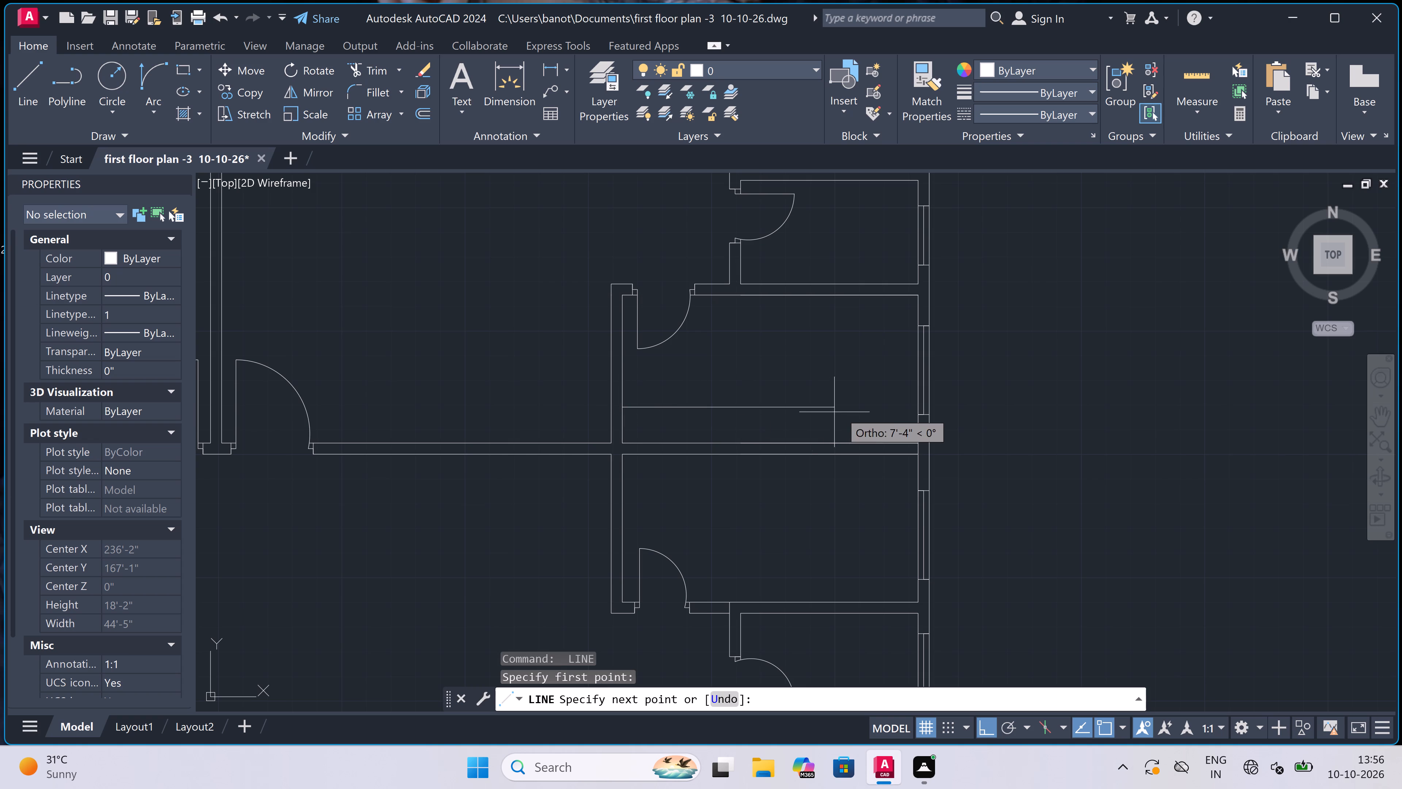
{"action": "left_click", "coordinate": [881, 408]}
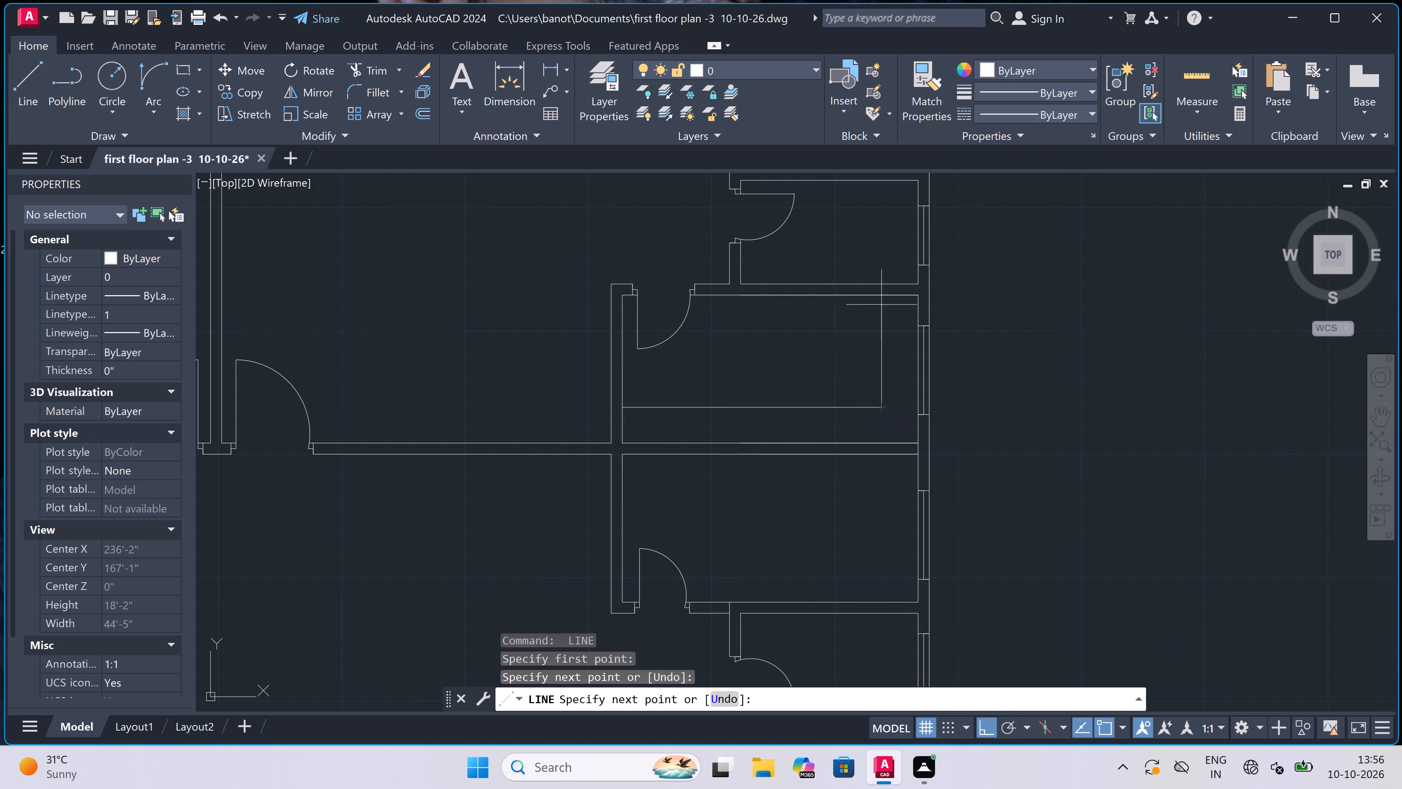
{"action": "left_click", "coordinate": [882, 292]}
{"action": "key", "text": "Escape"}
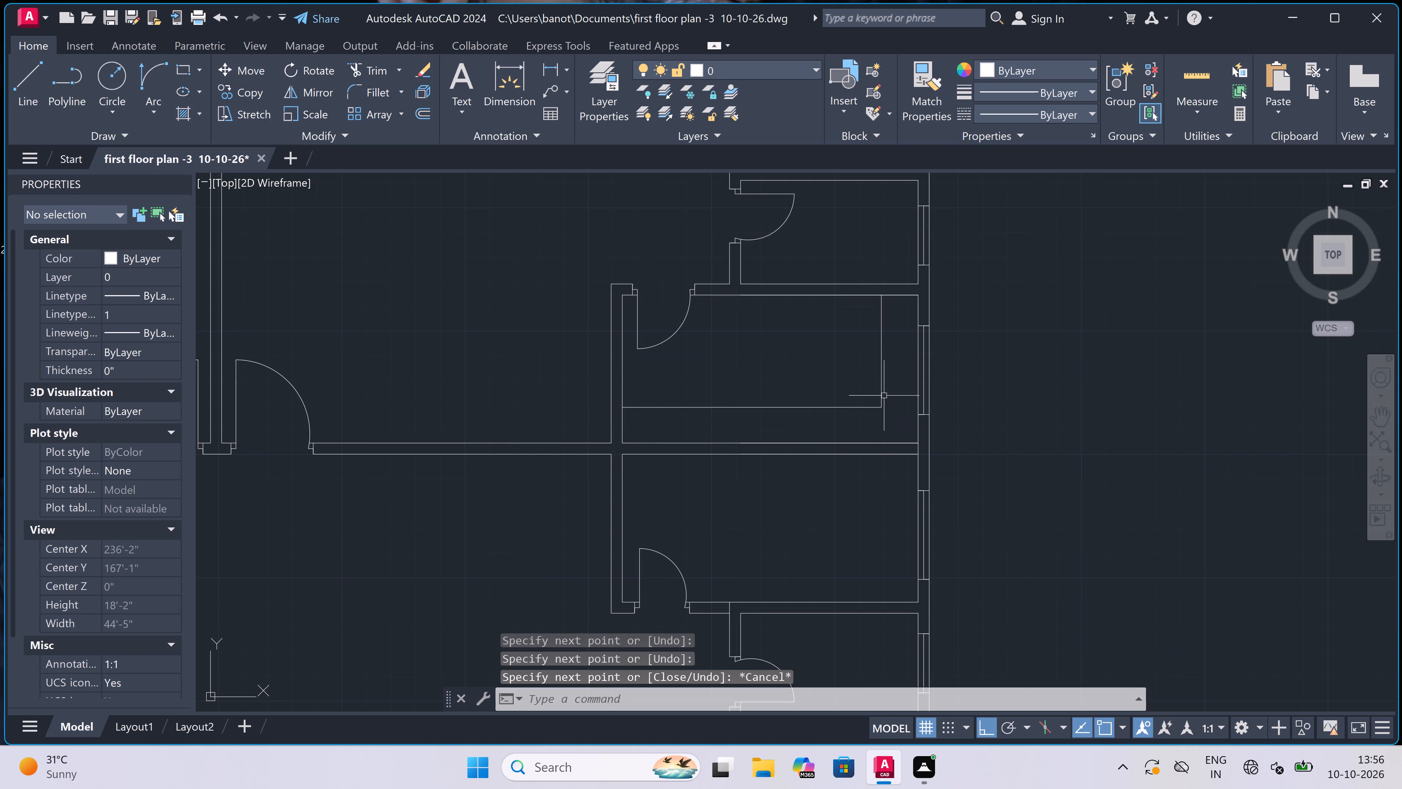
Delete the two short overlapping lines on the faces of the dividing wall between the two right-hand rooms.
{"action": "left_click", "coordinate": [838, 443]}
{"action": "key", "text": "Delete"}
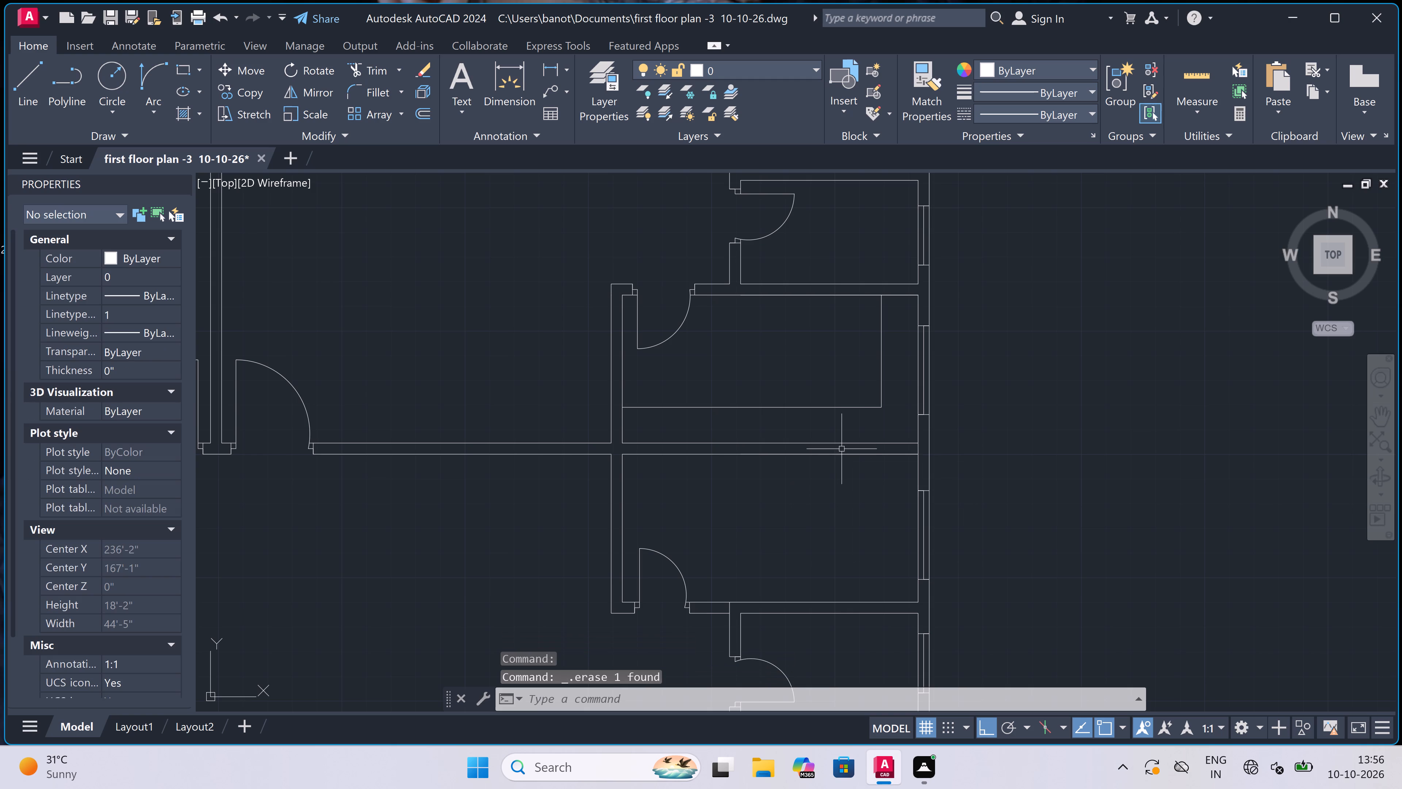
{"action": "left_click", "coordinate": [842, 456]}
{"action": "key", "text": "Delete"}
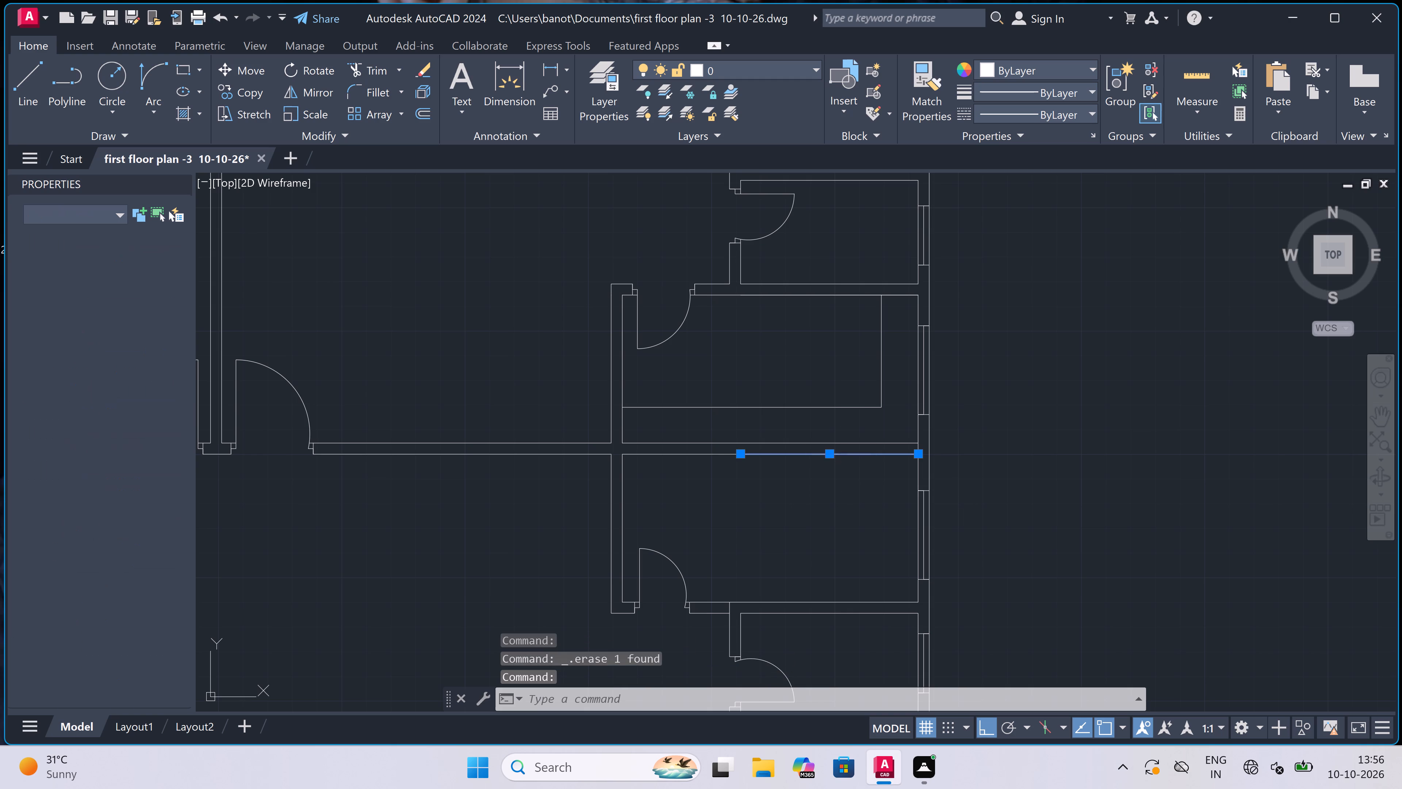
Draw an L-shaped counter outline, about 8'-8" along its long side, in the right-hand room just below the dividing wall.
{"action": "key", "text": "l"}
{"action": "key", "text": "space"}
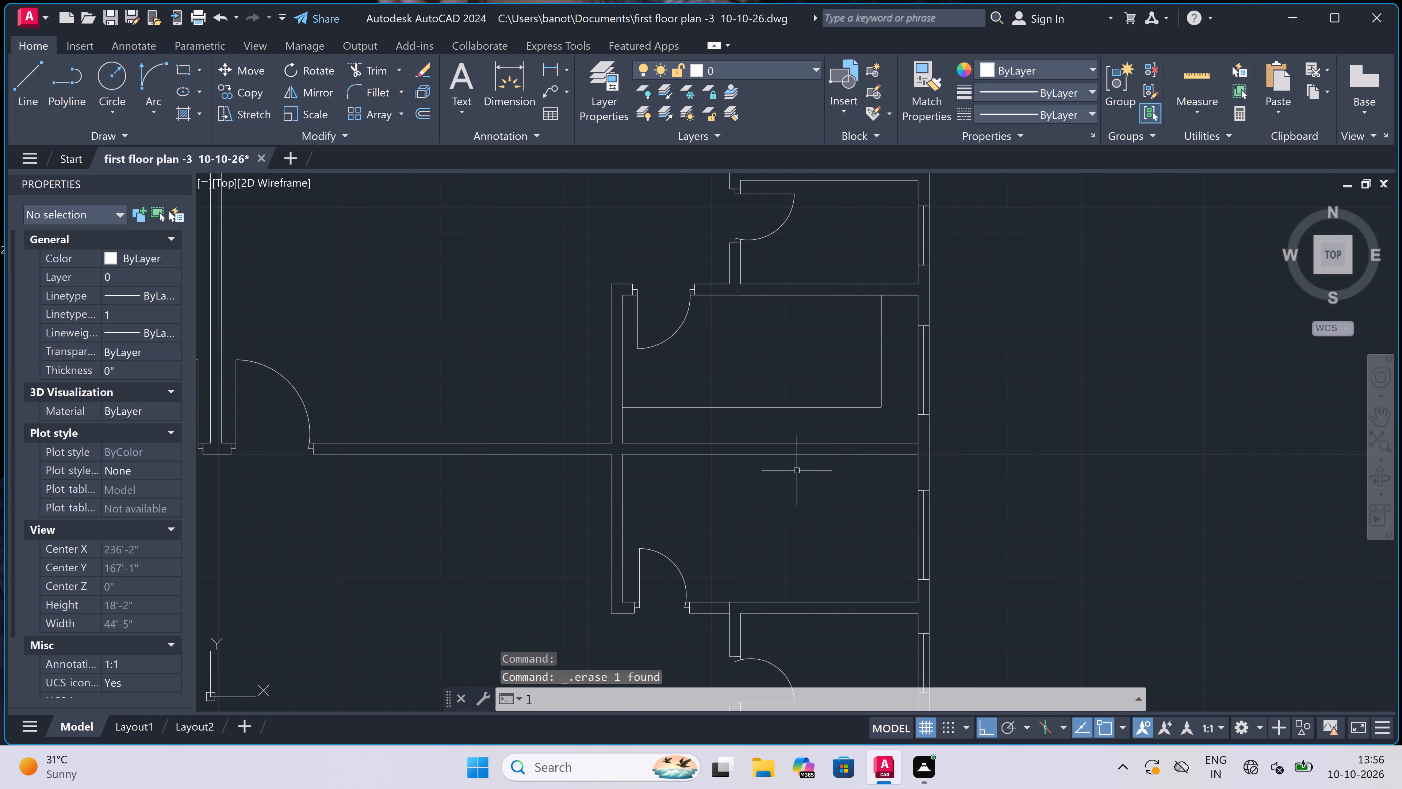
{"action": "left_click", "coordinate": [625, 493]}
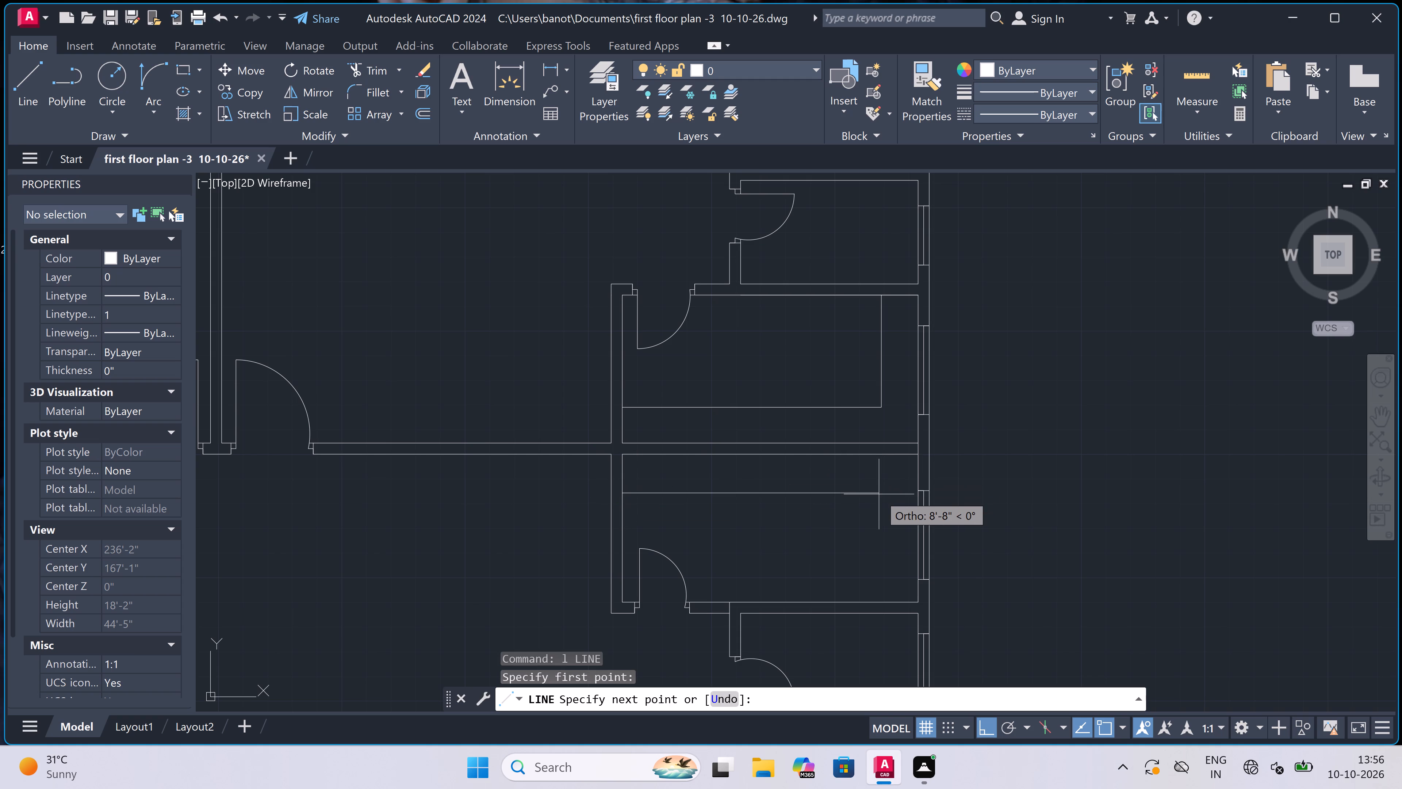
{"action": "left_click", "coordinate": [879, 494]}
{"action": "left_click", "coordinate": [880, 609]}
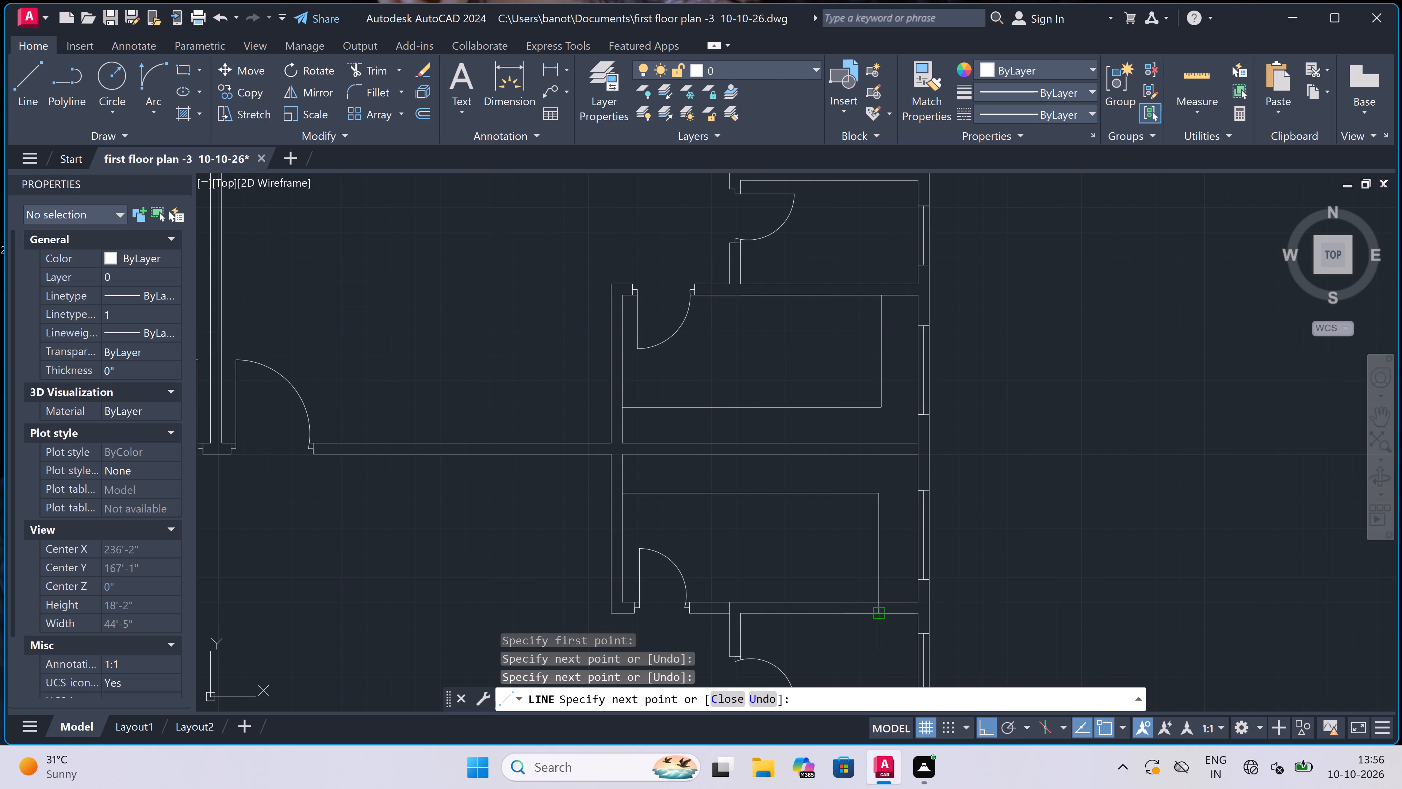
{"action": "key", "text": "Escape"}
Trim the part of the new counter line that crosses the thickness of that room's lower wall.
{"action": "scroll", "coordinate": [872, 428], "scroll_direction": "down", "scroll_amount": 1}
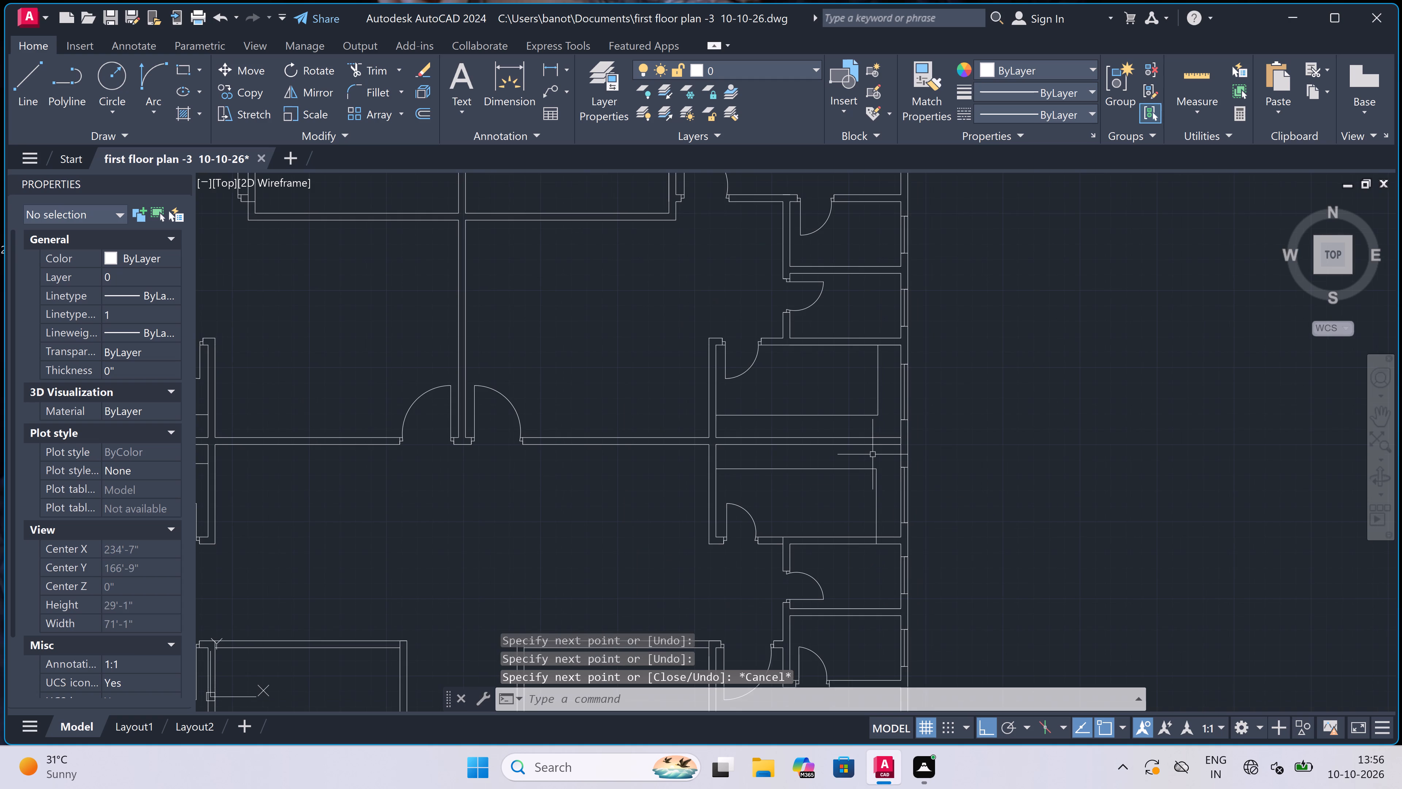
{"action": "type", "text": "tr"}
{"action": "key", "text": "space"}
{"action": "scroll", "coordinate": [875, 542], "scroll_direction": "up", "scroll_amount": 2}
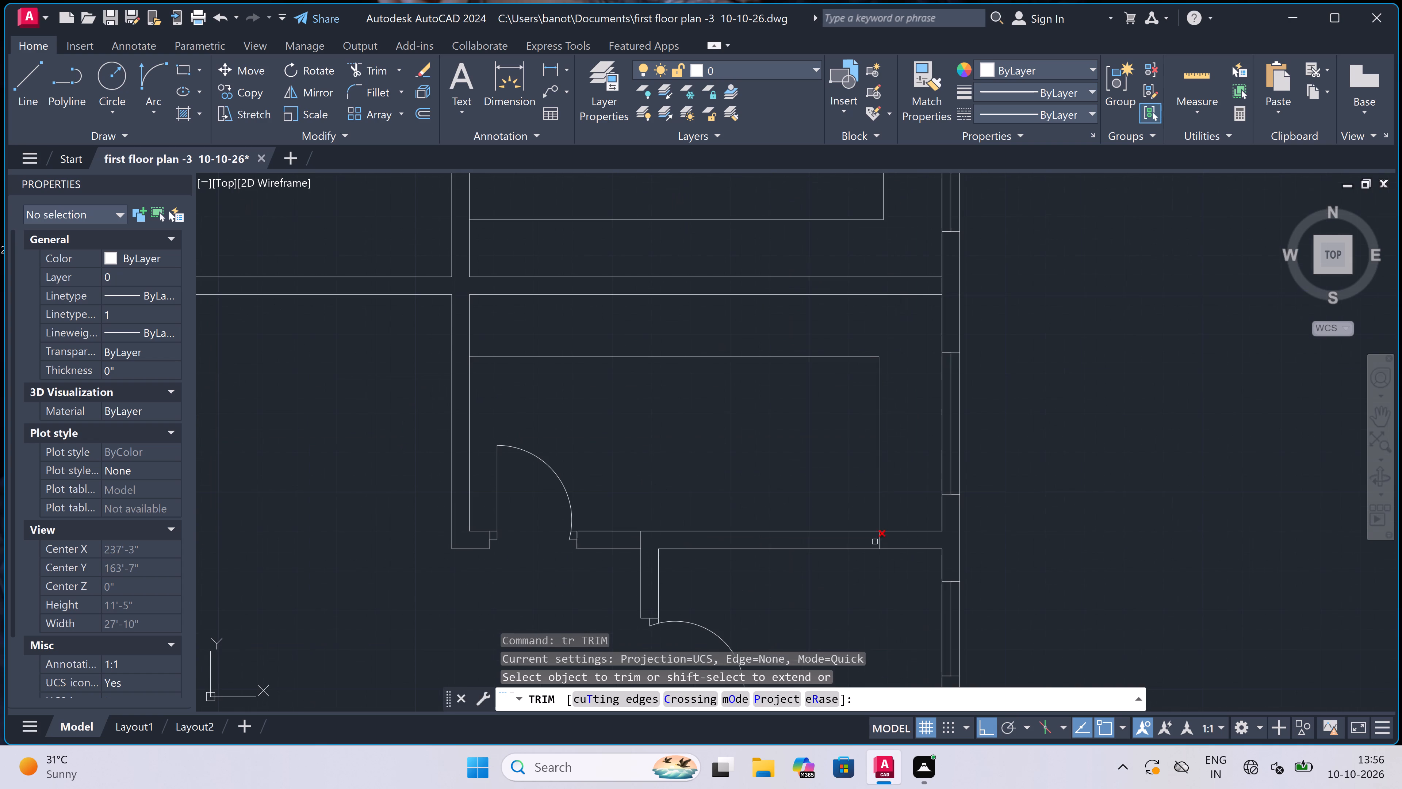
{"action": "scroll", "coordinate": [873, 561], "scroll_direction": "up", "scroll_amount": 1}
{"action": "scroll", "coordinate": [885, 523], "scroll_direction": "up", "scroll_amount": 2}
{"action": "left_click", "coordinate": [885, 523]}
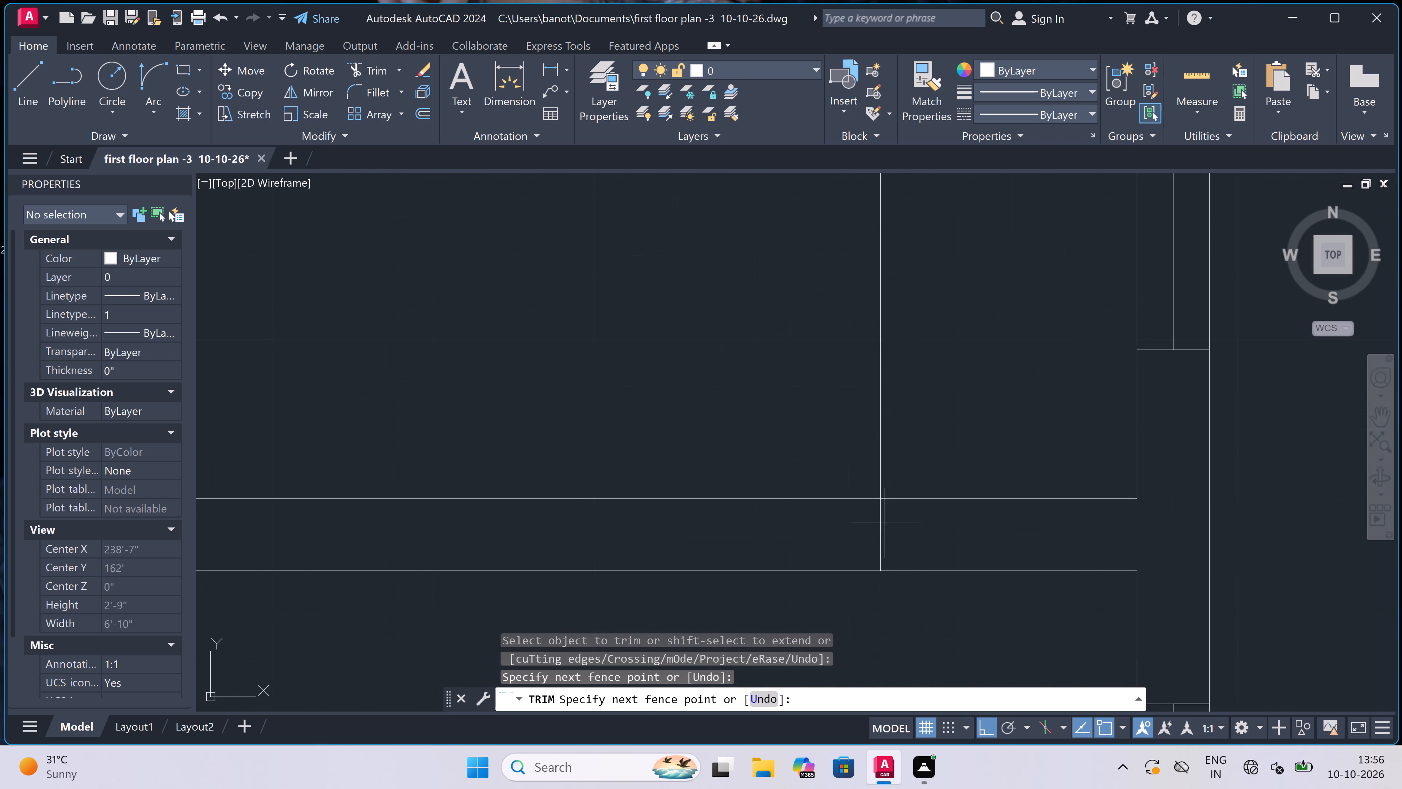
{"action": "double_click", "coordinate": [873, 525]}
{"action": "key", "text": "Escape"}
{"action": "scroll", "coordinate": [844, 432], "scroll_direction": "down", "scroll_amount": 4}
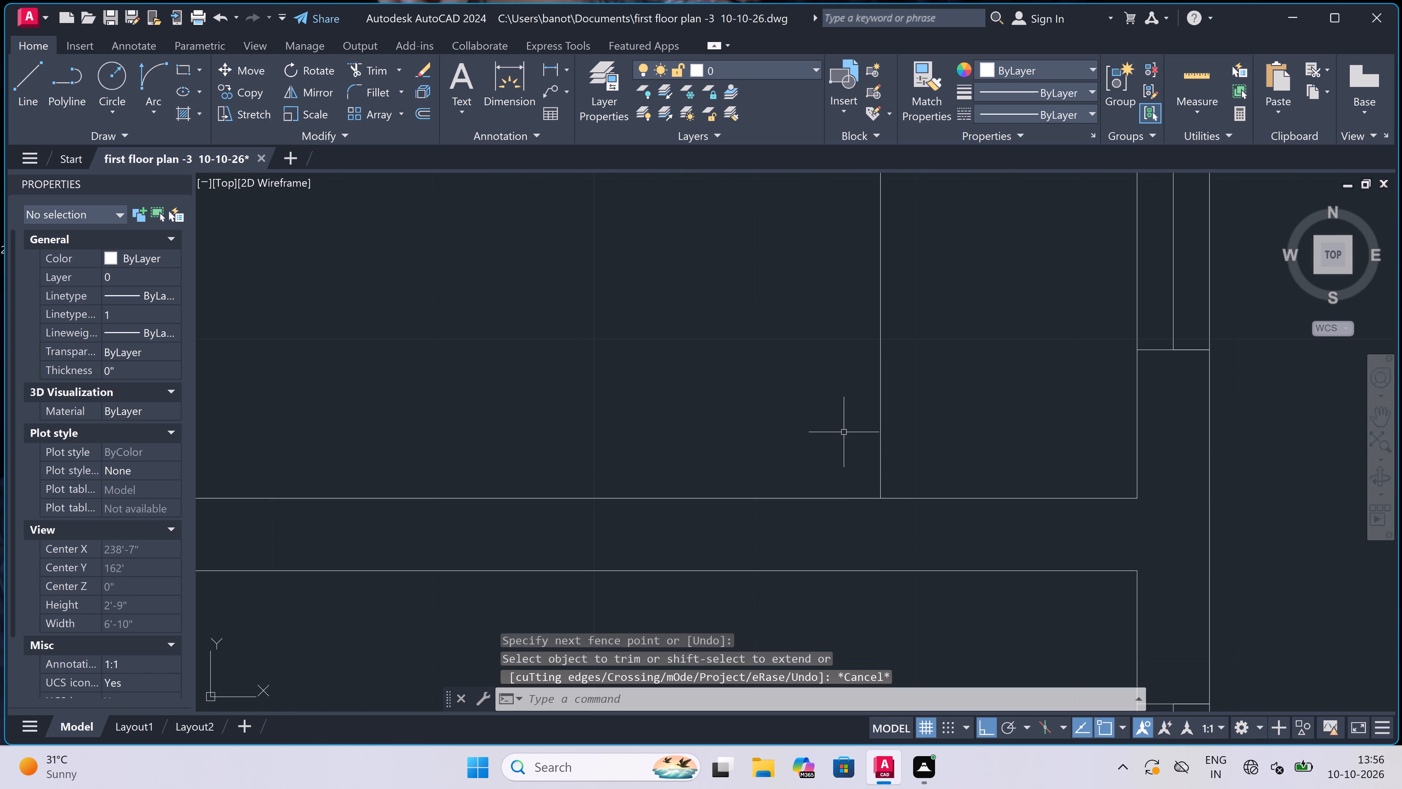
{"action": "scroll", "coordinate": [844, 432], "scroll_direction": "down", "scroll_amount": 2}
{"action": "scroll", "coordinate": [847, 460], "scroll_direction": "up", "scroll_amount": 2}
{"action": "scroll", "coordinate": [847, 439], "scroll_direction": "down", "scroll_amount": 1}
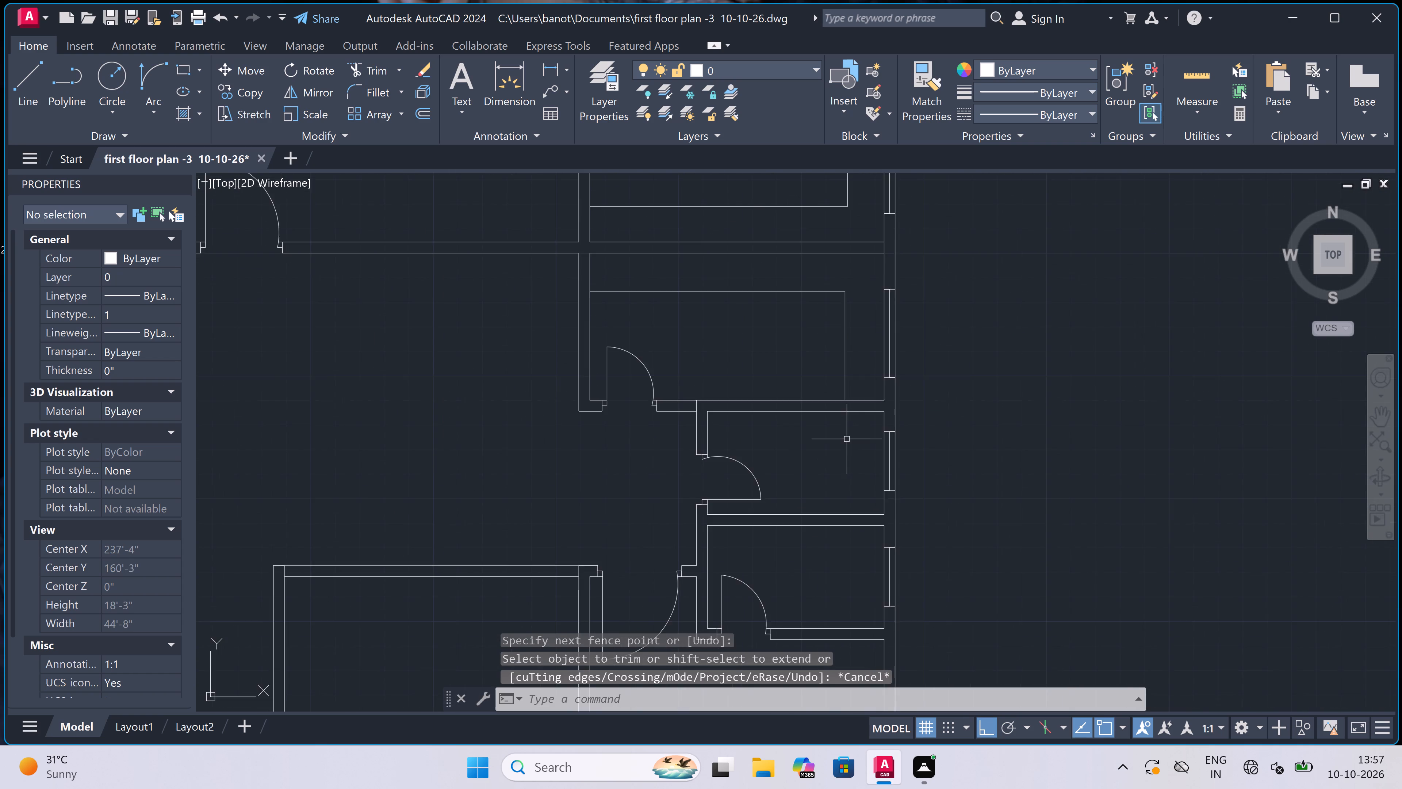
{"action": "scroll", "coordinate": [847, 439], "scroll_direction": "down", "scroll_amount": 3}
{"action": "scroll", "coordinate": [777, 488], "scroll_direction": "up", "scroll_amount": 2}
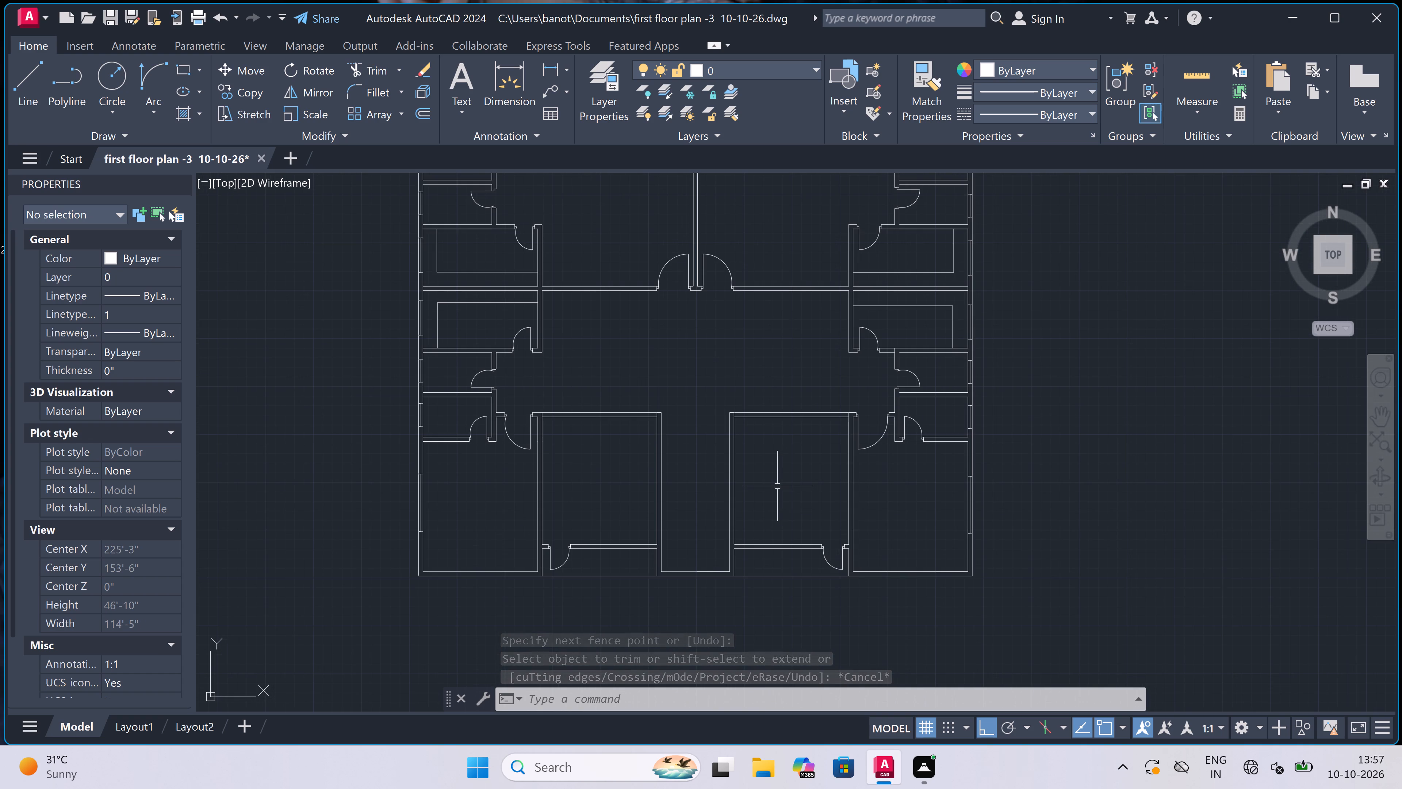
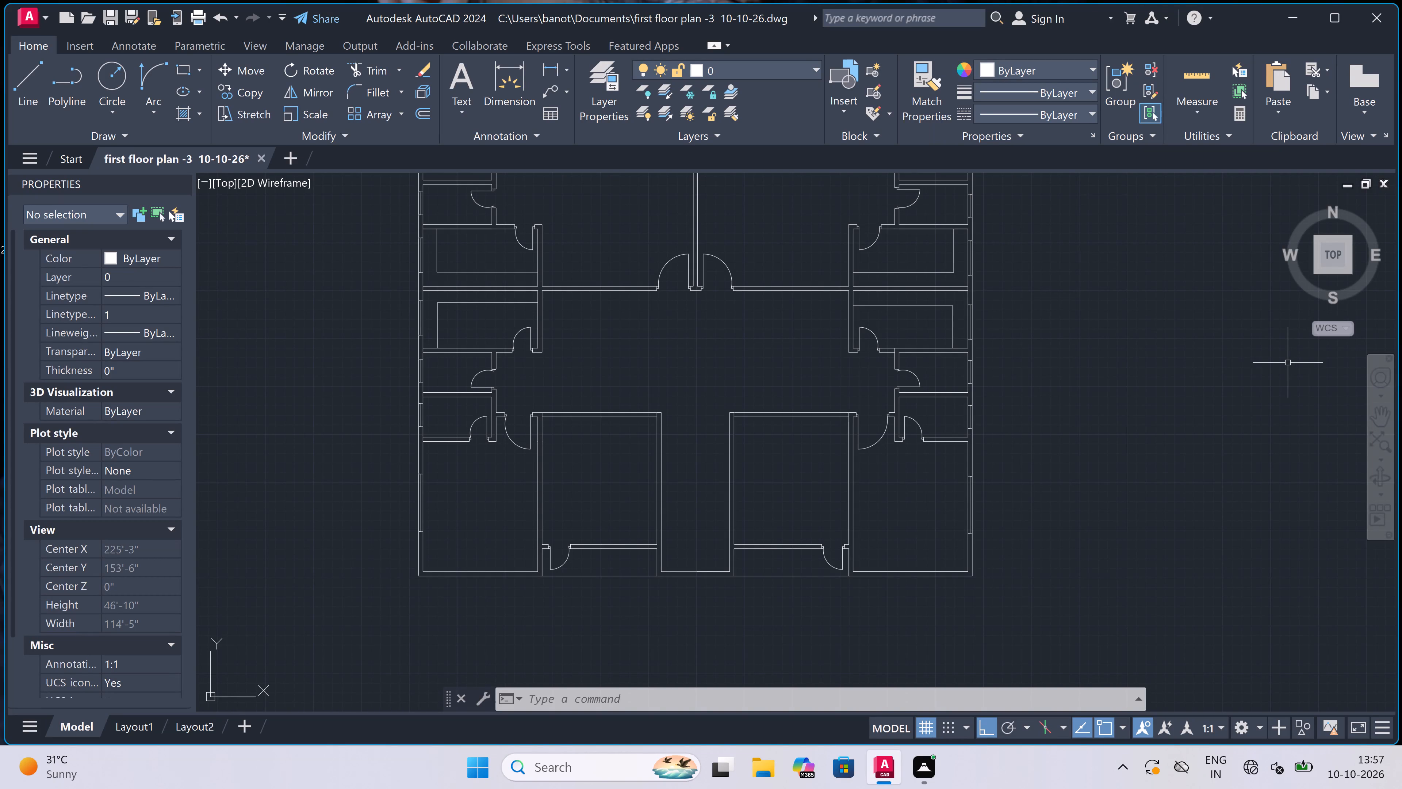
Delete the overlapping line on the inner face of the lower wall in the central bay between the two lower rooms.
{"action": "scroll", "coordinate": [687, 574], "scroll_direction": "up", "scroll_amount": 2}
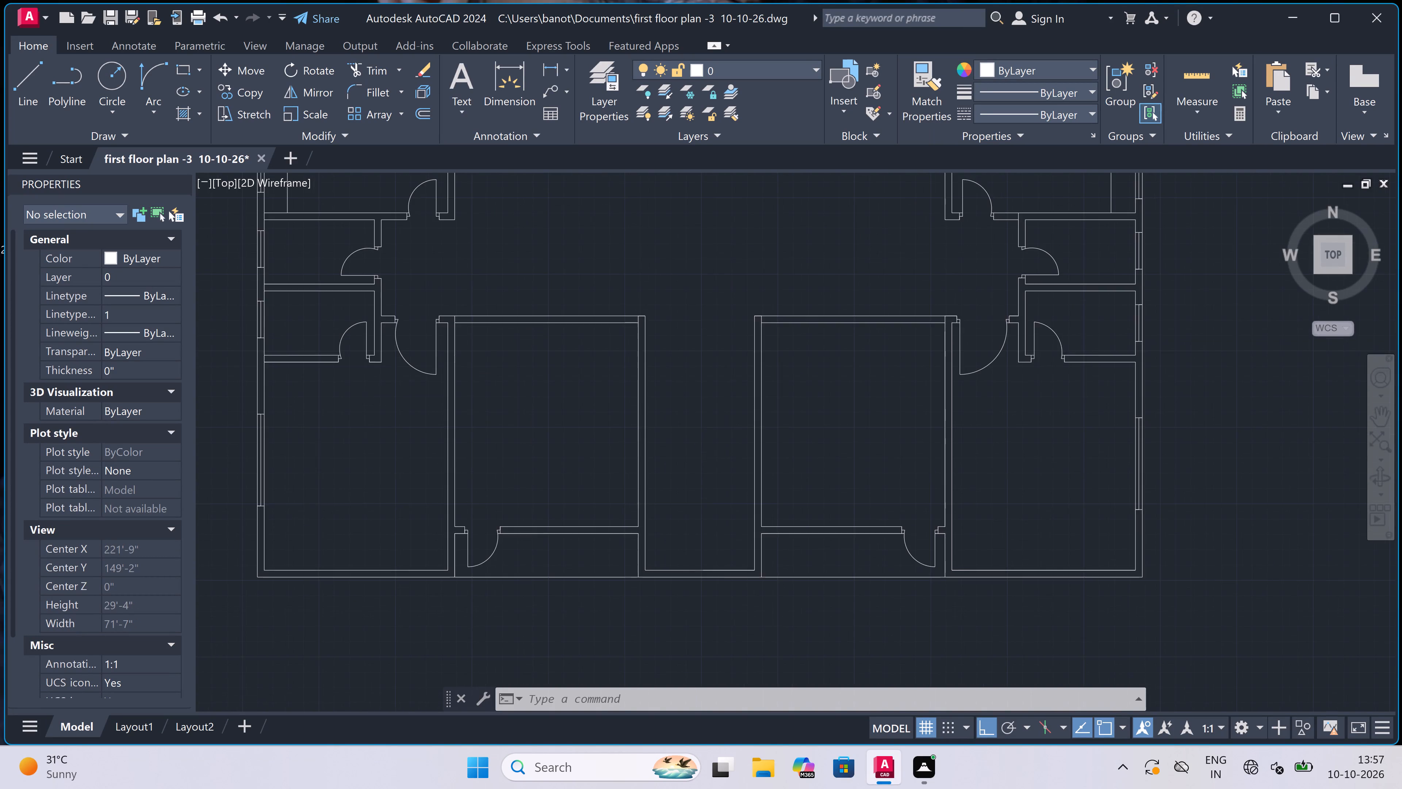
{"action": "scroll", "coordinate": [759, 561], "scroll_direction": "up", "scroll_amount": 1}
{"action": "left_click", "coordinate": [774, 575]}
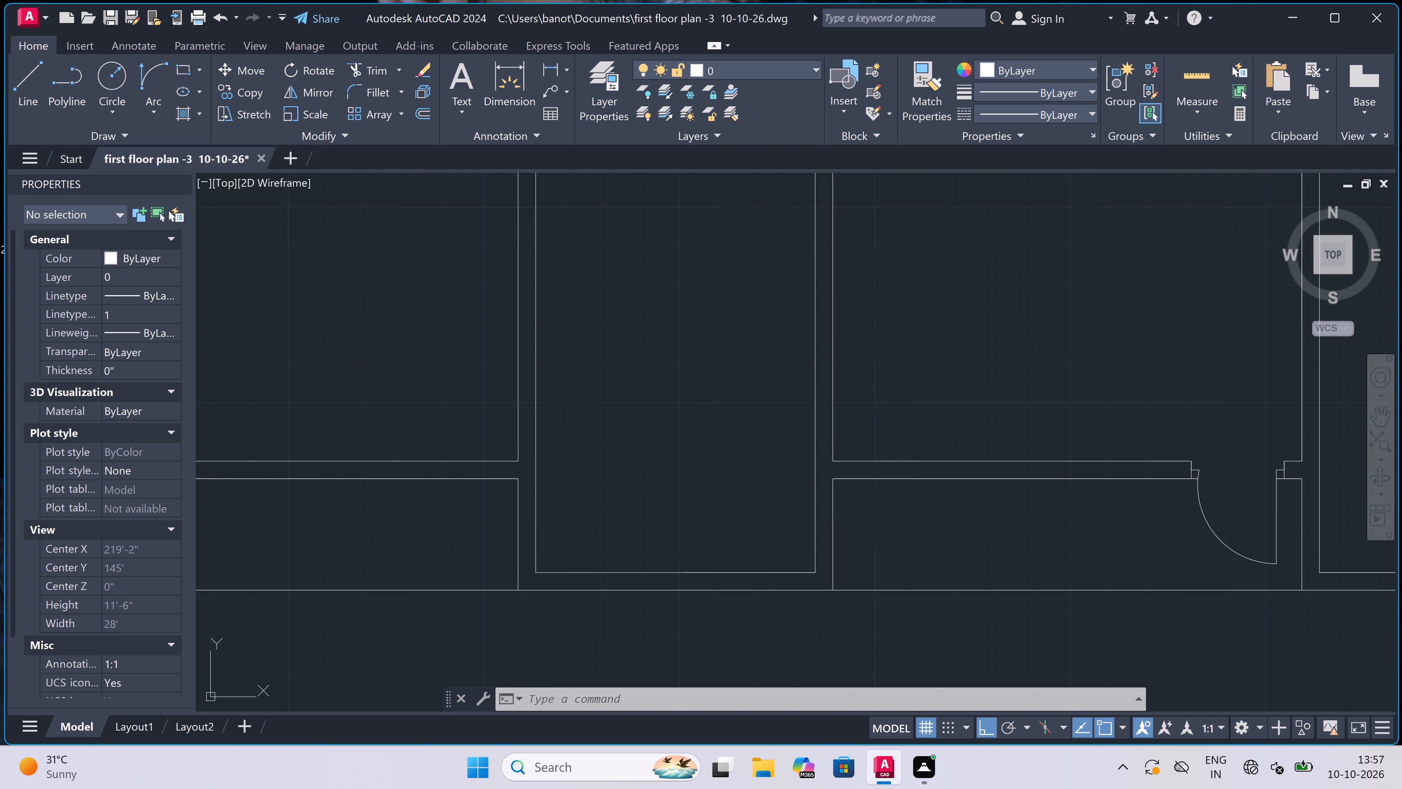
{"action": "key", "text": "Delete"}
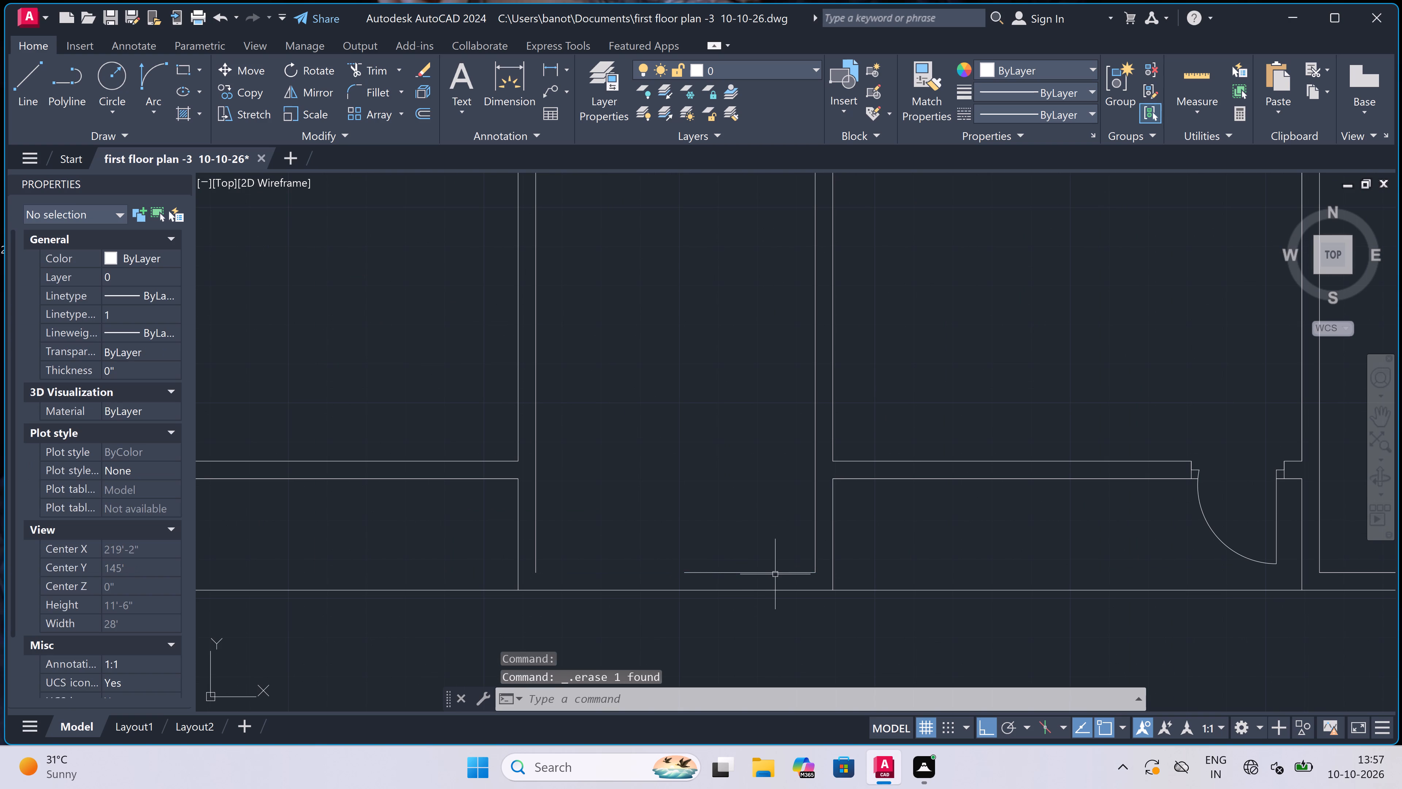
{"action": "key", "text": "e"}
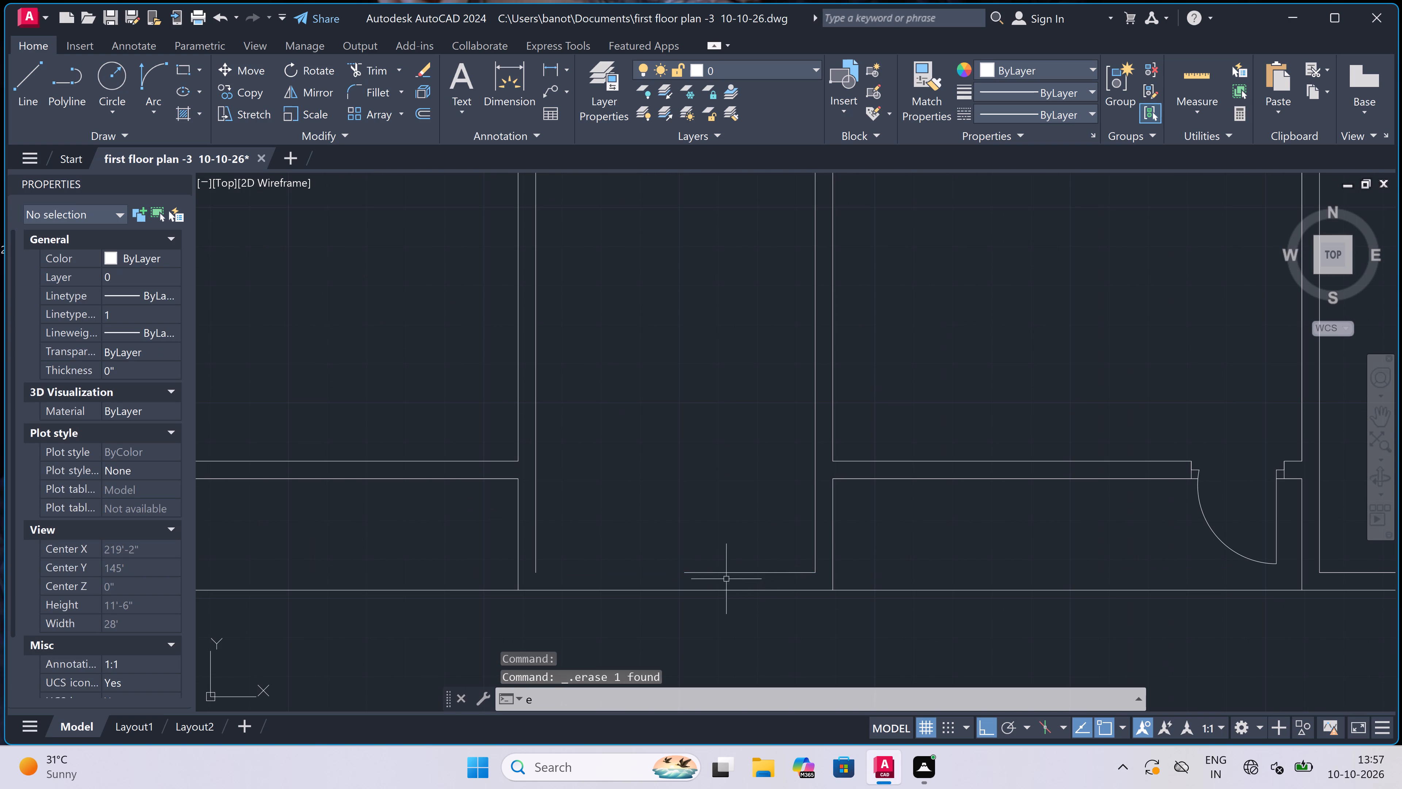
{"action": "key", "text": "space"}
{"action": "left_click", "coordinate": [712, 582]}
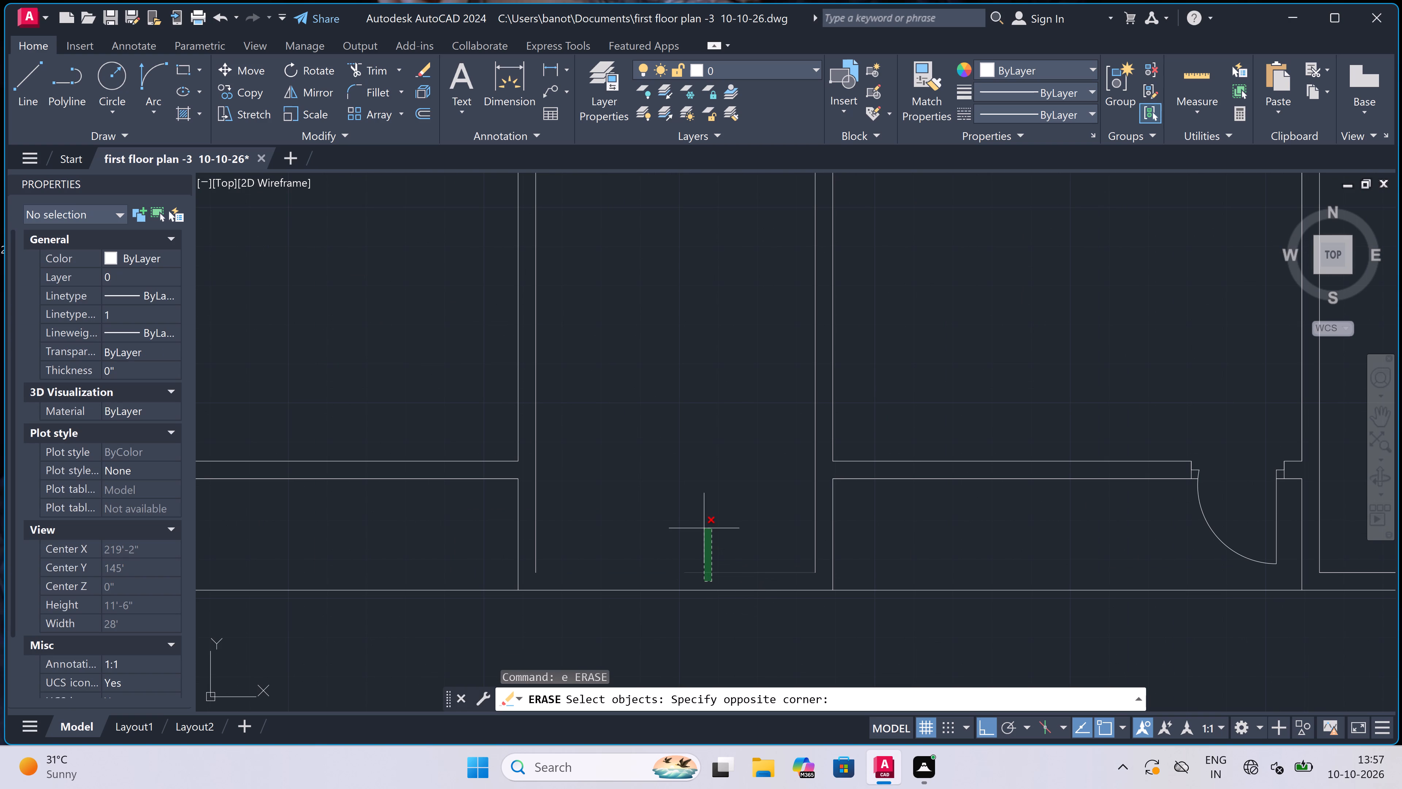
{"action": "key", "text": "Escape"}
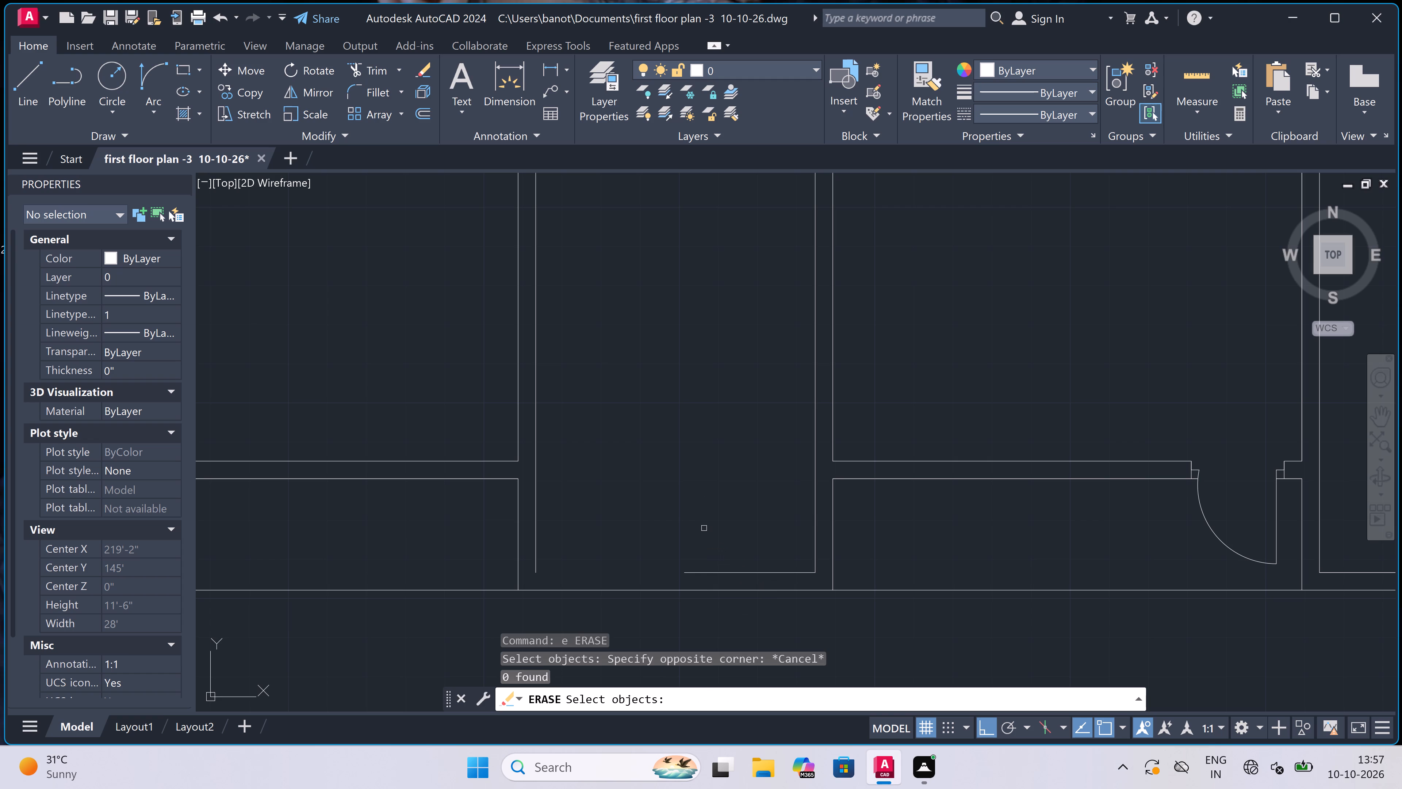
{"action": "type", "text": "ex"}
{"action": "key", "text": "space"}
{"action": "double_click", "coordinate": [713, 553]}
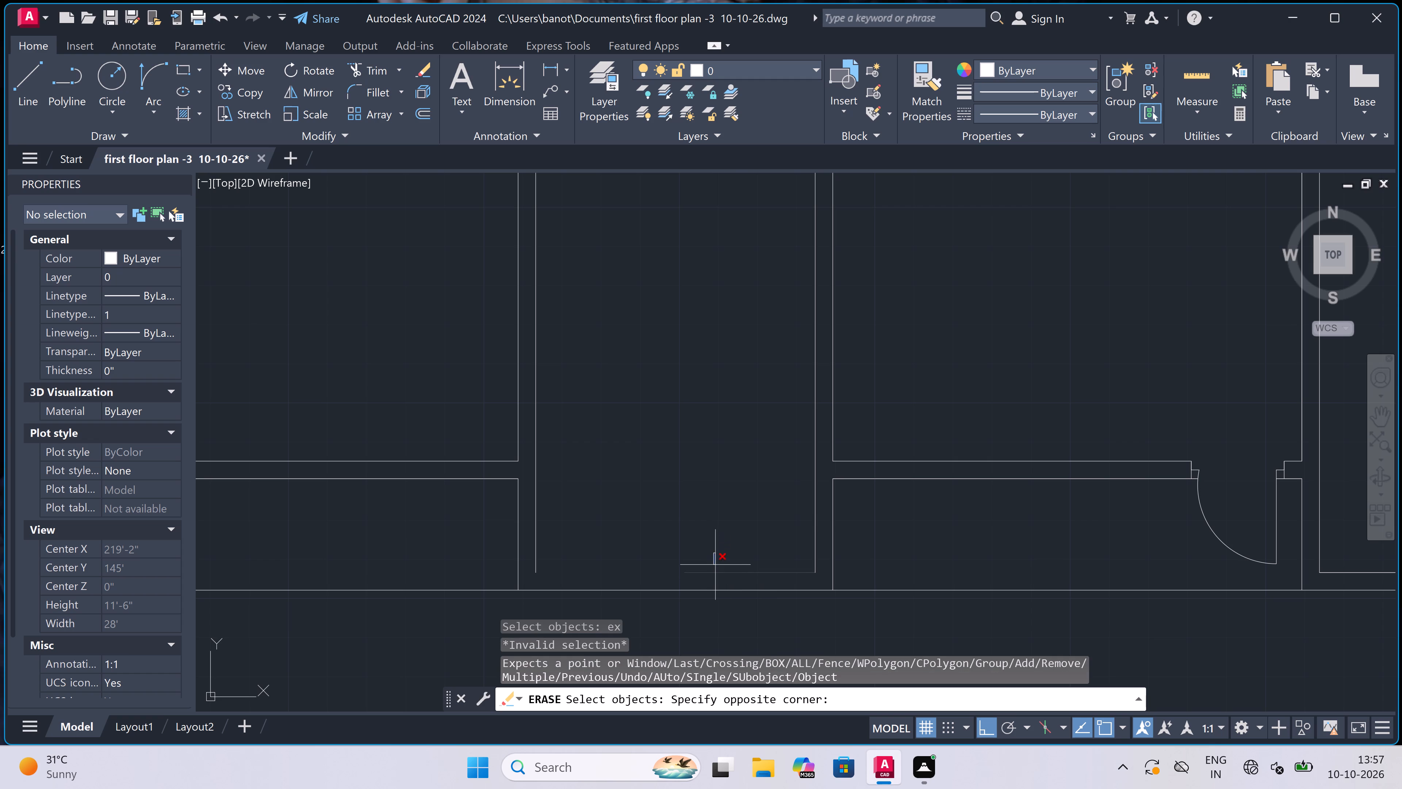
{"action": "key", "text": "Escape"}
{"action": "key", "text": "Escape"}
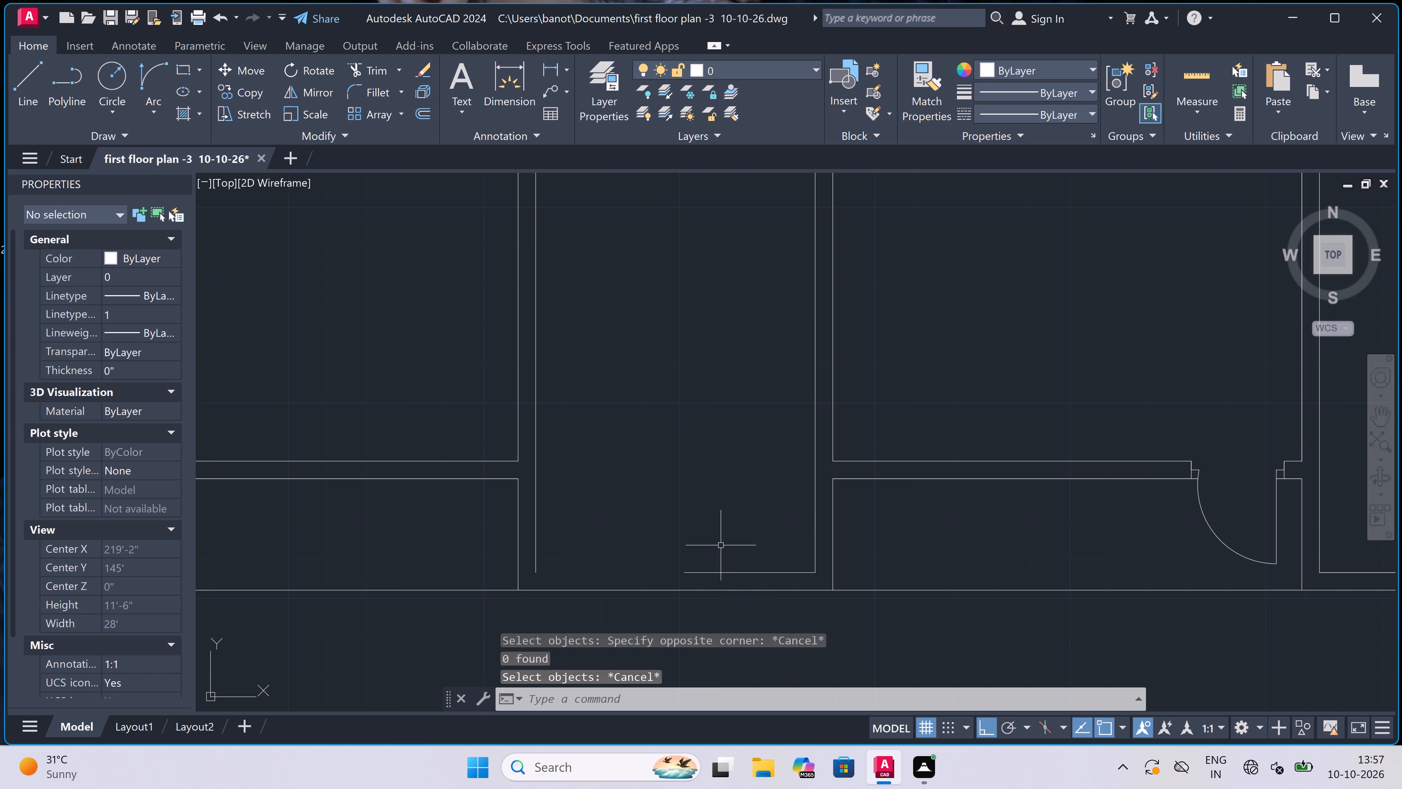
Extend the remaining inner-face line of the central bay's lower wall to the bay's opposite side wall.
{"action": "type", "text": "ex"}
{"action": "key", "text": "space"}
{"action": "left_click", "coordinate": [715, 575]}
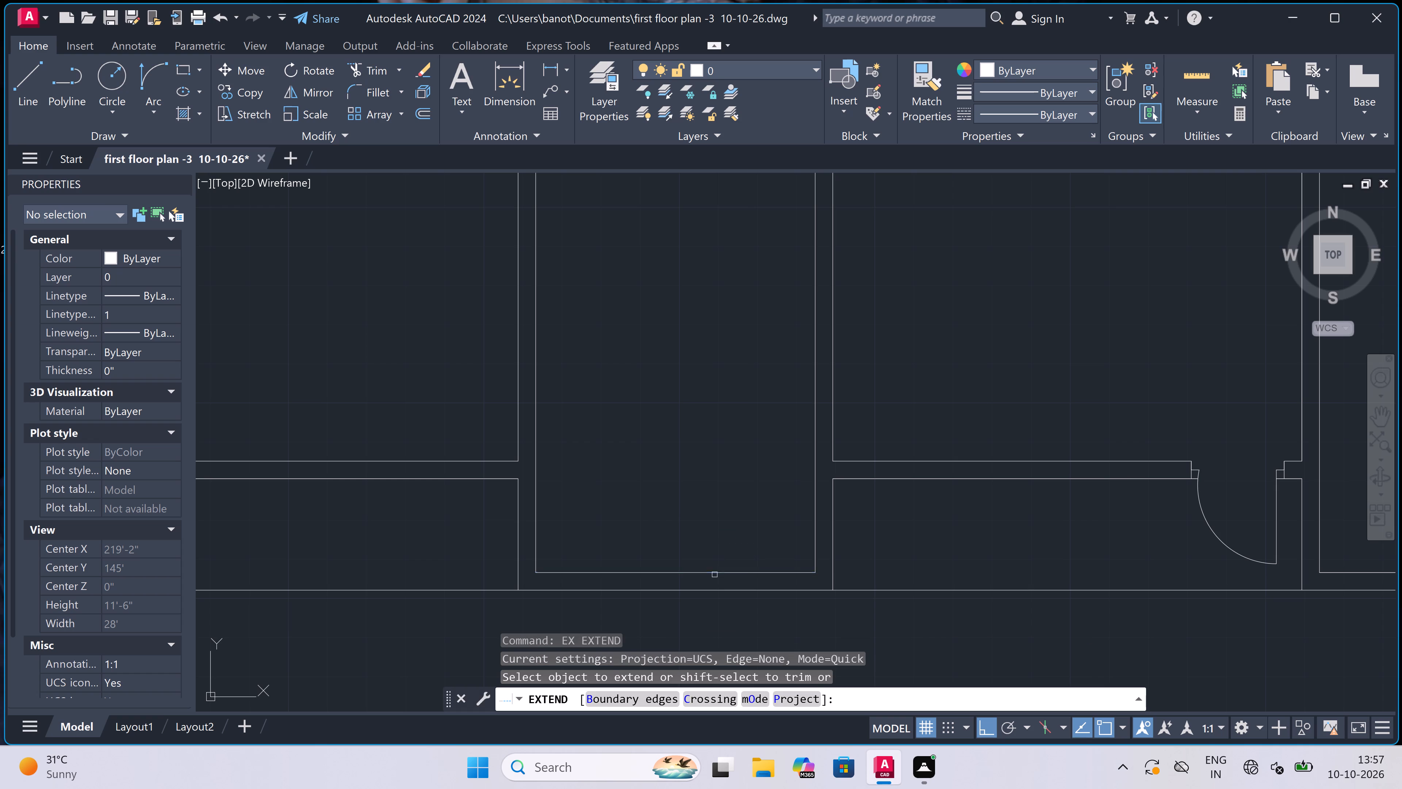
{"action": "key", "text": "Escape"}
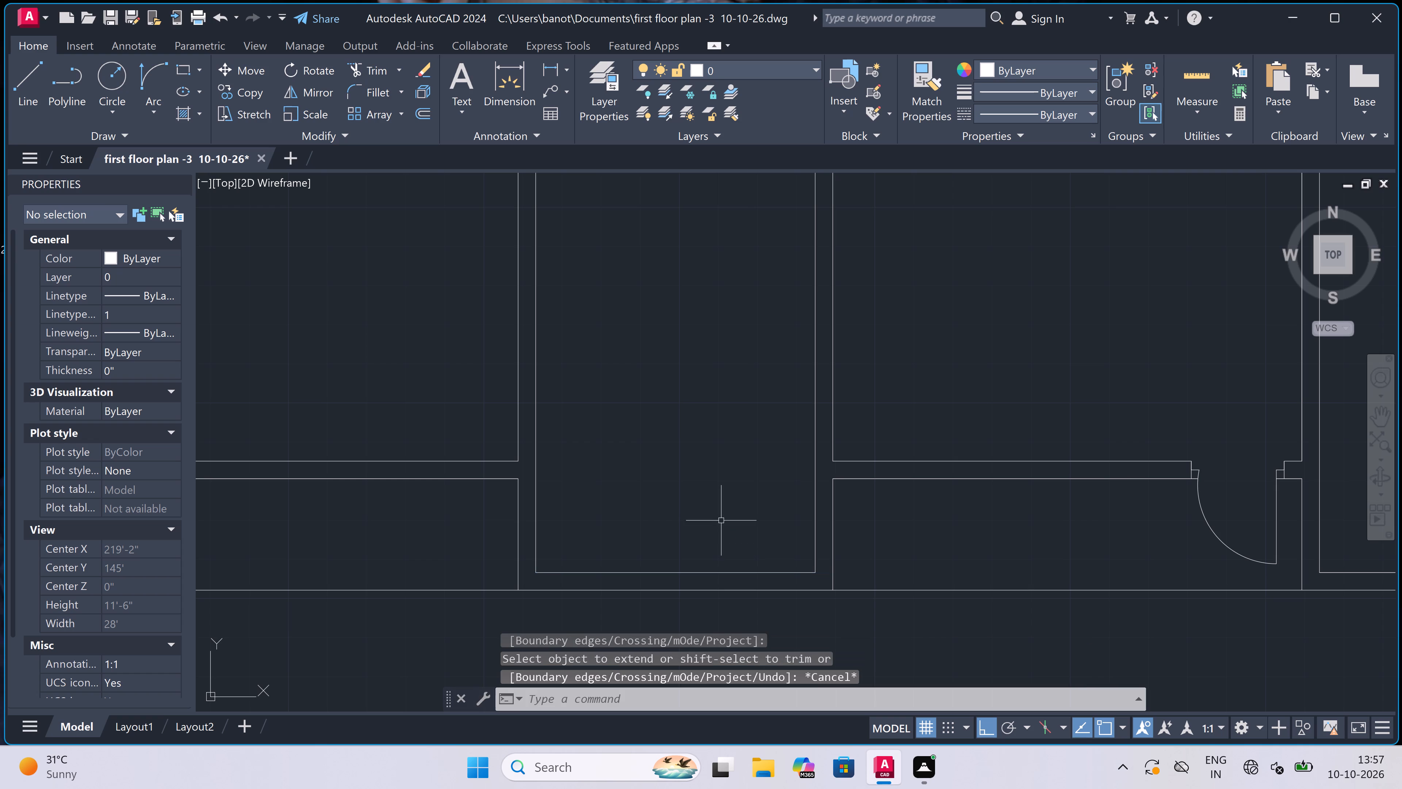
Draw a line across the upper part of the central bay and a centre line about 9' long down from its midpoint.
{"action": "scroll", "coordinate": [721, 521], "scroll_direction": "down", "scroll_amount": 3}
{"action": "scroll", "coordinate": [713, 470], "scroll_direction": "up", "scroll_amount": 2}
{"action": "type", "text": "l"}
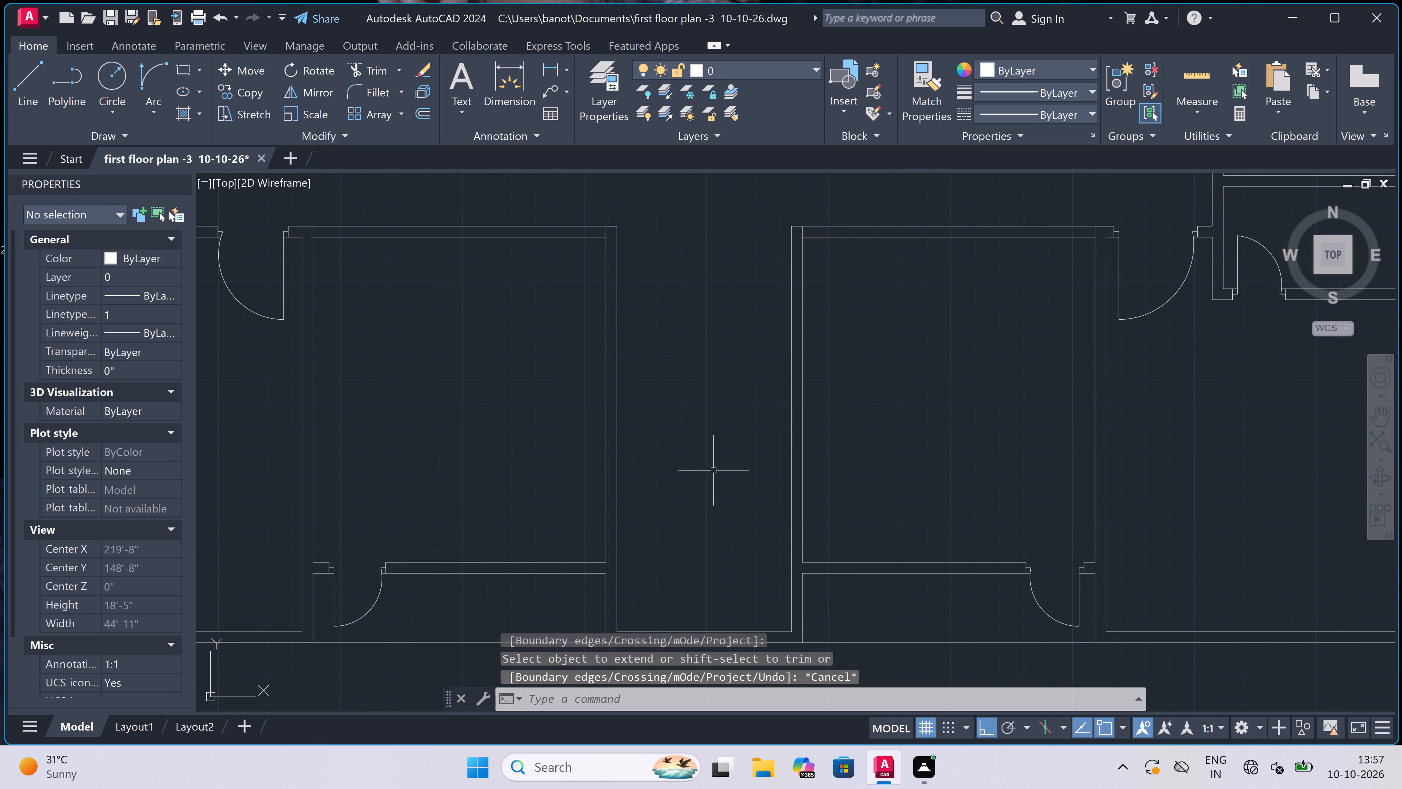
{"action": "key", "text": "space"}
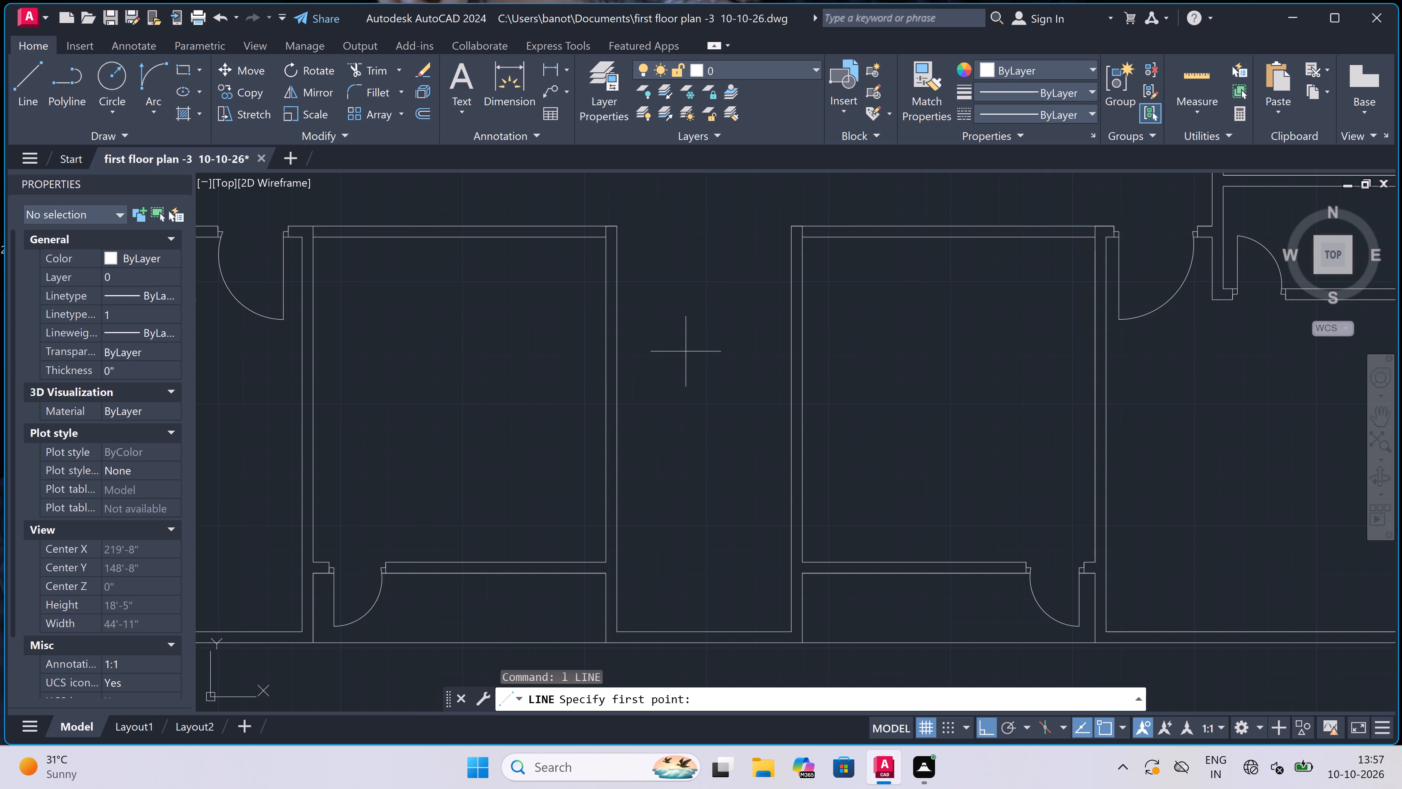
{"action": "left_click", "coordinate": [612, 278]}
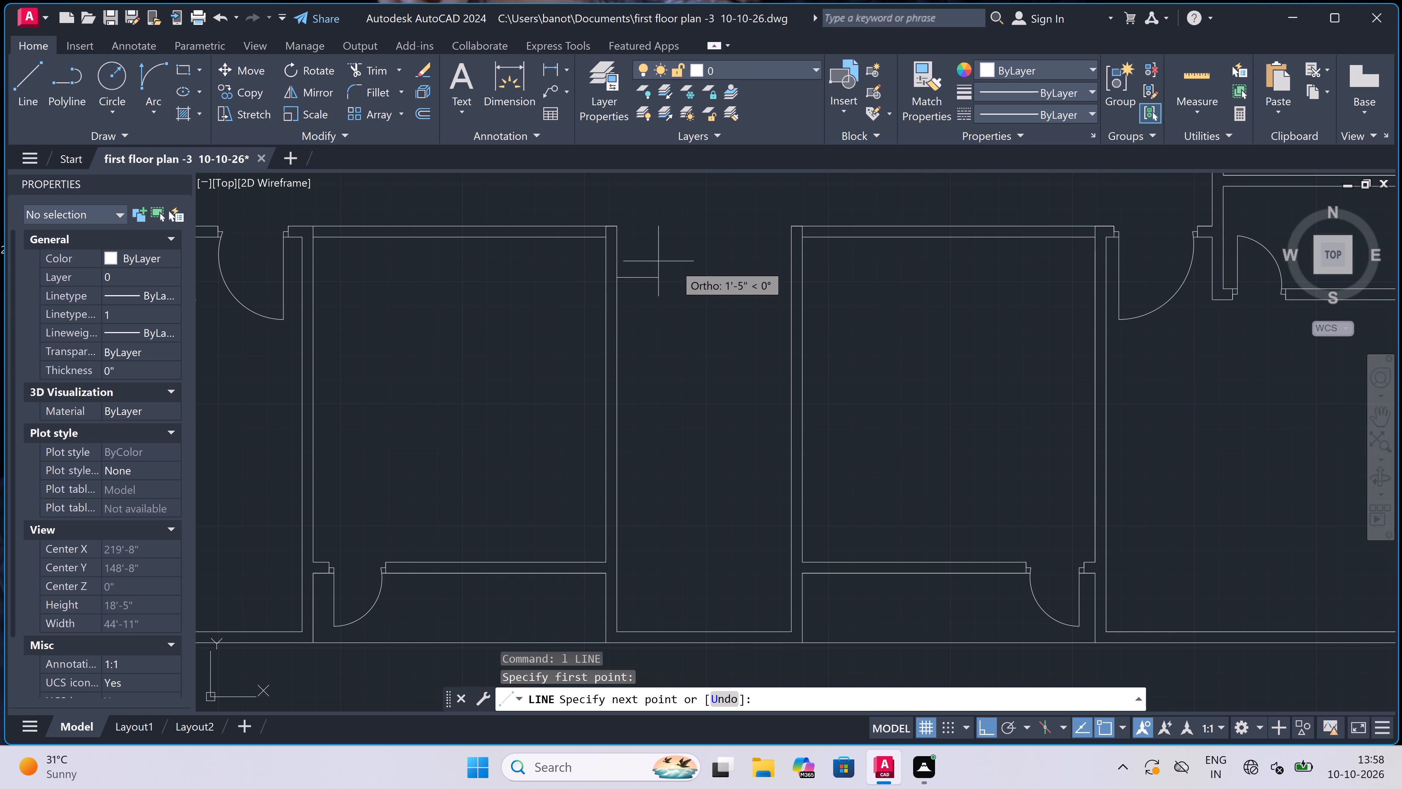
{"action": "double_click", "coordinate": [790, 277]}
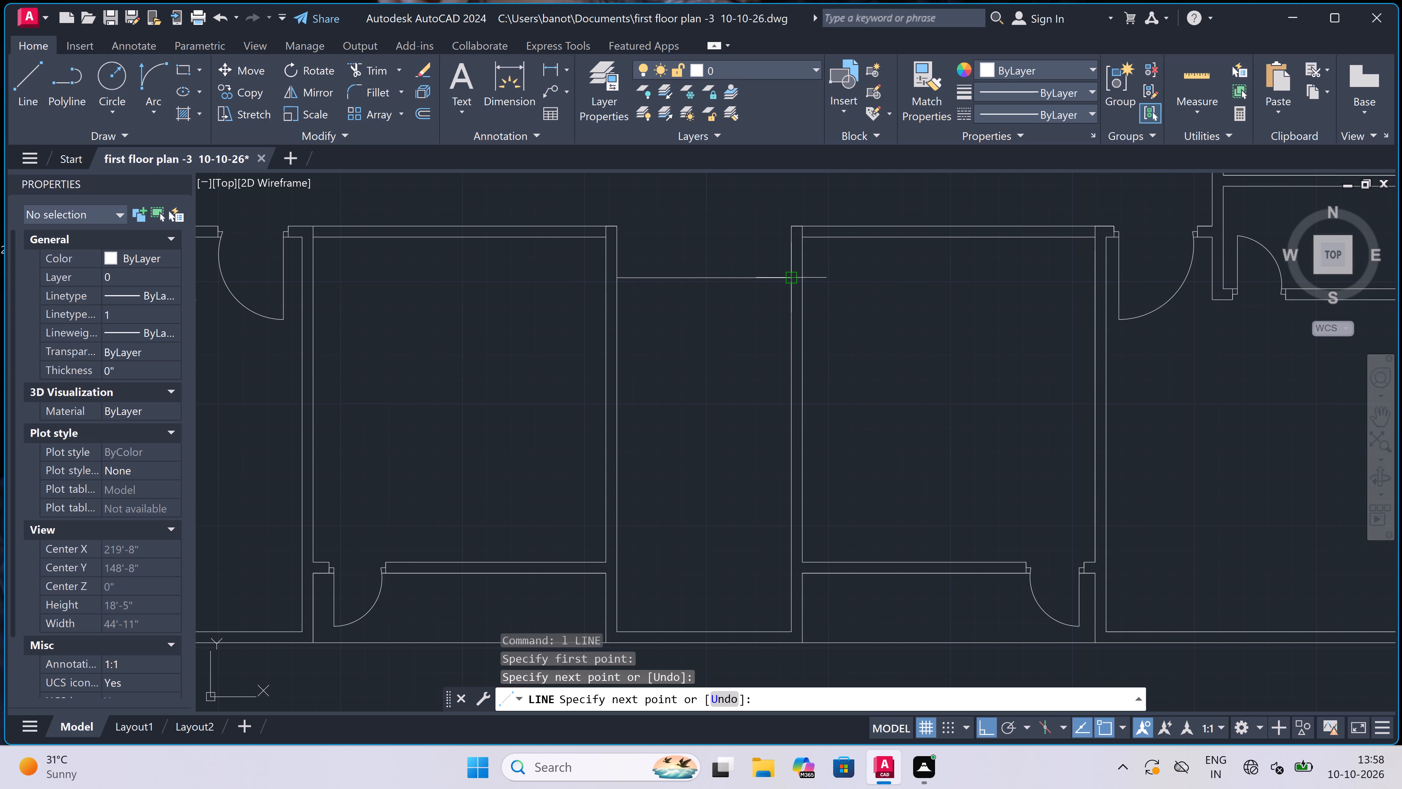
{"action": "left_click", "coordinate": [704, 280]}
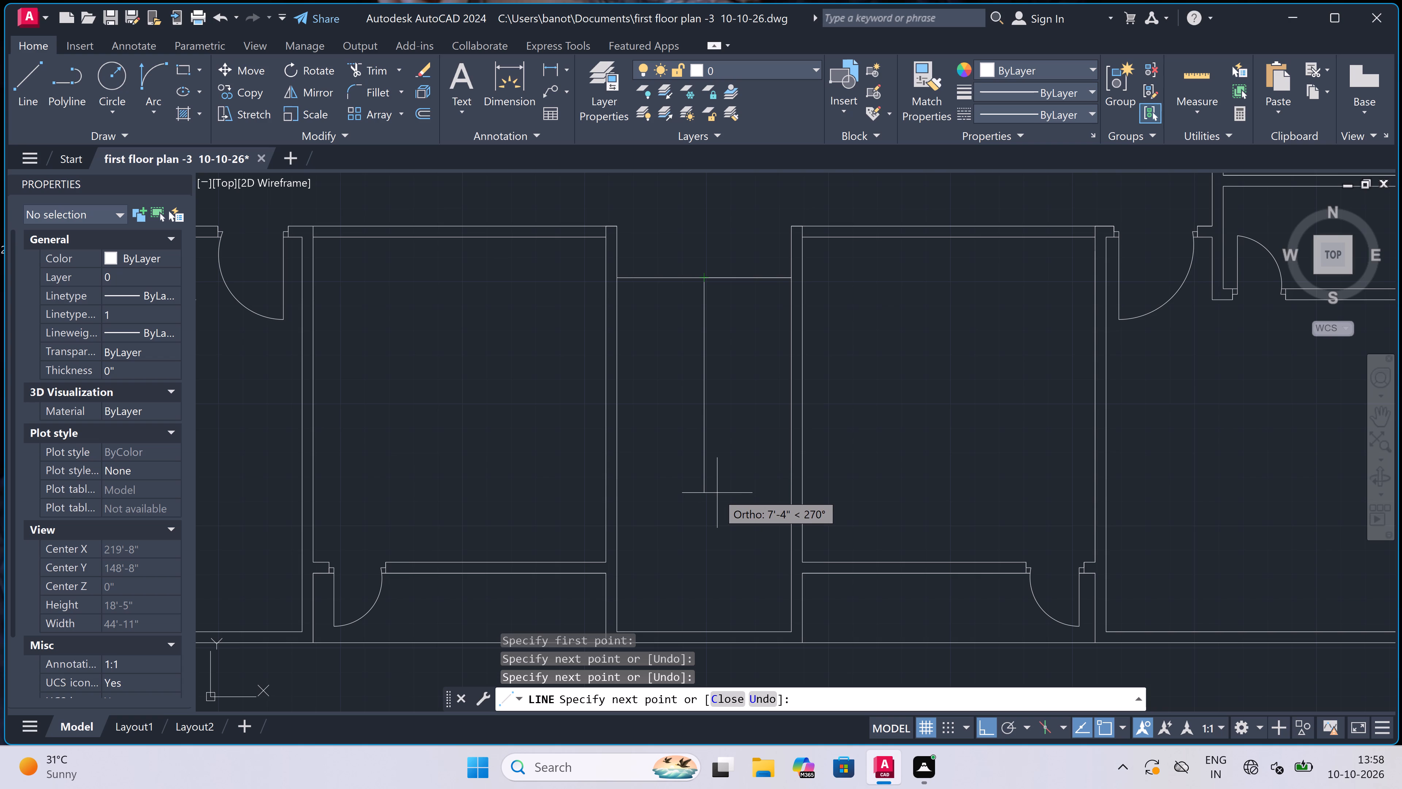
{"action": "left_click", "coordinate": [722, 540]}
{"action": "key", "text": "Escape"}
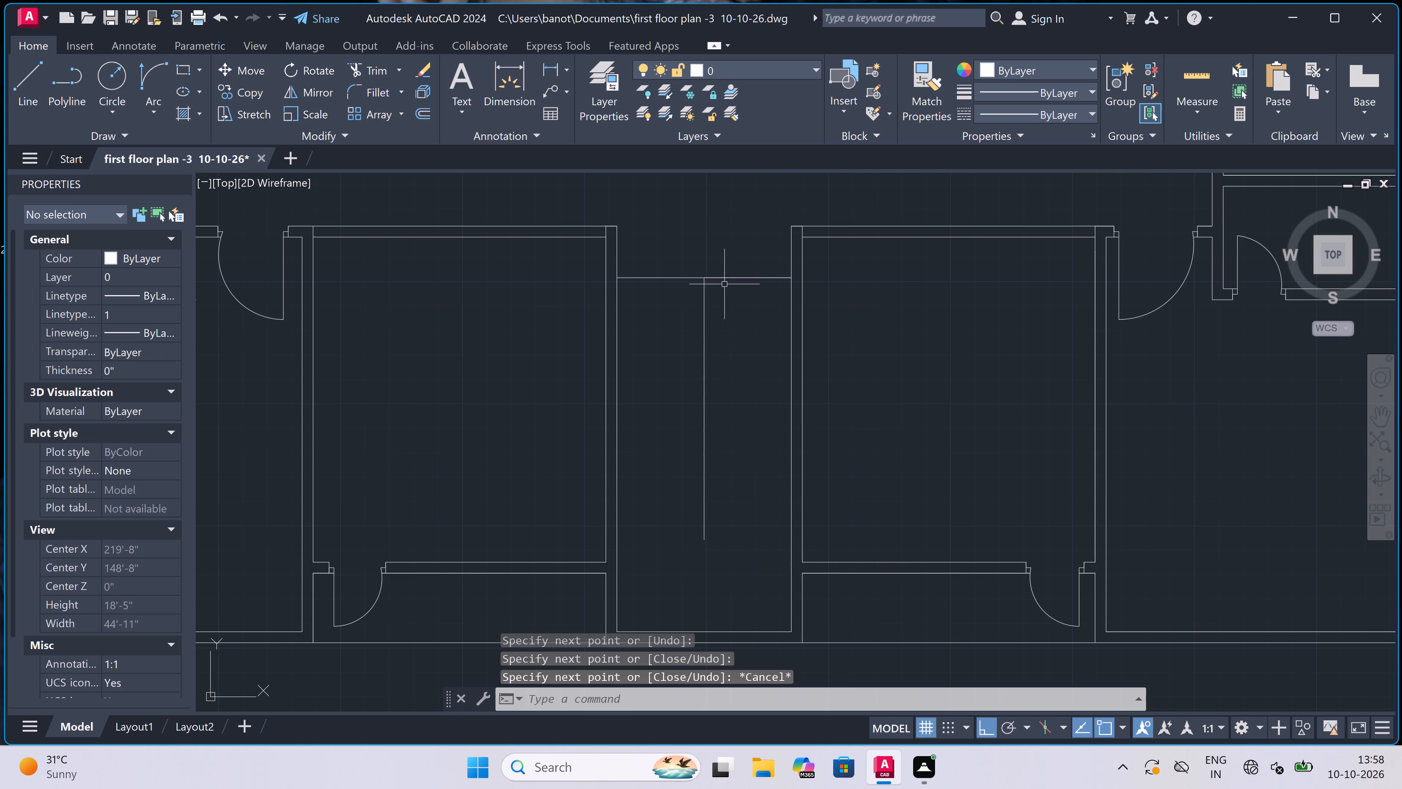
Offset the right half of the cross line downward 13 times at 9" spacing to form stair treads in the central bay.
{"action": "scroll", "coordinate": [733, 244], "scroll_direction": "up", "scroll_amount": 2}
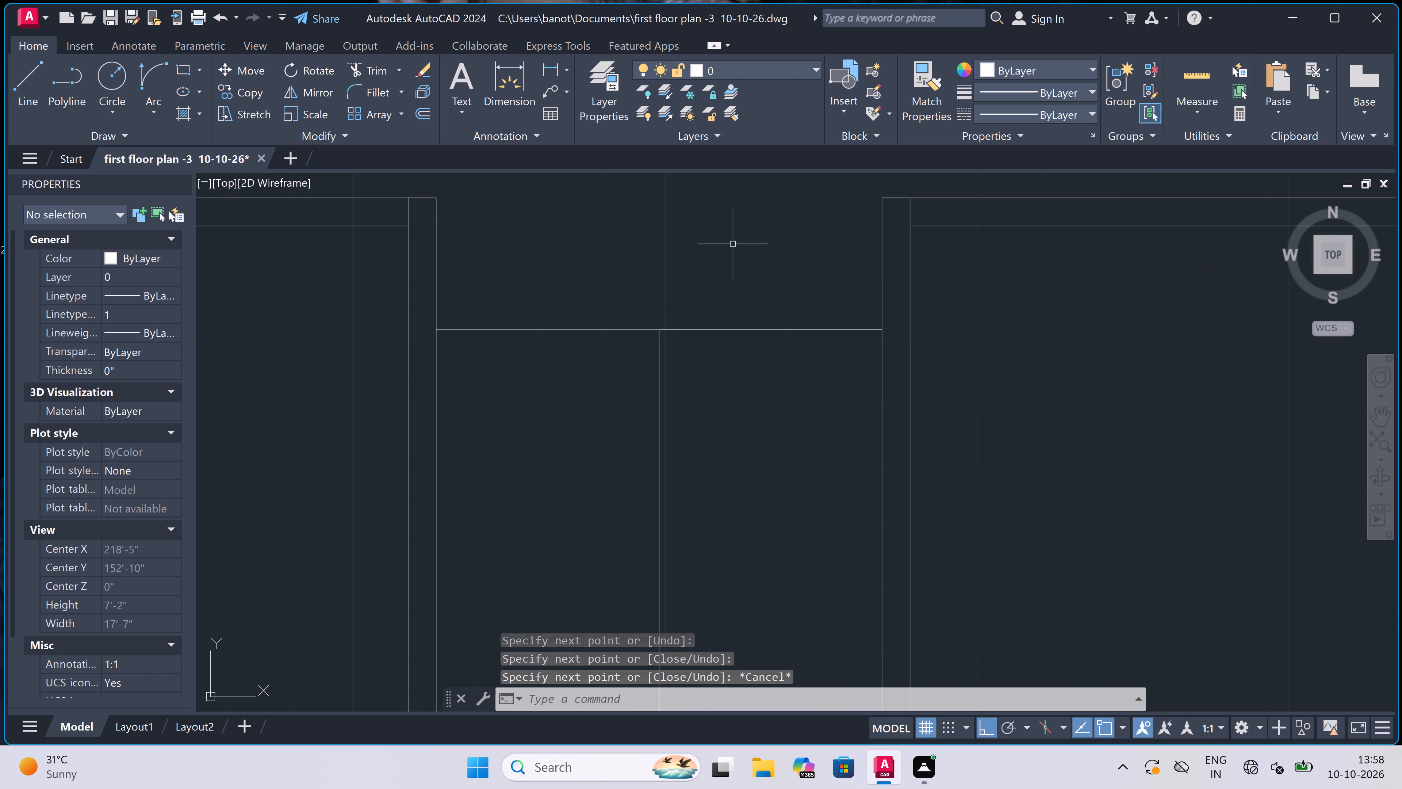
{"action": "key", "text": "o"}
{"action": "key", "text": "space"}
{"action": "double_click", "coordinate": [742, 325]}
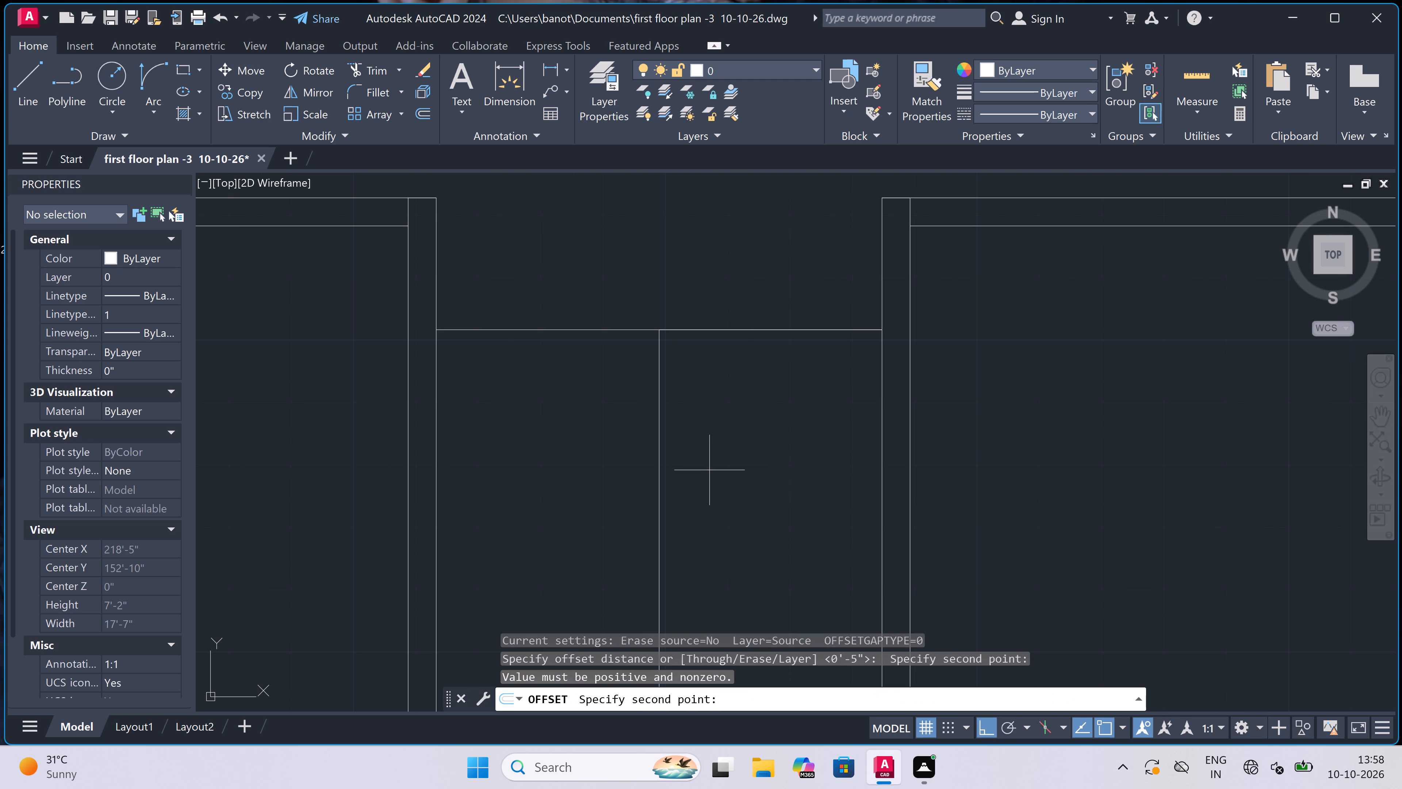
{"action": "left_click", "coordinate": [743, 329]}
{"action": "type", "text": "9\""}
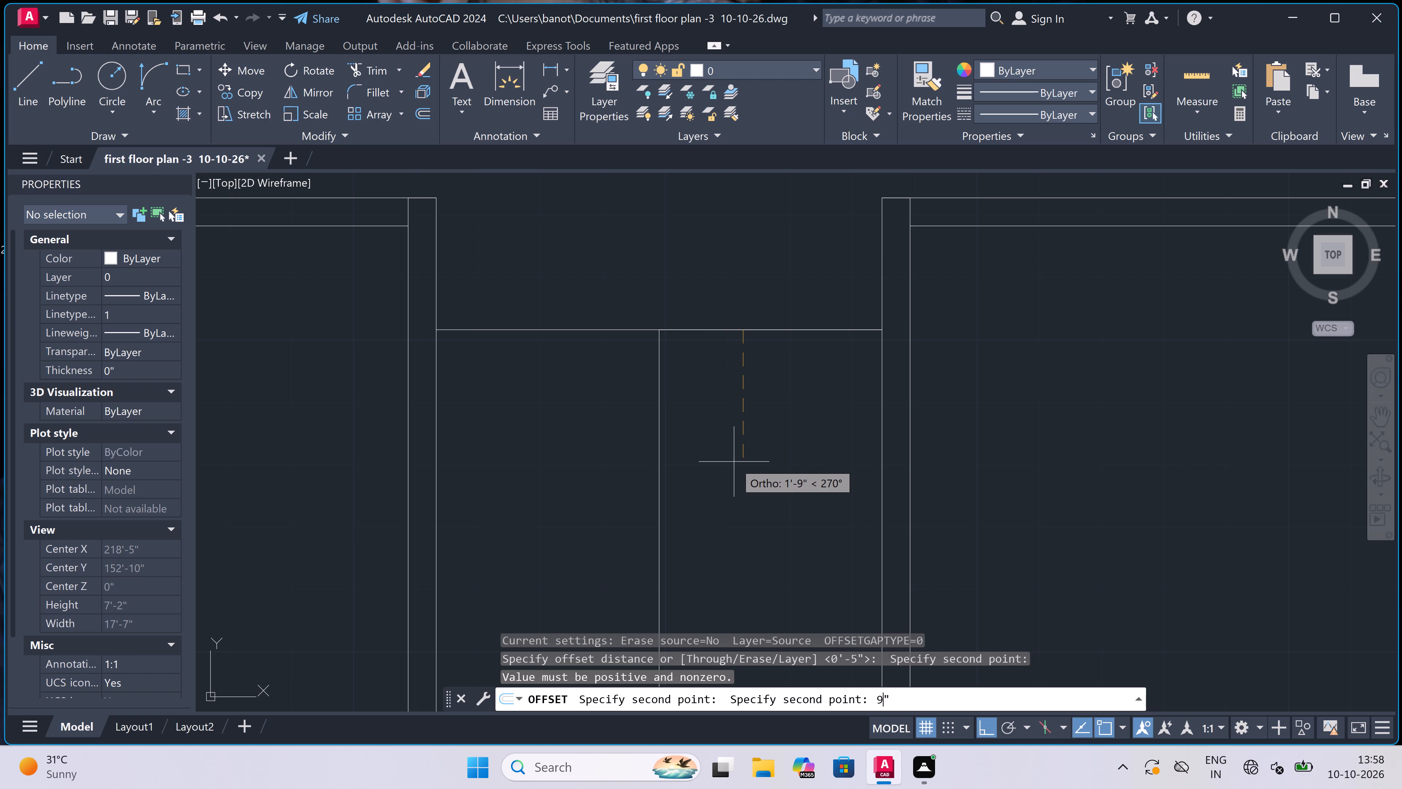
{"action": "key", "text": "space"}
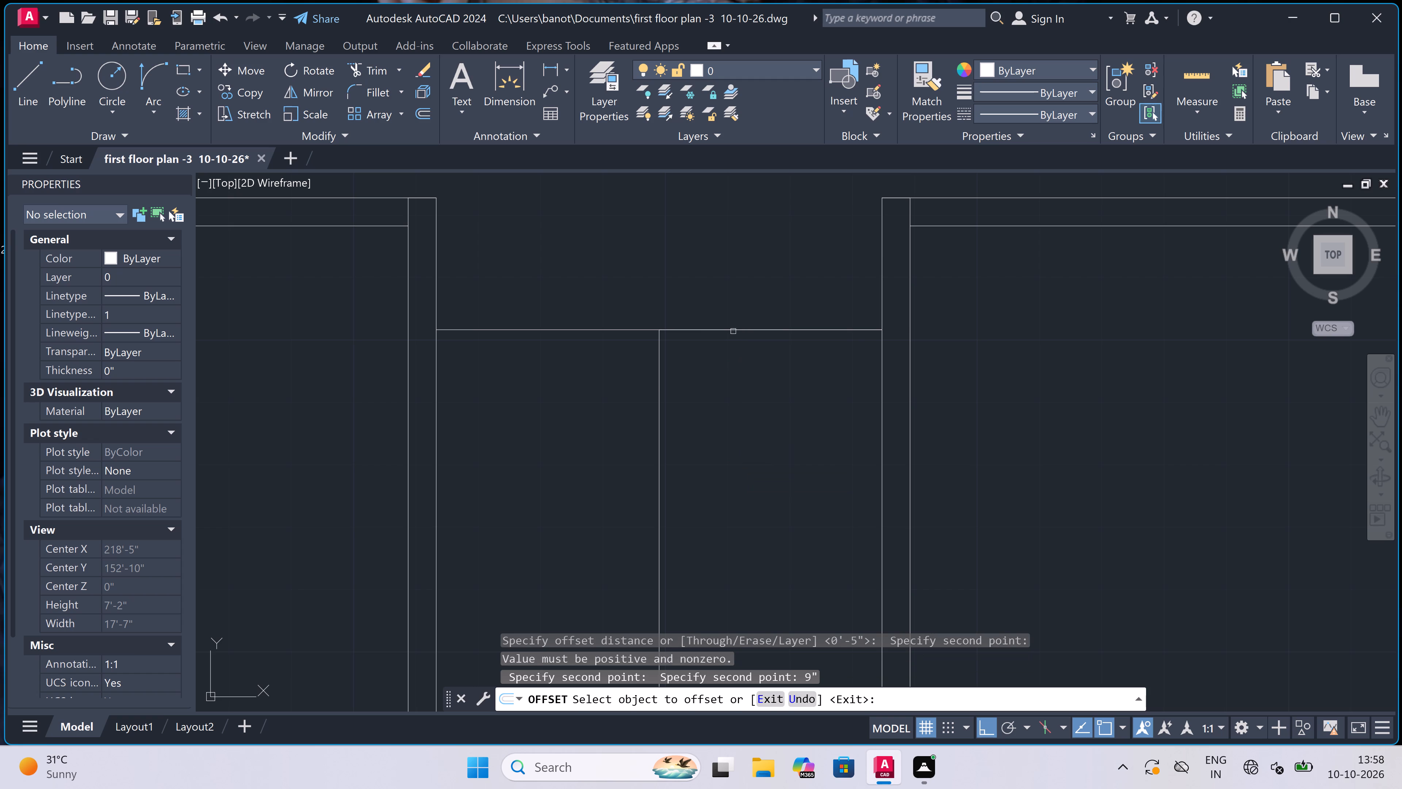
{"action": "left_click", "coordinate": [733, 330]}
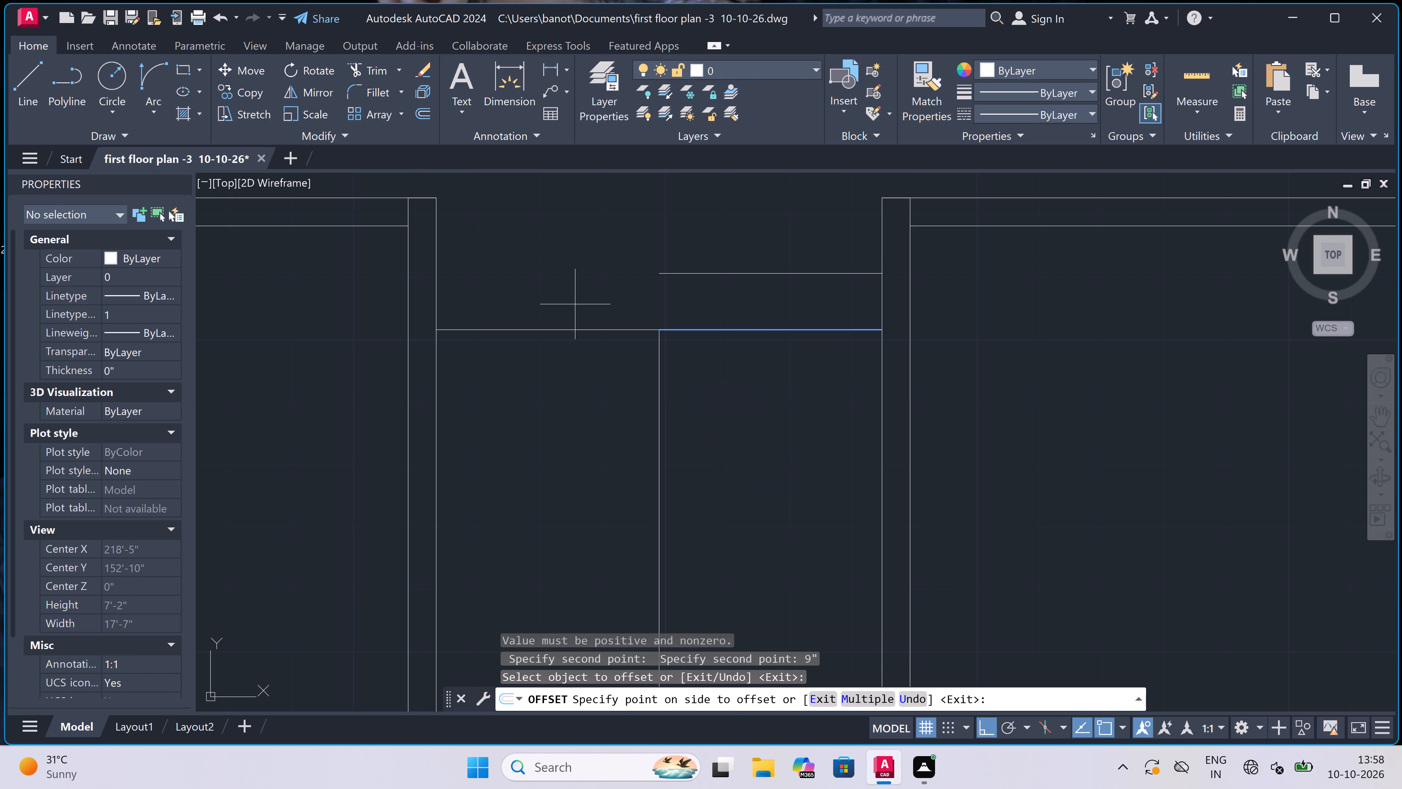
{"action": "double_click", "coordinate": [873, 693]}
{"action": "scroll", "coordinate": [773, 428], "scroll_direction": "down", "scroll_amount": 2}
{"action": "double_click", "coordinate": [771, 445]}
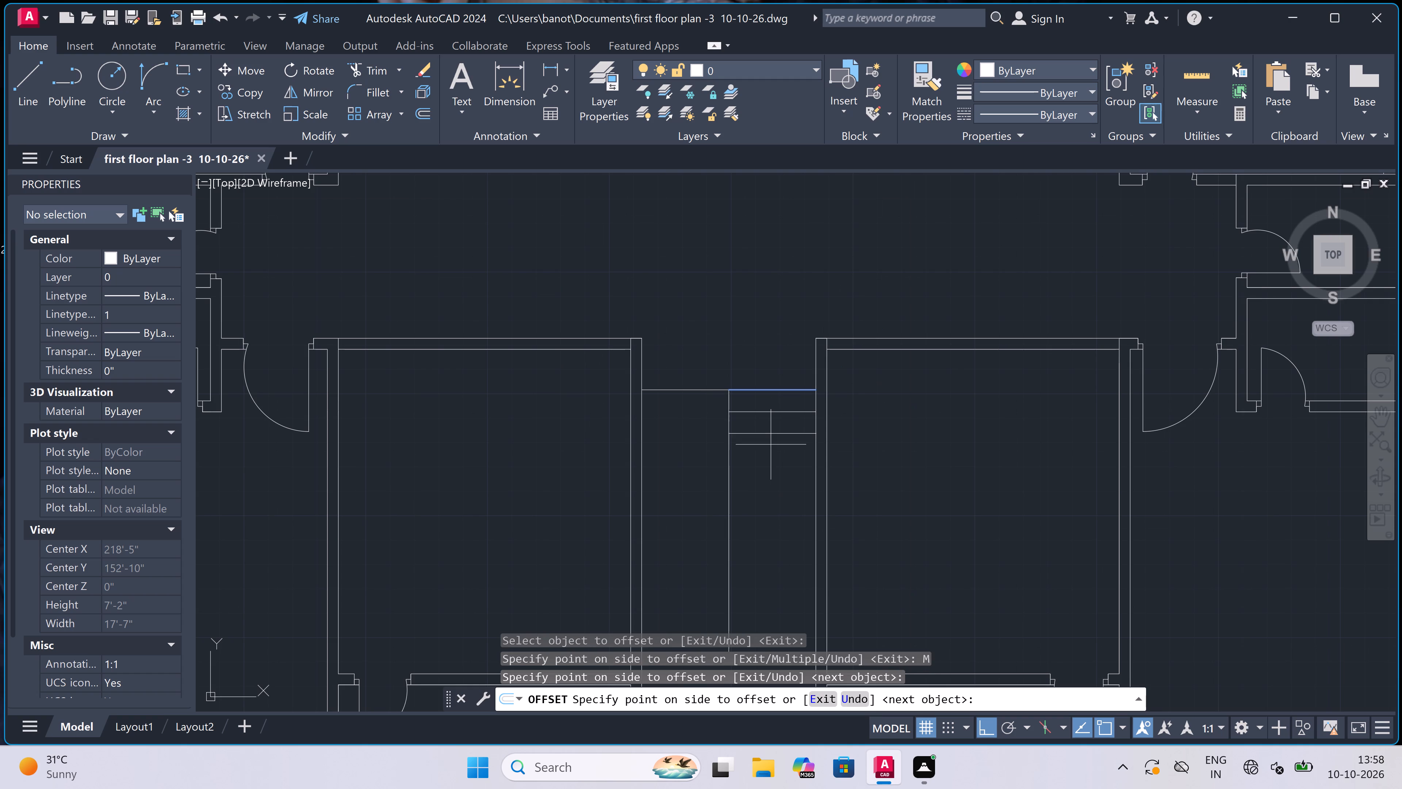
{"action": "left_click", "coordinate": [771, 451]}
{"action": "left_click", "coordinate": [771, 459]}
{"action": "left_click", "coordinate": [769, 496]}
{"action": "scroll", "coordinate": [762, 421], "scroll_direction": "down", "scroll_amount": 4}
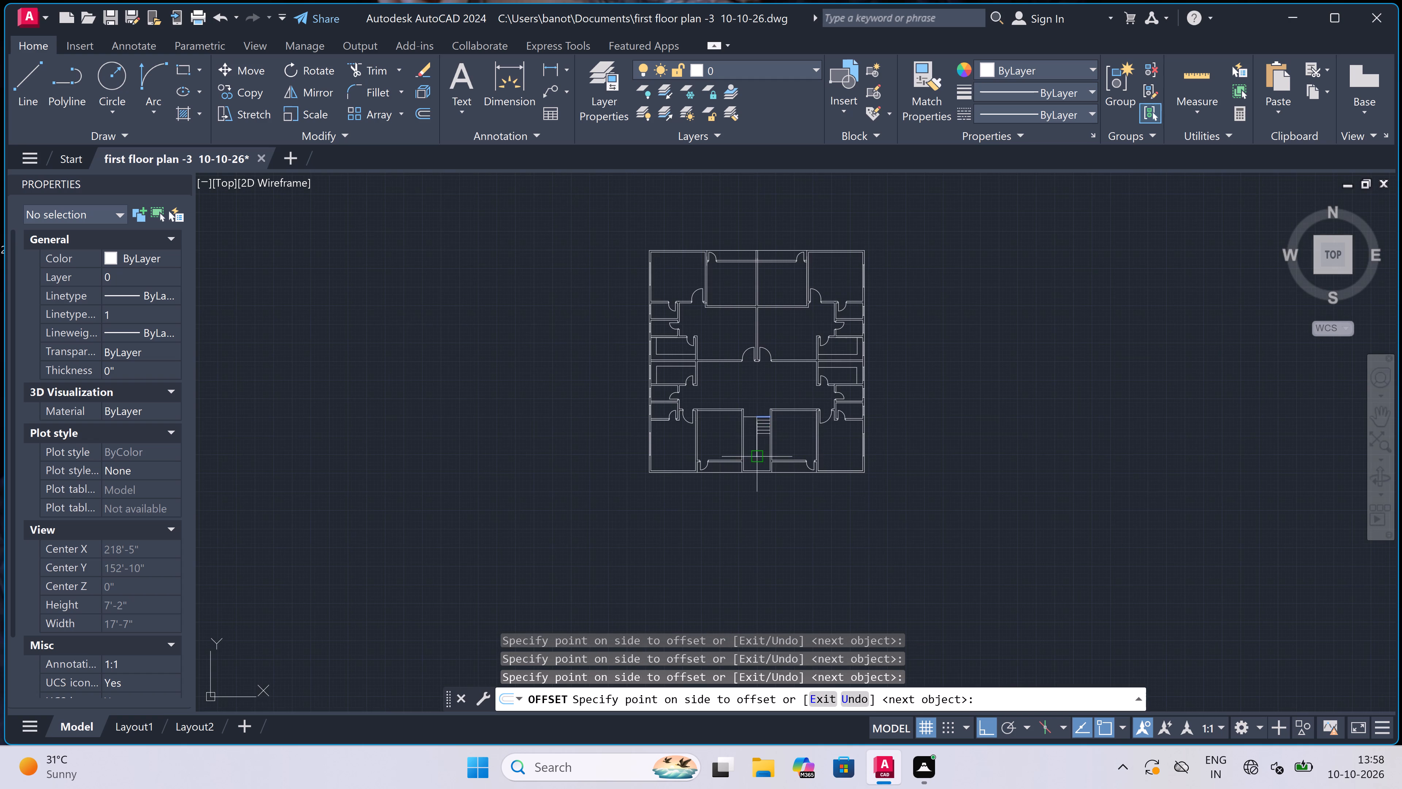
{"action": "scroll", "coordinate": [761, 458], "scroll_direction": "up", "scroll_amount": 3}
{"action": "triple_click", "coordinate": [762, 482]}
{"action": "triple_click", "coordinate": [763, 481]}
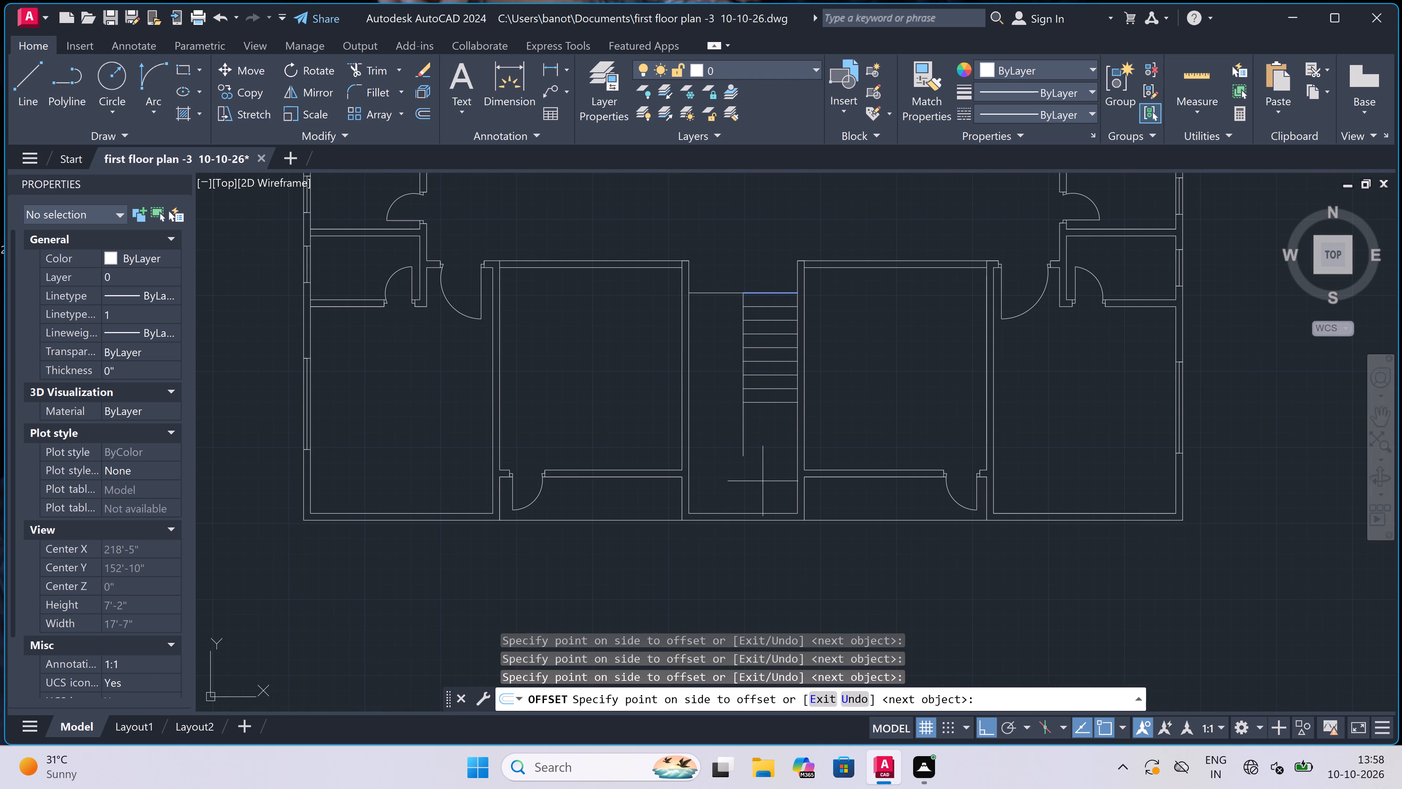
{"action": "triple_click", "coordinate": [763, 481]}
{"action": "triple_click", "coordinate": [763, 481]}
{"action": "left_click", "coordinate": [762, 481]}
{"action": "left_click", "coordinate": [758, 486]}
{"action": "key", "text": "Escape"}
Delete the surplus lowest tread line below the end of the stair's centre line.
{"action": "scroll", "coordinate": [757, 477], "scroll_direction": "up", "scroll_amount": 1}
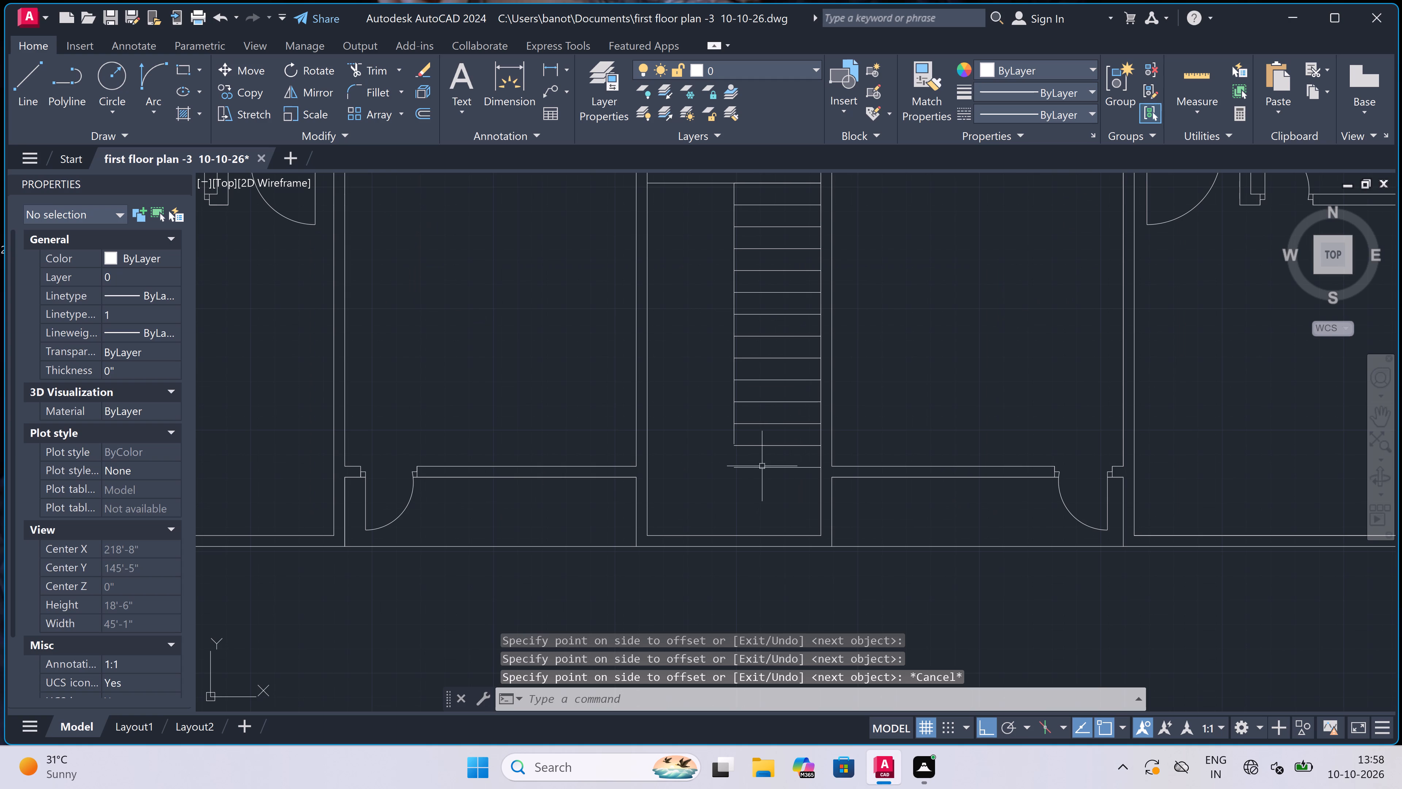
{"action": "left_click", "coordinate": [762, 466]}
{"action": "key", "text": "Delete"}
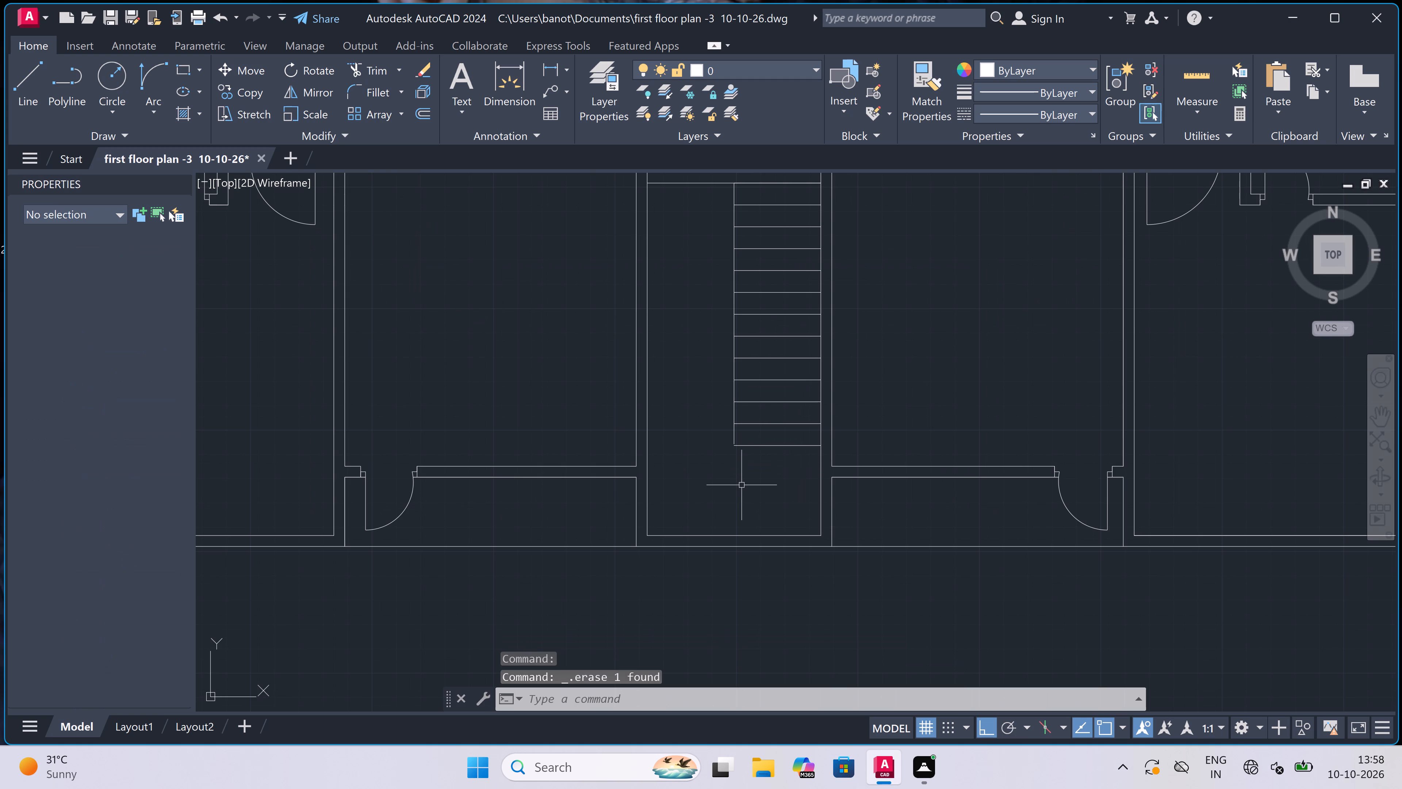
Extend all the stair tread lines across the centre line to the bay's left side wall.
{"action": "scroll", "coordinate": [743, 477], "scroll_direction": "down", "scroll_amount": 1}
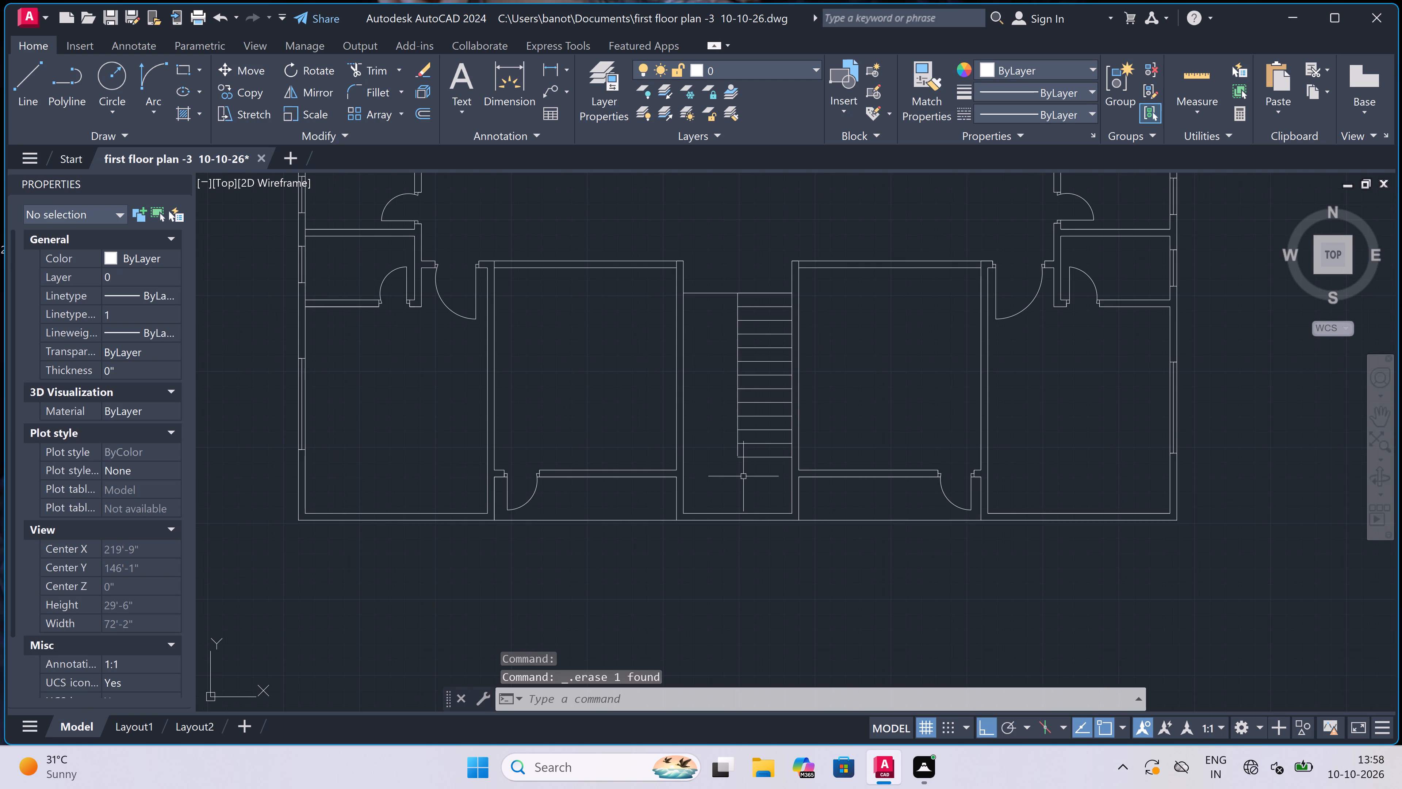
{"action": "type", "text": "ex"}
{"action": "key", "text": "space"}
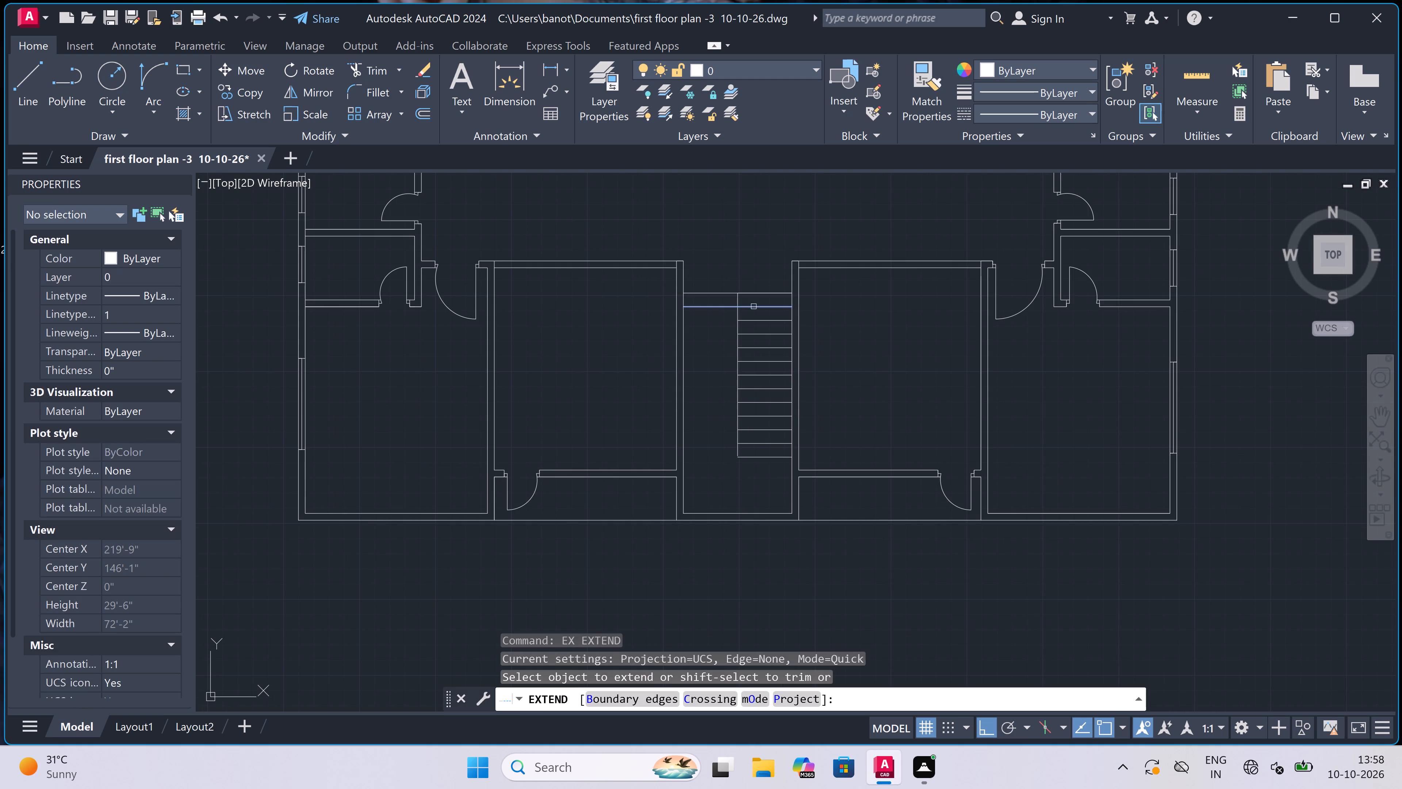
{"action": "double_click", "coordinate": [754, 305]}
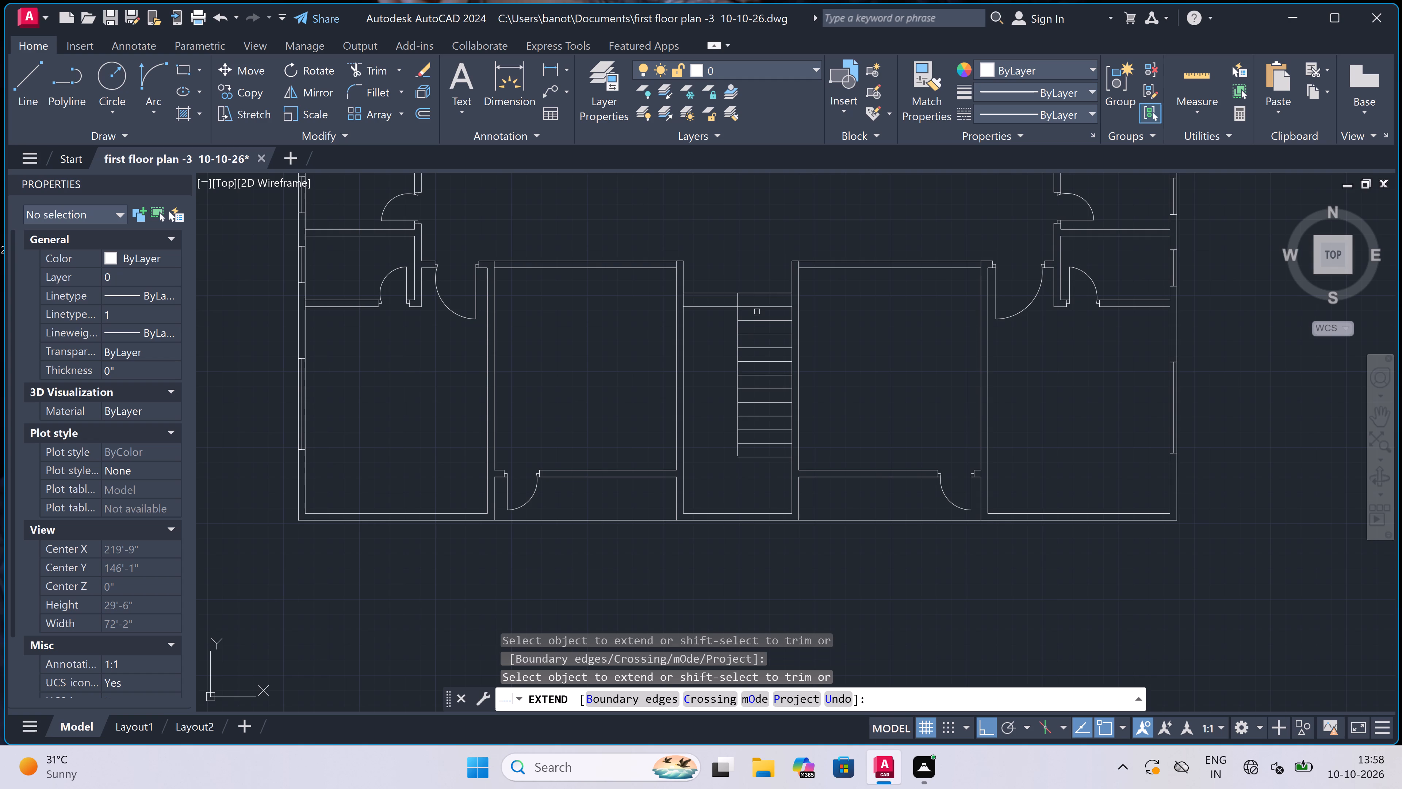
{"action": "left_click", "coordinate": [760, 296]}
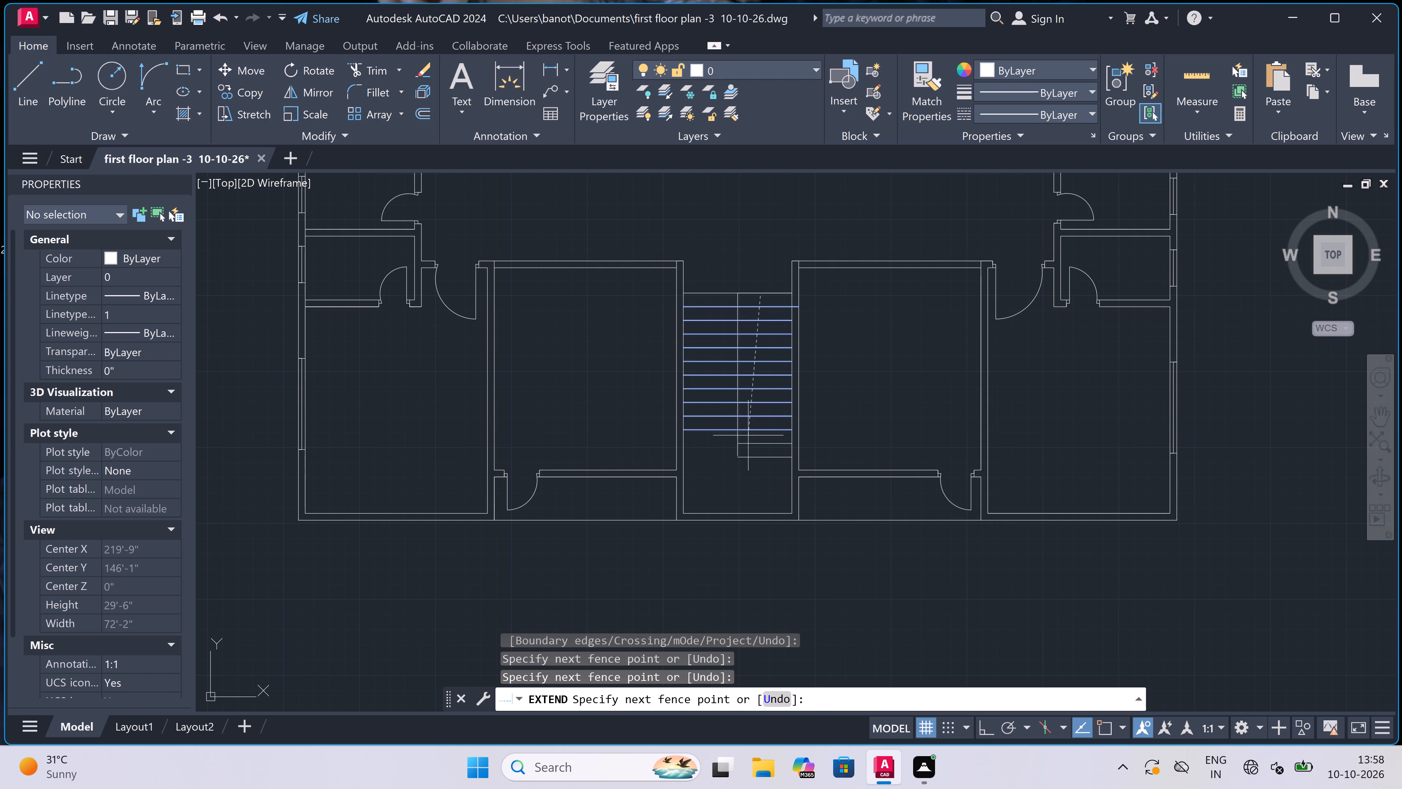
{"action": "left_click", "coordinate": [750, 465]}
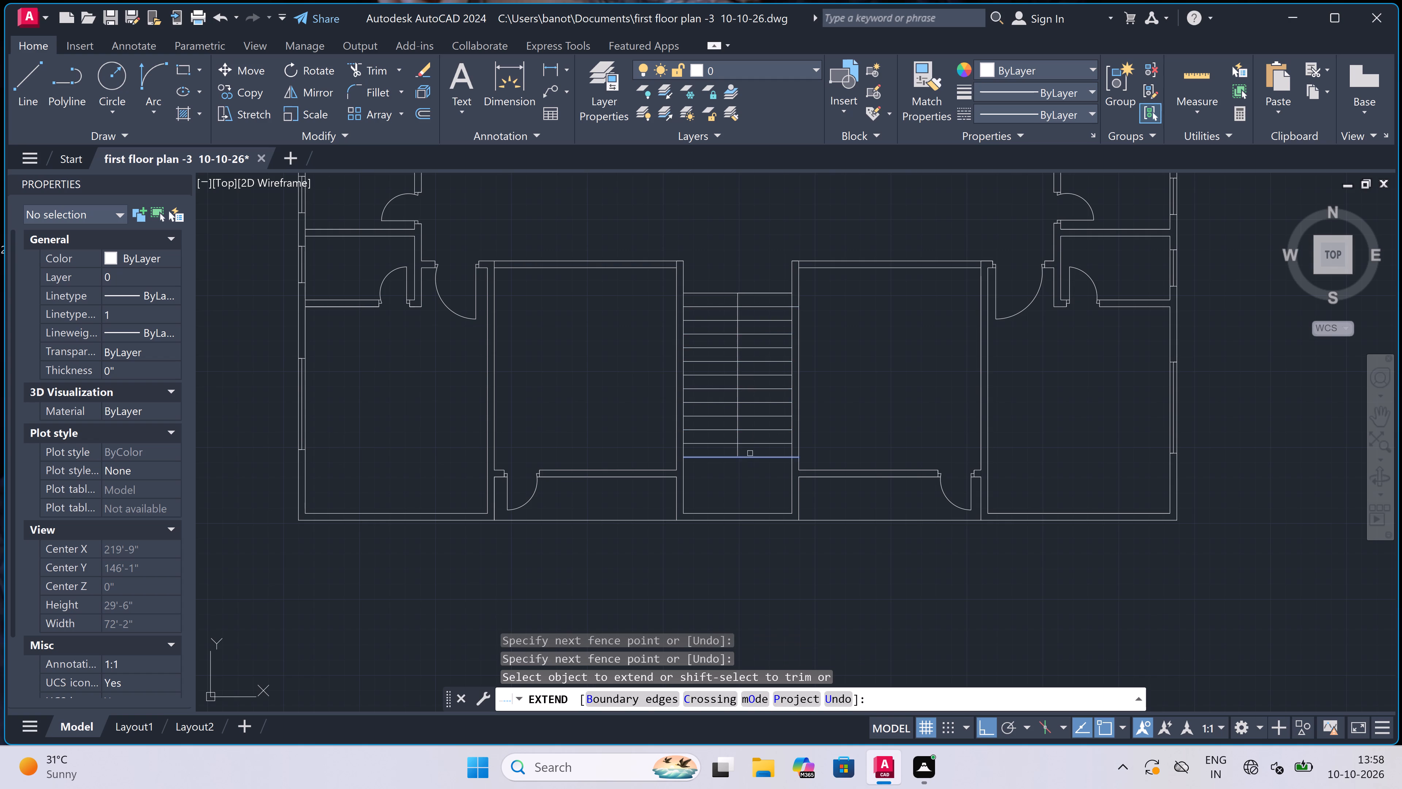
Draw a U-shaped stair walk line down the left flight, across the lower landing and partway up the right flight.
{"action": "key", "text": "Escape"}
{"action": "key", "text": "l"}
{"action": "key", "text": "space"}
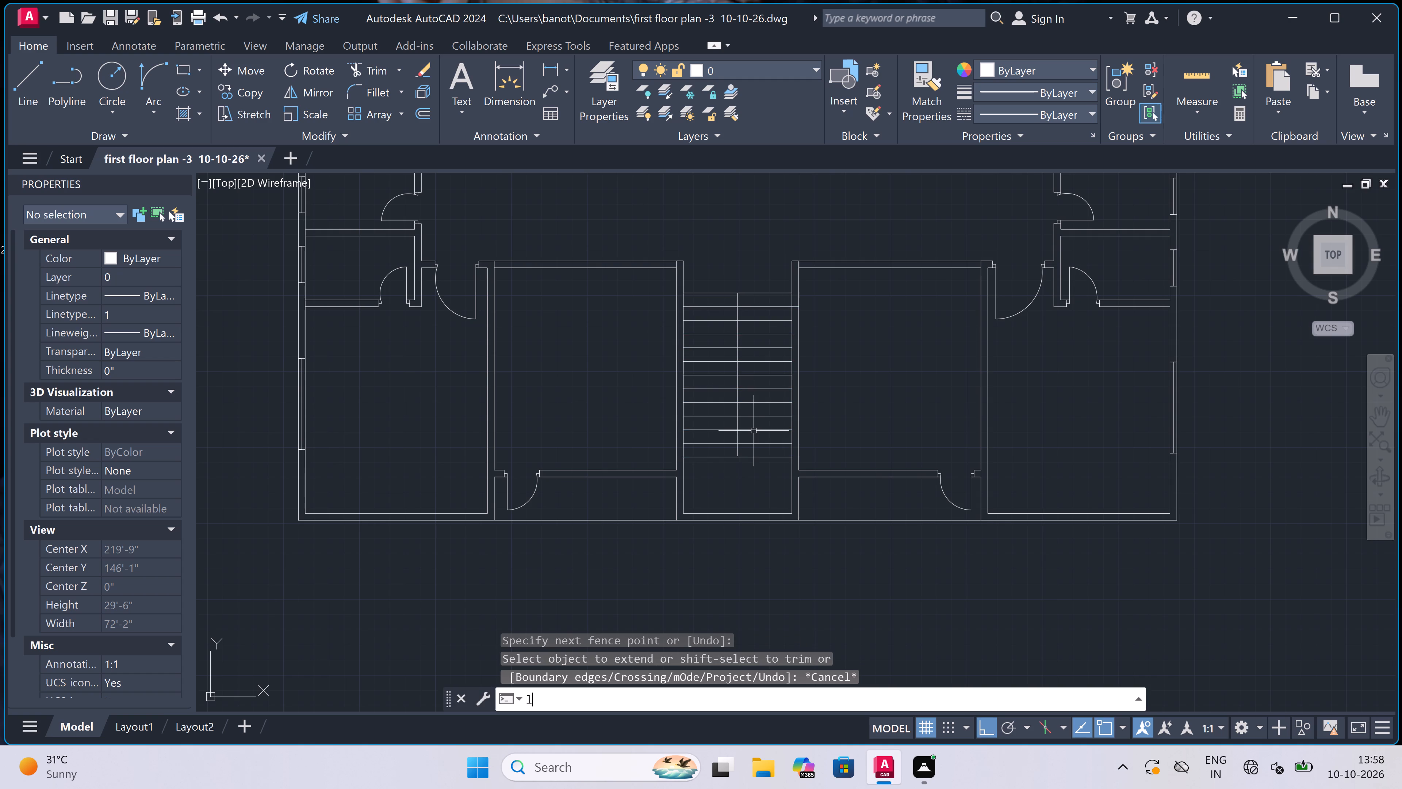
{"action": "left_click", "coordinate": [715, 267]}
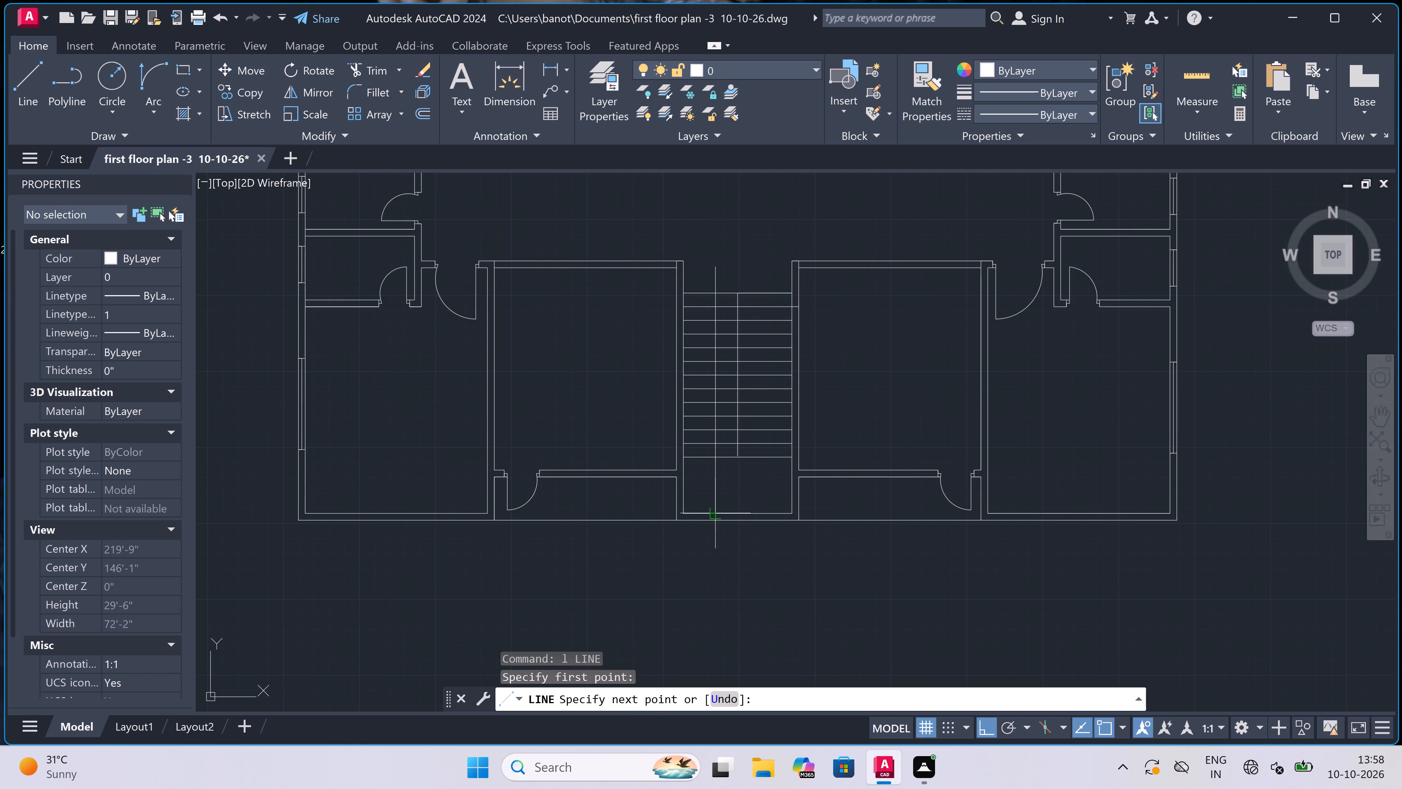
{"action": "left_click", "coordinate": [717, 483]}
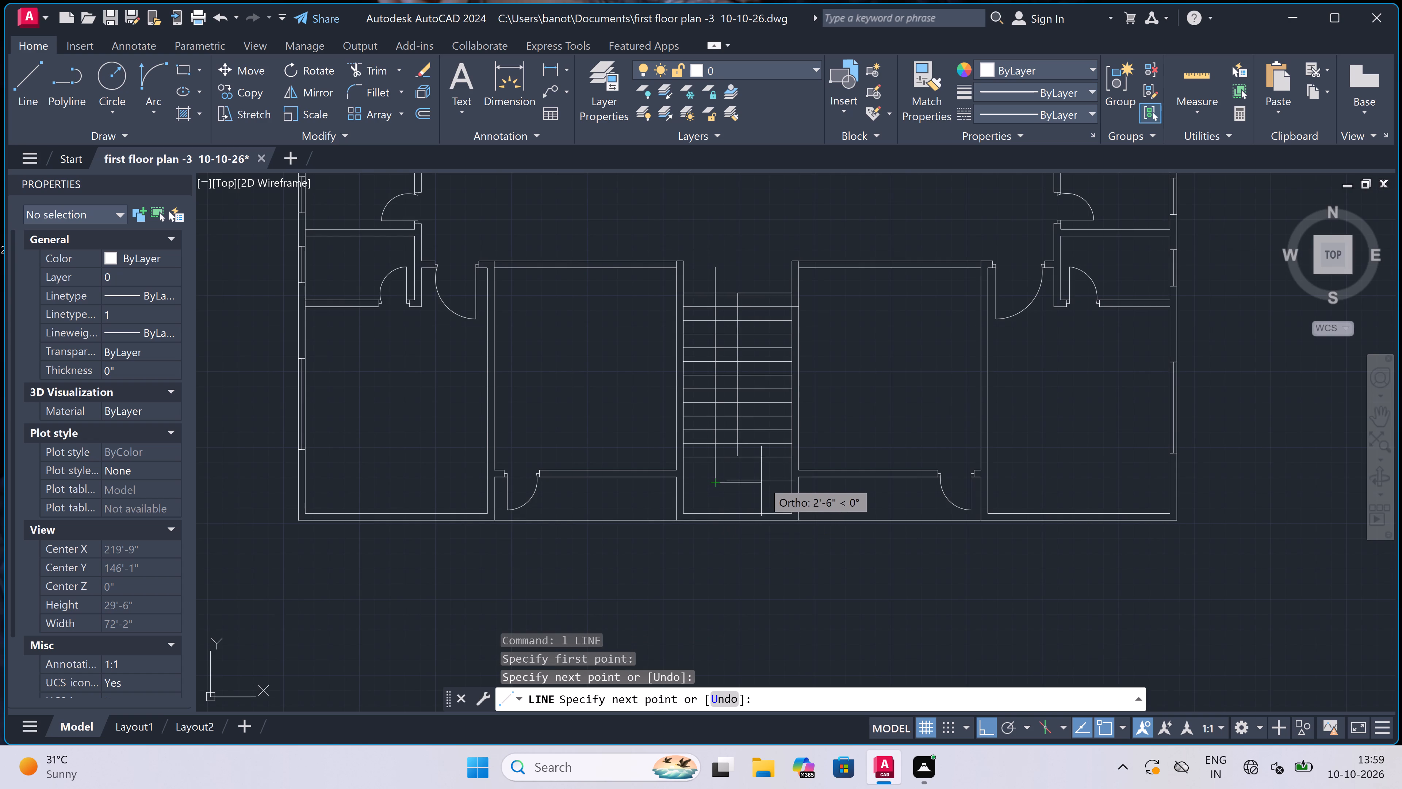
{"action": "left_click", "coordinate": [770, 480]}
{"action": "left_click", "coordinate": [770, 390]}
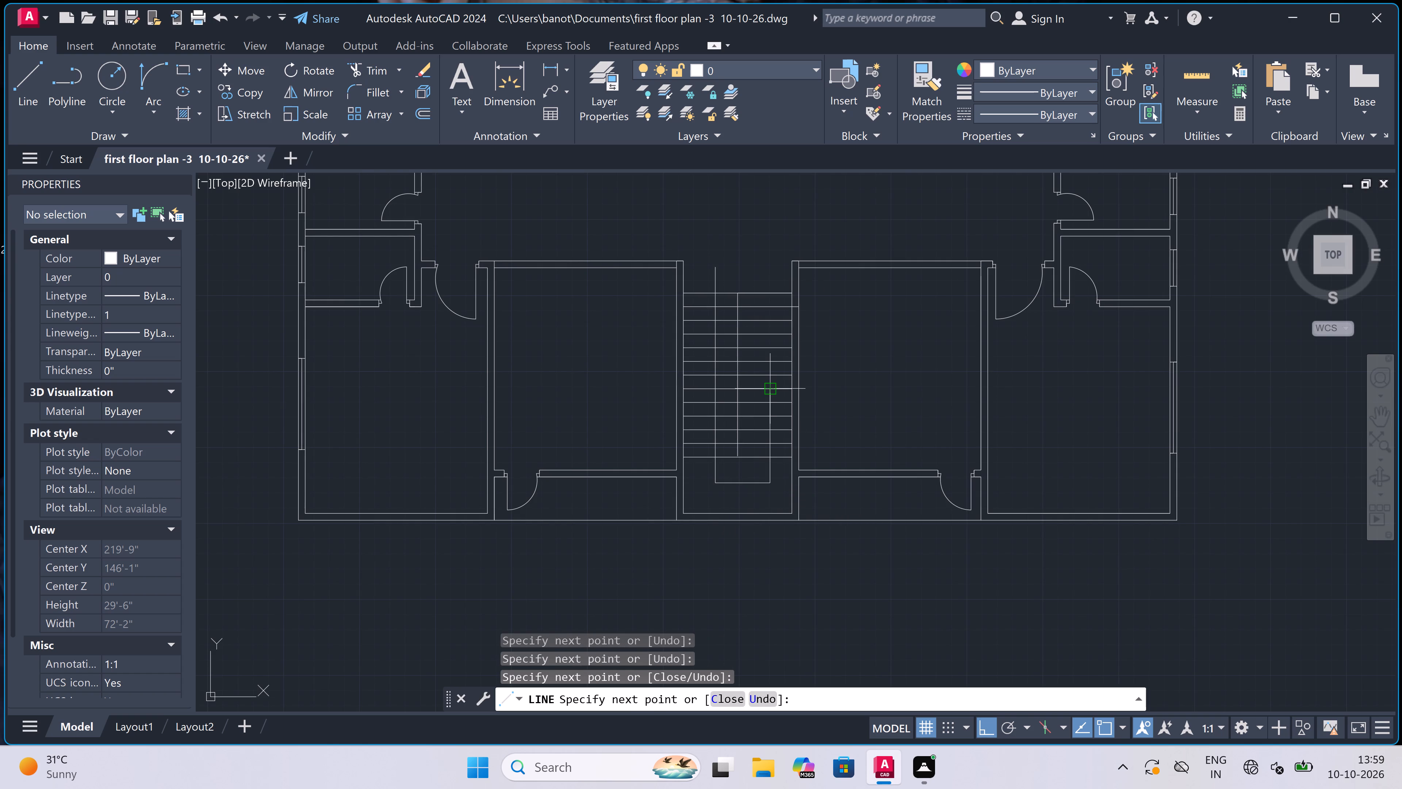
{"action": "key", "text": "Escape"}
{"action": "scroll", "coordinate": [674, 249], "scroll_direction": "down", "scroll_amount": 1}
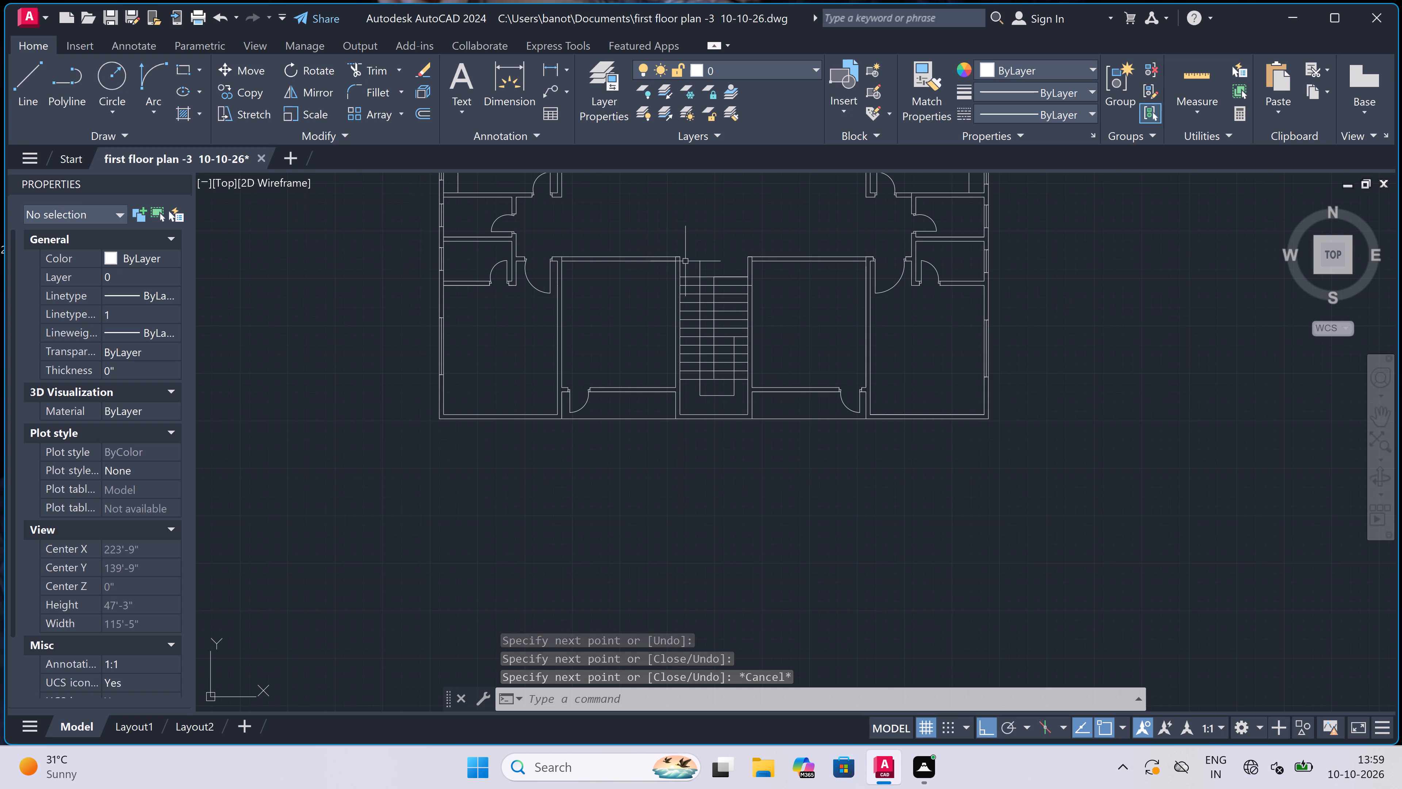
Trim the wall line stubs crossing the wall thickness at the rooms' upper corners on both sides of the stair.
{"action": "scroll", "coordinate": [686, 261], "scroll_direction": "up", "scroll_amount": 2}
{"action": "key", "text": "t"}
{"action": "key", "text": "r"}
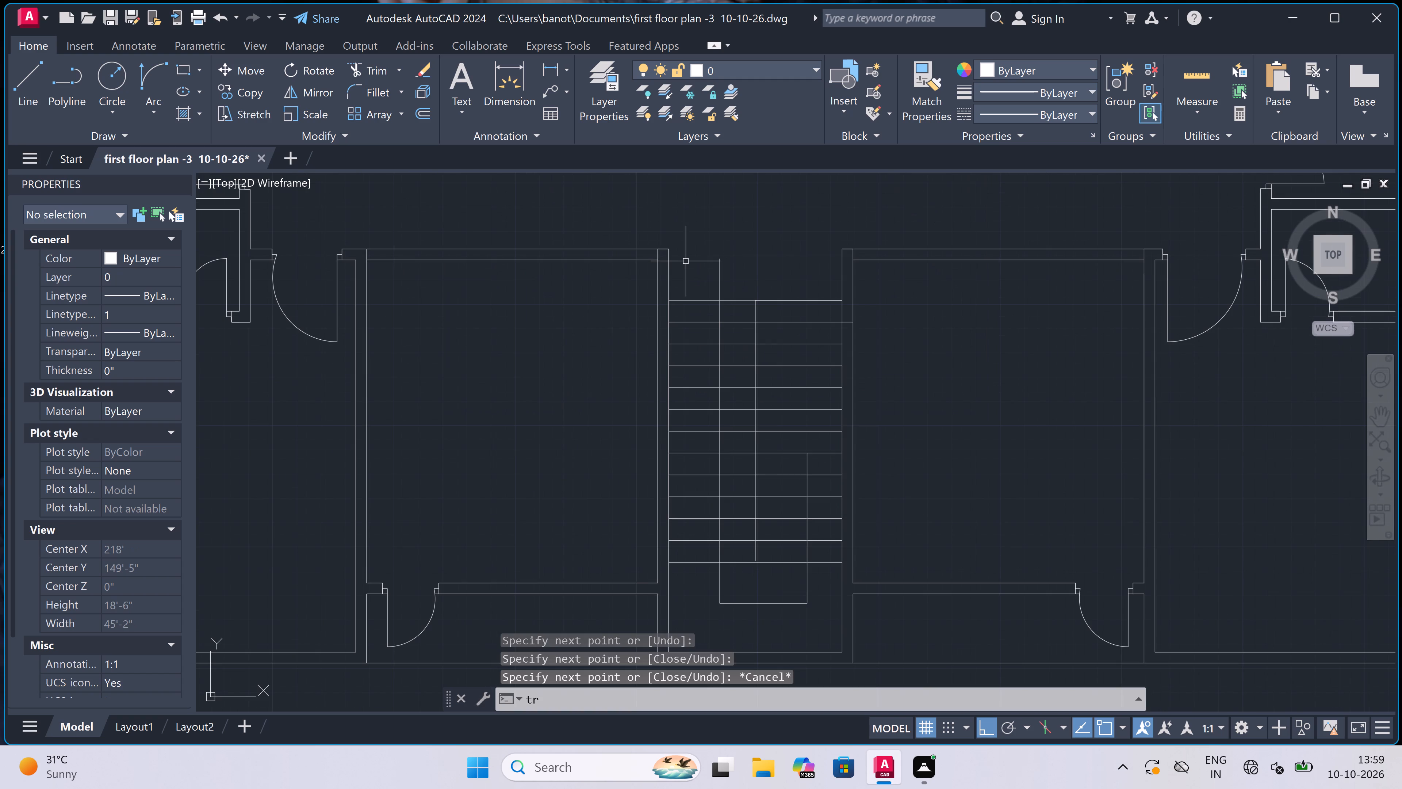
{"action": "key", "text": "space"}
{"action": "scroll", "coordinate": [657, 251], "scroll_direction": "up", "scroll_amount": 3}
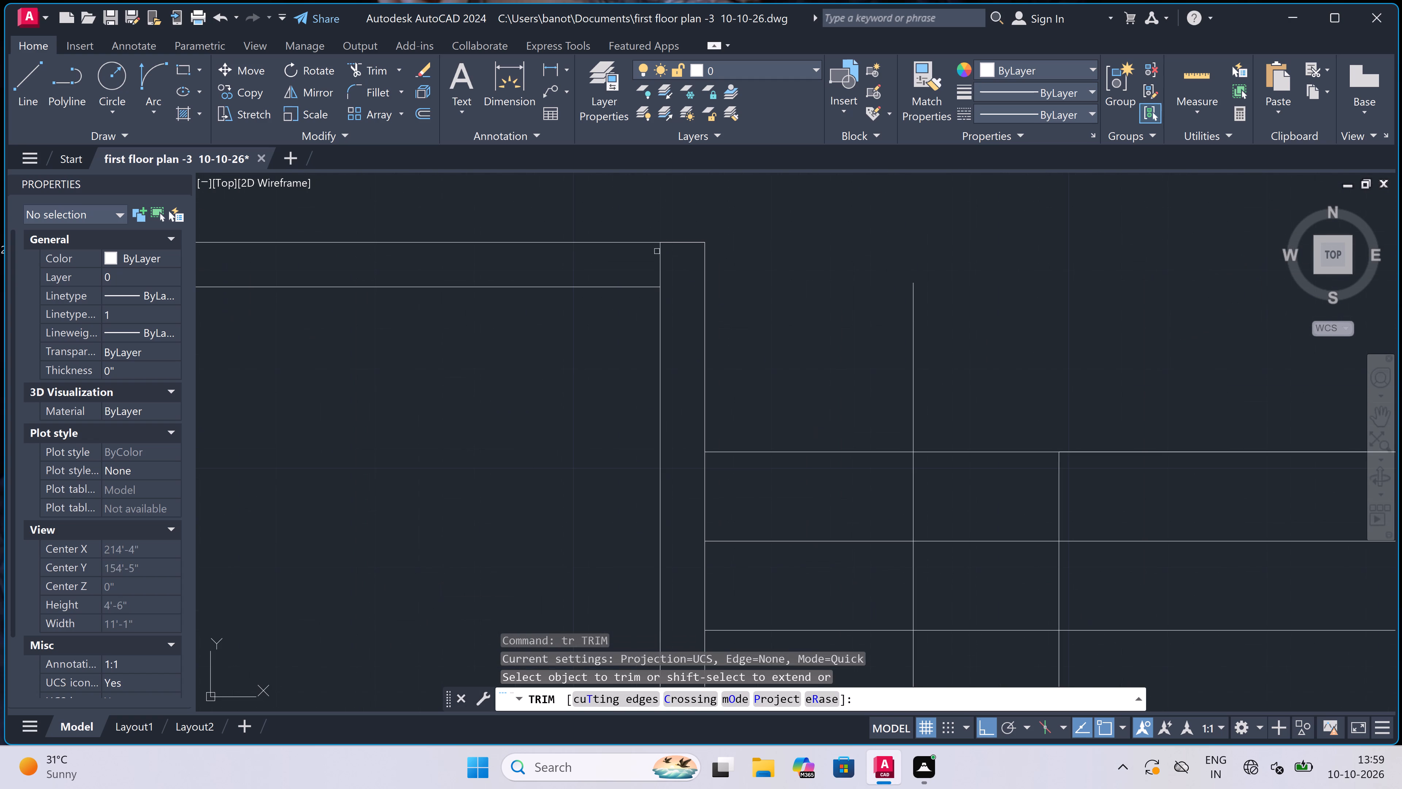
{"action": "left_click", "coordinate": [657, 251]}
{"action": "left_click", "coordinate": [679, 261]}
{"action": "scroll", "coordinate": [679, 261], "scroll_direction": "down", "scroll_amount": 4}
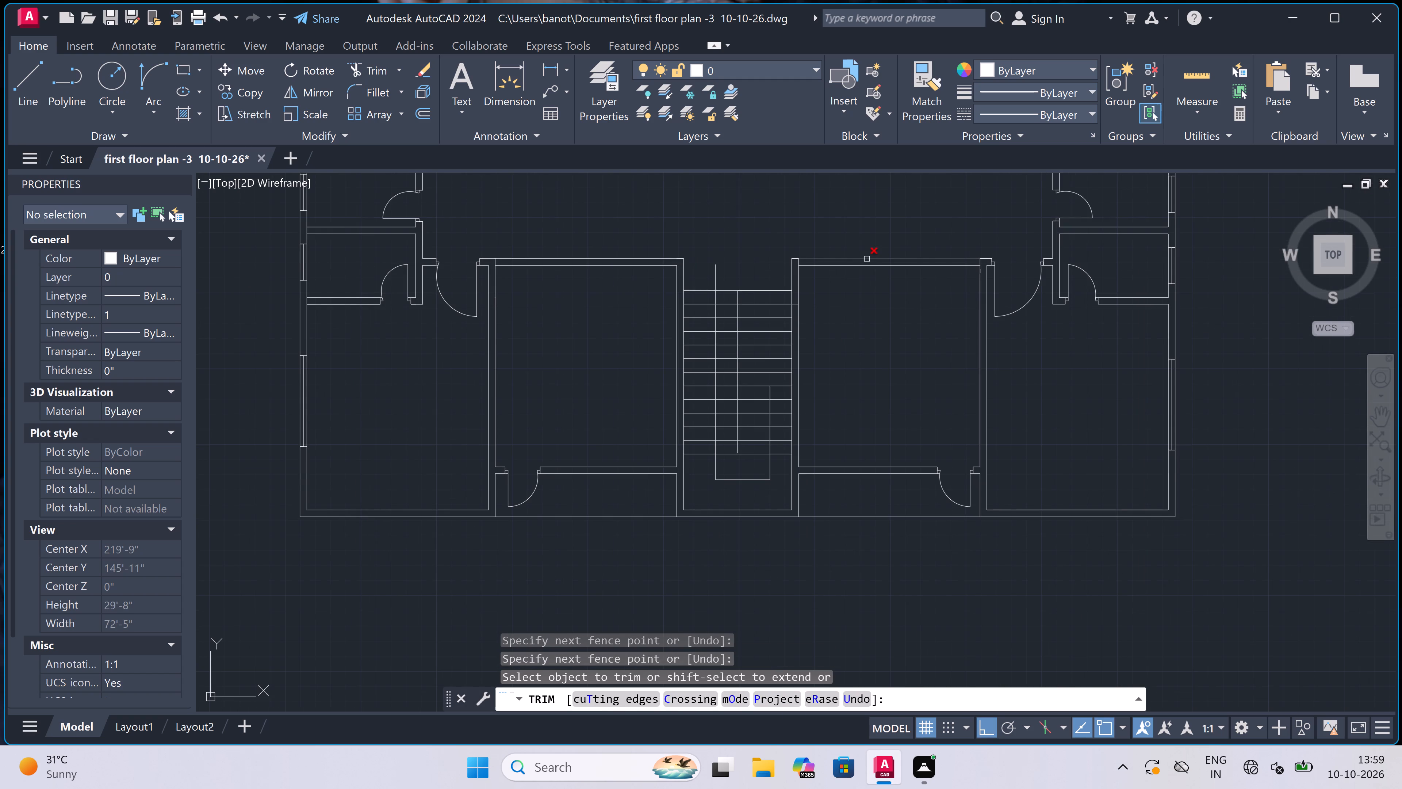
{"action": "scroll", "coordinate": [798, 259], "scroll_direction": "up", "scroll_amount": 3}
{"action": "left_click", "coordinate": [797, 262]}
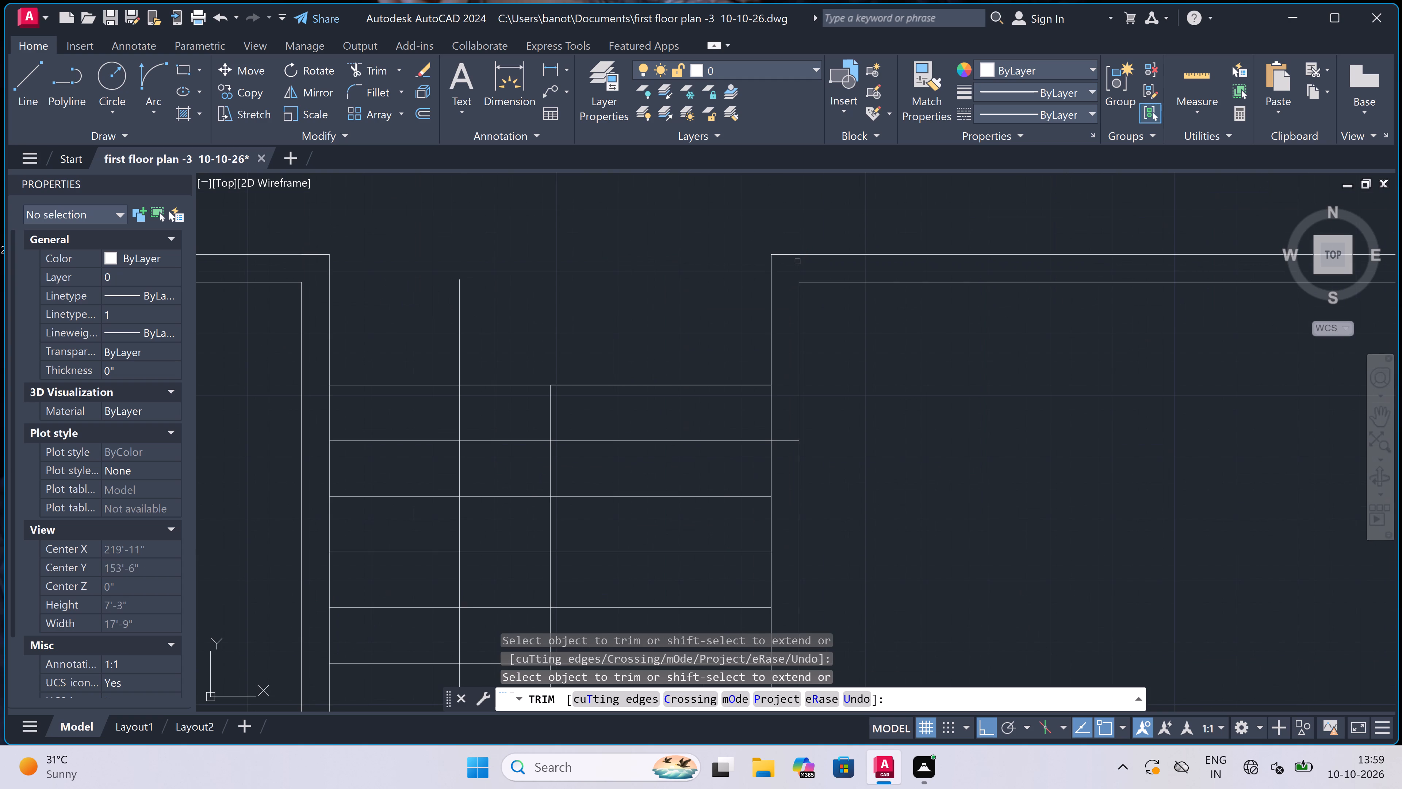
{"action": "scroll", "coordinate": [798, 262], "scroll_direction": "down", "scroll_amount": 4}
{"action": "key", "text": "Escape"}
Trim the wall line stubs at the outer upper corners of the two rooms flanking the stair, beside the existing doors.
{"action": "scroll", "coordinate": [798, 262], "scroll_direction": "down", "scroll_amount": 3}
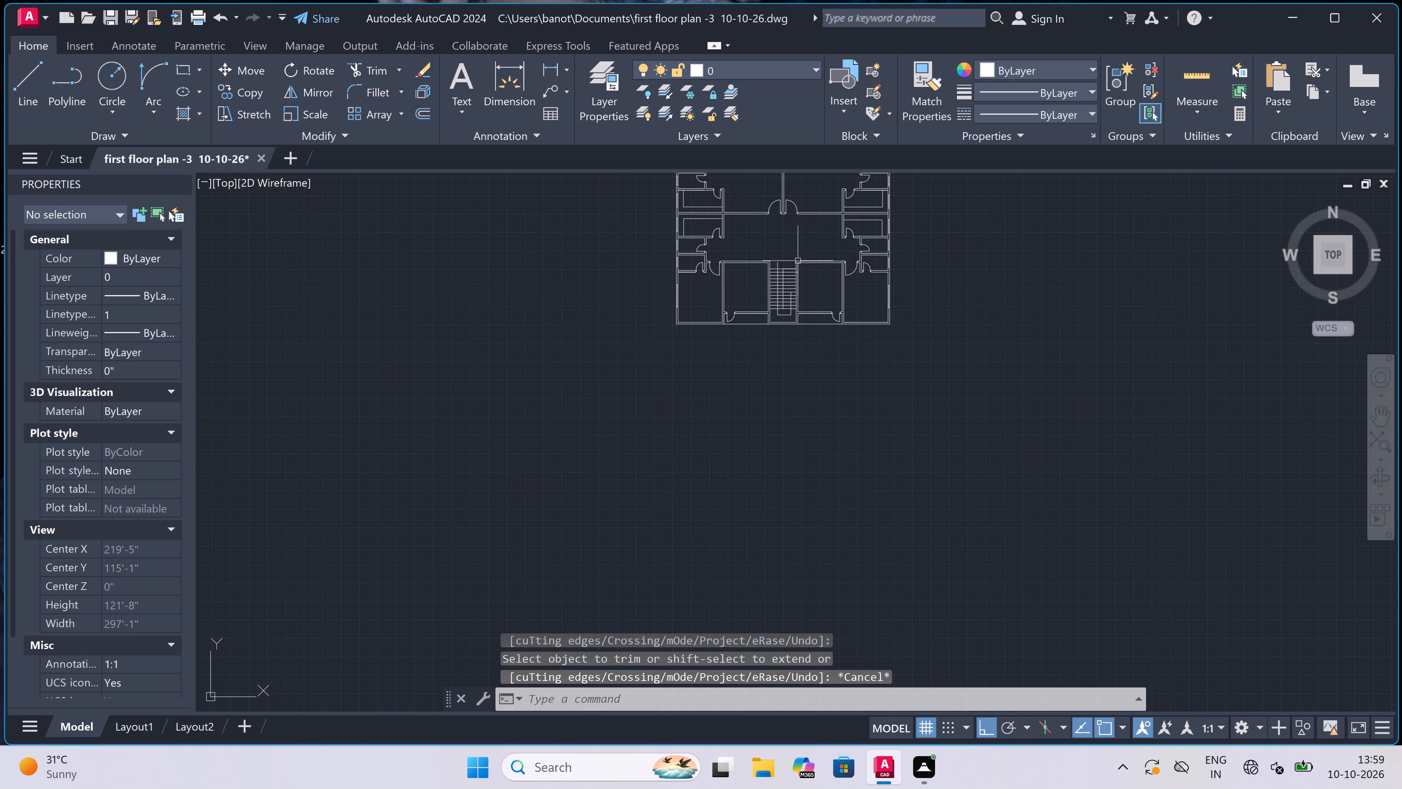
{"action": "scroll", "coordinate": [787, 261], "scroll_direction": "down", "scroll_amount": 1}
{"action": "scroll", "coordinate": [746, 255], "scroll_direction": "up", "scroll_amount": 1}
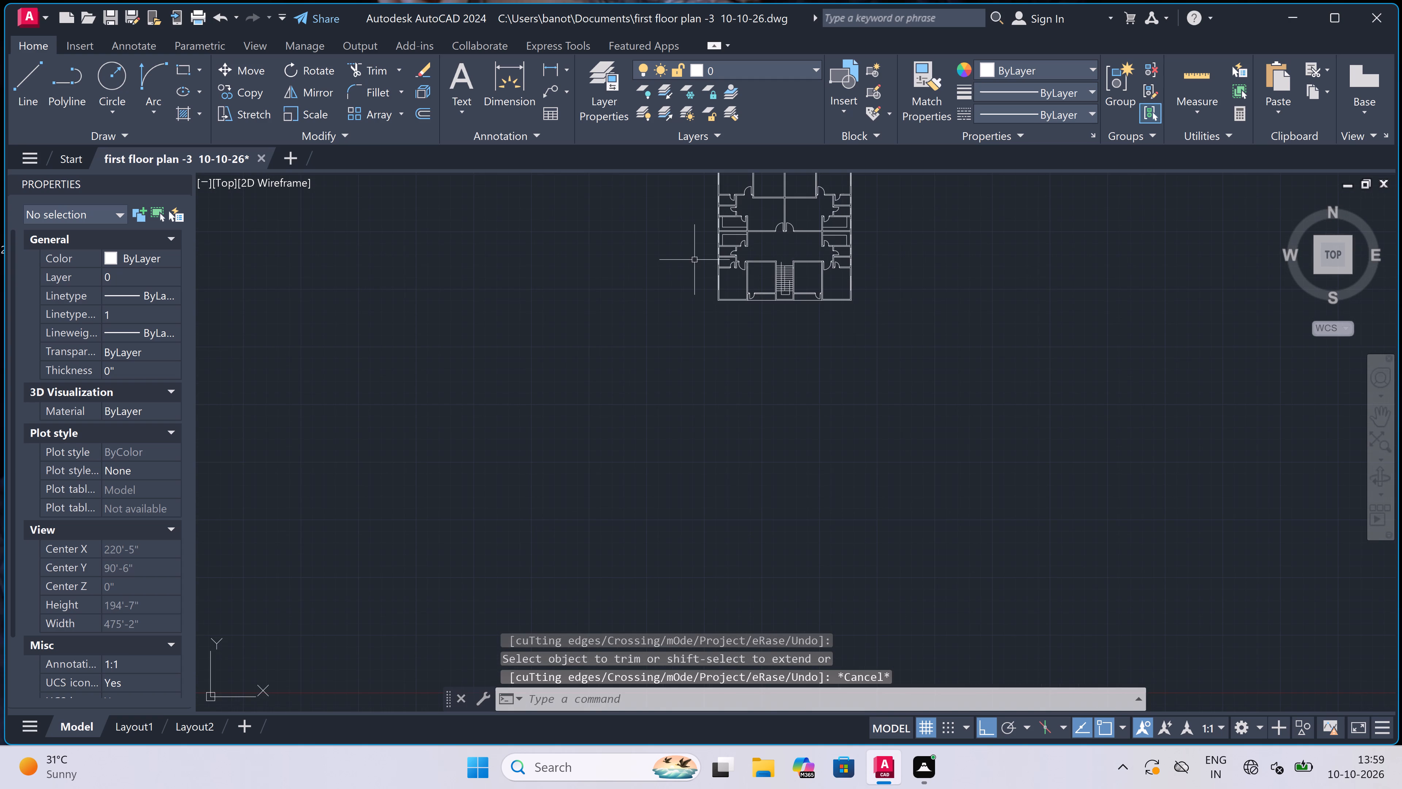
{"action": "scroll", "coordinate": [746, 255], "scroll_direction": "up", "scroll_amount": 5}
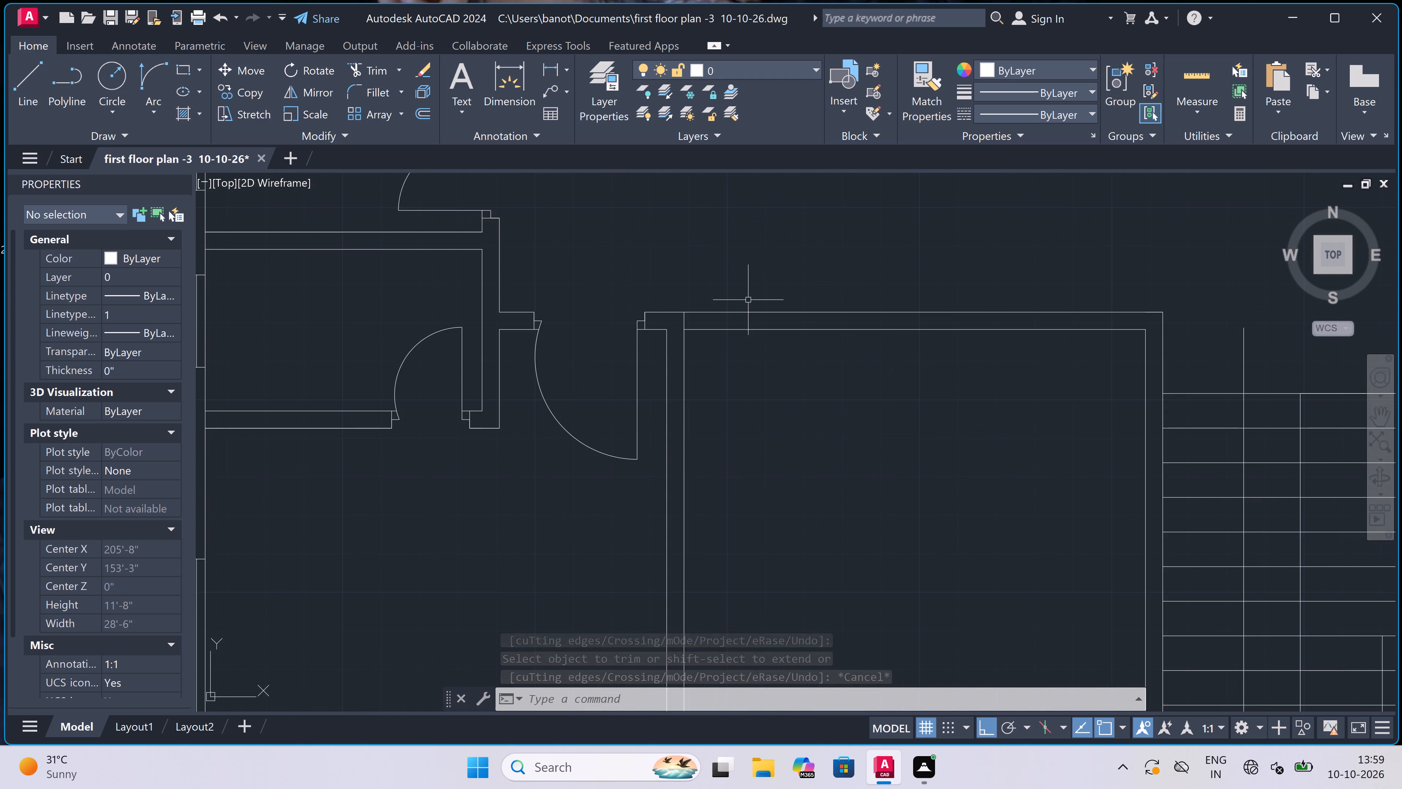
{"action": "key", "text": "space"}
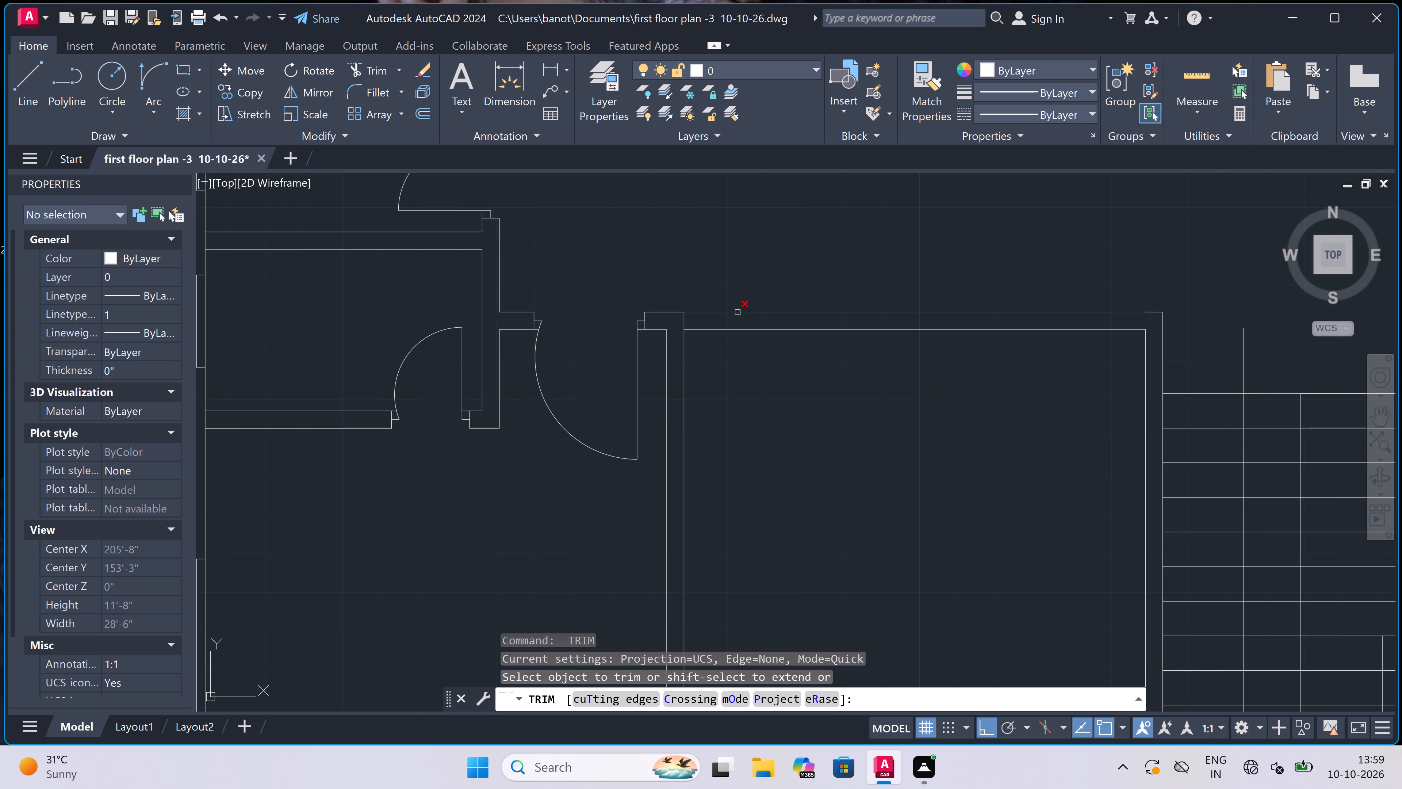
{"action": "scroll", "coordinate": [691, 324], "scroll_direction": "up", "scroll_amount": 3}
{"action": "left_click", "coordinate": [664, 313]}
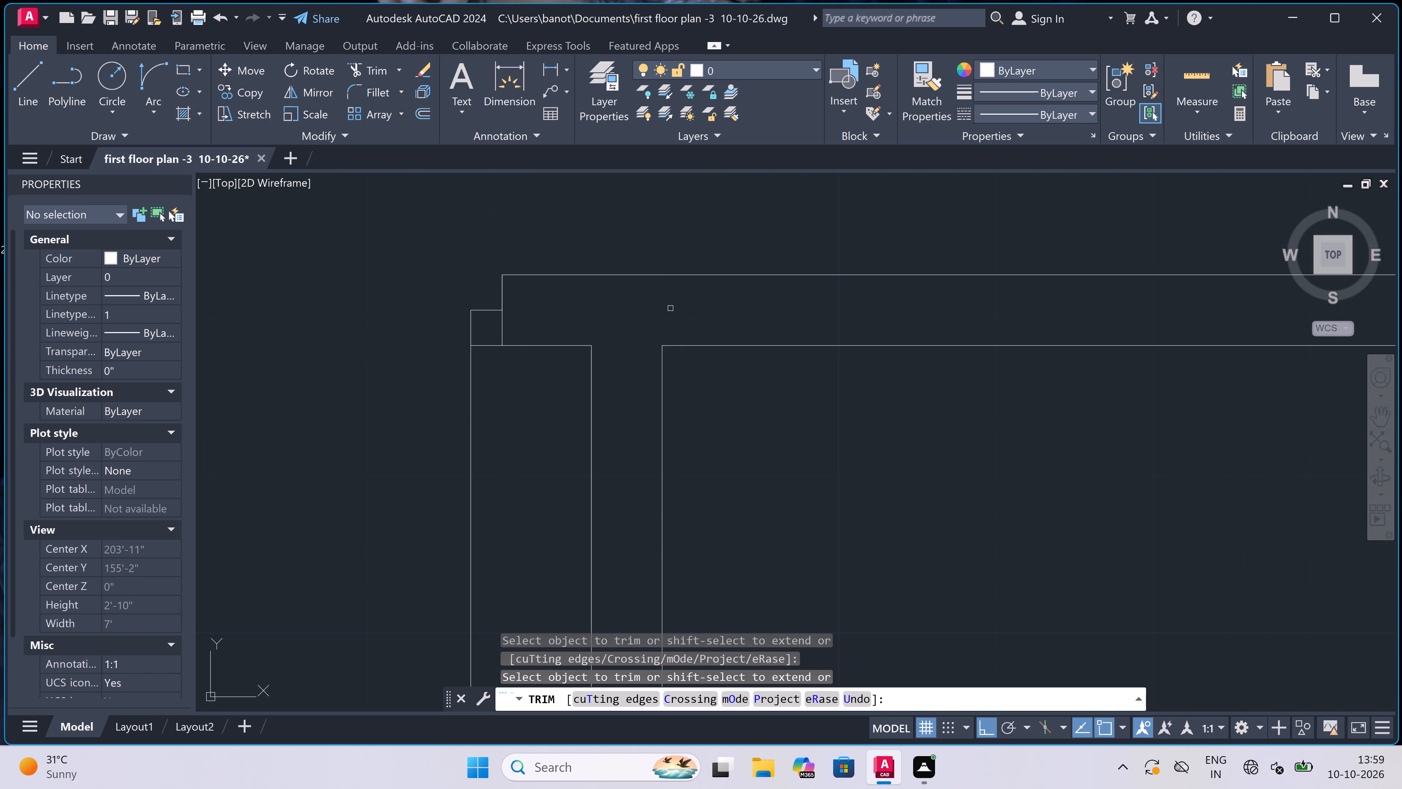
{"action": "scroll", "coordinate": [687, 298], "scroll_direction": "down", "scroll_amount": 7}
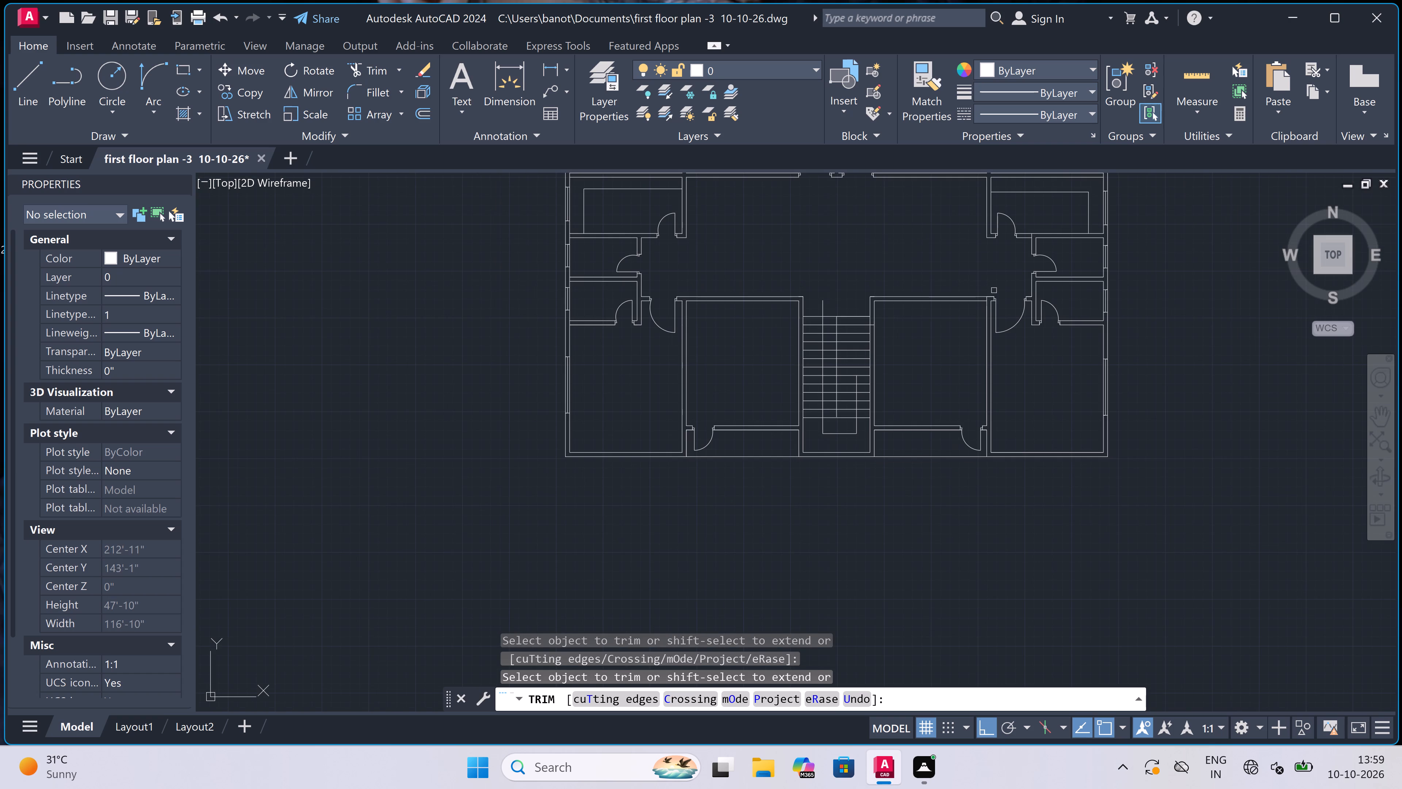
{"action": "scroll", "coordinate": [989, 302], "scroll_direction": "up", "scroll_amount": 6}
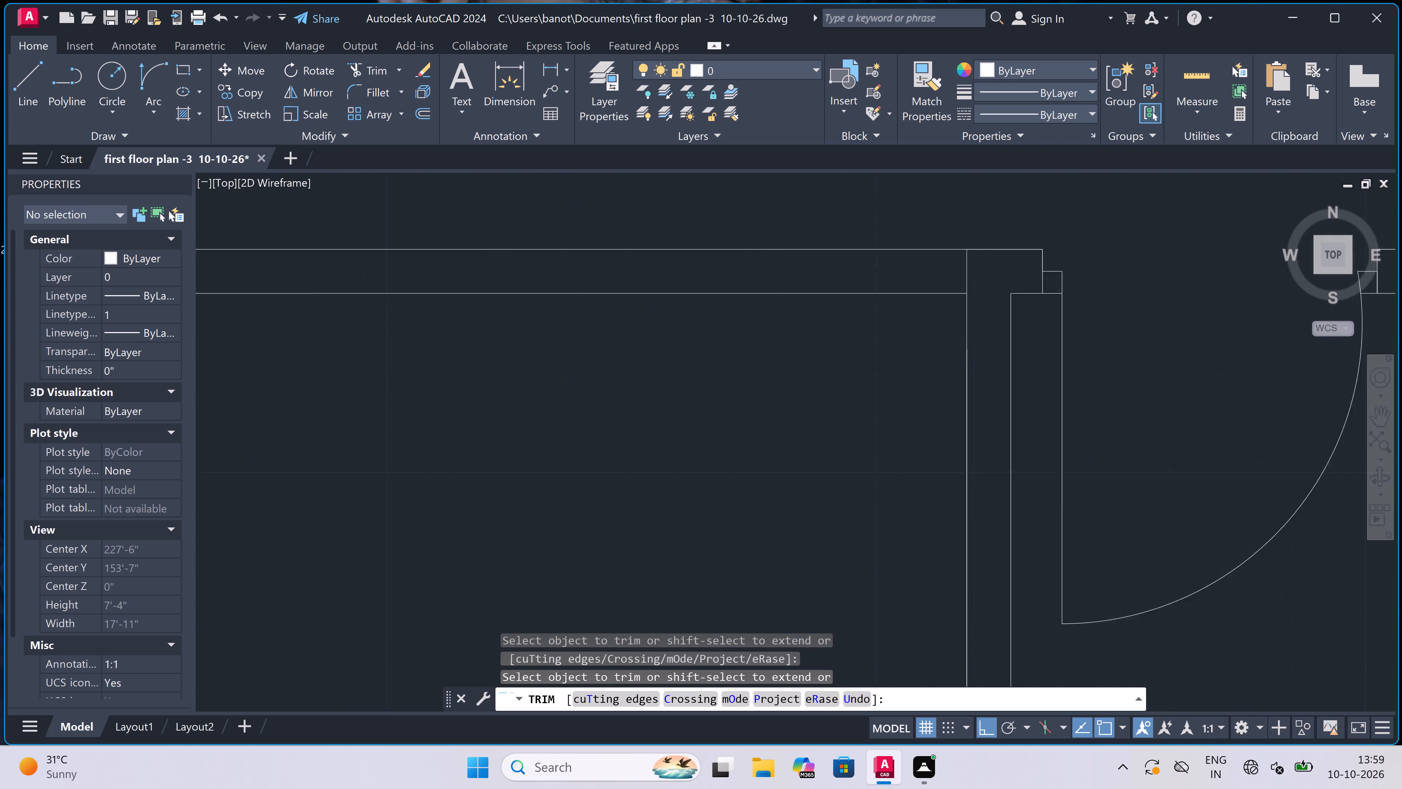
{"action": "left_click", "coordinate": [978, 280]}
{"action": "double_click", "coordinate": [894, 276]}
{"action": "key", "text": "Escape"}
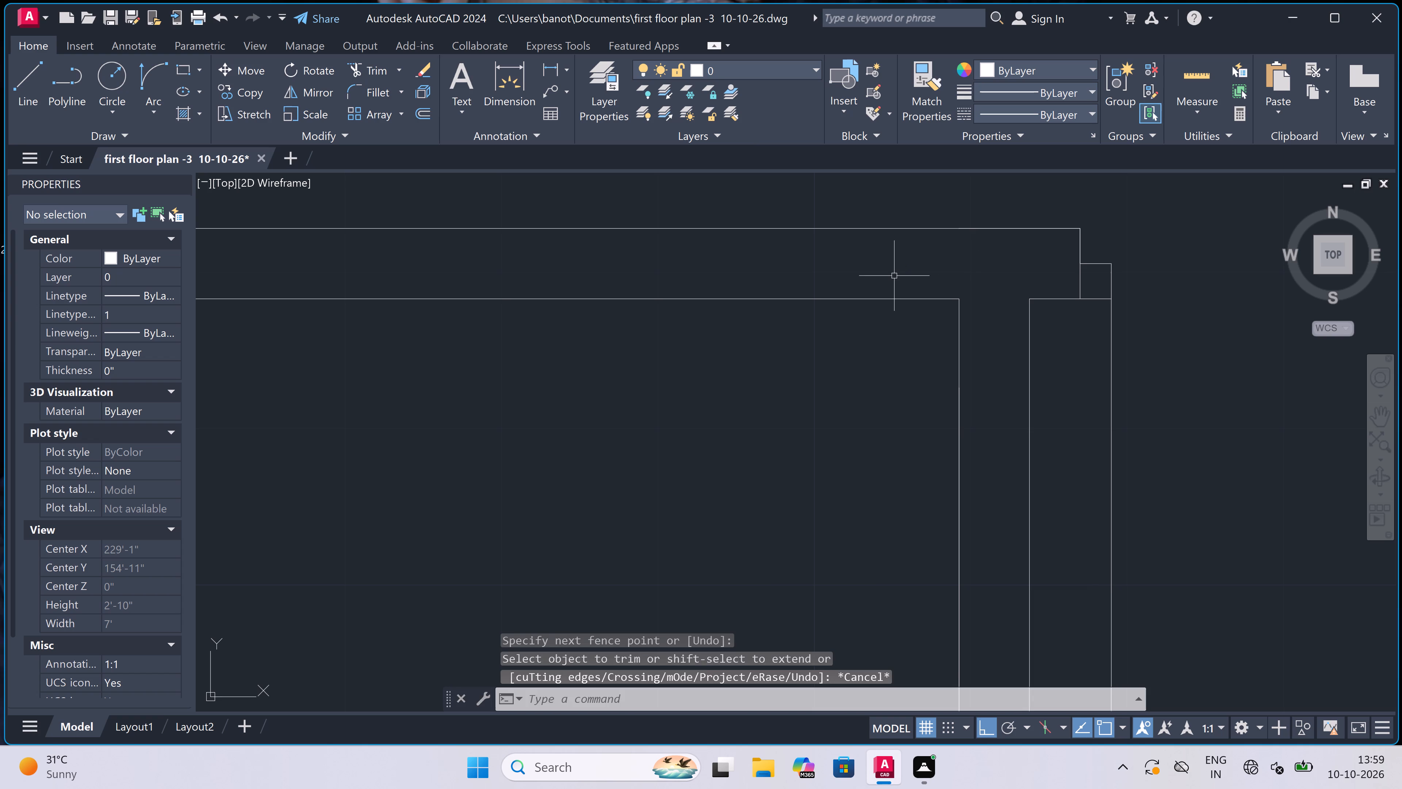
Draw a jamb across the right stair-side room's top wall near its outer corner, with a 2" rebate and 3' door leaf.
{"action": "key", "text": "l"}
{"action": "key", "text": "space"}
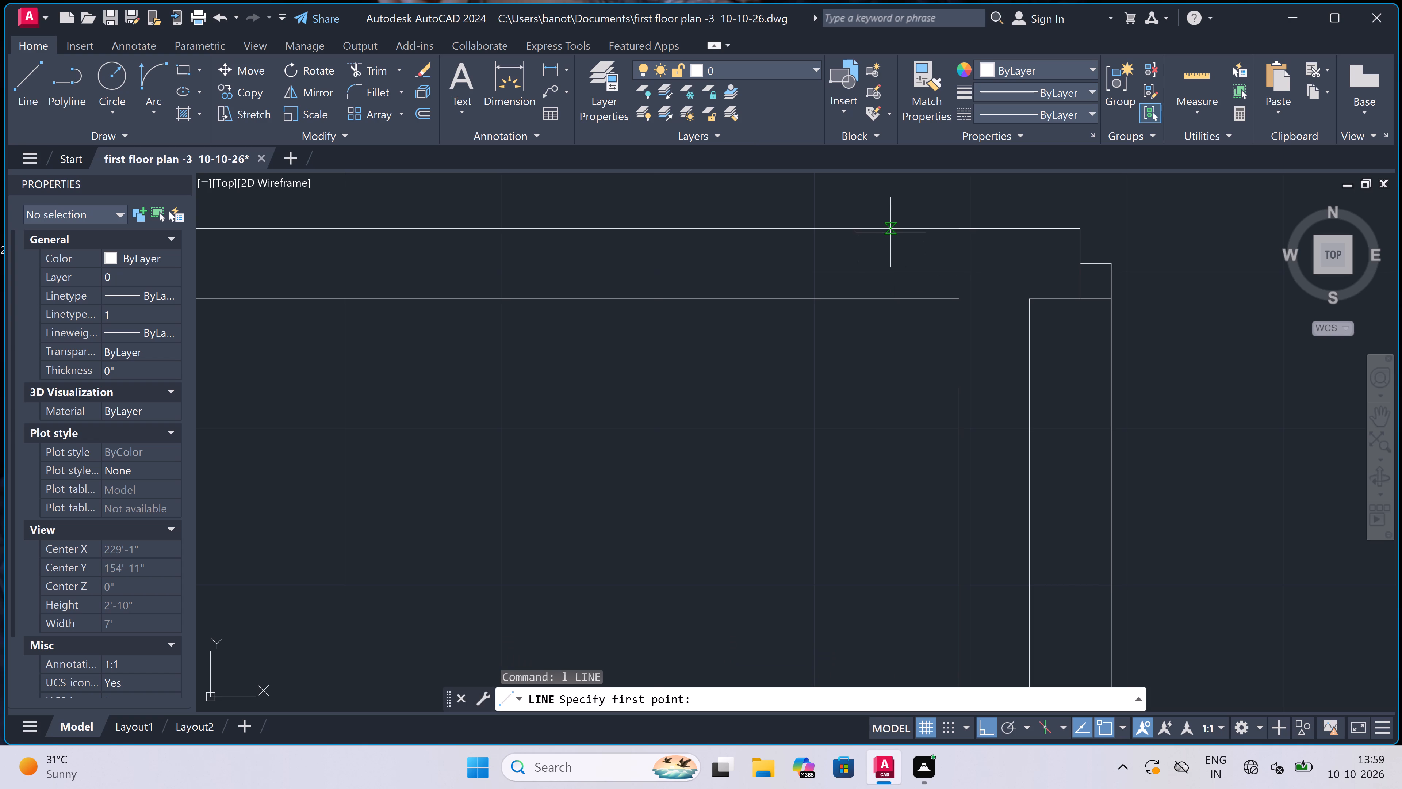
{"action": "left_click", "coordinate": [890, 230]}
{"action": "left_click", "coordinate": [883, 298]}
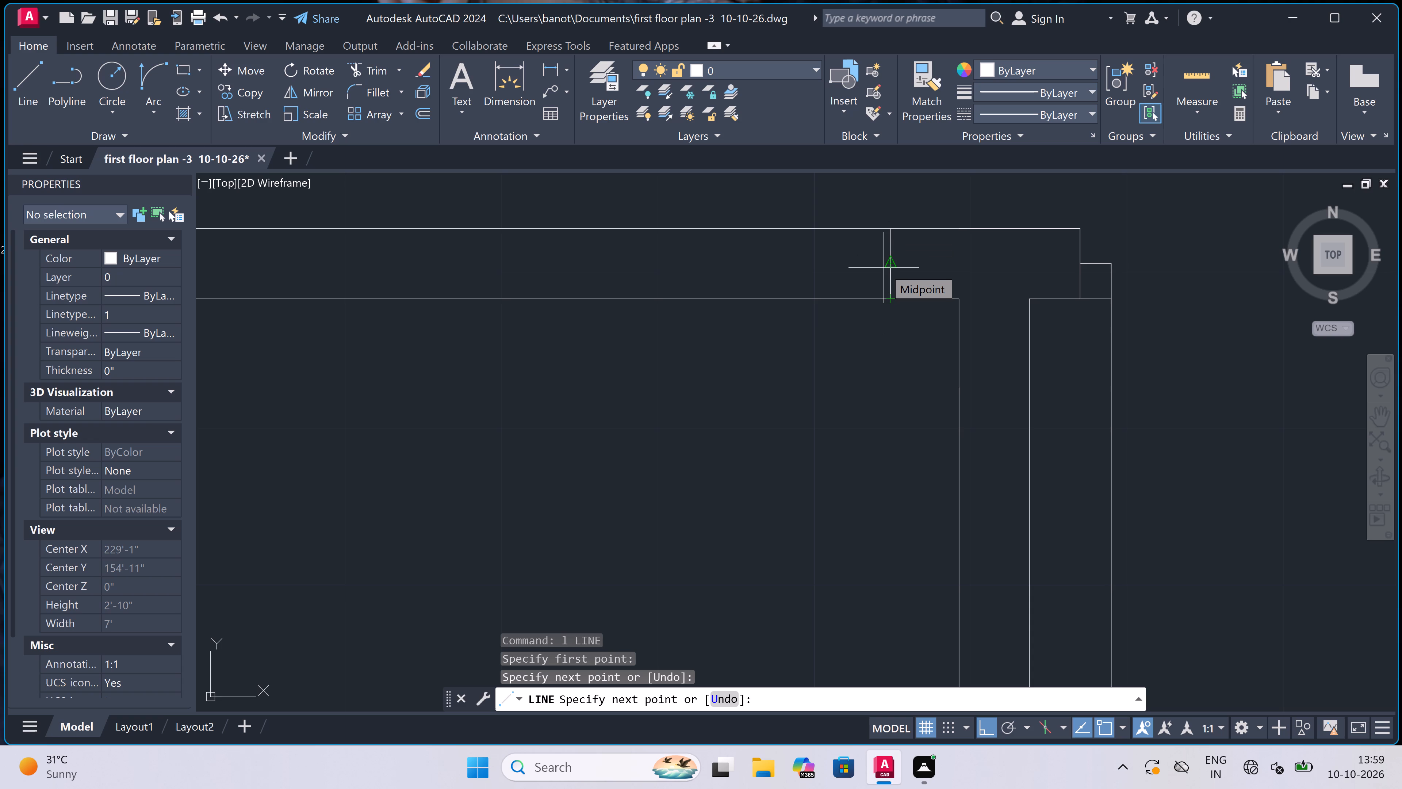
{"action": "left_click", "coordinate": [884, 268]}
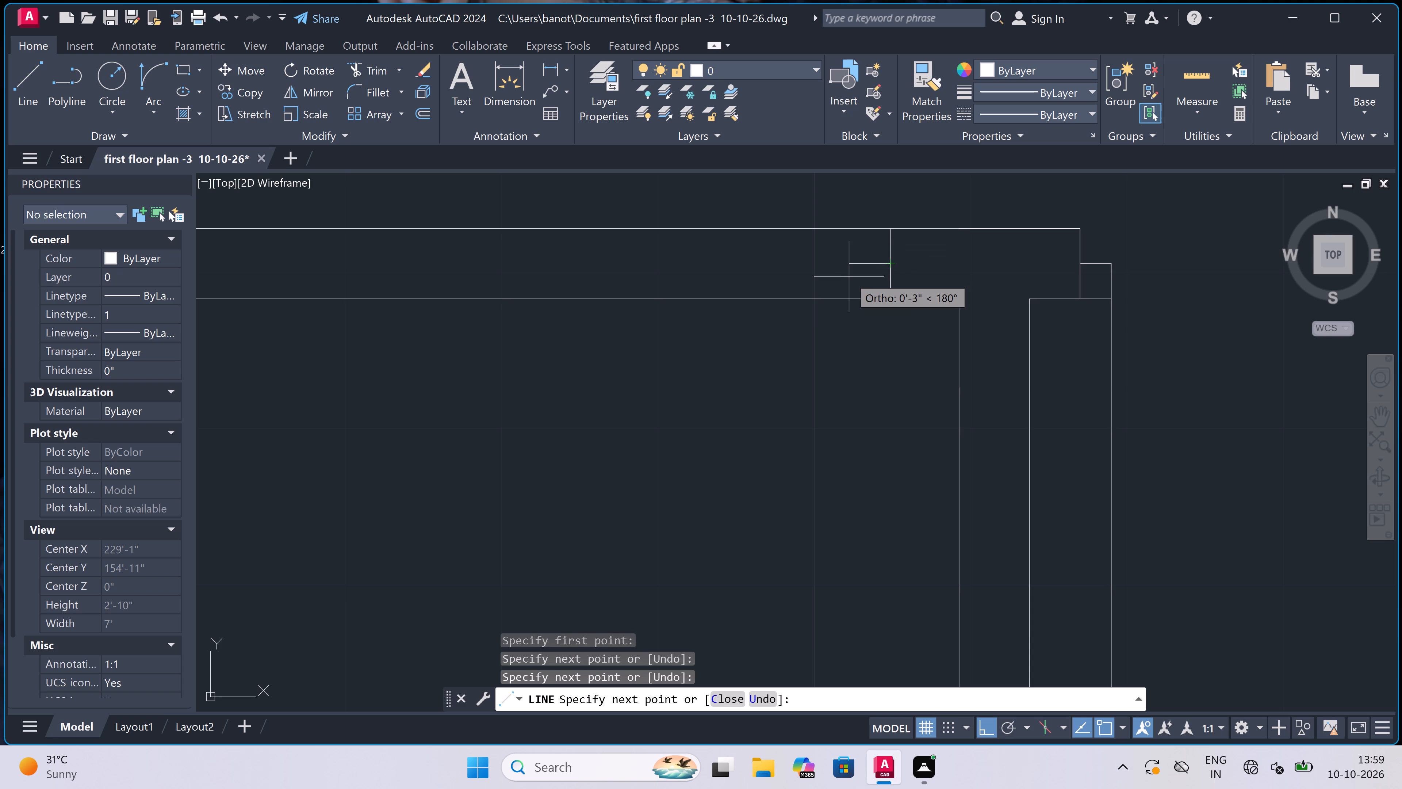
{"action": "type", "text": "2\""}
{"action": "key", "text": "space"}
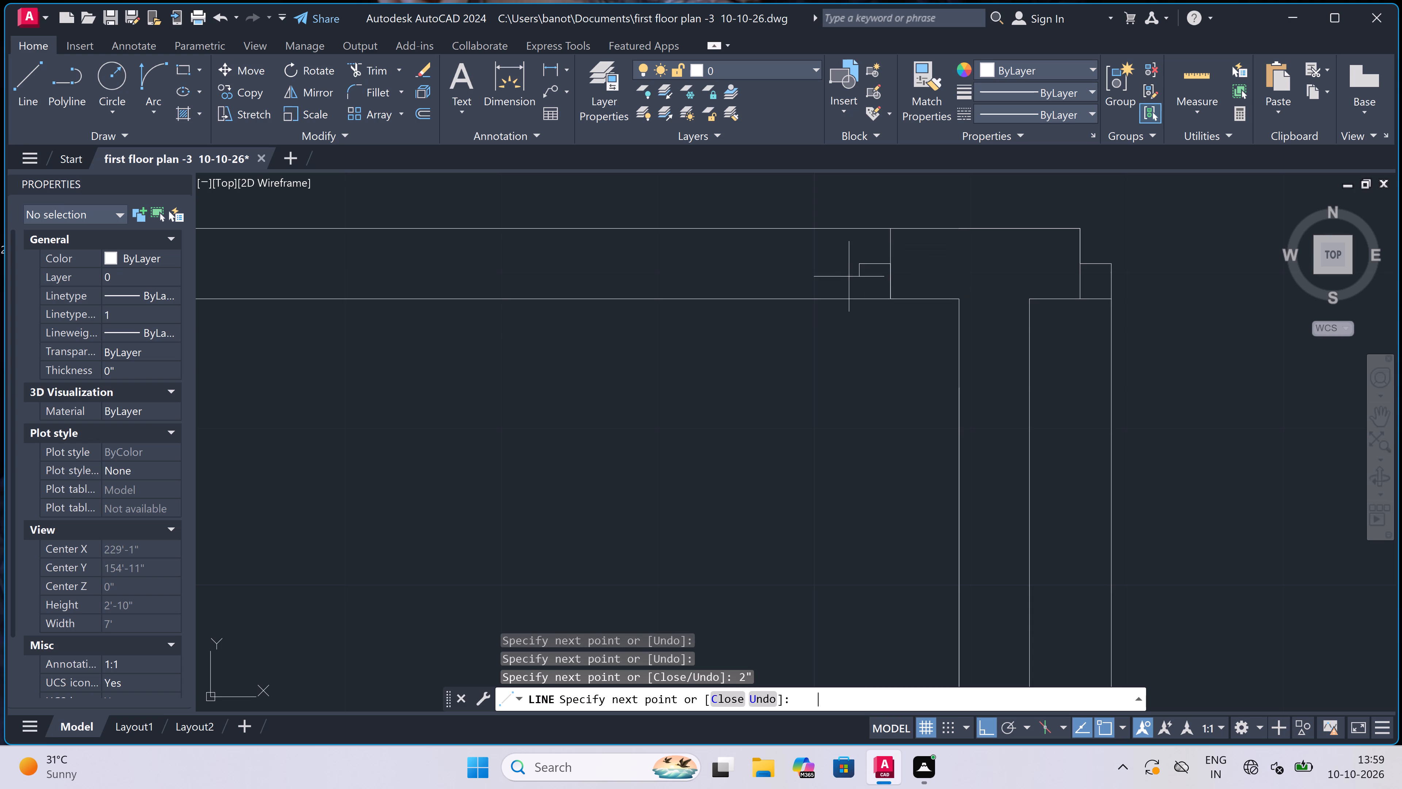
{"action": "type", "text": "3'"}
{"action": "key", "text": "space"}
{"action": "key", "text": "Escape"}
Draw the opposite jamb across the same top wall, with a 2" rebate line from its midpoint toward the opening.
{"action": "key", "text": "space"}
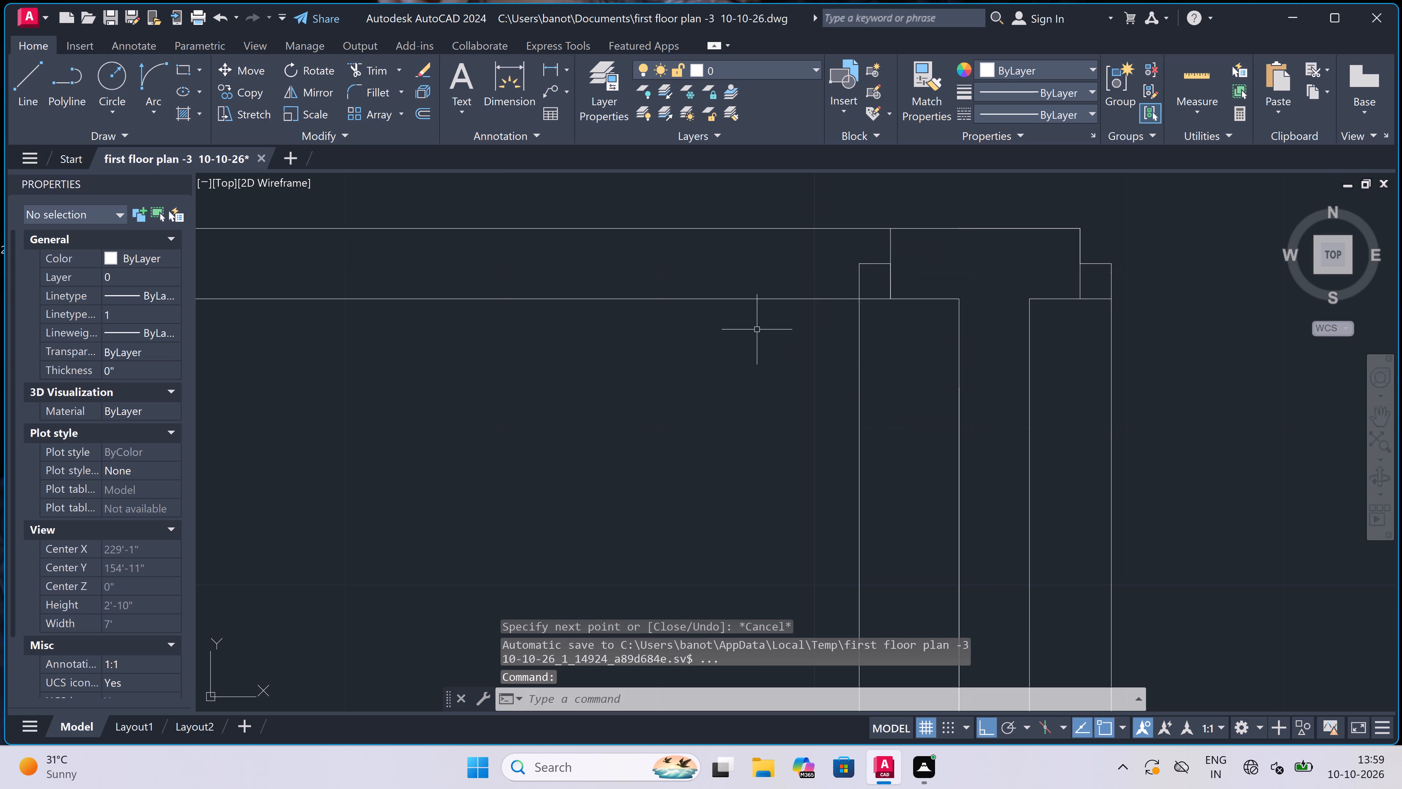
{"action": "scroll", "coordinate": [740, 301], "scroll_direction": "down", "scroll_amount": 3}
{"action": "scroll", "coordinate": [627, 302], "scroll_direction": "up", "scroll_amount": 1}
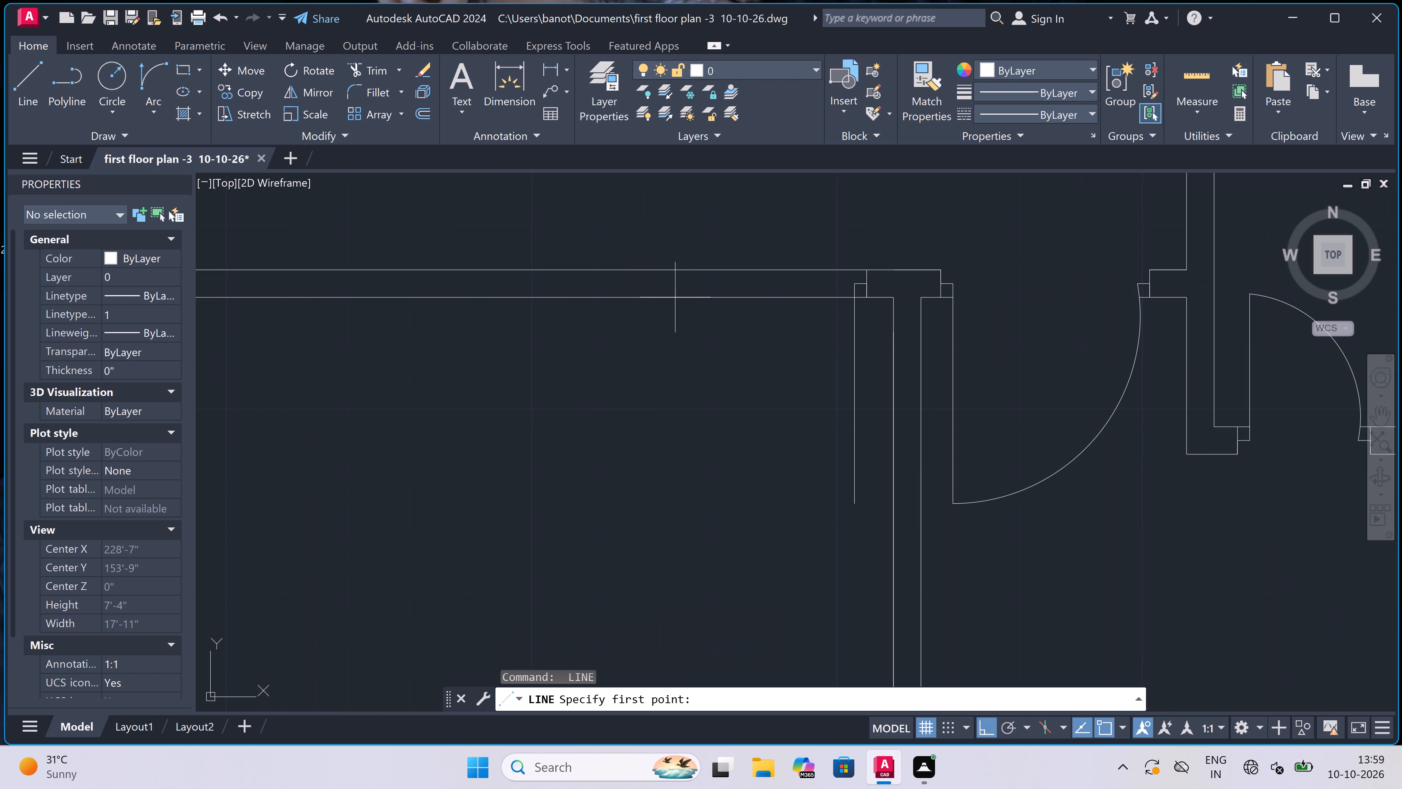
{"action": "left_click", "coordinate": [674, 297]}
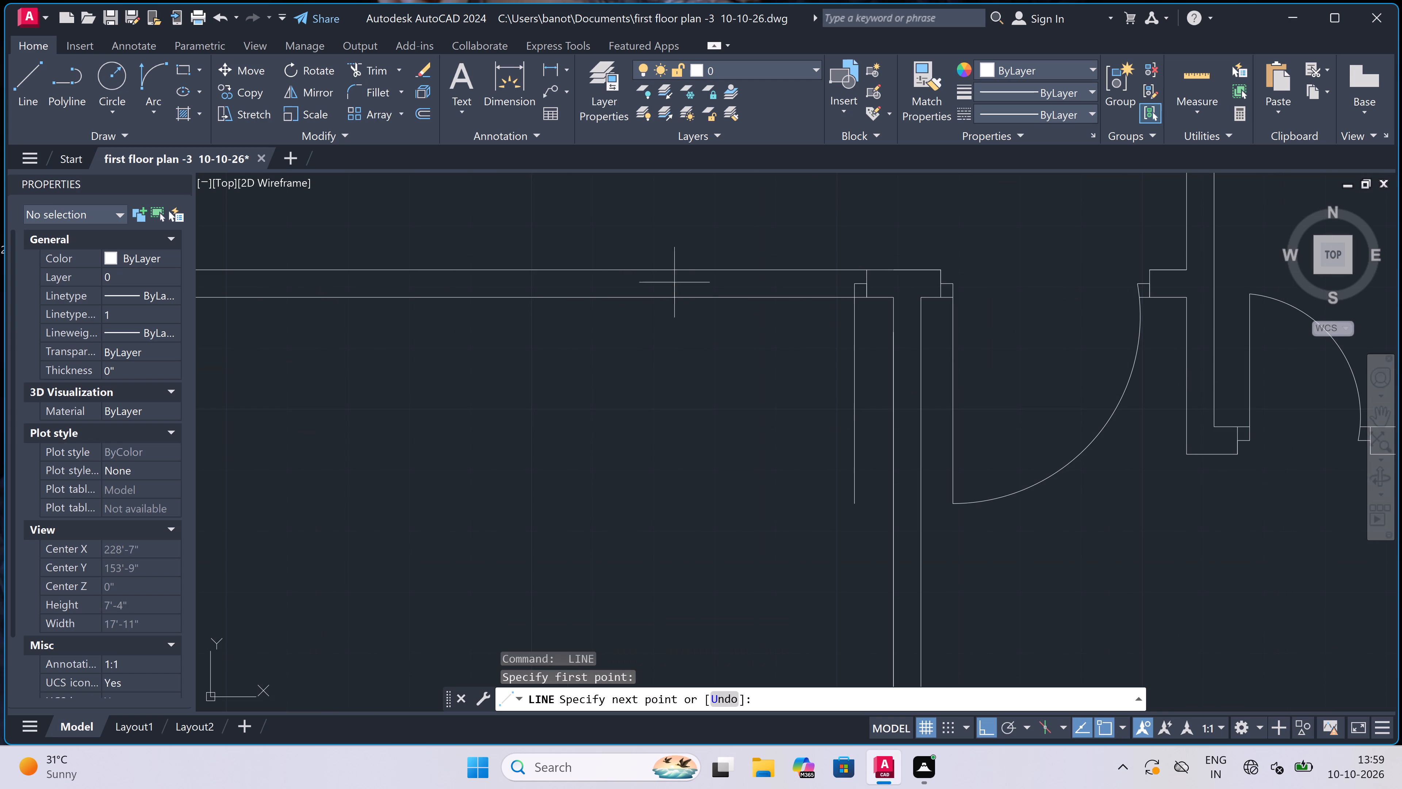
{"action": "left_click", "coordinate": [675, 271]}
{"action": "left_click", "coordinate": [678, 281]}
{"action": "type", "text": "2\""}
{"action": "key", "text": "space"}
{"action": "key", "text": "Escape"}
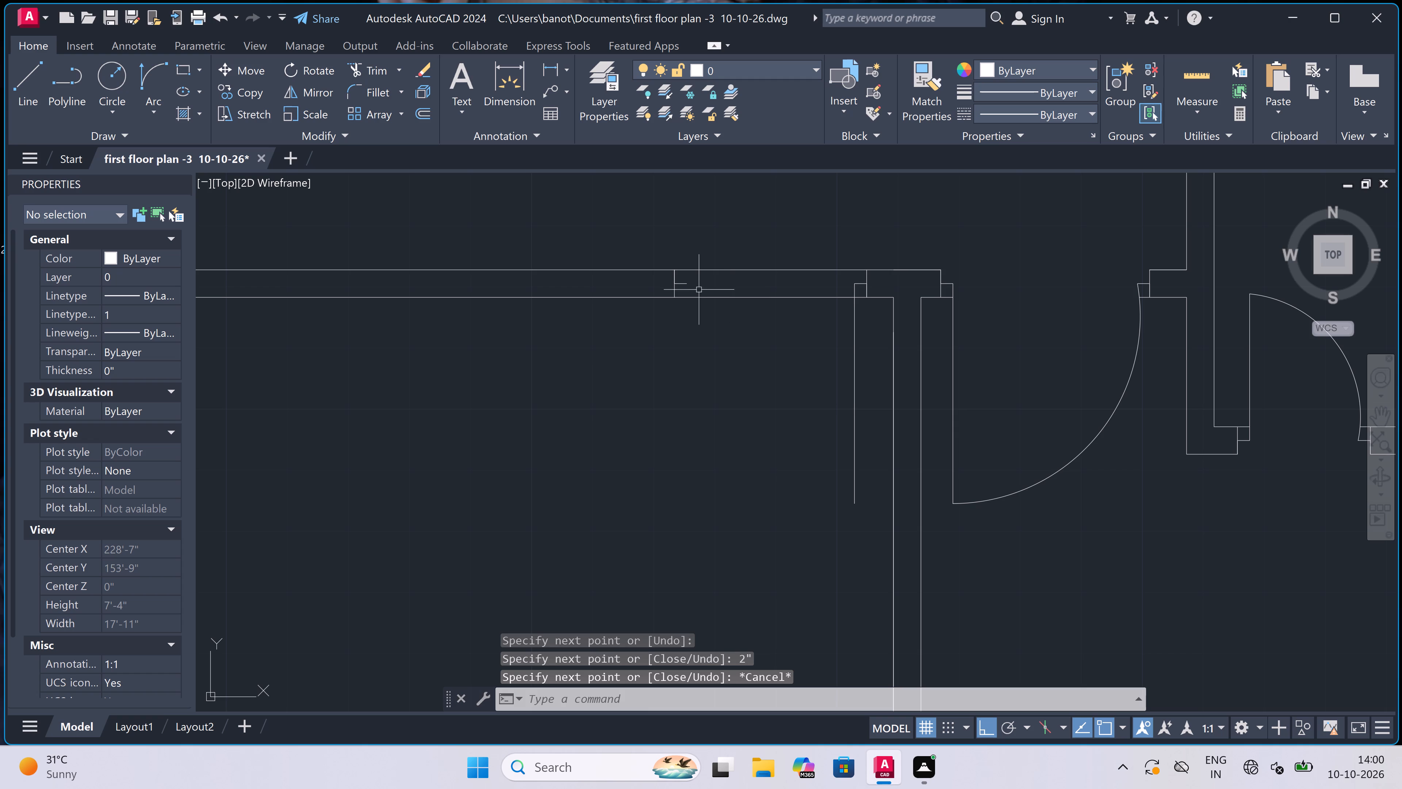
Draw the door swing arc from the leaf's free end to the opposite jamb's rebate using start, end, direction.
{"action": "double_click", "coordinate": [148, 82]}
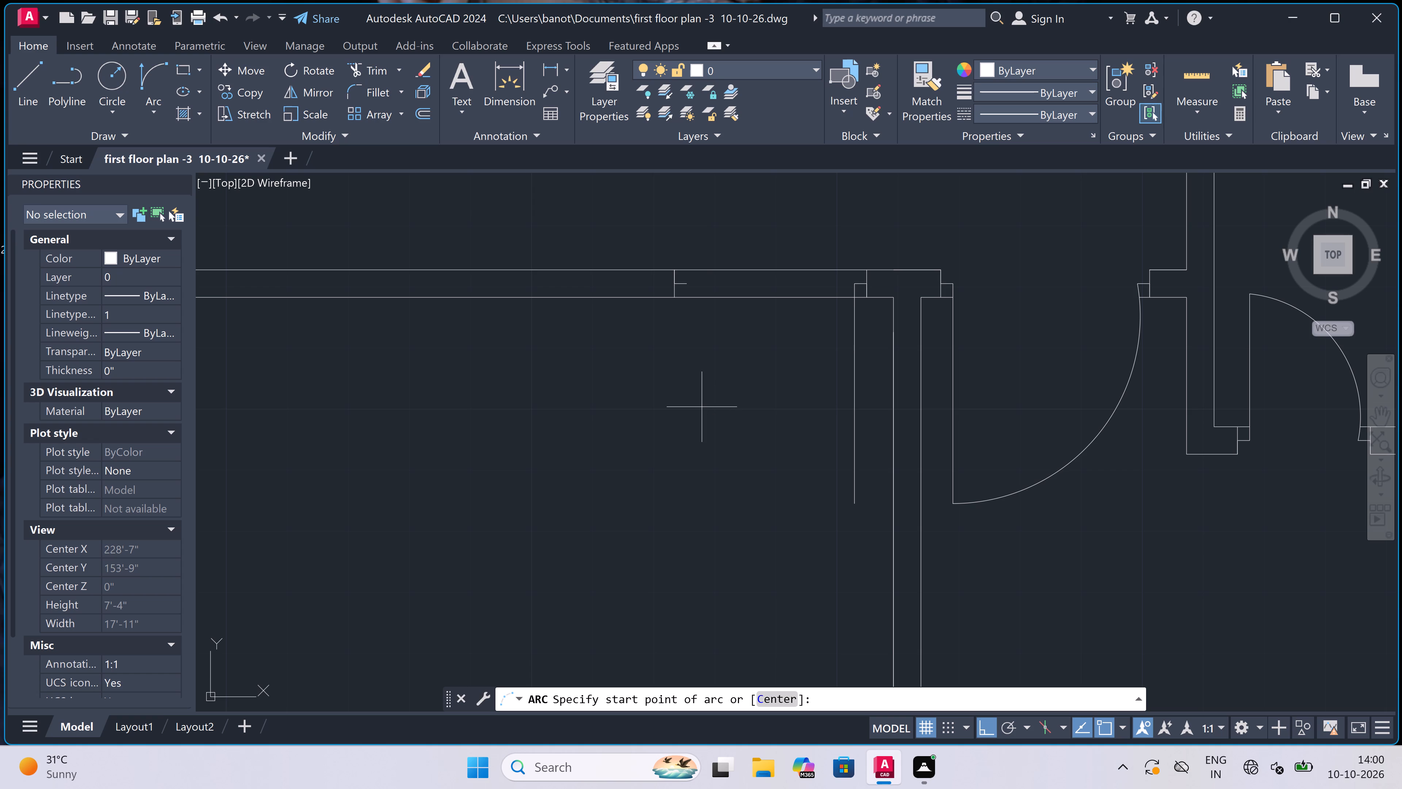
{"action": "left_click", "coordinate": [150, 71]}
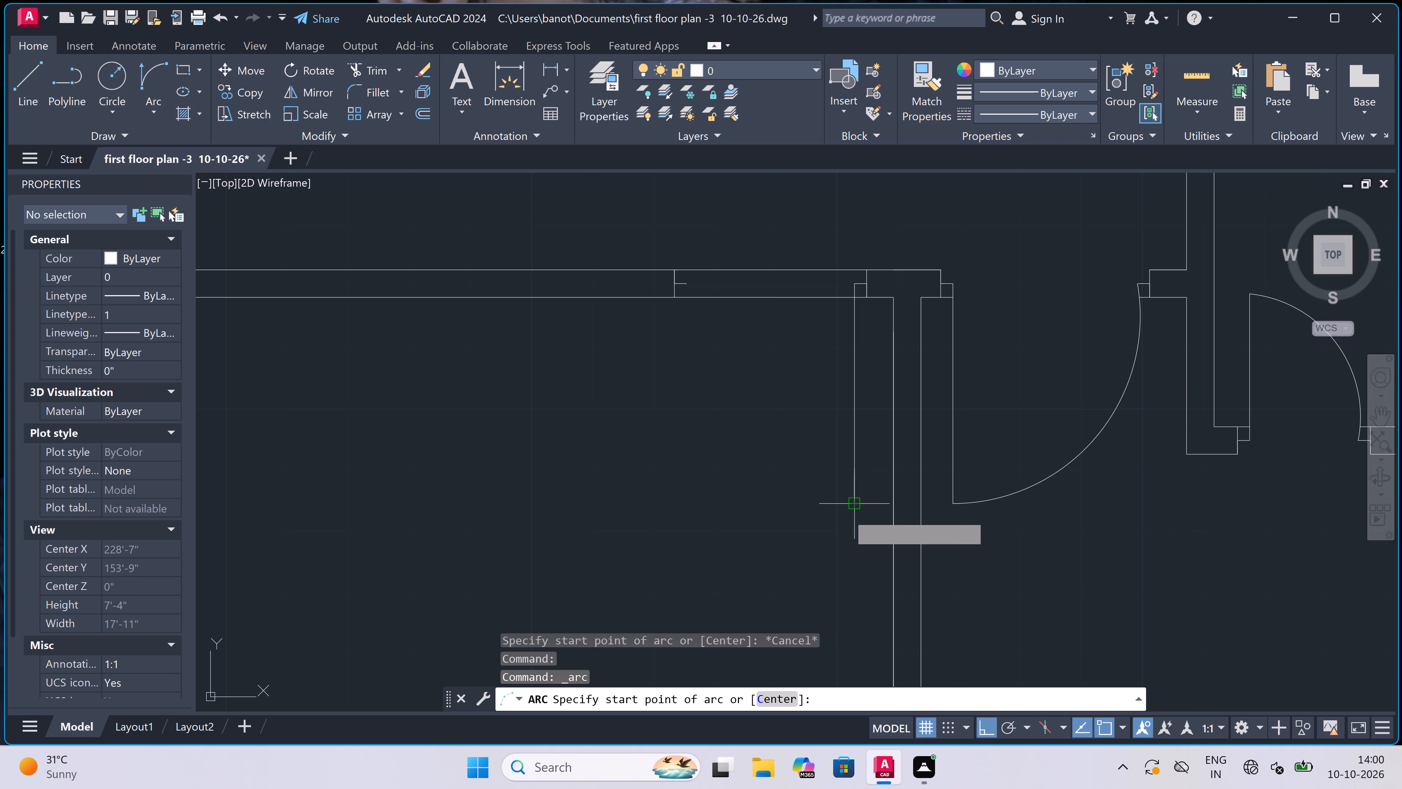
{"action": "left_click", "coordinate": [847, 501]}
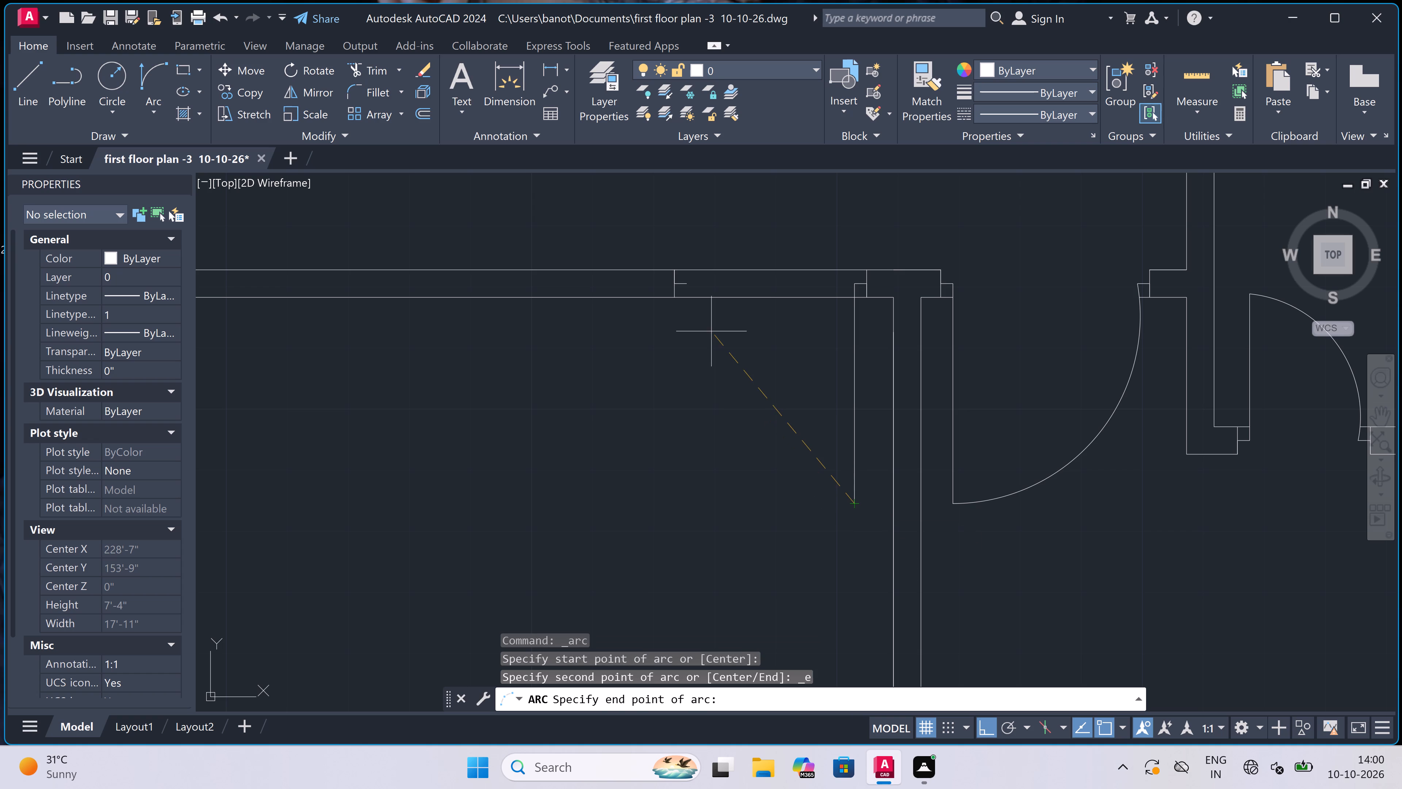
{"action": "left_click", "coordinate": [686, 286]}
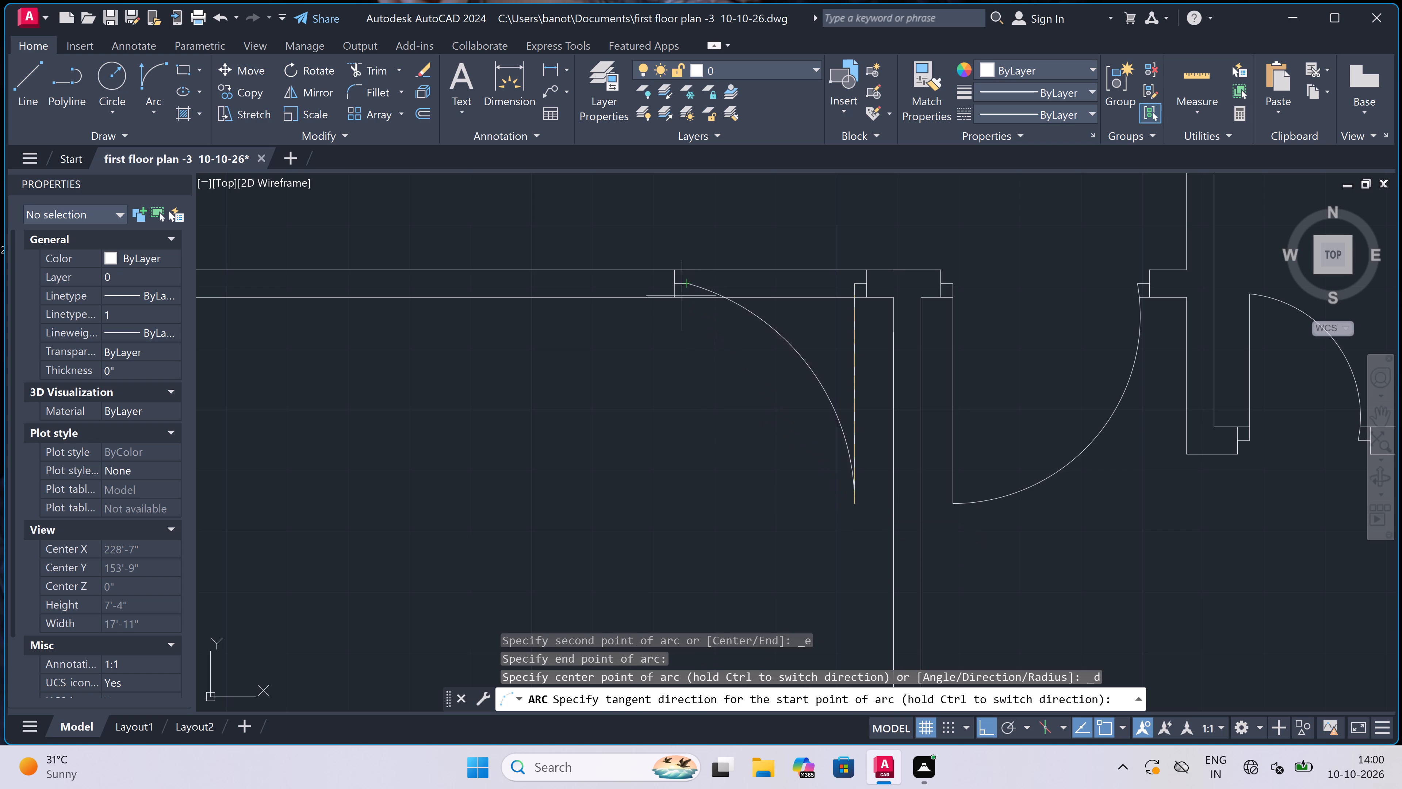
{"action": "left_click", "coordinate": [529, 438]}
Trim both top-wall lines between the new jambs to open the doorway of the right stair-side room.
{"action": "key", "text": "t"}
{"action": "key", "text": "r"}
{"action": "key", "text": "space"}
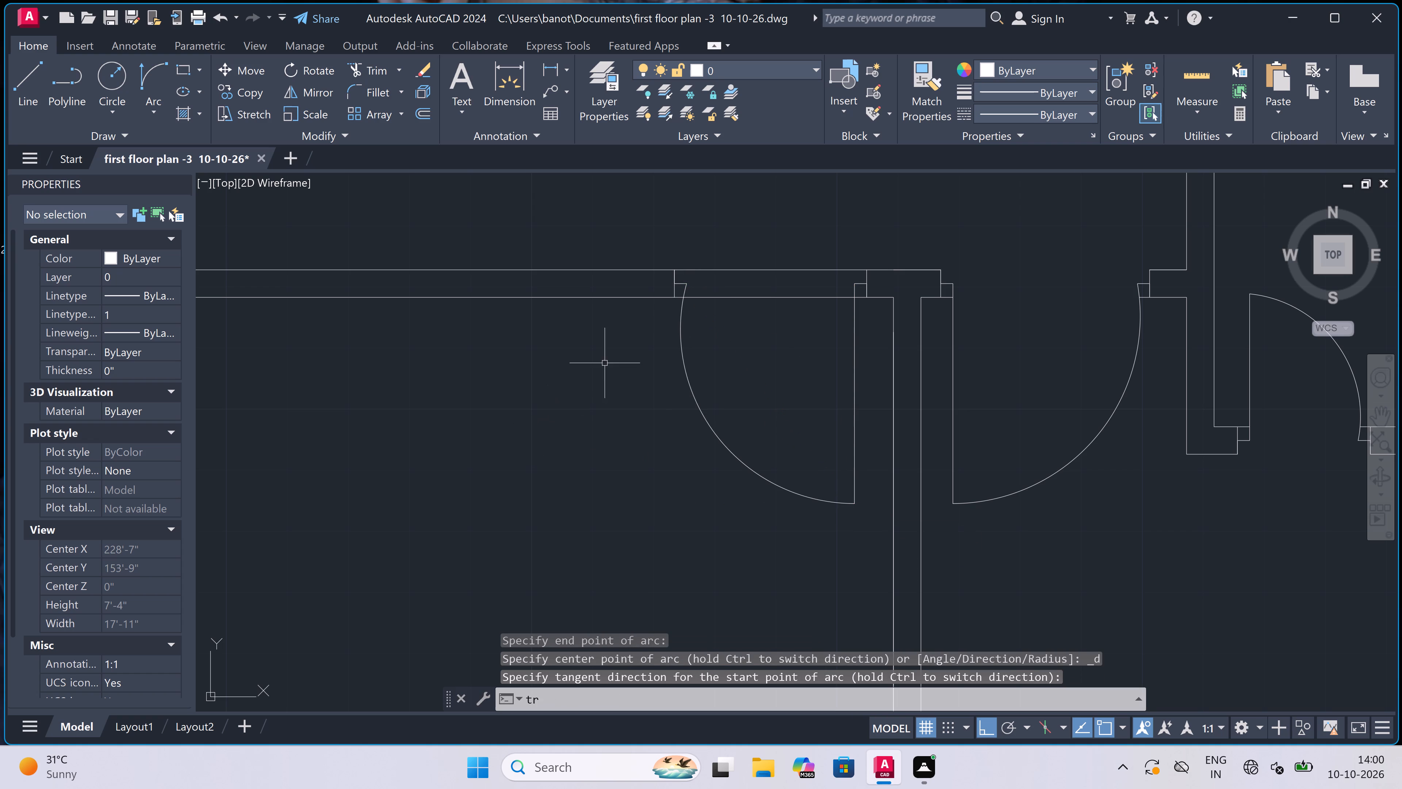
{"action": "left_click", "coordinate": [725, 259]}
{"action": "left_click", "coordinate": [782, 351]}
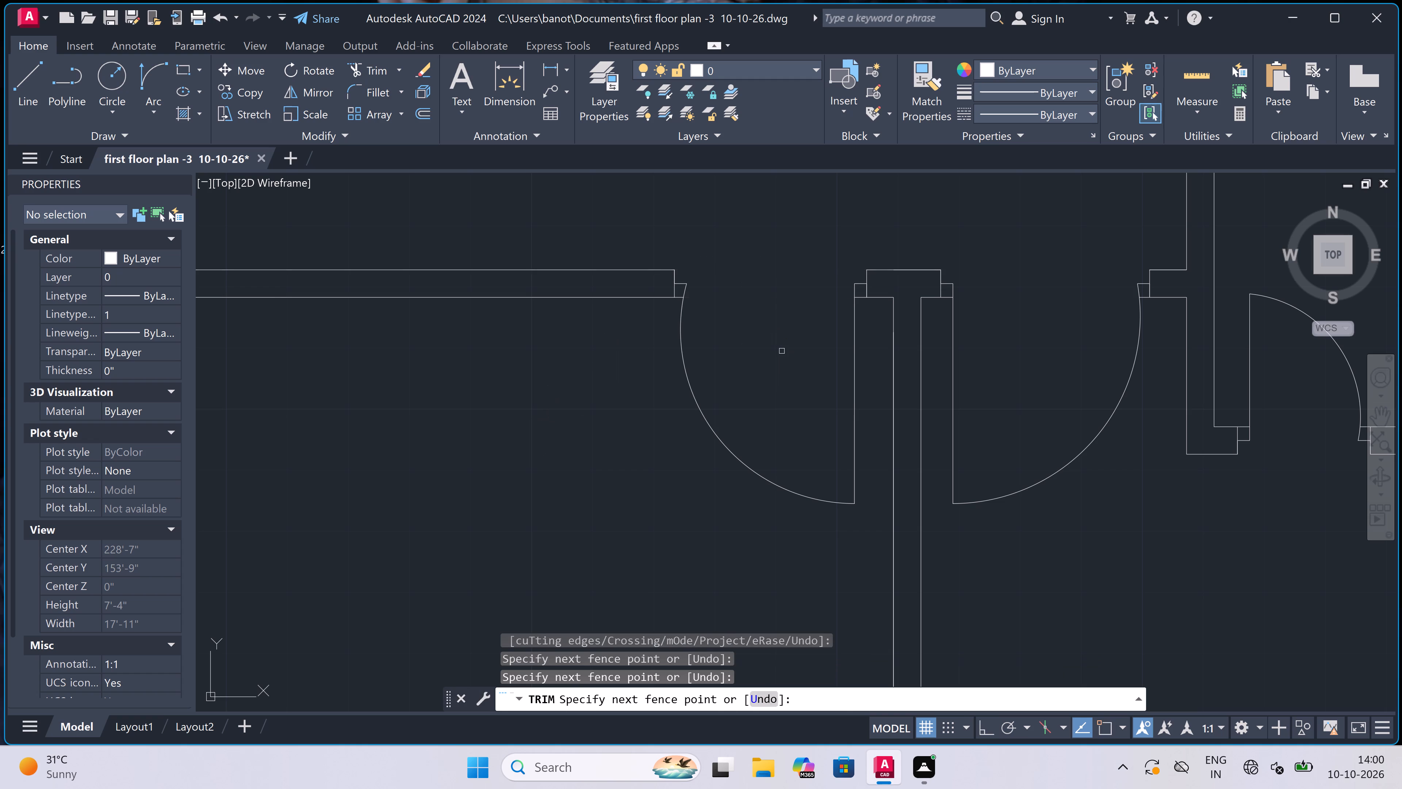
{"action": "scroll", "coordinate": [782, 348], "scroll_direction": "down", "scroll_amount": 5}
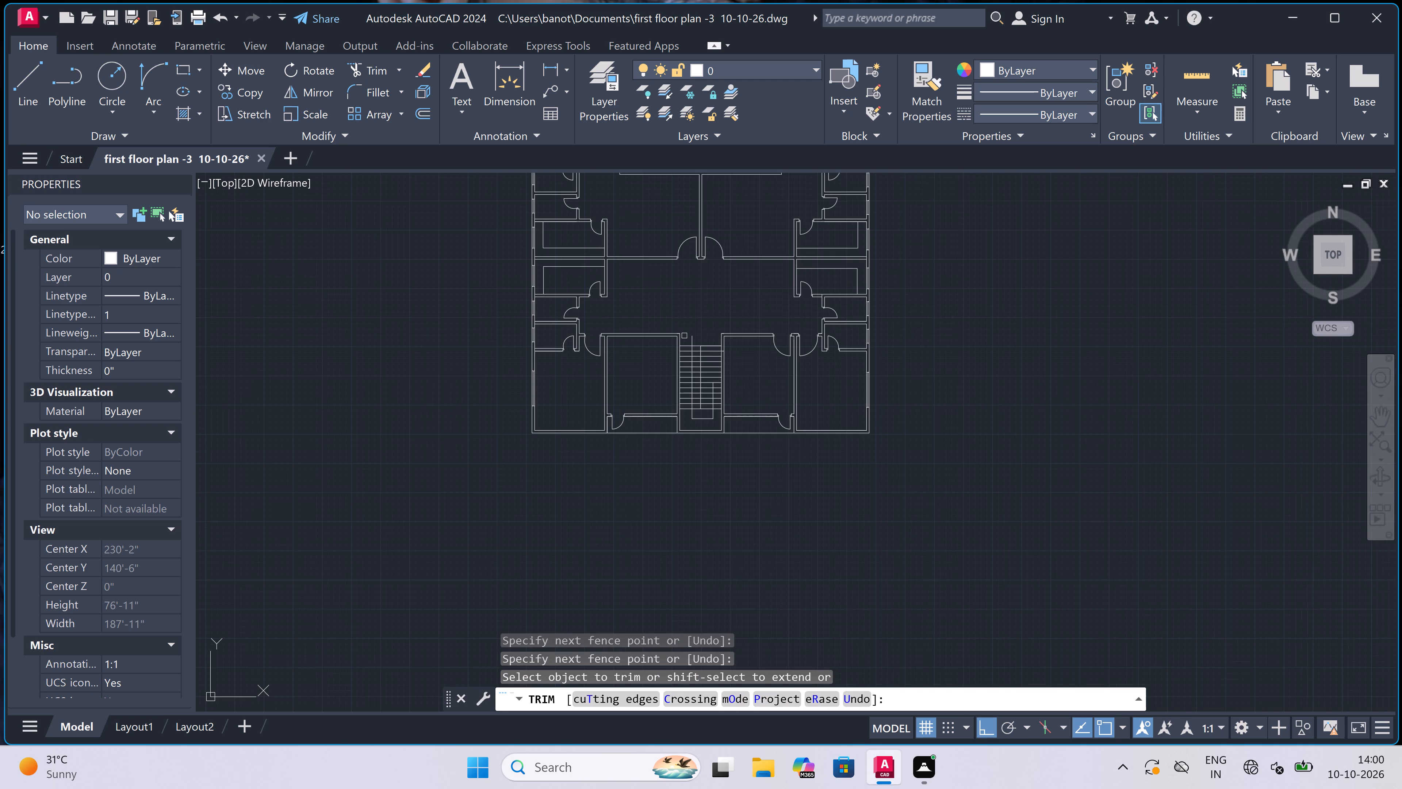
{"action": "scroll", "coordinate": [597, 342], "scroll_direction": "up", "scroll_amount": 2}
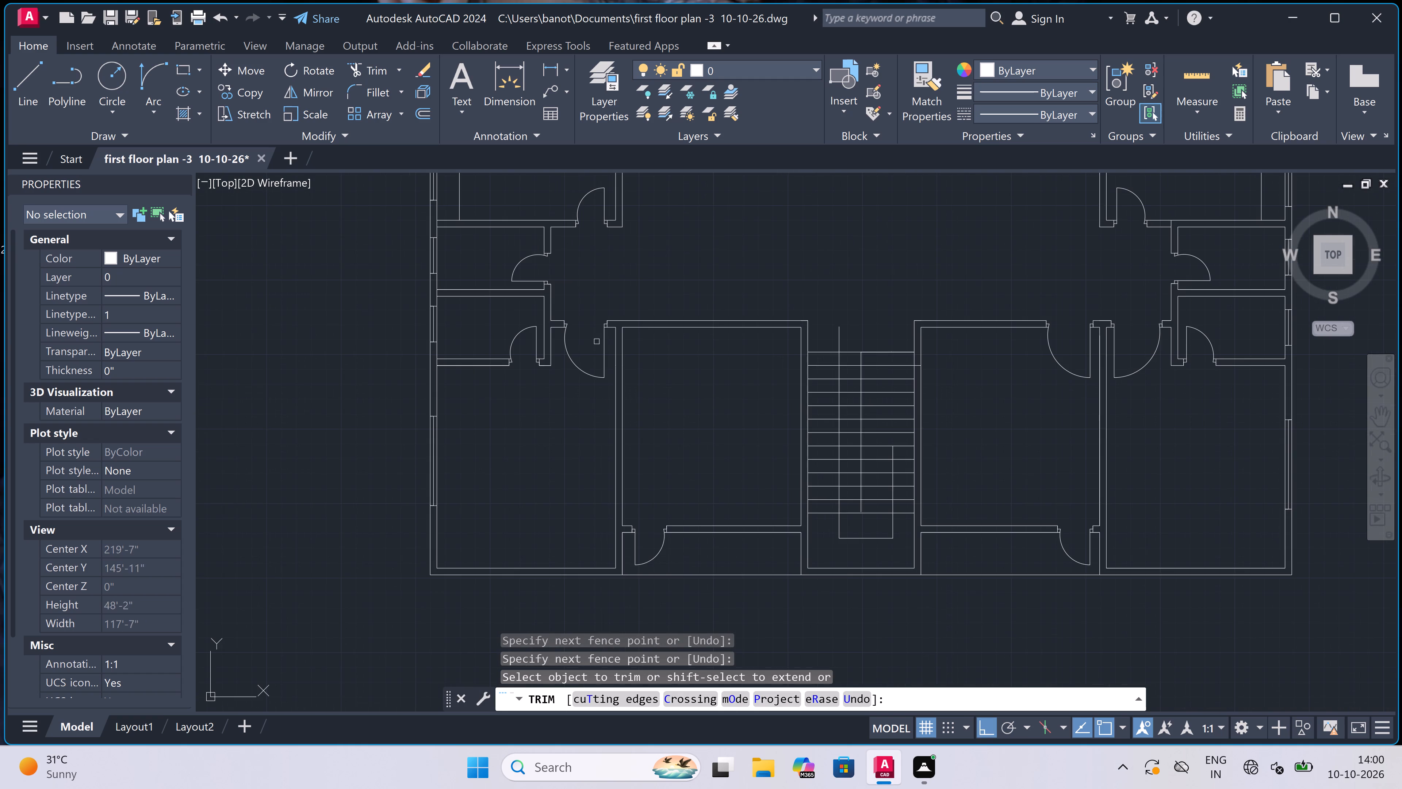
{"action": "scroll", "coordinate": [614, 316], "scroll_direction": "up", "scroll_amount": 3}
{"action": "key", "text": "Escape"}
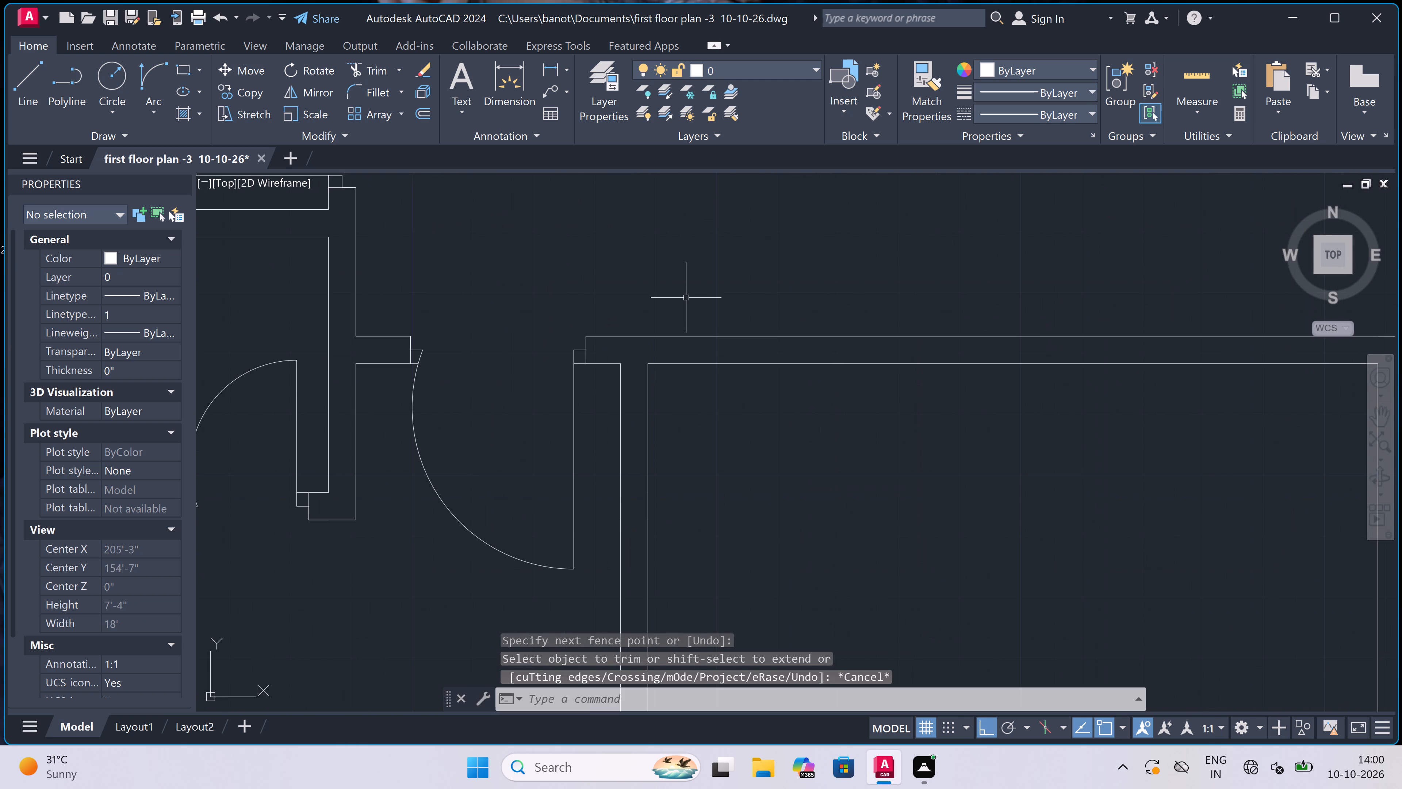
Draw a jamb across the left stair-side room's top wall near its outer corner, with a 2" rebate and 3' door leaf.
{"action": "key", "text": "l"}
{"action": "key", "text": "space"}
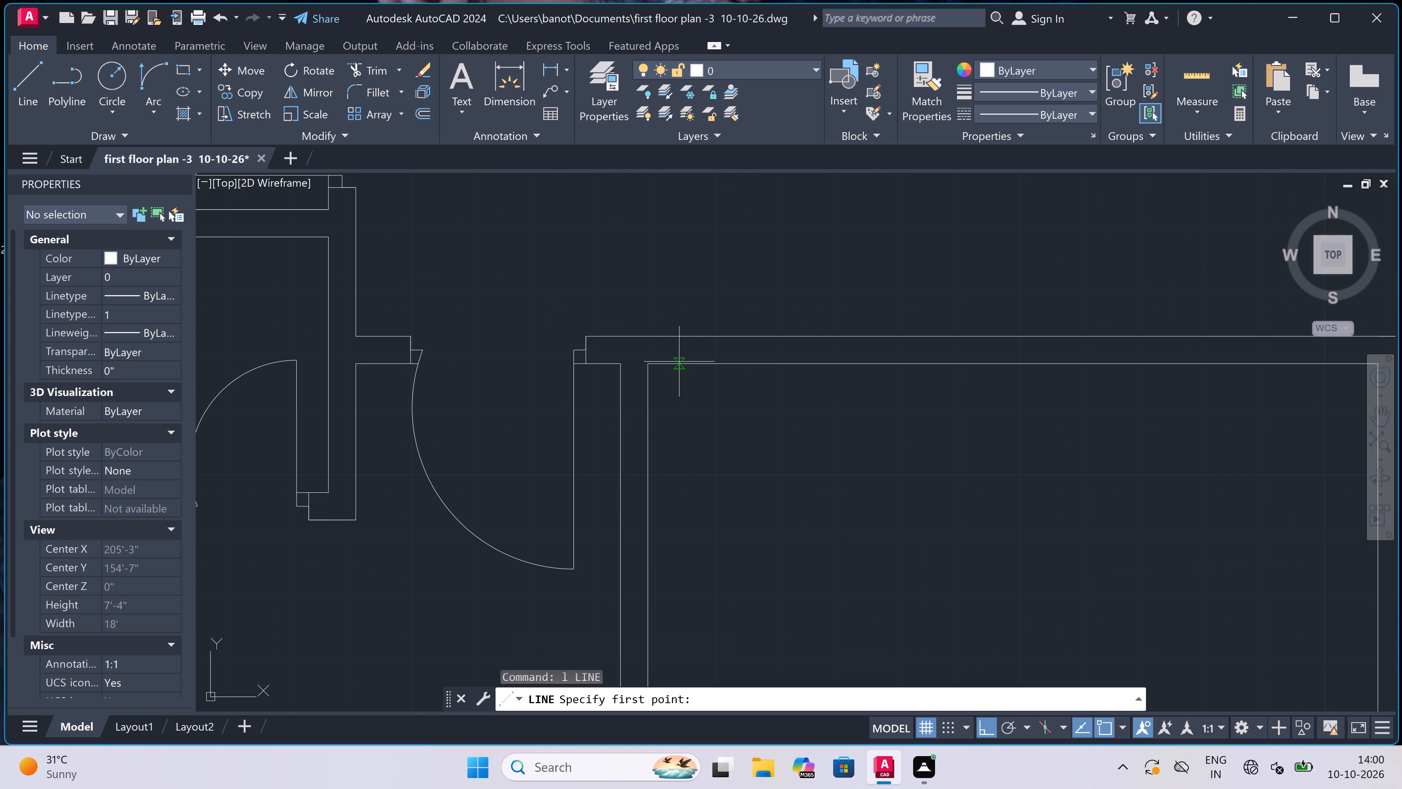
{"action": "scroll", "coordinate": [678, 359], "scroll_direction": "up", "scroll_amount": 1}
{"action": "left_click", "coordinate": [676, 361]}
{"action": "left_click", "coordinate": [675, 330]}
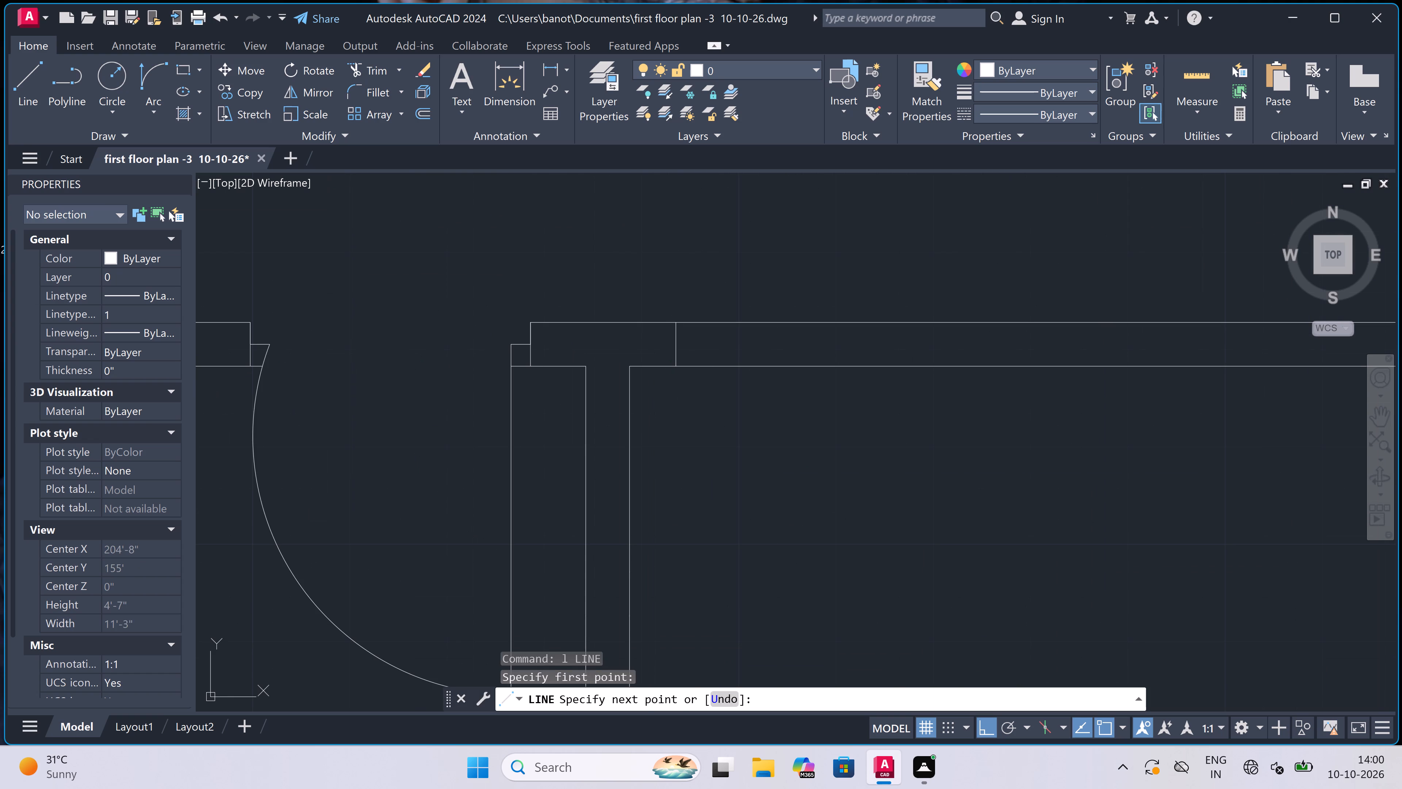
{"action": "left_click", "coordinate": [680, 346]}
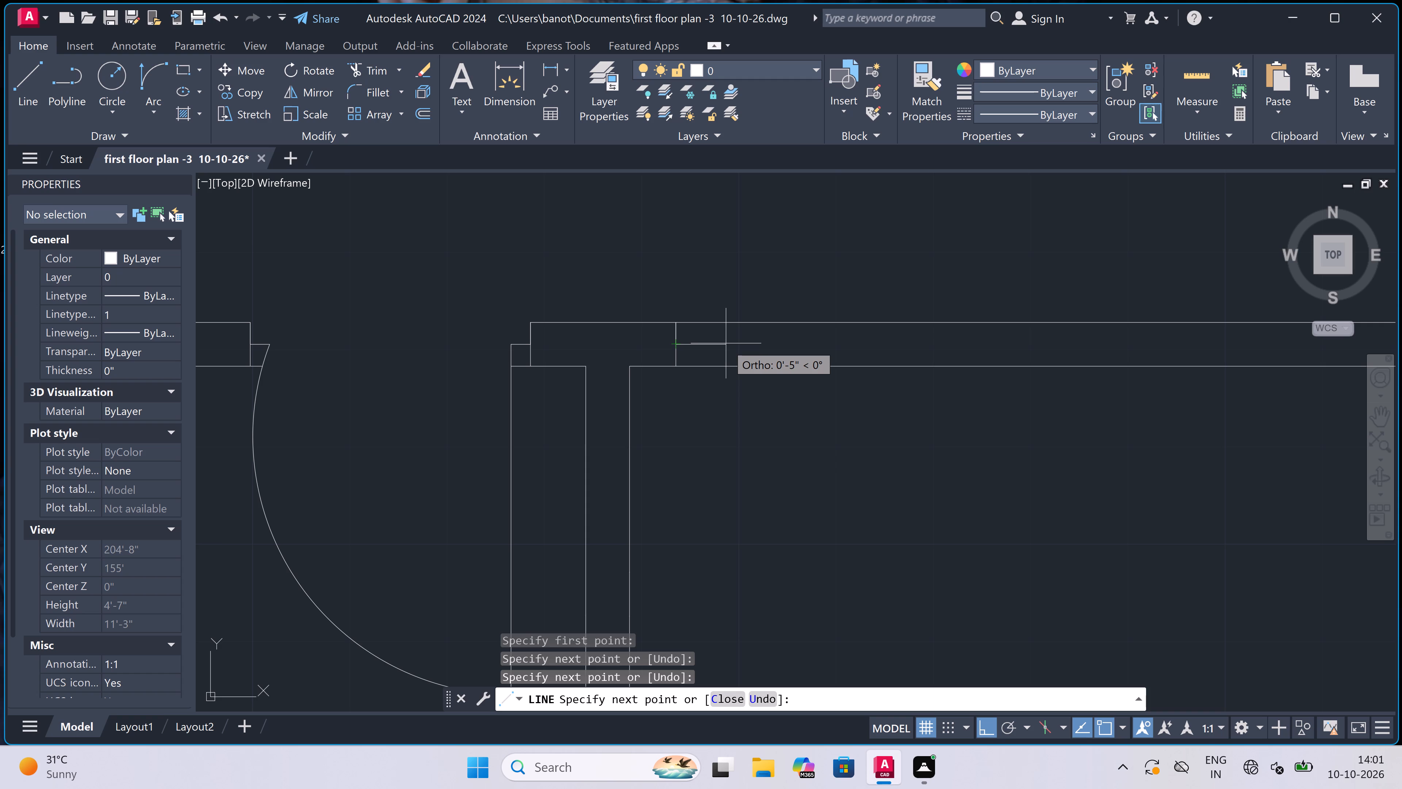
{"action": "type", "text": "2\""}
{"action": "key", "text": "space"}
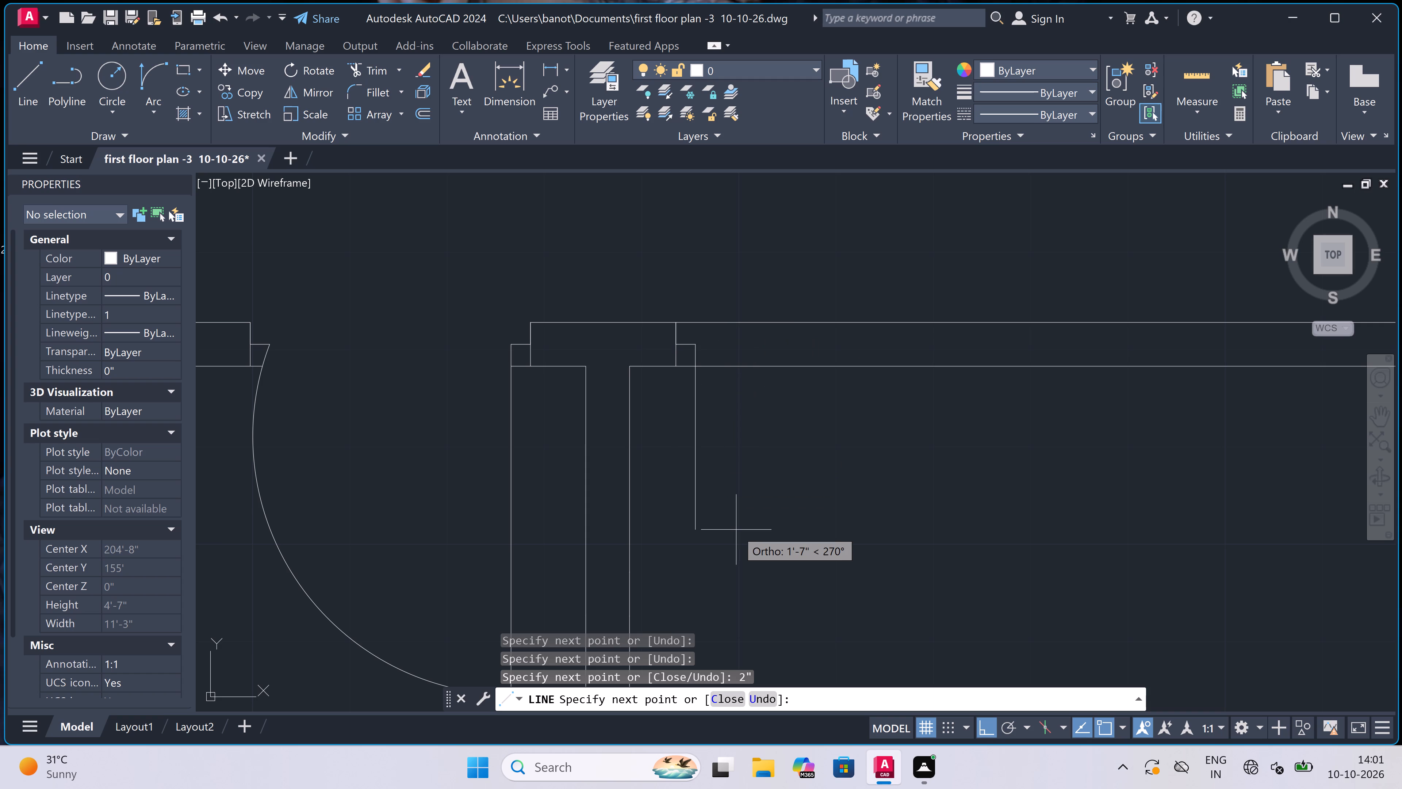
{"action": "type", "text": "3'"}
{"action": "key", "text": "space"}
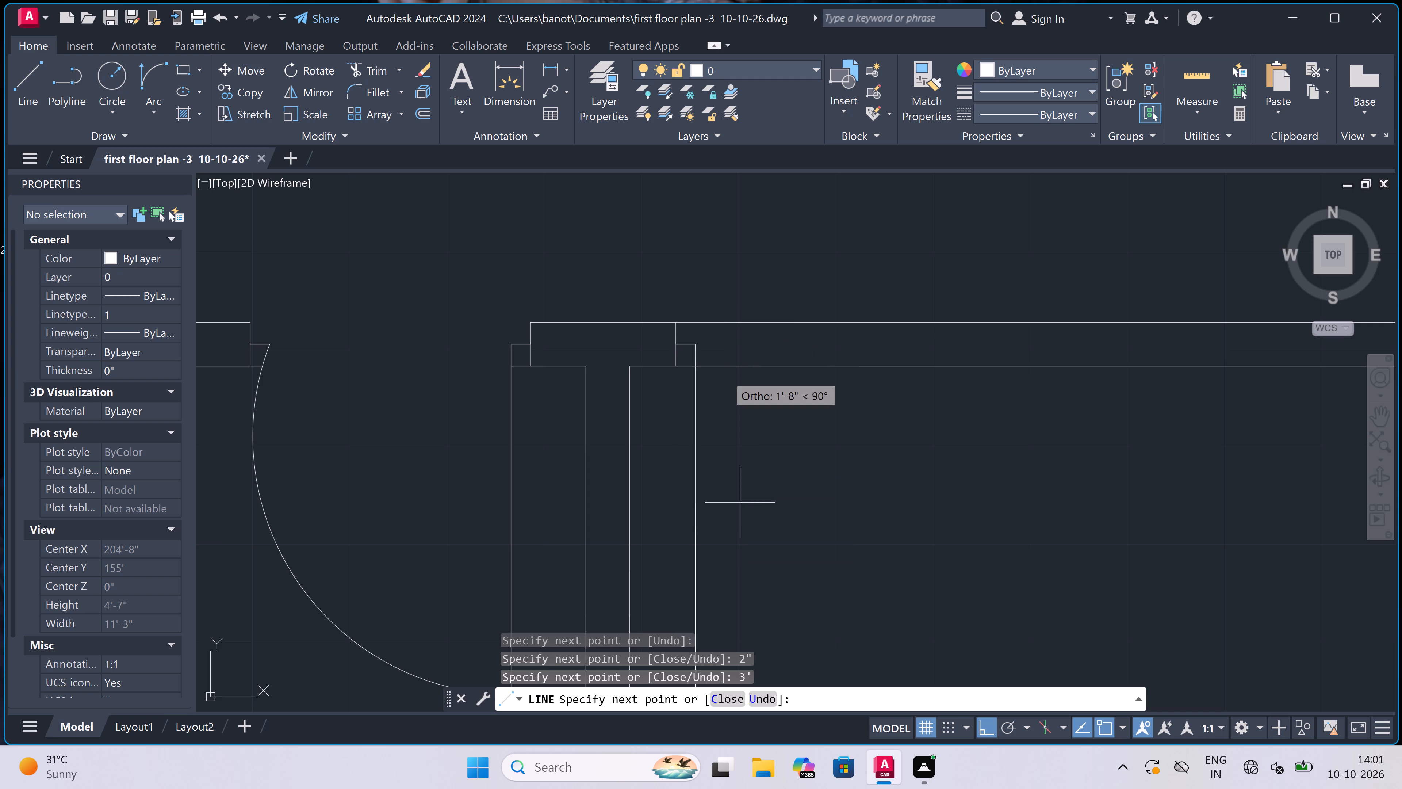
{"action": "key", "text": "Escape"}
Draw the opposite jamb across the left stair-side room's top wall, with a 2" rebate line from its midpoint toward the opening.
{"action": "scroll", "coordinate": [722, 328], "scroll_direction": "down", "scroll_amount": 3}
{"action": "scroll", "coordinate": [747, 348], "scroll_direction": "up", "scroll_amount": 2}
{"action": "key", "text": "space"}
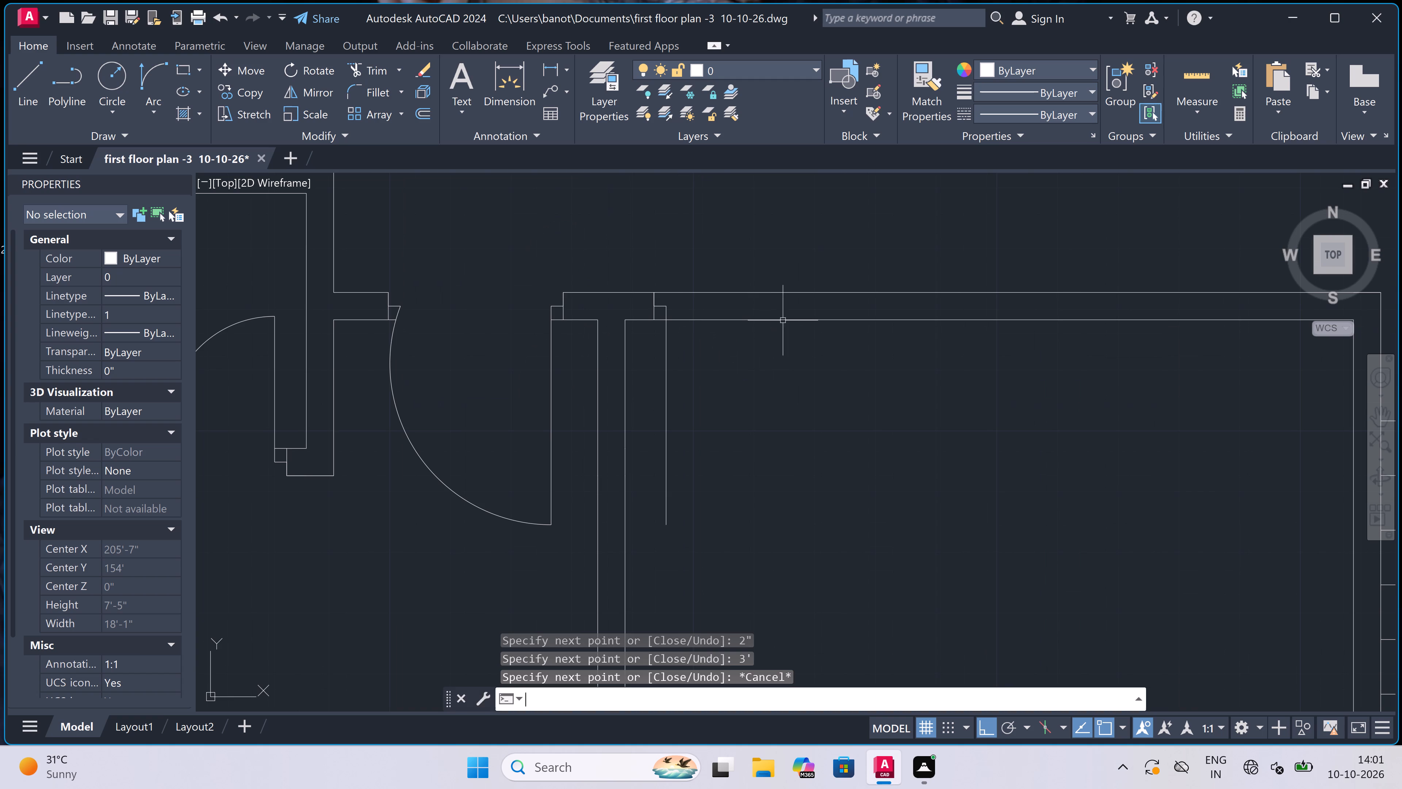
{"action": "left_click", "coordinate": [841, 322]}
{"action": "left_click", "coordinate": [843, 294]}
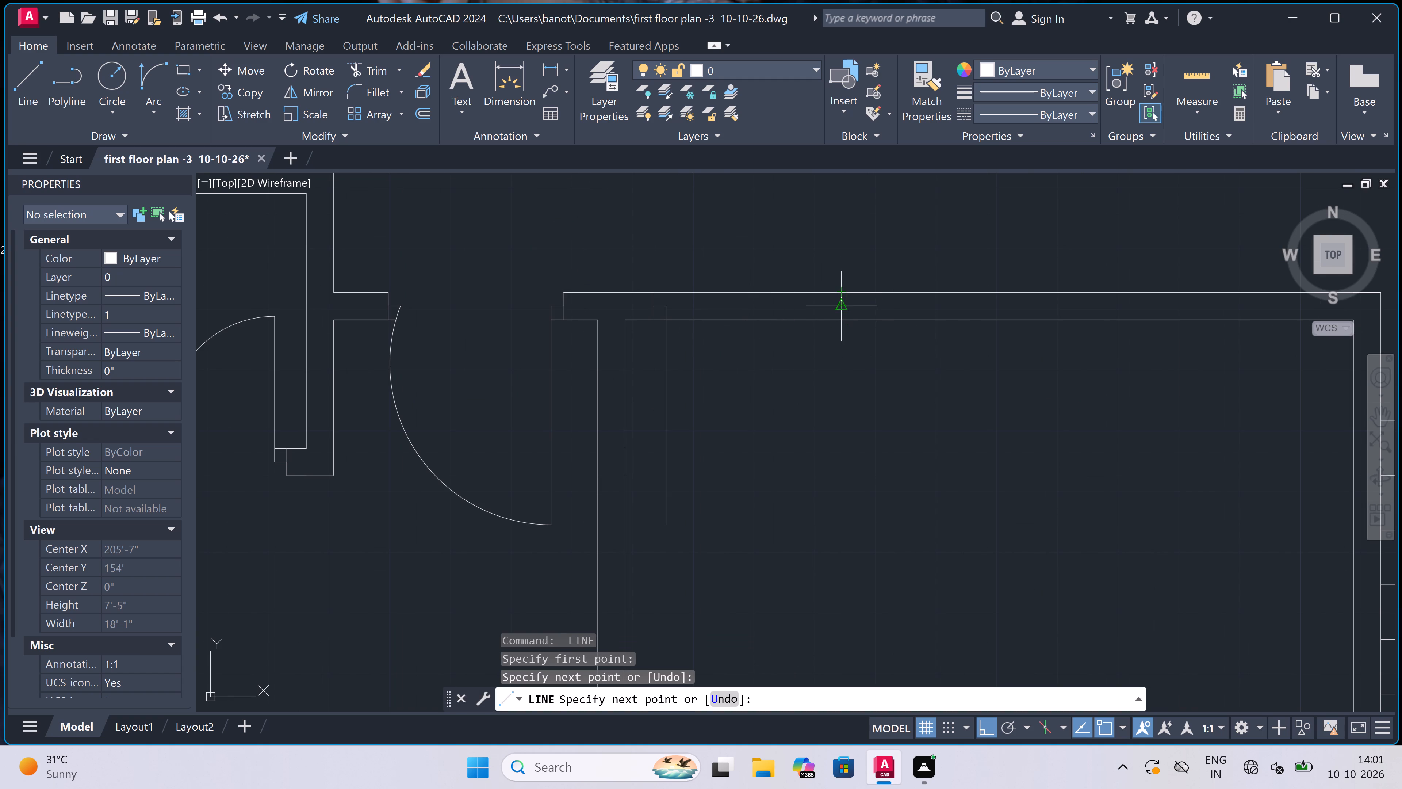
{"action": "left_click", "coordinate": [846, 304]}
{"action": "type", "text": "2\""}
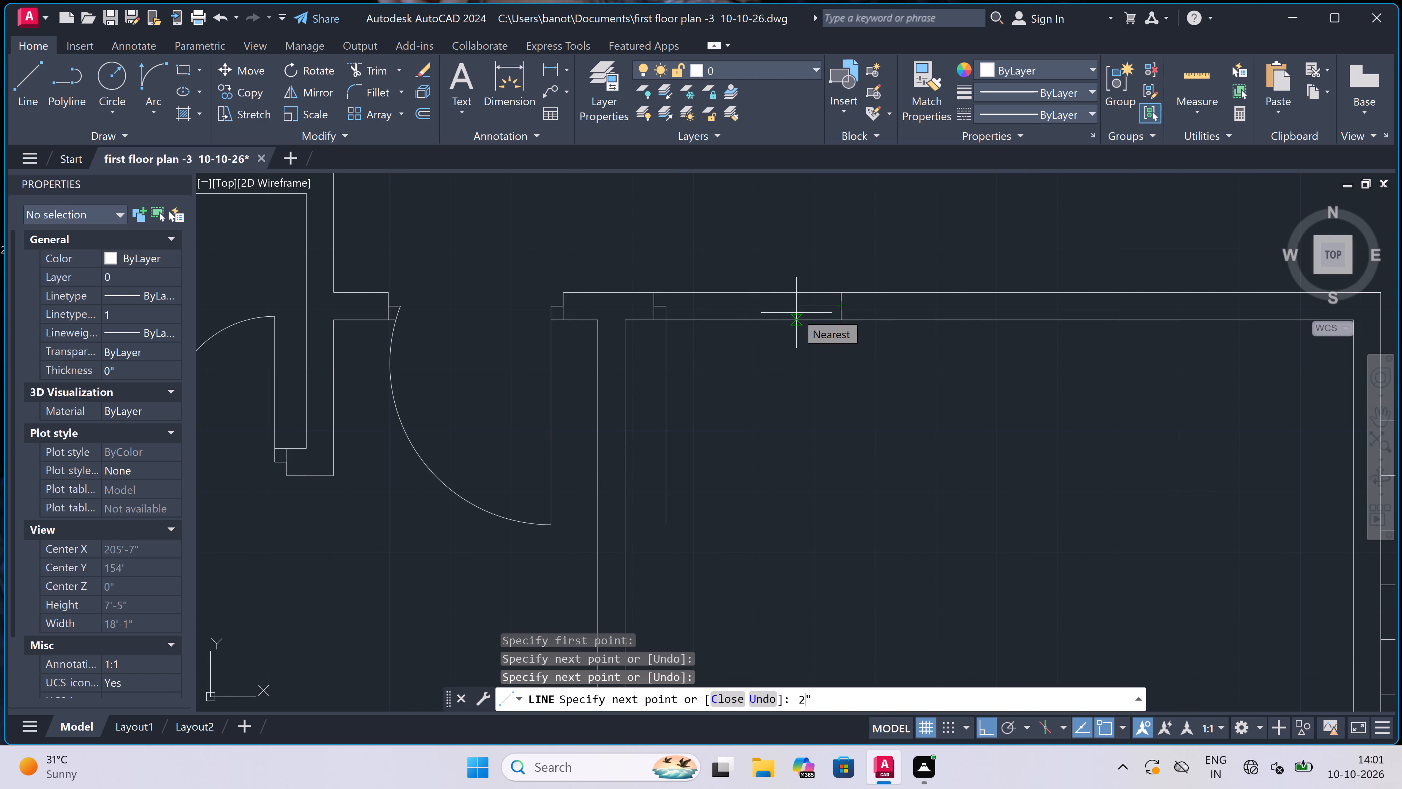
{"action": "key", "text": "space"}
{"action": "key", "text": "Escape"}
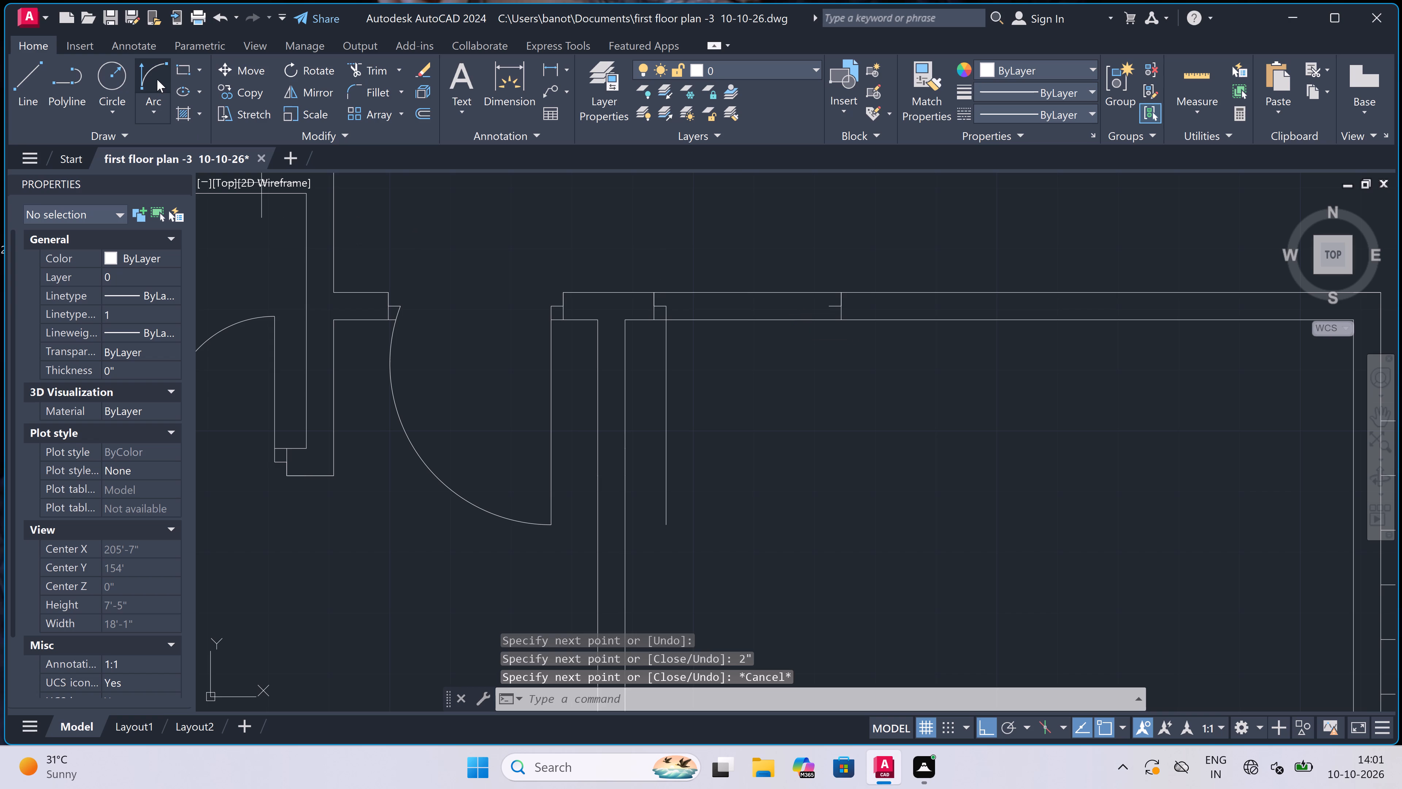
Draw the door swing arc from the new leaf's free end to the opposite rebate line using start, end, direction.
{"action": "left_click", "coordinate": [157, 77]}
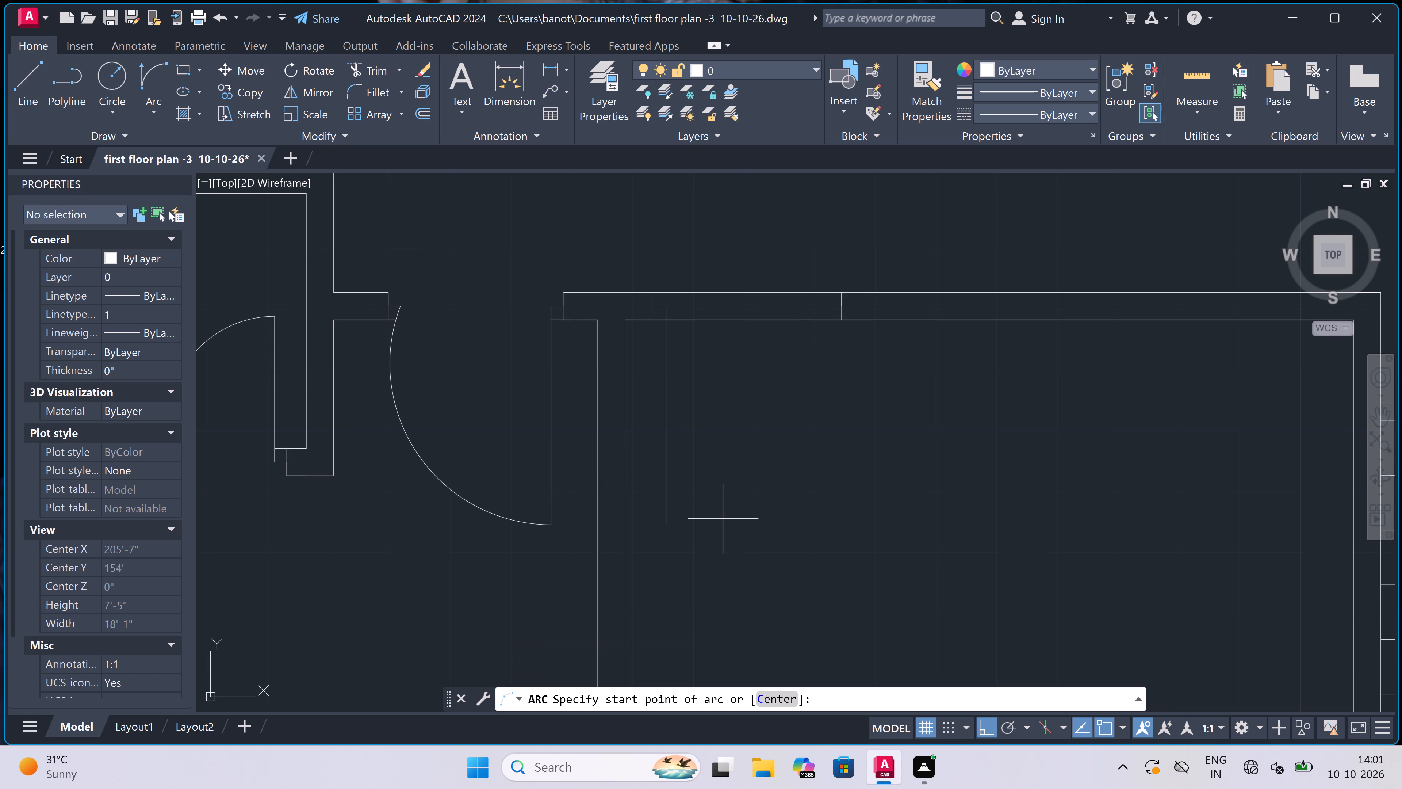
{"action": "left_click", "coordinate": [668, 520]}
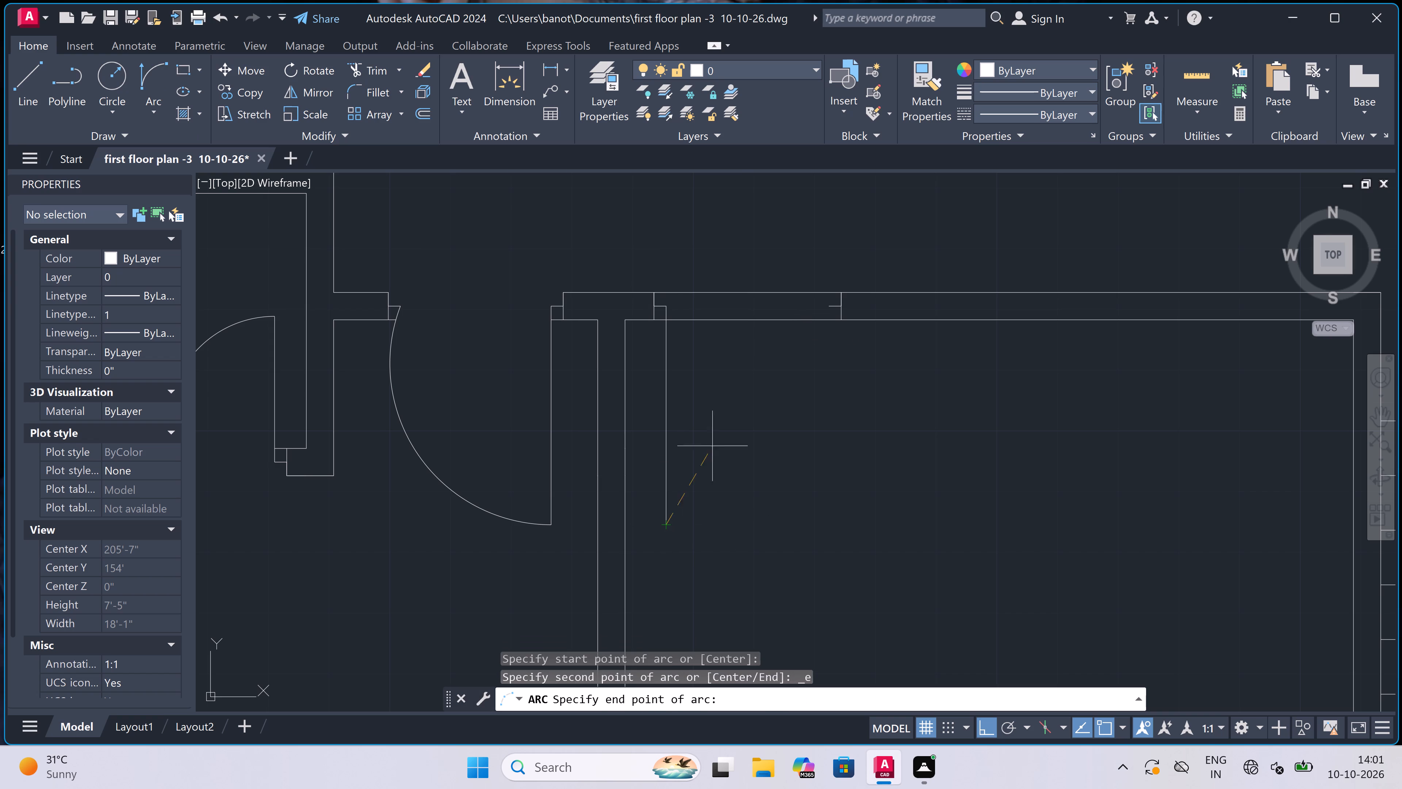
{"action": "left_click", "coordinate": [827, 307]}
{"action": "left_click", "coordinate": [859, 447]}
Trim both top-wall lines between the new jambs to open the doorway of the left stair-side room.
{"action": "key", "text": "t"}
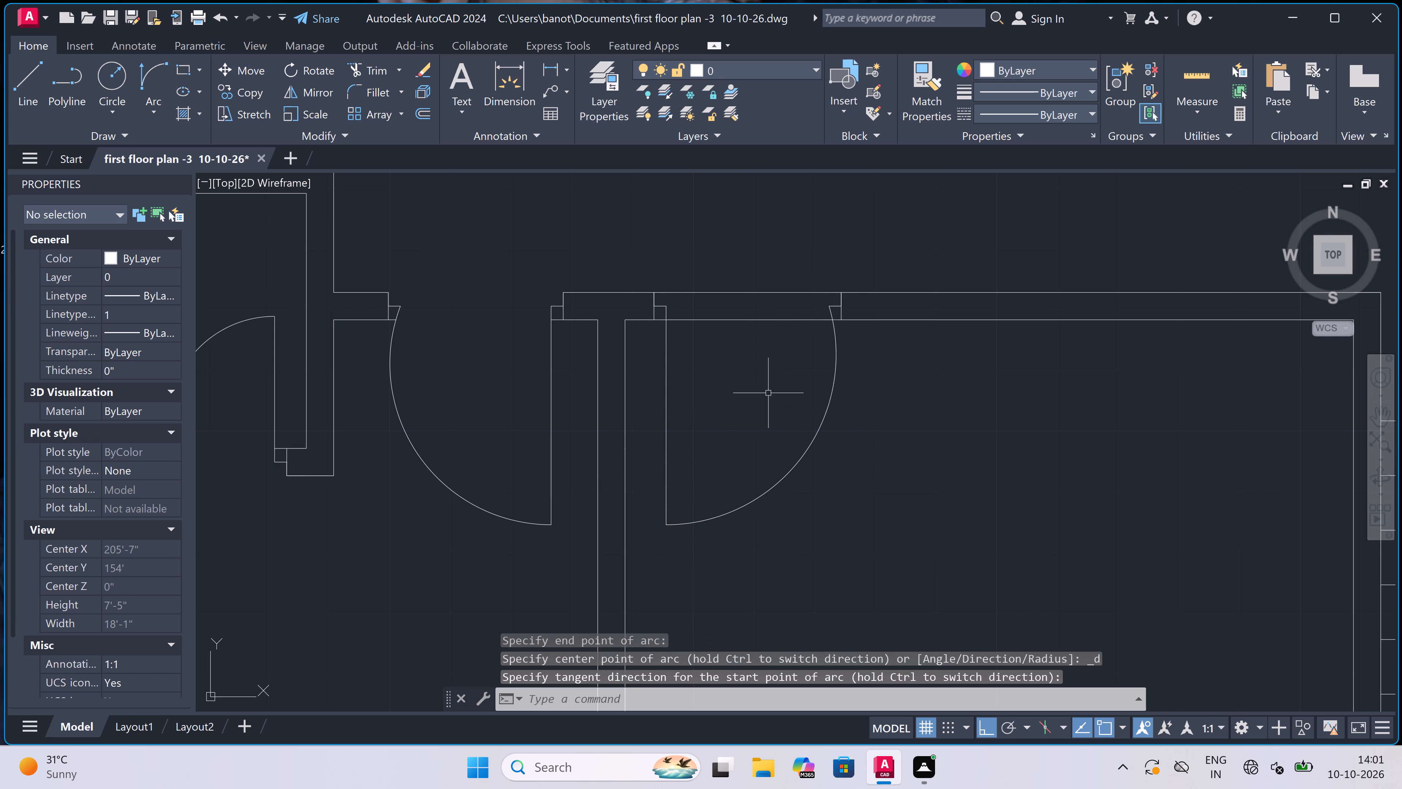
{"action": "key", "text": "r"}
{"action": "key", "text": "space"}
{"action": "double_click", "coordinate": [726, 283]}
{"action": "left_click", "coordinate": [735, 372]}
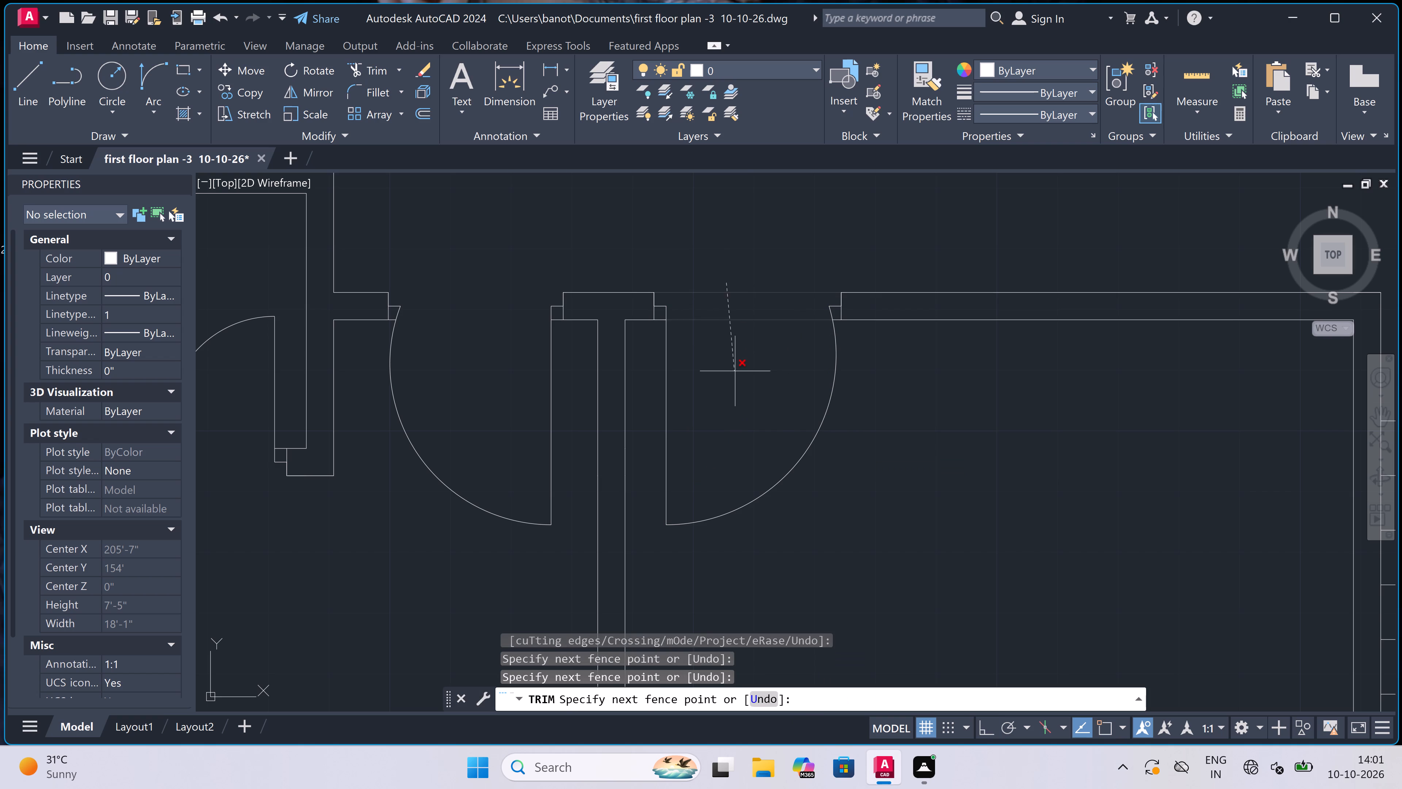
{"action": "key", "text": "Escape"}
Draw a 5' window in the left stair-side room's bottom wall between door and staircase, with end lines and a centre line.
{"action": "scroll", "coordinate": [739, 350], "scroll_direction": "down", "scroll_amount": 5}
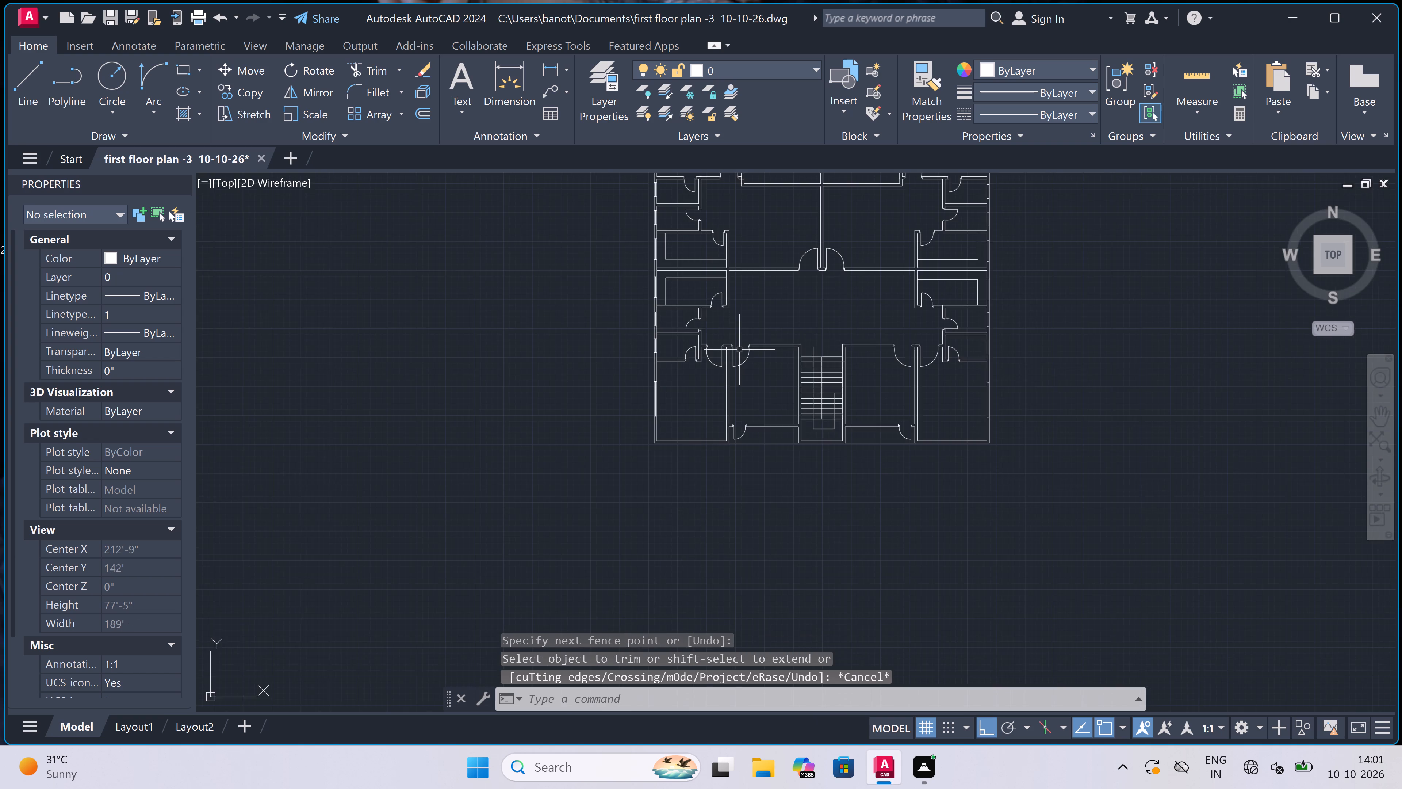
{"action": "scroll", "coordinate": [739, 350], "scroll_direction": "up", "scroll_amount": 3}
{"action": "scroll", "coordinate": [740, 351], "scroll_direction": "down", "scroll_amount": 2}
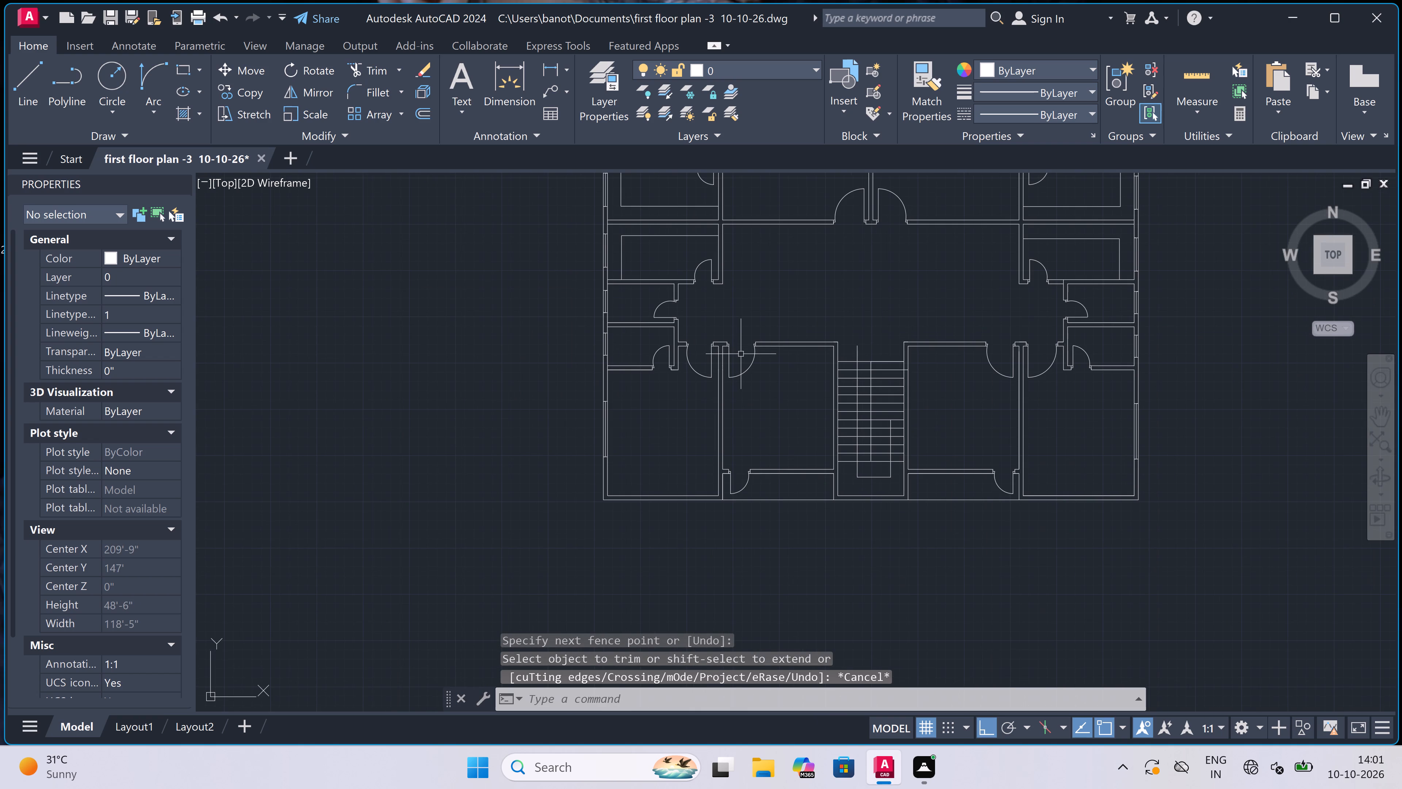
{"action": "scroll", "coordinate": [788, 483], "scroll_direction": "up", "scroll_amount": 2}
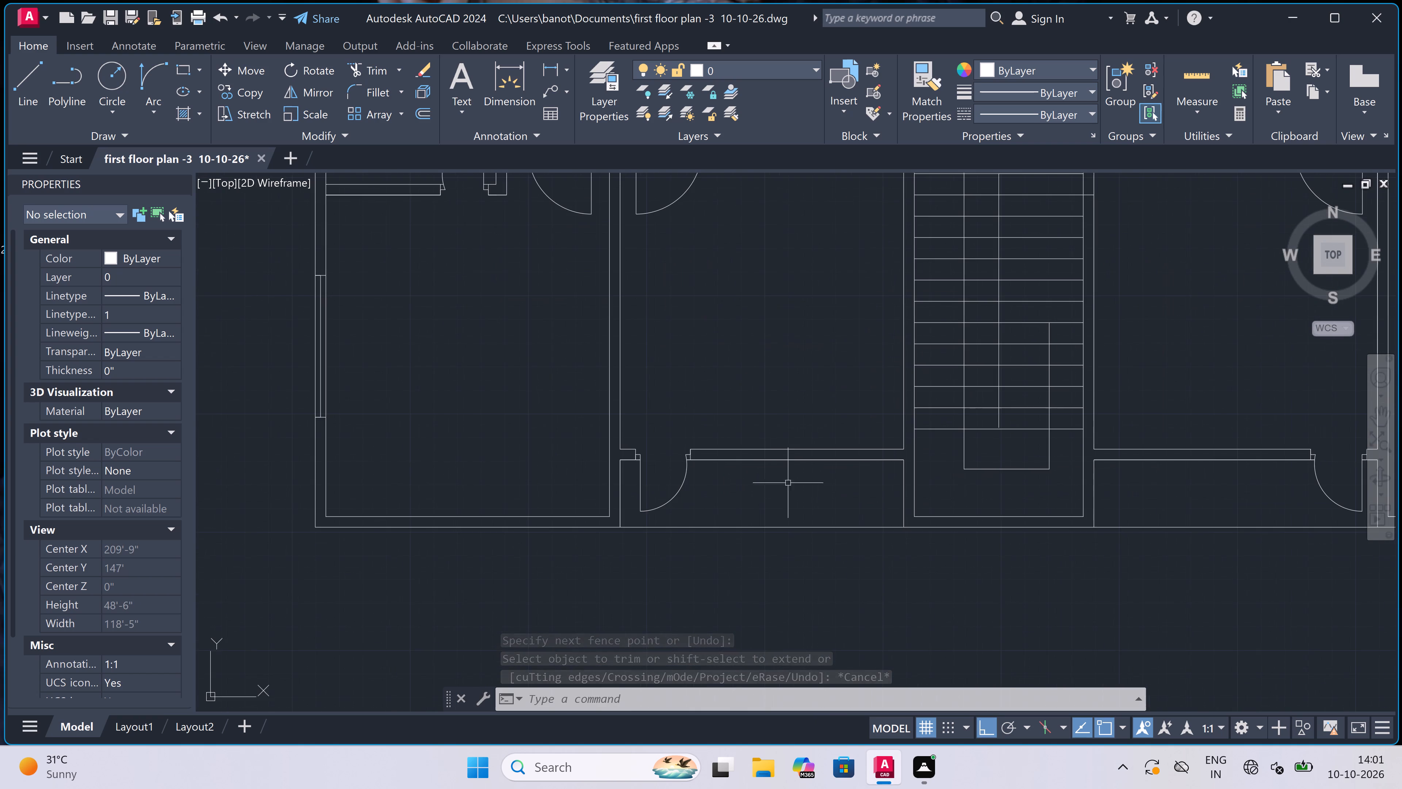
{"action": "scroll", "coordinate": [797, 437], "scroll_direction": "up", "scroll_amount": 3}
{"action": "key", "text": "l"}
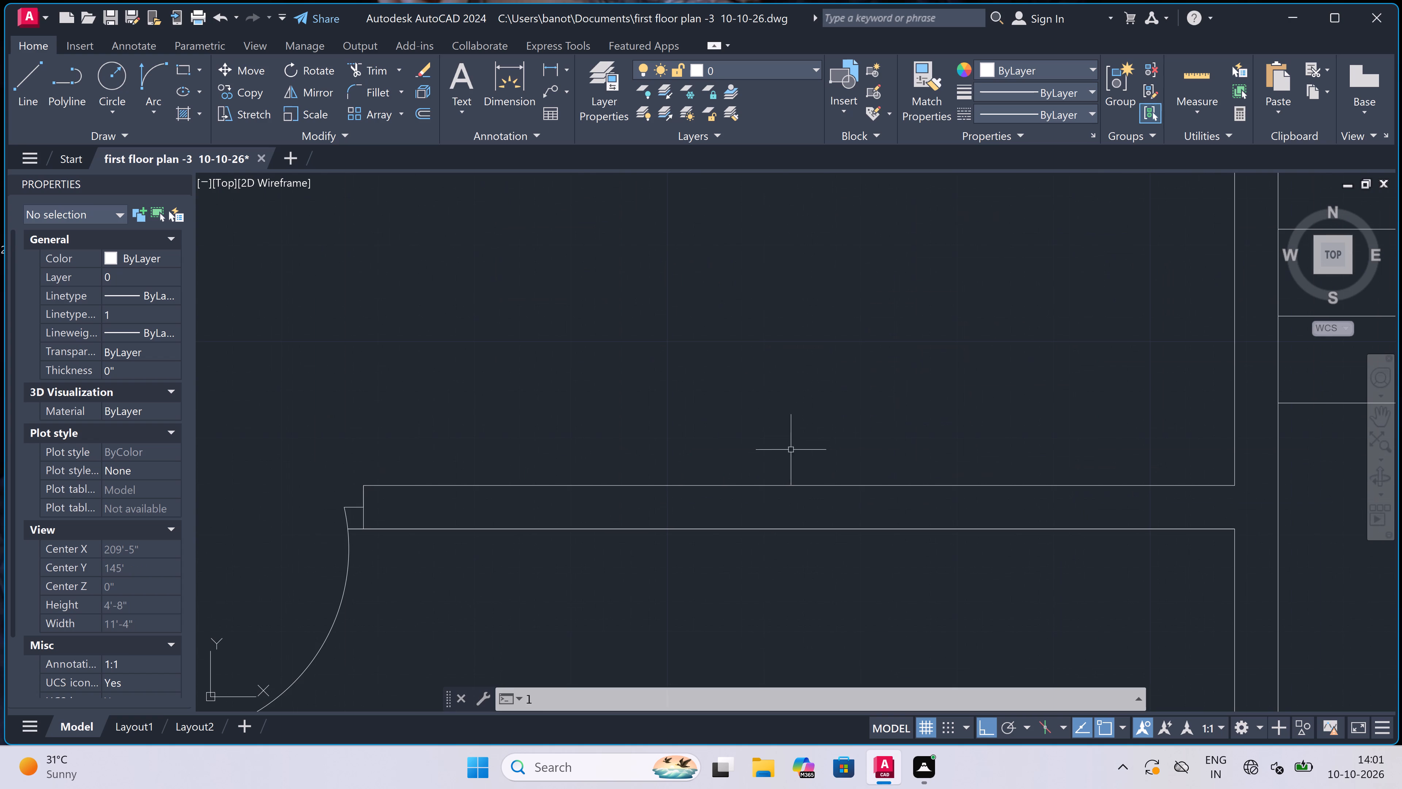
{"action": "key", "text": "space"}
{"action": "left_click", "coordinate": [562, 488]}
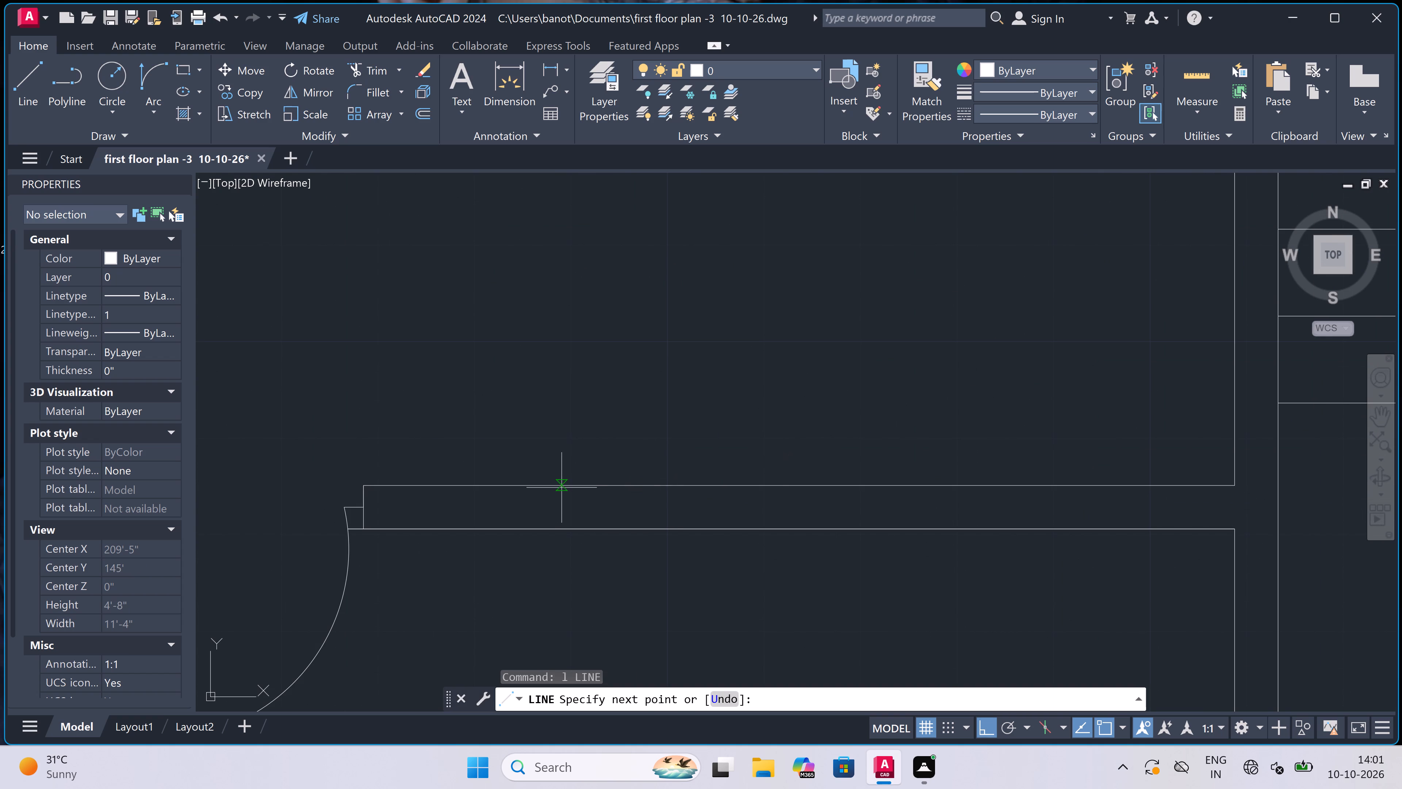
{"action": "double_click", "coordinate": [562, 525]}
{"action": "left_click", "coordinate": [562, 506]}
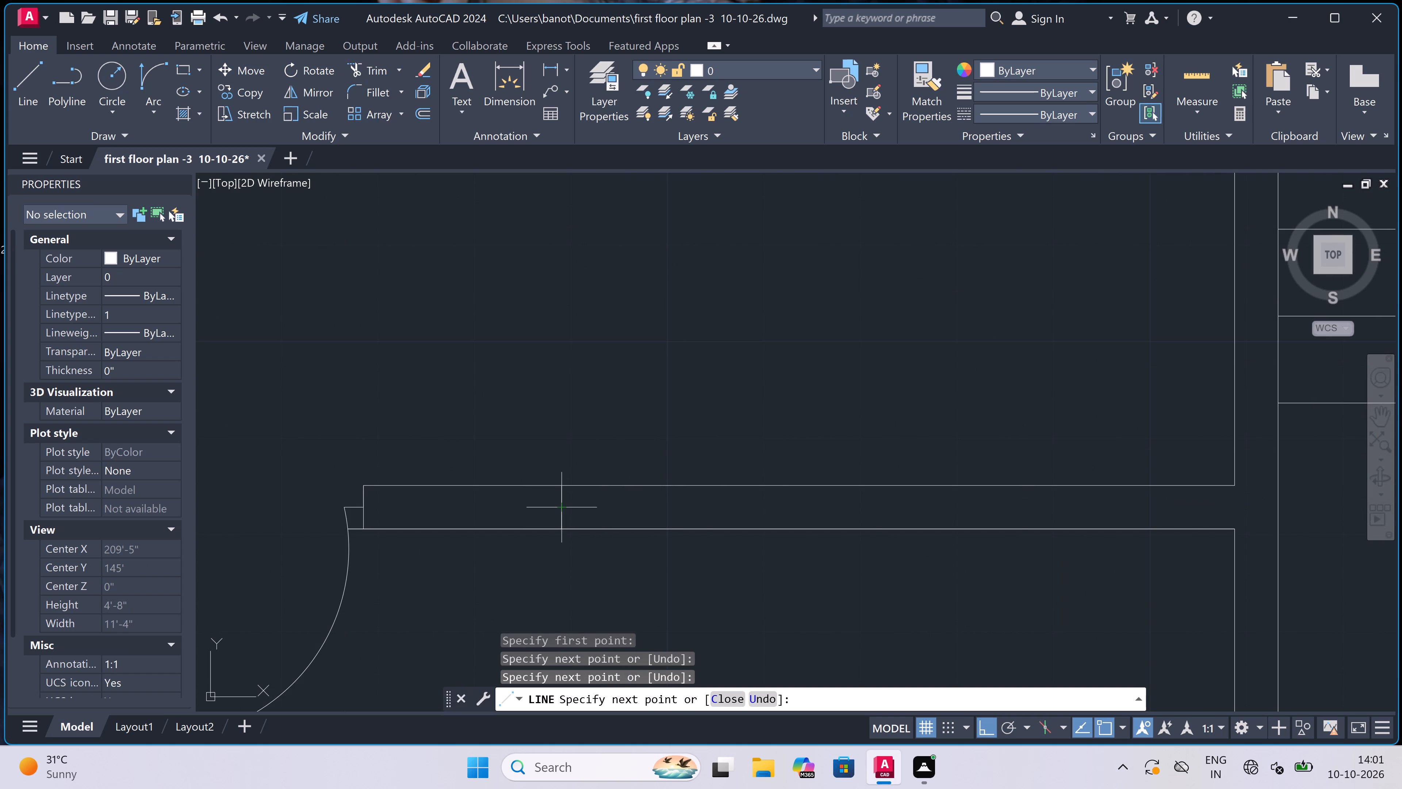
{"action": "key", "text": "4"}
{"action": "key", "text": "BackSpace"}
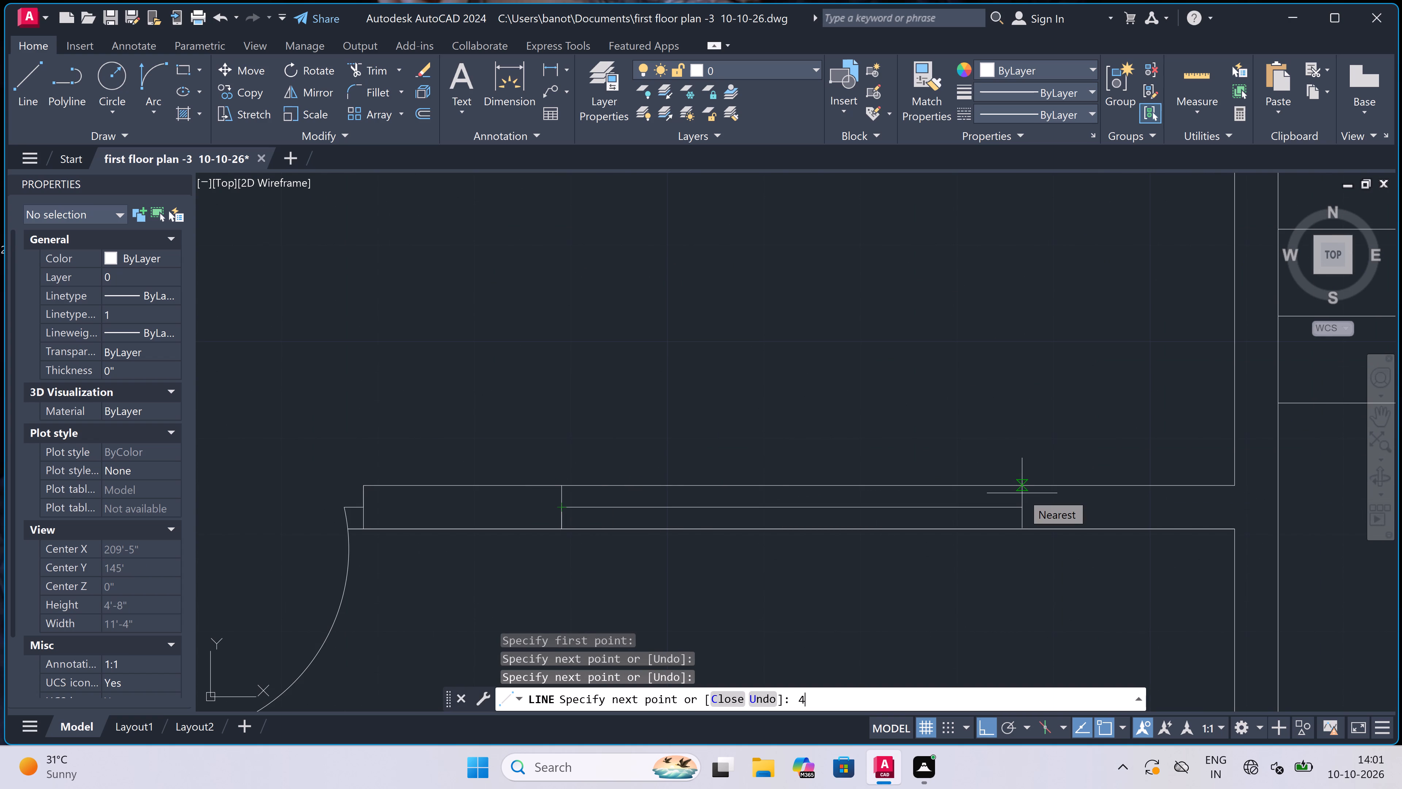
{"action": "type", "text": "5'"}
{"action": "key", "text": "space"}
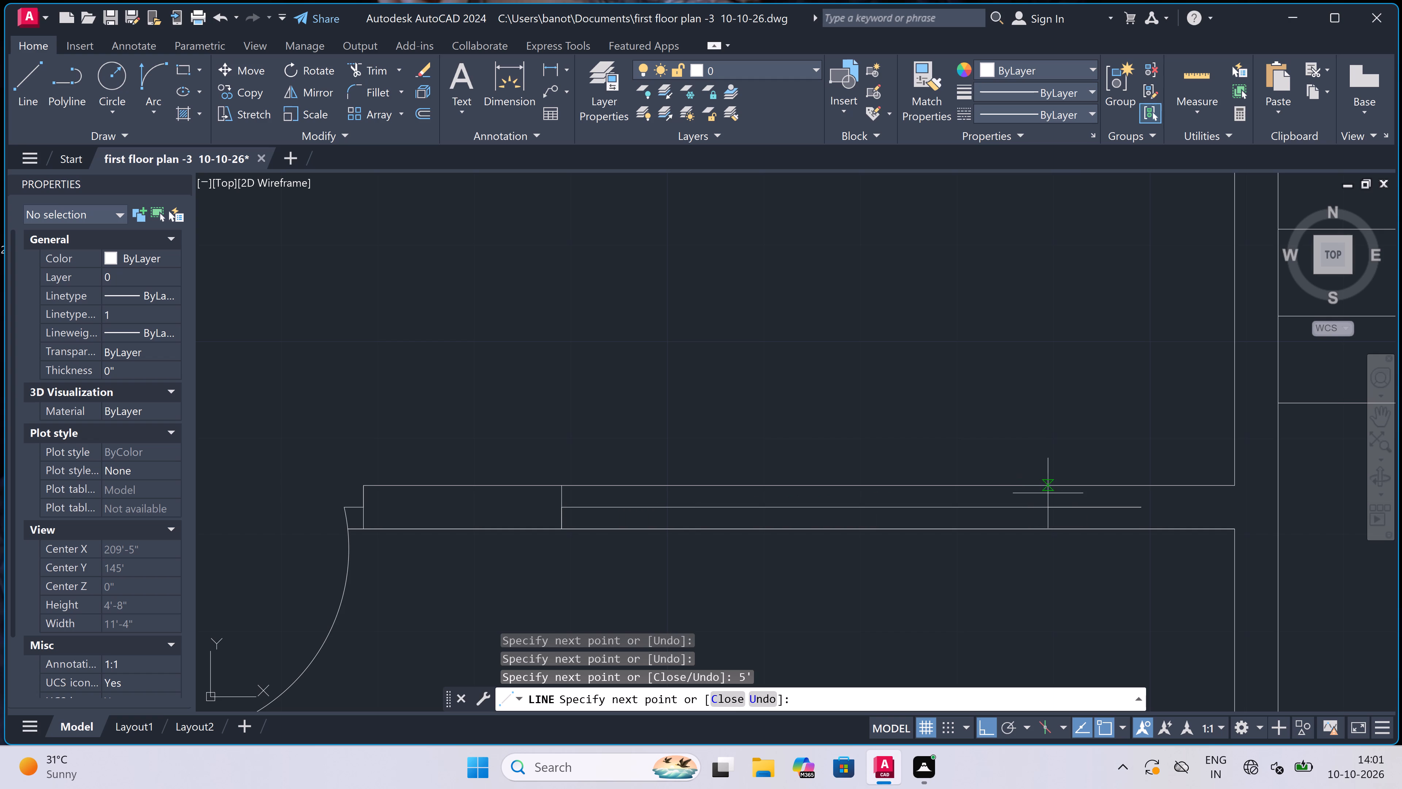
{"action": "left_click", "coordinate": [1138, 490]}
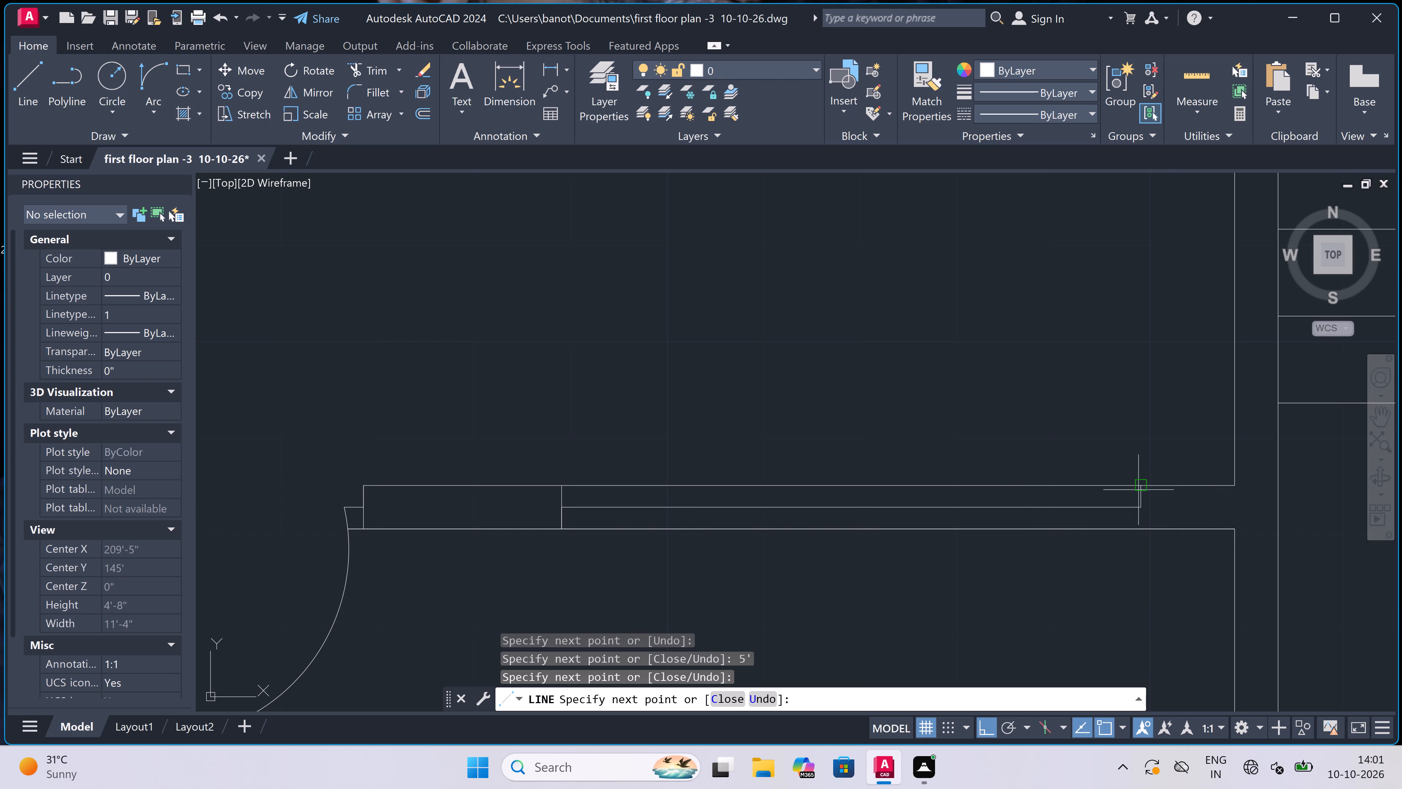
{"action": "left_click", "coordinate": [1145, 529]}
{"action": "key", "text": "Escape"}
Draw a 5' window in the right stair-side room's bottom wall, starting near the staircase, with end lines and a centre line.
{"action": "scroll", "coordinate": [741, 493], "scroll_direction": "down", "scroll_amount": 2}
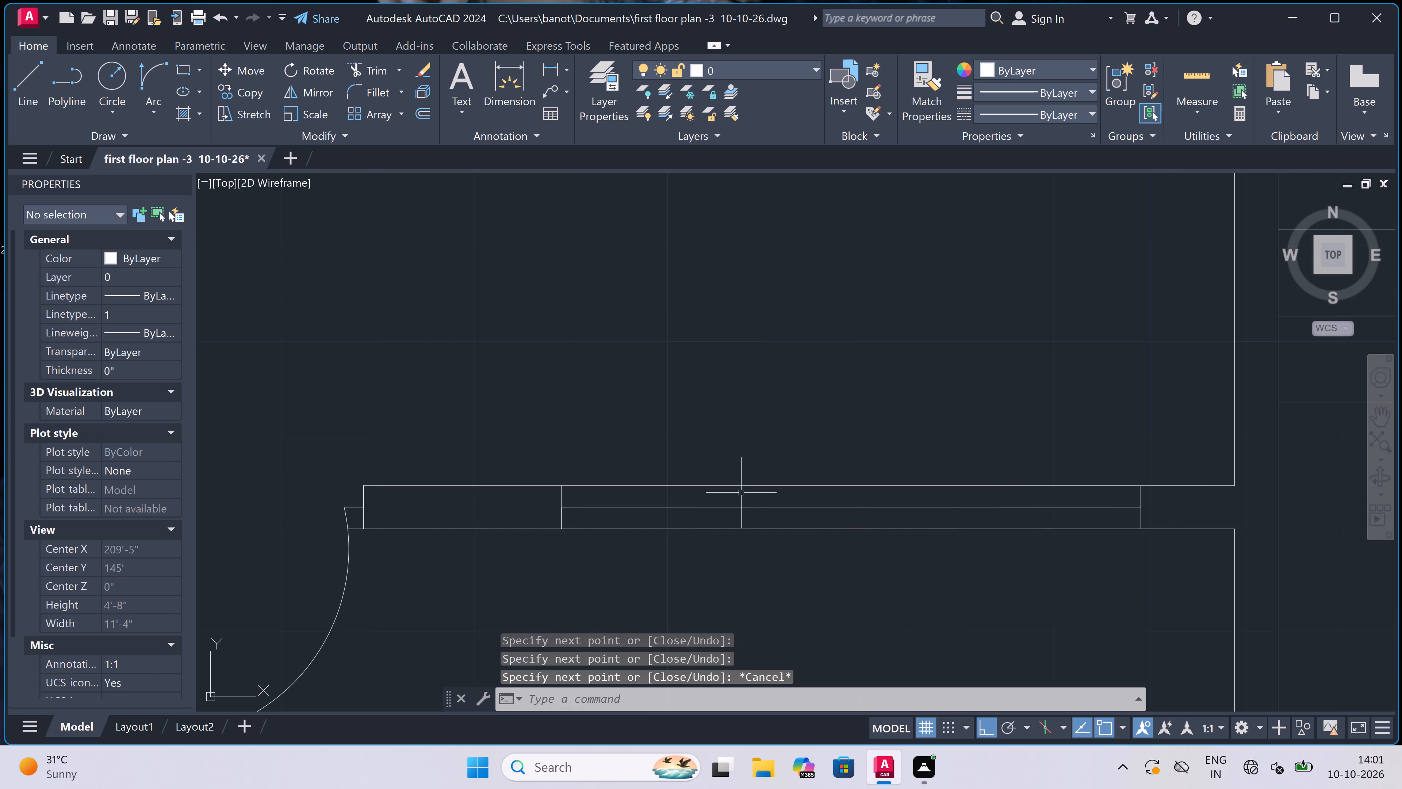
{"action": "scroll", "coordinate": [741, 492], "scroll_direction": "down", "scroll_amount": 5}
{"action": "scroll", "coordinate": [822, 488], "scroll_direction": "up", "scroll_amount": 3}
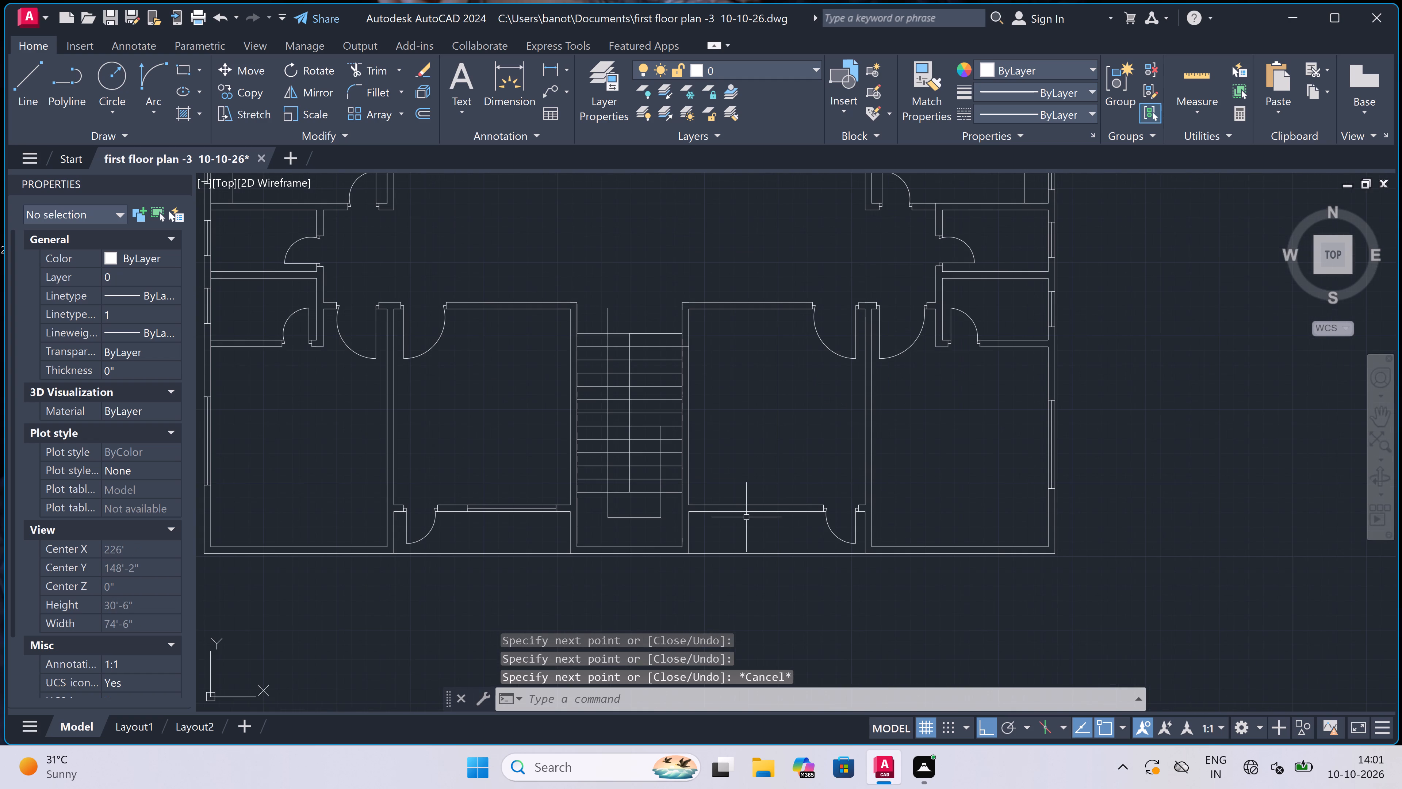
{"action": "scroll", "coordinate": [686, 516], "scroll_direction": "up", "scroll_amount": 2}
{"action": "key", "text": "space"}
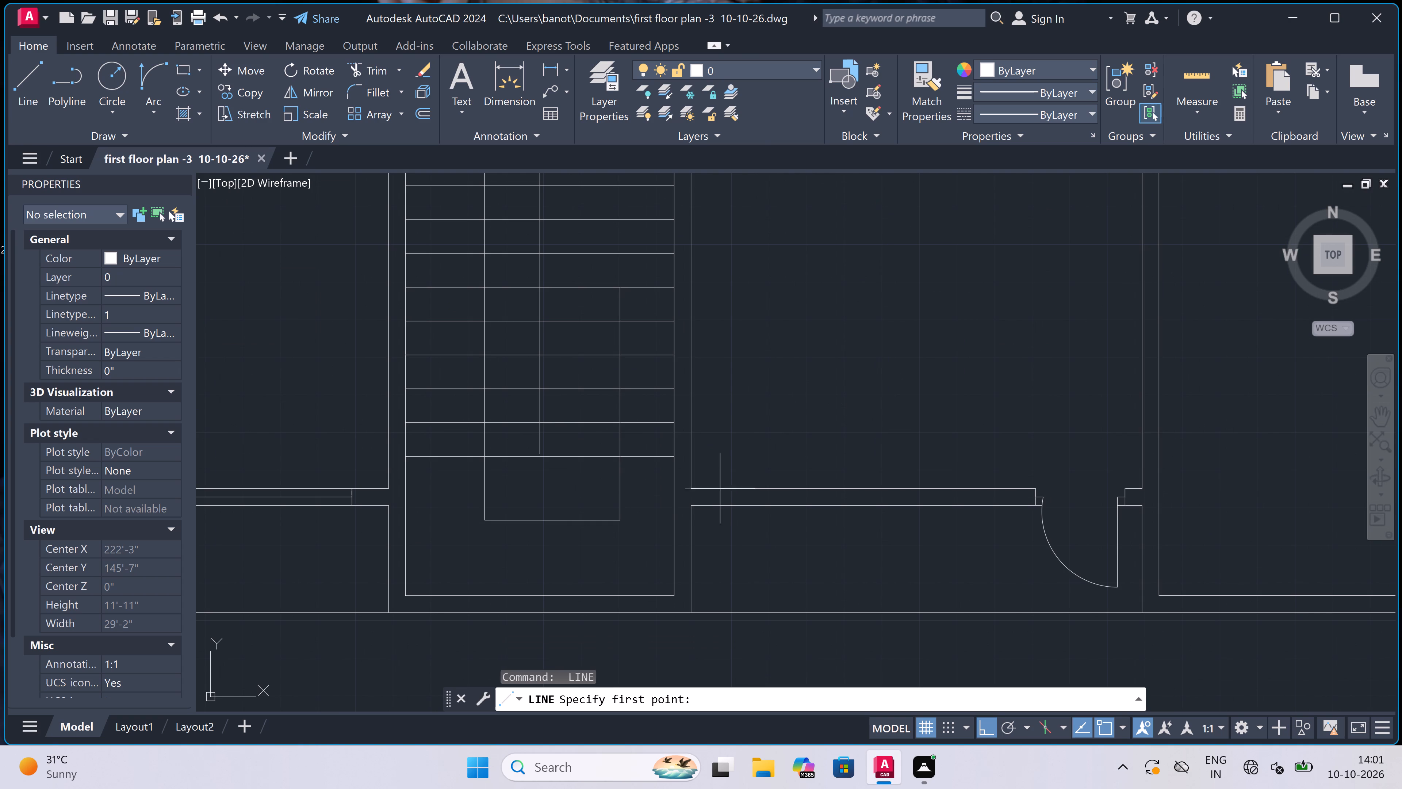
{"action": "left_click", "coordinate": [728, 487]}
{"action": "scroll", "coordinate": [728, 496], "scroll_direction": "up", "scroll_amount": 2}
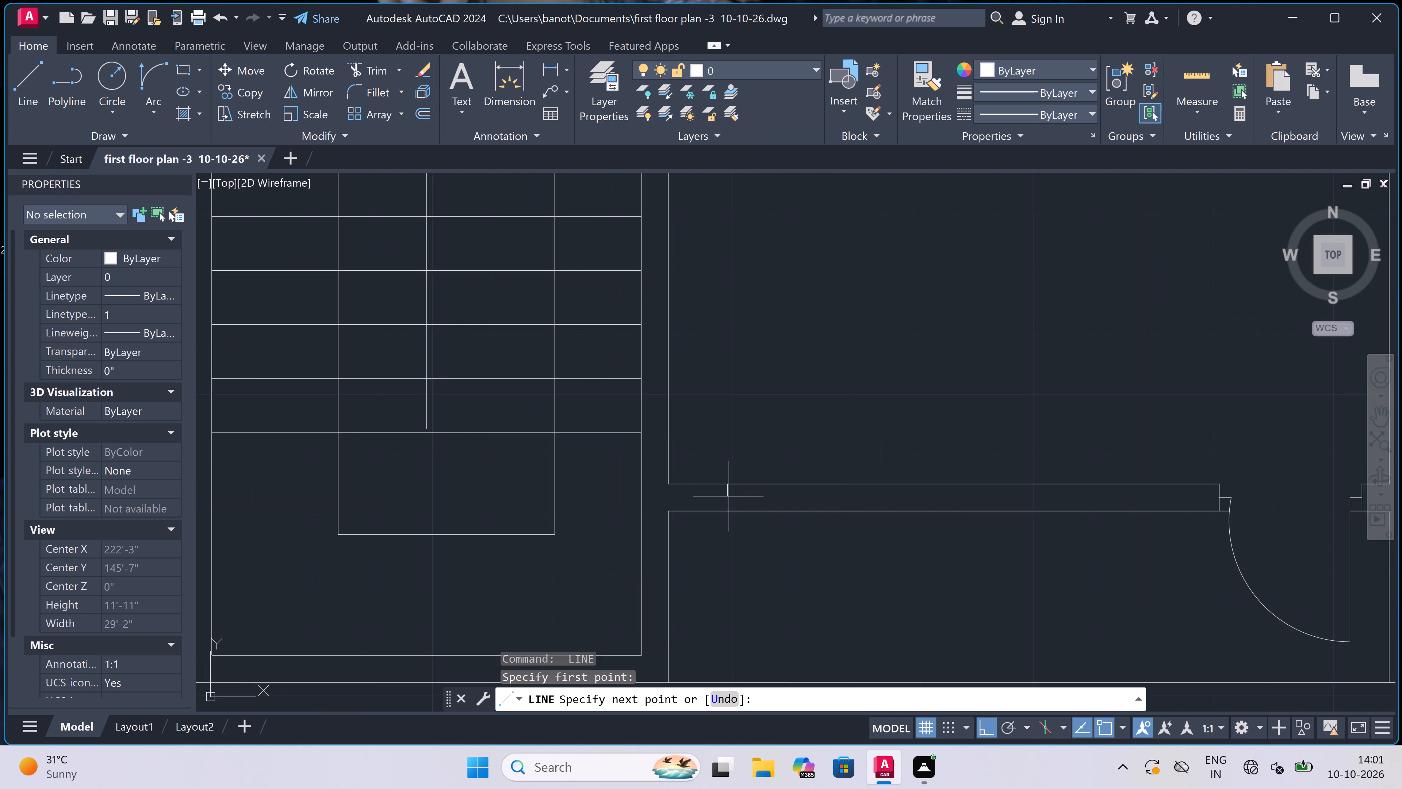
{"action": "double_click", "coordinate": [729, 521]}
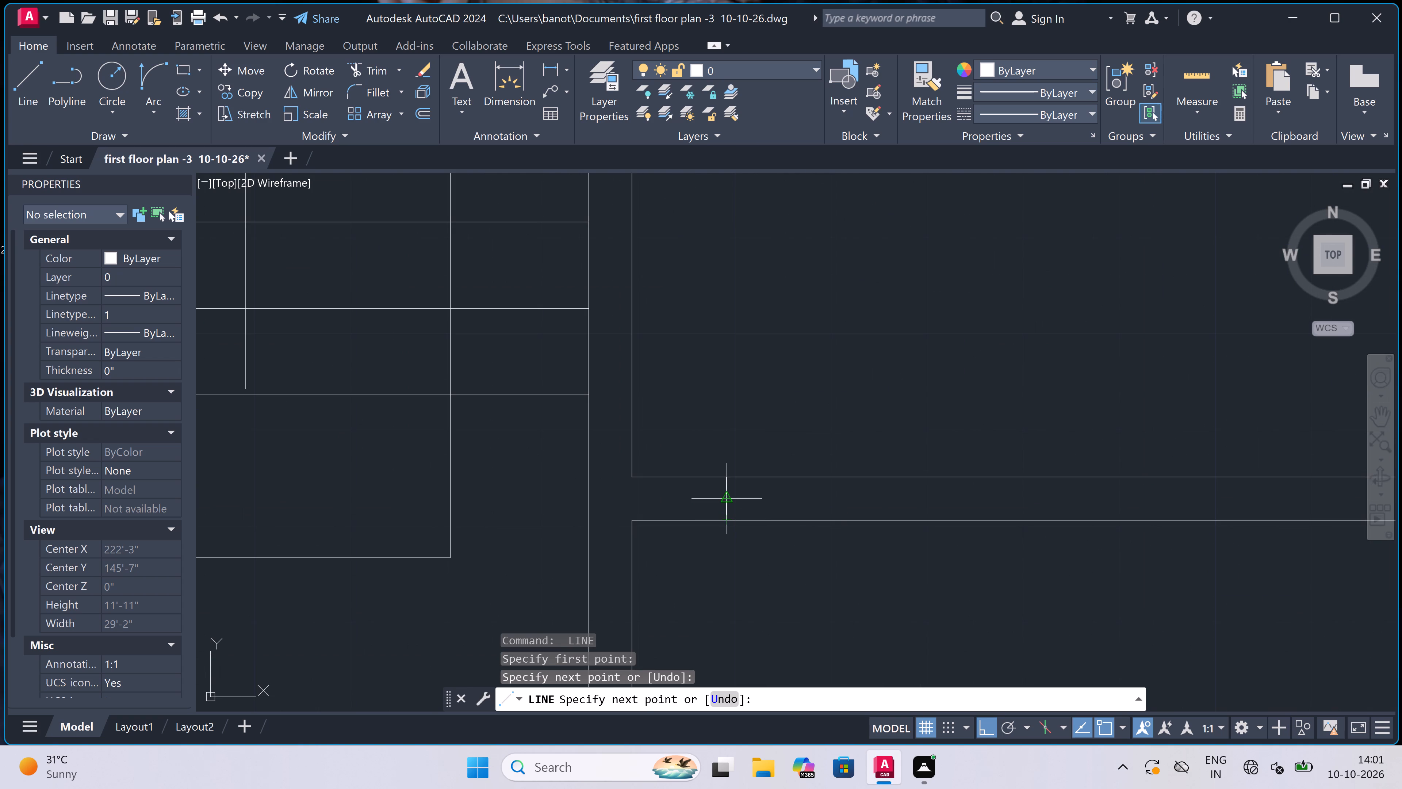
{"action": "left_click", "coordinate": [732, 496]}
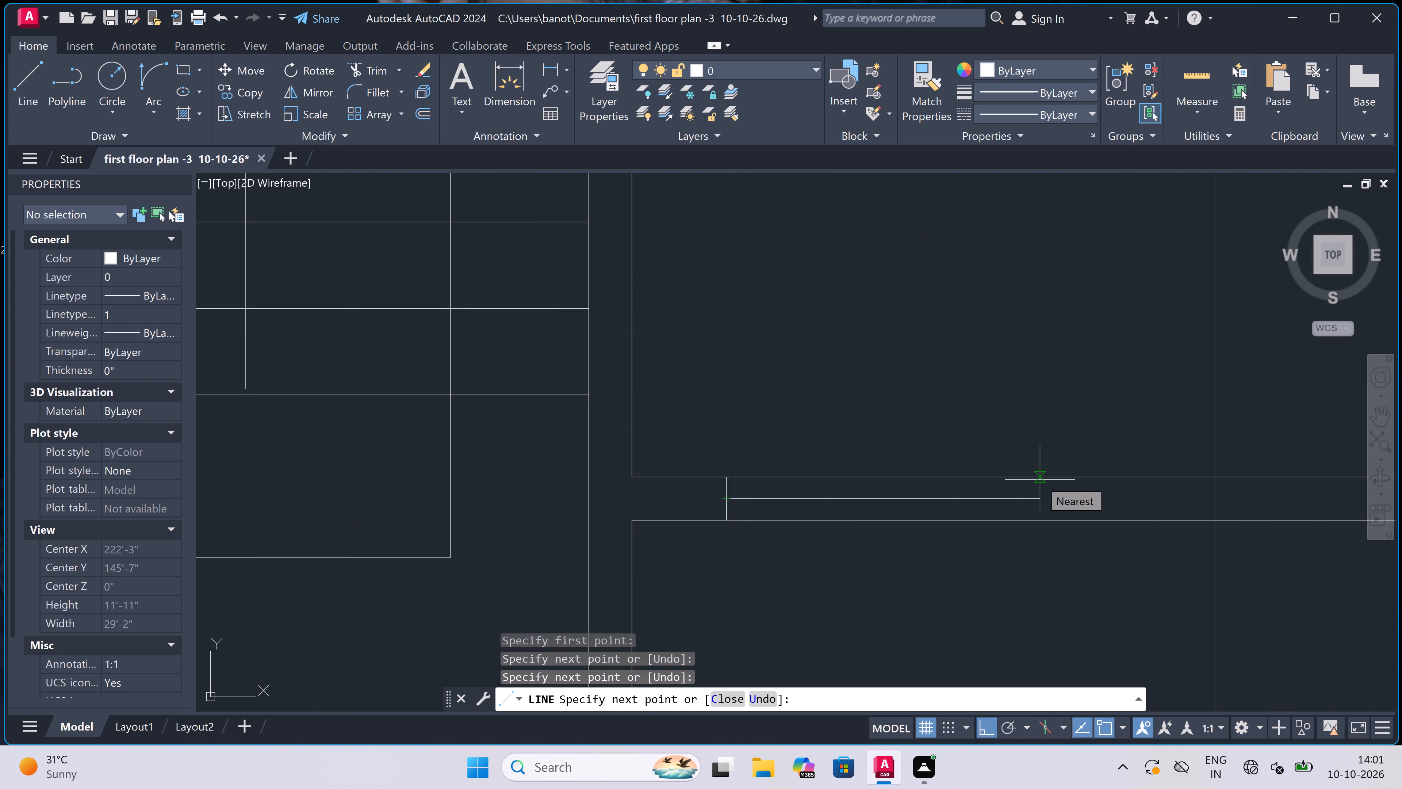
{"action": "type", "text": "5'"}
{"action": "key", "text": "space"}
{"action": "scroll", "coordinate": [1041, 481], "scroll_direction": "down", "scroll_amount": 1}
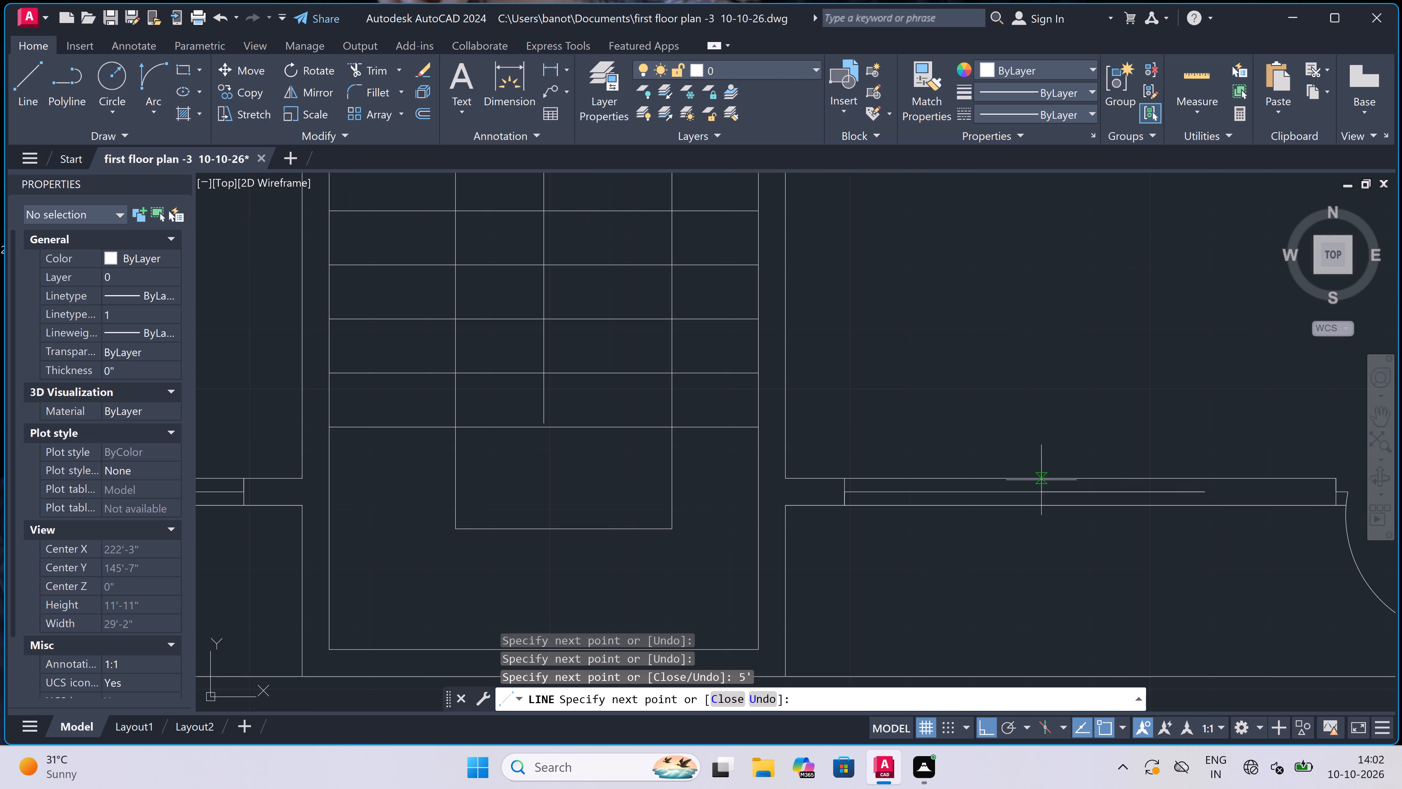
{"action": "scroll", "coordinate": [1210, 482], "scroll_direction": "up", "scroll_amount": 2}
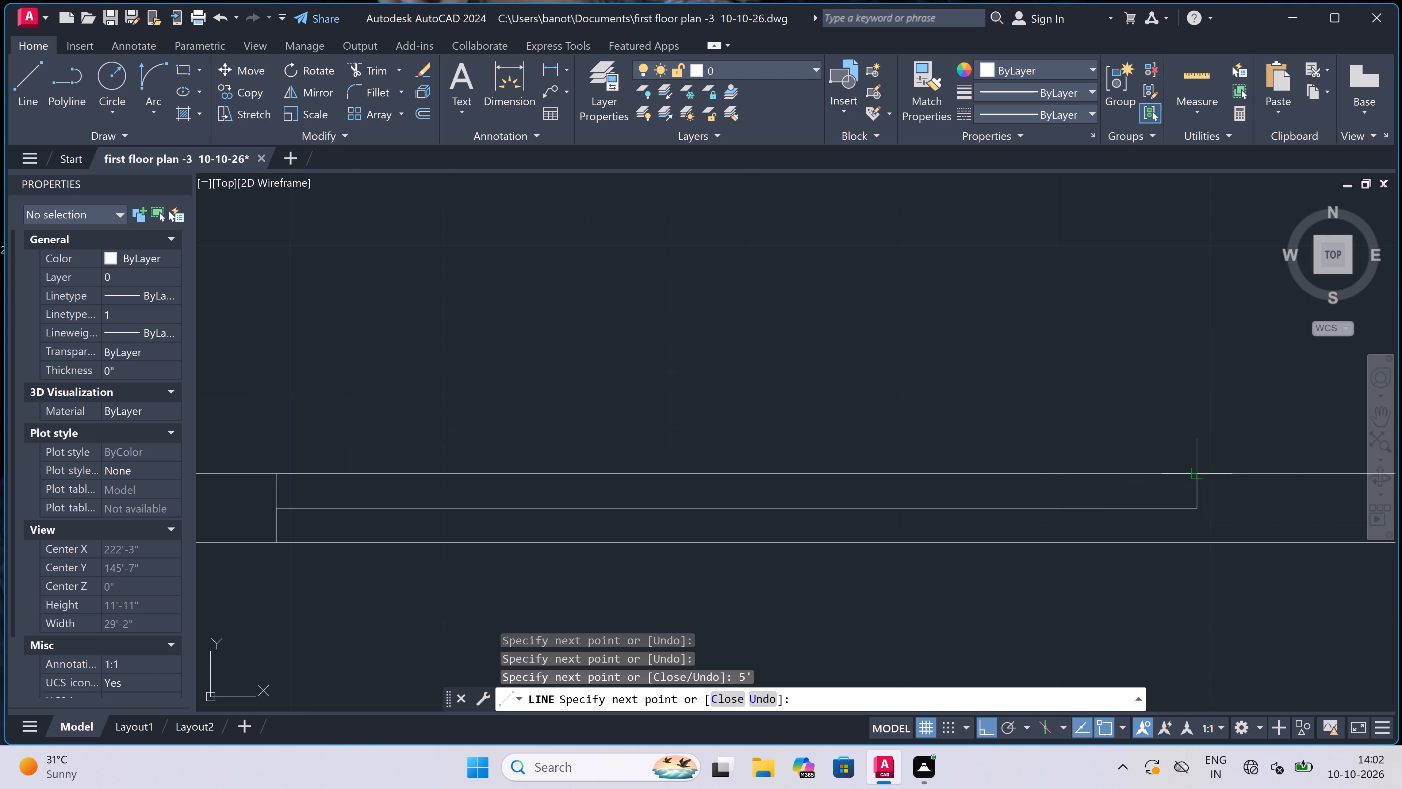
{"action": "double_click", "coordinate": [1202, 477]}
{"action": "left_click", "coordinate": [1203, 541]}
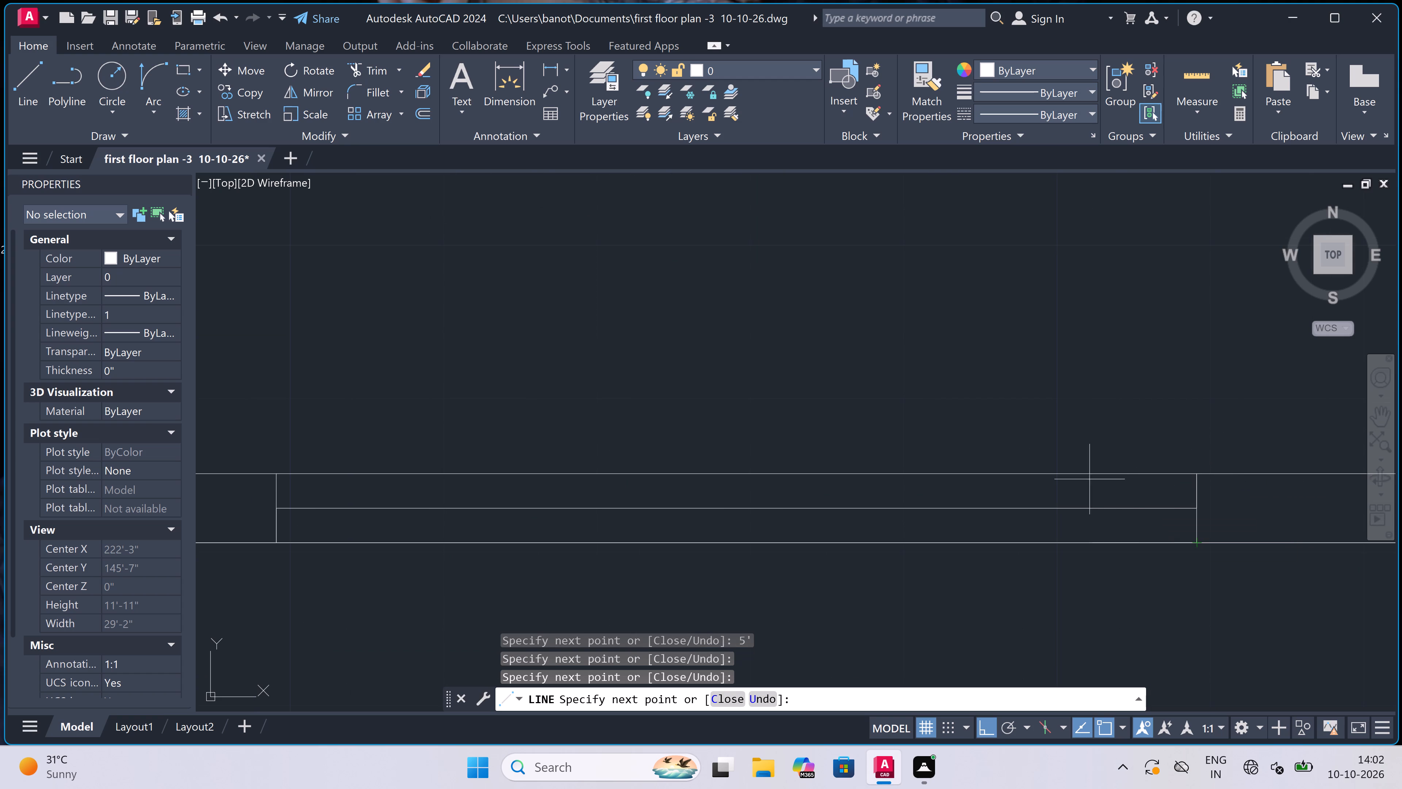
{"action": "key", "text": "Escape"}
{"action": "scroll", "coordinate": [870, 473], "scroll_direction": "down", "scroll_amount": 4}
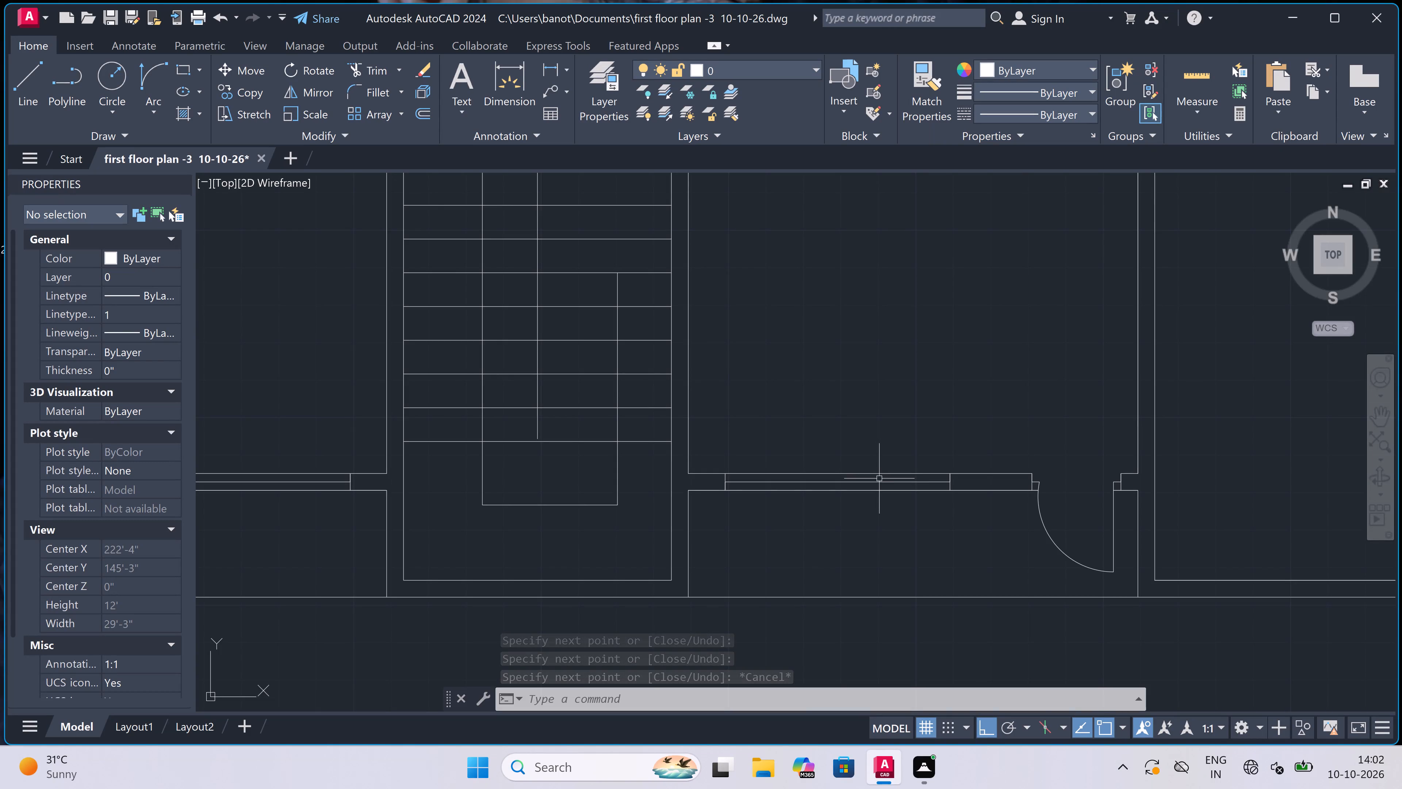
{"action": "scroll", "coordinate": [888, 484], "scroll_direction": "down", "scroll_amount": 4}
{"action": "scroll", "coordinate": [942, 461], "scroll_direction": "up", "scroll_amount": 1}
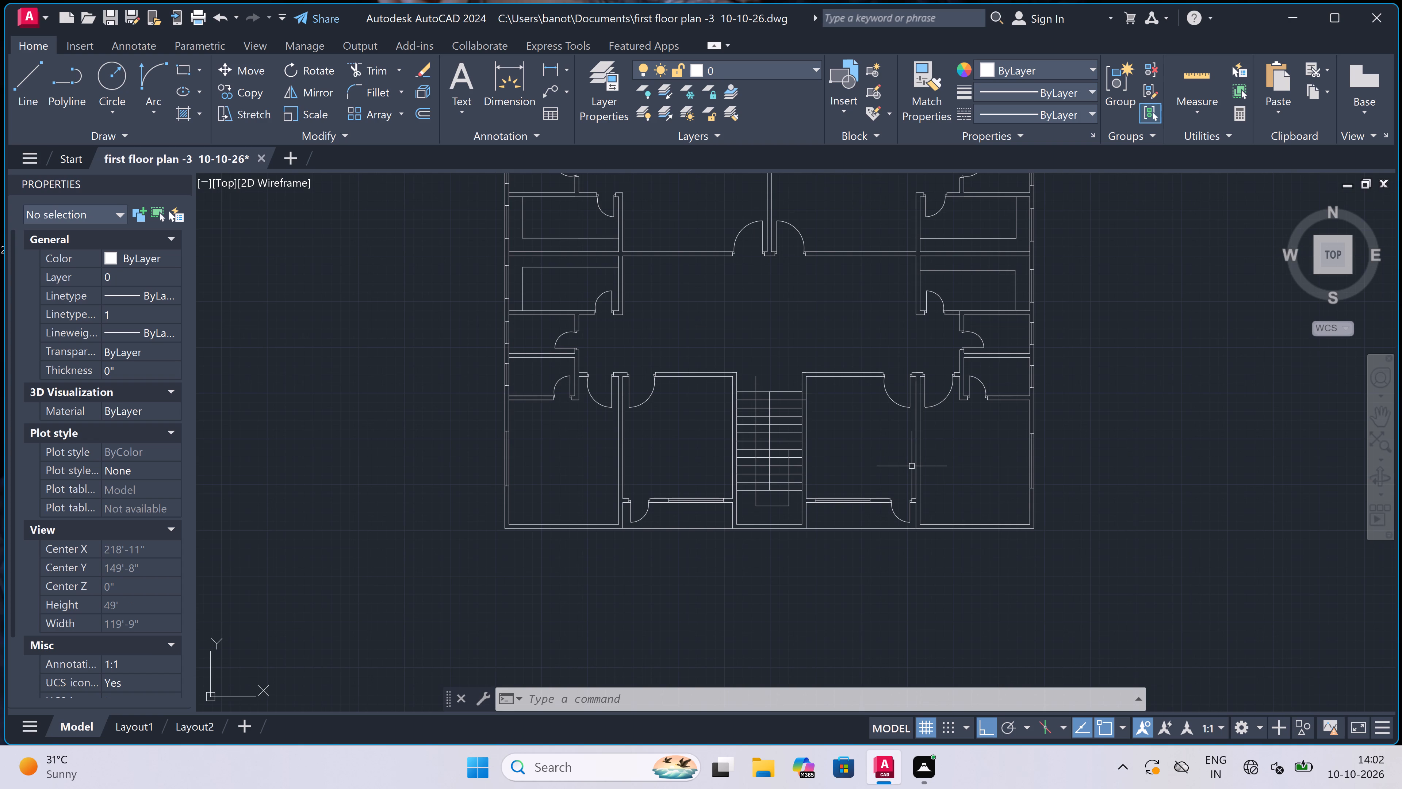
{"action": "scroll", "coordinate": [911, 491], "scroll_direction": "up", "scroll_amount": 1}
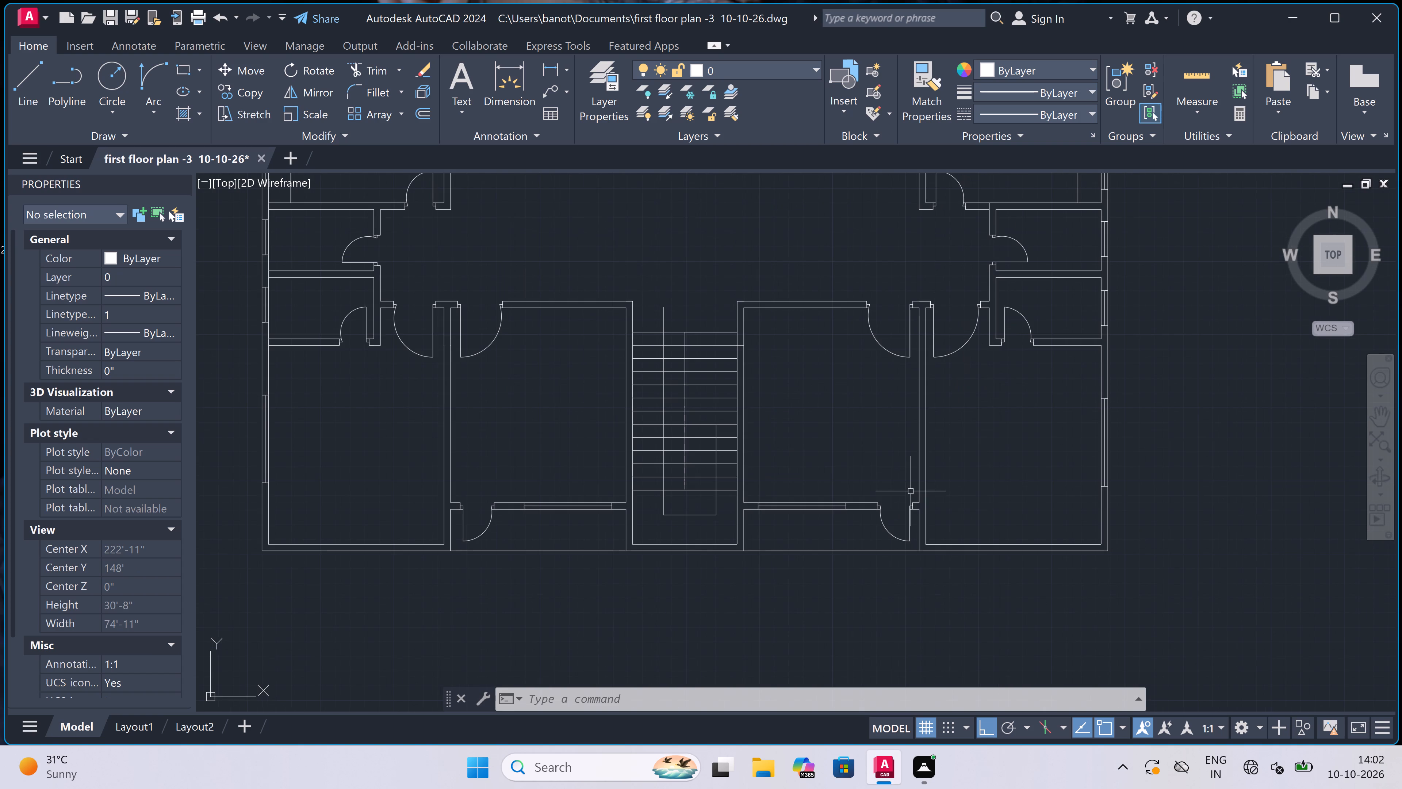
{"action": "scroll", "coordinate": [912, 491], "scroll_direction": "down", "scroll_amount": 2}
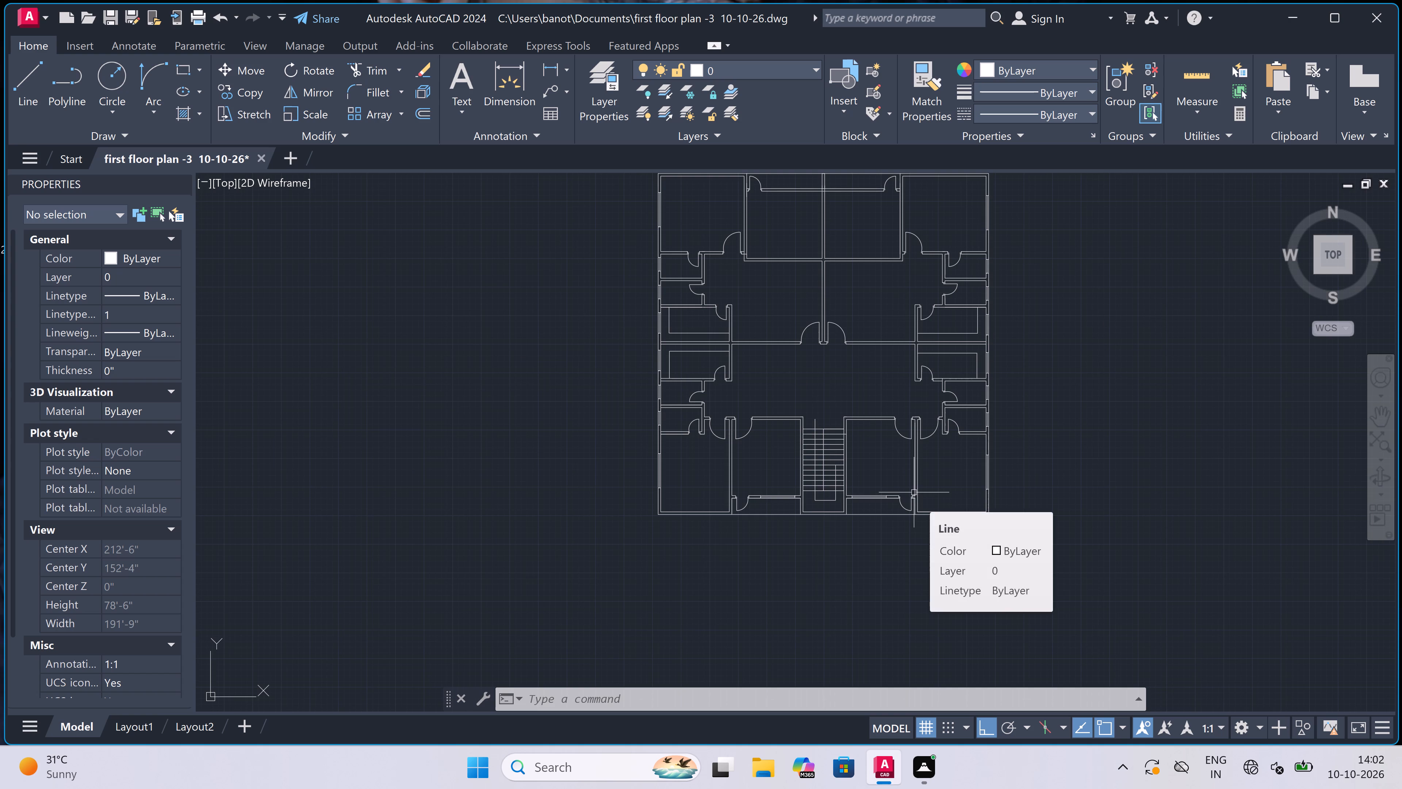
Draw a 5' window in the bottom-left corner room's bottom outer wall, with end lines across the wall and a centre line.
{"action": "scroll", "coordinate": [682, 513], "scroll_direction": "up", "scroll_amount": 1}
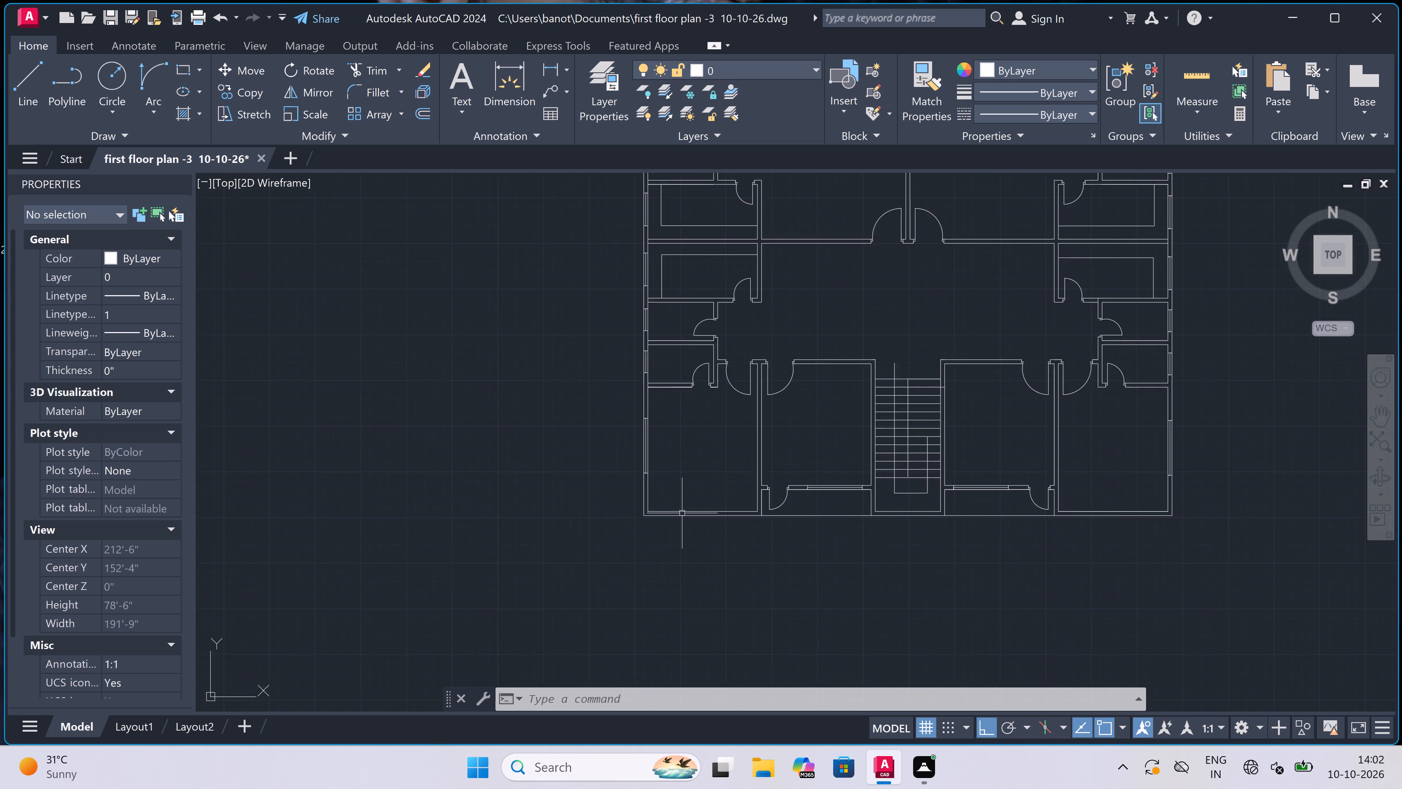
{"action": "scroll", "coordinate": [682, 513], "scroll_direction": "up", "scroll_amount": 2}
{"action": "key", "text": "space"}
{"action": "scroll", "coordinate": [682, 511], "scroll_direction": "up", "scroll_amount": 1}
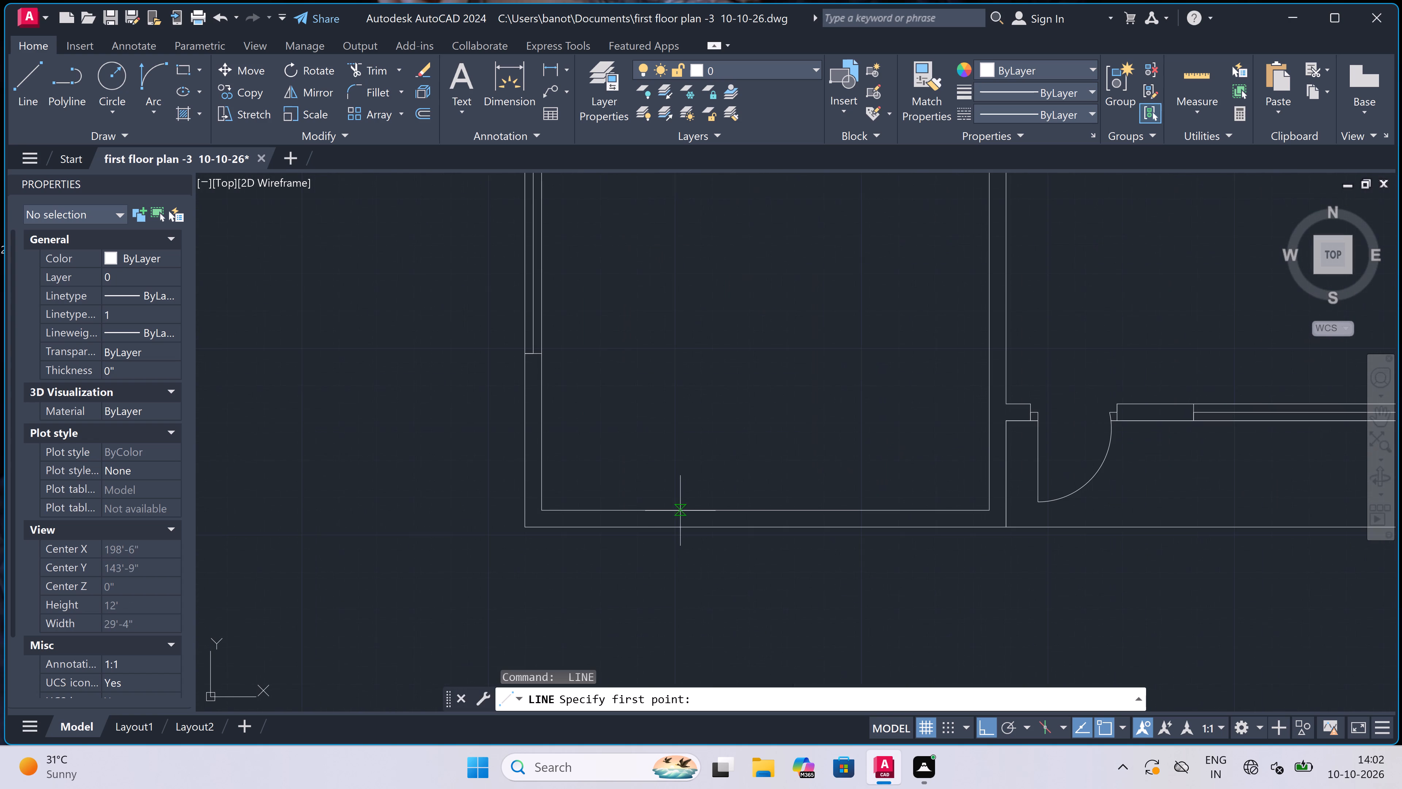
{"action": "left_click", "coordinate": [647, 514]}
{"action": "left_click", "coordinate": [647, 523]}
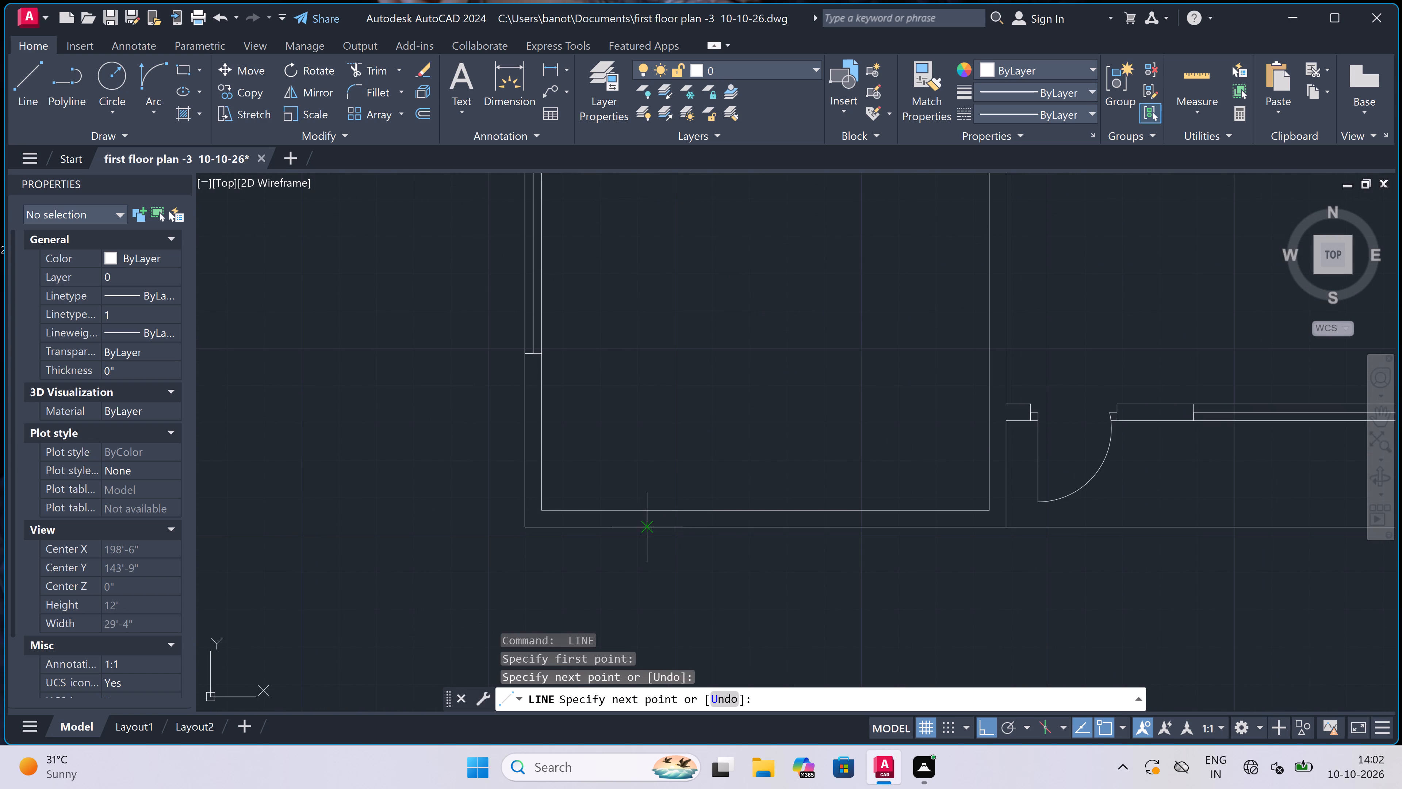
{"action": "scroll", "coordinate": [647, 524], "scroll_direction": "up", "scroll_amount": 3}
{"action": "double_click", "coordinate": [644, 504]}
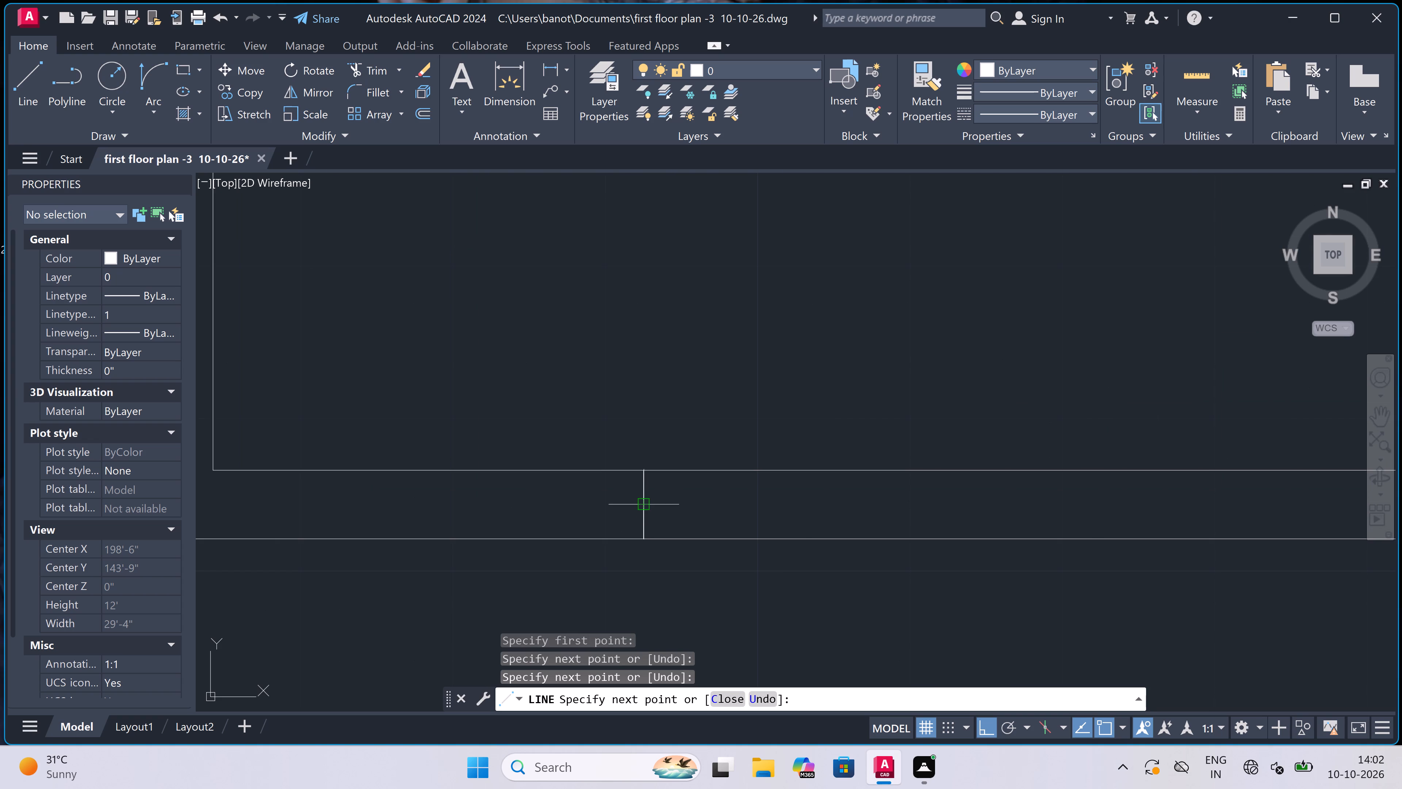
{"action": "scroll", "coordinate": [644, 504], "scroll_direction": "down", "scroll_amount": 2}
{"action": "type", "text": "5'"}
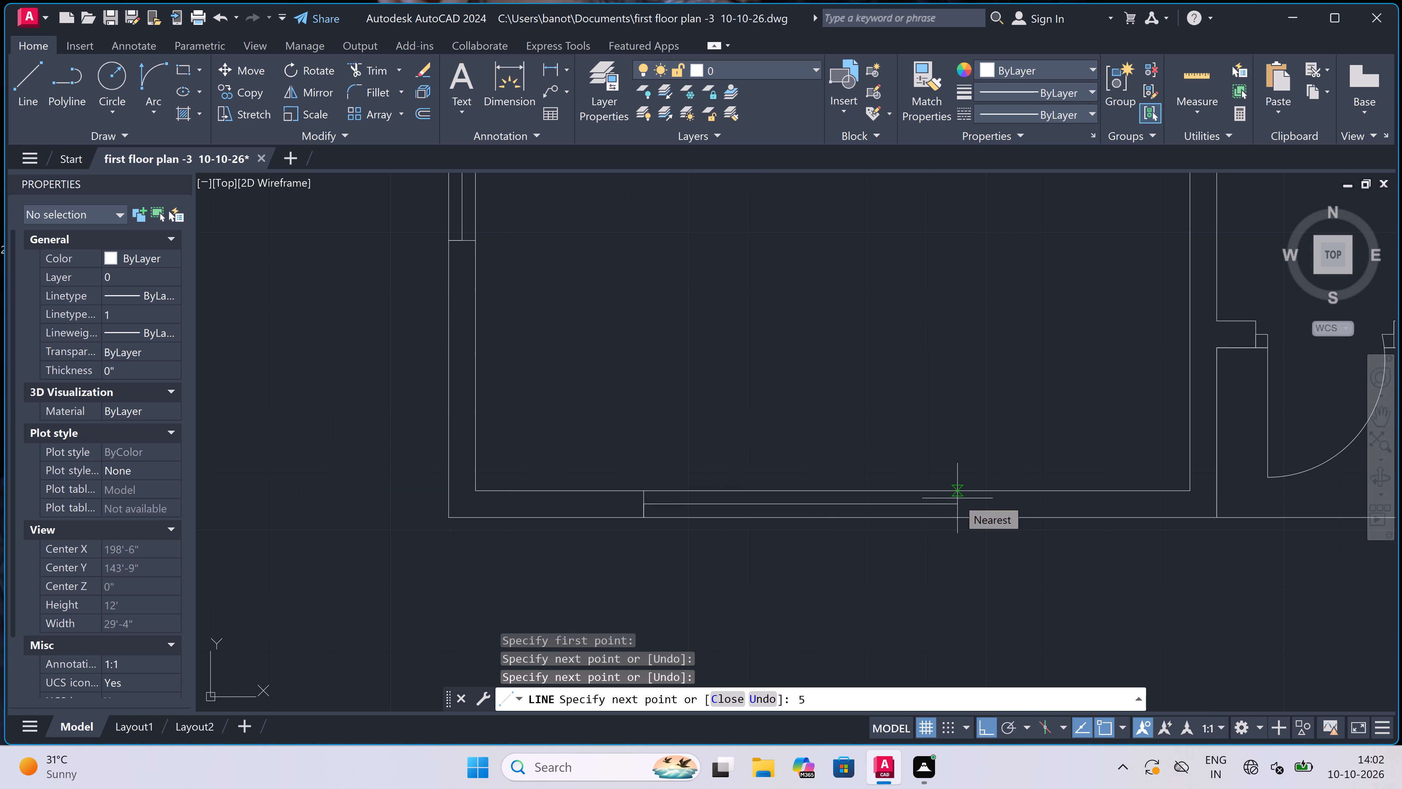
{"action": "key", "text": "space"}
{"action": "scroll", "coordinate": [994, 496], "scroll_direction": "up", "scroll_amount": 2}
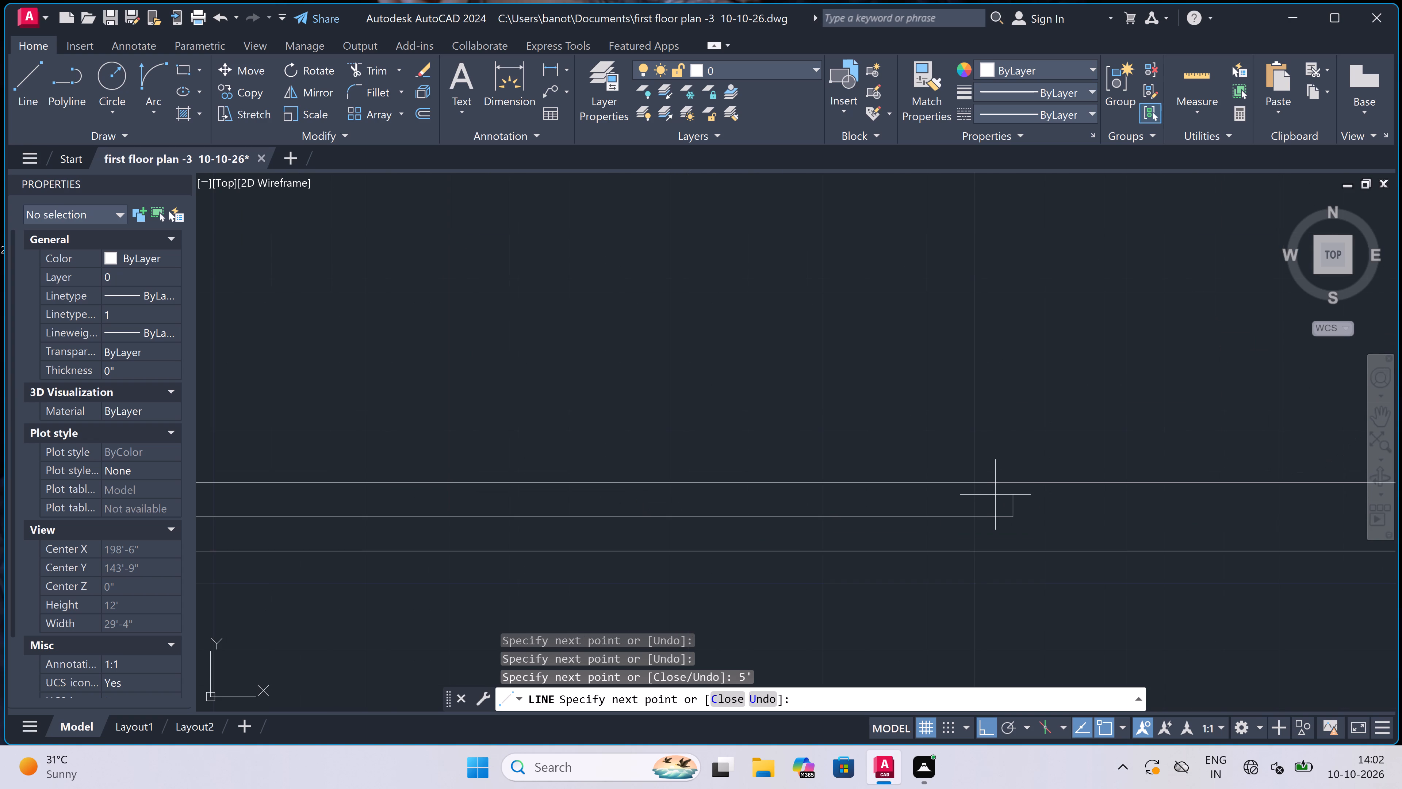
{"action": "double_click", "coordinate": [1017, 481]}
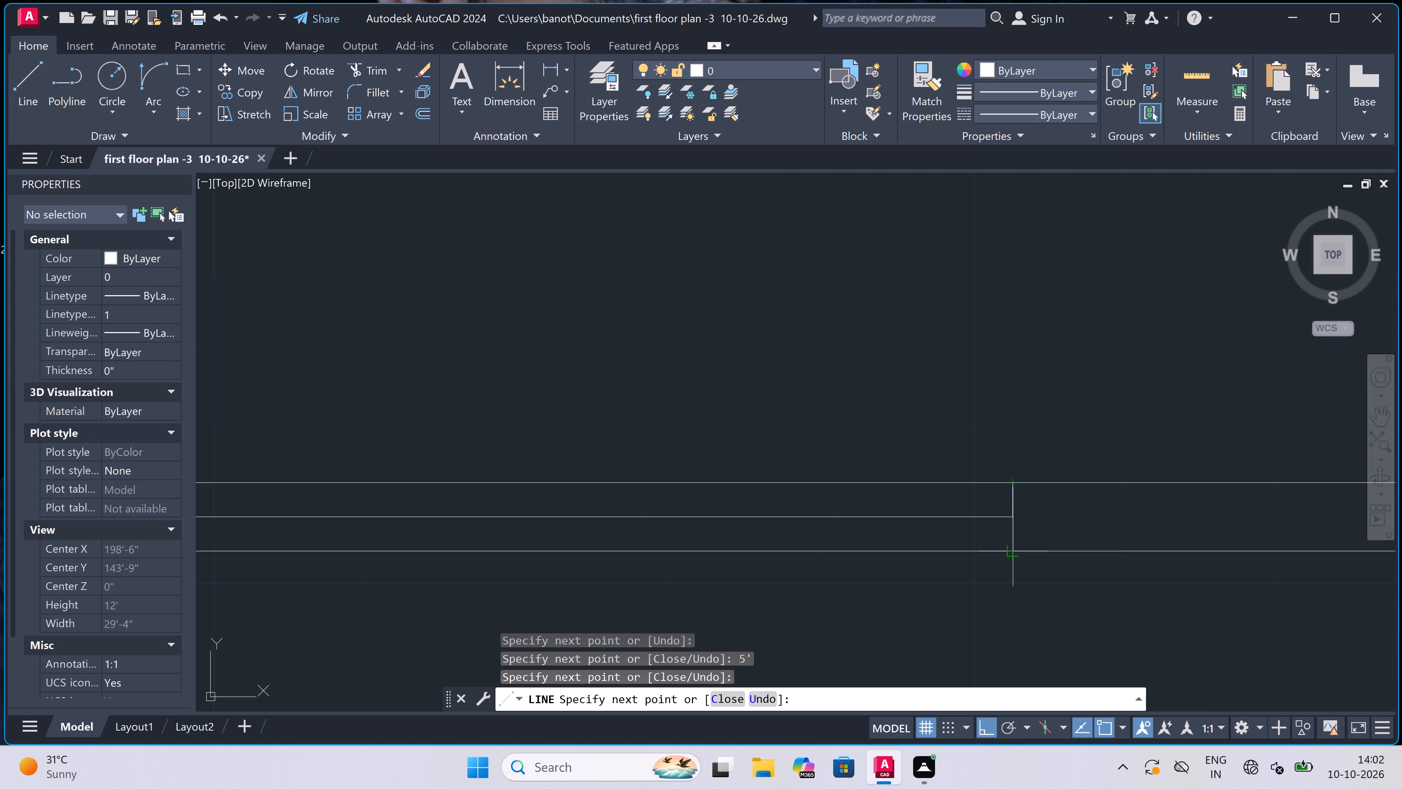
{"action": "left_click", "coordinate": [1015, 548]}
{"action": "key", "text": "Escape"}
Draw a matching 5' window in the bottom-right corner room's bottom outer wall, with end lines across the wall and a centre line.
{"action": "scroll", "coordinate": [800, 497], "scroll_direction": "down", "scroll_amount": 7}
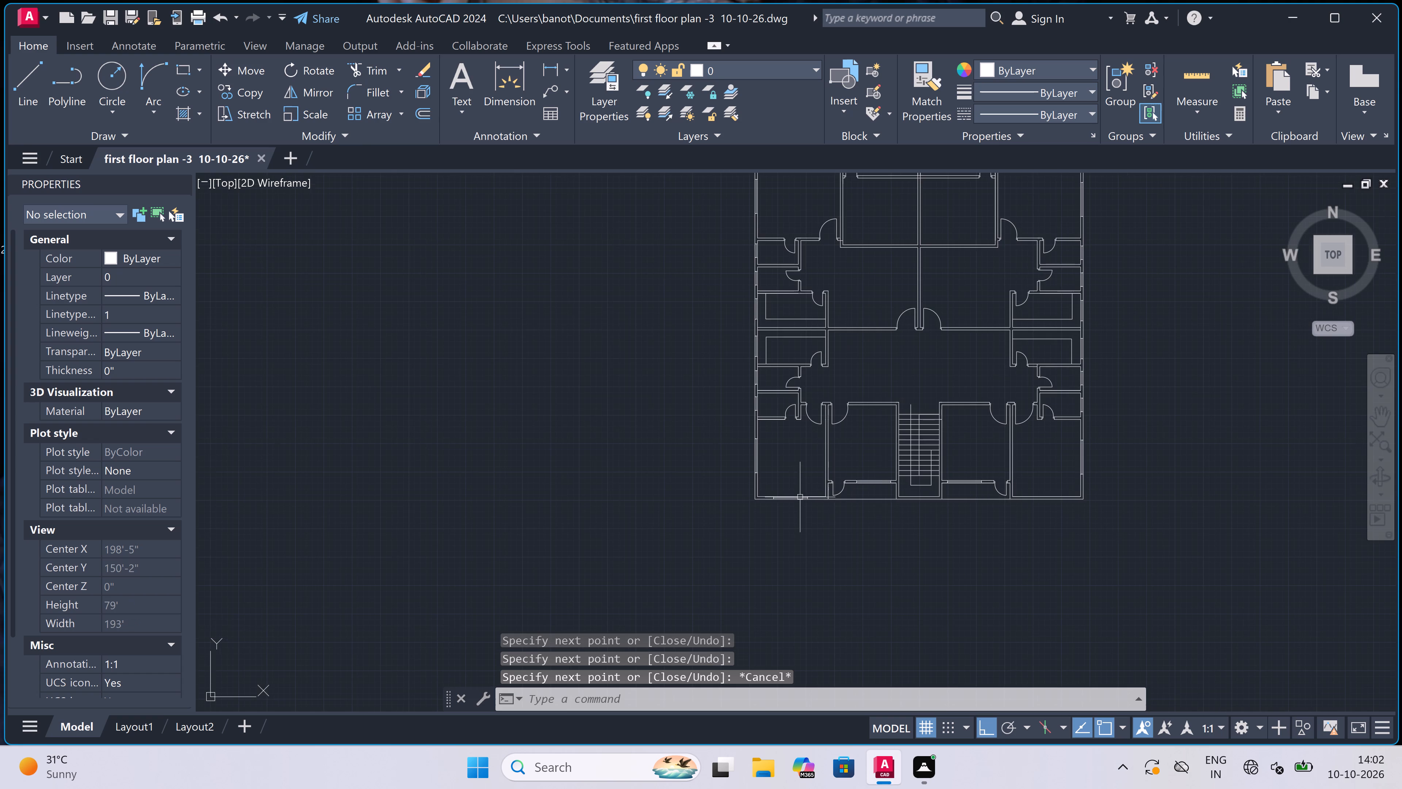
{"action": "scroll", "coordinate": [1065, 492], "scroll_direction": "up", "scroll_amount": 4}
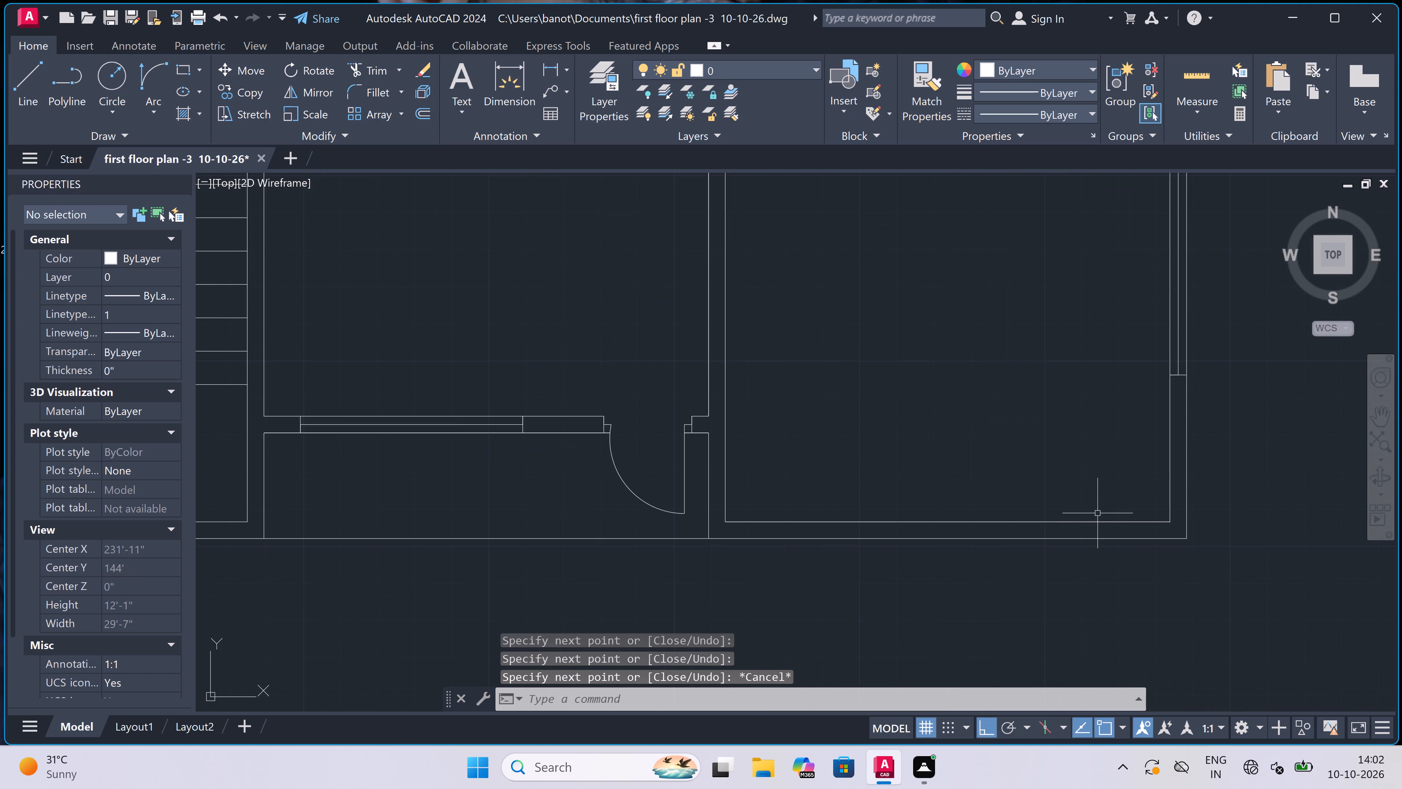
{"action": "key", "text": "space"}
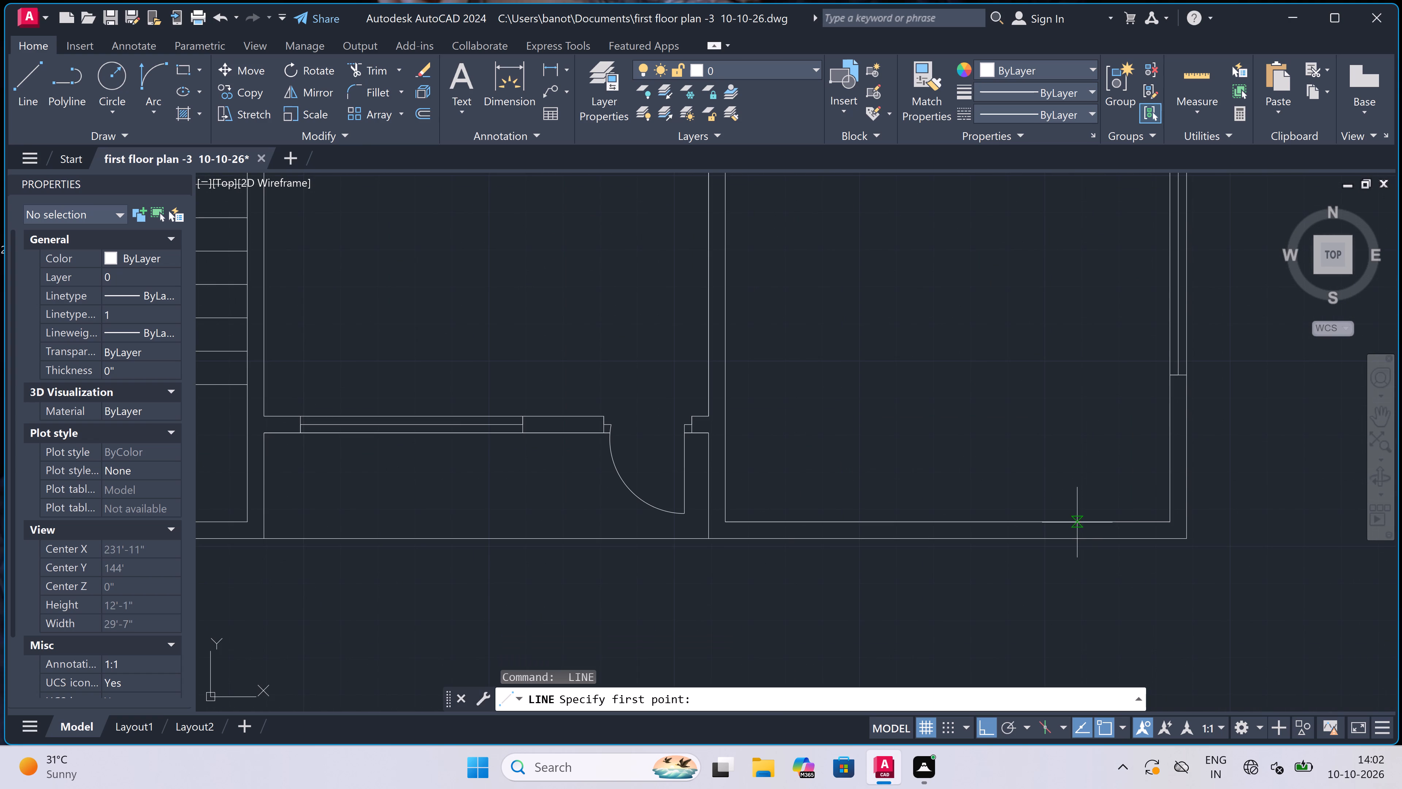
{"action": "left_click", "coordinate": [1077, 522]}
{"action": "scroll", "coordinate": [1077, 522], "scroll_direction": "up", "scroll_amount": 3}
{"action": "double_click", "coordinate": [1070, 589]}
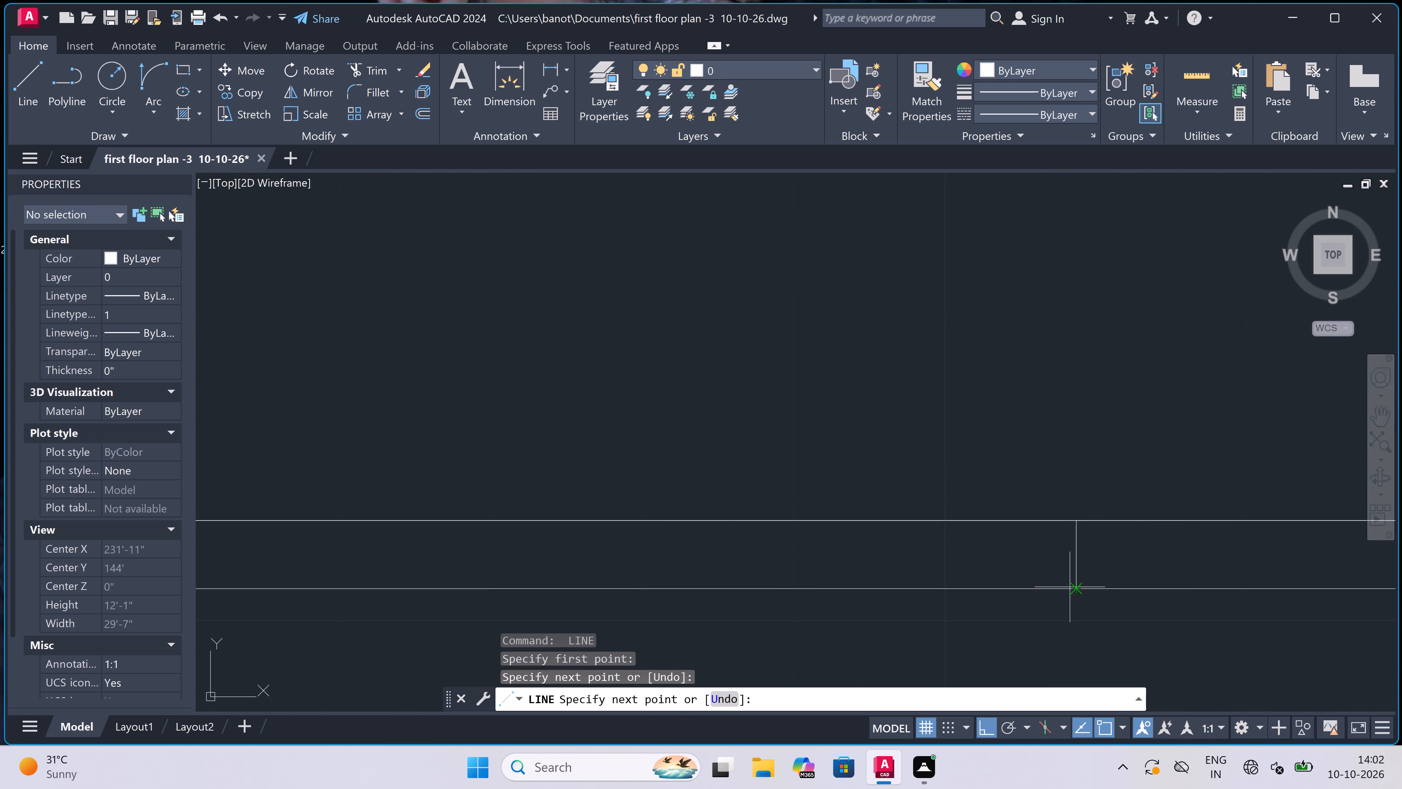
{"action": "left_click", "coordinate": [1077, 551]}
{"action": "key", "text": "2"}
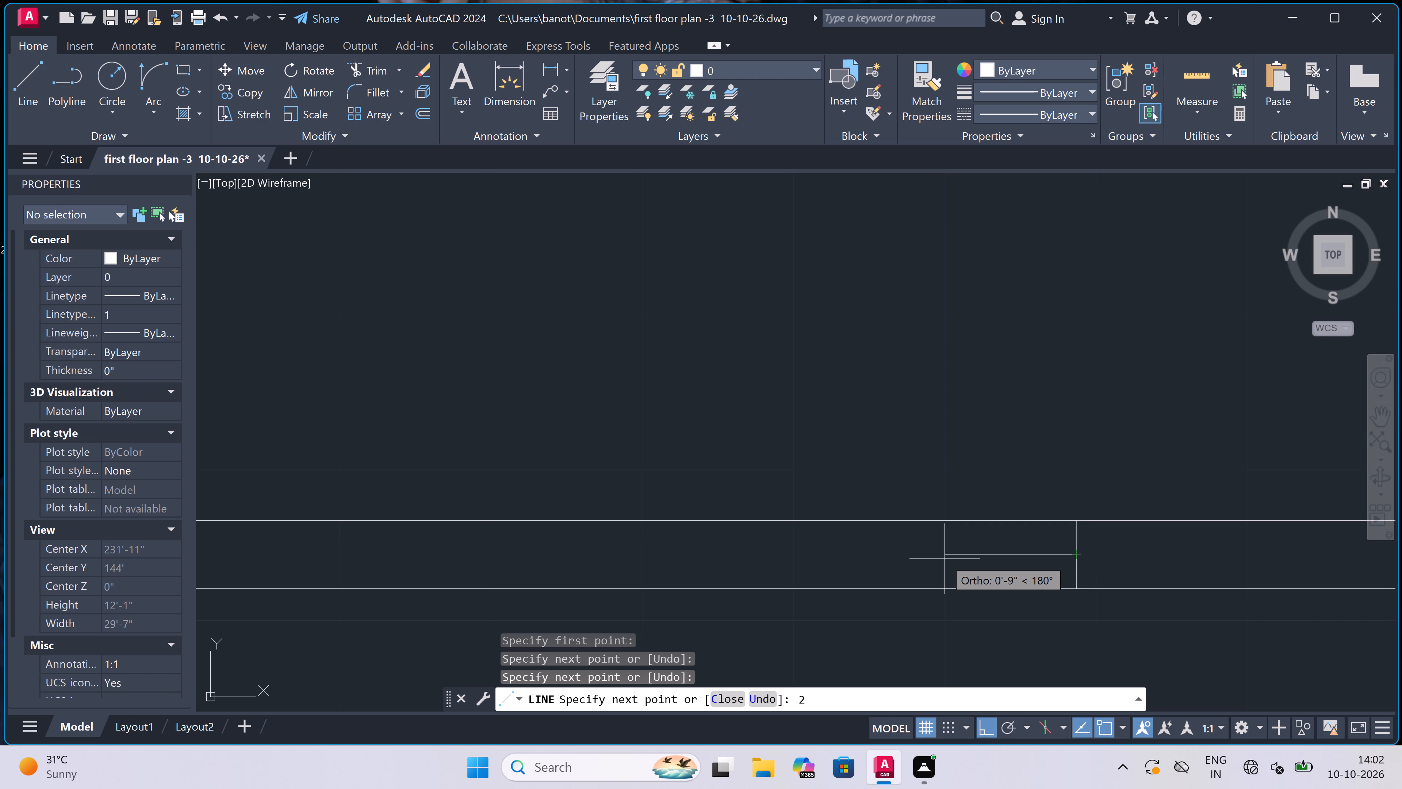
{"action": "key", "text": "BackSpace"}
{"action": "type", "text": "5'"}
{"action": "key", "text": "space"}
{"action": "scroll", "coordinate": [945, 559], "scroll_direction": "down", "scroll_amount": 3}
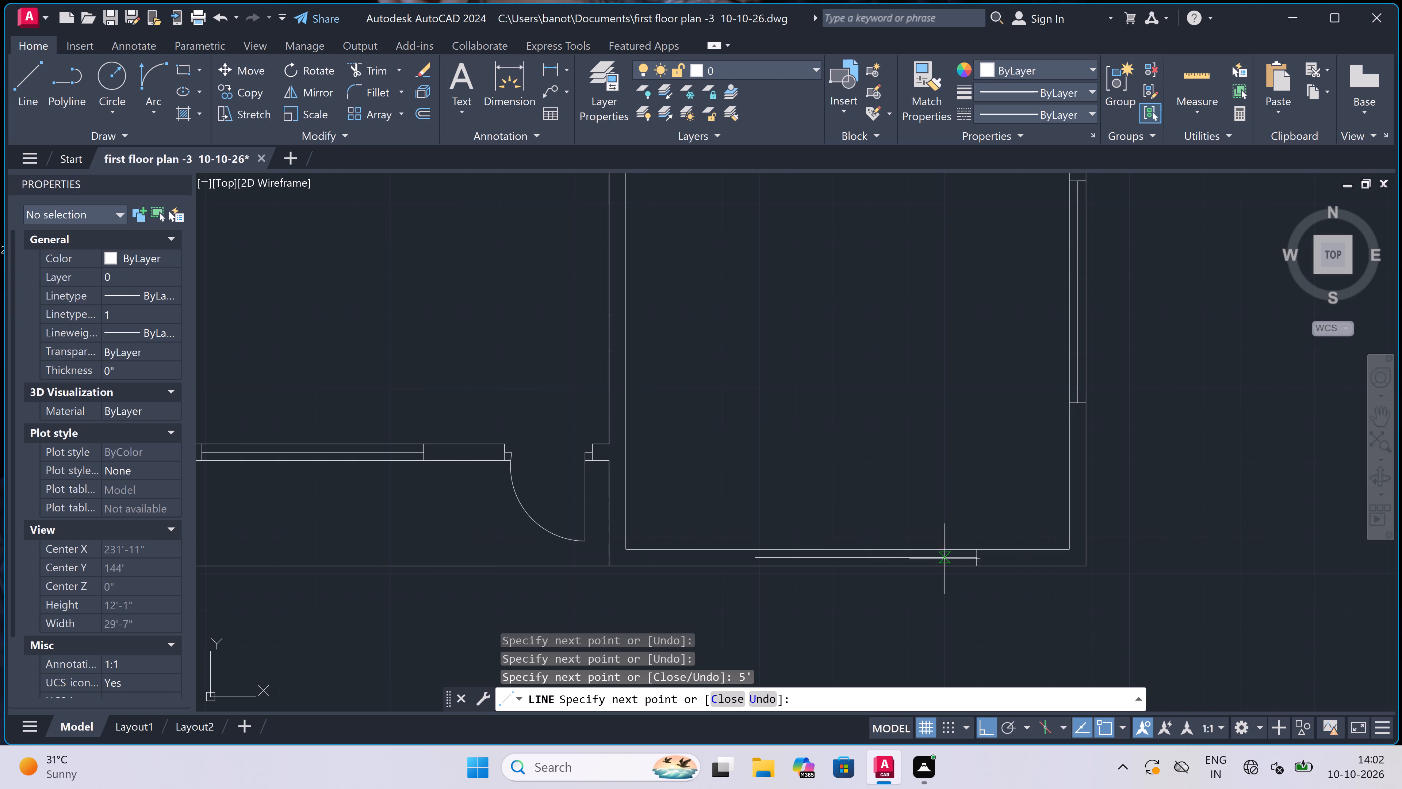
{"action": "scroll", "coordinate": [761, 555], "scroll_direction": "up", "scroll_amount": 3}
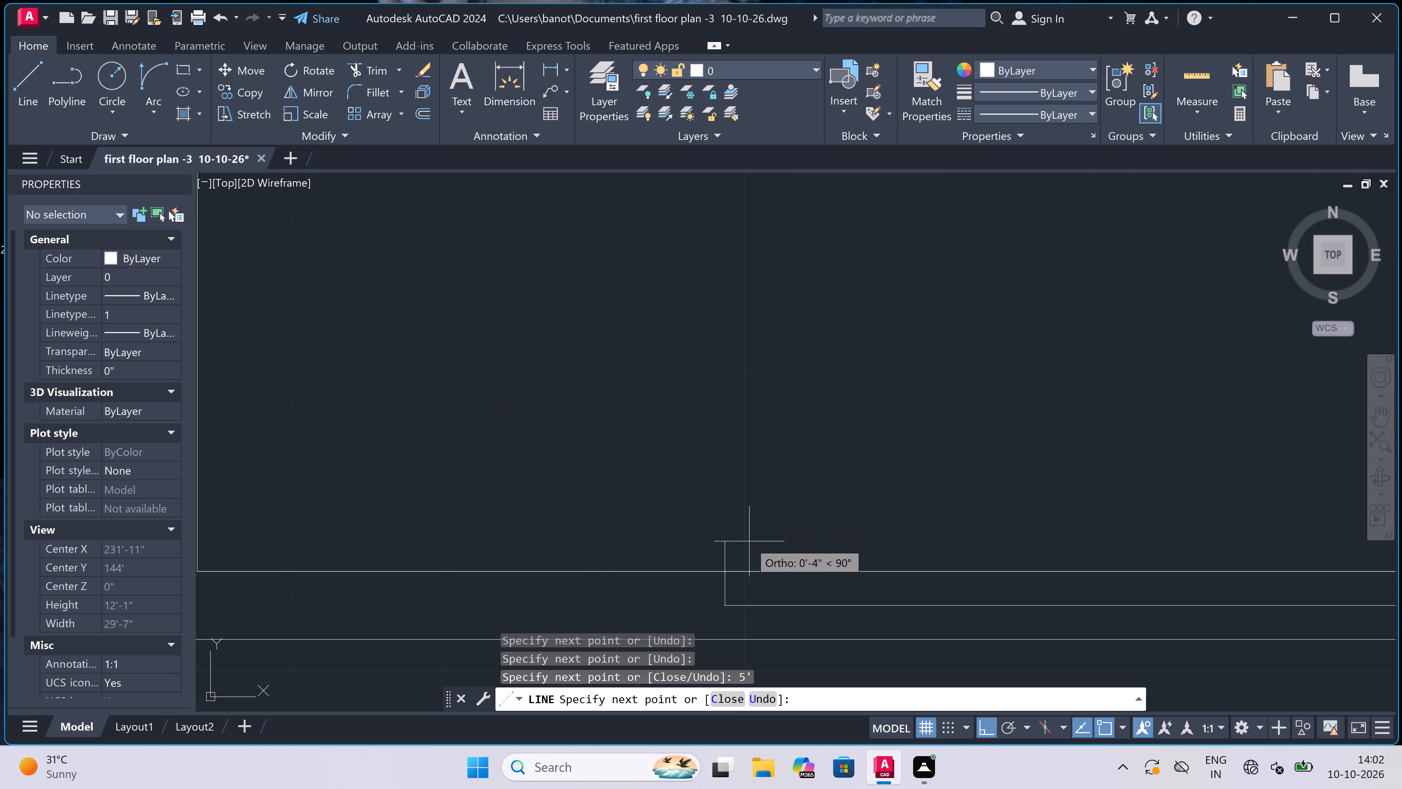
{"action": "left_click", "coordinate": [723, 572]}
{"action": "scroll", "coordinate": [724, 567], "scroll_direction": "down", "scroll_amount": 3}
{"action": "scroll", "coordinate": [720, 583], "scroll_direction": "up", "scroll_amount": 3}
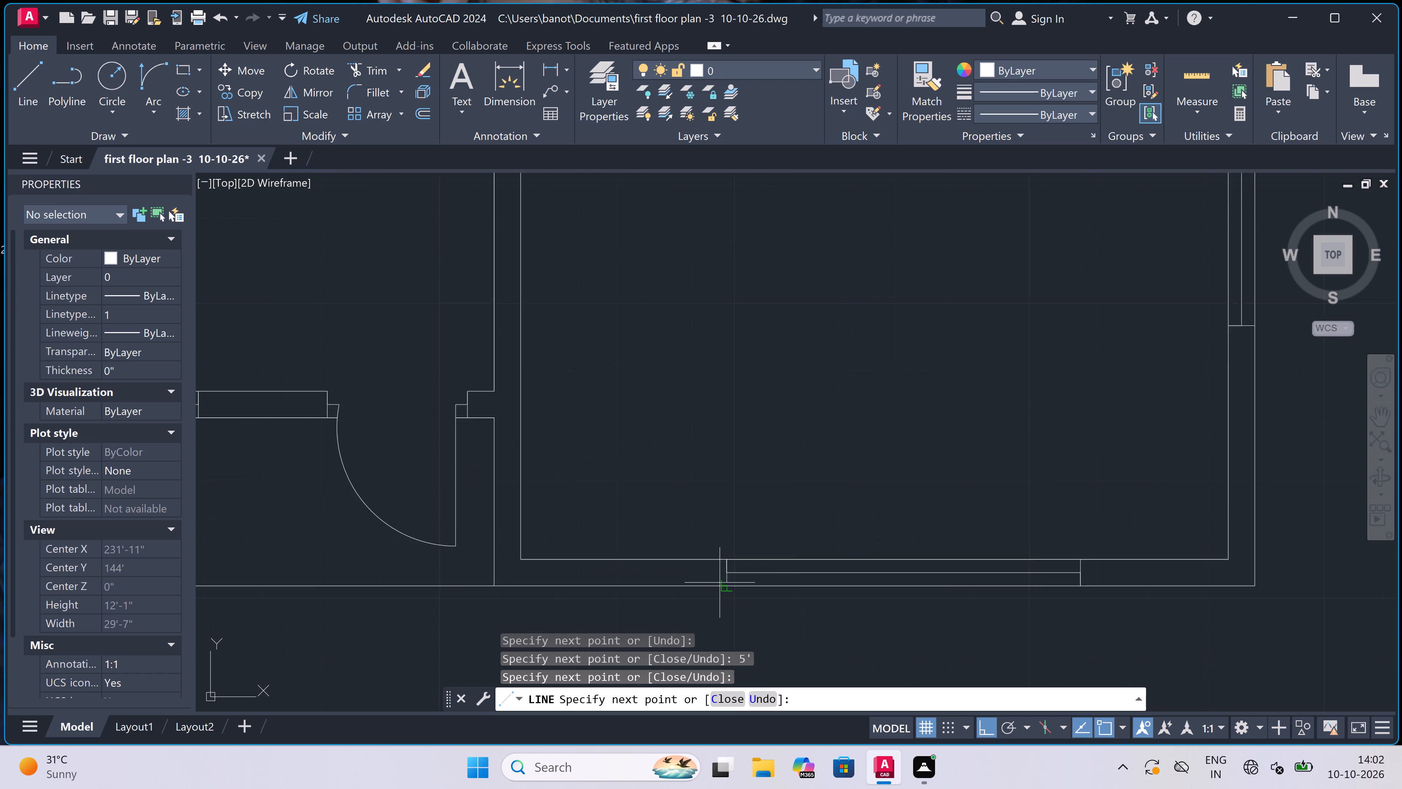
{"action": "double_click", "coordinate": [734, 591]}
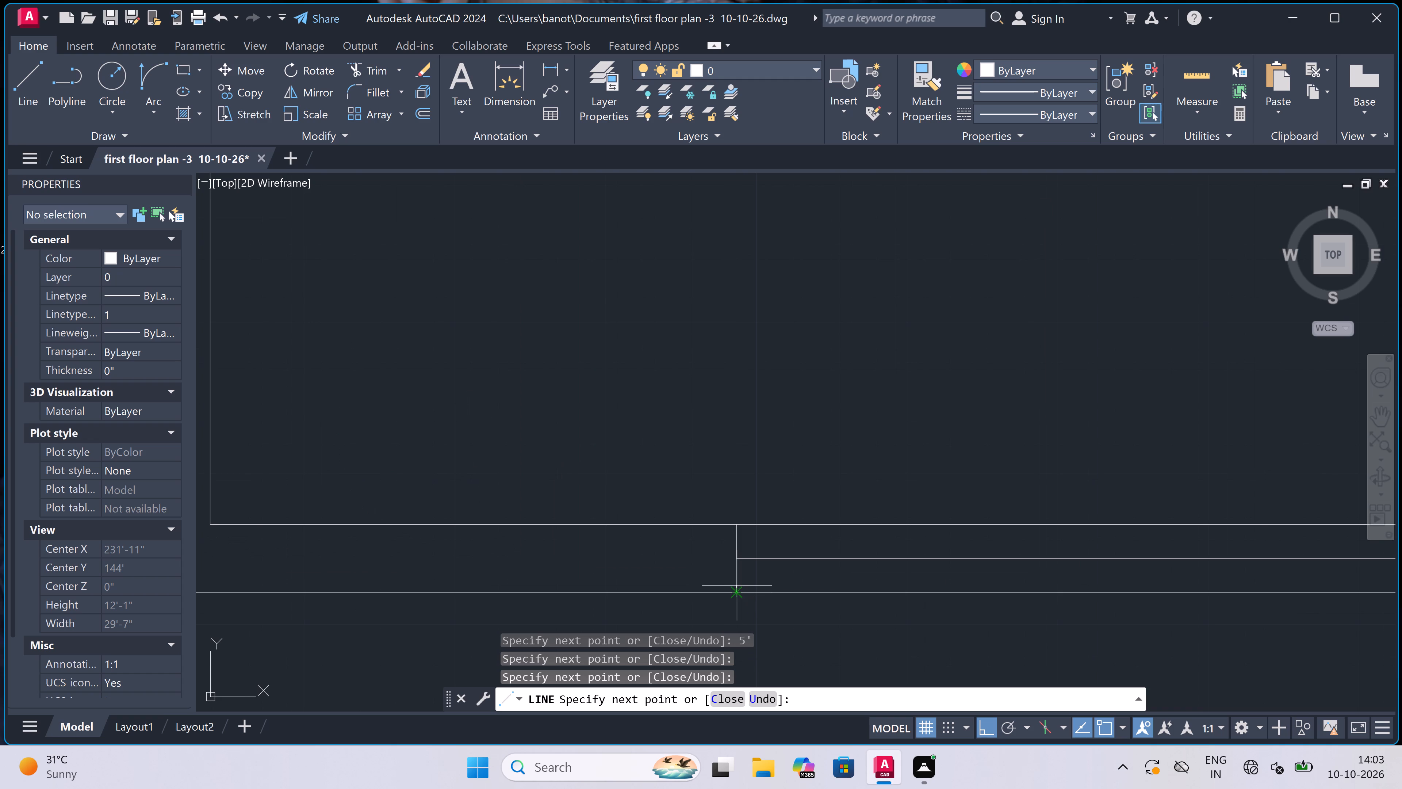
{"action": "key", "text": "Escape"}
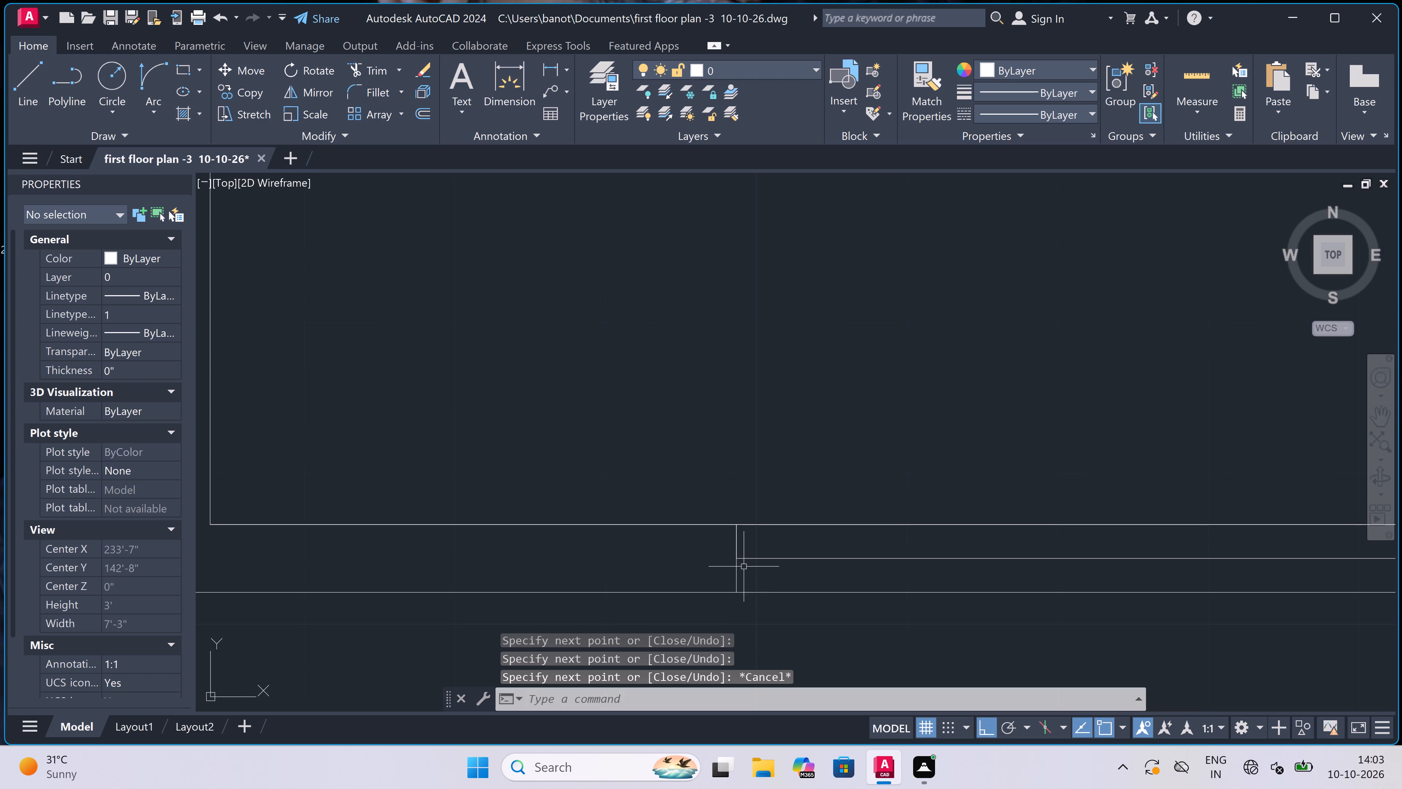
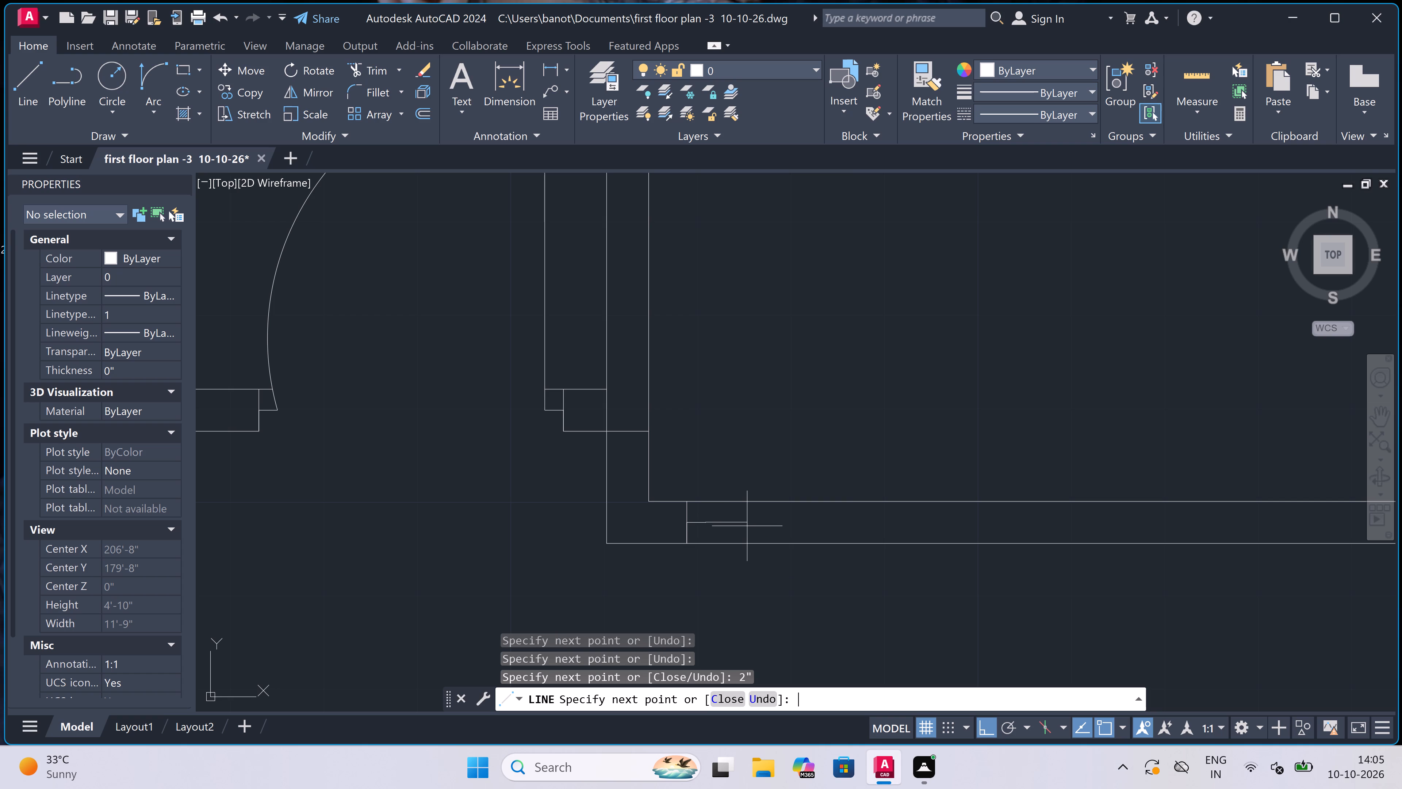
Draw the 3' door leaf upward from the 2" door stop in the upper-left central room's bottom wall.
{"action": "key", "text": "3"}
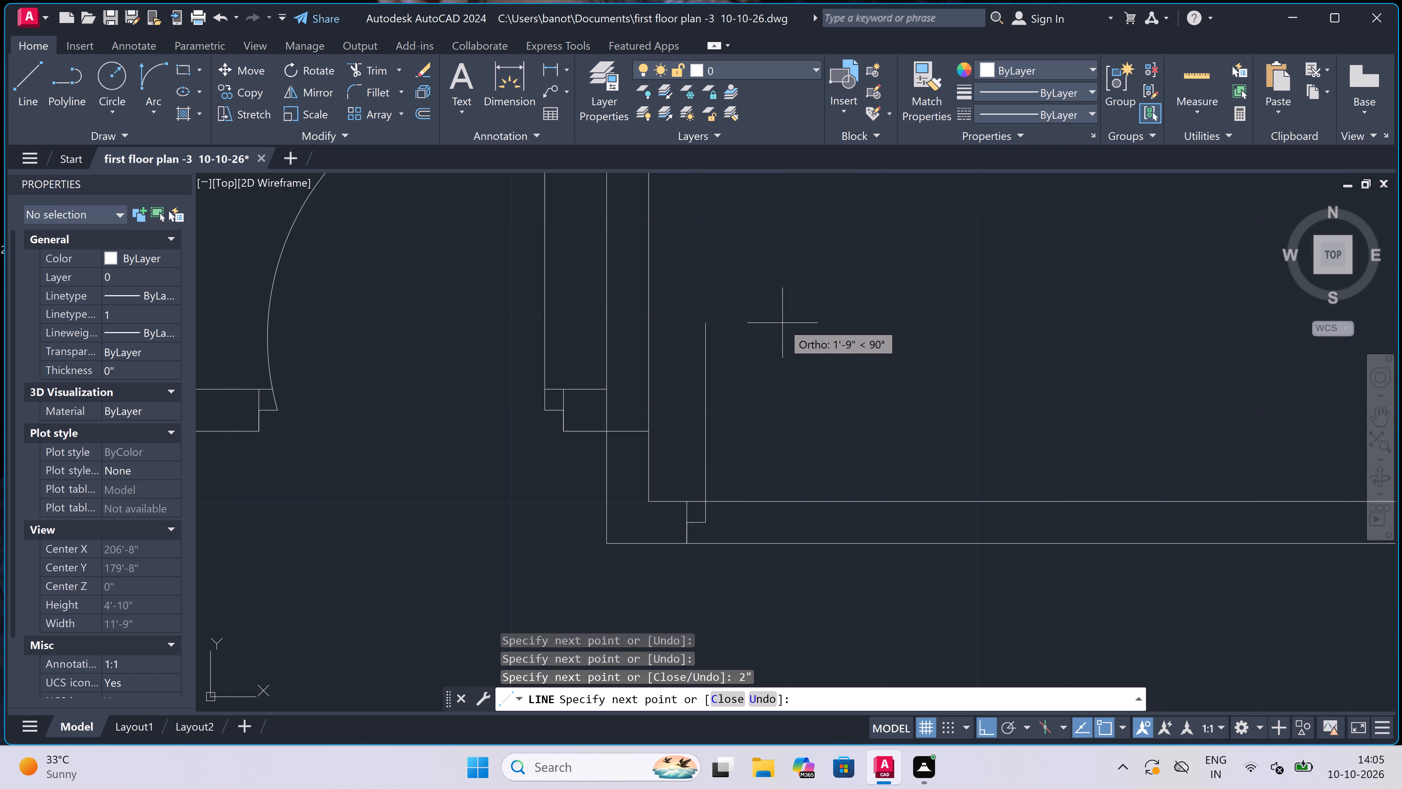
{"action": "type", "text": "'"}
{"action": "key", "text": "space"}
{"action": "key", "text": "Escape"}
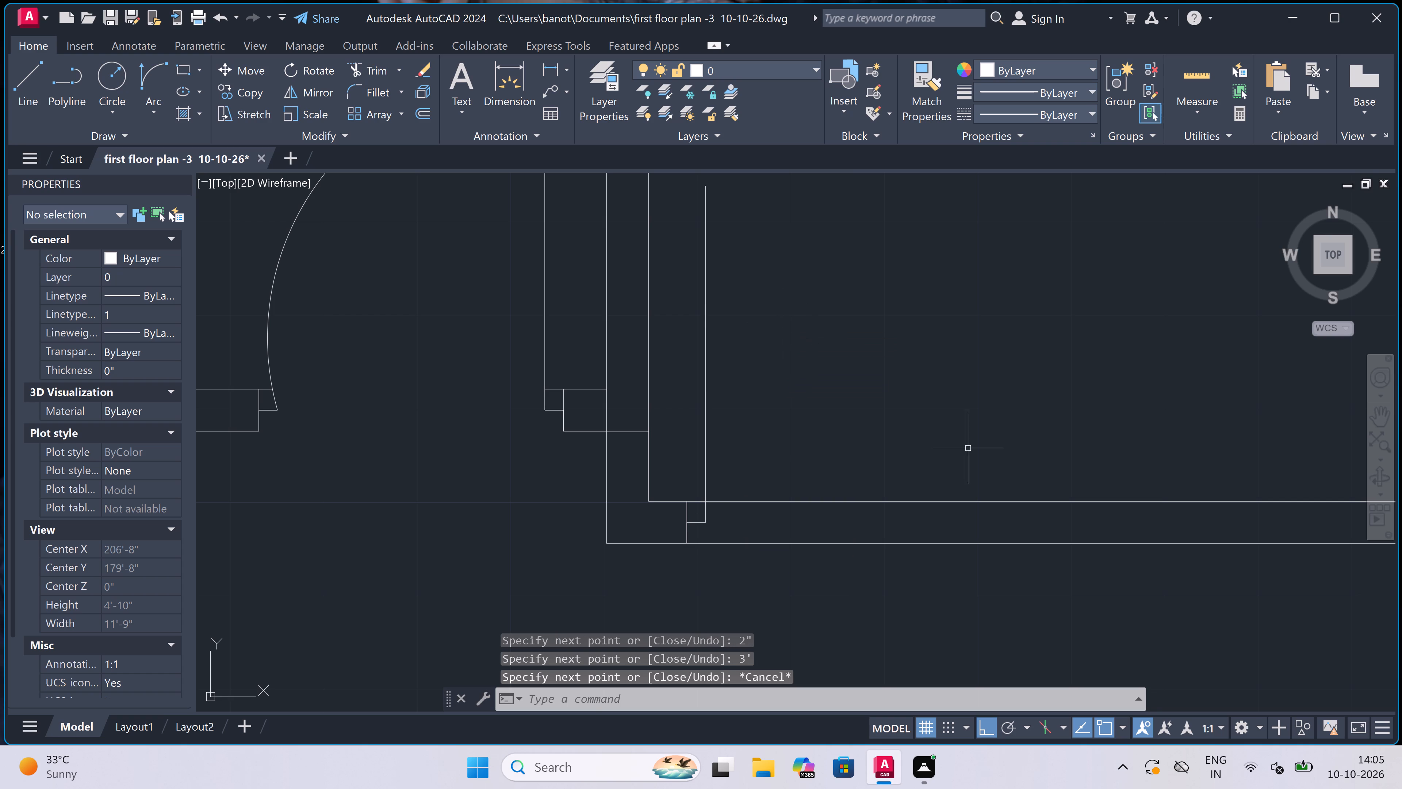
Draw the door's opposite jamb line across the wall, with a 2" stop from its midpoint toward the door leaf.
{"action": "key", "text": "space"}
{"action": "double_click", "coordinate": [989, 507]}
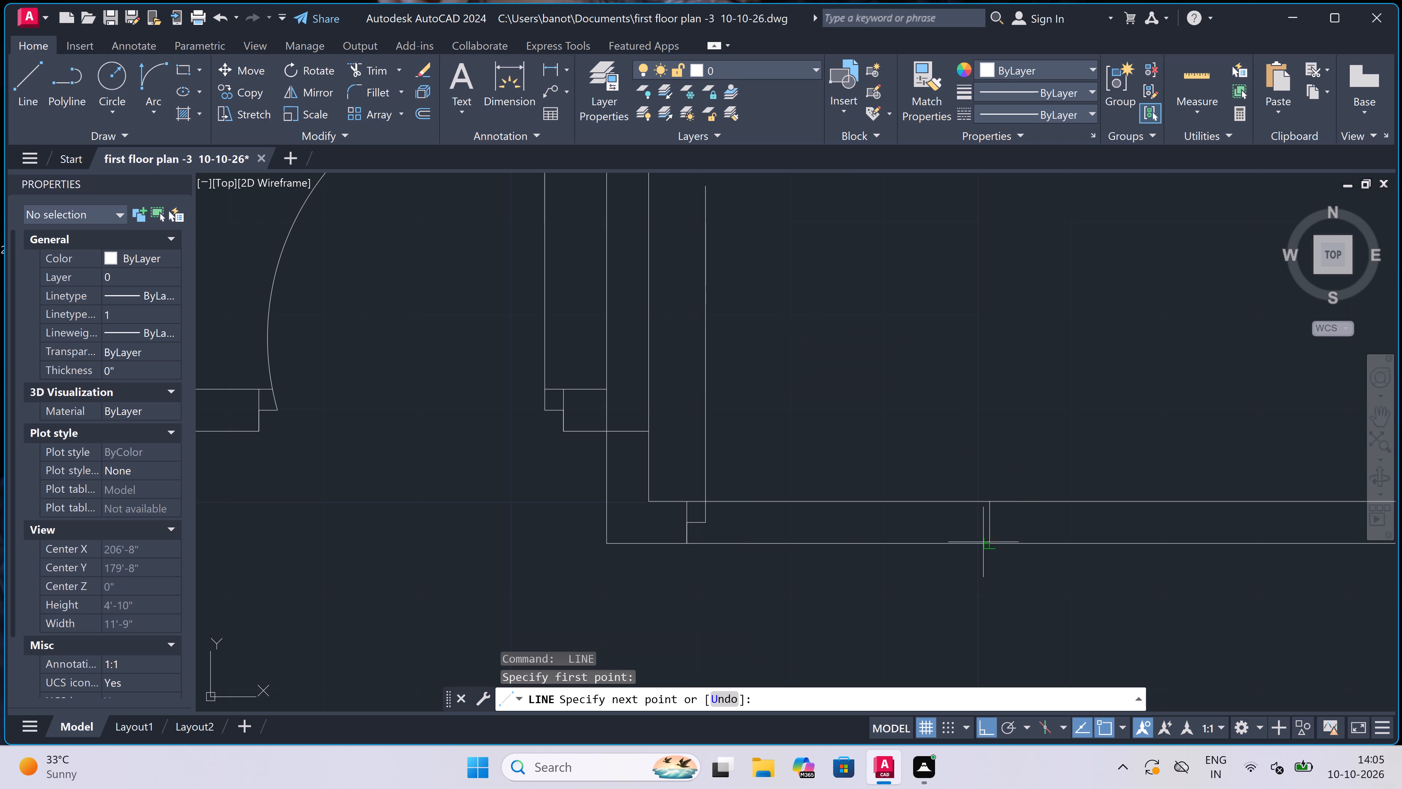
{"action": "left_click", "coordinate": [984, 545]}
{"action": "left_click", "coordinate": [987, 532]}
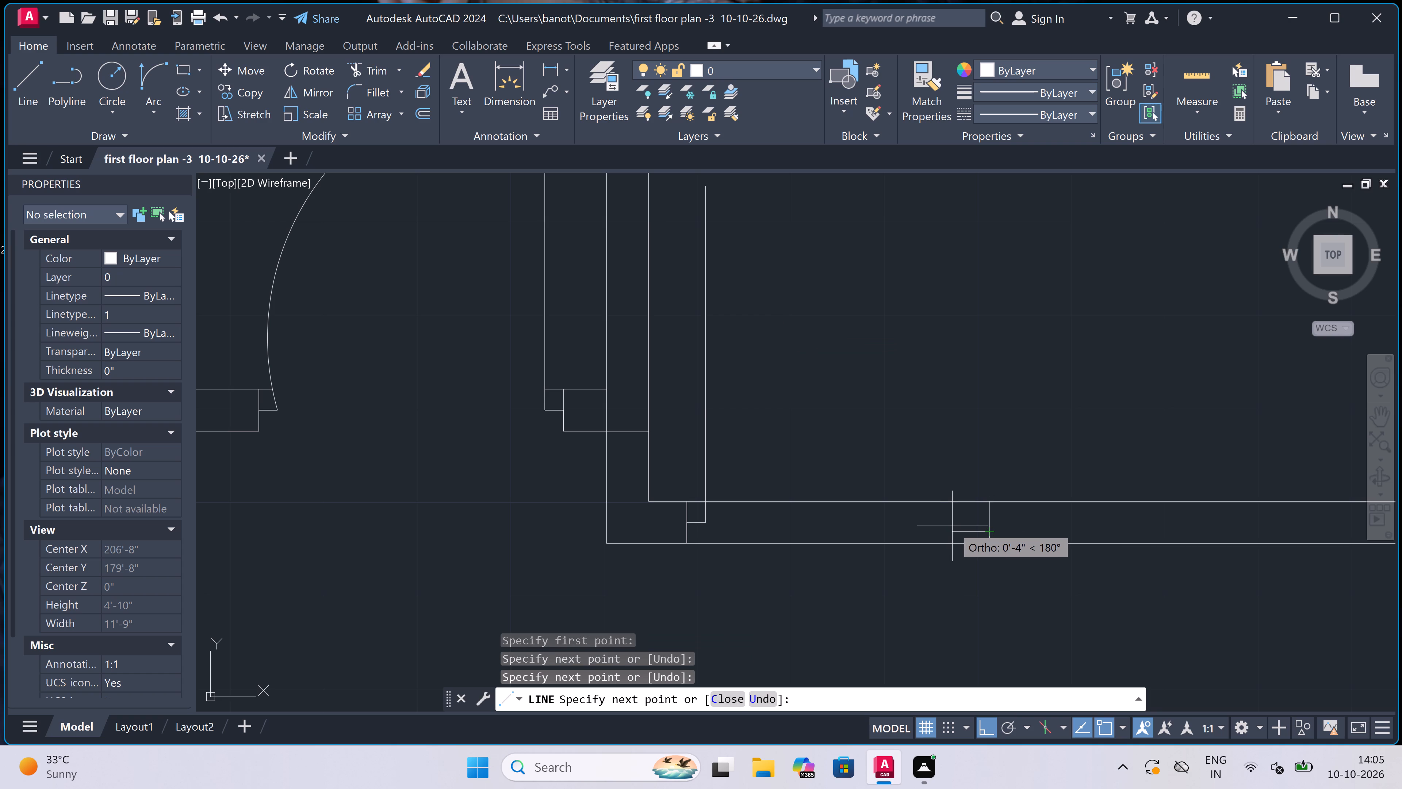
{"action": "key", "text": "ctrl+z"}
{"action": "left_click", "coordinate": [985, 522]}
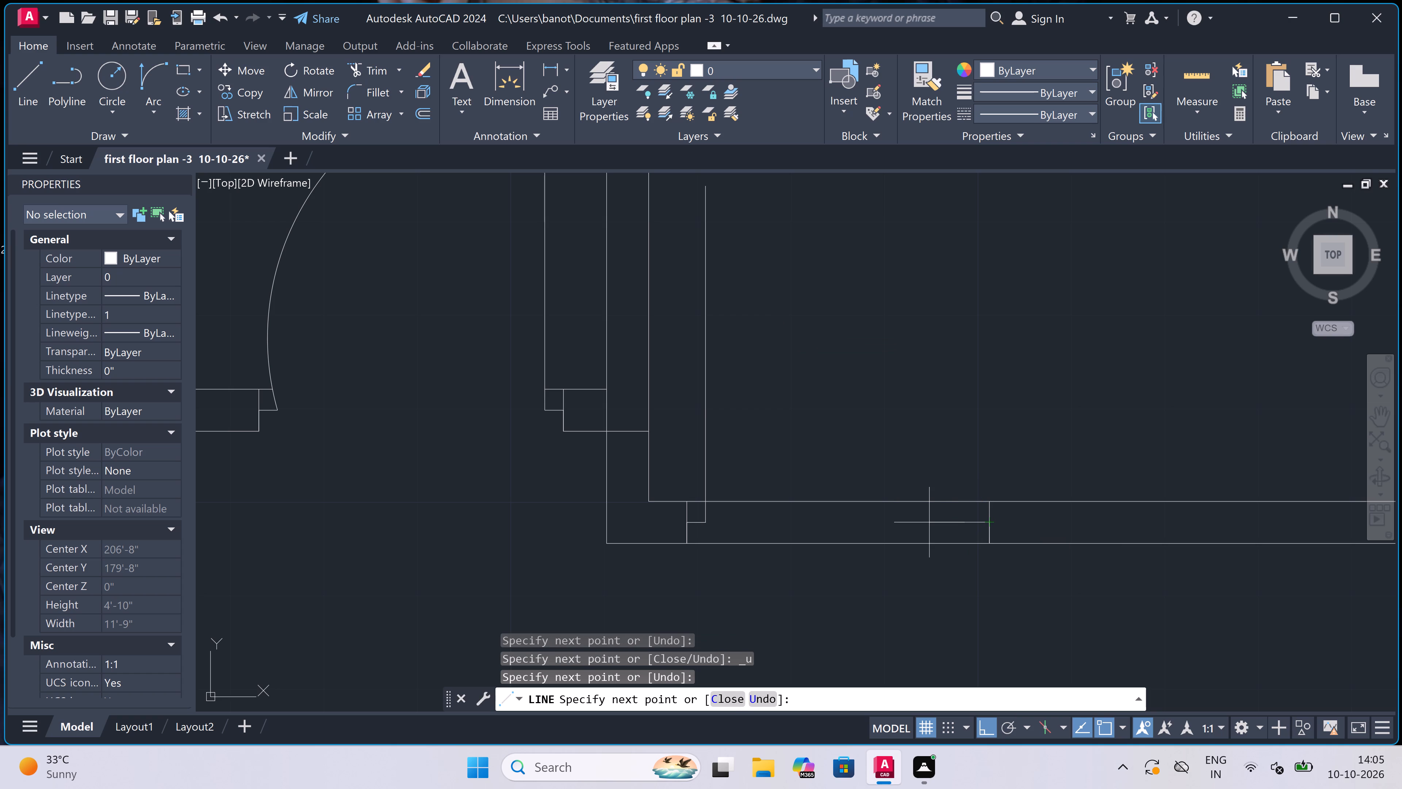
{"action": "key", "text": "2"}
{"action": "type", "text": "\""}
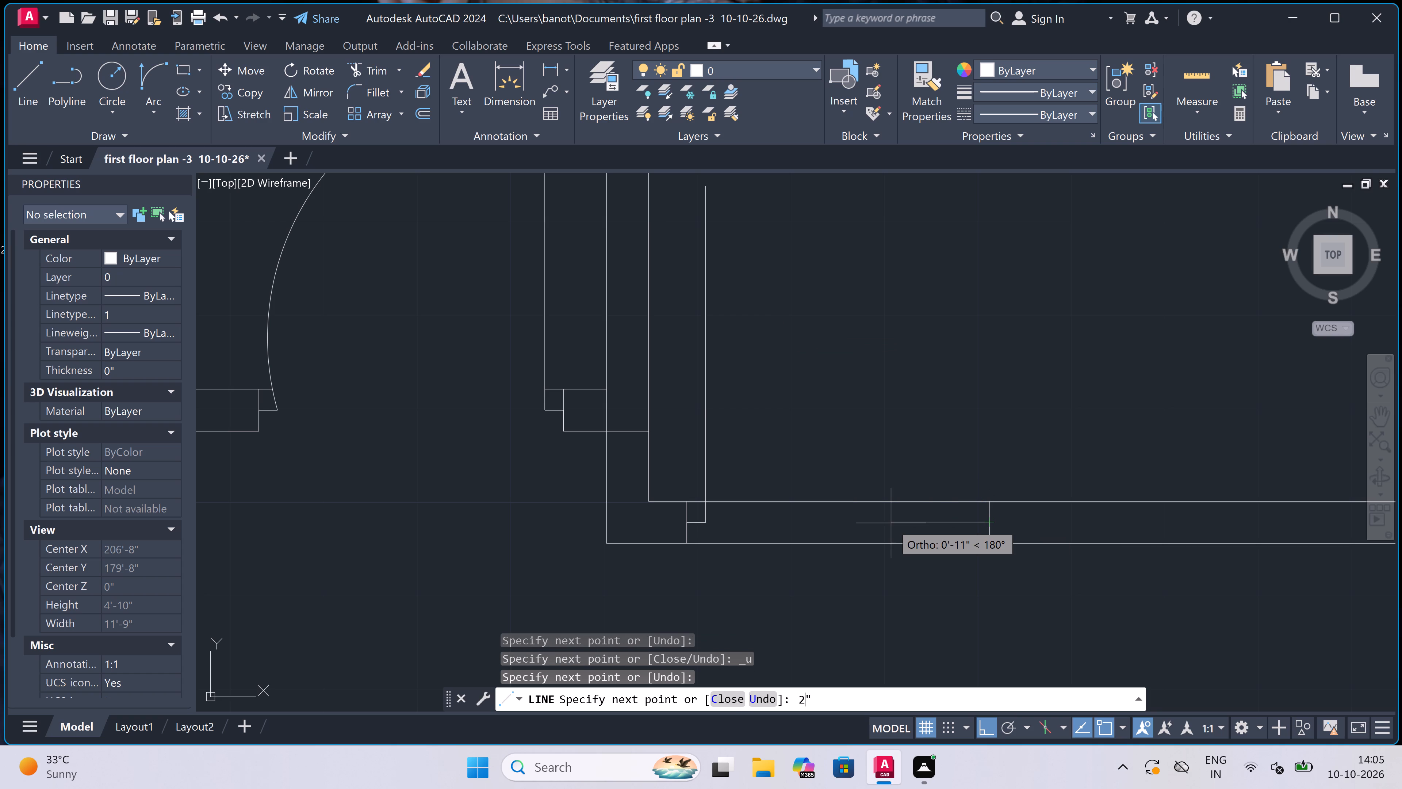
{"action": "key", "text": "space"}
{"action": "key", "text": "Escape"}
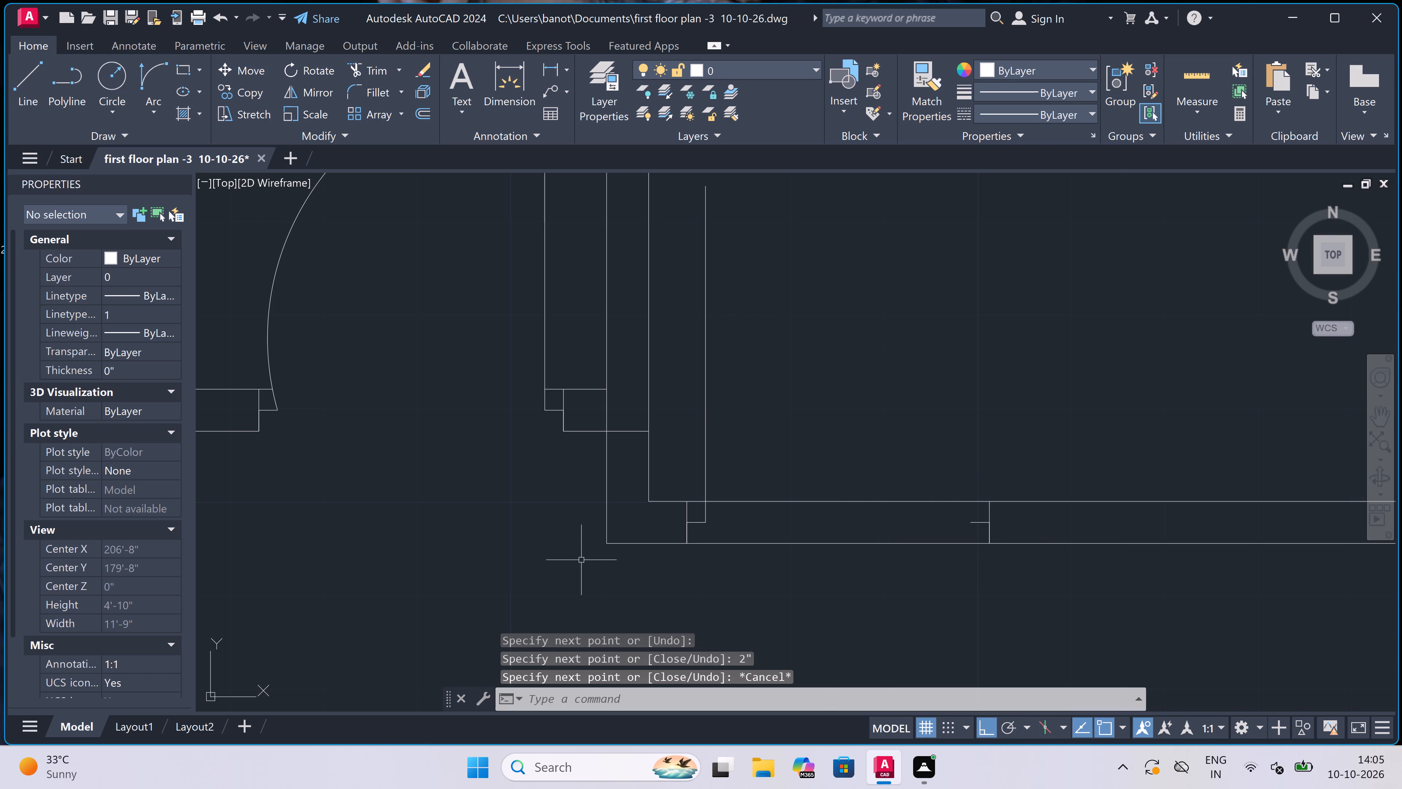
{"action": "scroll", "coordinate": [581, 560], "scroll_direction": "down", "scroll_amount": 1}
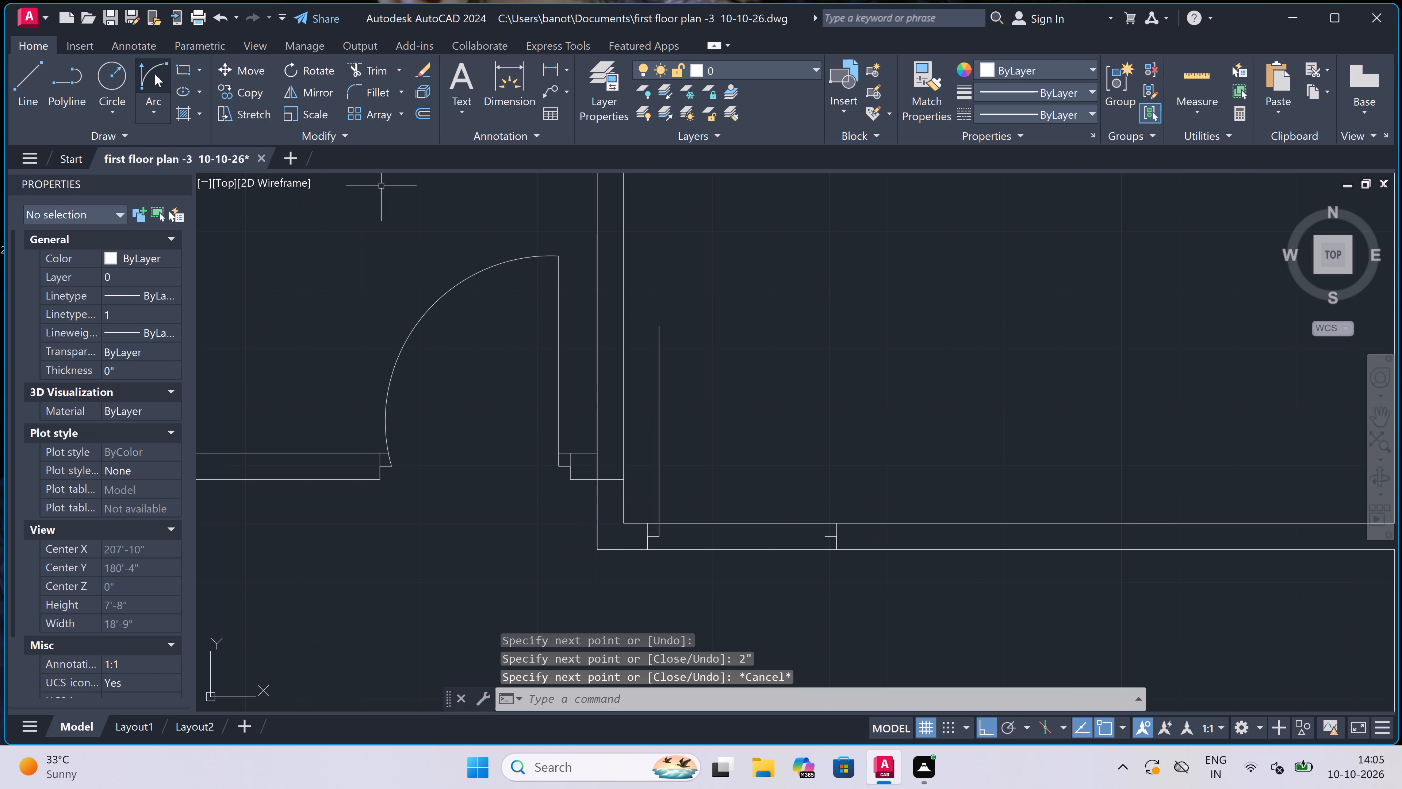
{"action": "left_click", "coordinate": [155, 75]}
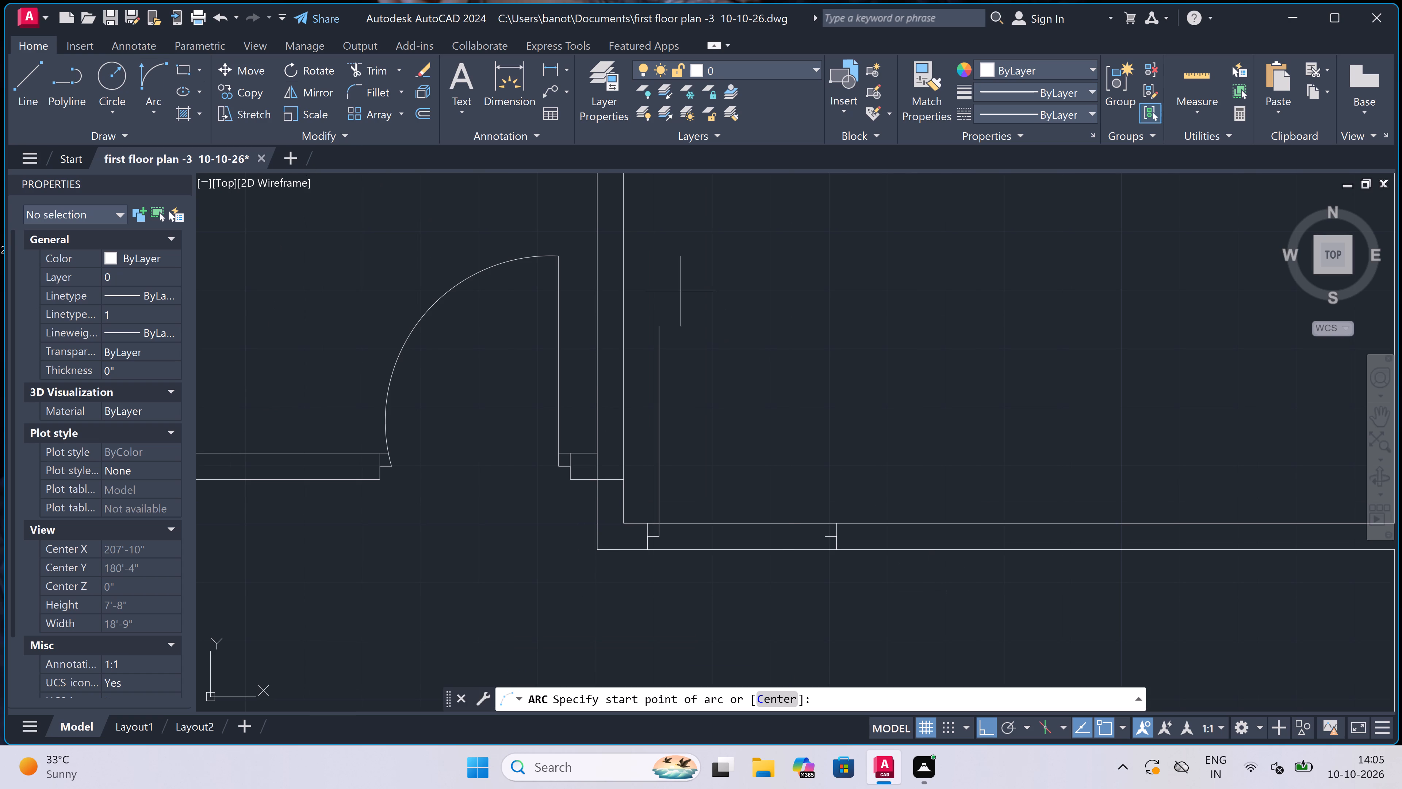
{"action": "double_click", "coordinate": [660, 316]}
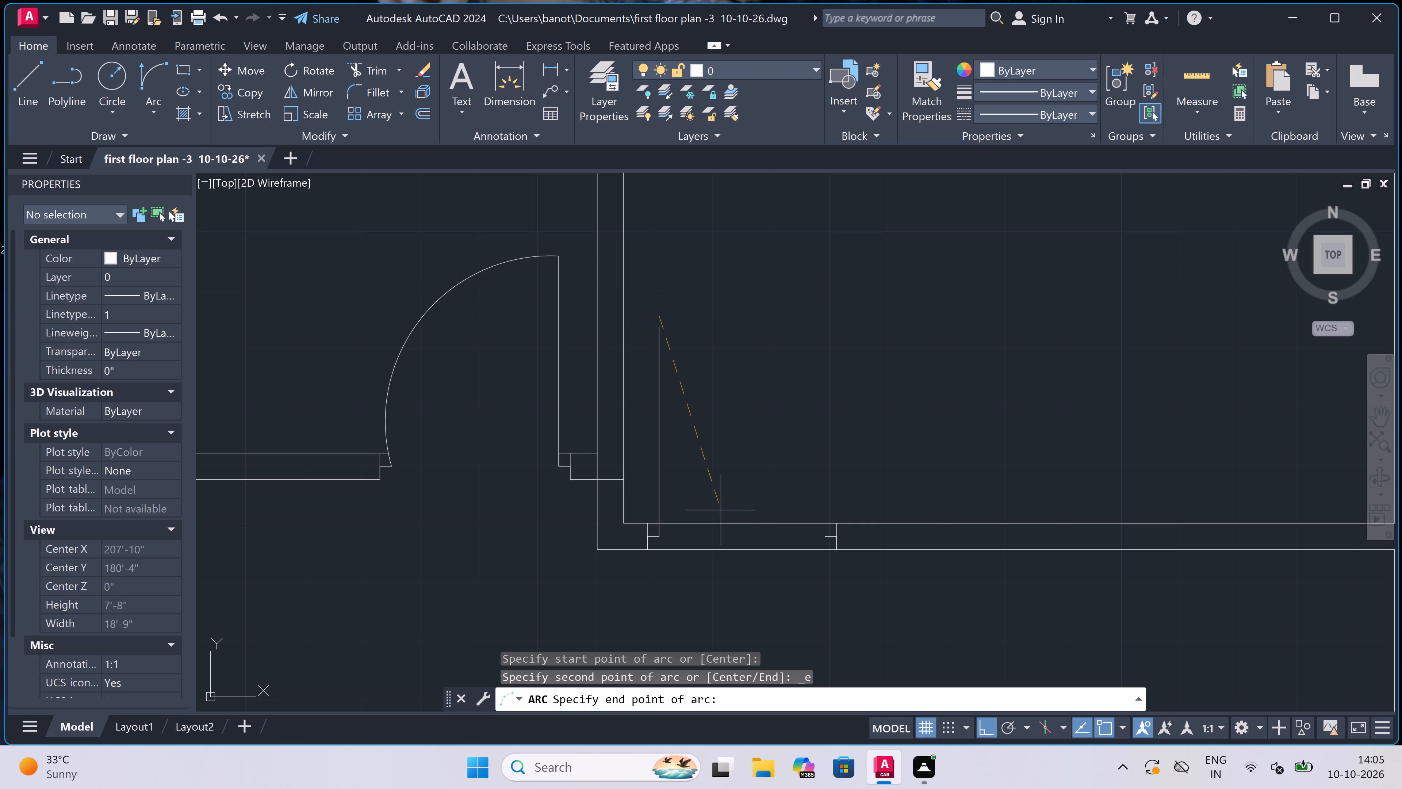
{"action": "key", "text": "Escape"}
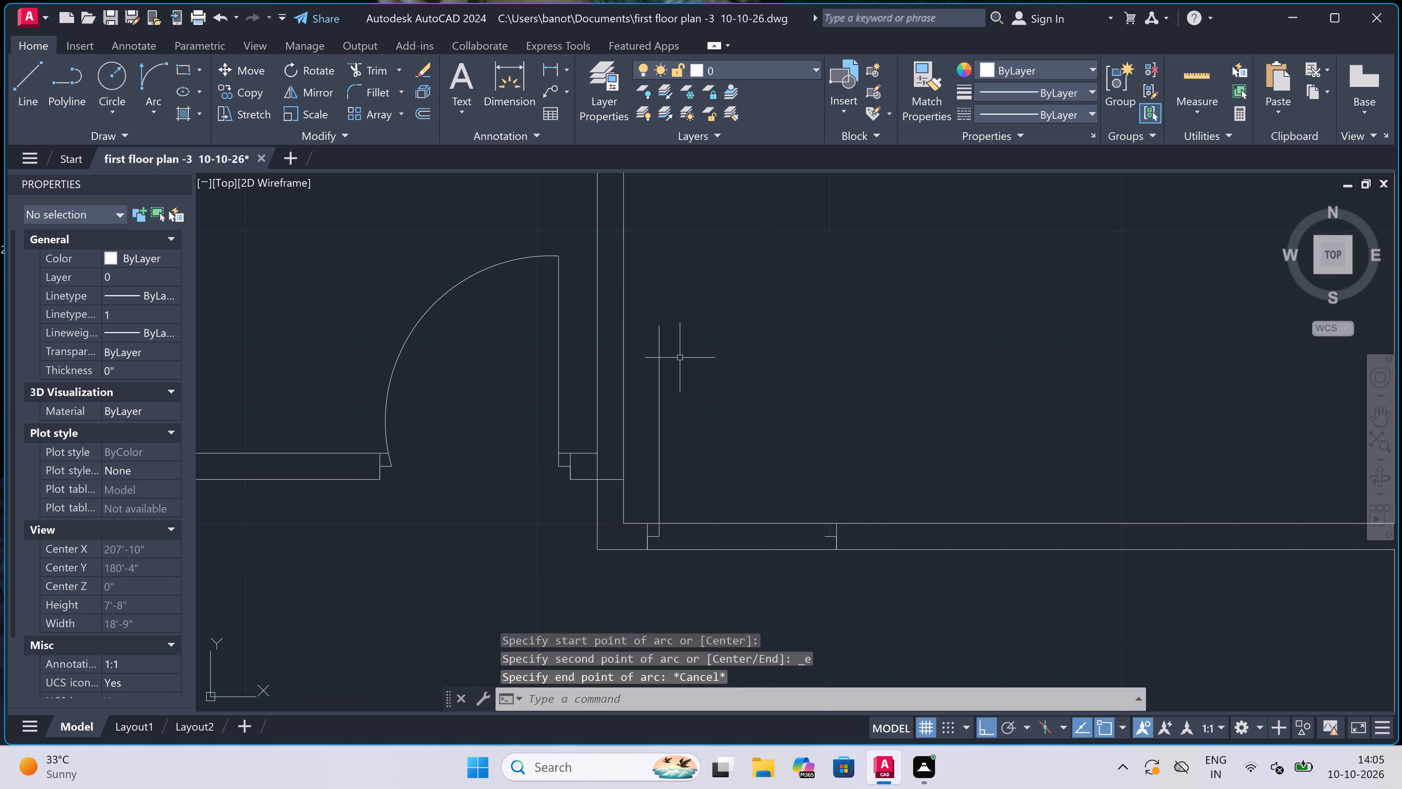
Draw a three-point swing arc from the door leaf's top end through the opposite stop's end to below the wall.
{"action": "key", "text": "space"}
{"action": "left_click", "coordinate": [663, 328]}
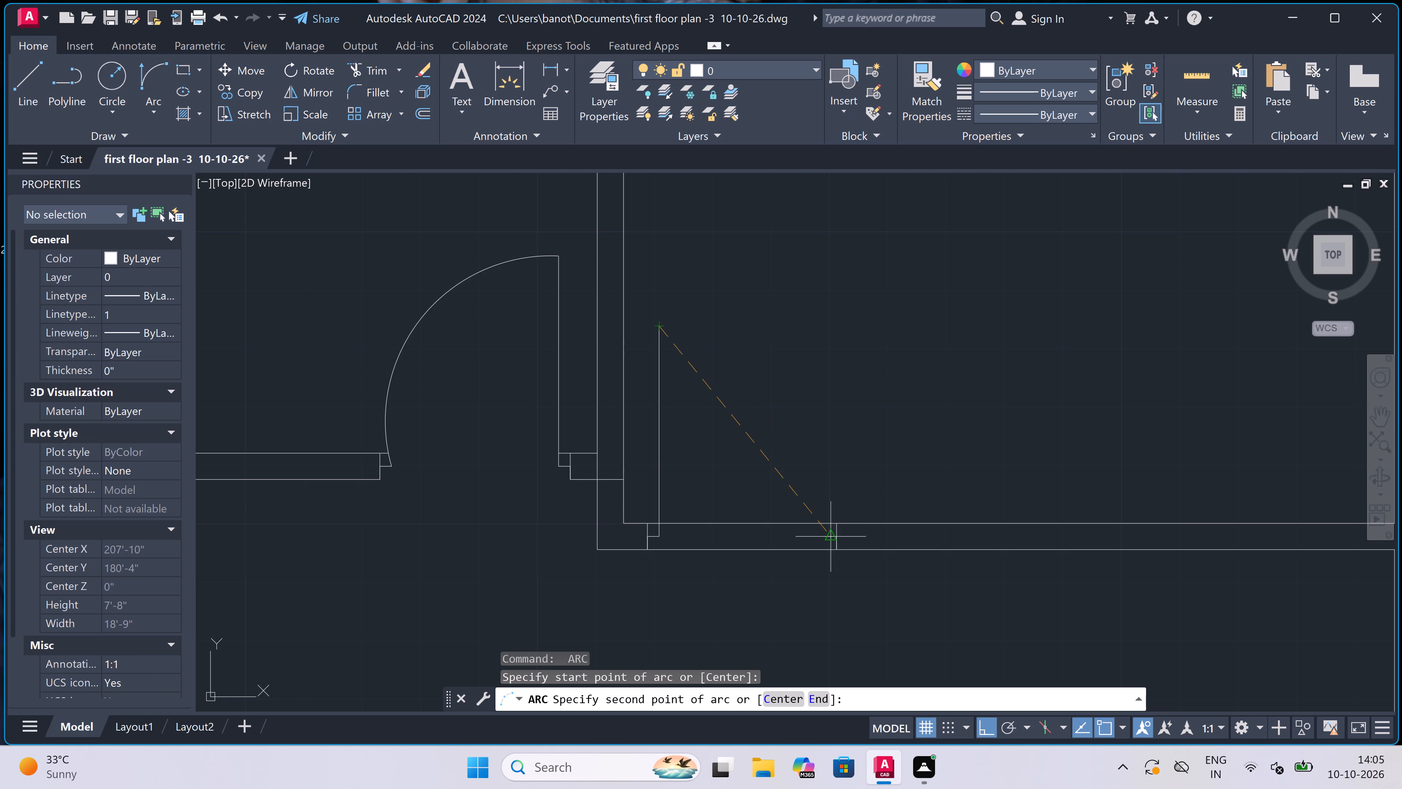
{"action": "scroll", "coordinate": [832, 533], "scroll_direction": "up", "scroll_amount": 2}
{"action": "double_click", "coordinate": [814, 545]}
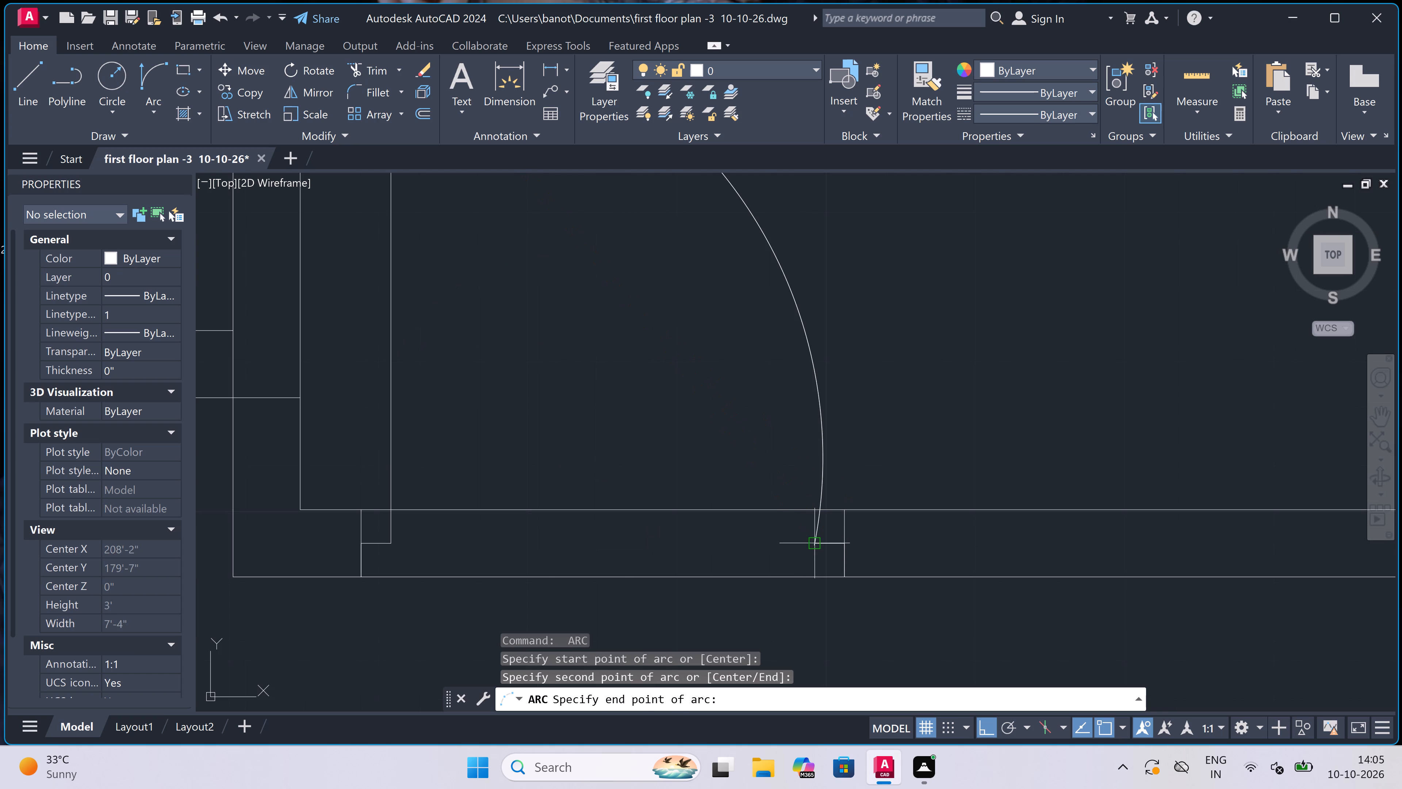
{"action": "scroll", "coordinate": [817, 460], "scroll_direction": "down", "scroll_amount": 3}
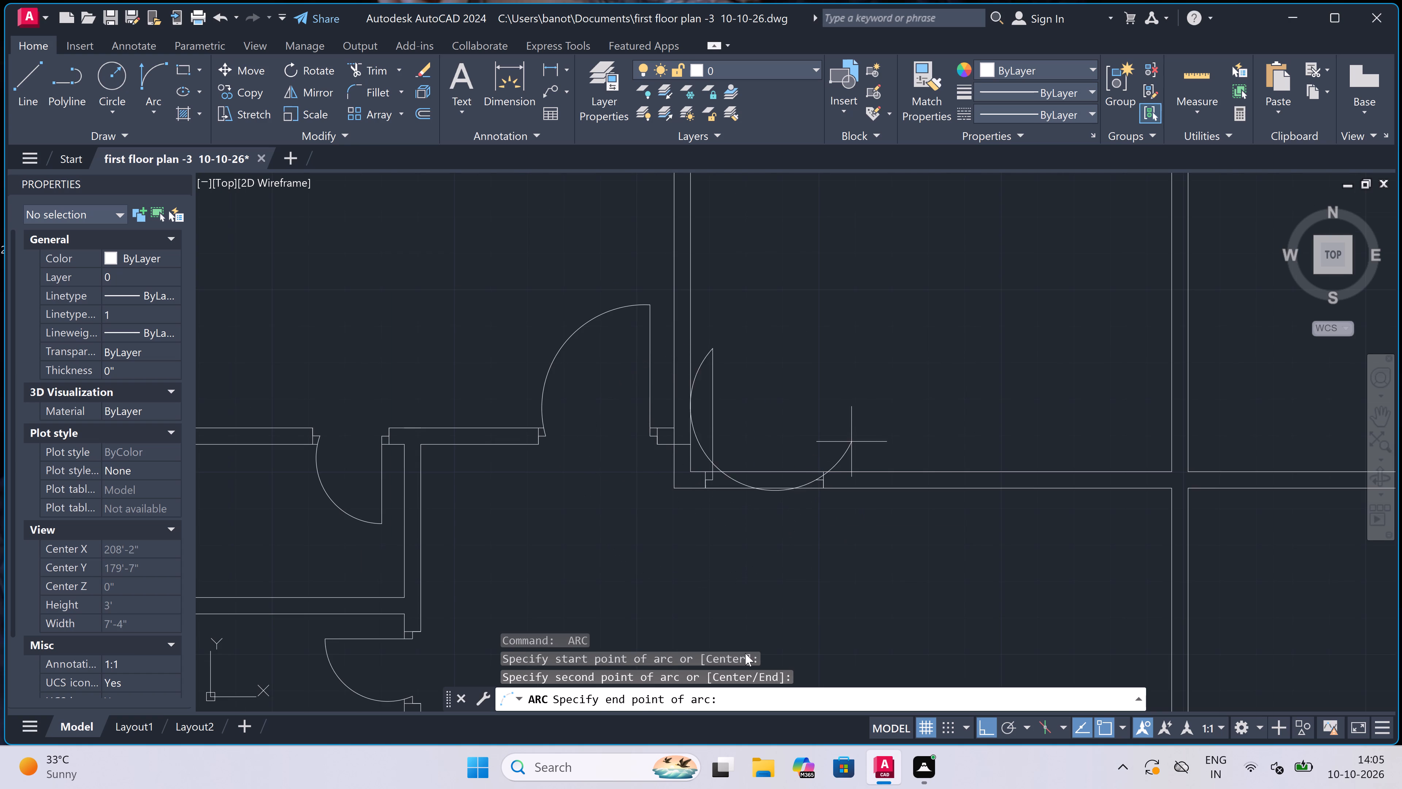
{"action": "left_click", "coordinate": [712, 601]}
Trim the wall lines across the door opening and the part of the swing arc extending below the opposite door stop.
{"action": "key", "text": "t"}
{"action": "key", "text": "r"}
{"action": "key", "text": "space"}
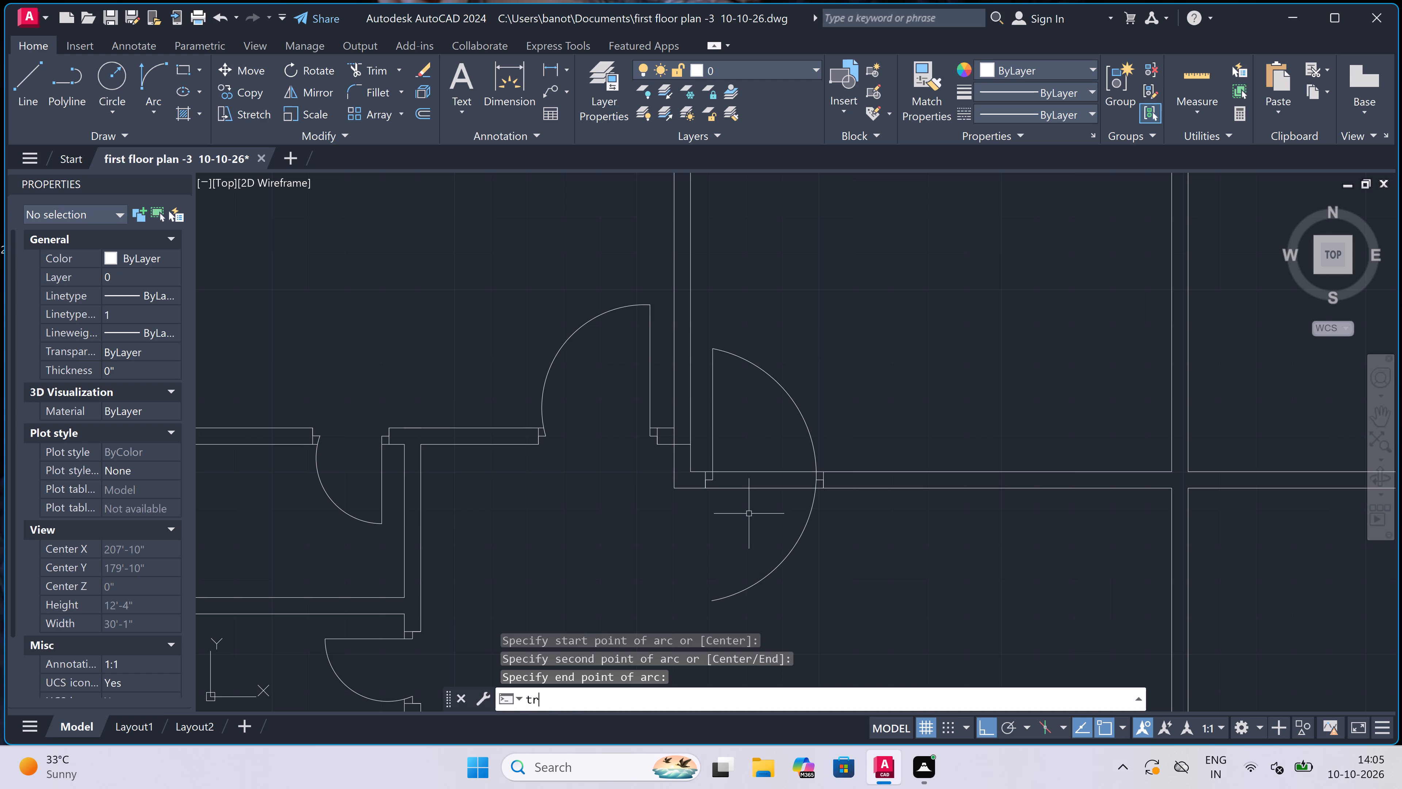
{"action": "left_click", "coordinate": [760, 461]}
{"action": "double_click", "coordinate": [843, 530]}
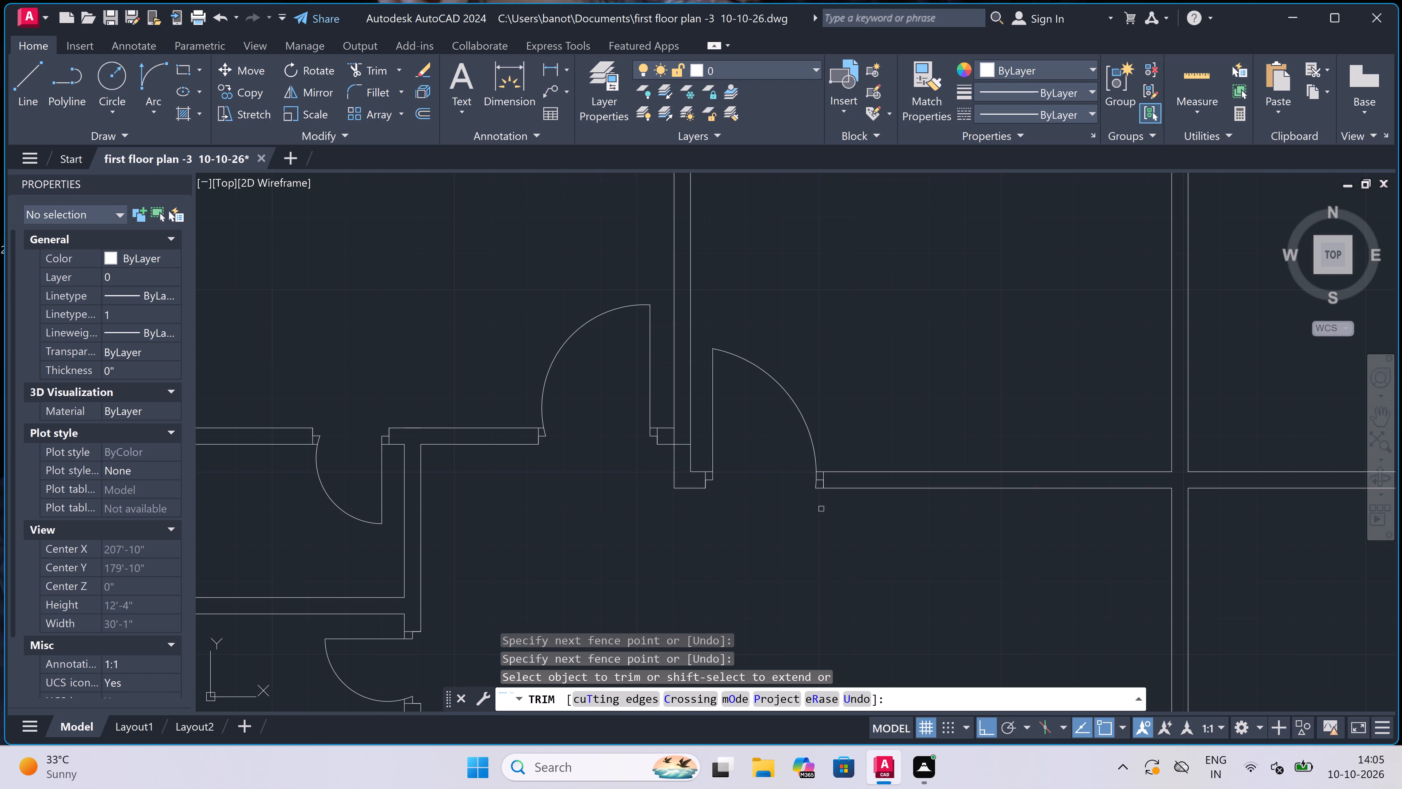
{"action": "scroll", "coordinate": [812, 480], "scroll_direction": "up", "scroll_amount": 3}
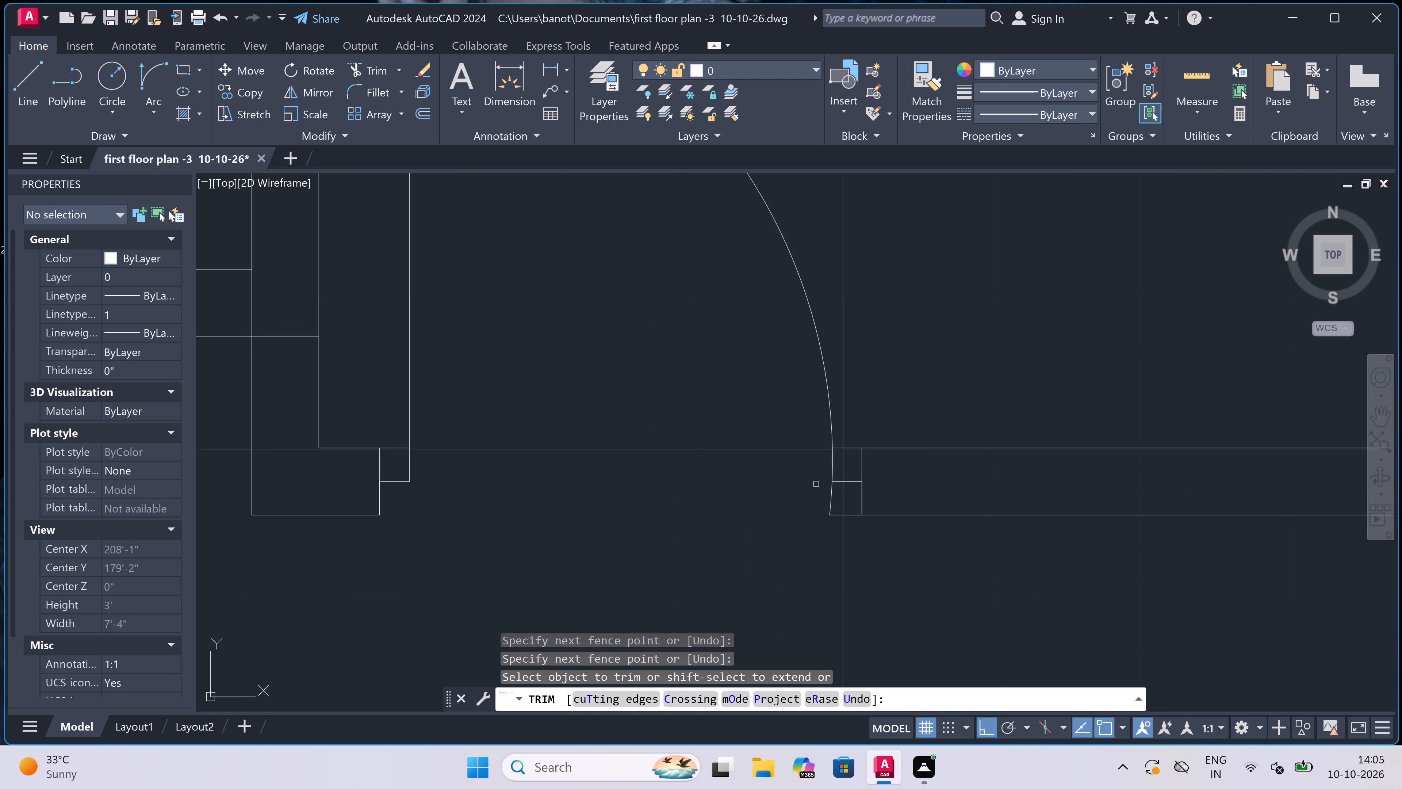
{"action": "scroll", "coordinate": [818, 484], "scroll_direction": "up", "scroll_amount": 1}
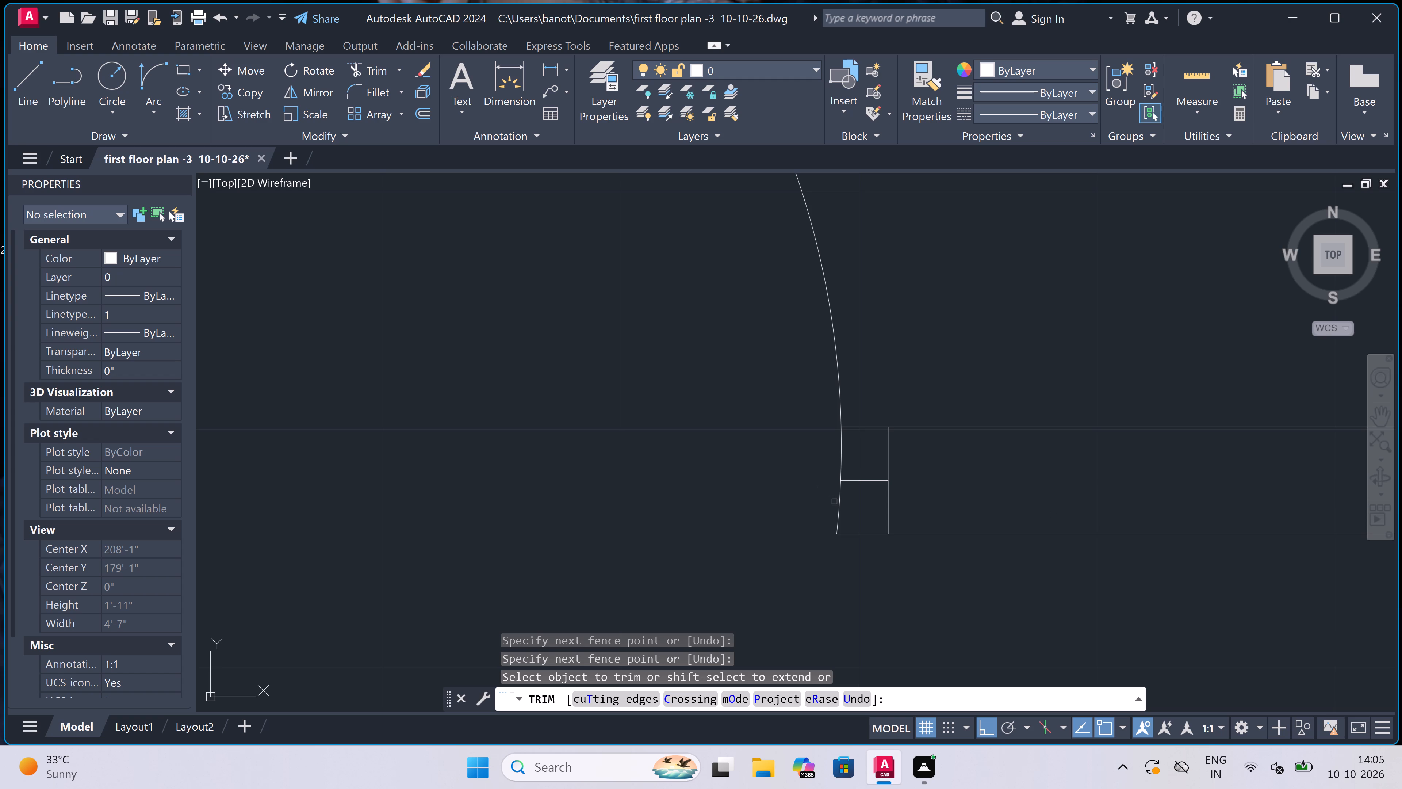
{"action": "left_click", "coordinate": [834, 502]}
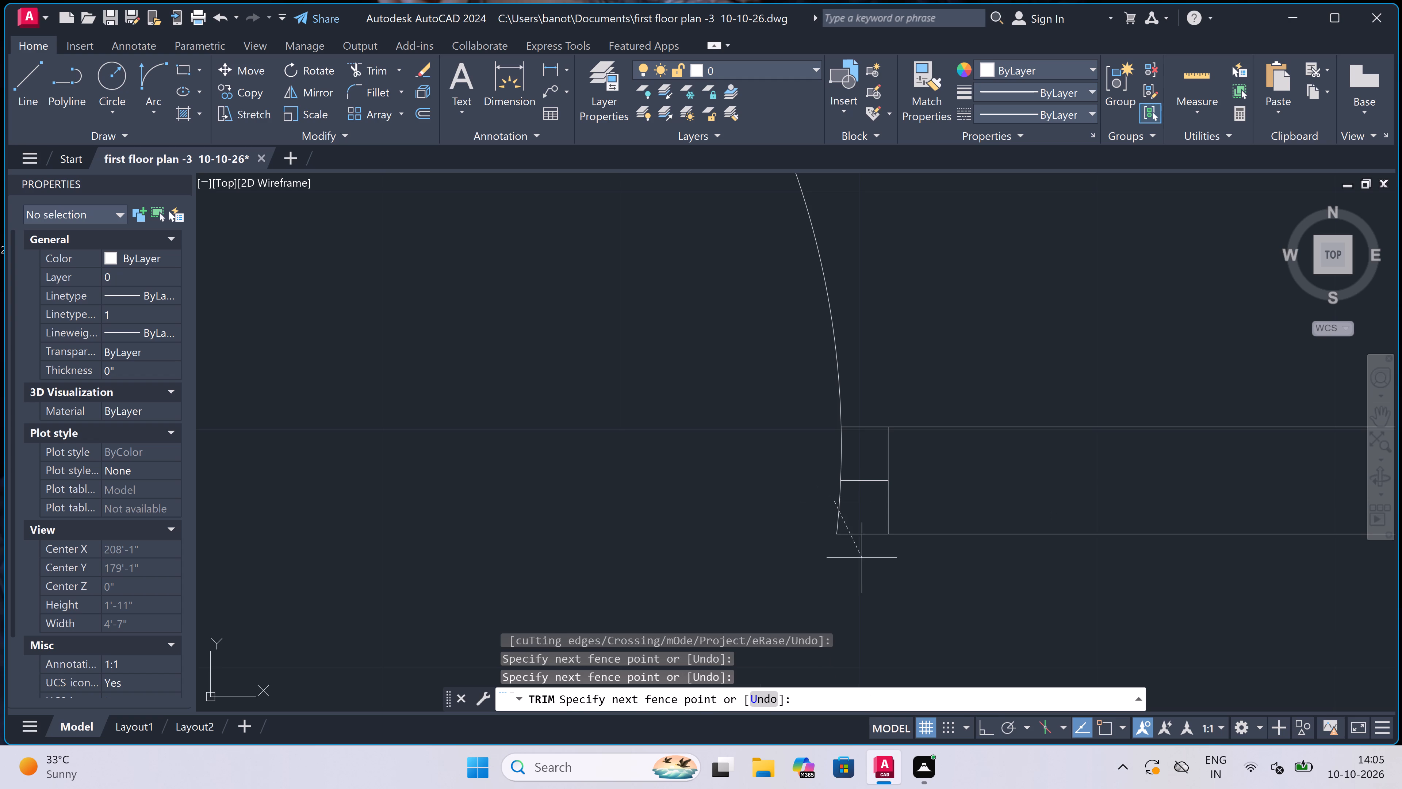
{"action": "double_click", "coordinate": [864, 561]}
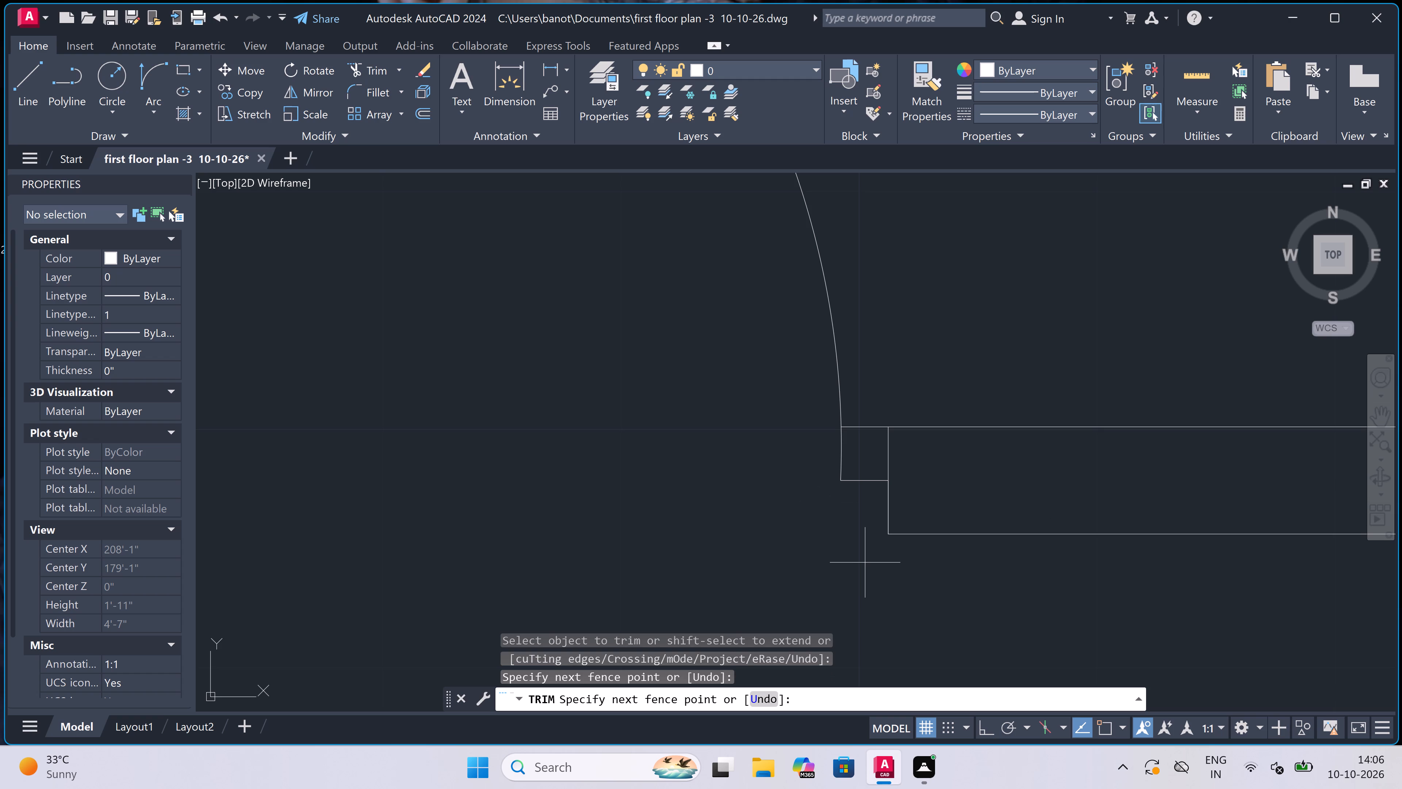
{"action": "scroll", "coordinate": [866, 538], "scroll_direction": "down", "scroll_amount": 3}
{"action": "scroll", "coordinate": [798, 438], "scroll_direction": "down", "scroll_amount": 3}
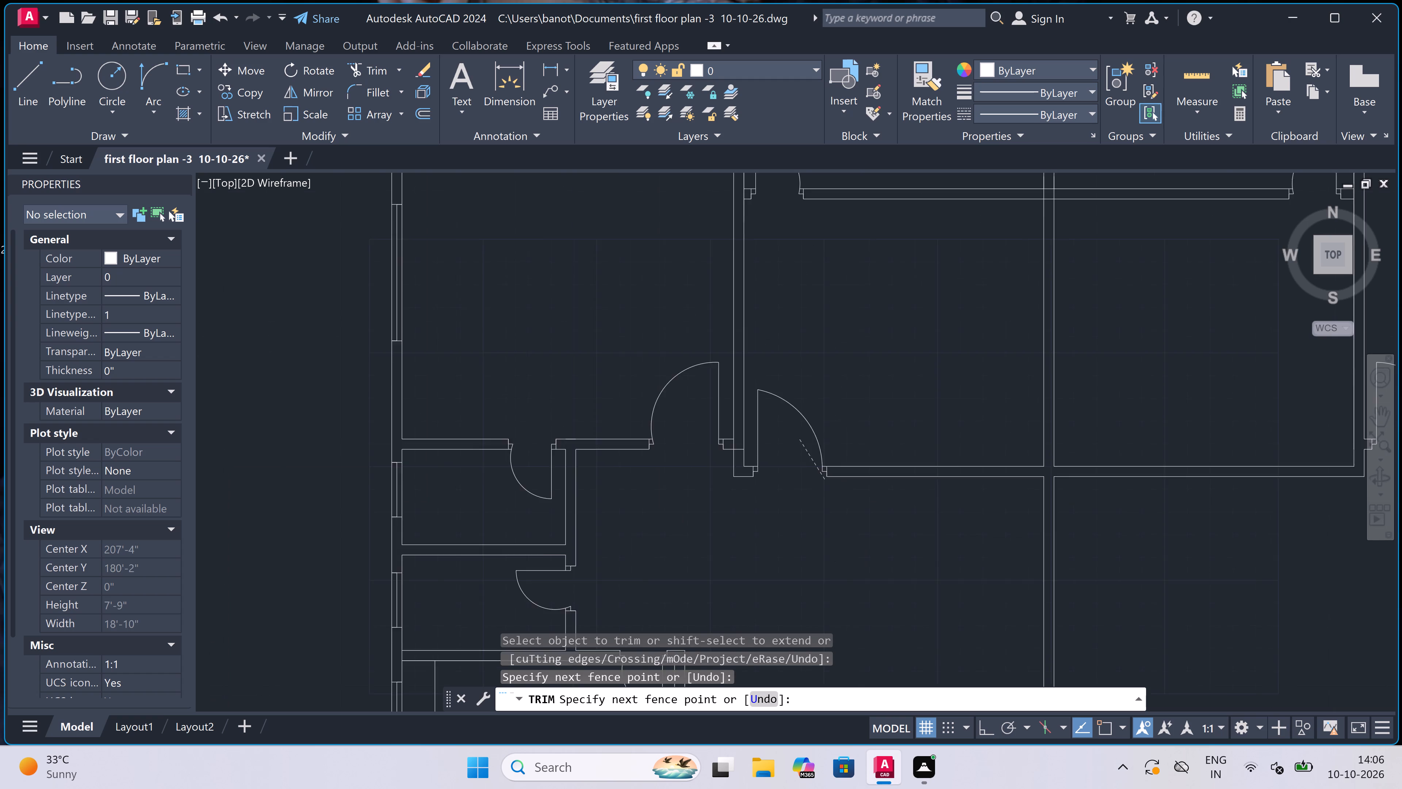
{"action": "scroll", "coordinate": [798, 438], "scroll_direction": "down", "scroll_amount": 1}
{"action": "scroll", "coordinate": [816, 477], "scroll_direction": "up", "scroll_amount": 2}
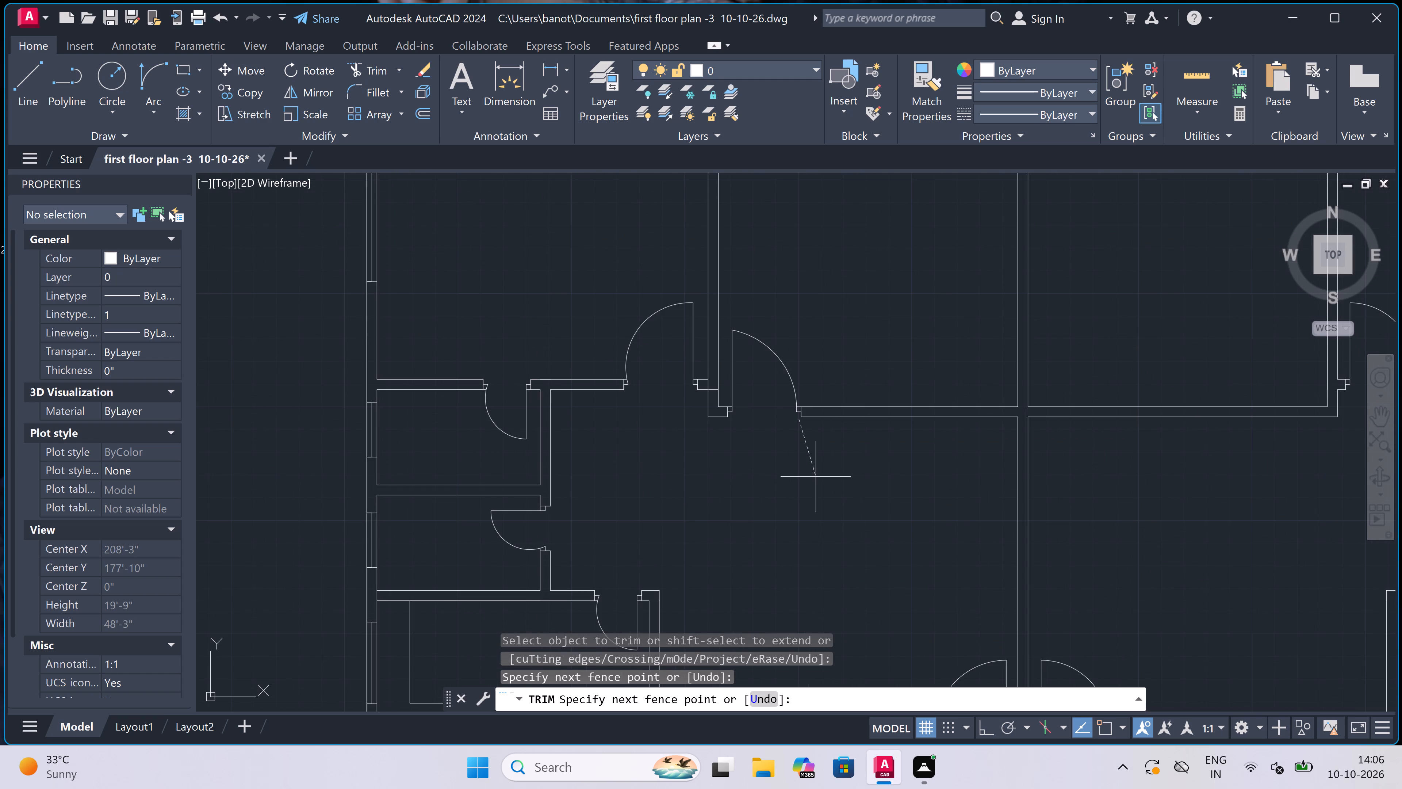
{"action": "key", "text": "Escape"}
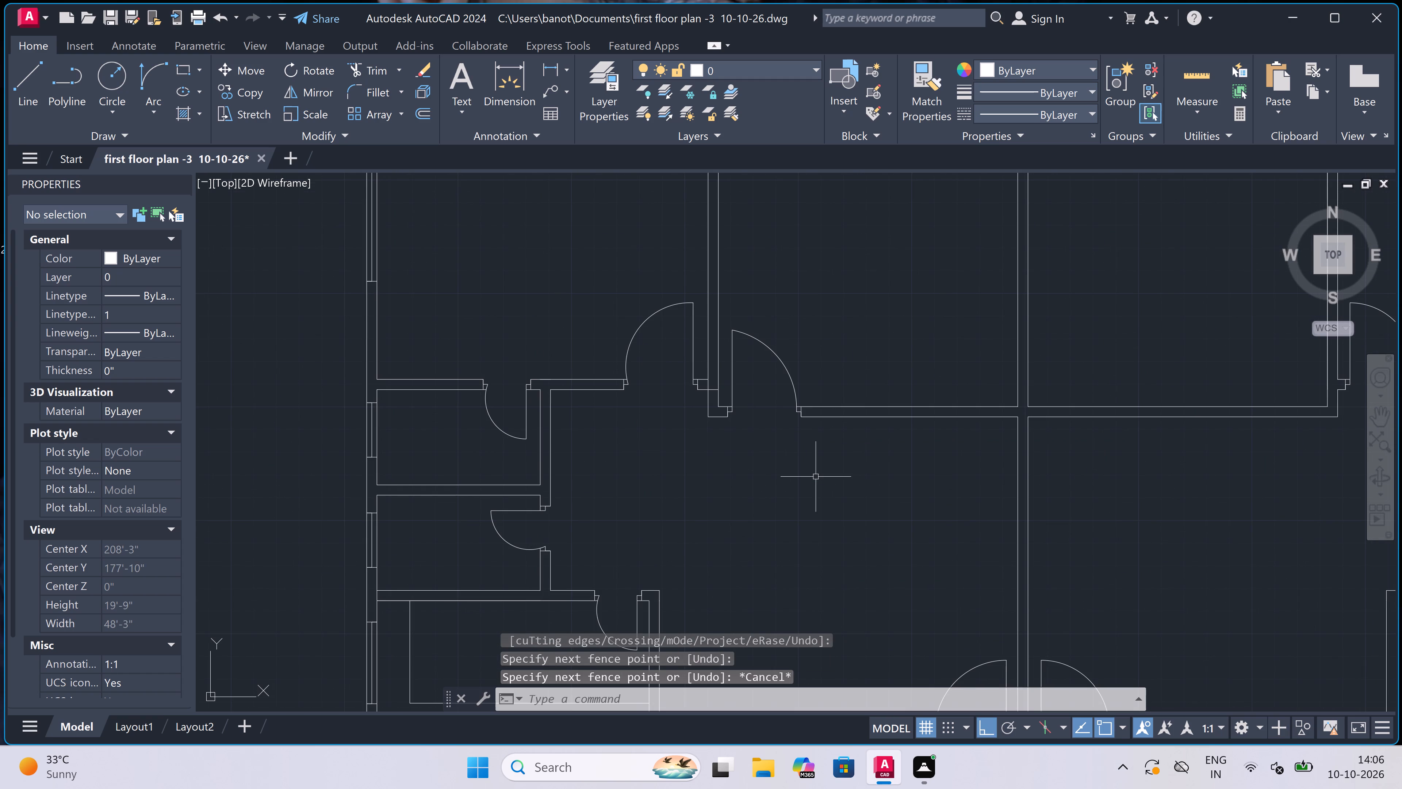
Draw a mirrored door jamb in the upper-right central room's bottom wall near its right corner, with a 2" stop and 3' leaf.
{"action": "type", "text": "l"}
{"action": "key", "text": "space"}
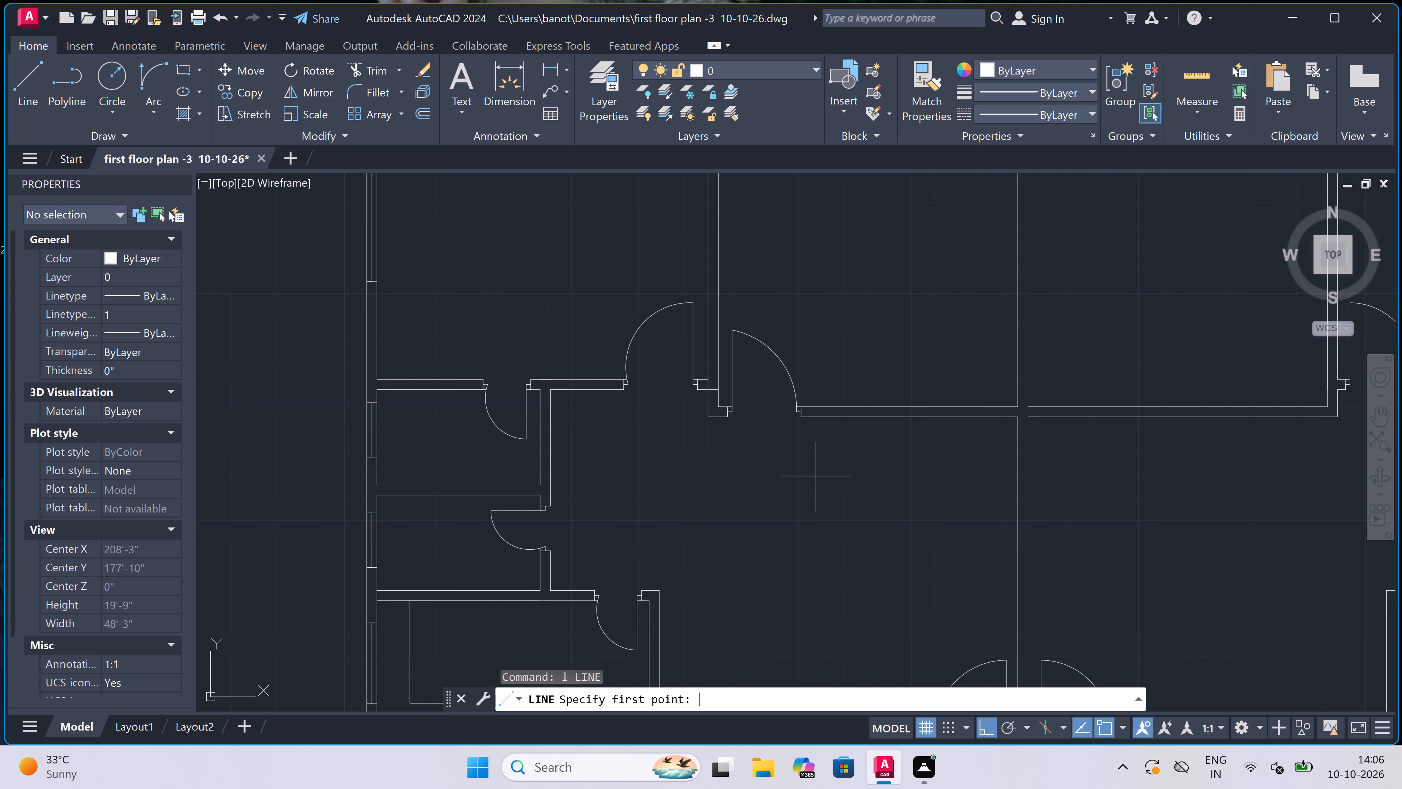
{"action": "scroll", "coordinate": [809, 473], "scroll_direction": "down", "scroll_amount": 3}
{"action": "scroll", "coordinate": [918, 454], "scroll_direction": "up", "scroll_amount": 2}
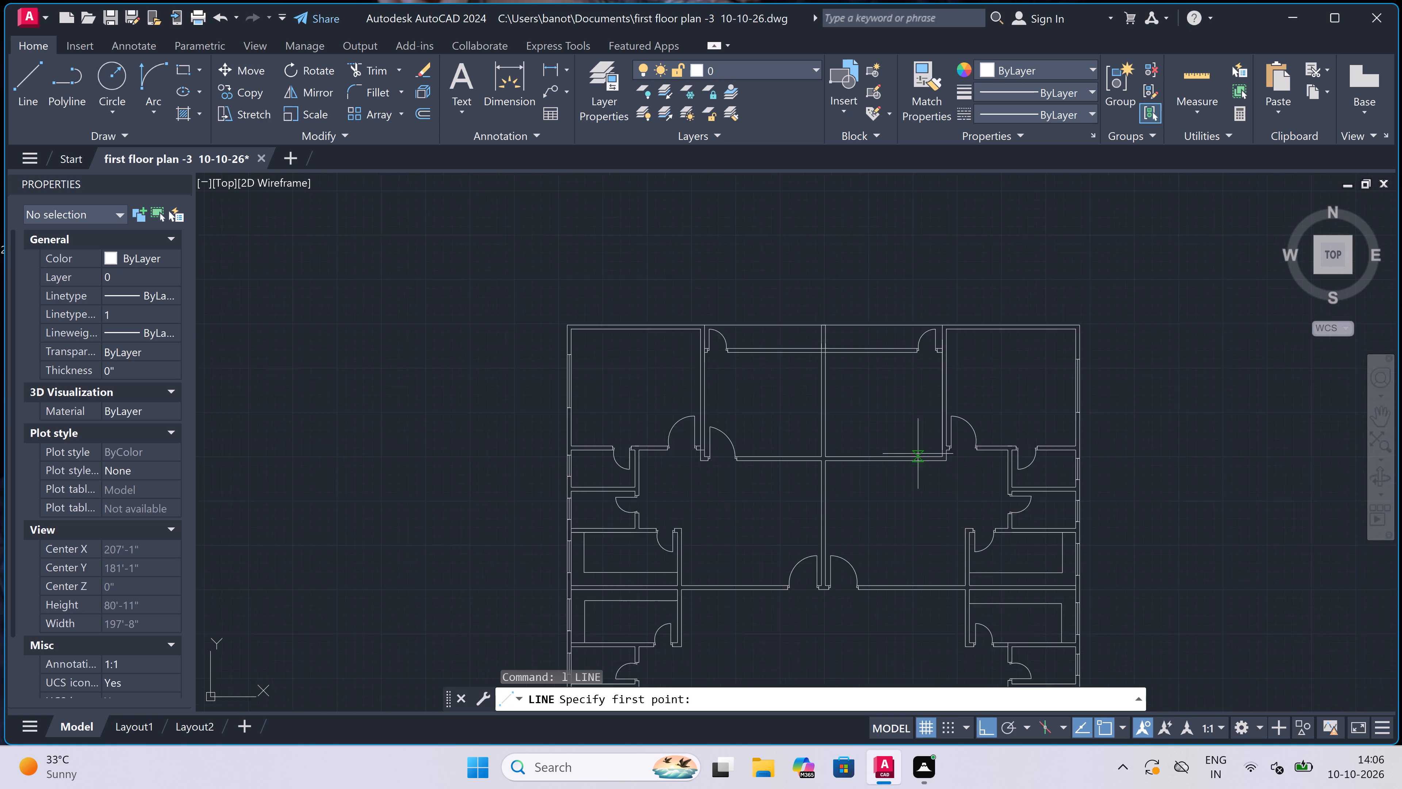
{"action": "scroll", "coordinate": [965, 454], "scroll_direction": "up", "scroll_amount": 1}
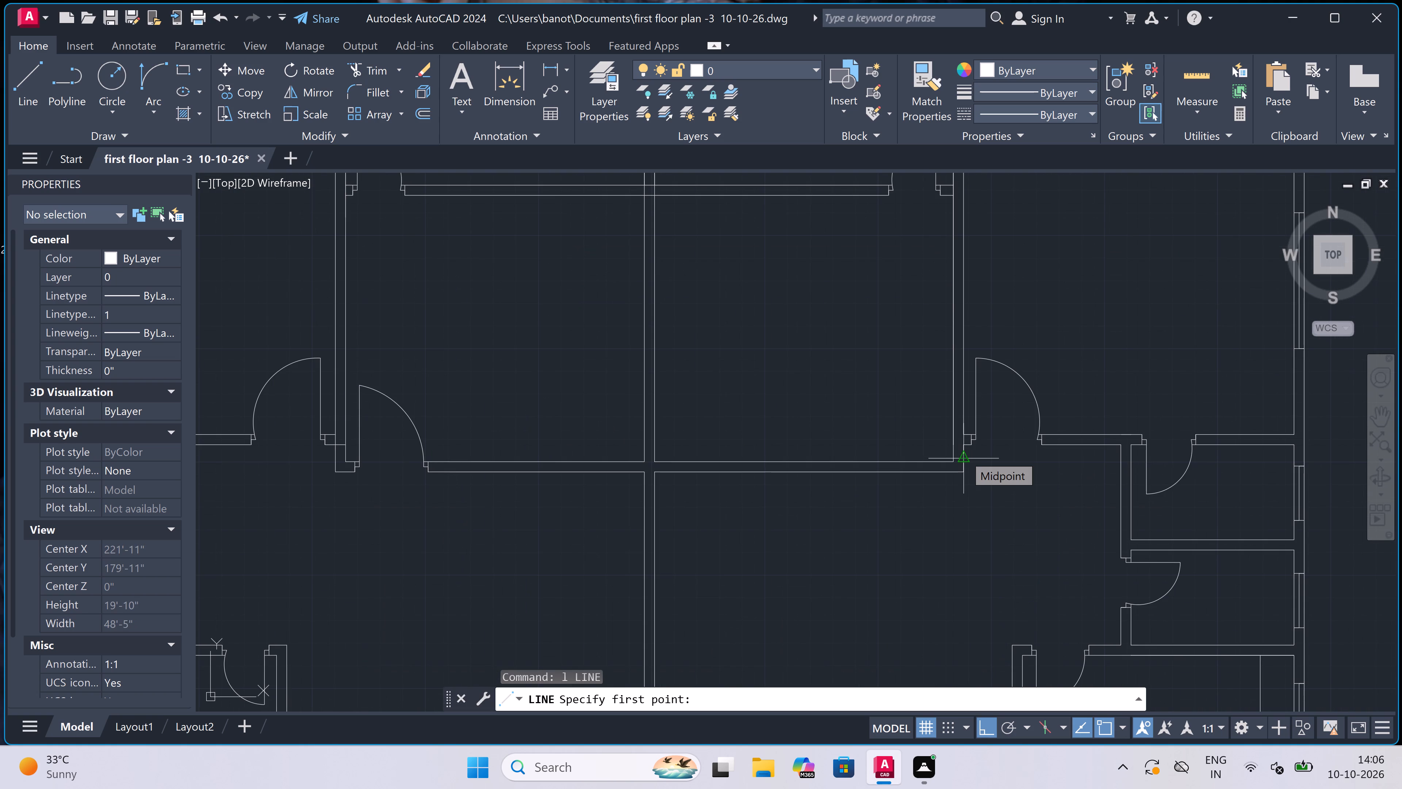
{"action": "scroll", "coordinate": [964, 454], "scroll_direction": "up", "scroll_amount": 2}
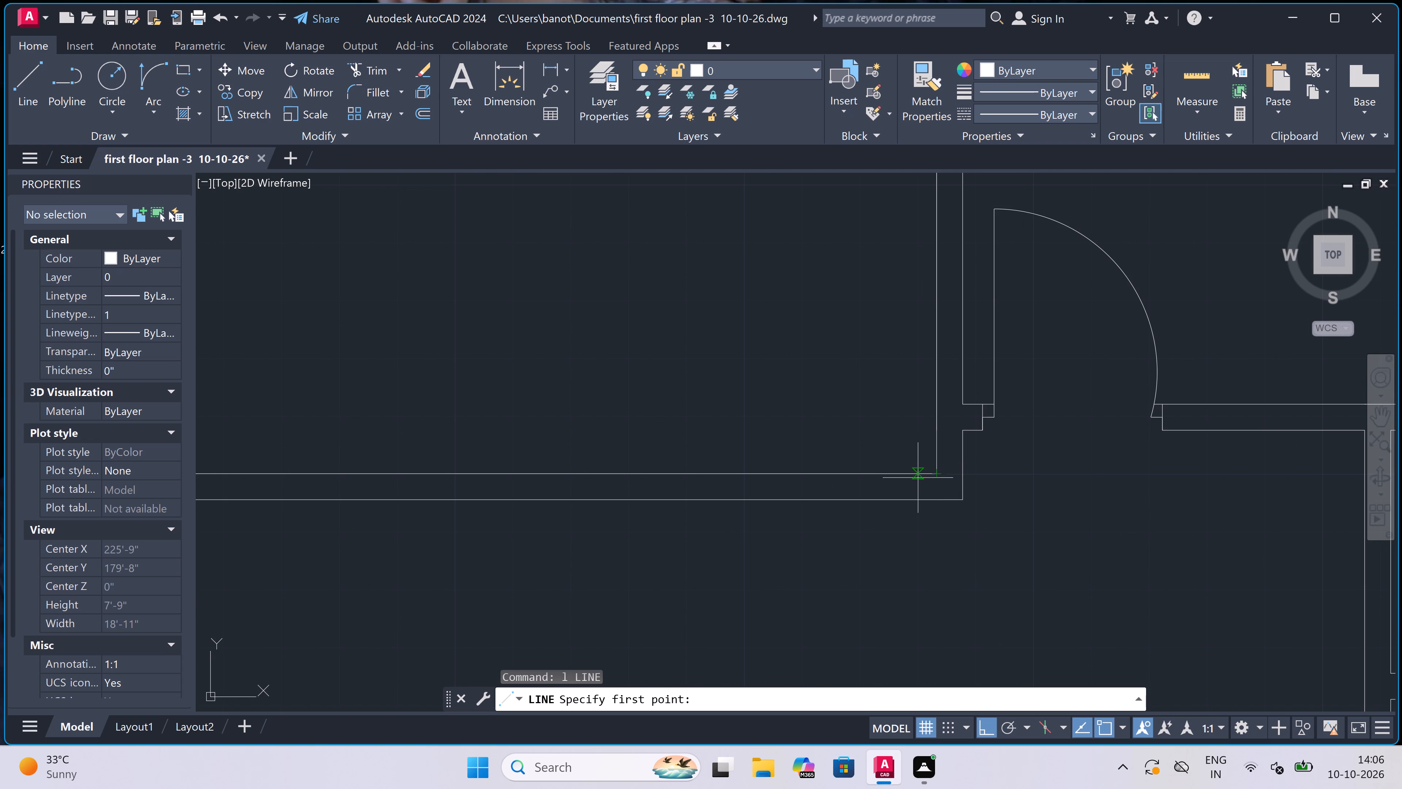
{"action": "double_click", "coordinate": [913, 474]}
{"action": "double_click", "coordinate": [910, 504]}
{"action": "scroll", "coordinate": [909, 500], "scroll_direction": "up", "scroll_amount": 2}
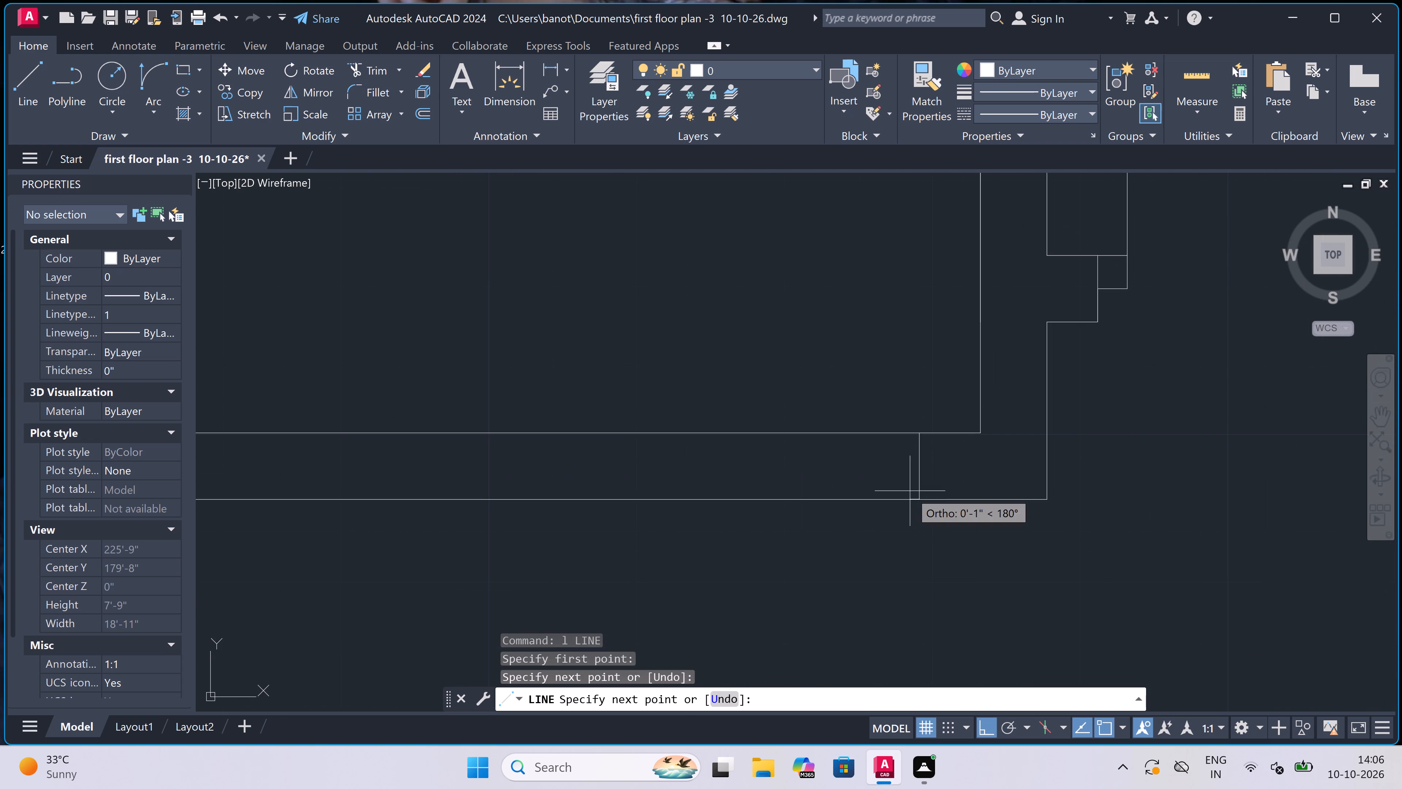
{"action": "left_click", "coordinate": [923, 466]}
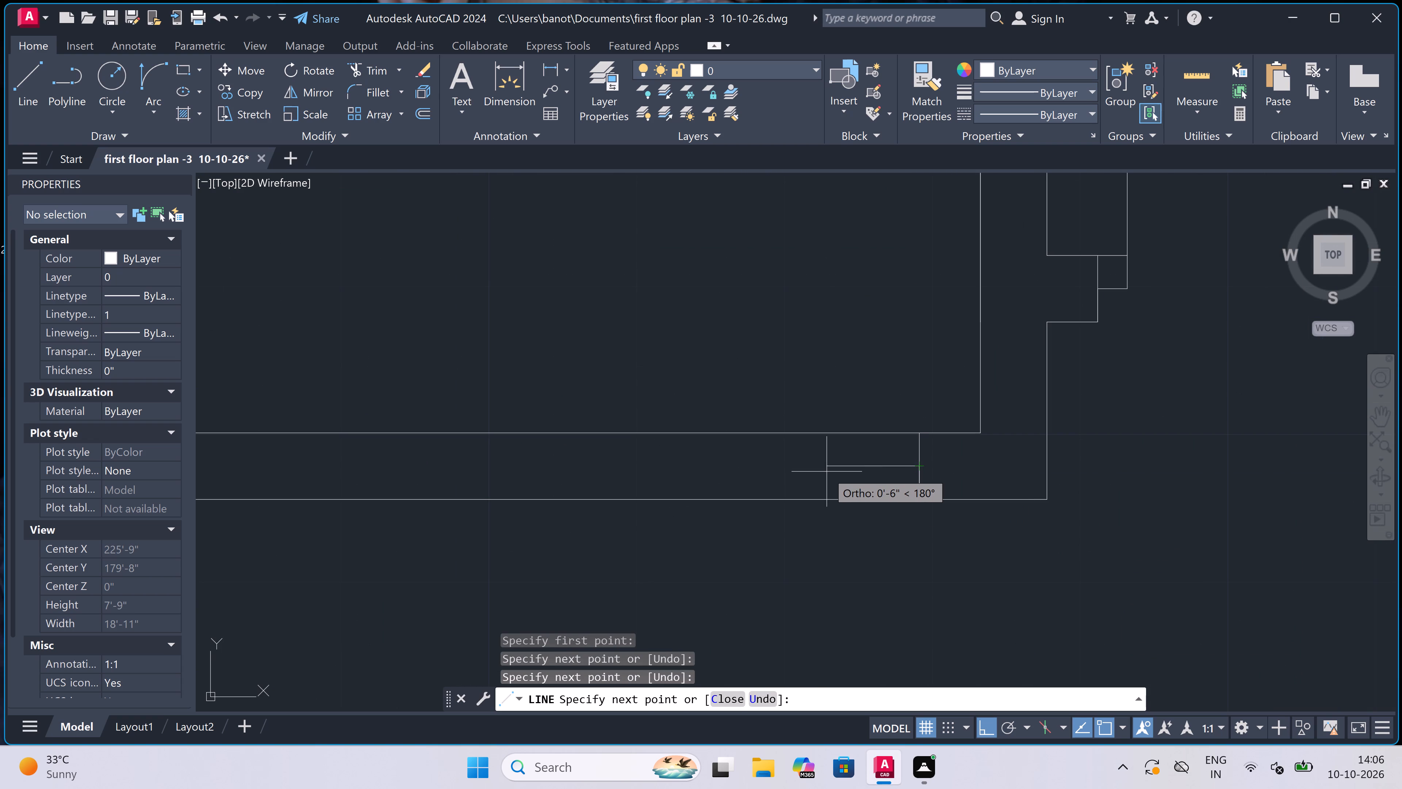
{"action": "key", "text": "2"}
{"action": "key", "text": "shift+quotedbl"}
{"action": "key", "text": "space"}
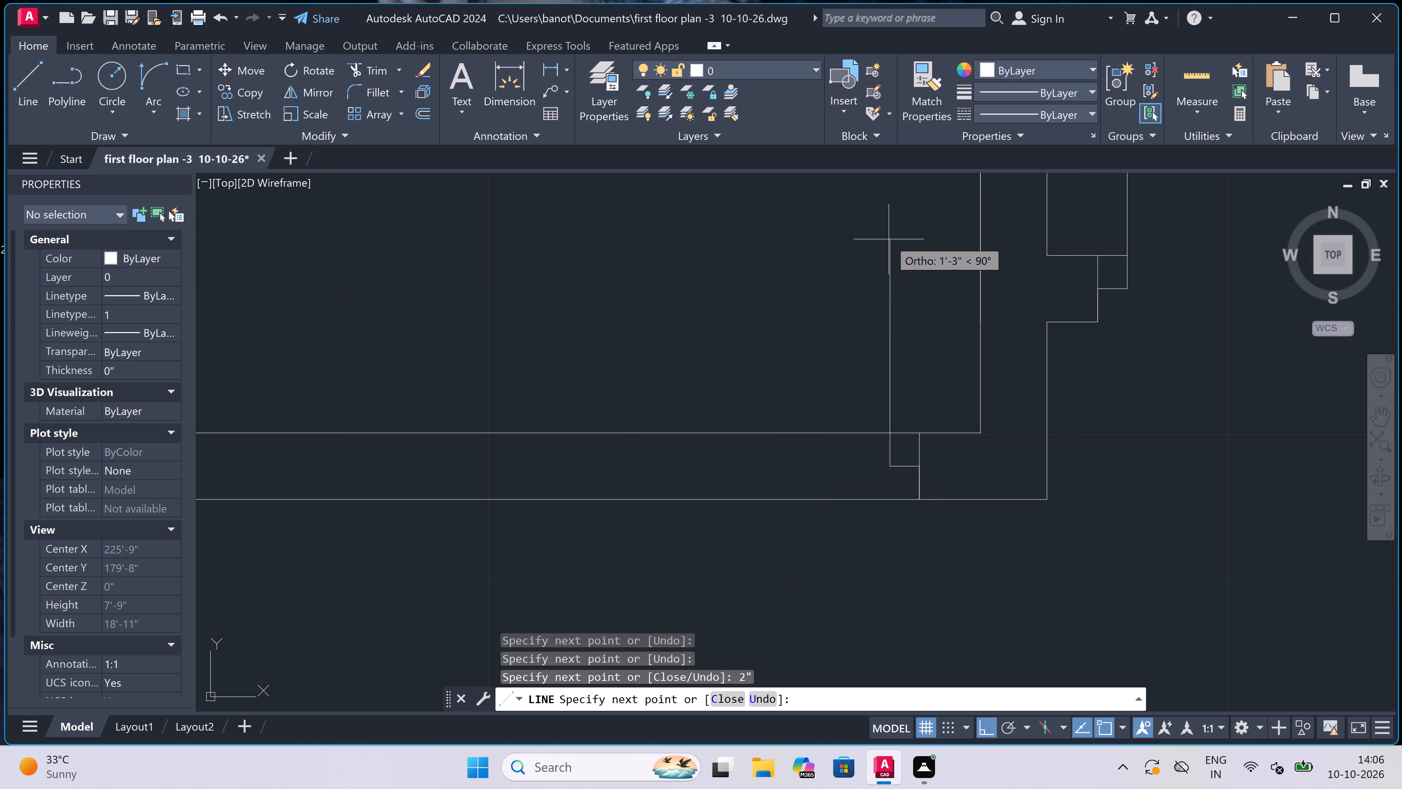
{"action": "type", "text": "3'"}
{"action": "key", "text": "space"}
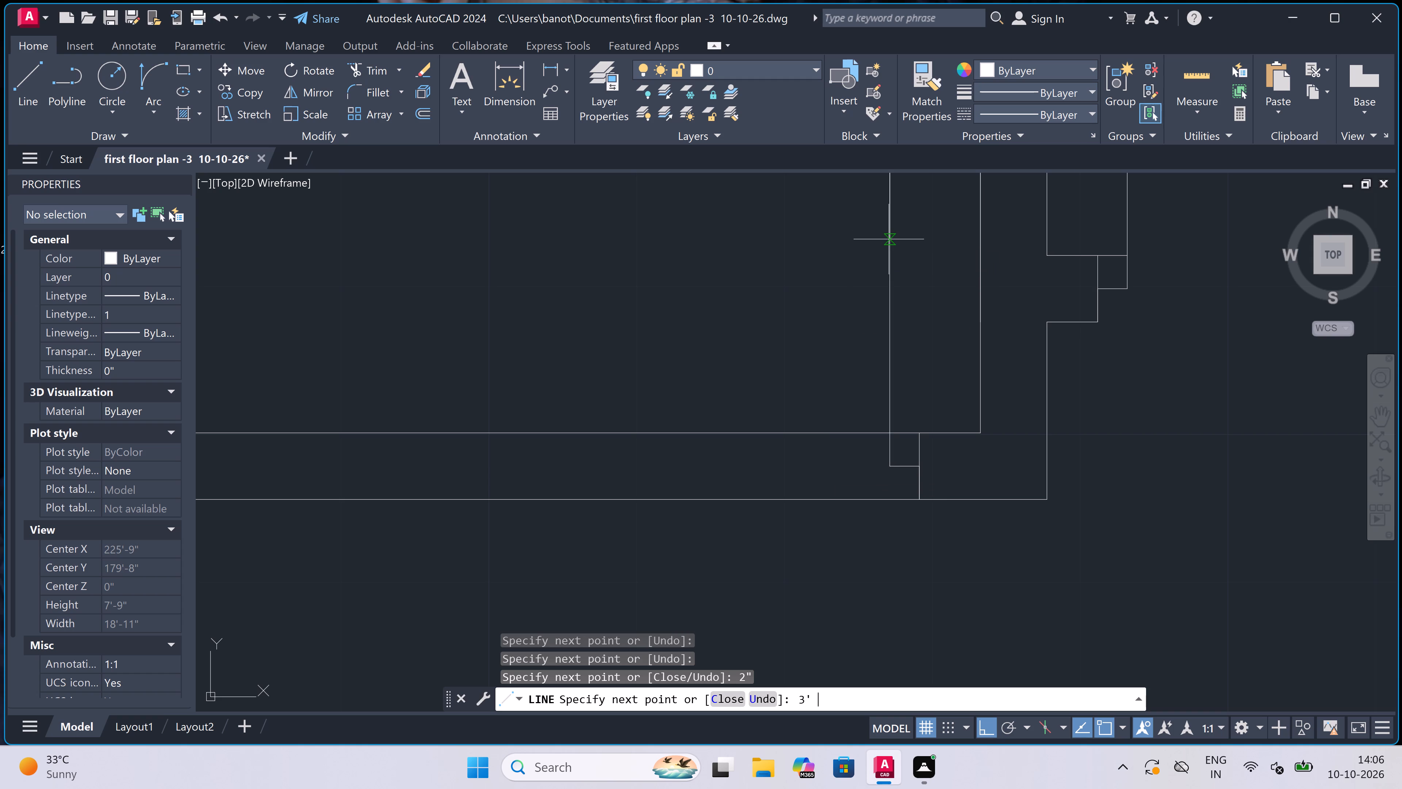
{"action": "key", "text": "Escape"}
Draw the door's opposite jamb line across the upper-right central room's bottom wall, with a 2" stop from its midpoint toward the leaf.
{"action": "key", "text": "space"}
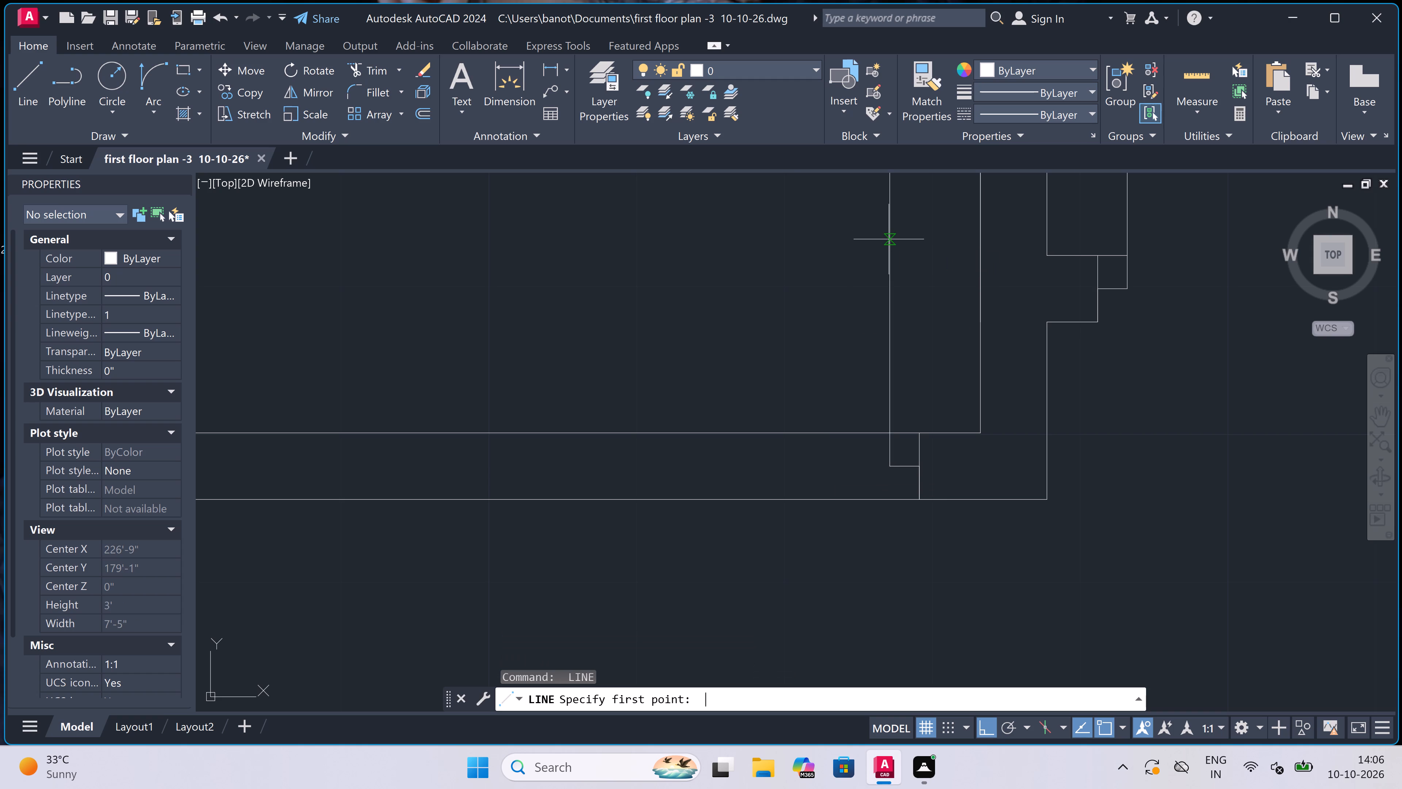
{"action": "scroll", "coordinate": [841, 378], "scroll_direction": "down", "scroll_amount": 3}
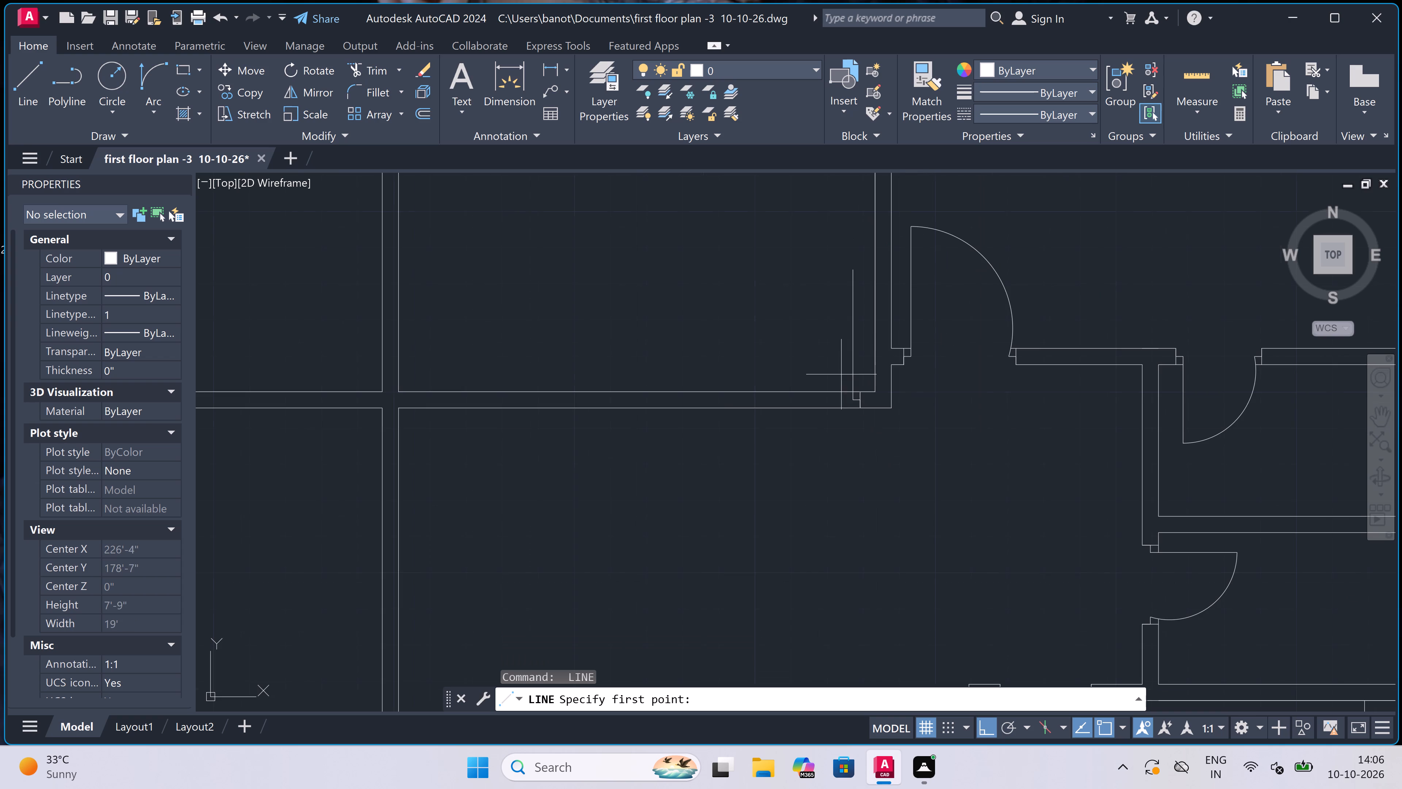
{"action": "scroll", "coordinate": [841, 321], "scroll_direction": "up", "scroll_amount": 1}
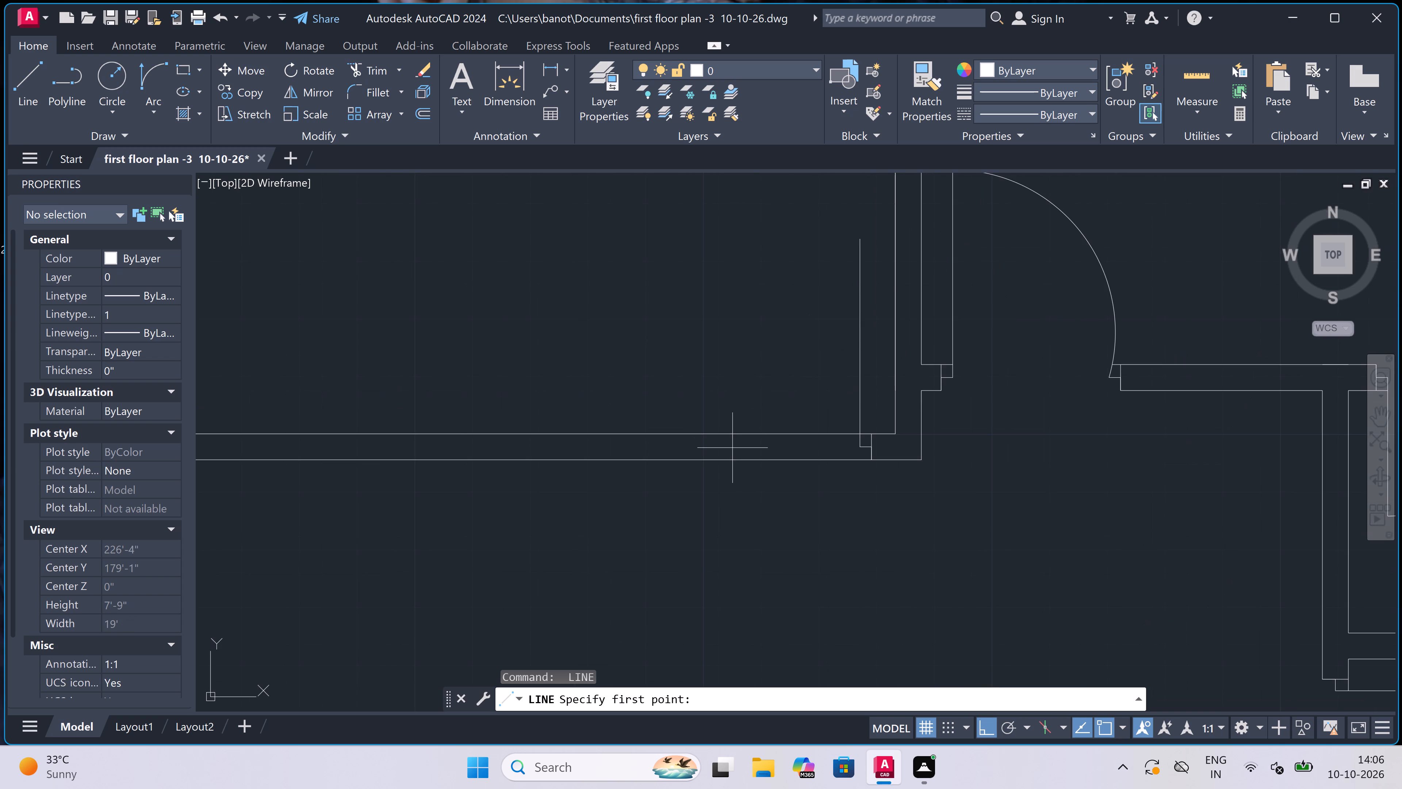
{"action": "left_click", "coordinate": [727, 437]}
{"action": "double_click", "coordinate": [728, 452]}
{"action": "double_click", "coordinate": [728, 441]}
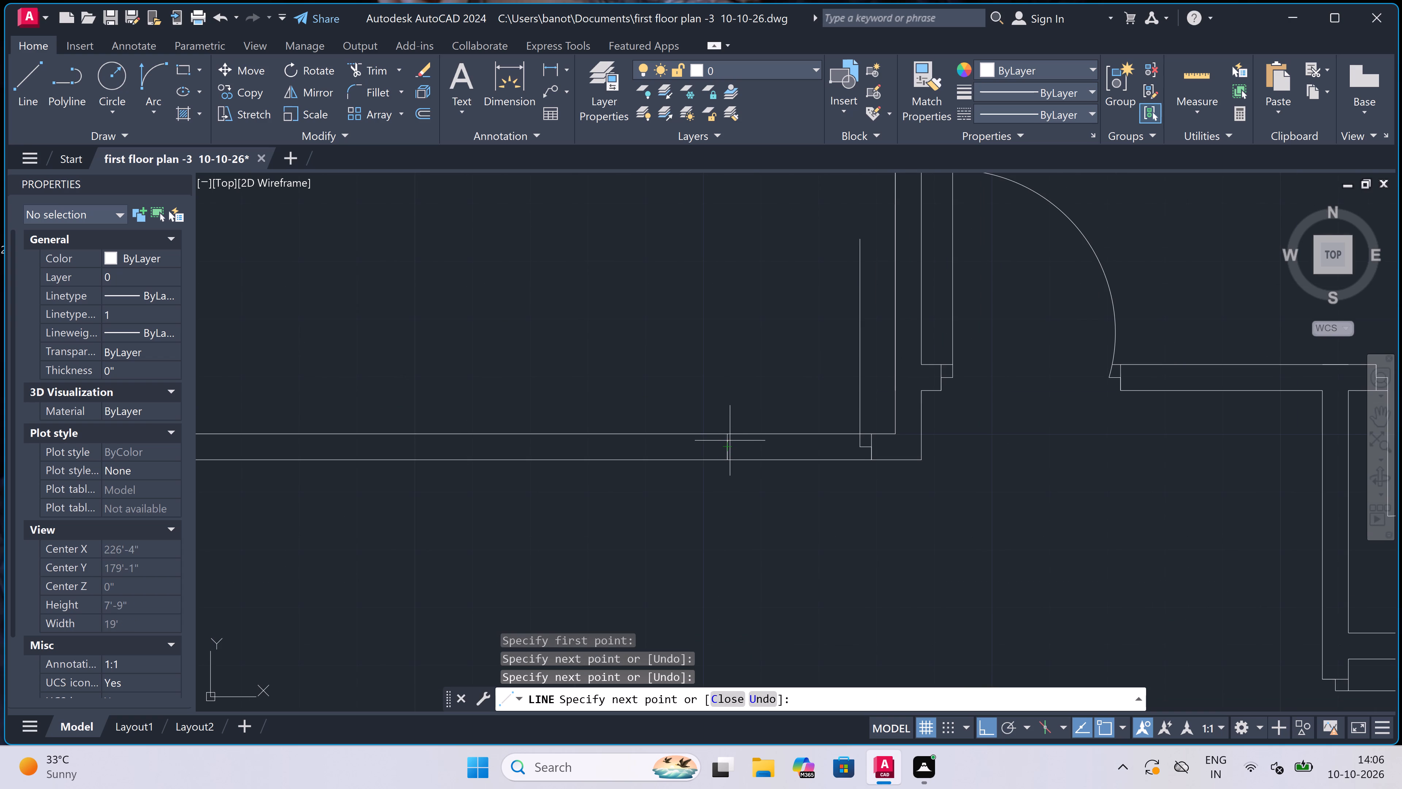
{"action": "key", "text": "2"}
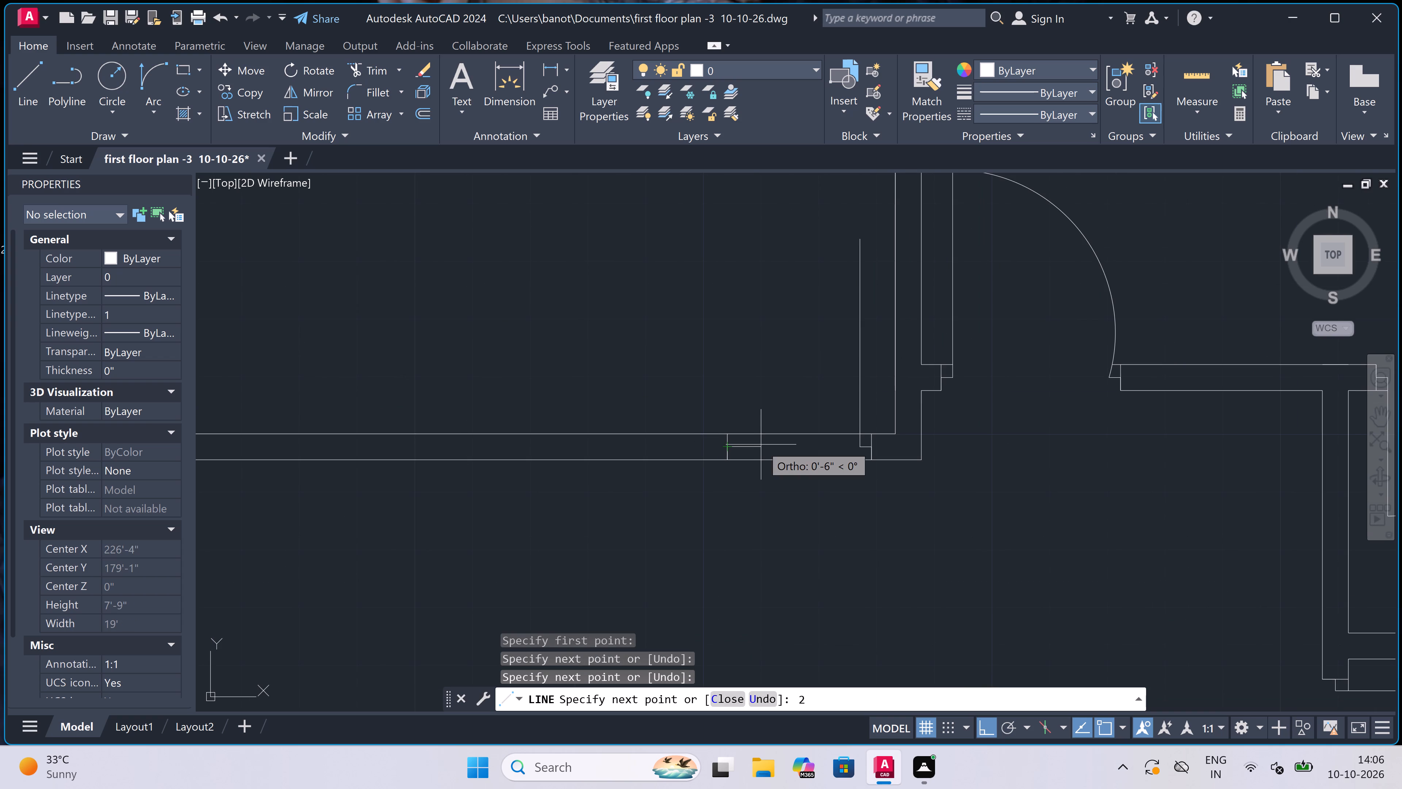
{"action": "type", "text": "\""}
{"action": "key", "text": "space"}
{"action": "key", "text": "Escape"}
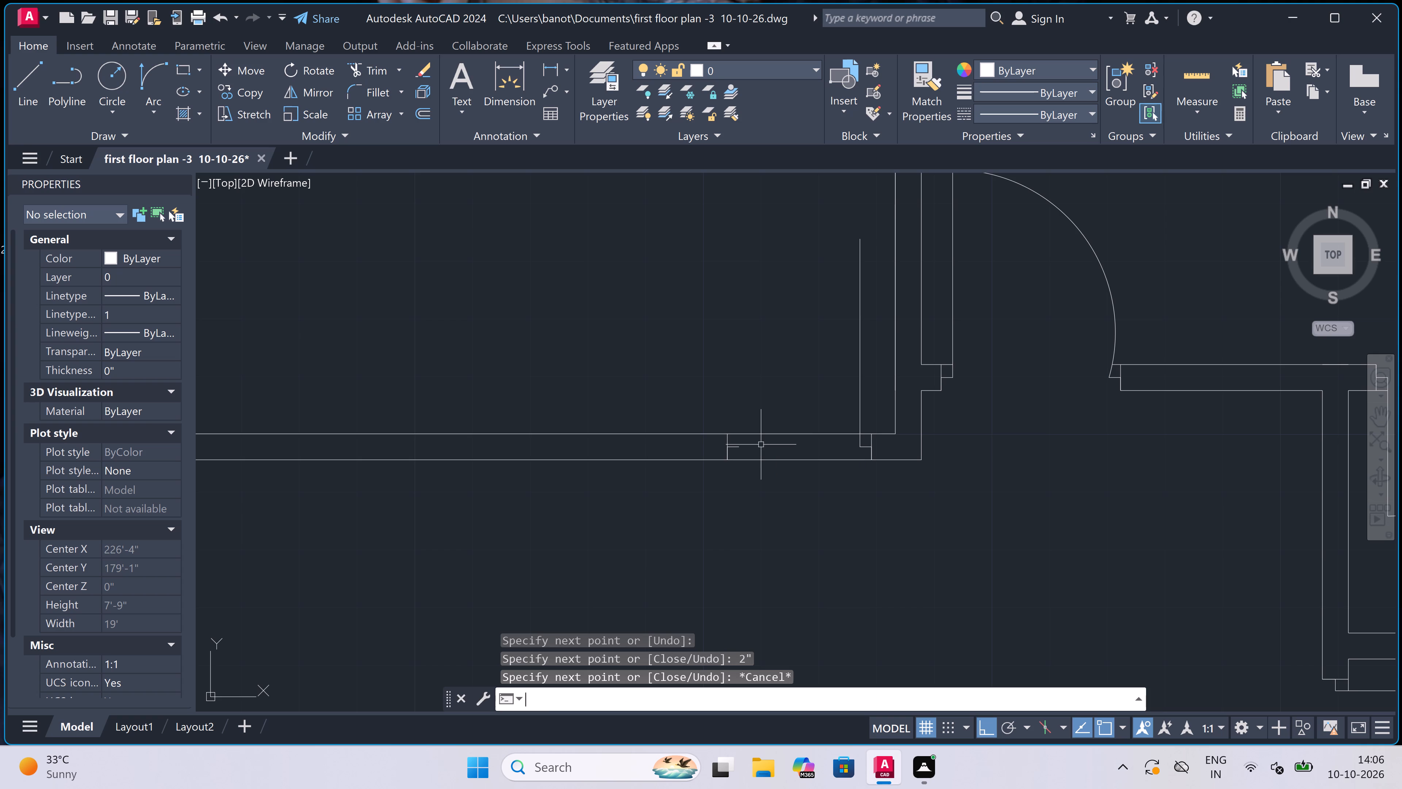
Draw a start-end-direction swing arc from the door leaf's top end to the opposite stop's end, bulging into the room.
{"action": "left_click", "coordinate": [158, 68]}
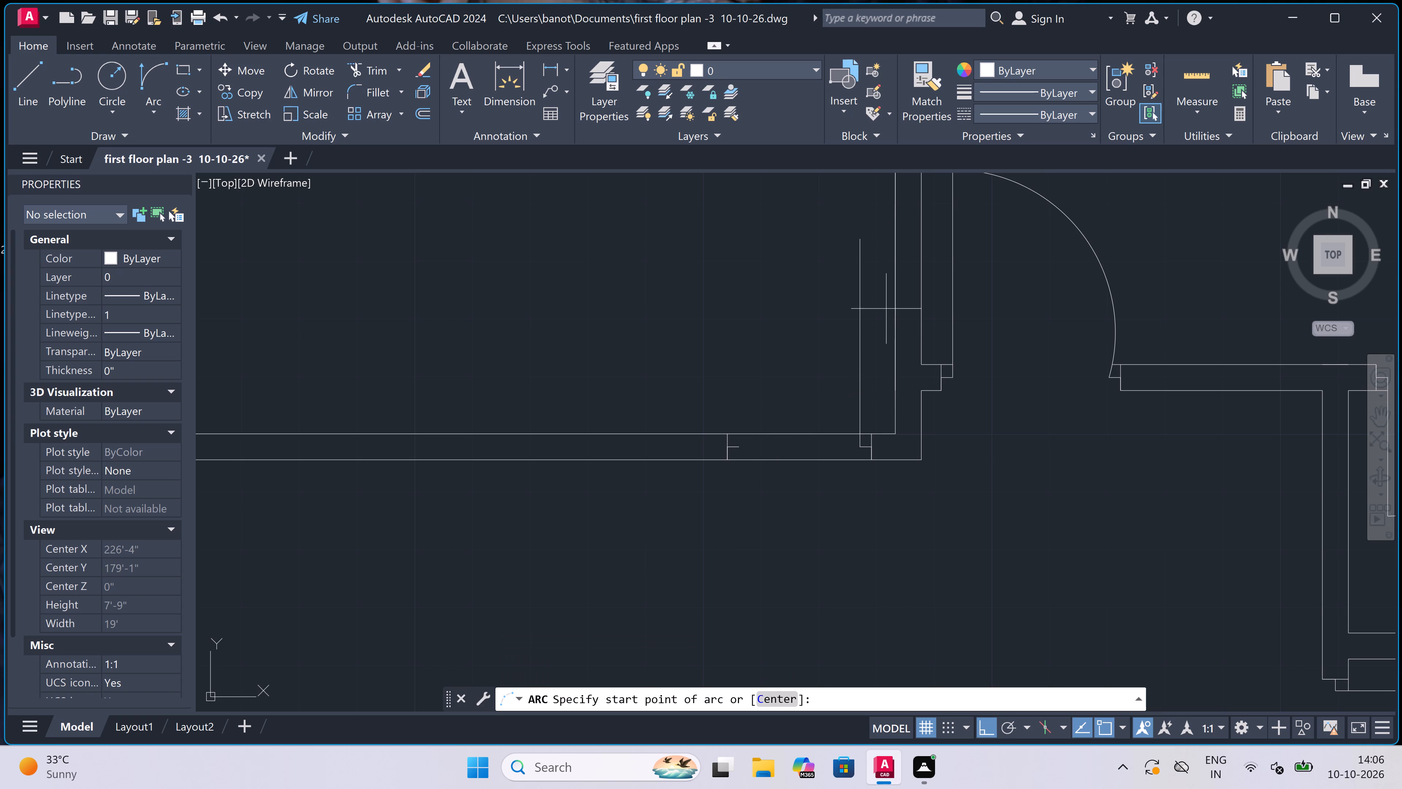
{"action": "left_click", "coordinate": [861, 245]}
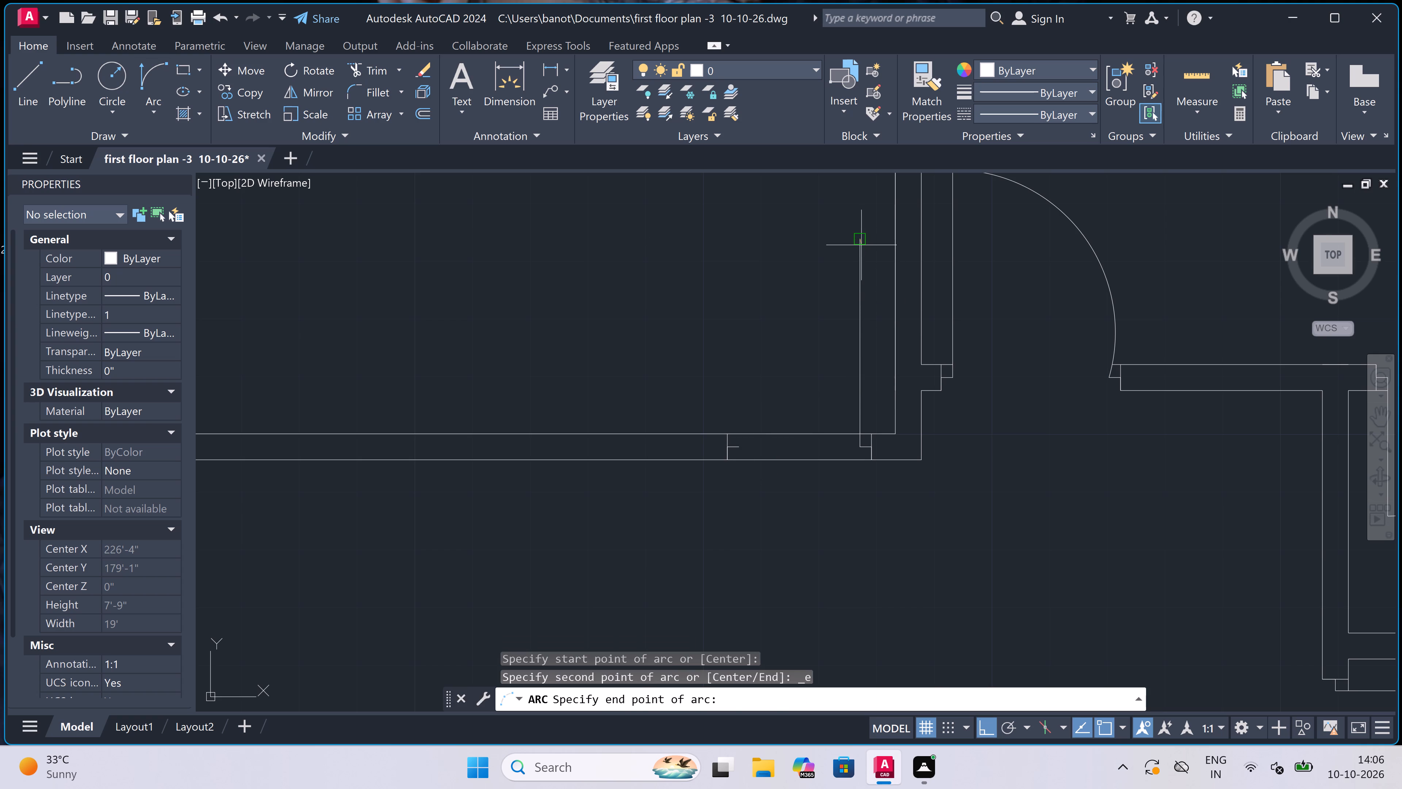
{"action": "left_click", "coordinate": [741, 446]}
{"action": "left_click", "coordinate": [705, 366]}
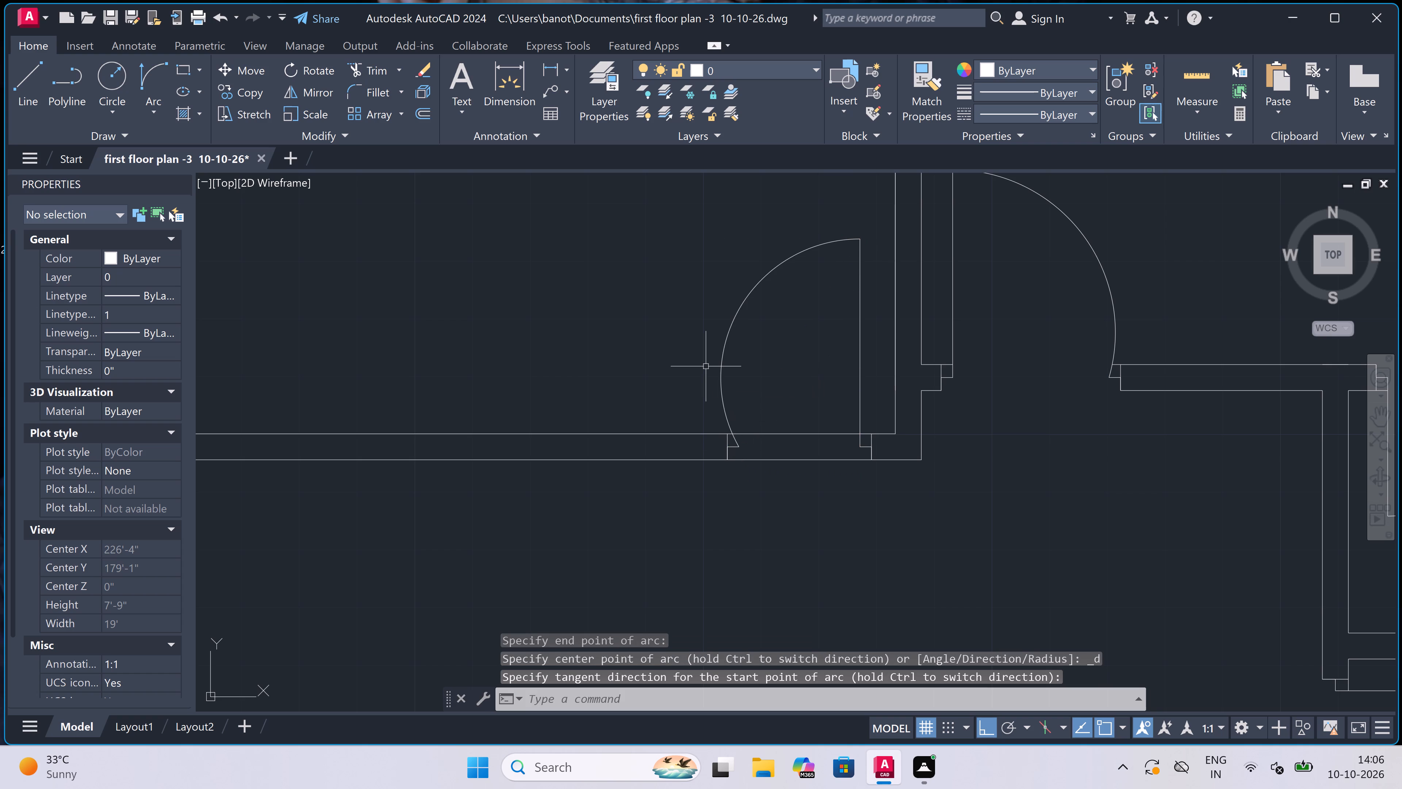
Trim both bottom wall lines across the new door opening between its two jambs.
{"action": "scroll", "coordinate": [706, 466], "scroll_direction": "up", "scroll_amount": 1}
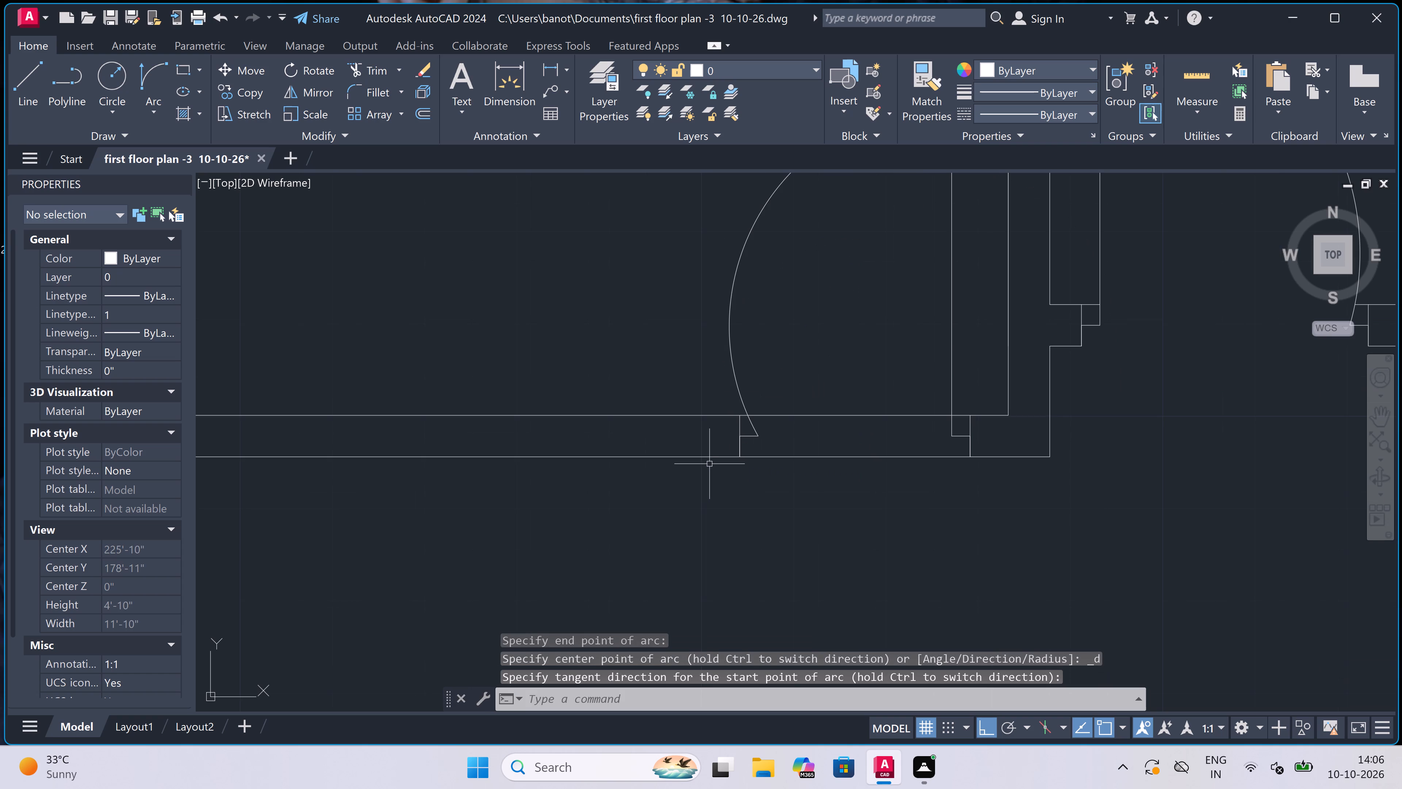
{"action": "type", "text": "tr"}
{"action": "key", "text": "space"}
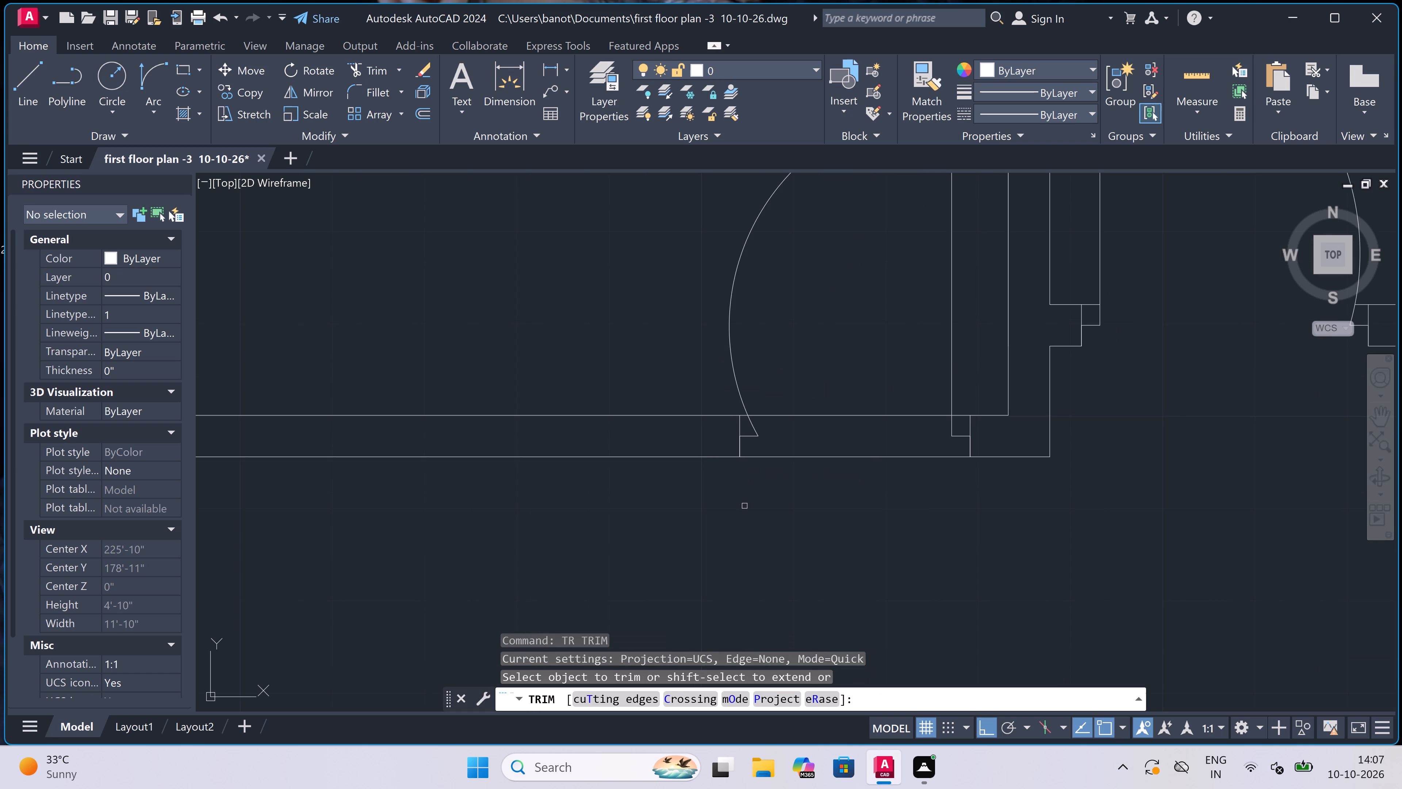
{"action": "scroll", "coordinate": [746, 506], "scroll_direction": "down", "scroll_amount": 2}
{"action": "left_click", "coordinate": [788, 458]}
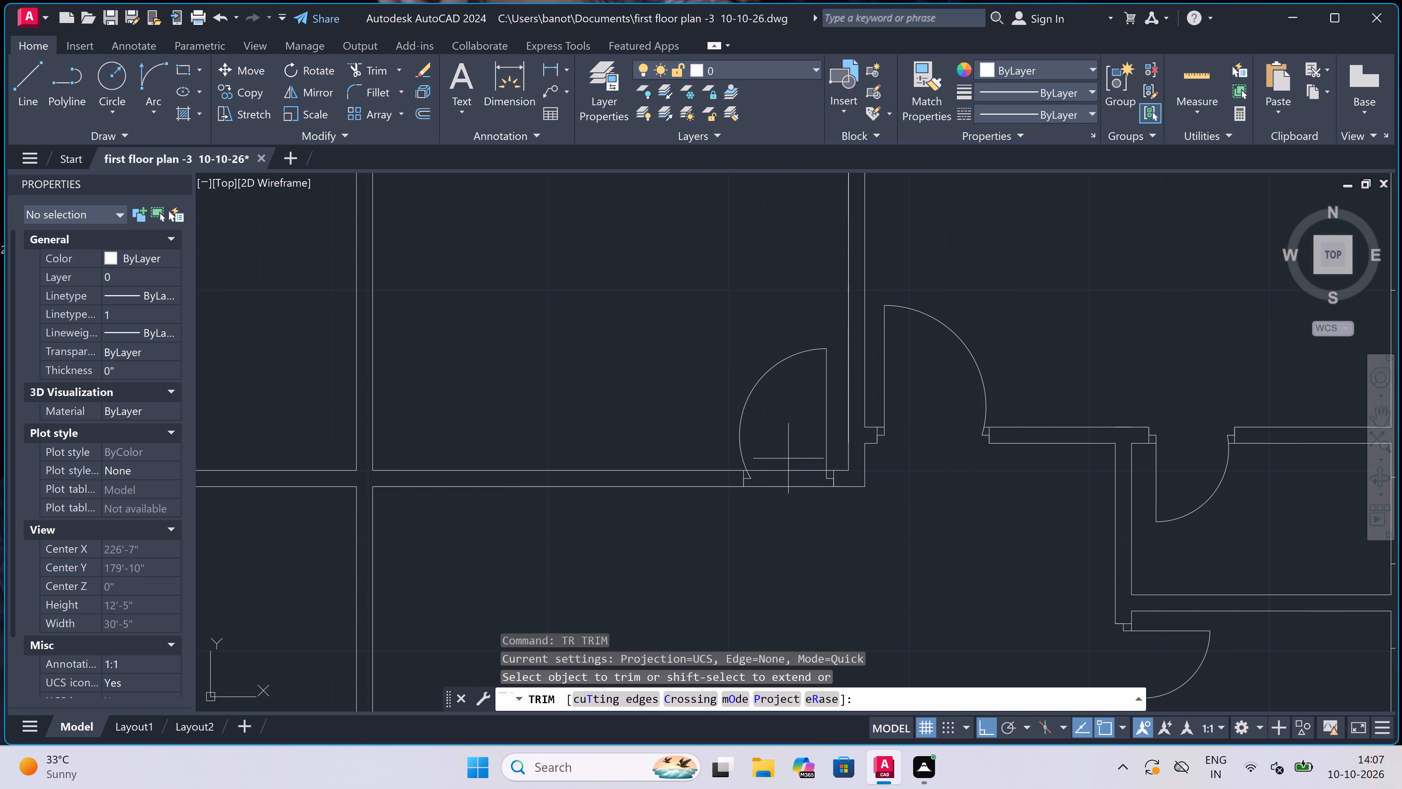
{"action": "double_click", "coordinate": [791, 503]}
{"action": "scroll", "coordinate": [796, 486], "scroll_direction": "down", "scroll_amount": 3}
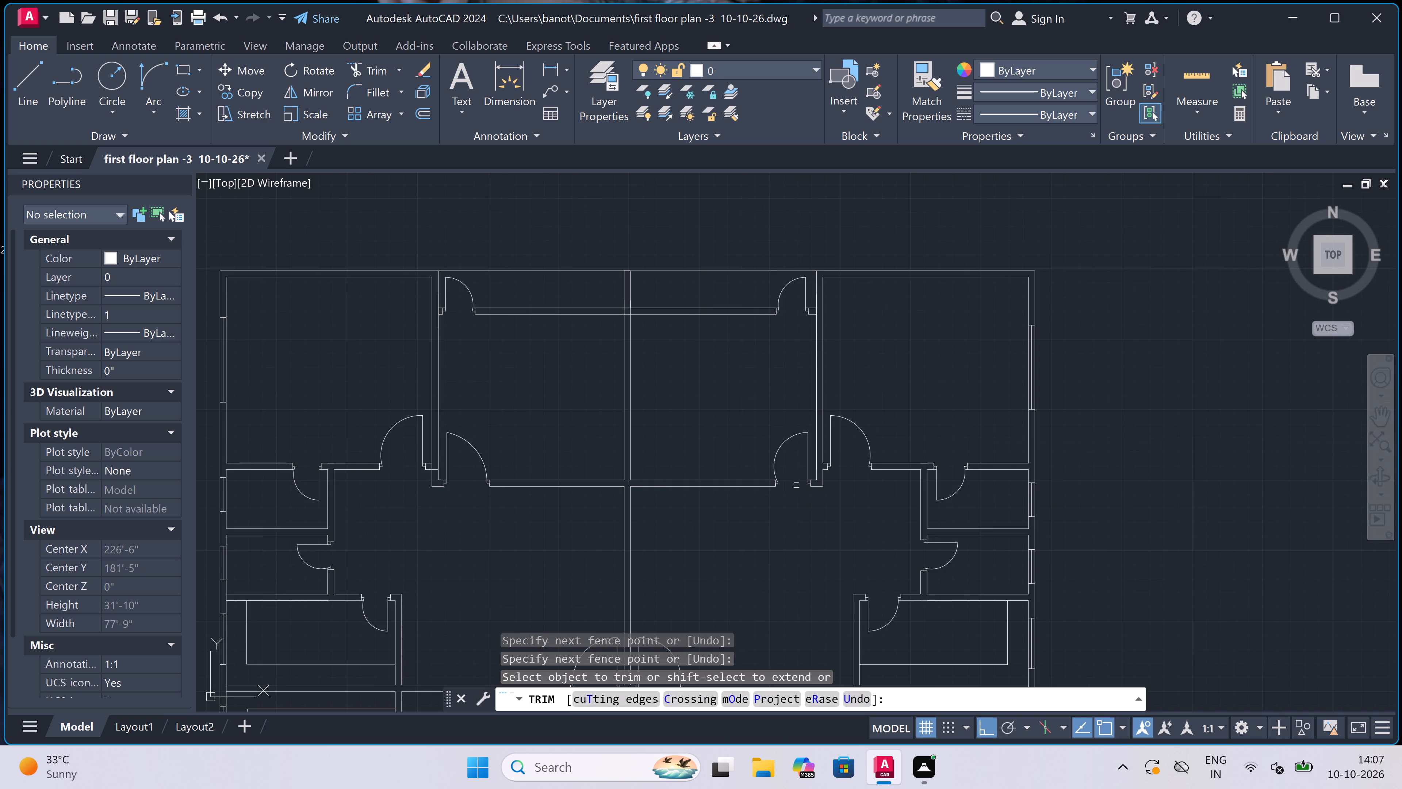
{"action": "key", "text": "Escape"}
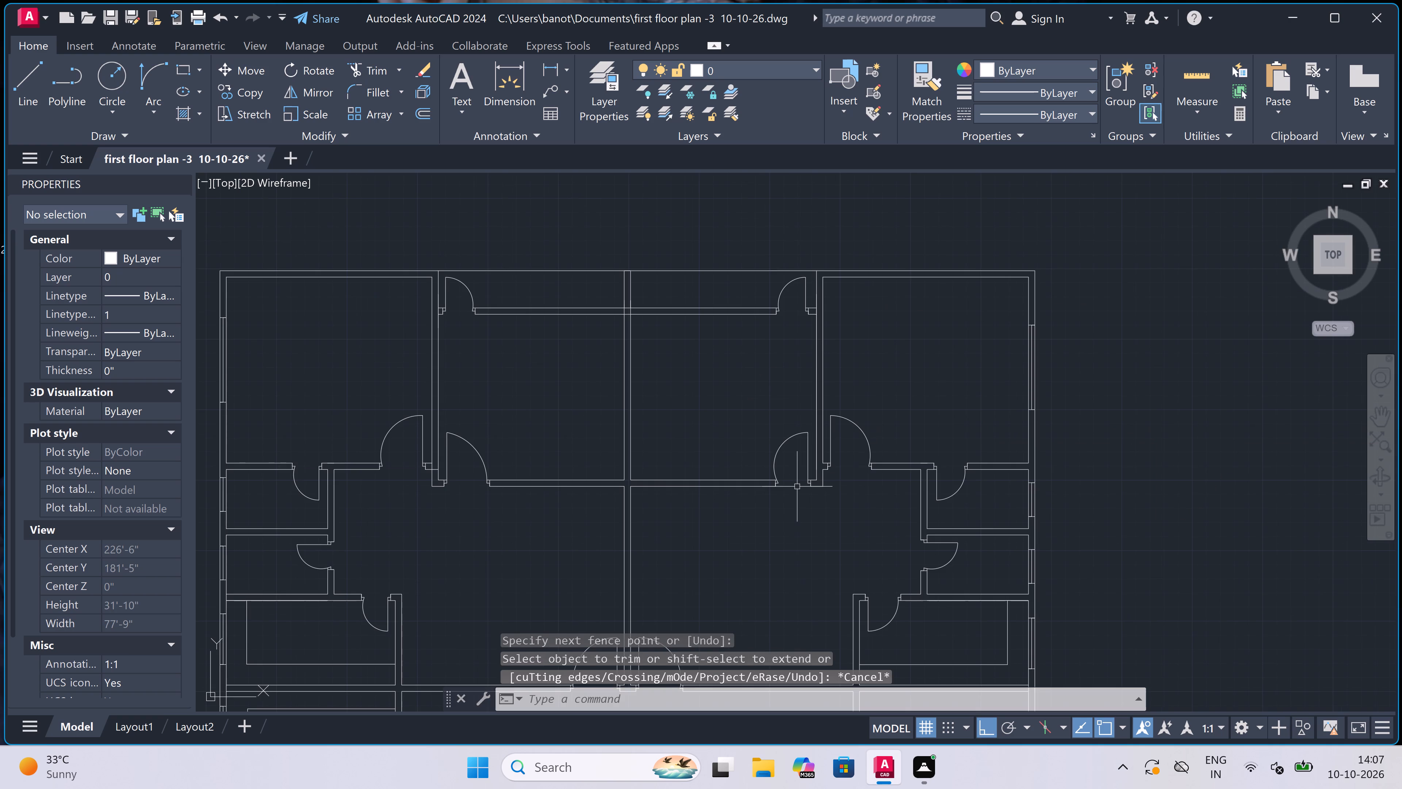
Draw a 5' window in the right central room's upper wall near the central wall, with a centre line between two jamb lines.
{"action": "type", "text": "l"}
{"action": "key", "text": "space"}
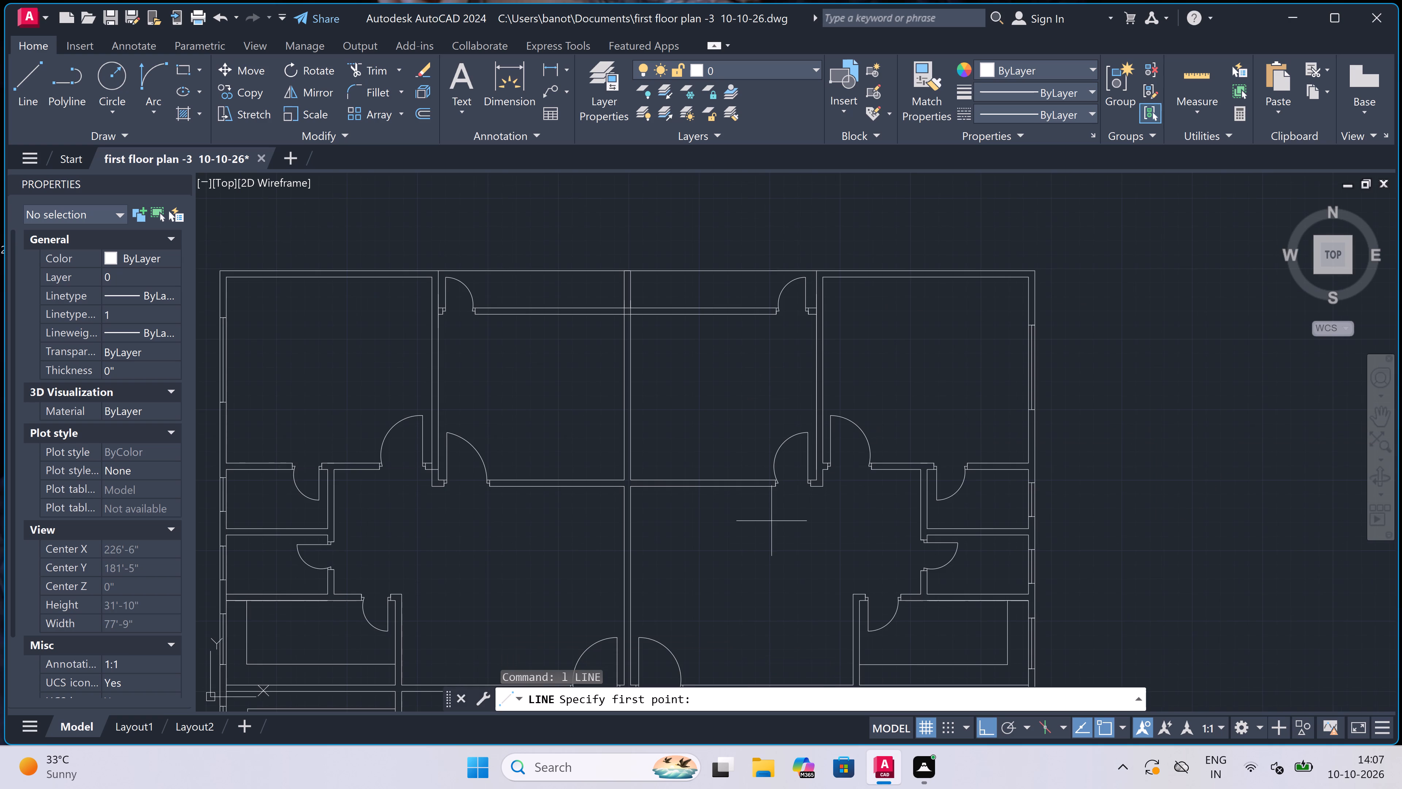
{"action": "scroll", "coordinate": [666, 269], "scroll_direction": "up", "scroll_amount": 2}
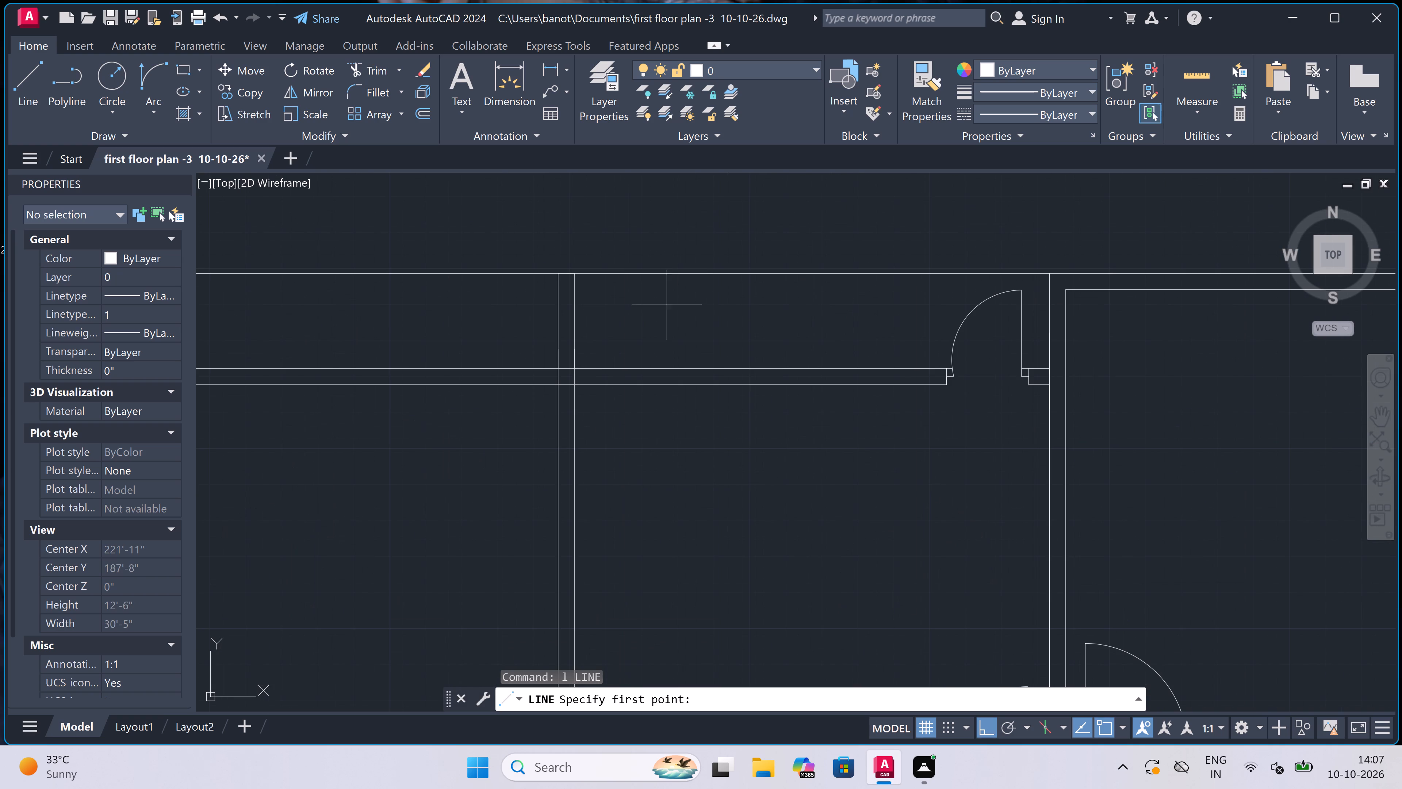
{"action": "scroll", "coordinate": [650, 351], "scroll_direction": "up", "scroll_amount": 1}
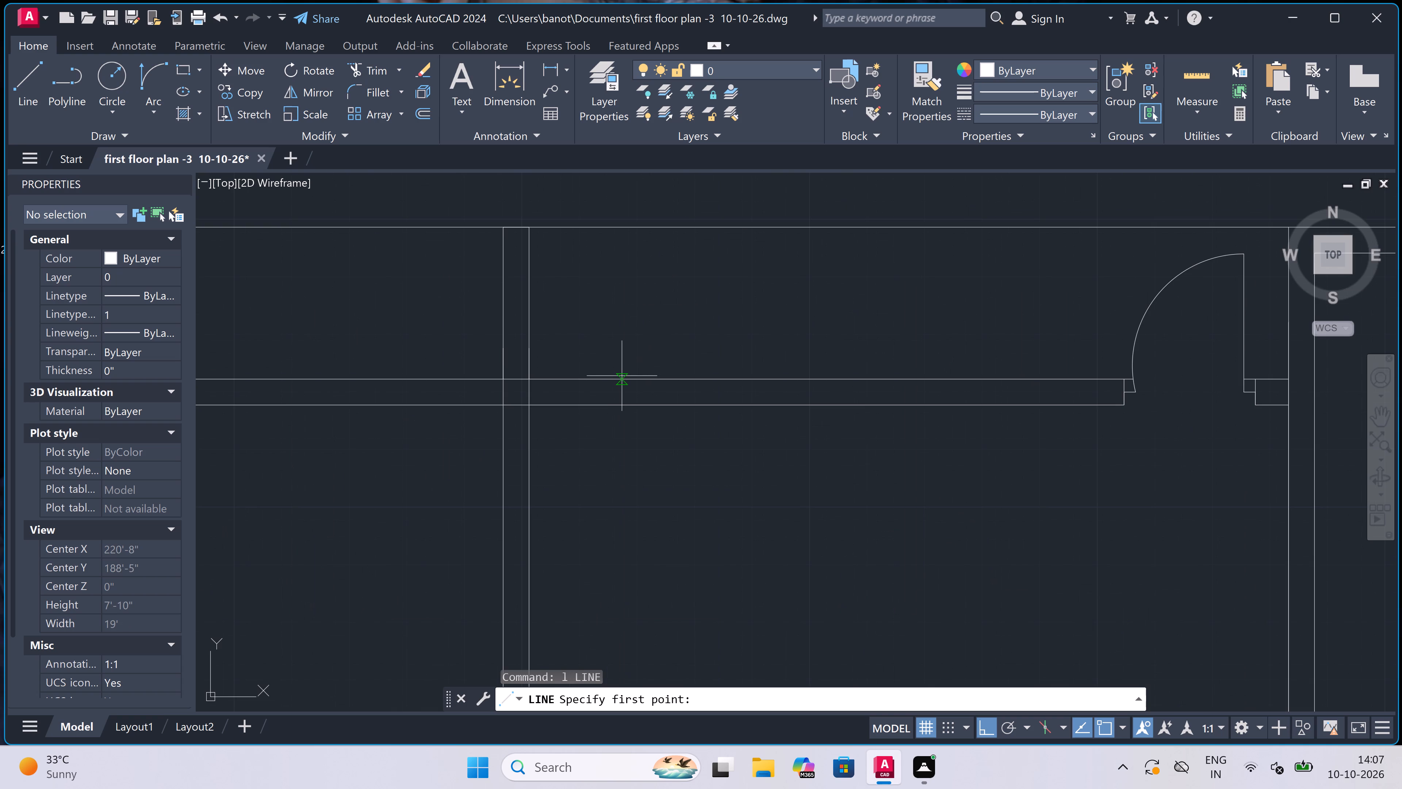
{"action": "double_click", "coordinate": [620, 378]}
{"action": "left_click", "coordinate": [617, 404]}
{"action": "double_click", "coordinate": [621, 385]}
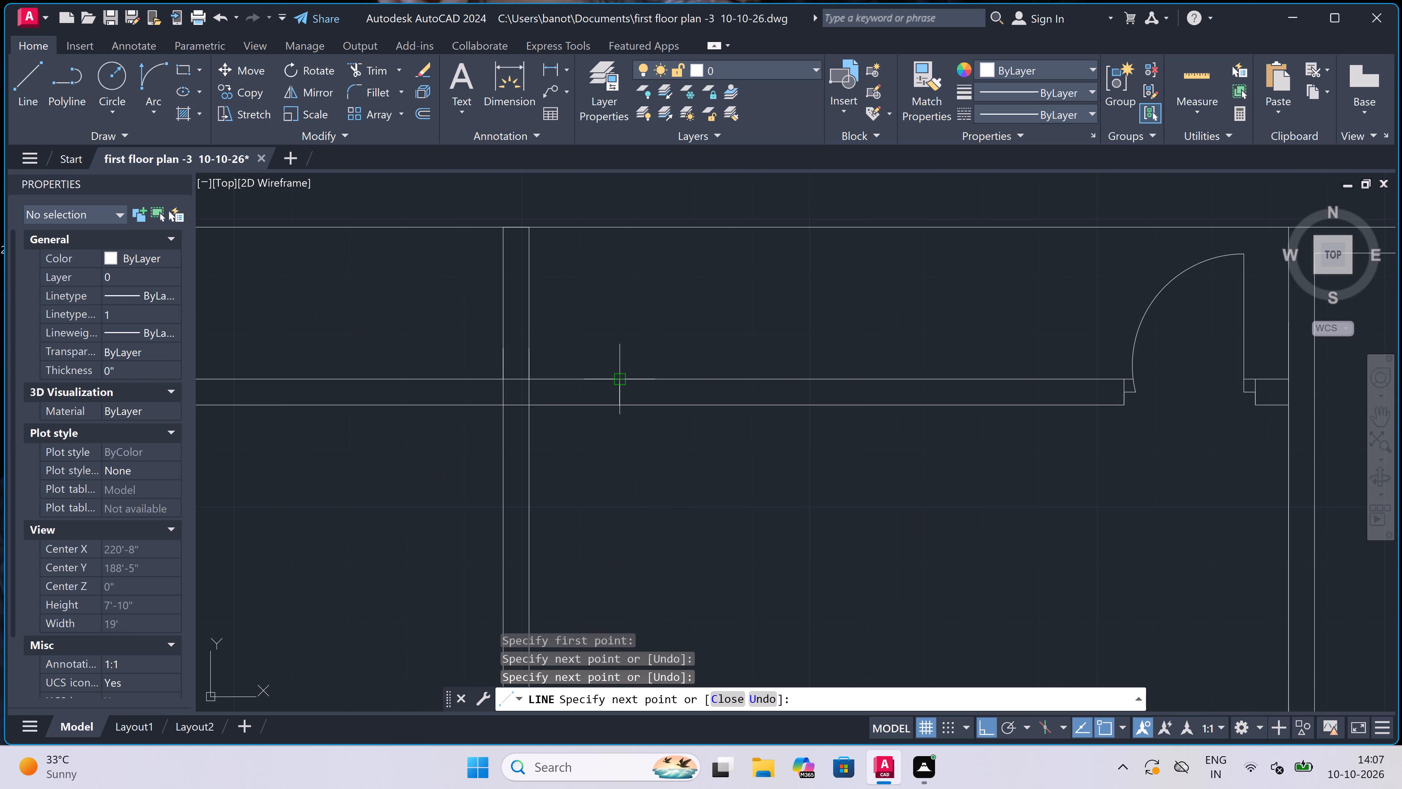
{"action": "left_click", "coordinate": [620, 391]}
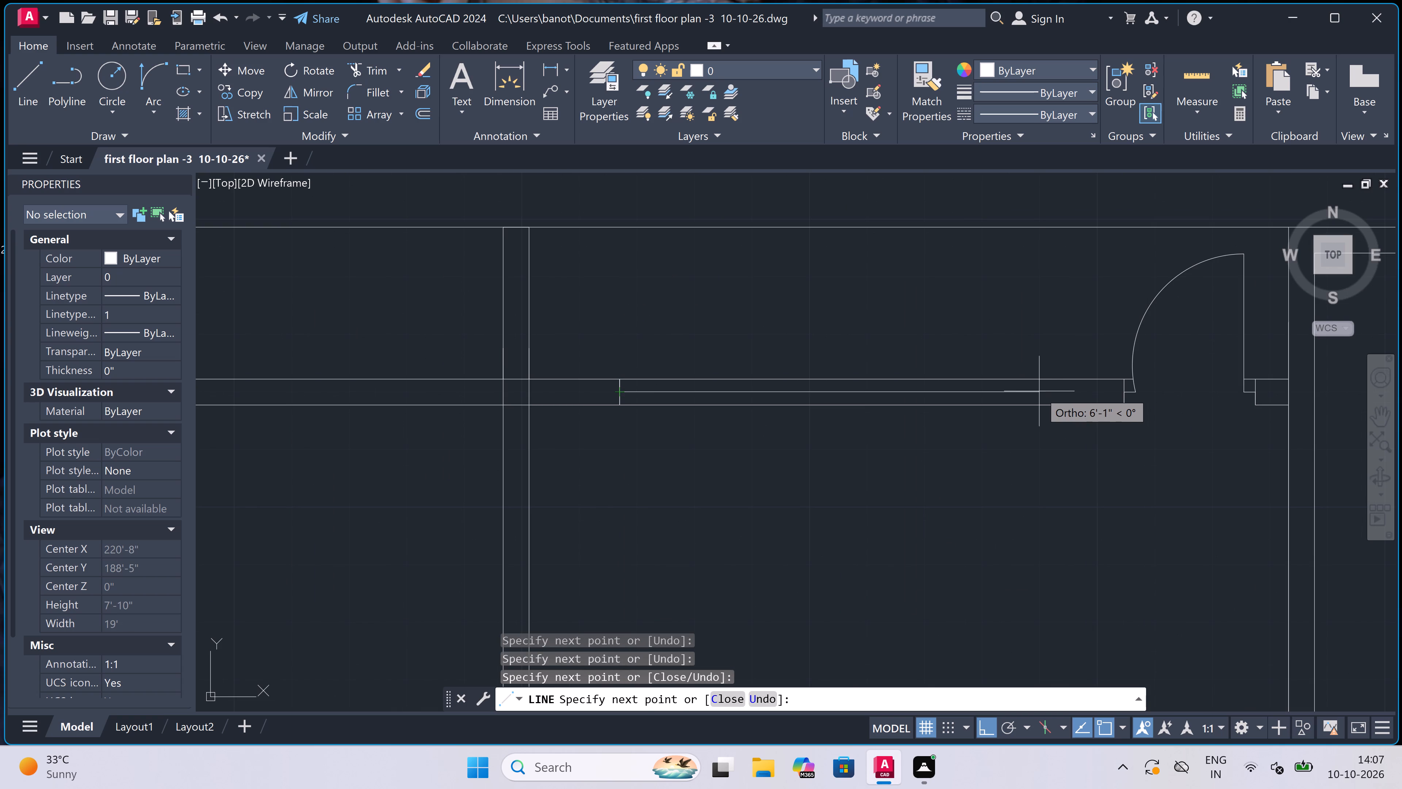
{"action": "type", "text": "5'"}
{"action": "key", "text": "space"}
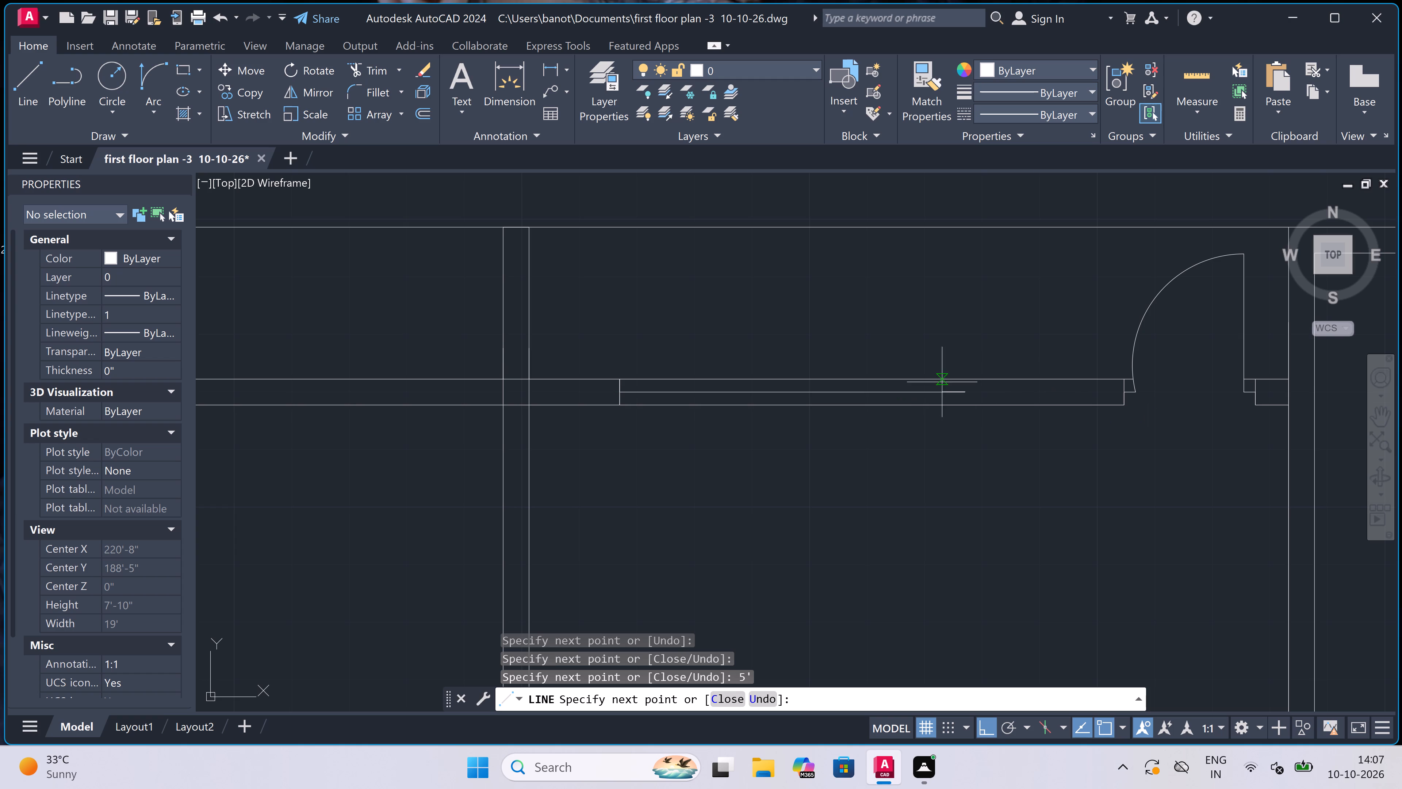
{"action": "left_click", "coordinate": [966, 380]}
{"action": "double_click", "coordinate": [970, 406]}
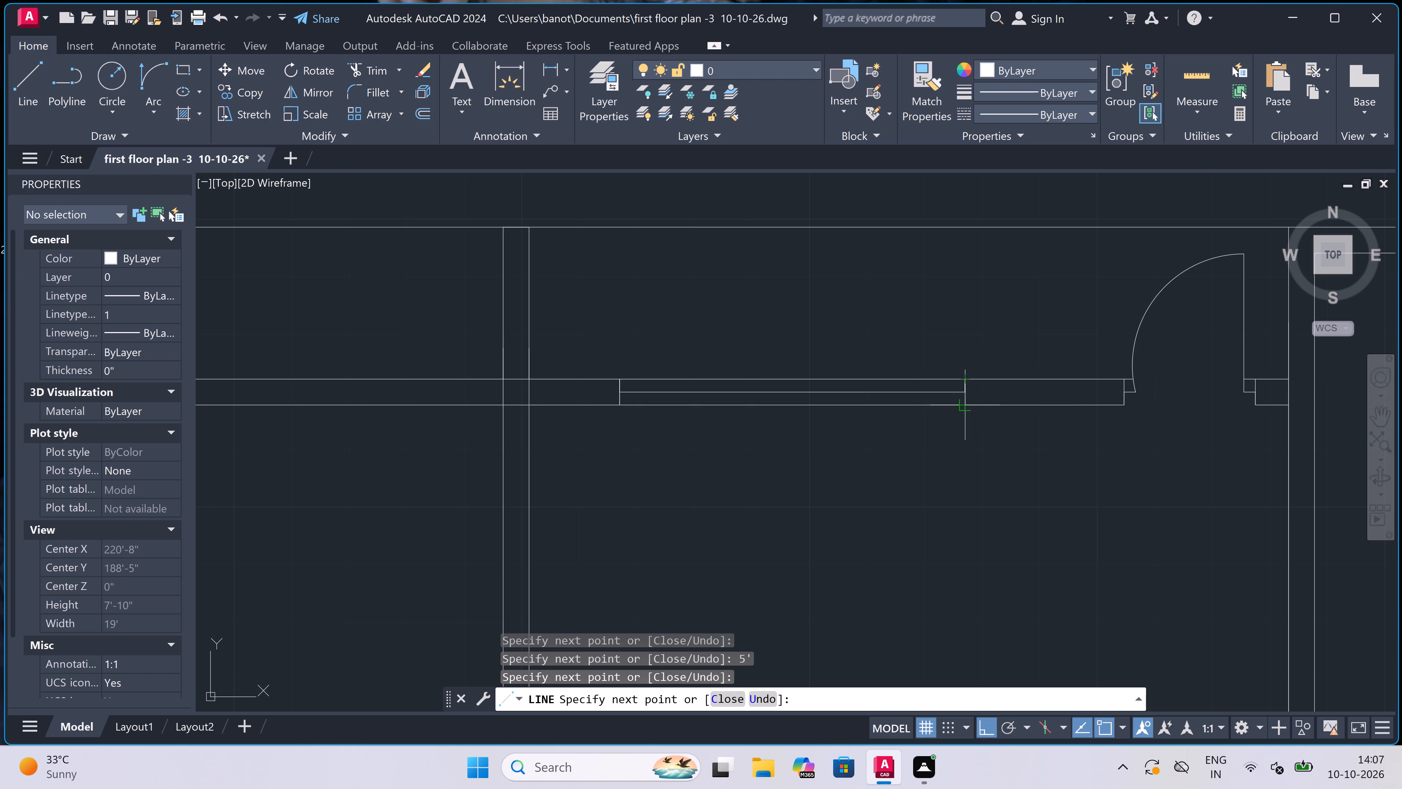
{"action": "key", "text": "Escape"}
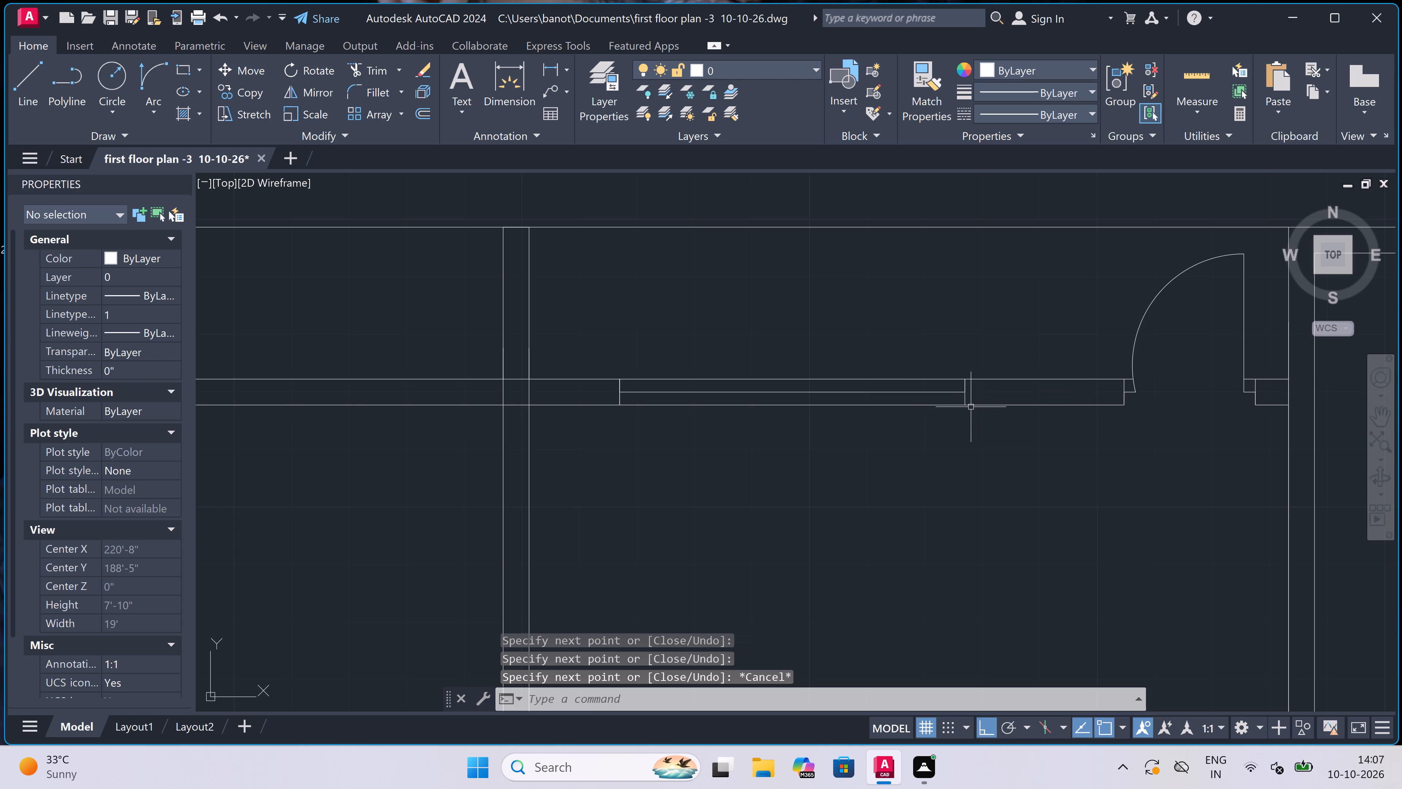
Draw a matching 5' window in the left central room's upper wall, with a centre line running away from the central wall between two jambs.
{"action": "key", "text": "space"}
{"action": "scroll", "coordinate": [907, 355], "scroll_direction": "down", "scroll_amount": 2}
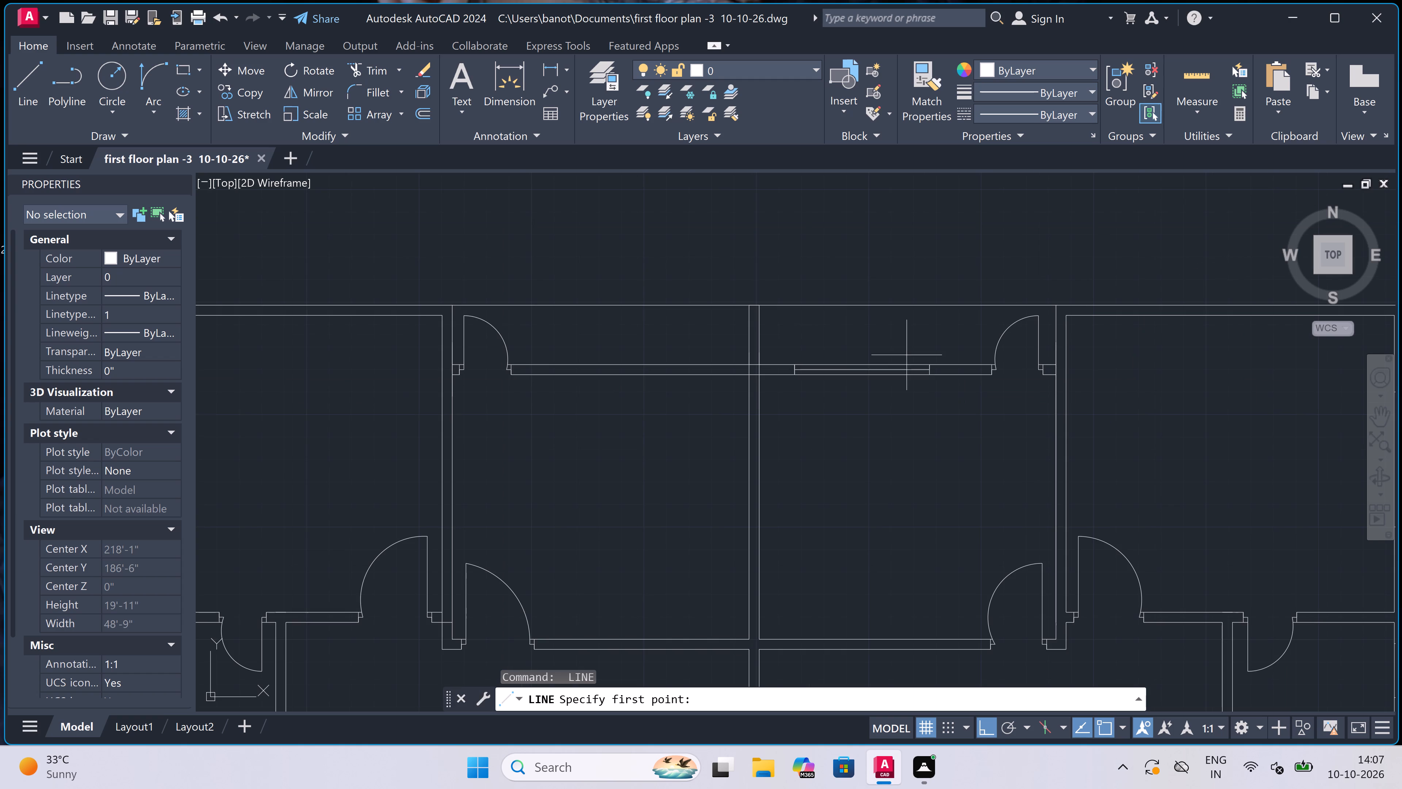
{"action": "scroll", "coordinate": [743, 363], "scroll_direction": "up", "scroll_amount": 1}
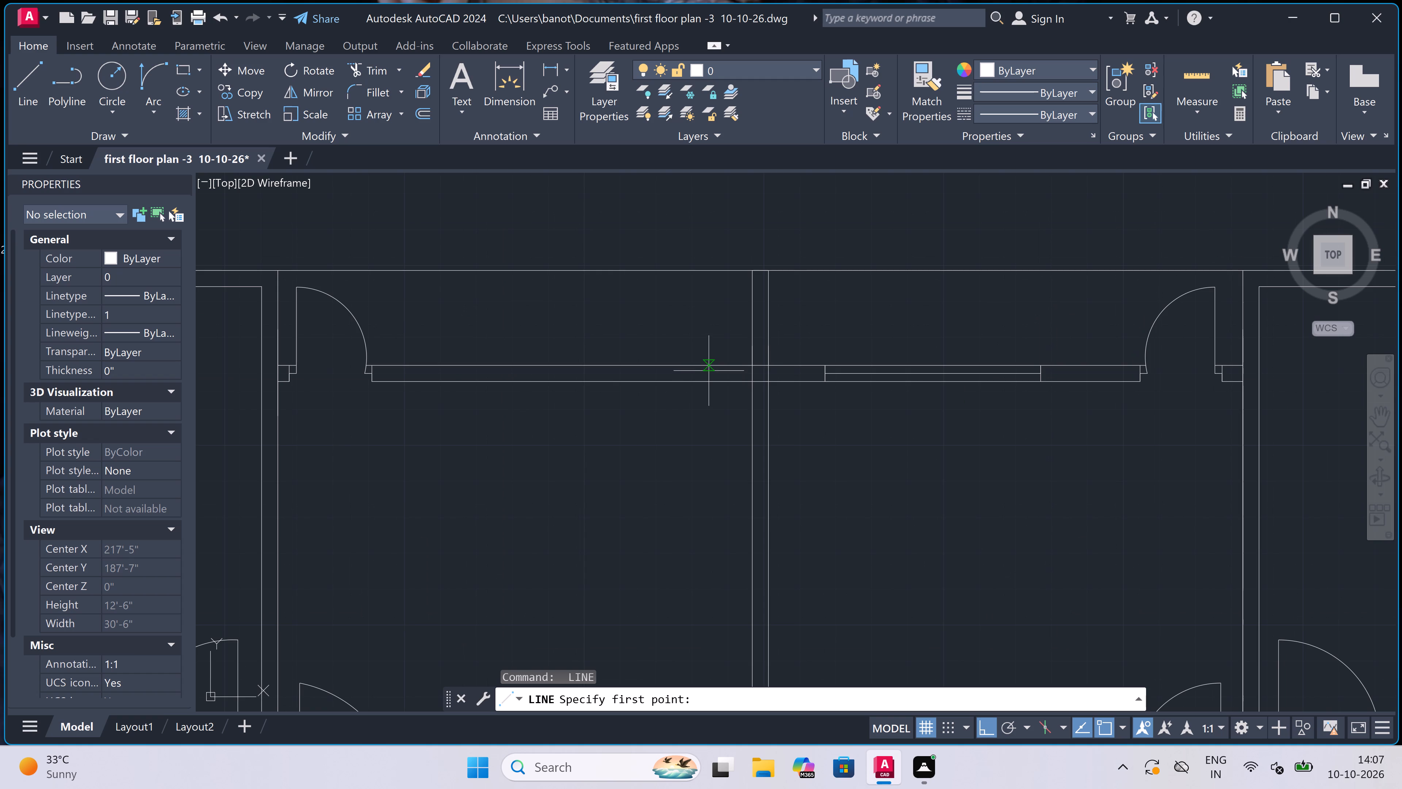
{"action": "left_click", "coordinate": [704, 367]}
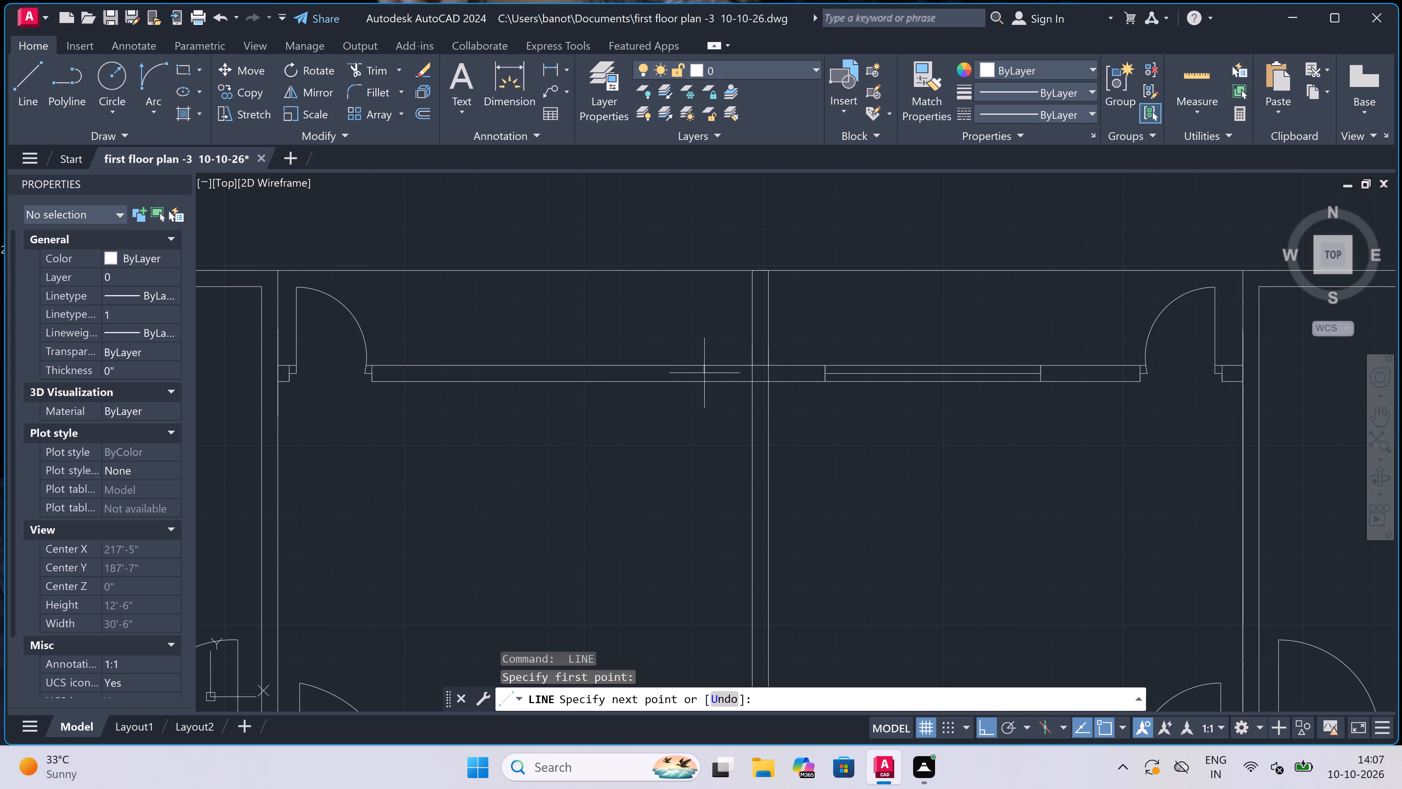
{"action": "double_click", "coordinate": [705, 383]}
{"action": "scroll", "coordinate": [702, 369], "scroll_direction": "up", "scroll_amount": 3}
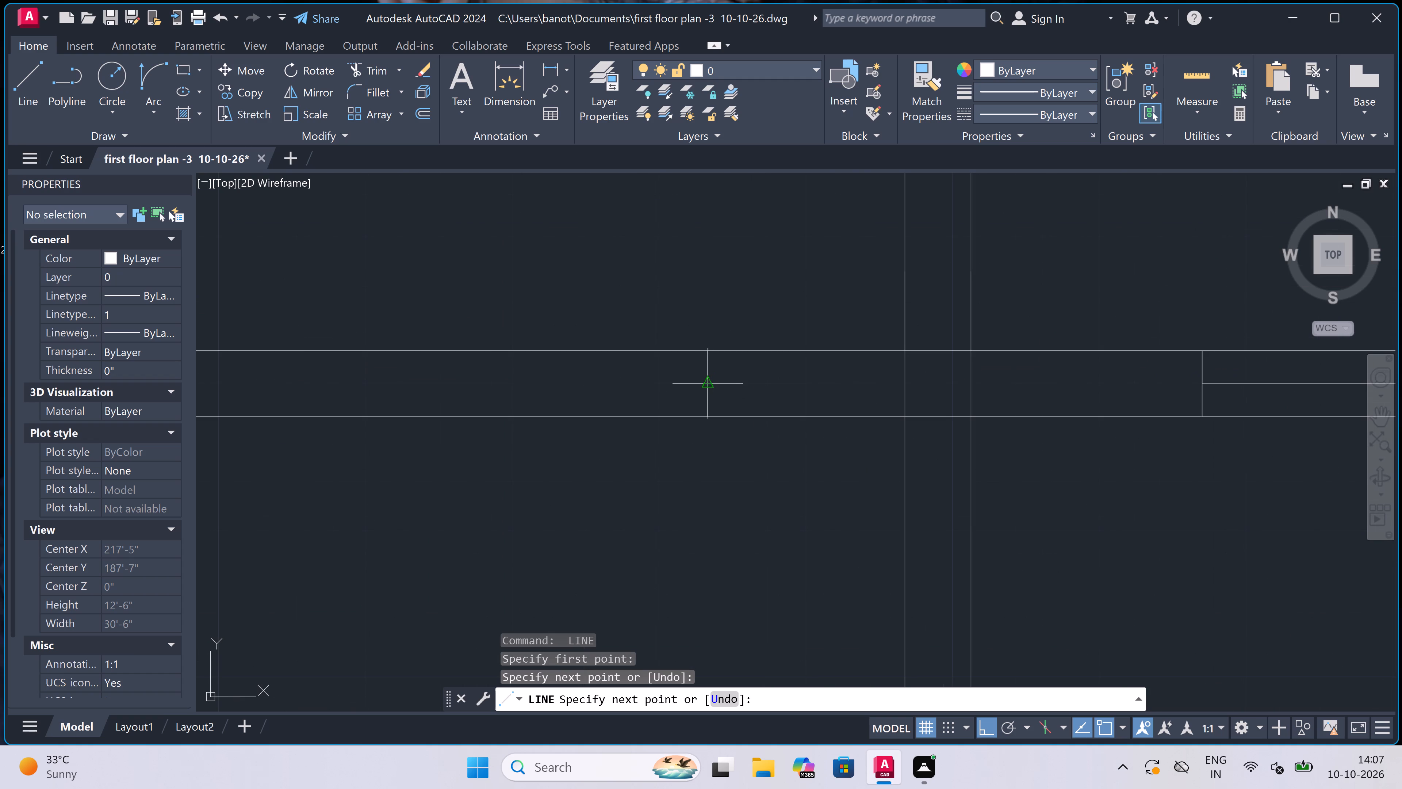
{"action": "left_click", "coordinate": [710, 383]}
{"action": "scroll", "coordinate": [540, 387], "scroll_direction": "down", "scroll_amount": 4}
{"action": "scroll", "coordinate": [417, 375], "scroll_direction": "up", "scroll_amount": 2}
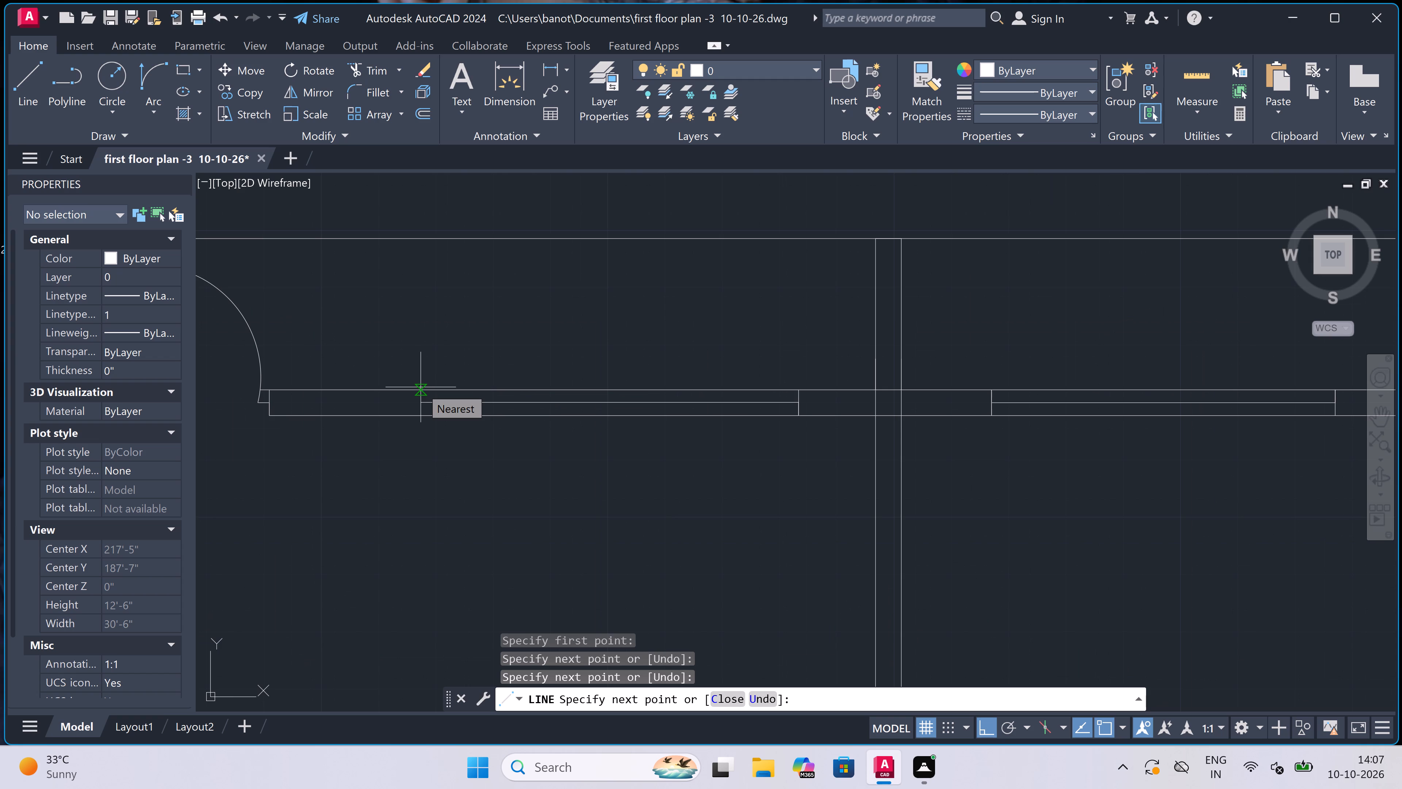
{"action": "type", "text": "5'"}
{"action": "key", "text": "space"}
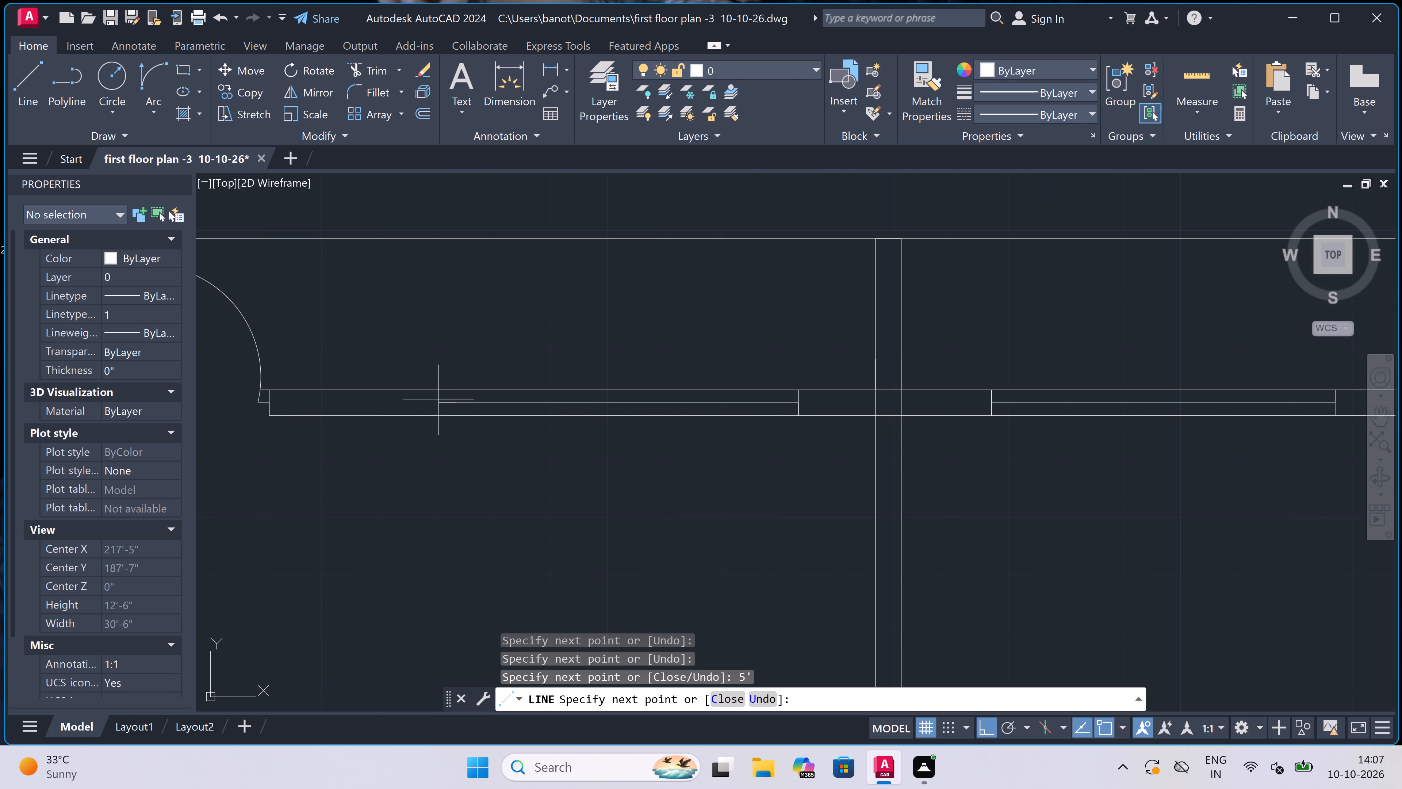
{"action": "scroll", "coordinate": [457, 396], "scroll_direction": "up", "scroll_amount": 2}
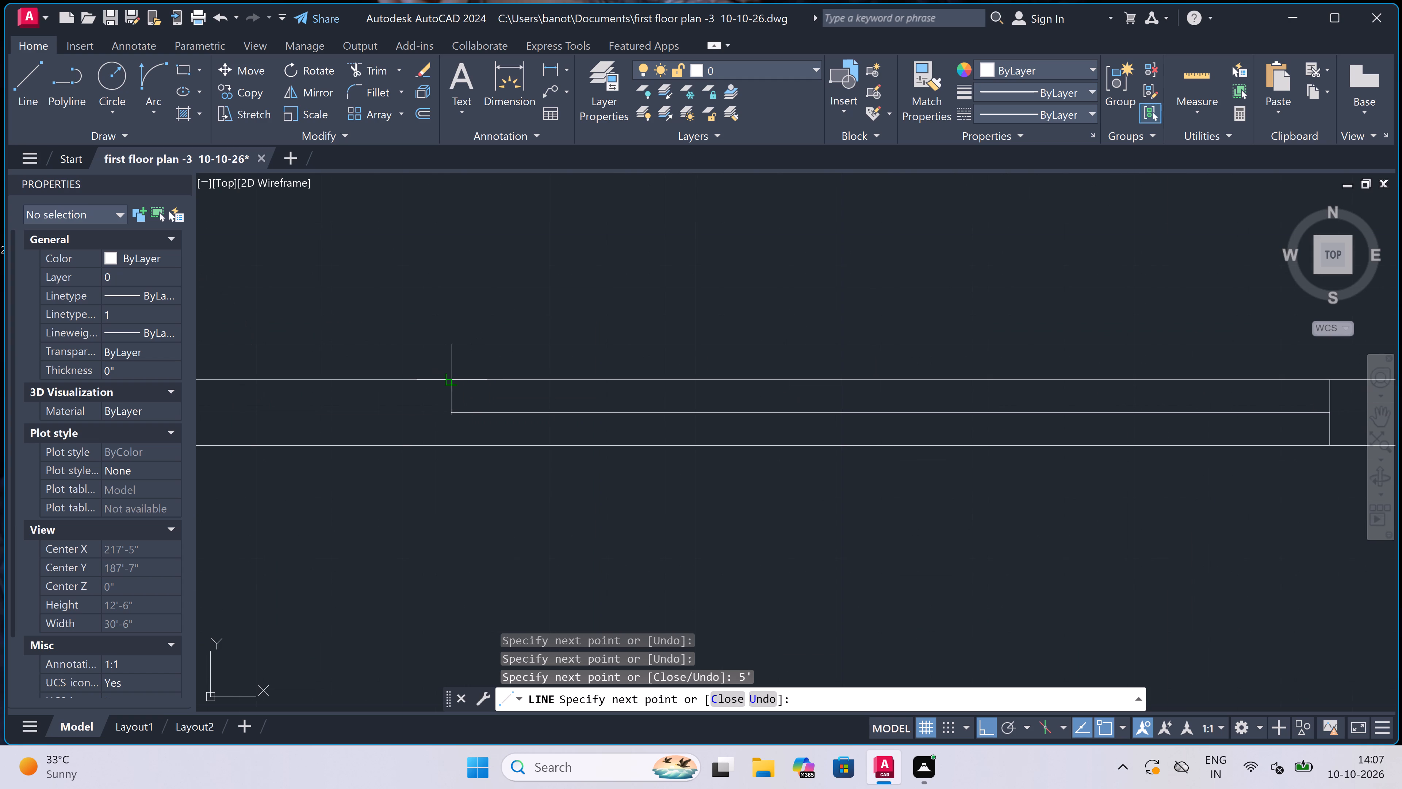
{"action": "double_click", "coordinate": [447, 385]}
{"action": "left_click", "coordinate": [454, 447]}
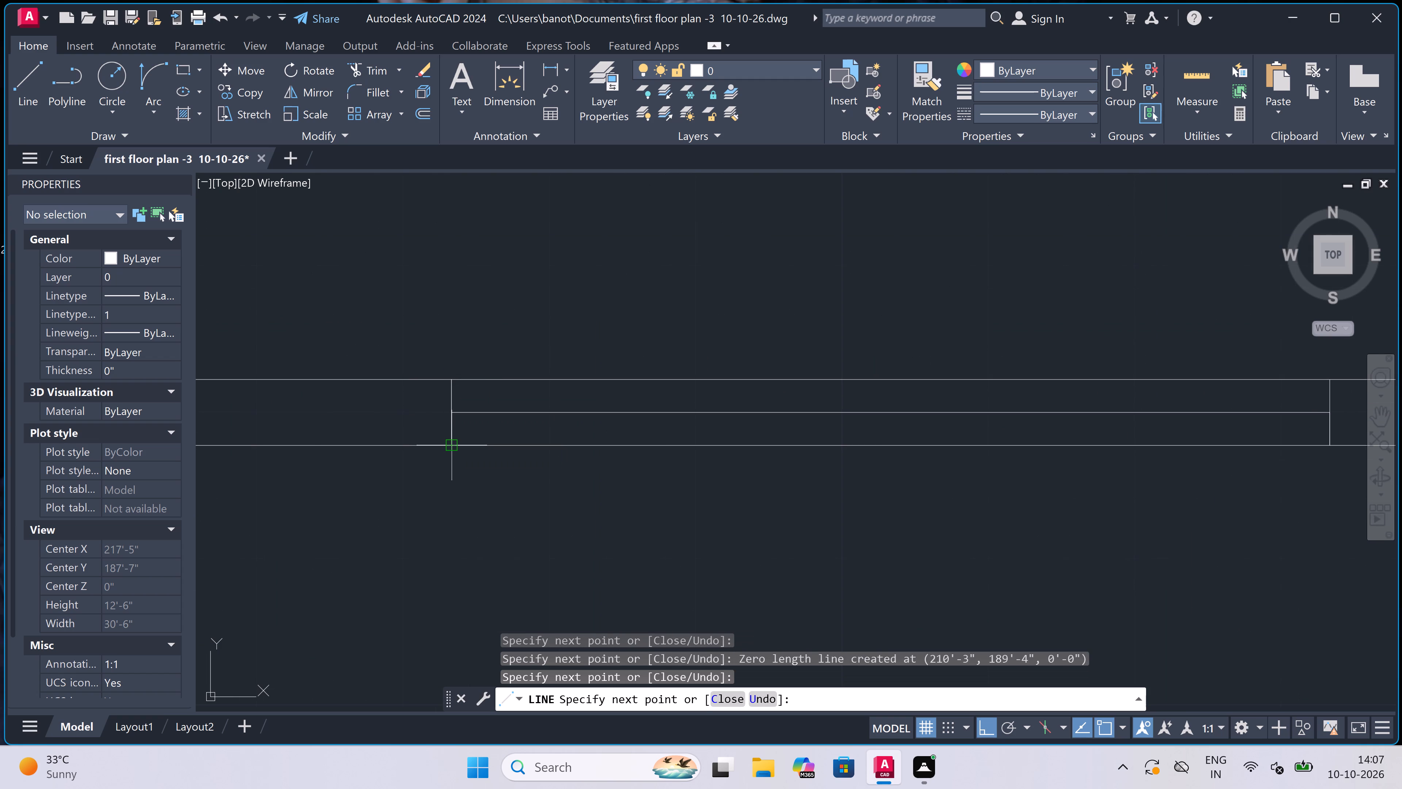
{"action": "key", "text": "Escape"}
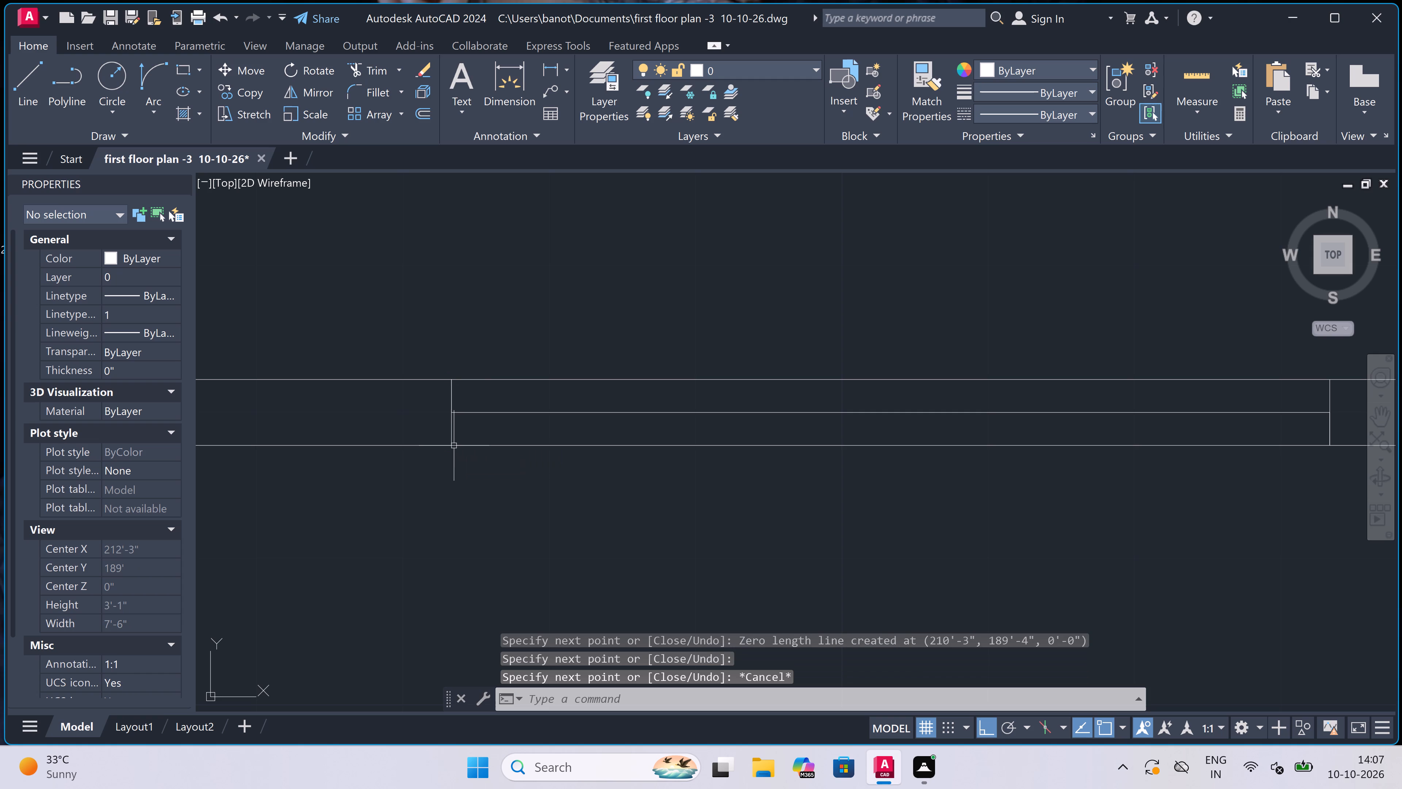
Trim the crossing wall lines where the central wall meets the upper rooms' window wall to open the junction.
{"action": "scroll", "coordinate": [570, 415], "scroll_direction": "down", "scroll_amount": 4}
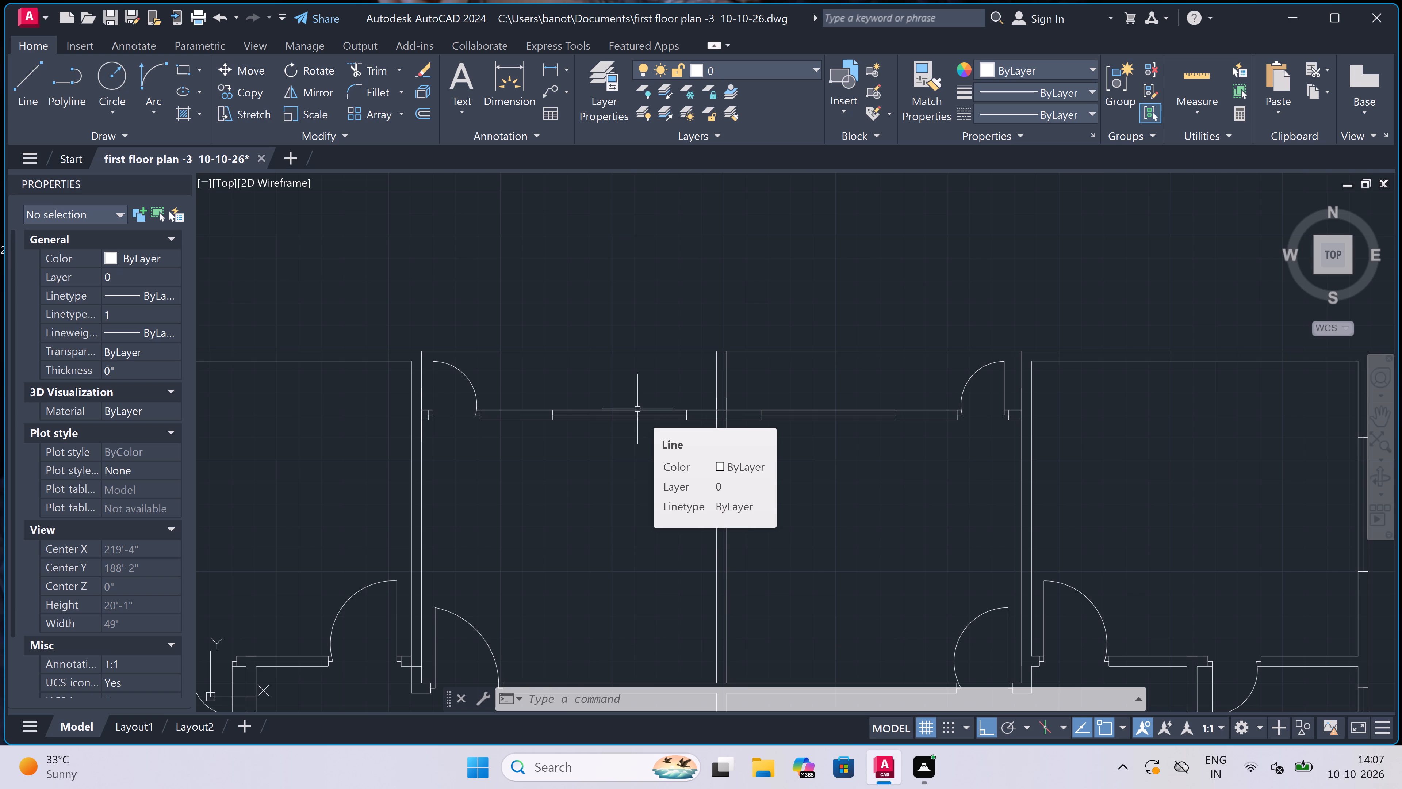
{"action": "type", "text": "tr"}
{"action": "key", "text": "space"}
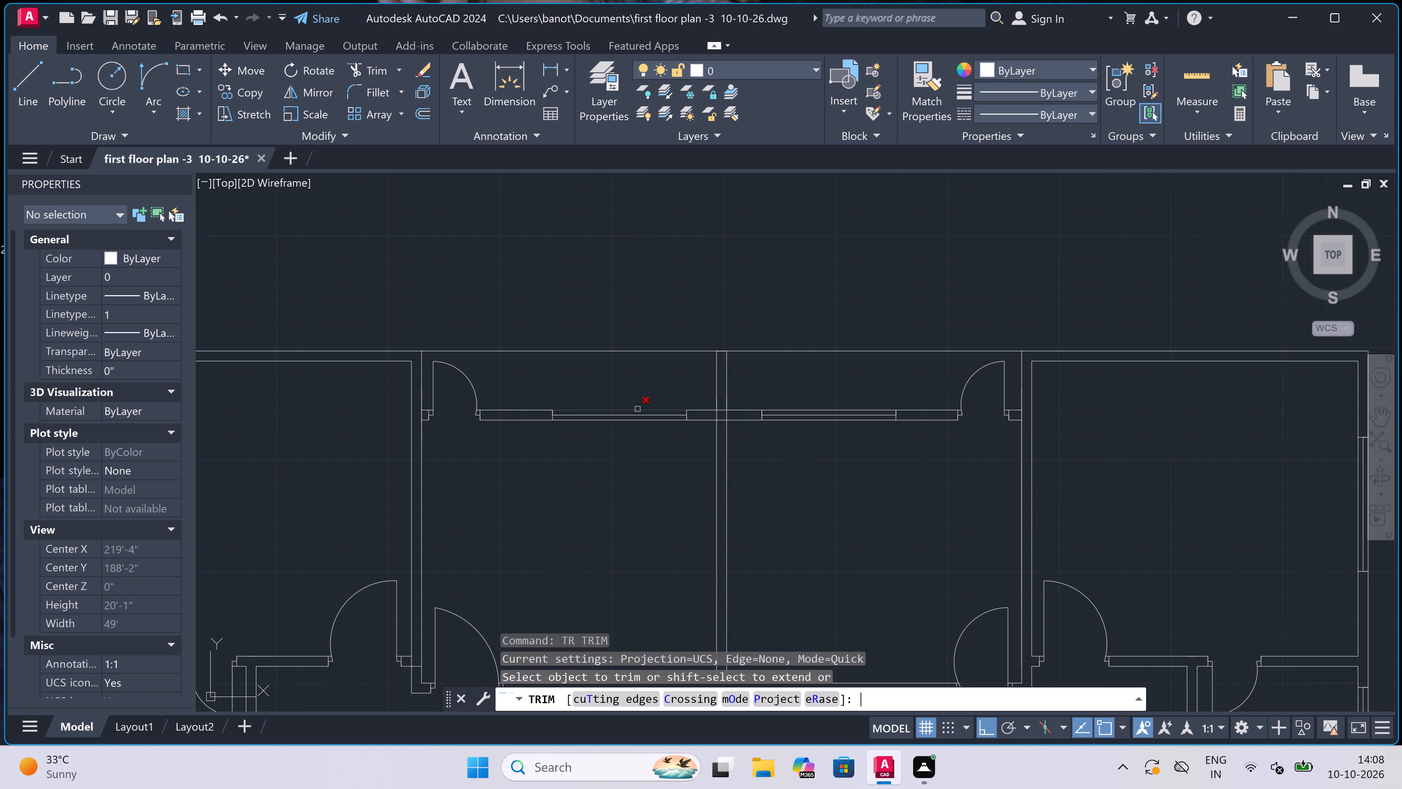
{"action": "scroll", "coordinate": [691, 402], "scroll_direction": "up", "scroll_amount": 3}
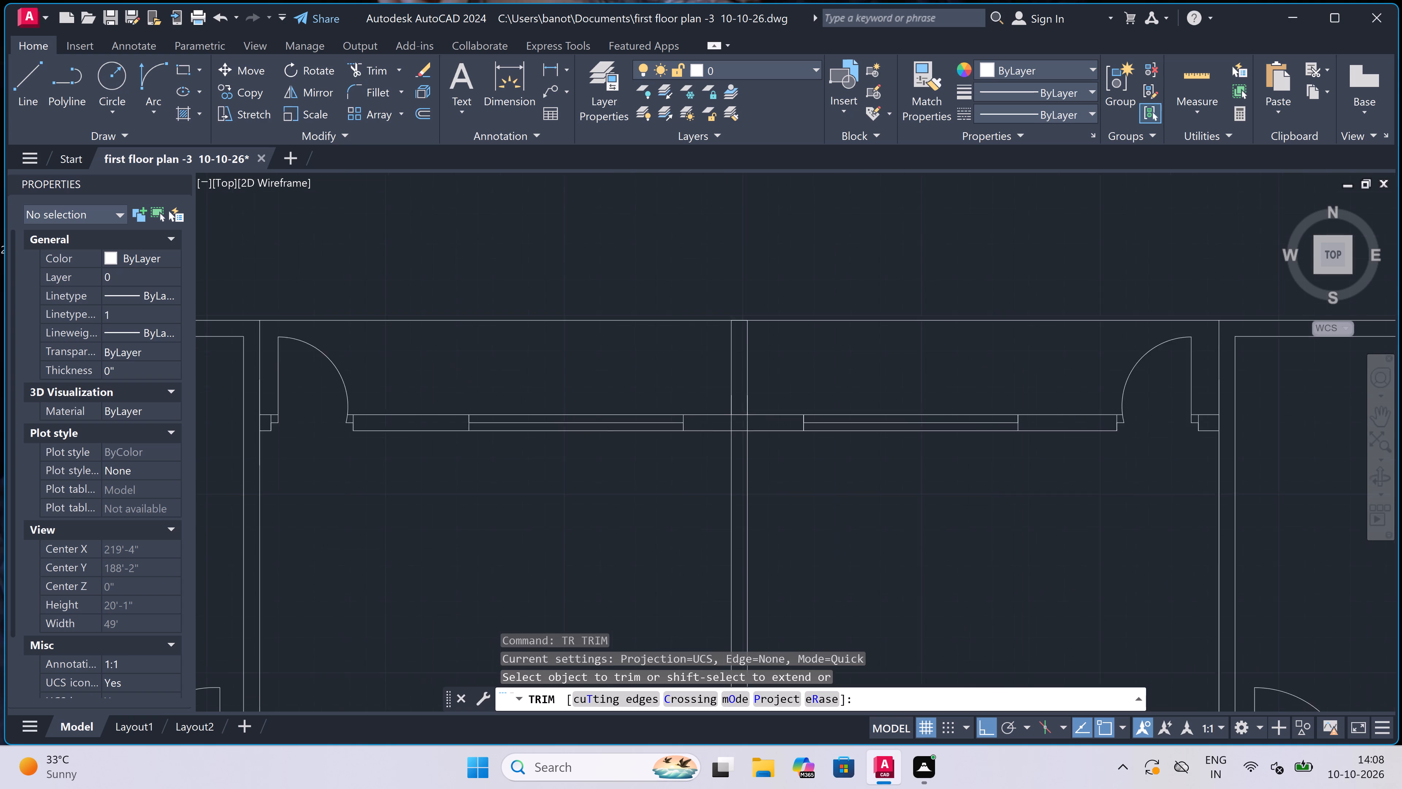
{"action": "left_click", "coordinate": [804, 502]}
{"action": "double_click", "coordinate": [804, 422]}
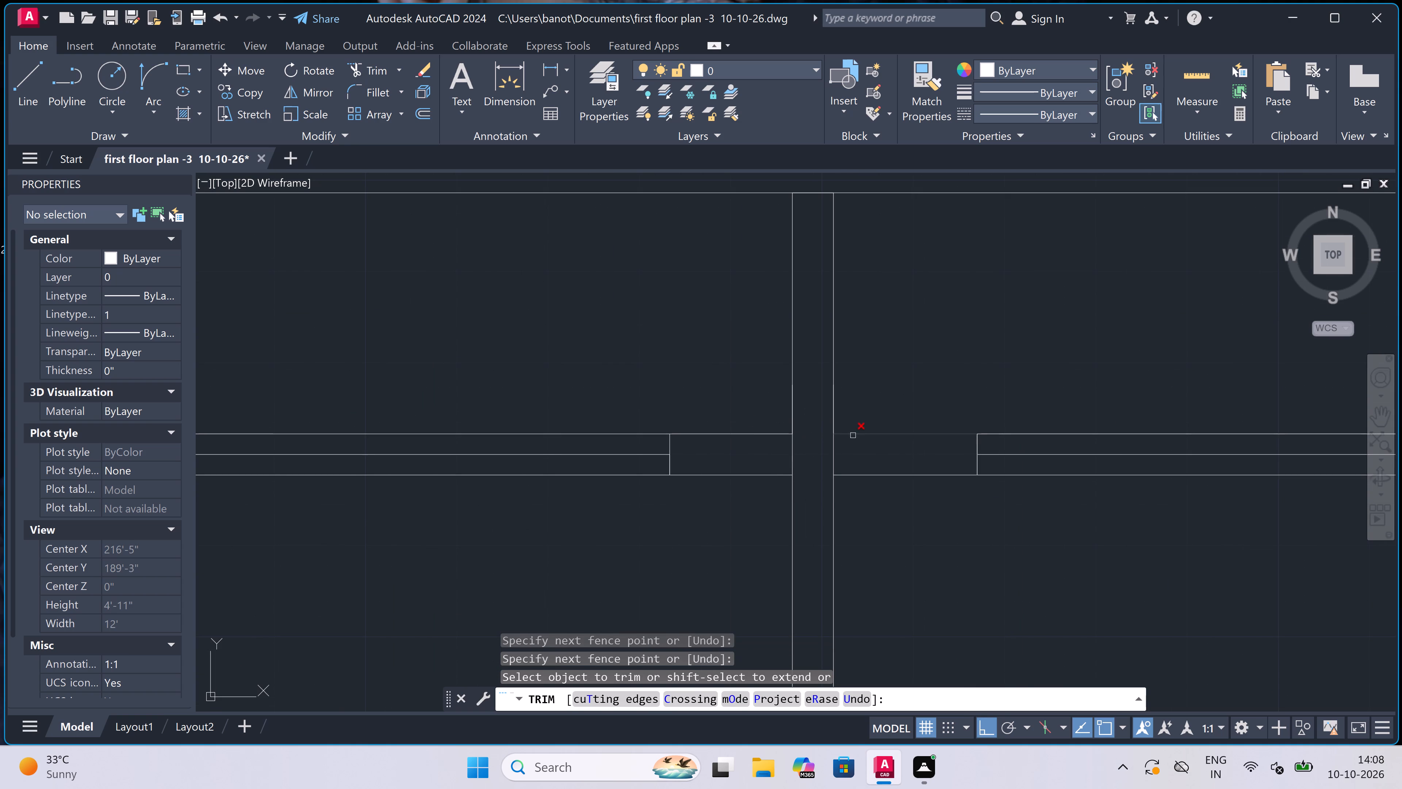
{"action": "left_click", "coordinate": [857, 452]}
{"action": "double_click", "coordinate": [763, 460]}
{"action": "scroll", "coordinate": [721, 373], "scroll_direction": "down", "scroll_amount": 4}
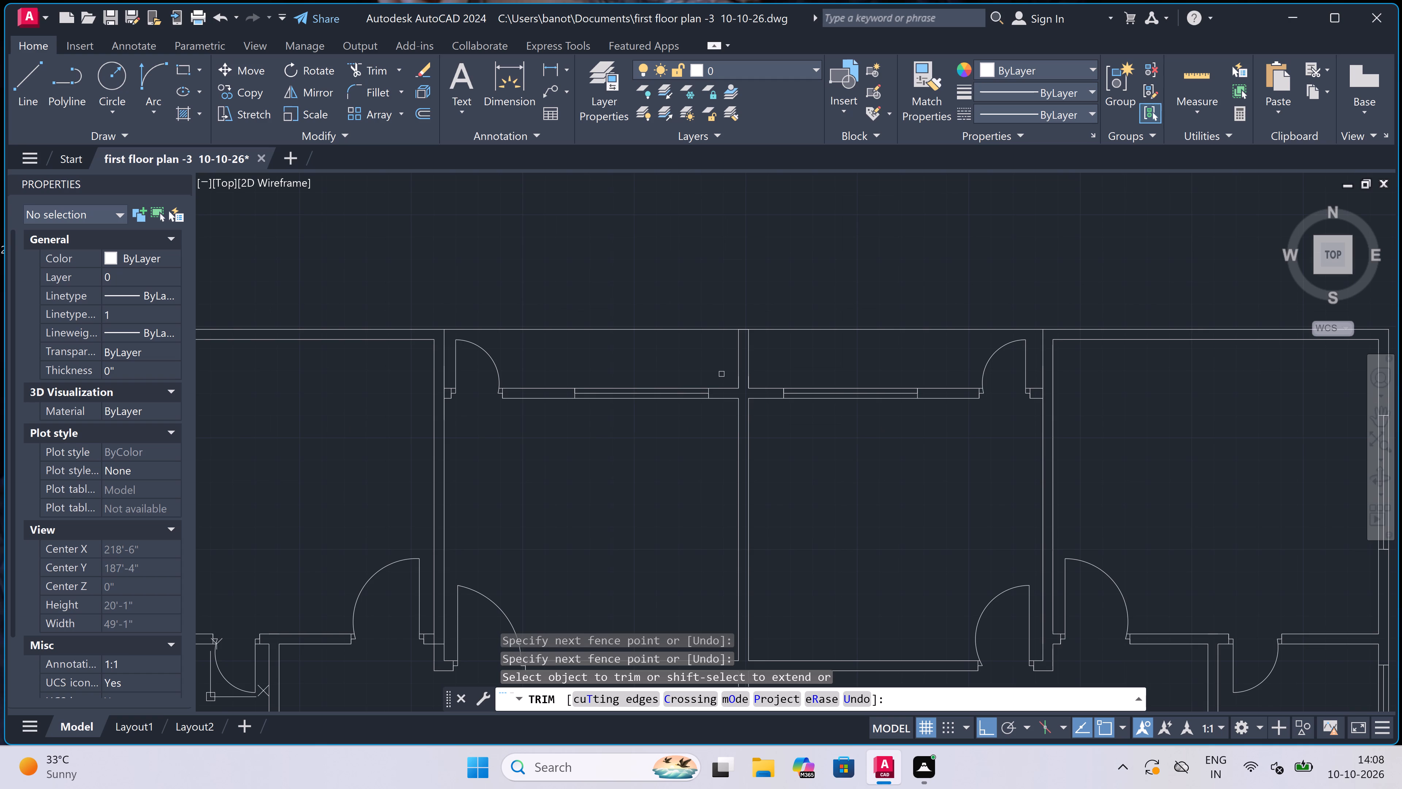
{"action": "key", "text": "Escape"}
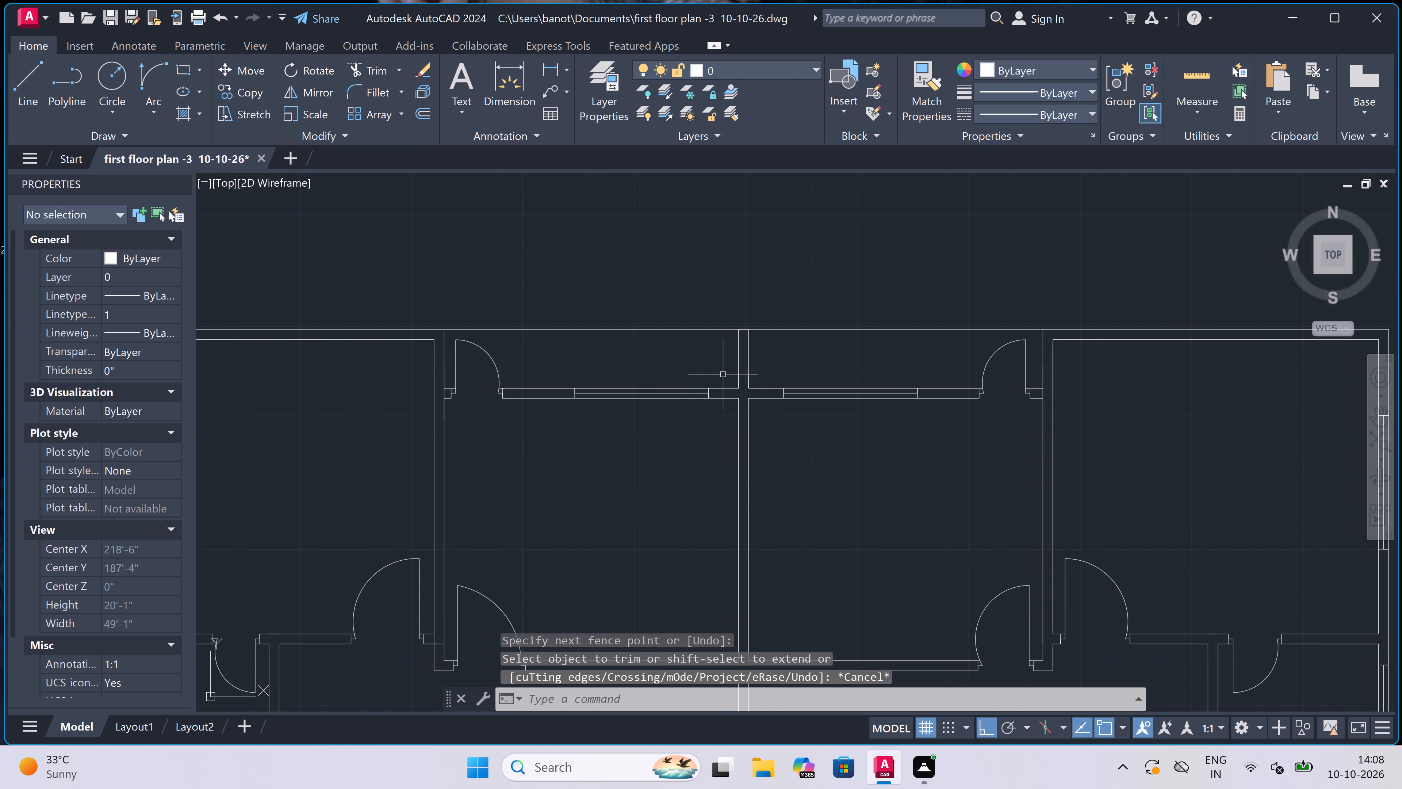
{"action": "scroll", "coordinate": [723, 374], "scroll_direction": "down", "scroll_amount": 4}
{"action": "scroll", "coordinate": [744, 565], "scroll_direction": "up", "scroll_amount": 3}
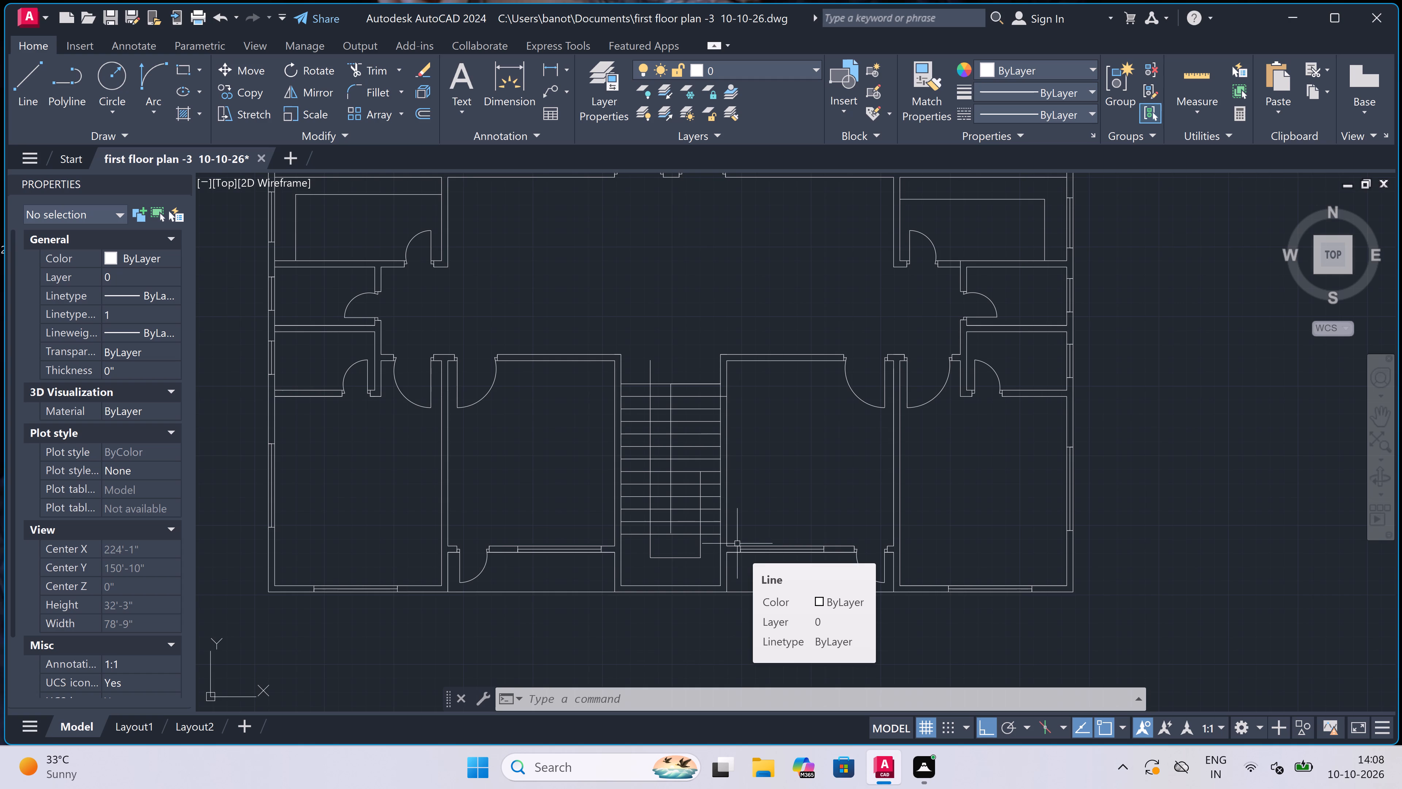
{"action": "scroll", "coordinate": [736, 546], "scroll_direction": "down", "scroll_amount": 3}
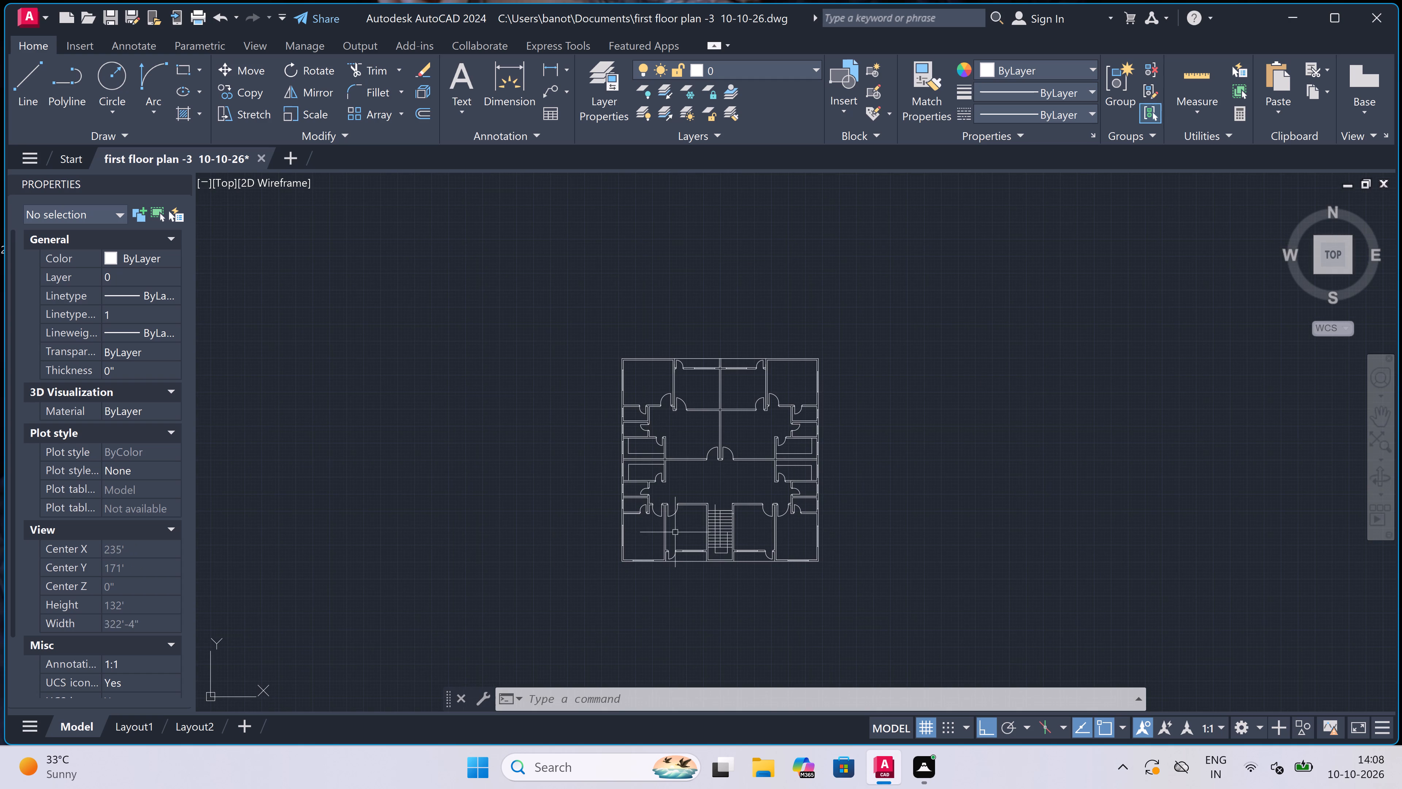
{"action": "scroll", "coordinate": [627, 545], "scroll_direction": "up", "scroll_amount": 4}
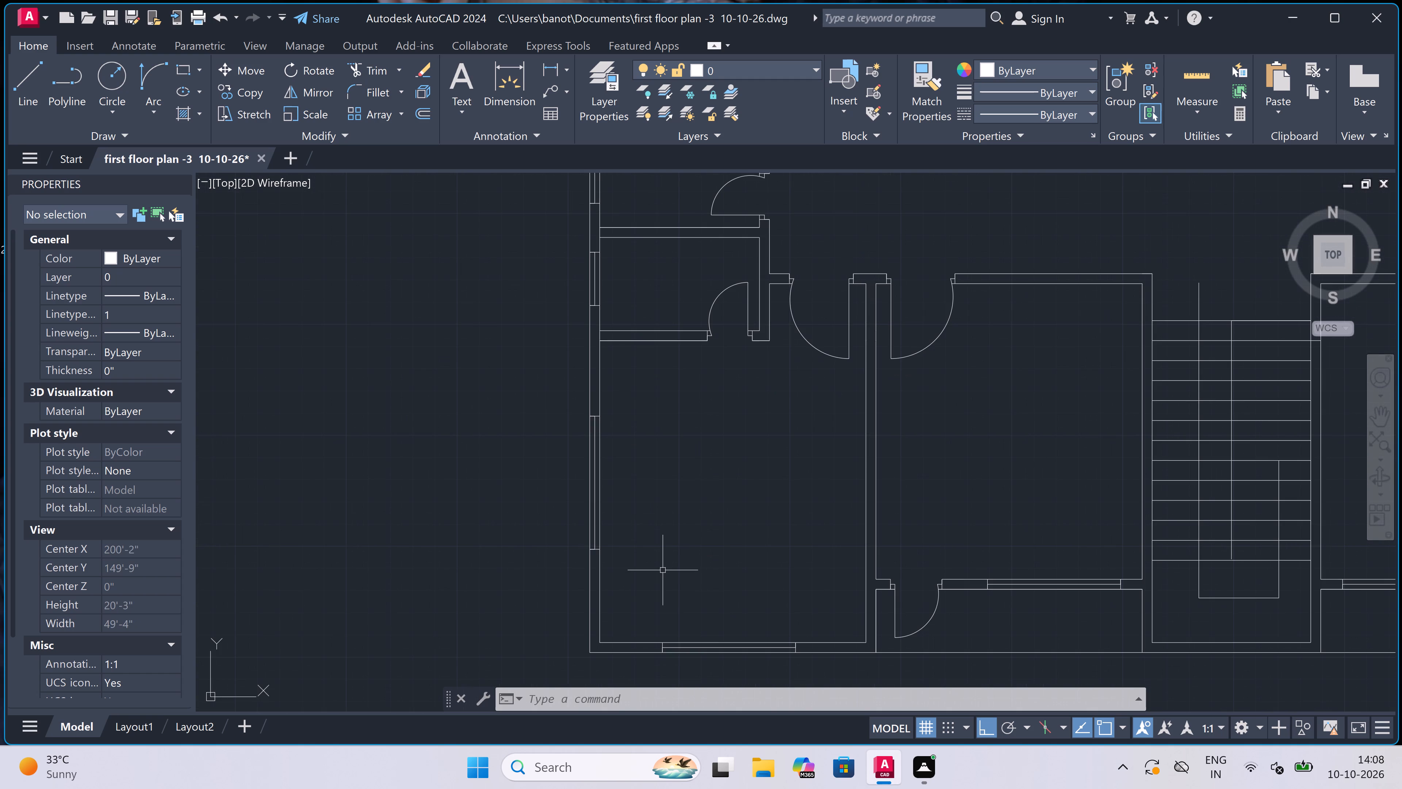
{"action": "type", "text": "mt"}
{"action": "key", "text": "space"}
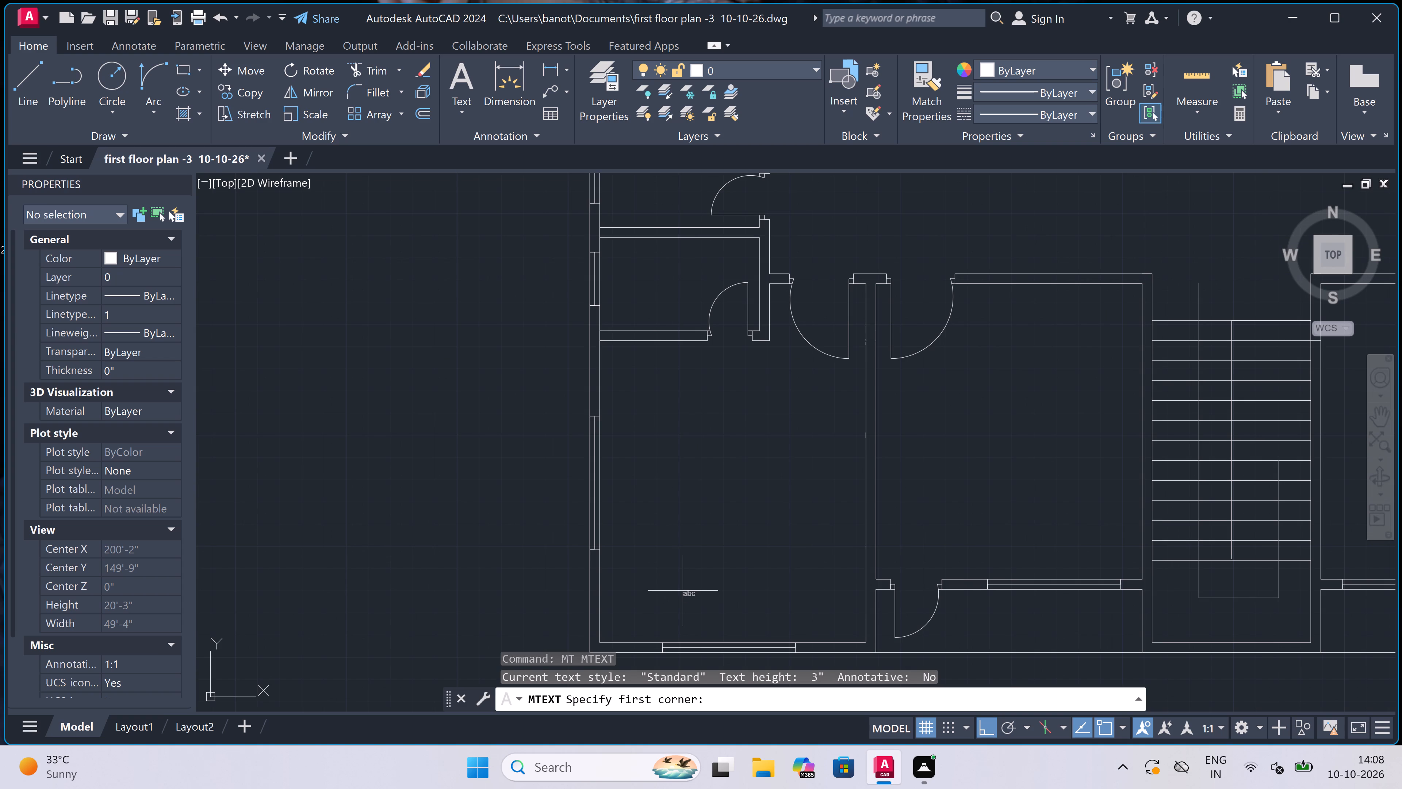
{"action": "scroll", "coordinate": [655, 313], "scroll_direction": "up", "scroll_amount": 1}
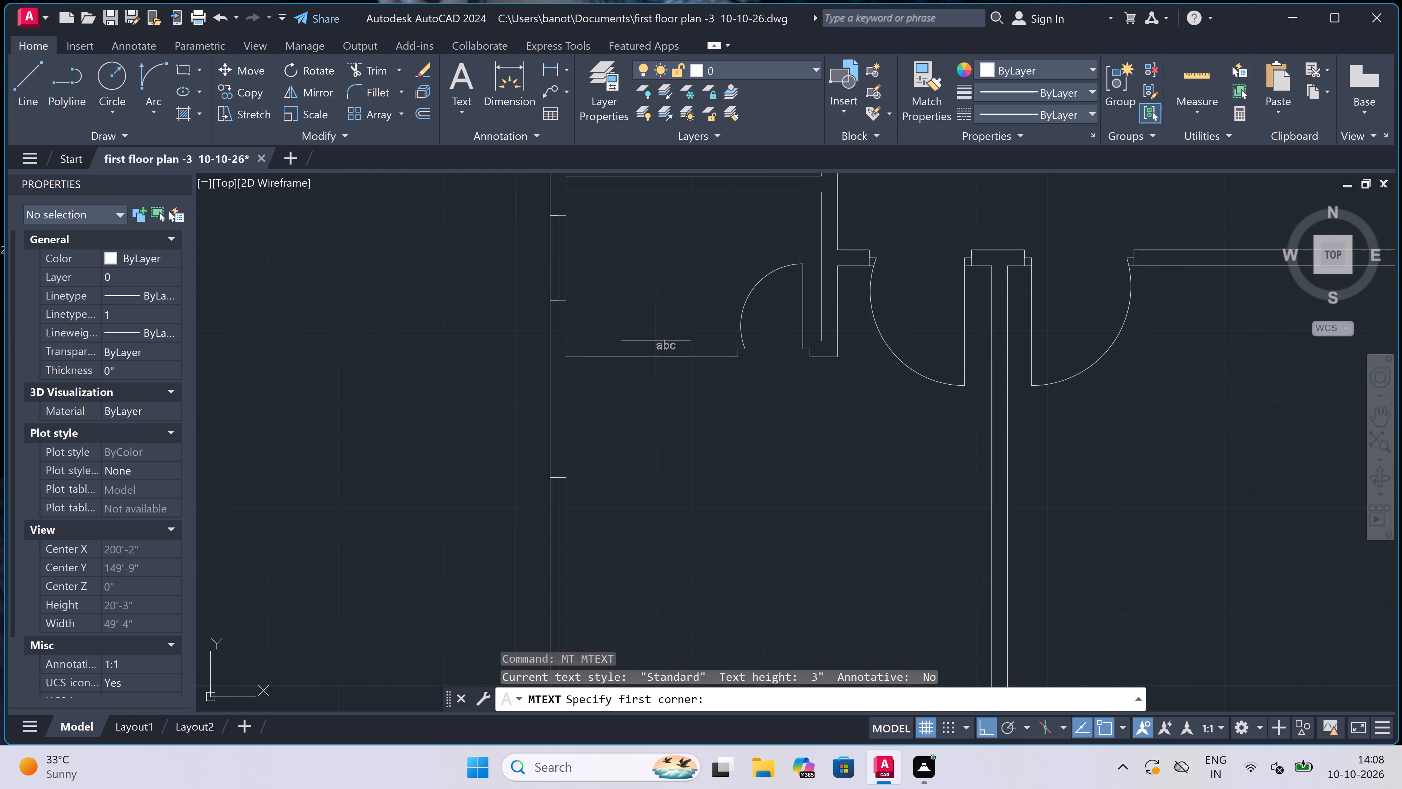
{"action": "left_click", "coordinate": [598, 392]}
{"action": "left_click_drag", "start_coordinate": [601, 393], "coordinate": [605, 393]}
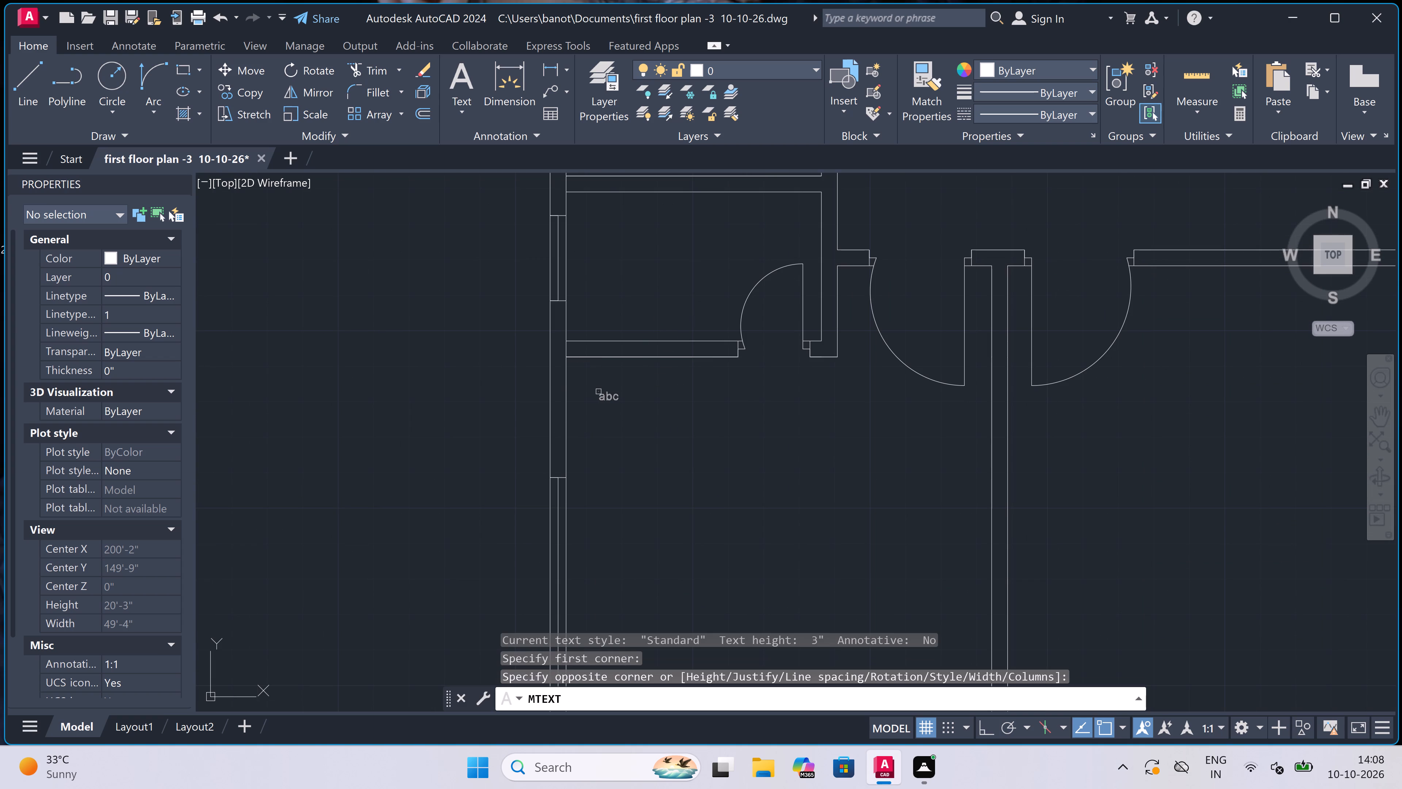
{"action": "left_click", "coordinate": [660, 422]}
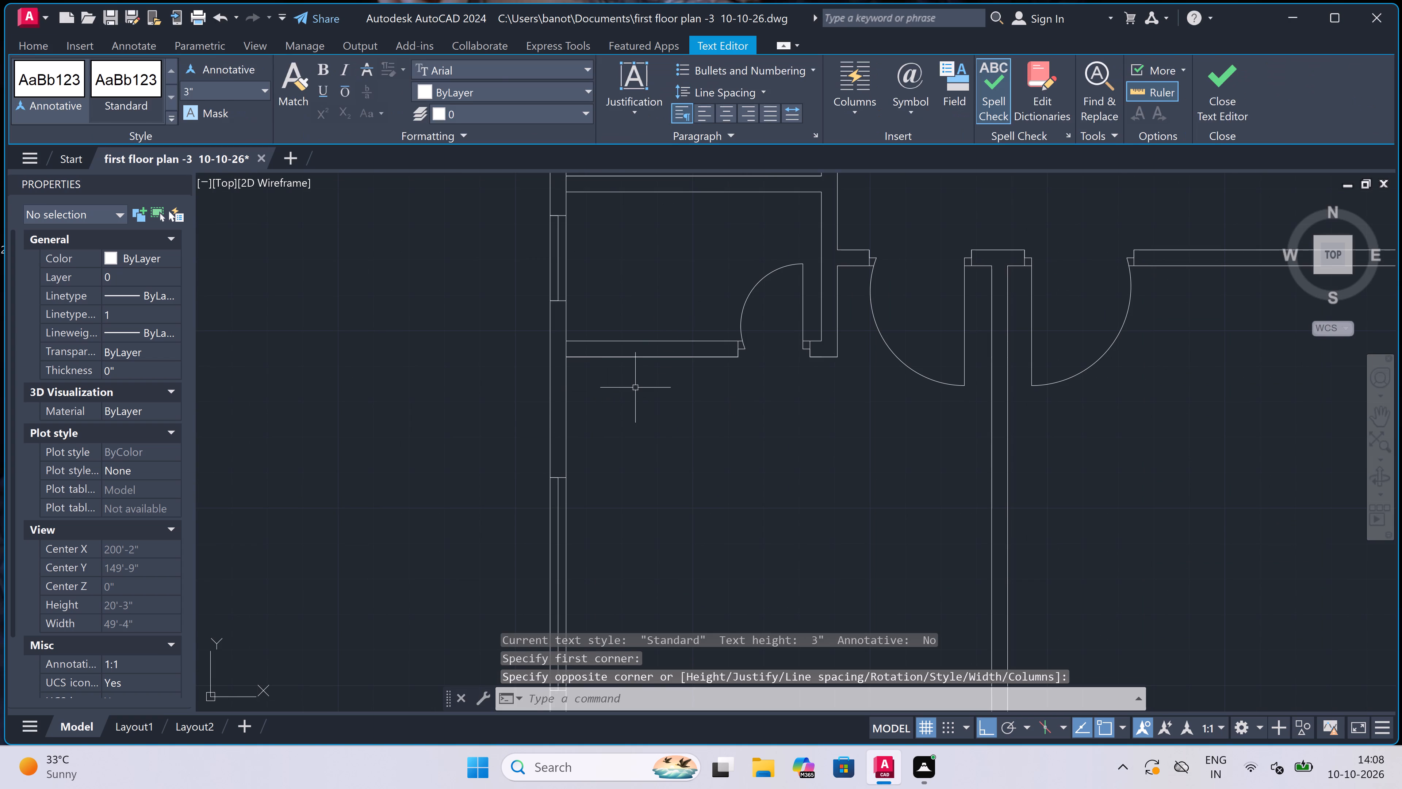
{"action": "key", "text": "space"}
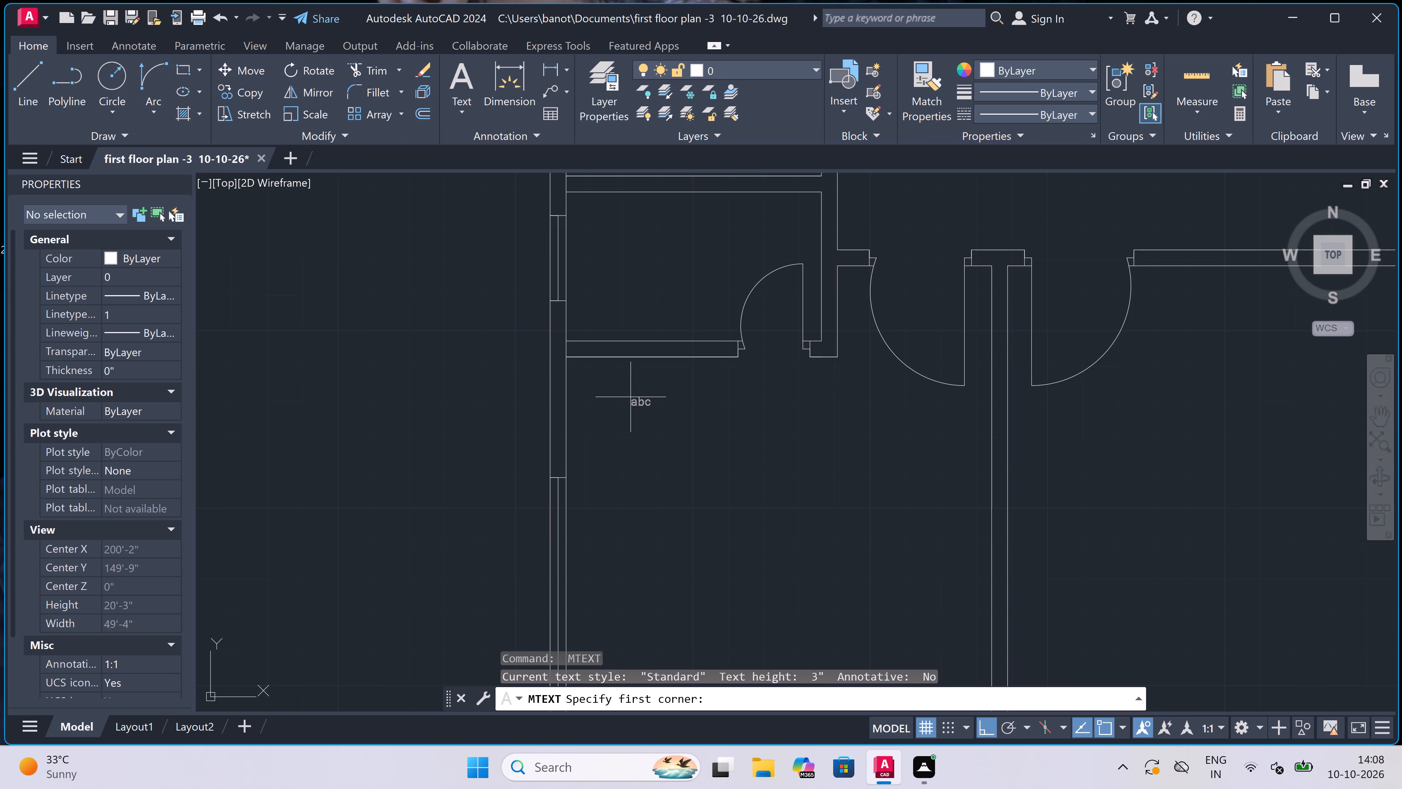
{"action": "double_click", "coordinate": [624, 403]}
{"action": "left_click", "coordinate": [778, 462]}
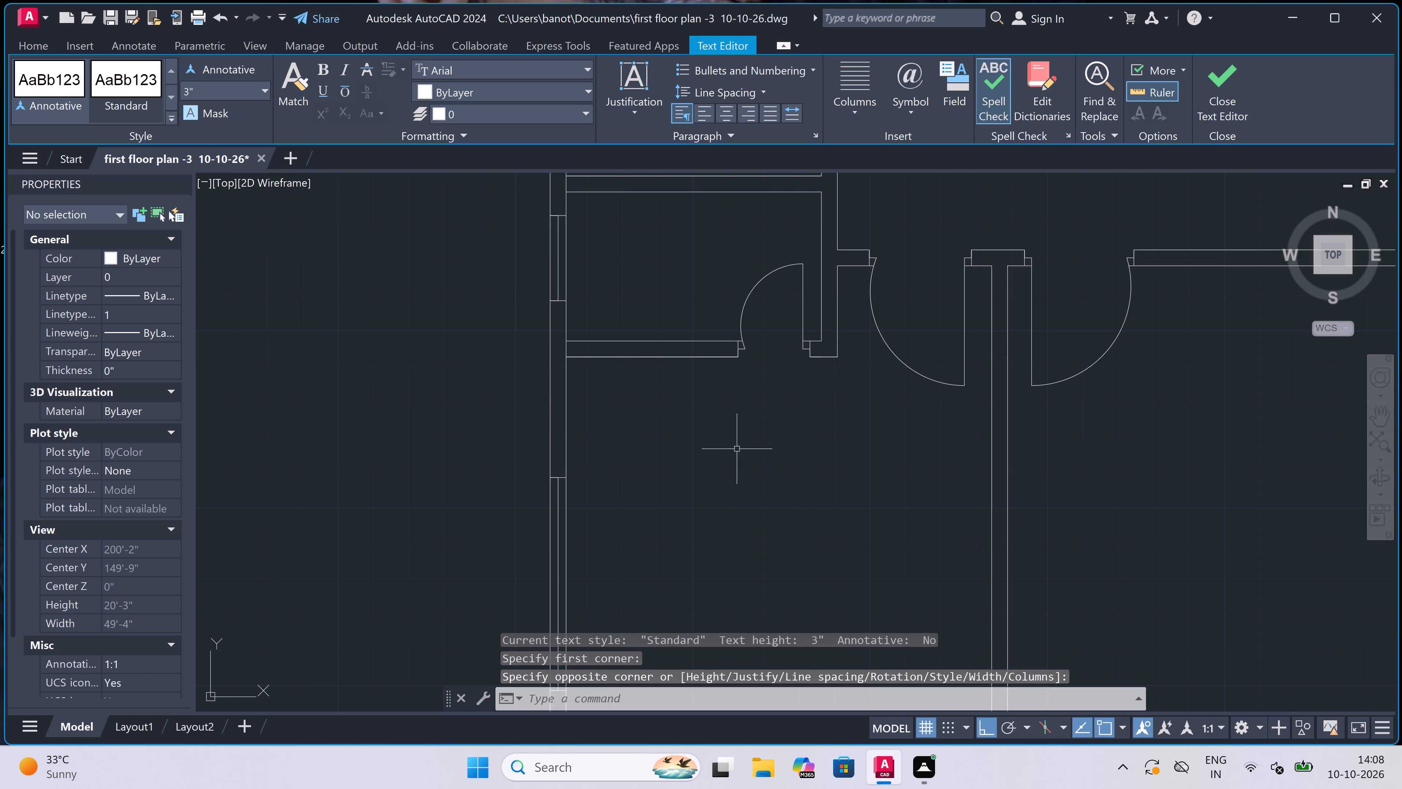
Add a two-line multiline text label reading BEDROOM and 10'0"x11'4" in the plan's lower-left corner room.
{"action": "key", "text": "space"}
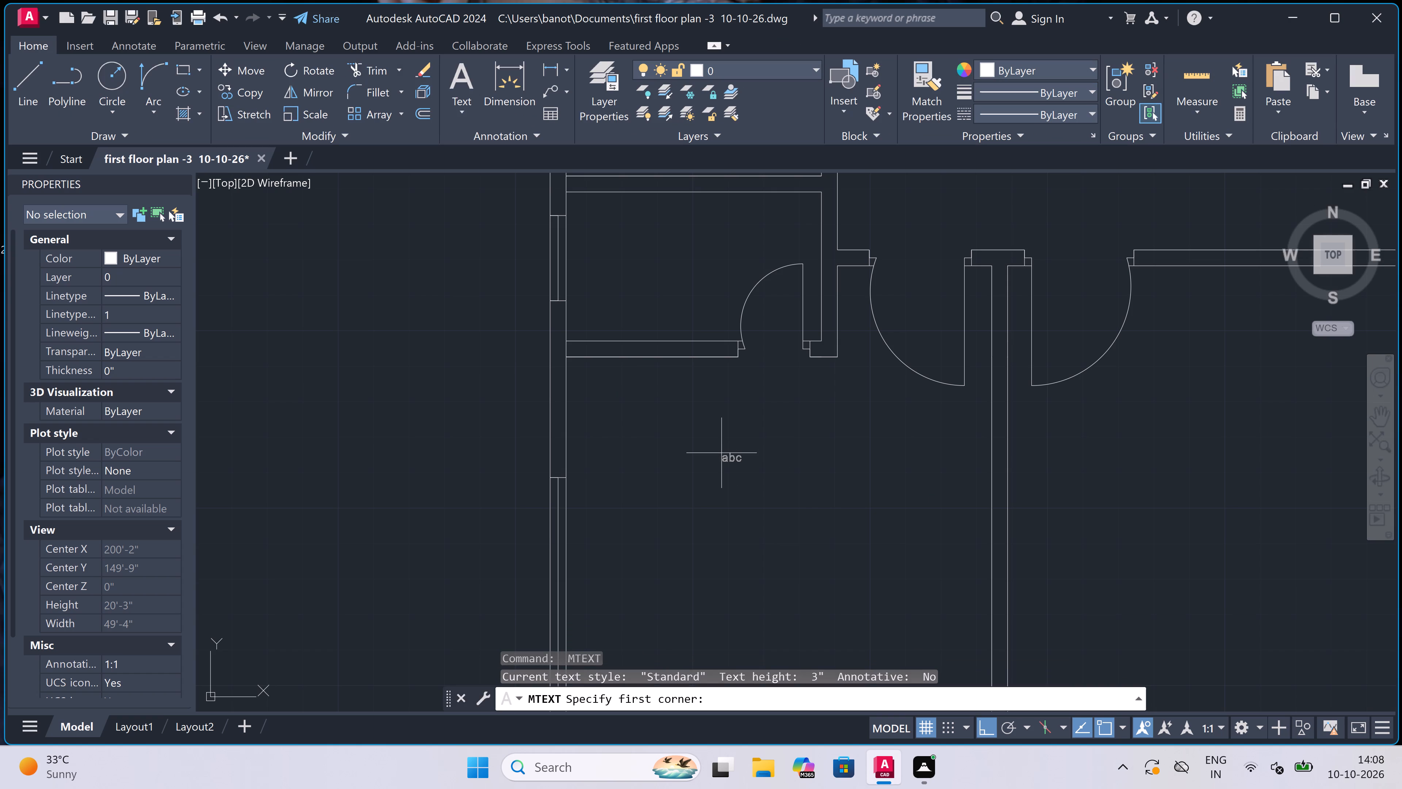
{"action": "scroll", "coordinate": [695, 375], "scroll_direction": "up", "scroll_amount": 1}
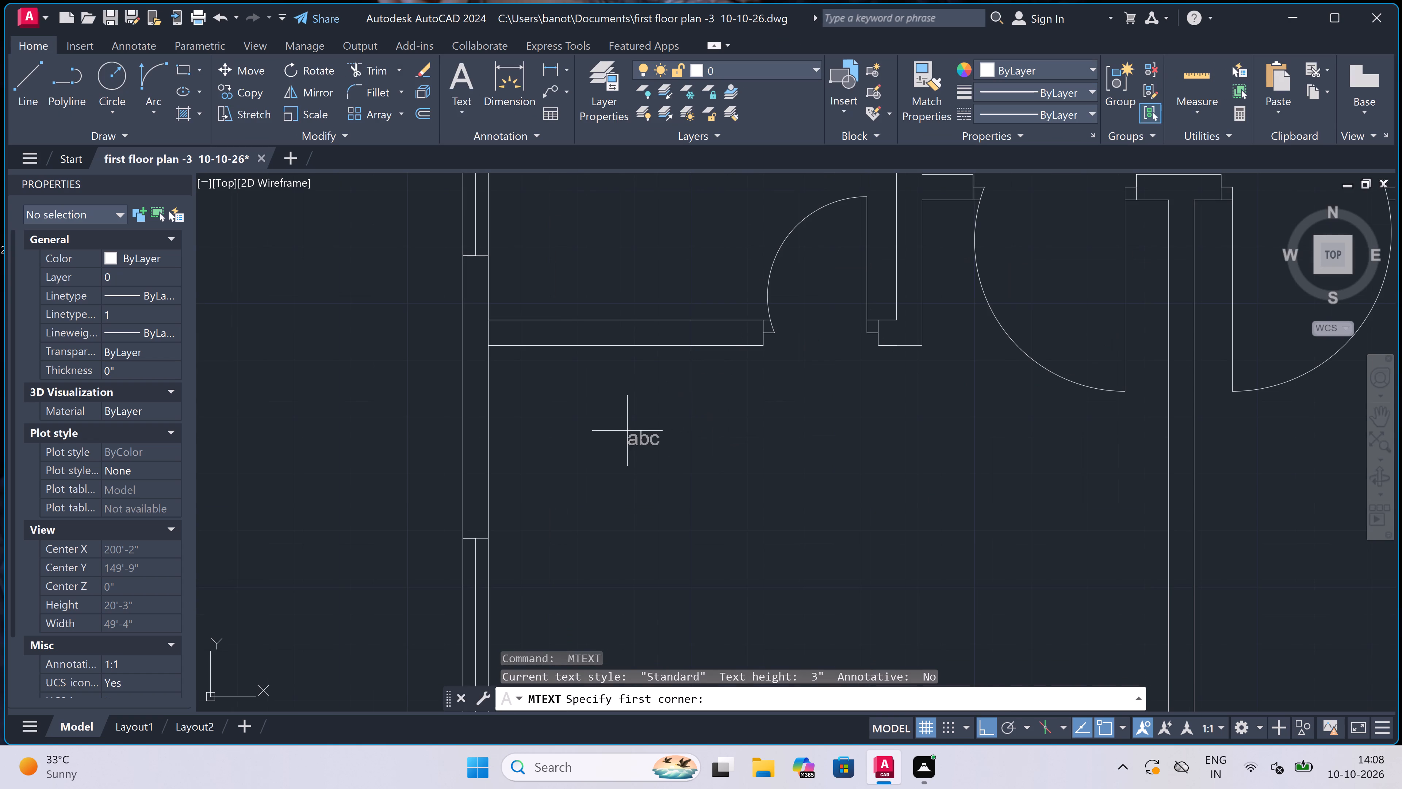
{"action": "left_click", "coordinate": [596, 419]}
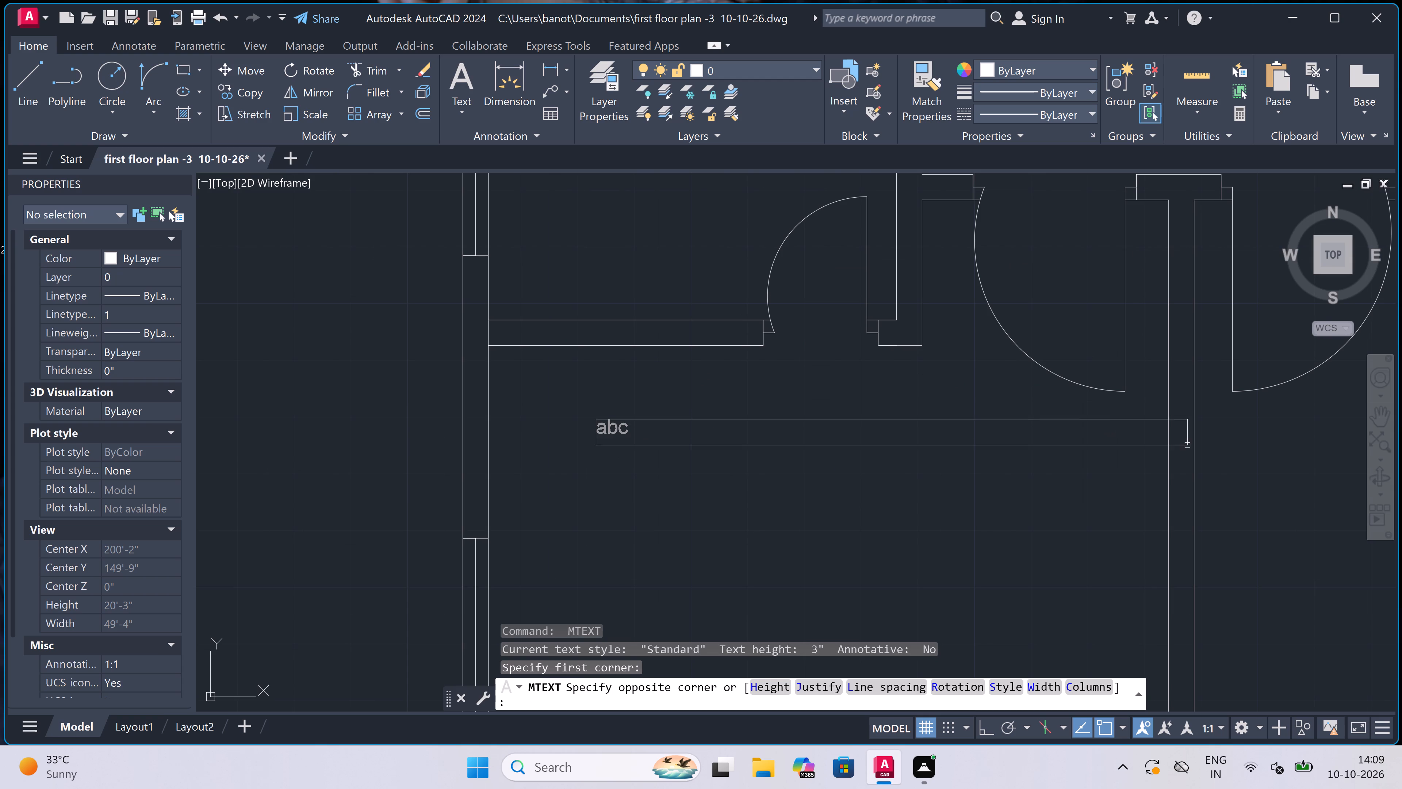
{"action": "left_click", "coordinate": [1269, 453]}
{"action": "scroll", "coordinate": [670, 499], "scroll_direction": "up", "scroll_amount": 2}
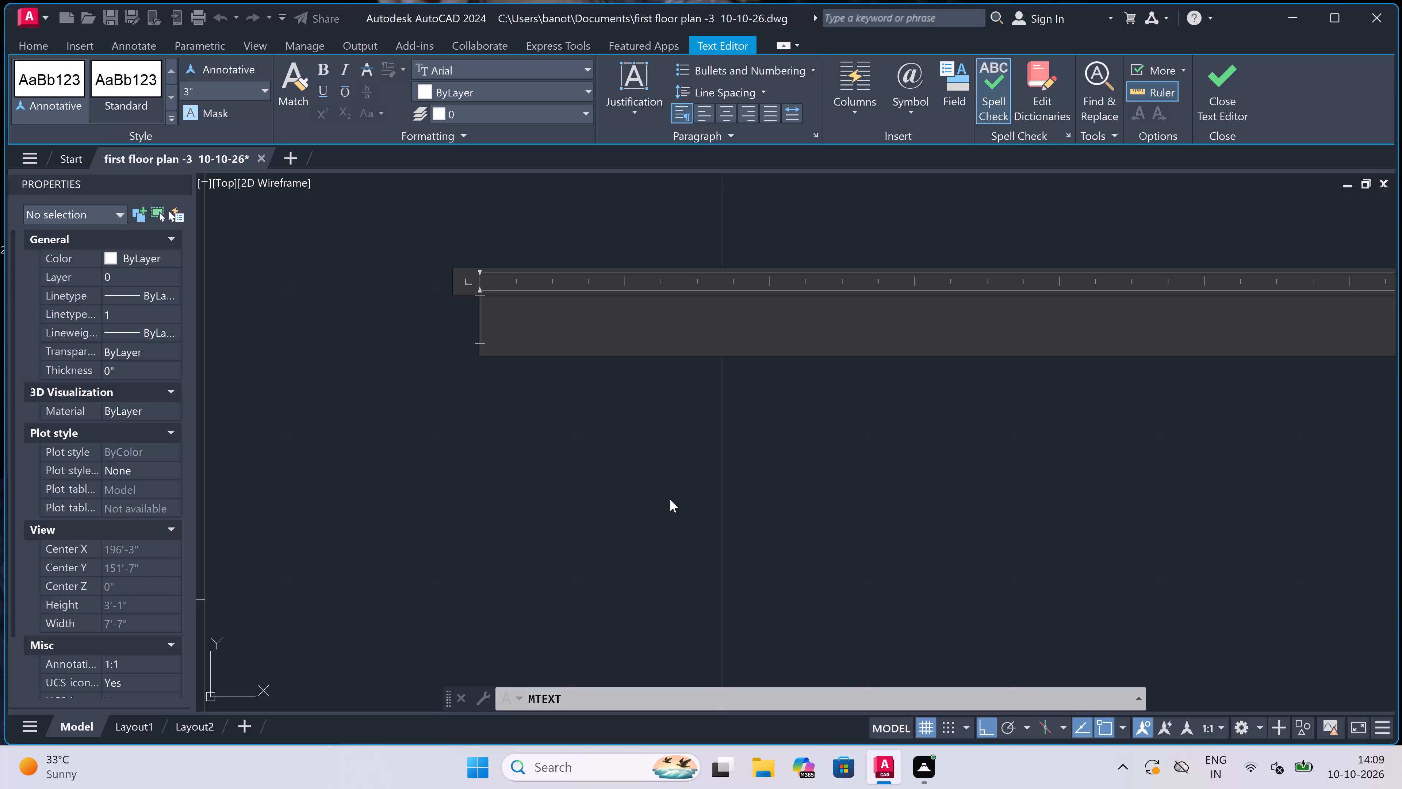
{"action": "type", "text": "BE"}
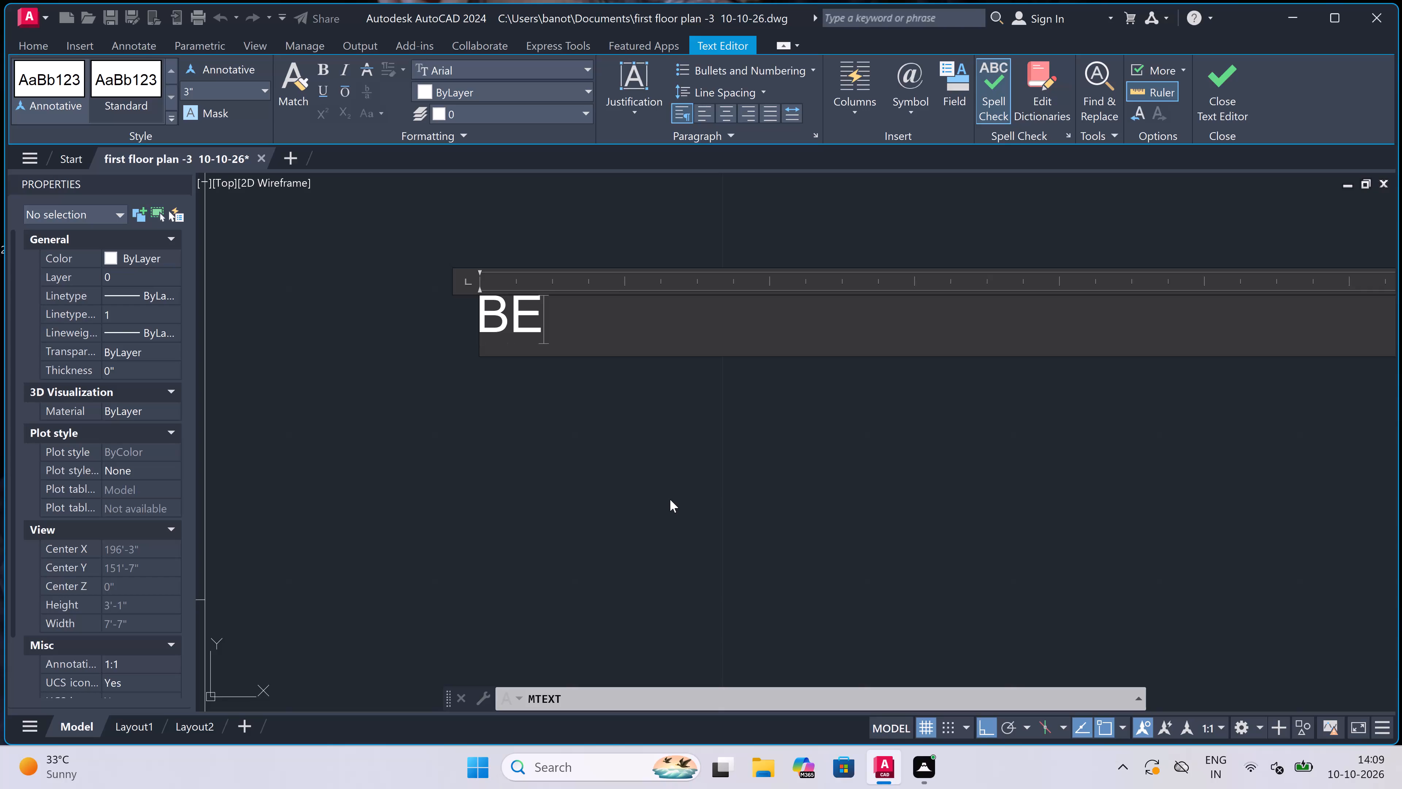
{"action": "type", "text": "DROOM"}
{"action": "key", "text": "Return"}
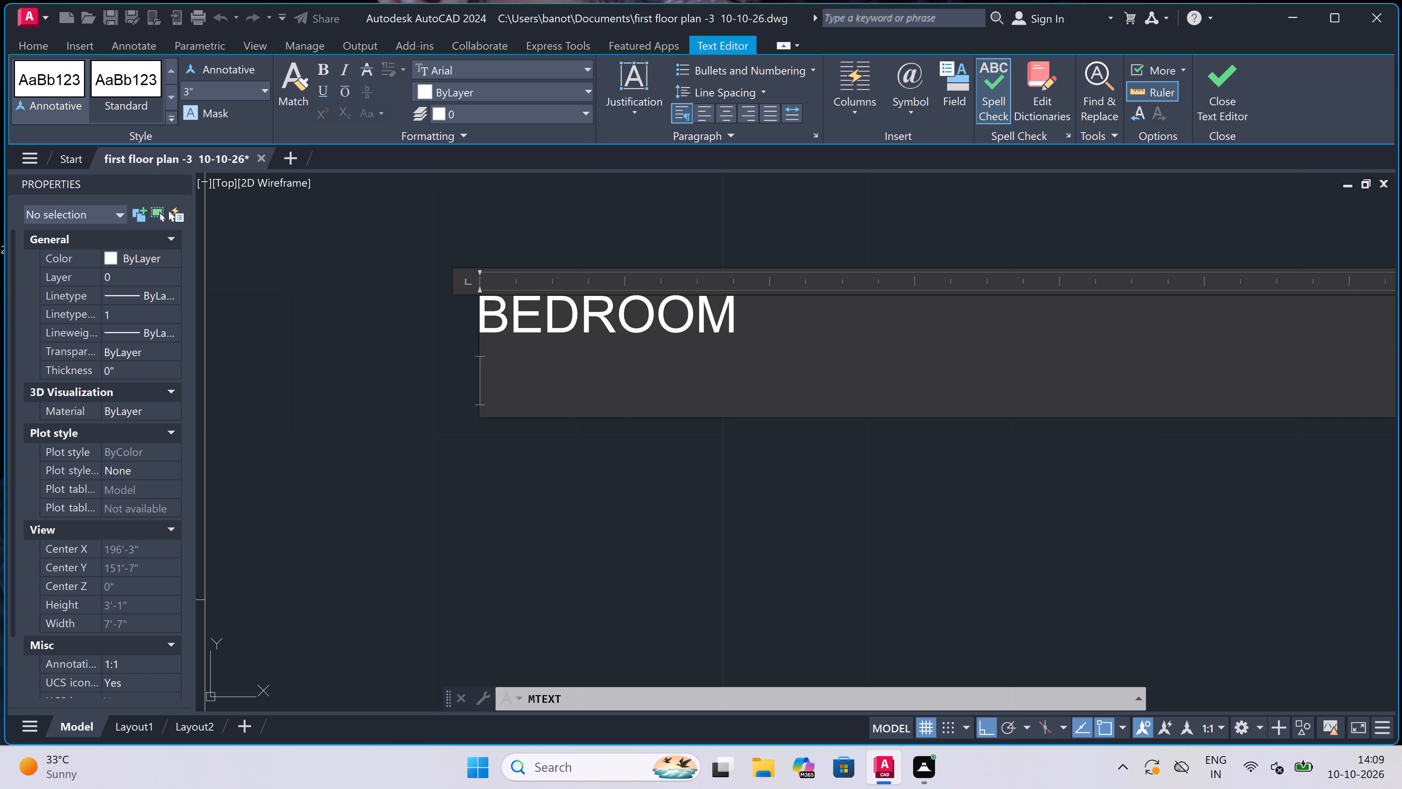
{"action": "type", "text": "10'0"}
{"action": "key", "text": "shift+quotedbl"}
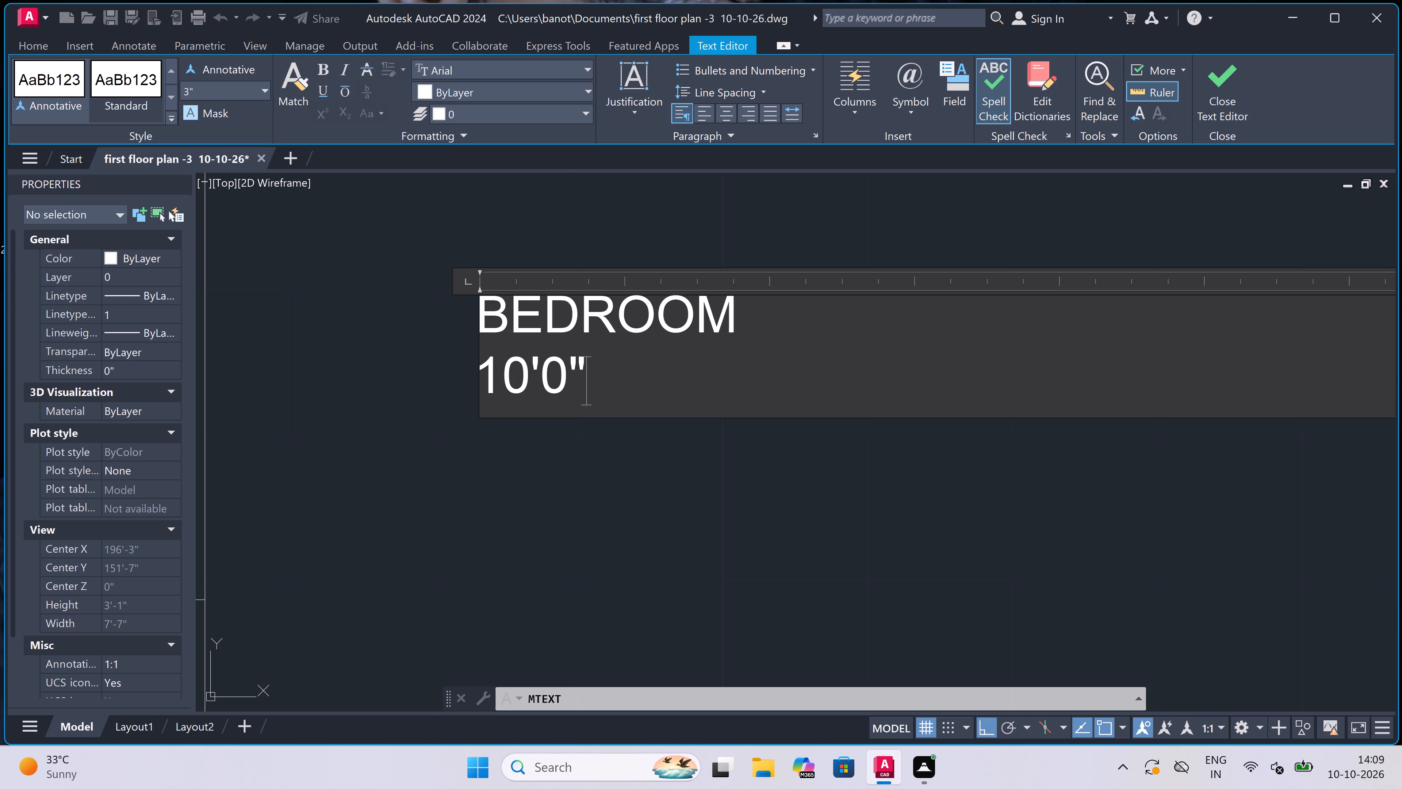
{"action": "type", "text": "xx"}
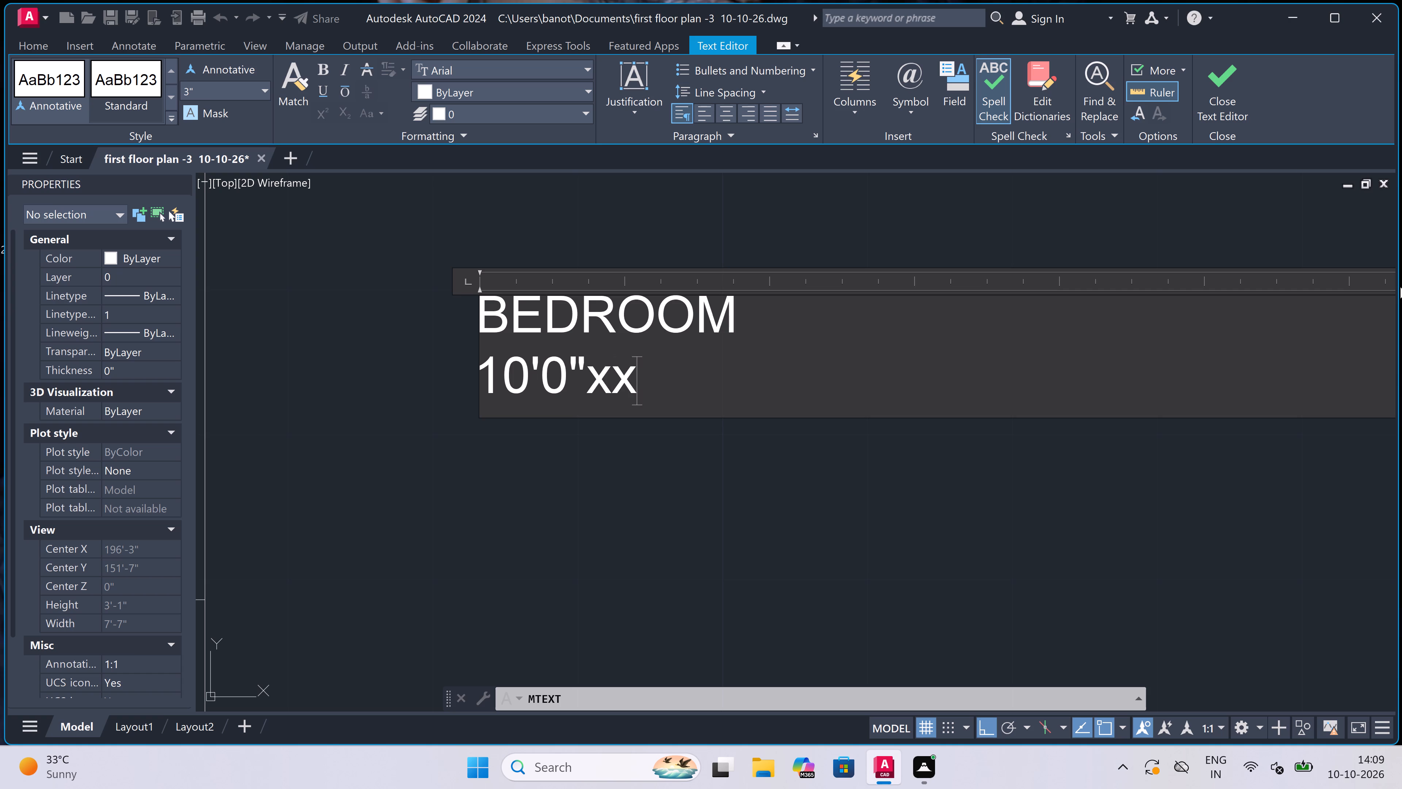
{"action": "key", "text": "BackSpace"}
{"action": "type", "text": "11"}
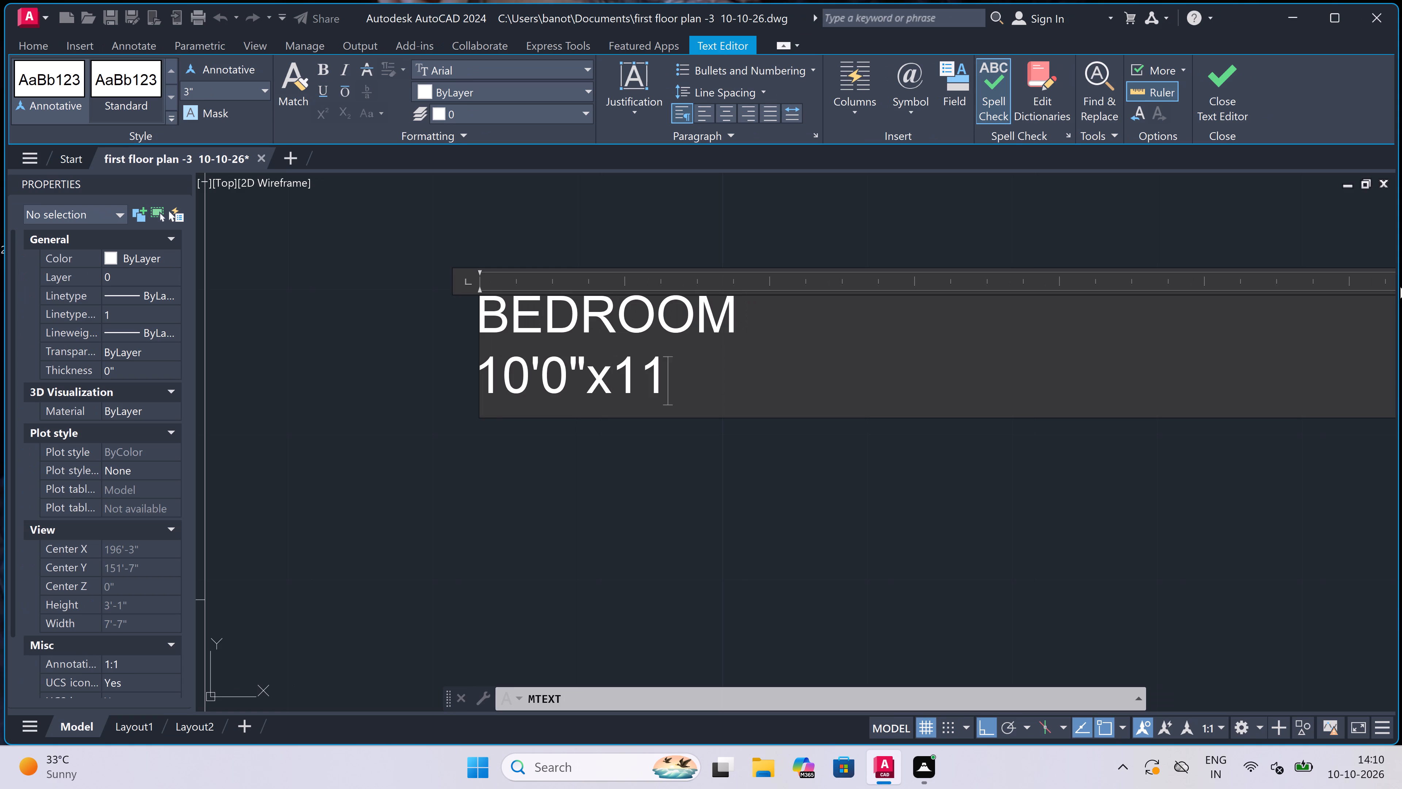
{"action": "type", "text": "'4"}
{"action": "key", "text": "shift+quotedbl"}
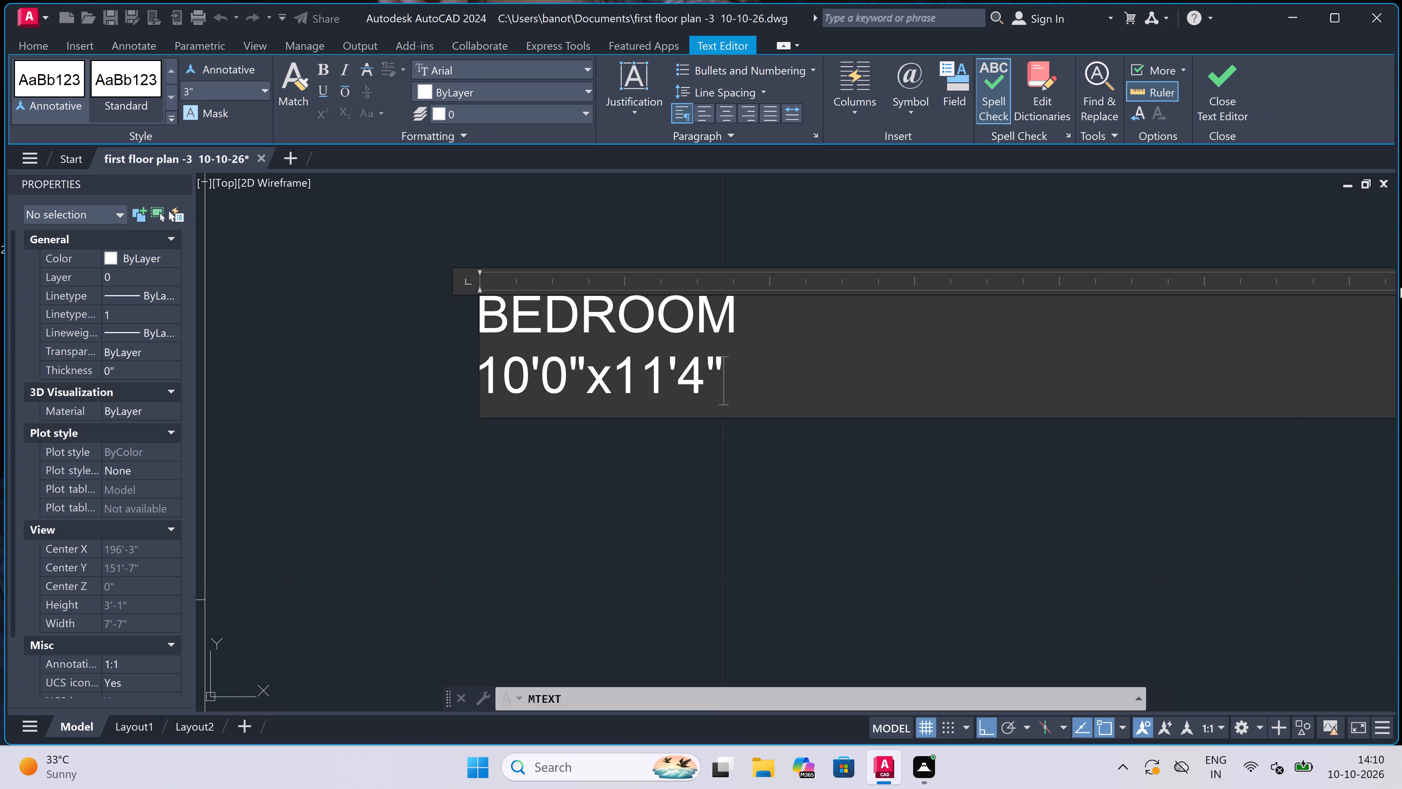
{"action": "left_click", "coordinate": [368, 535]}
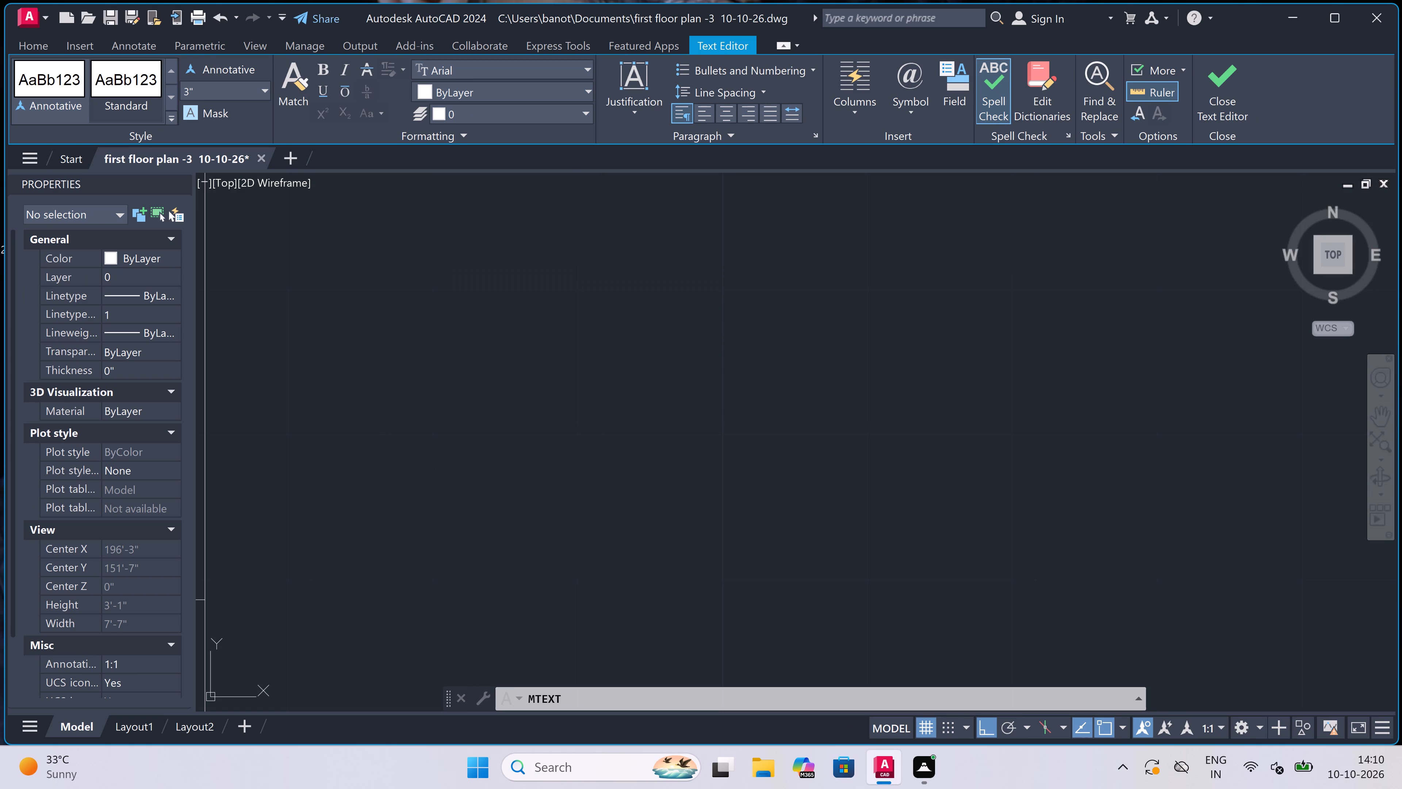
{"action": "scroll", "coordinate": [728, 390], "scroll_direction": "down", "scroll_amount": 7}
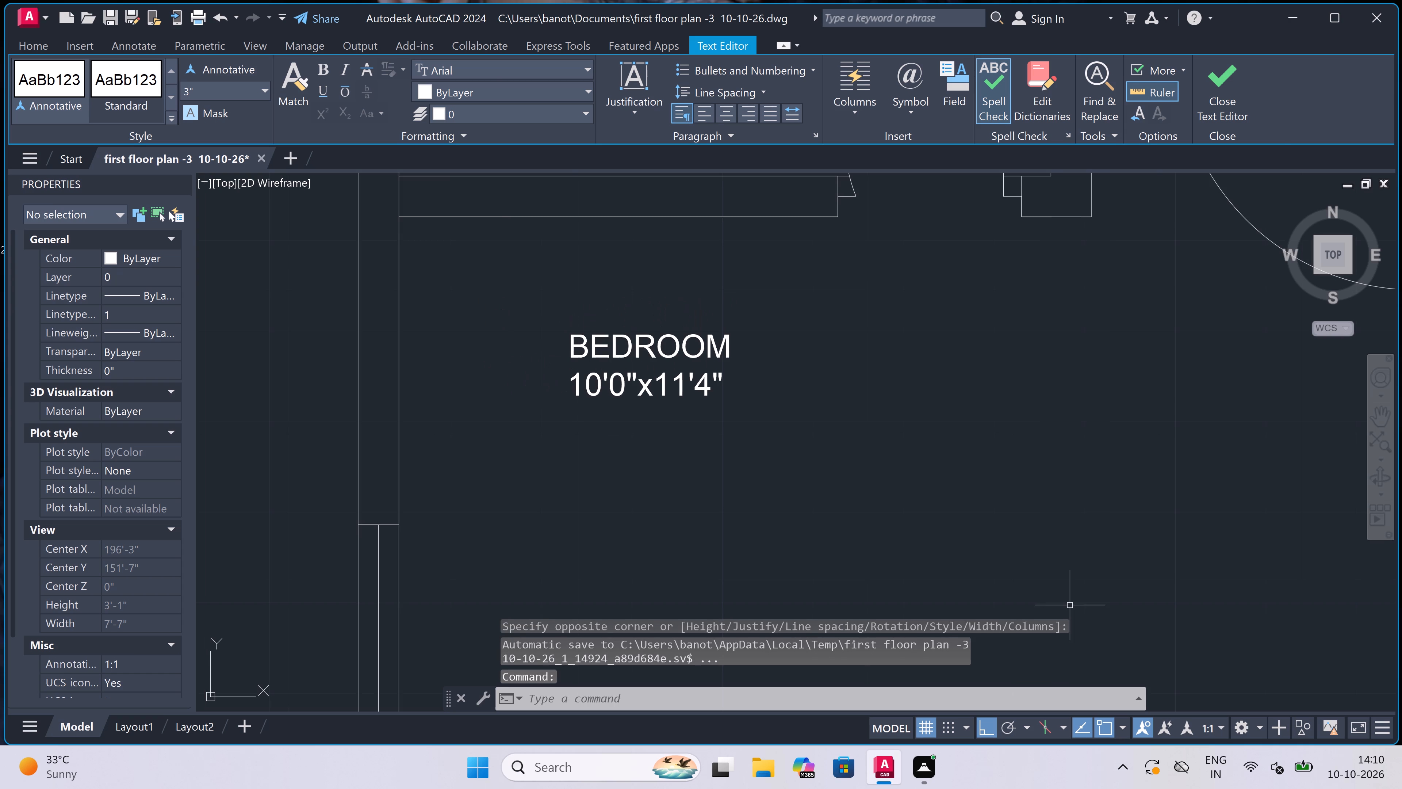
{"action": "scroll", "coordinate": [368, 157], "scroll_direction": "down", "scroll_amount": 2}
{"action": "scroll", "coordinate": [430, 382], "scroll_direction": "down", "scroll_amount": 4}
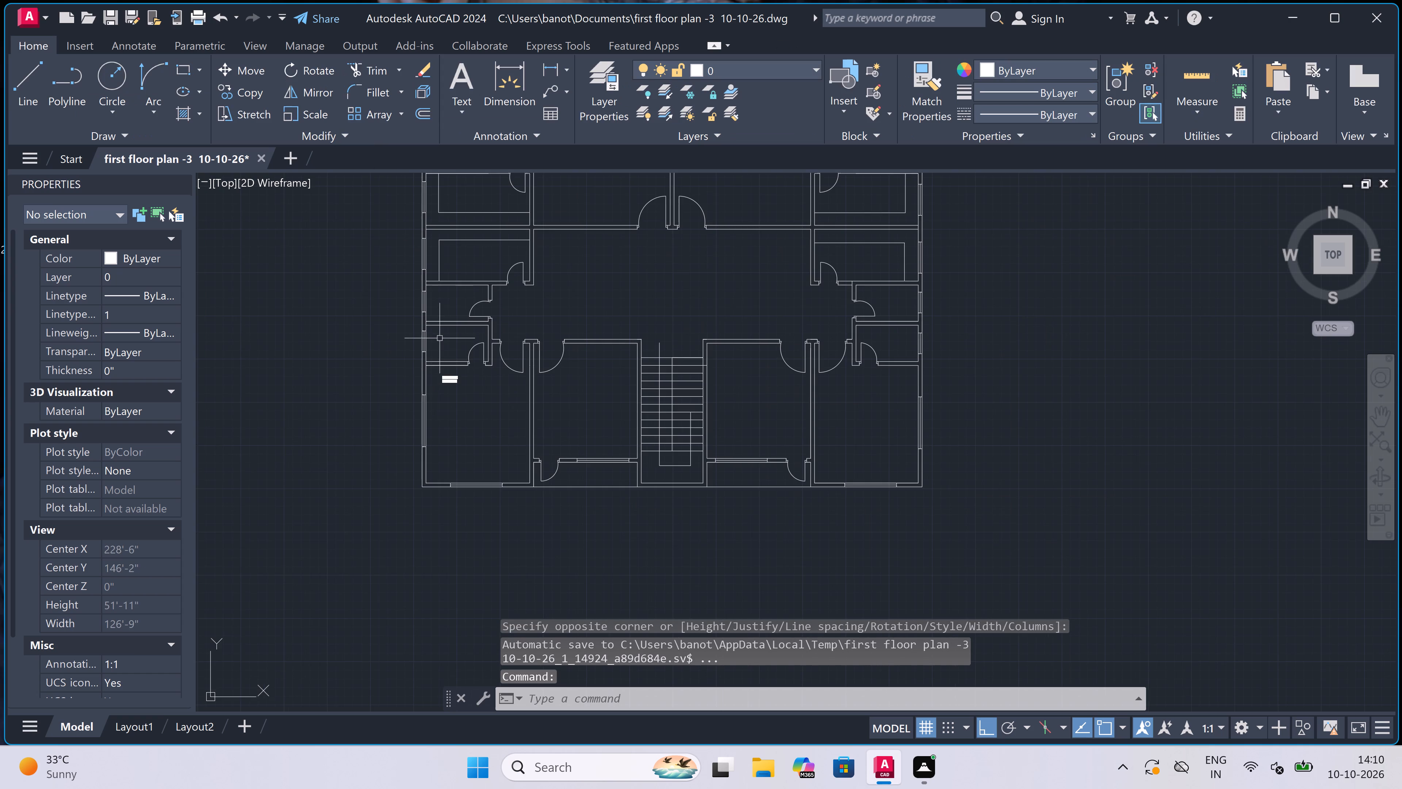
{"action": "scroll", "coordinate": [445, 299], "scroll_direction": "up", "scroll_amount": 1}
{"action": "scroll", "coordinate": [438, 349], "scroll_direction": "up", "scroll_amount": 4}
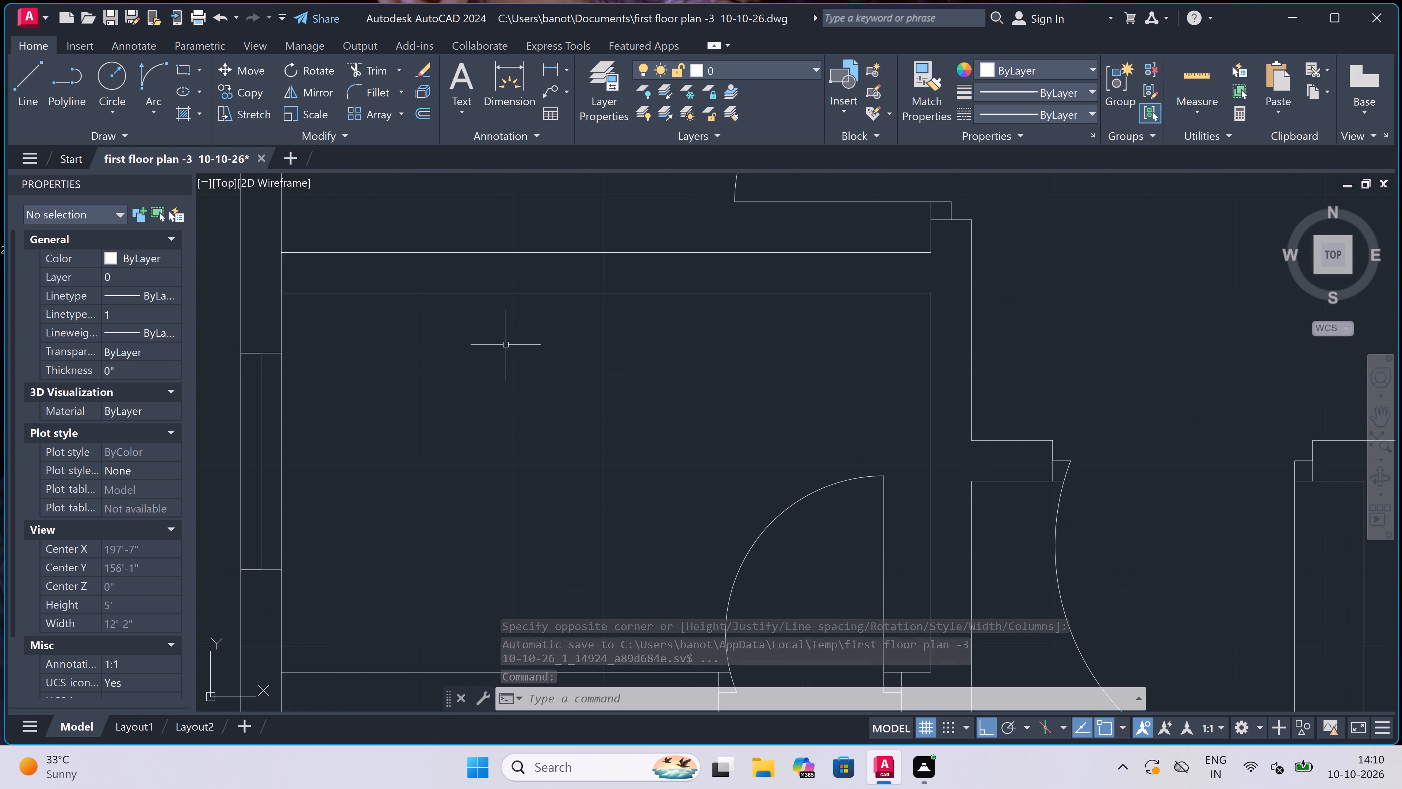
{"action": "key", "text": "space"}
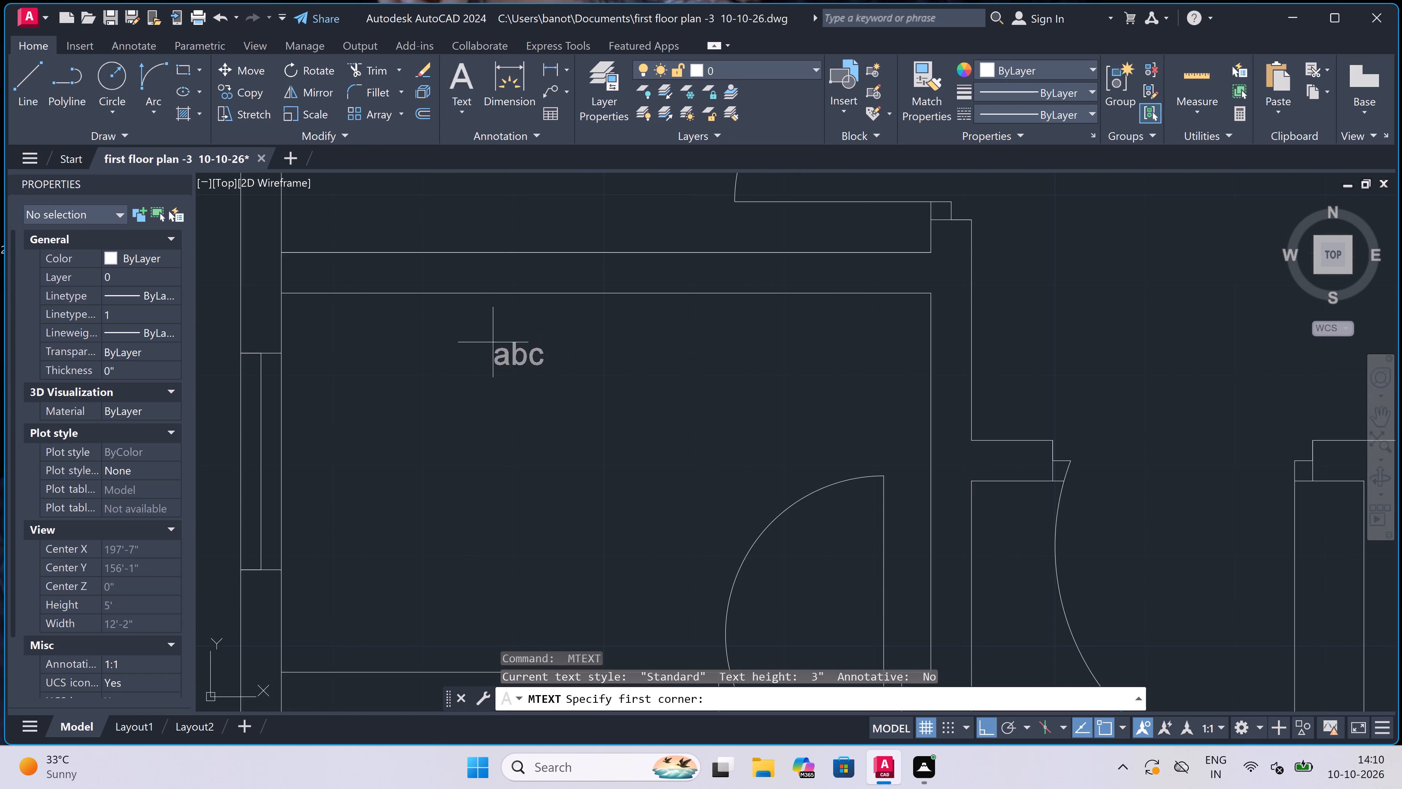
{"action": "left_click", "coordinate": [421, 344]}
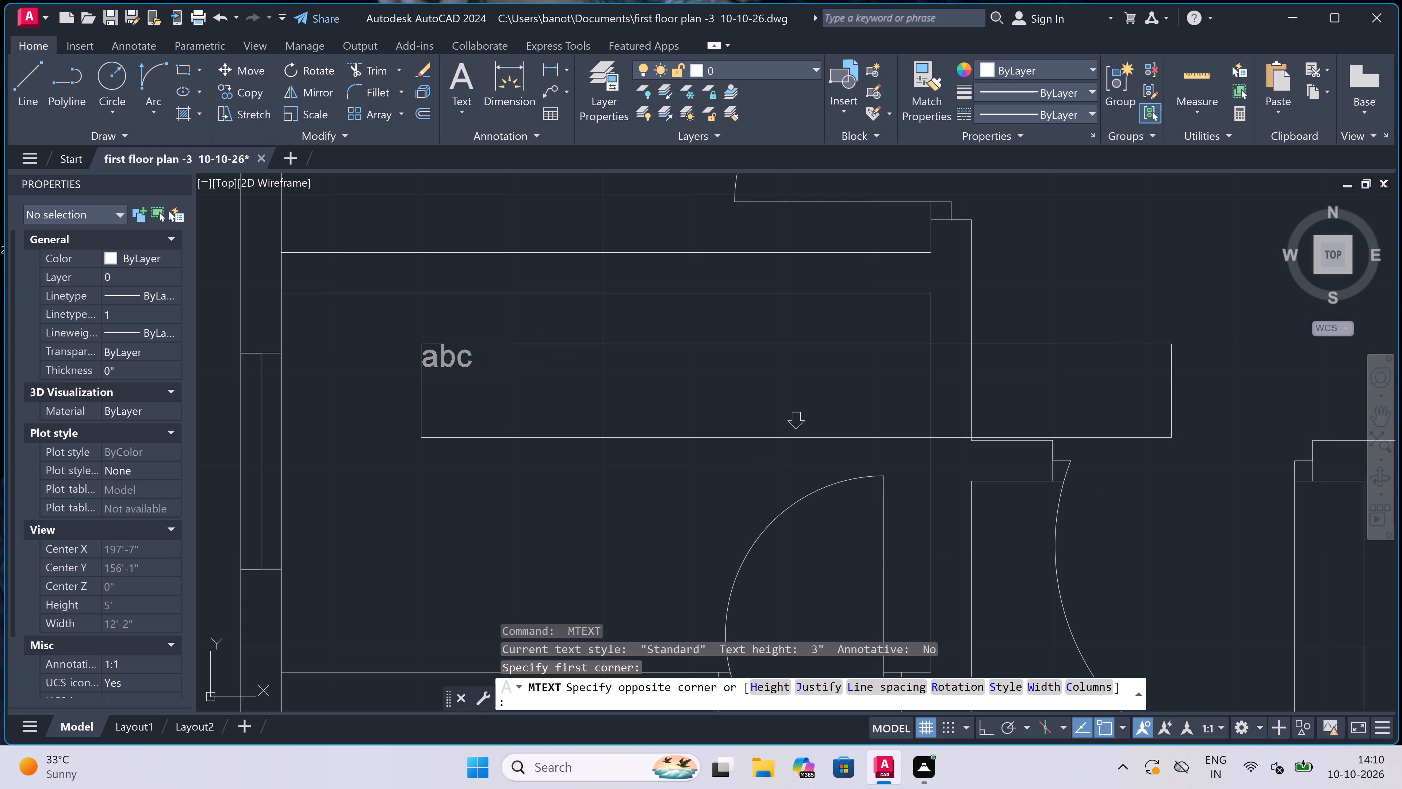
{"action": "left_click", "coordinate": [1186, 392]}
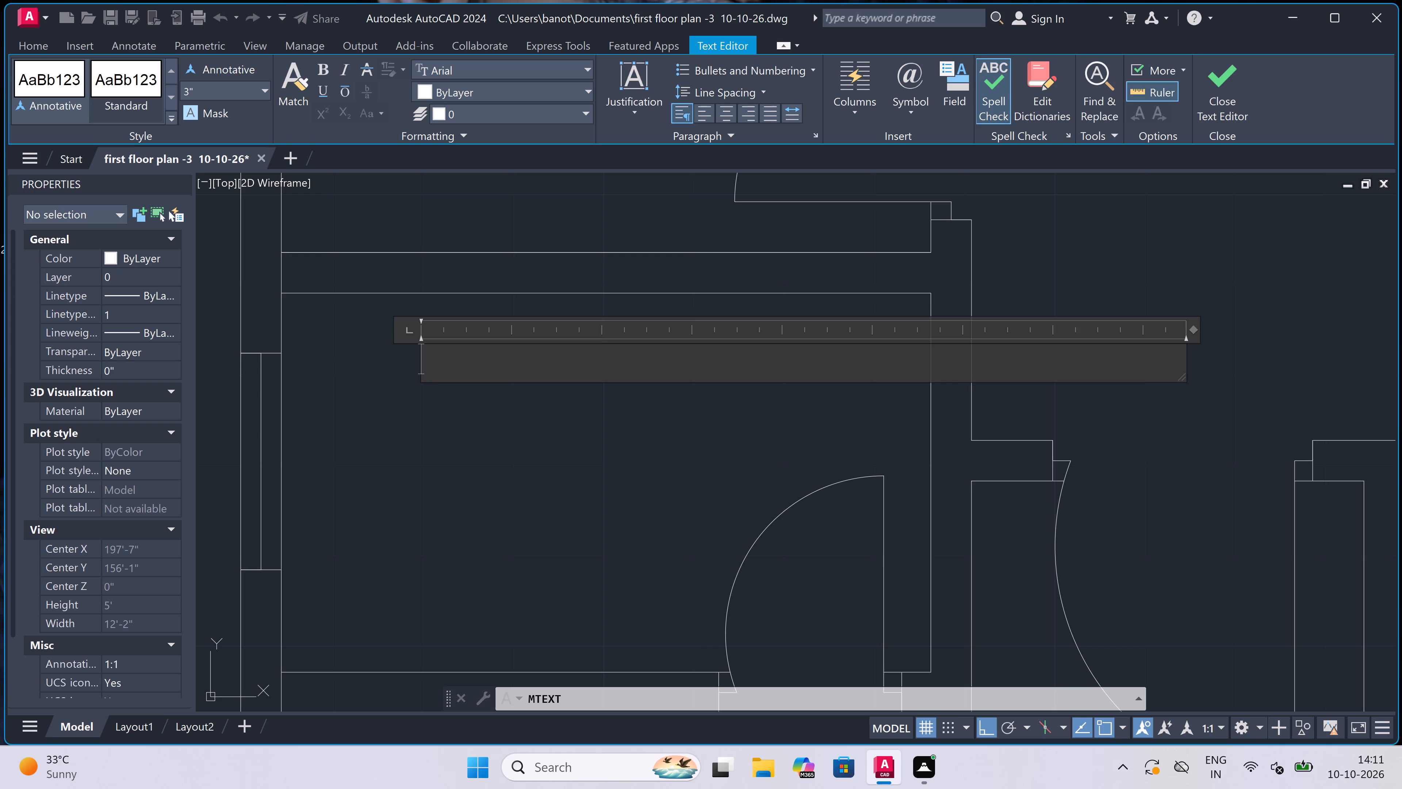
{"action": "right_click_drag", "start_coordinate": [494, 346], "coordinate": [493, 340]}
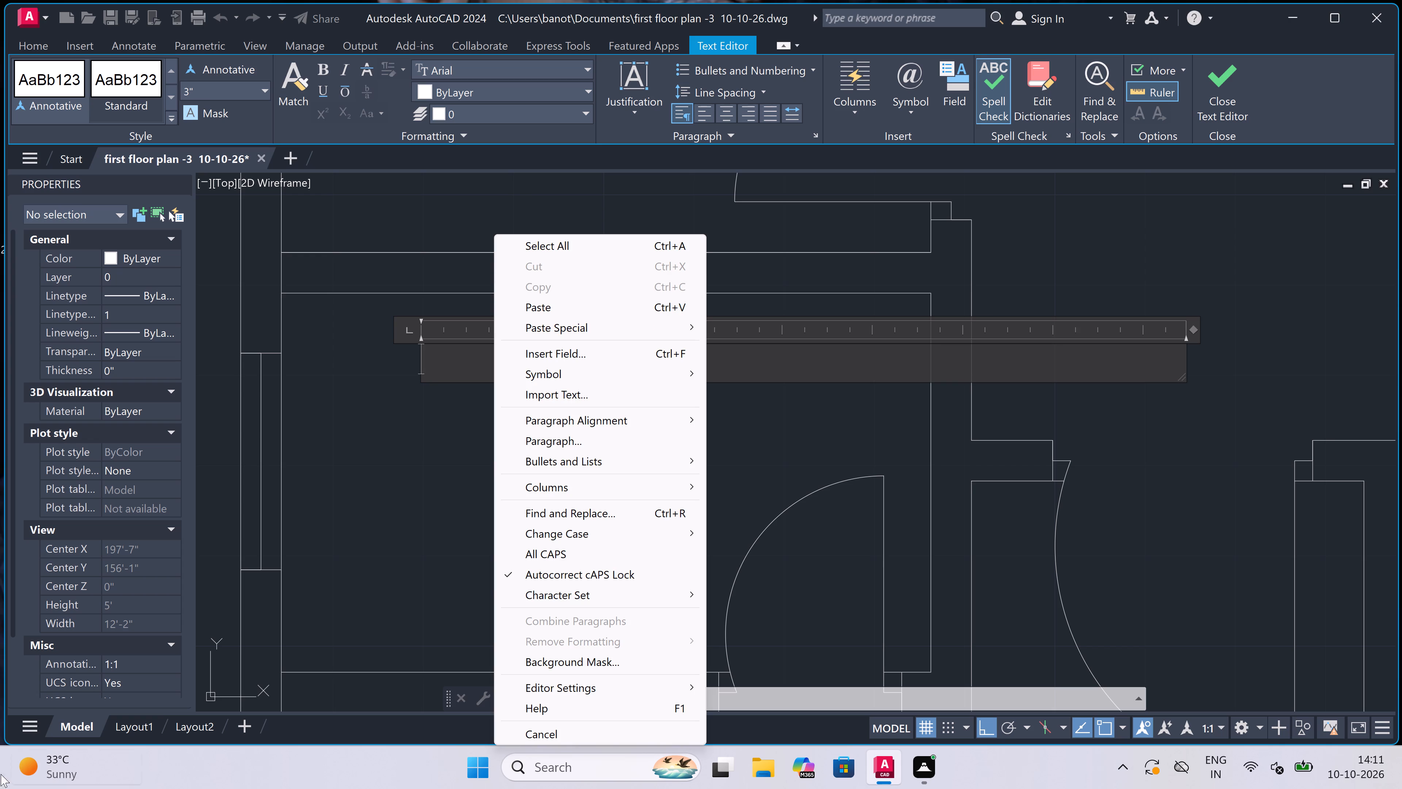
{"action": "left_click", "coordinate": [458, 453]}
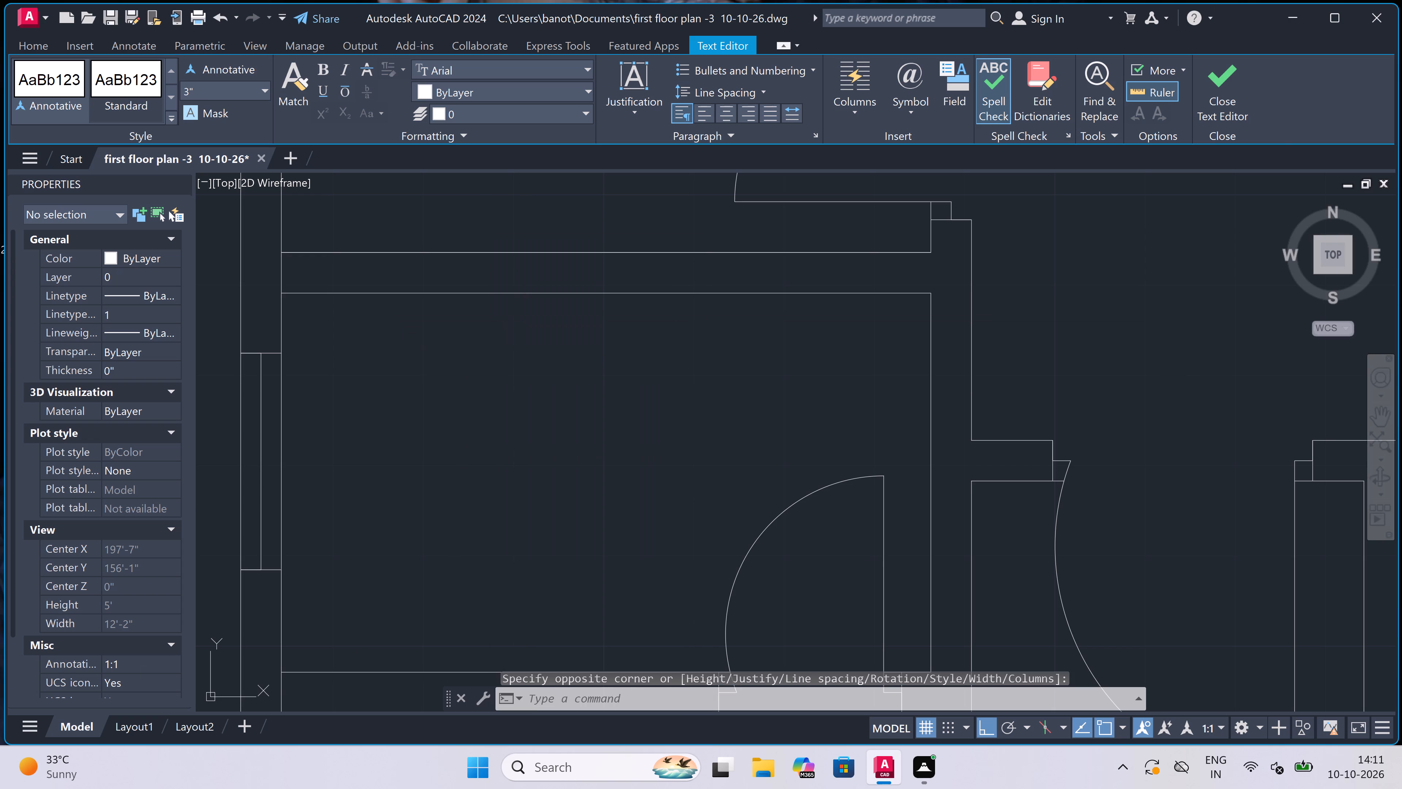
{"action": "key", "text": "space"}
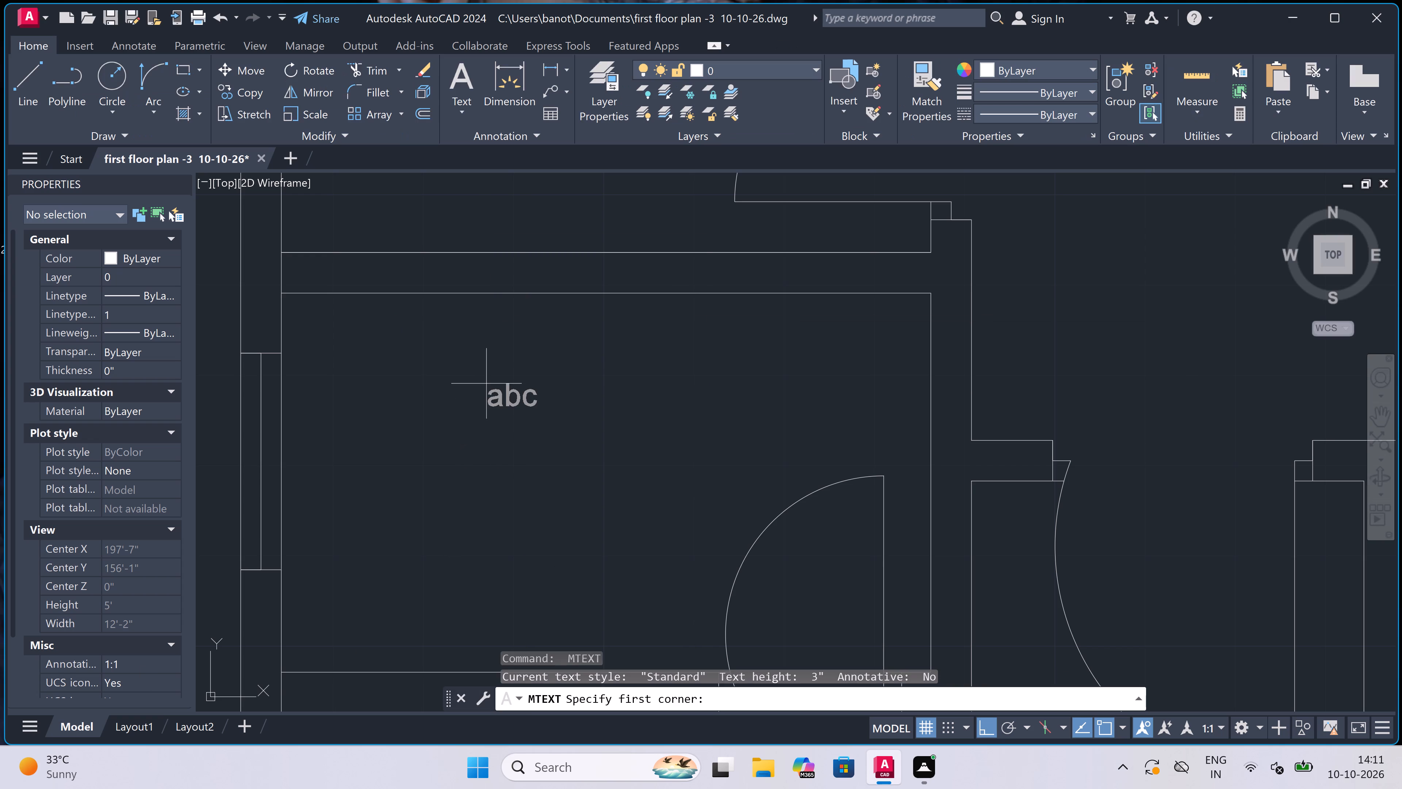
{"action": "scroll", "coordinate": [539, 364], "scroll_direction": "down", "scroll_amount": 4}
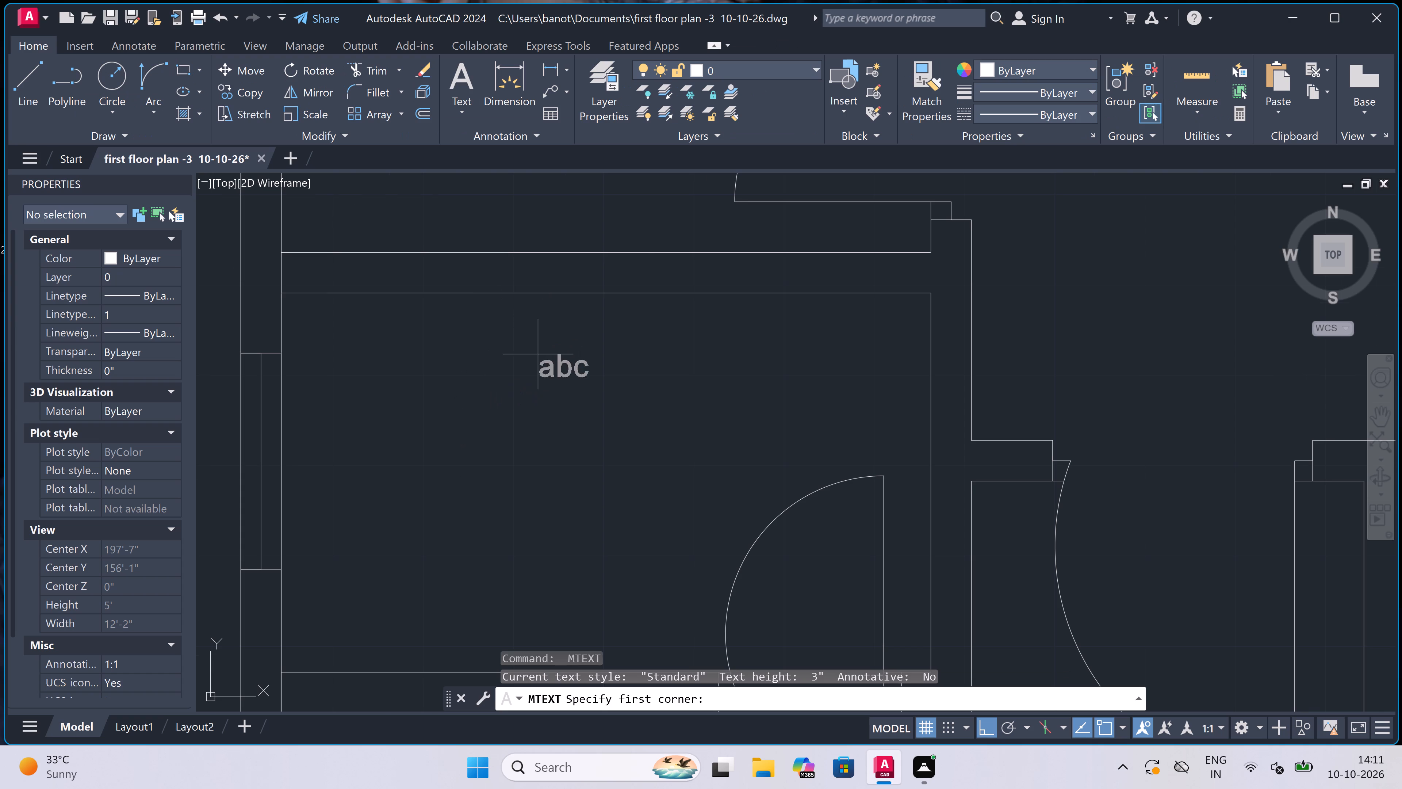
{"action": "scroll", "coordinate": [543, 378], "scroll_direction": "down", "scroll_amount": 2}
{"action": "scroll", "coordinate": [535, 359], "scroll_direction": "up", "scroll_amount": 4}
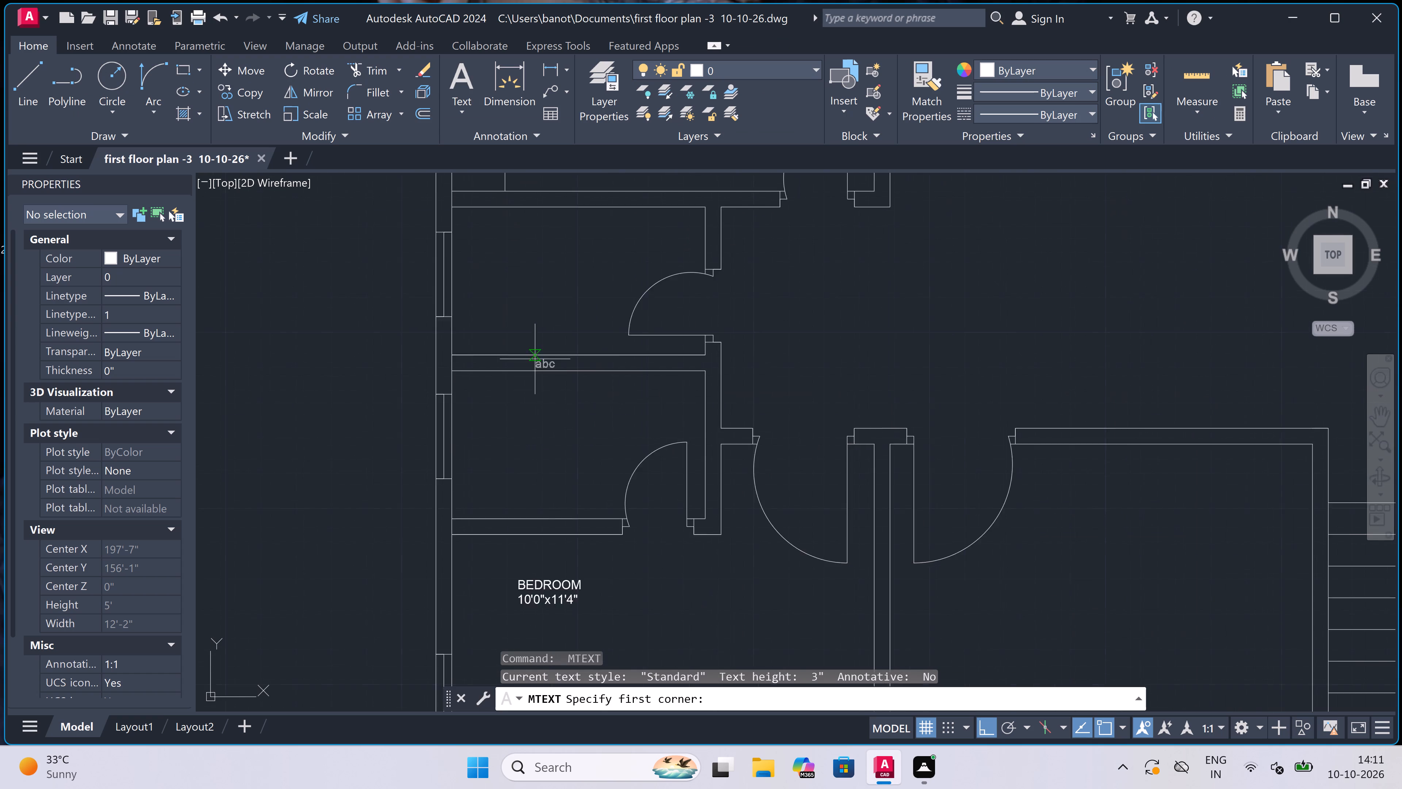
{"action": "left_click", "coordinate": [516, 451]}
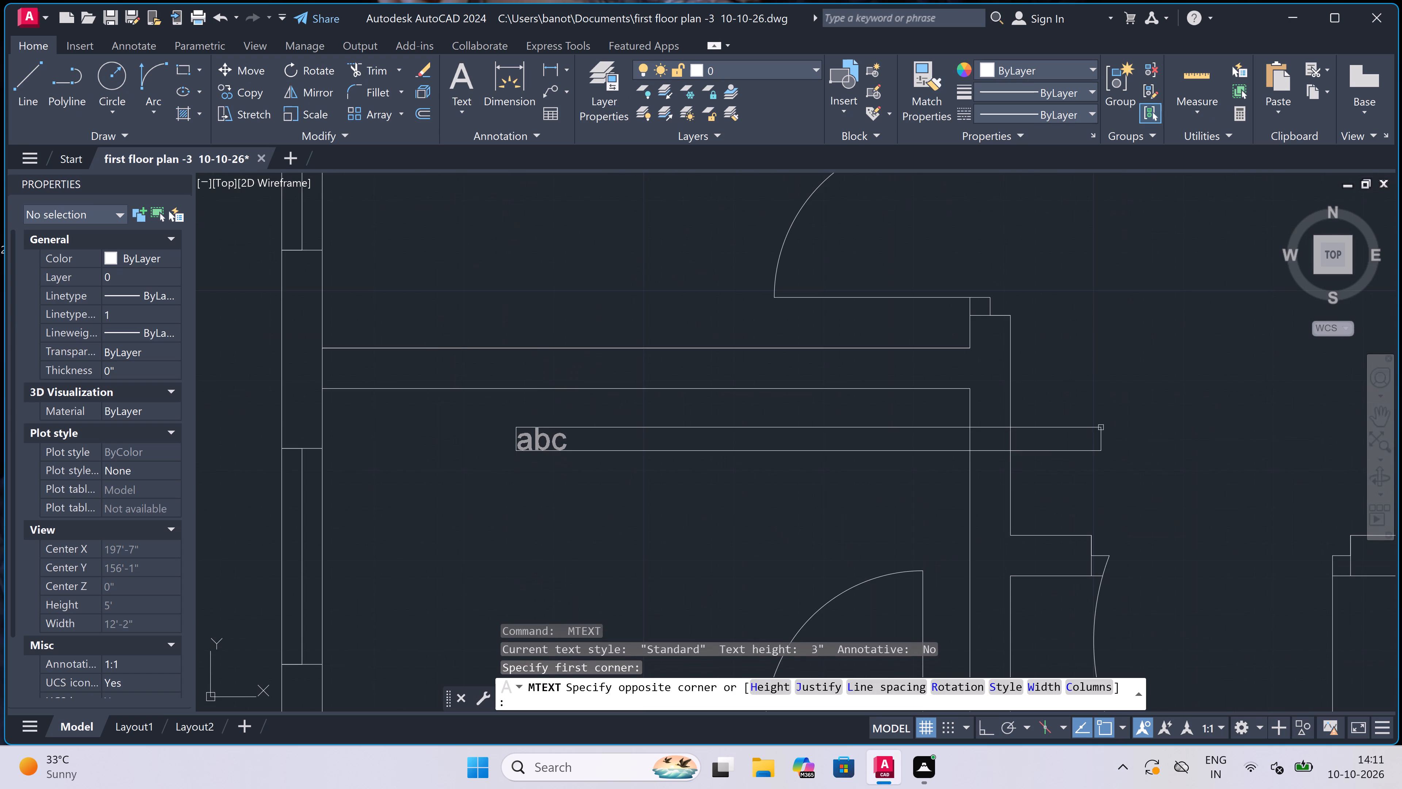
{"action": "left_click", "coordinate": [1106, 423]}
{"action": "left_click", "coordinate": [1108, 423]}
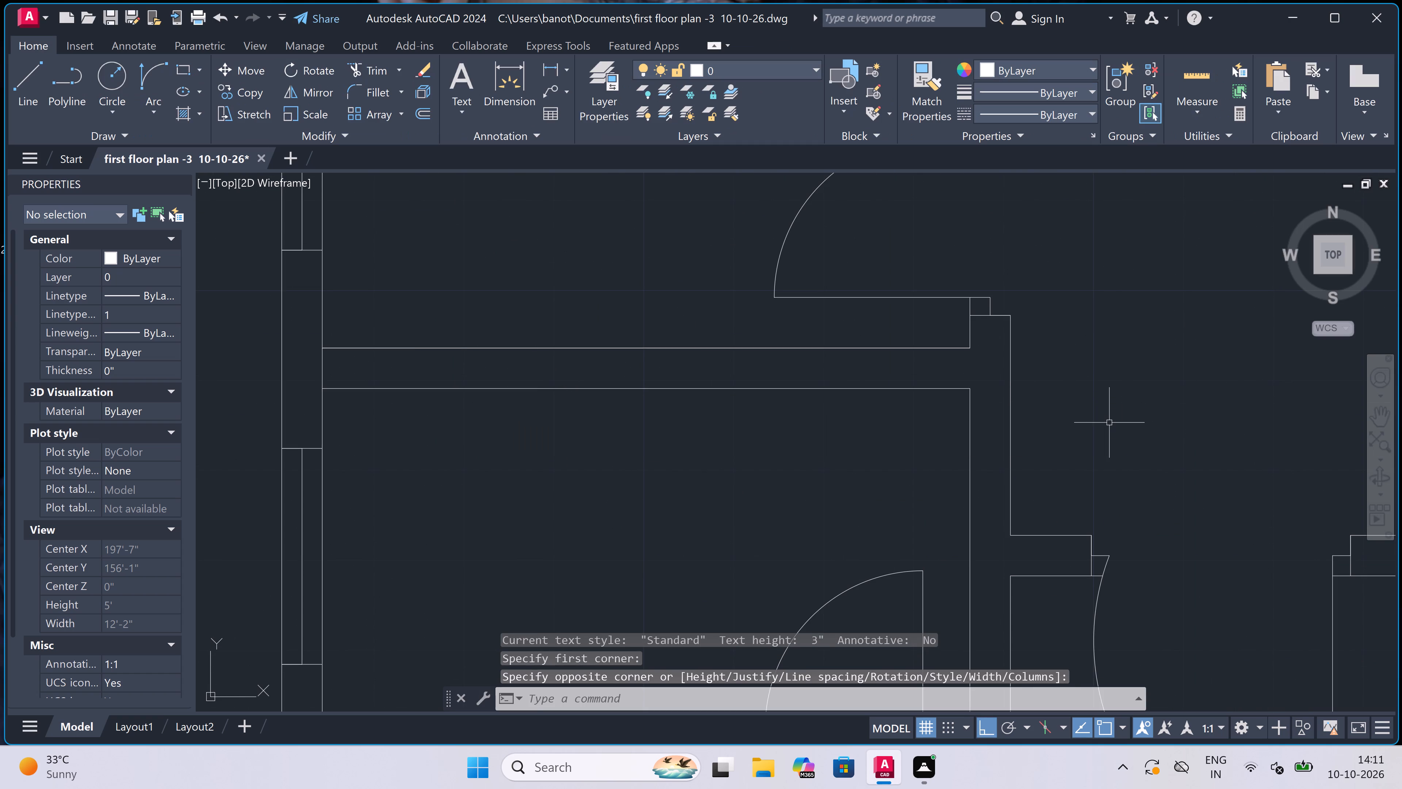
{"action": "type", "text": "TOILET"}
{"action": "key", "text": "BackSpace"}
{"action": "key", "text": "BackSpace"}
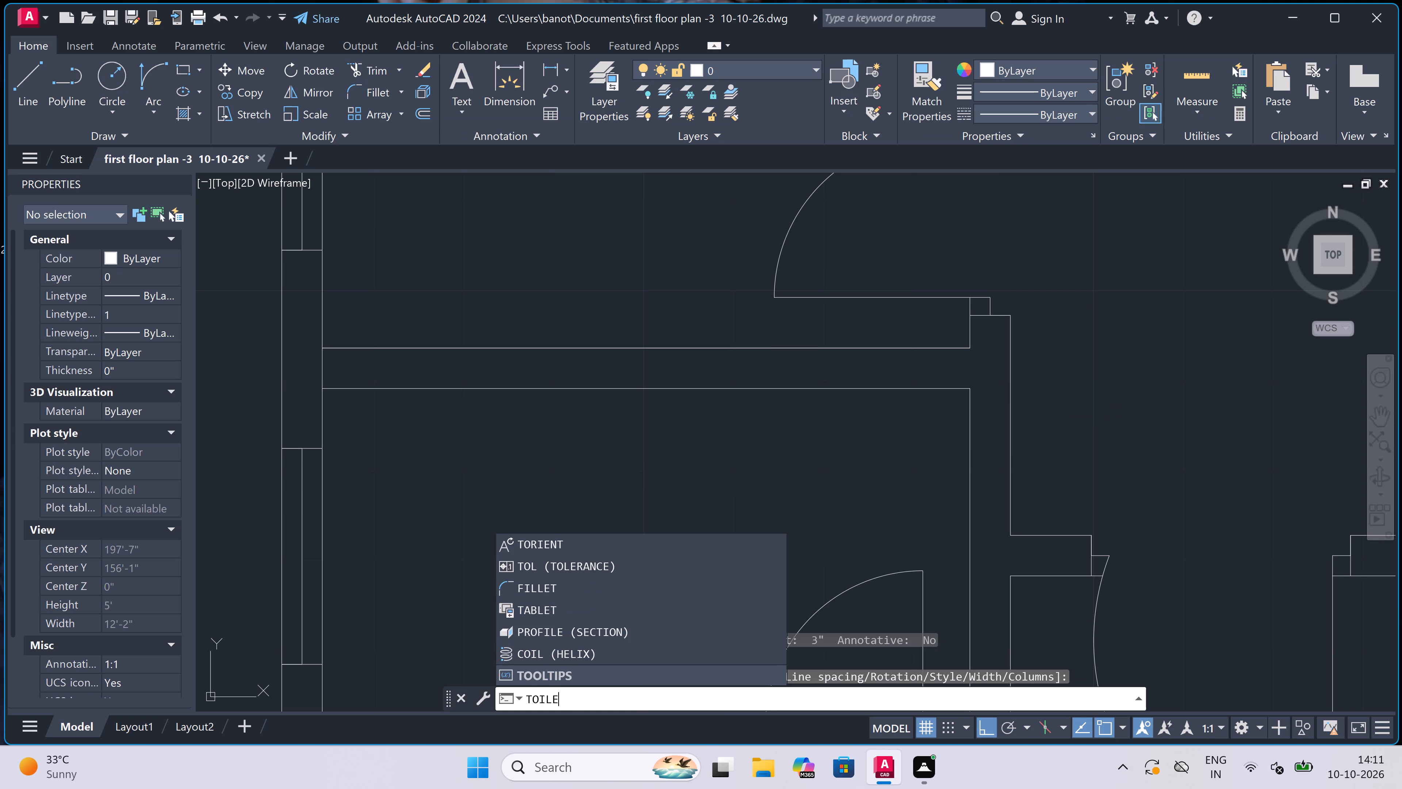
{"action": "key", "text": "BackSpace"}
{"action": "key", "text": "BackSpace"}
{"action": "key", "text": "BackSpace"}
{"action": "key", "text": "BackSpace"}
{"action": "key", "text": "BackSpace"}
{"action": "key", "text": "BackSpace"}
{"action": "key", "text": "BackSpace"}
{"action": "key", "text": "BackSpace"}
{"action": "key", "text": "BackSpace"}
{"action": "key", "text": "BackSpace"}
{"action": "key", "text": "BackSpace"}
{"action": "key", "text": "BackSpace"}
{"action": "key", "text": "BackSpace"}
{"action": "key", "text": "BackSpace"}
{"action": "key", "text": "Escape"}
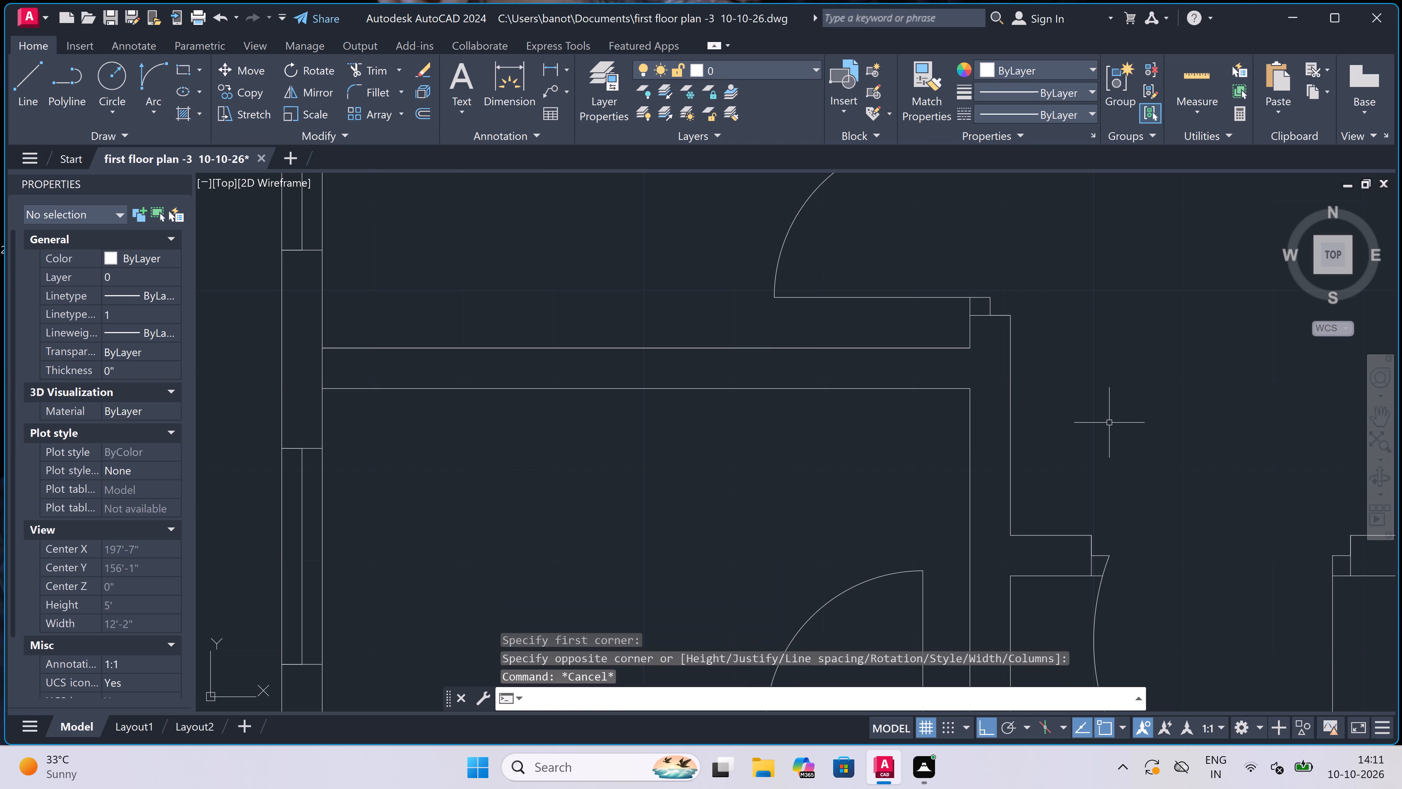
Add a two-line multiline text label reading BEDROOM and 6'0"x3'6" in the small room directly above the lower-left corner bedroom.
{"action": "type", "text": "MT"}
{"action": "key", "text": "space"}
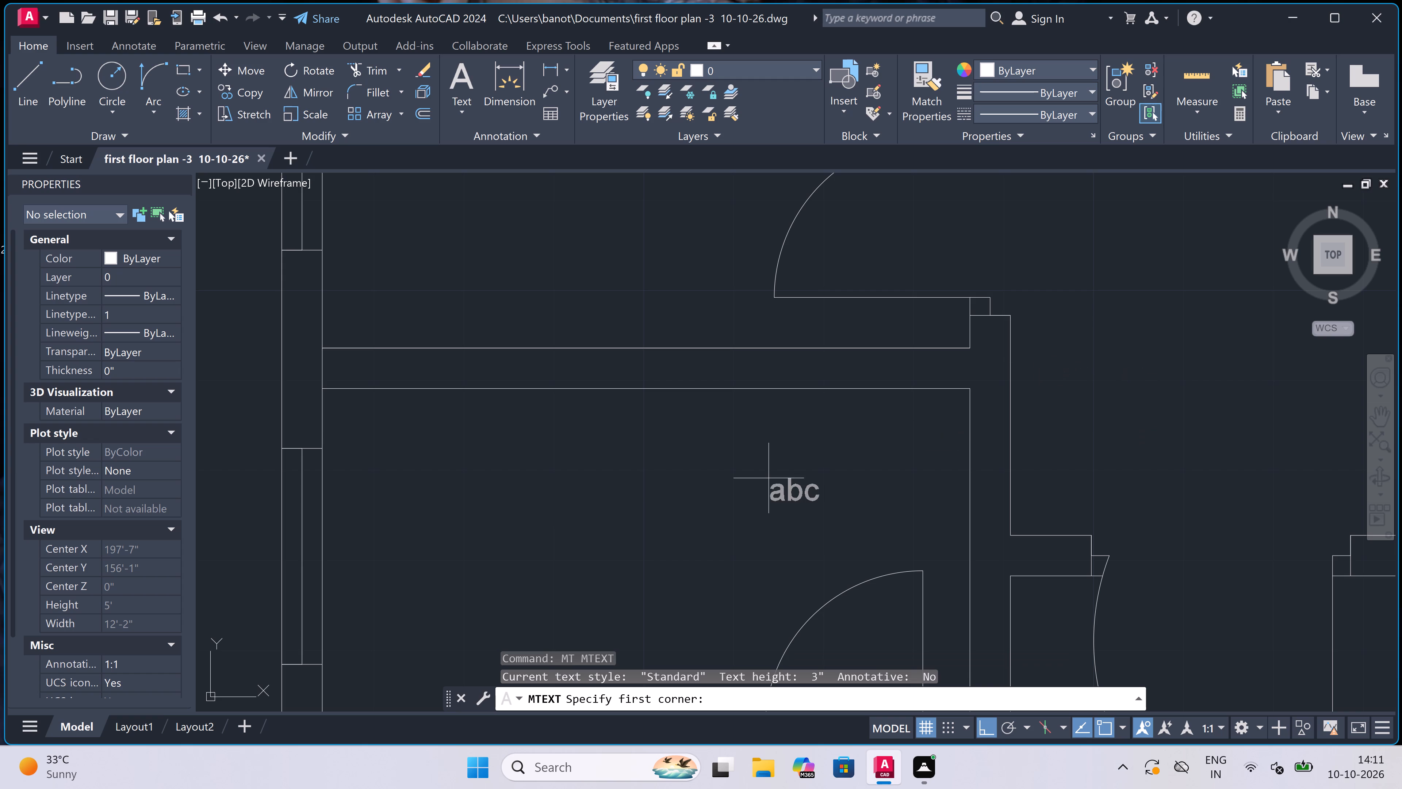
{"action": "left_click", "coordinate": [560, 468]}
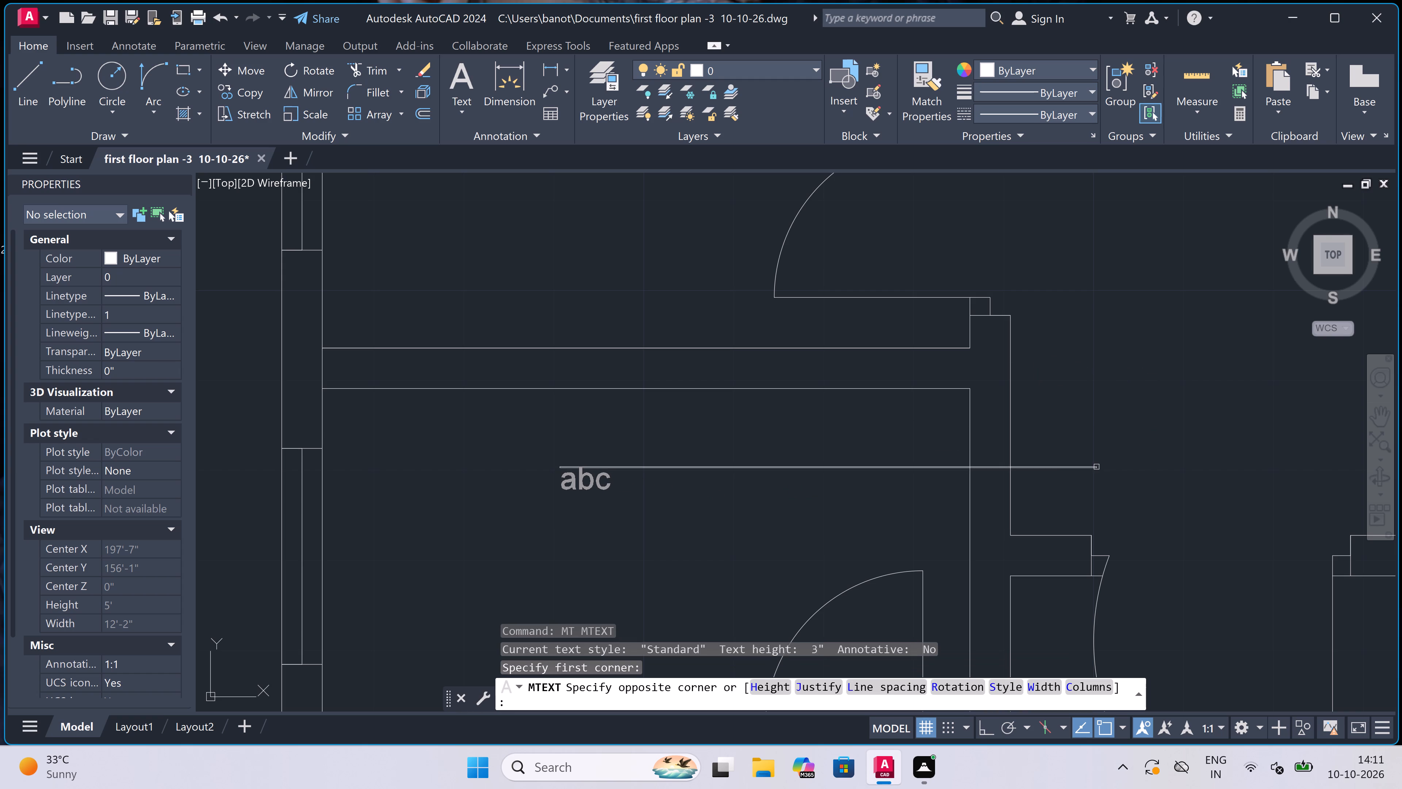
{"action": "double_click", "coordinate": [1121, 465]}
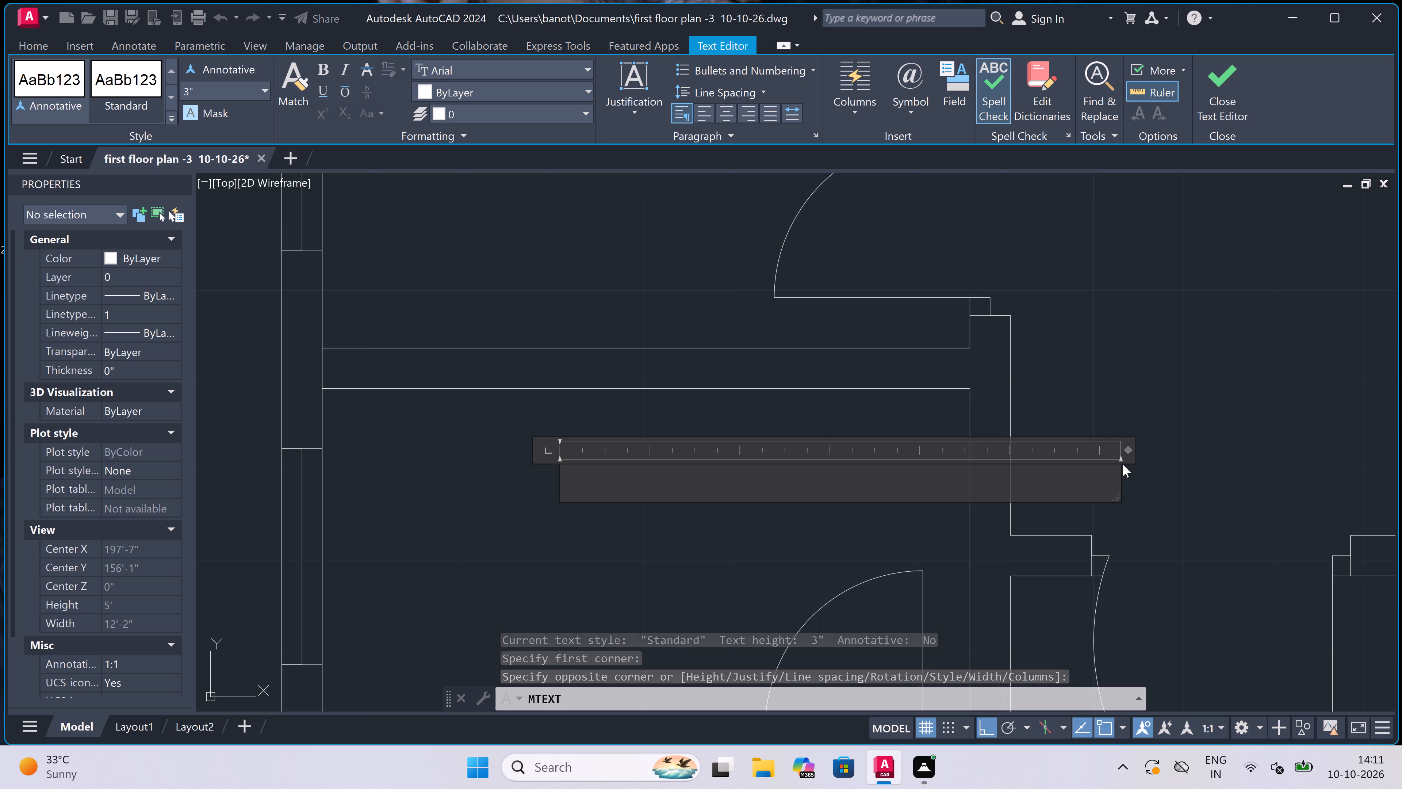
{"action": "type", "text": "BEDROOM"}
{"action": "key", "text": "Return"}
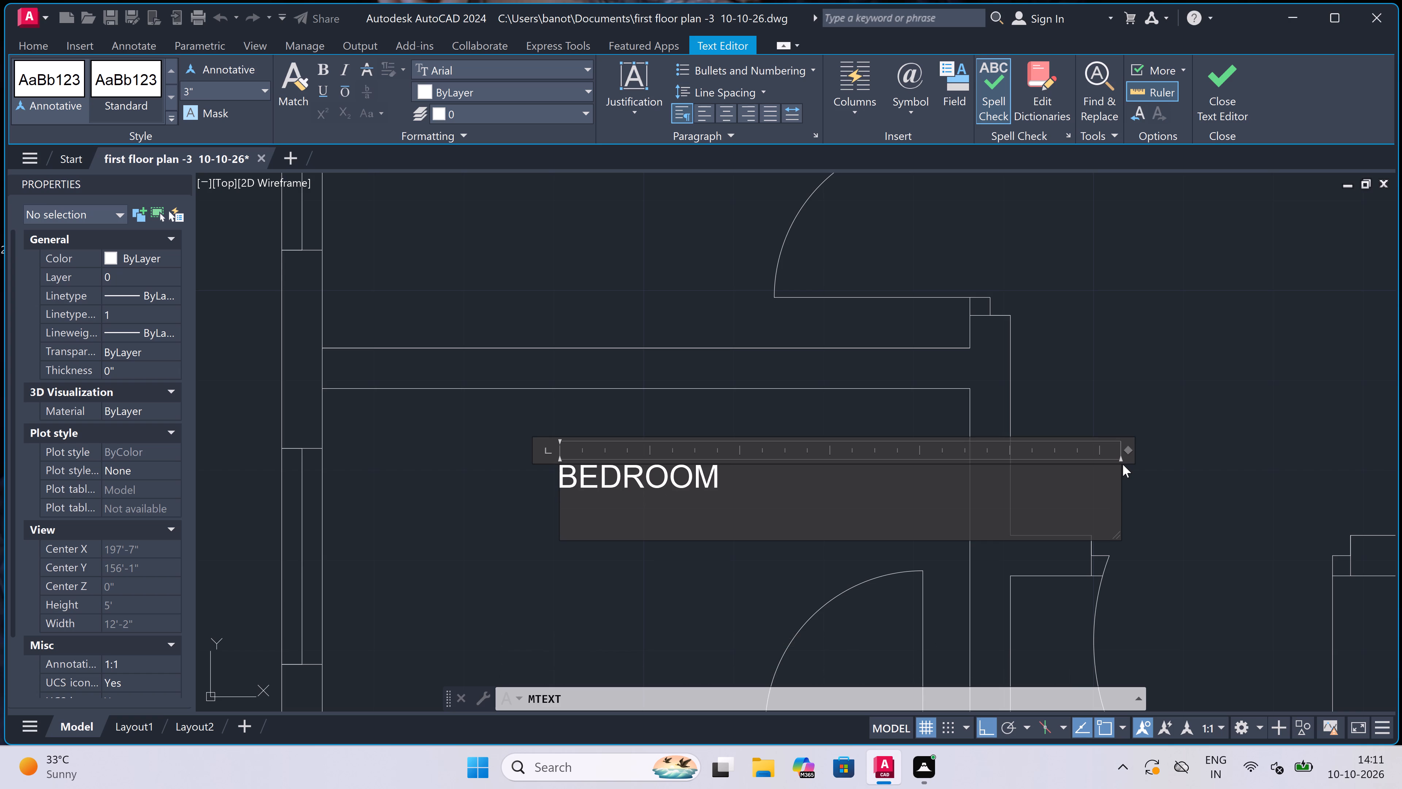
{"action": "scroll", "coordinate": [1127, 465], "scroll_direction": "down", "scroll_amount": 1}
{"action": "scroll", "coordinate": [724, 382], "scroll_direction": "down", "scroll_amount": 5}
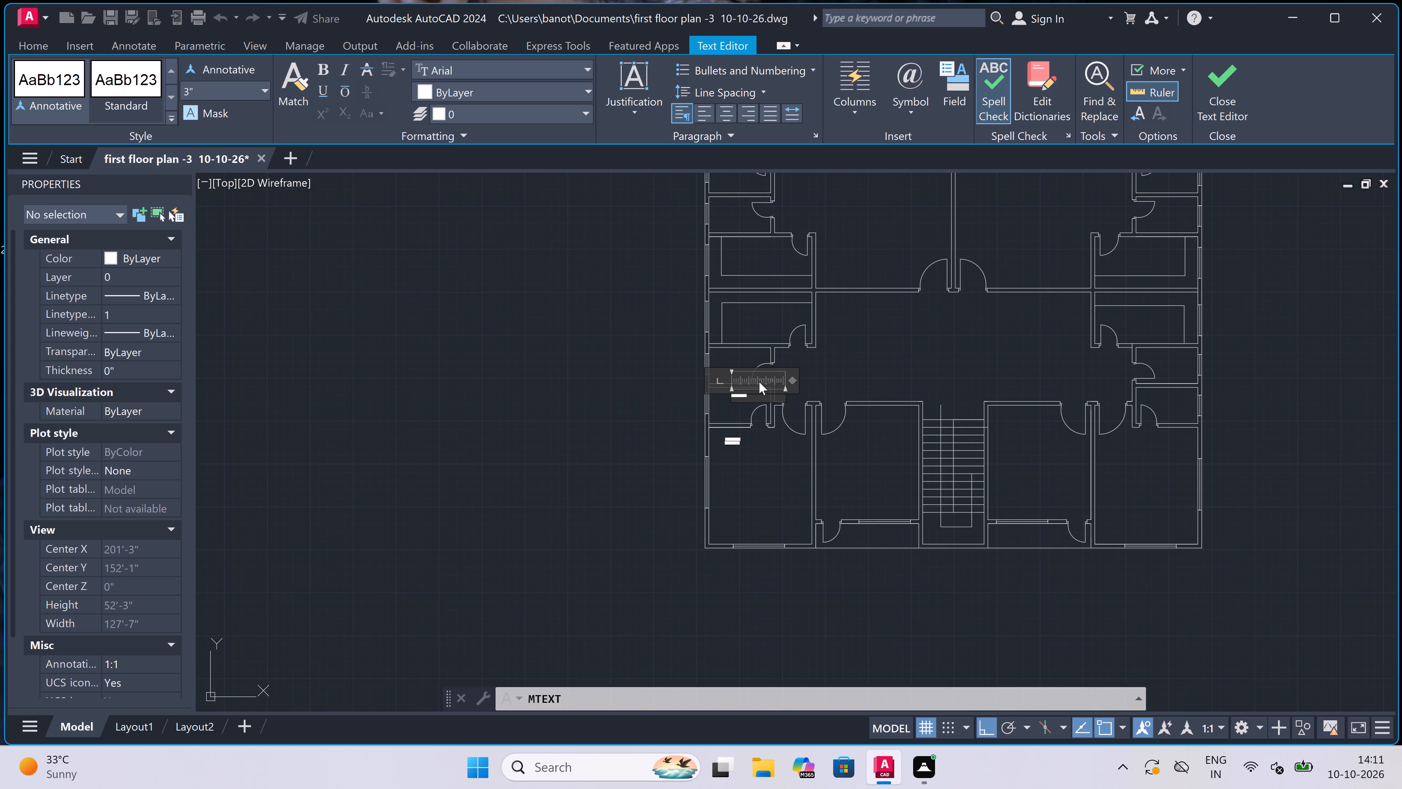
{"action": "scroll", "coordinate": [756, 382], "scroll_direction": "up", "scroll_amount": 4}
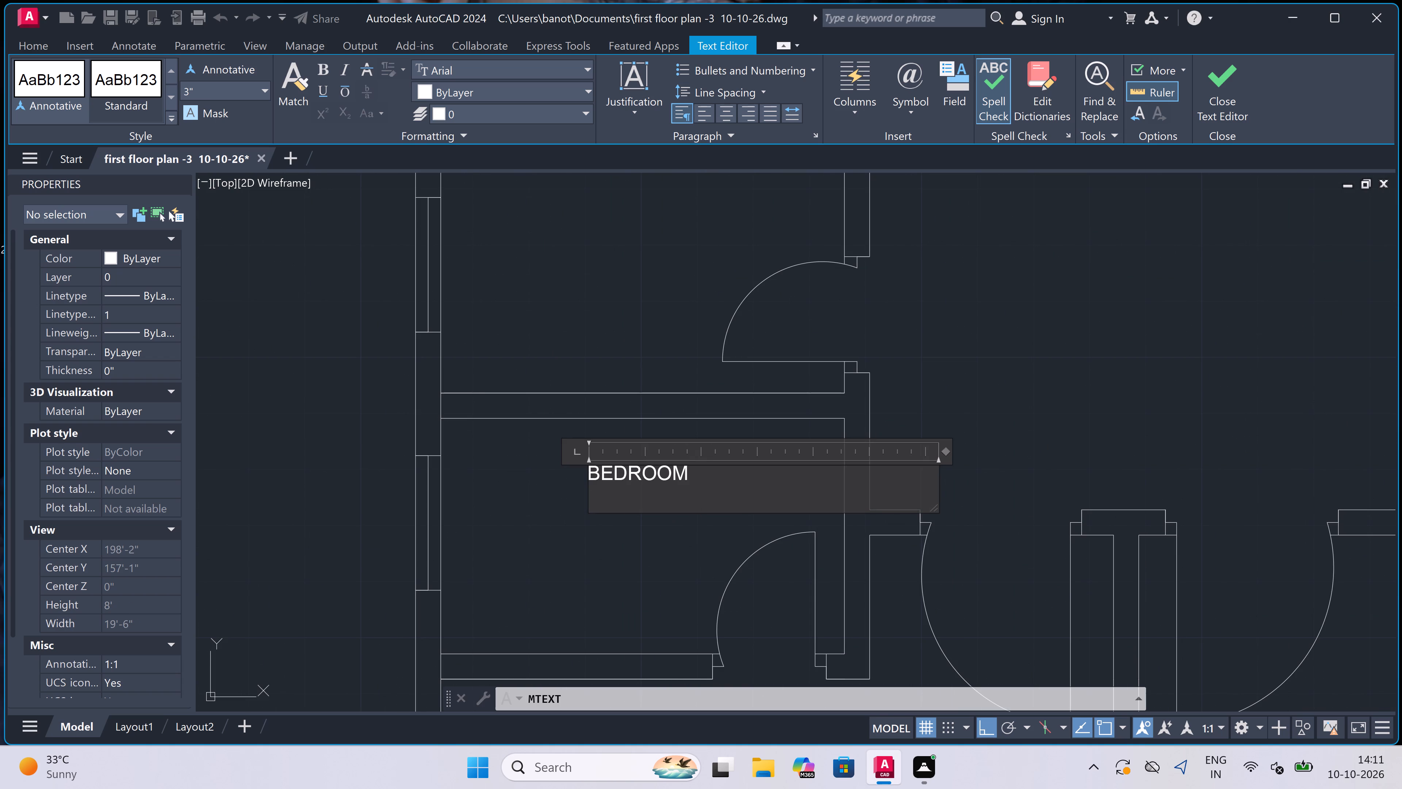
{"action": "scroll", "coordinate": [637, 475], "scroll_direction": "down", "scroll_amount": 1}
{"action": "scroll", "coordinate": [630, 484], "scroll_direction": "up", "scroll_amount": 2}
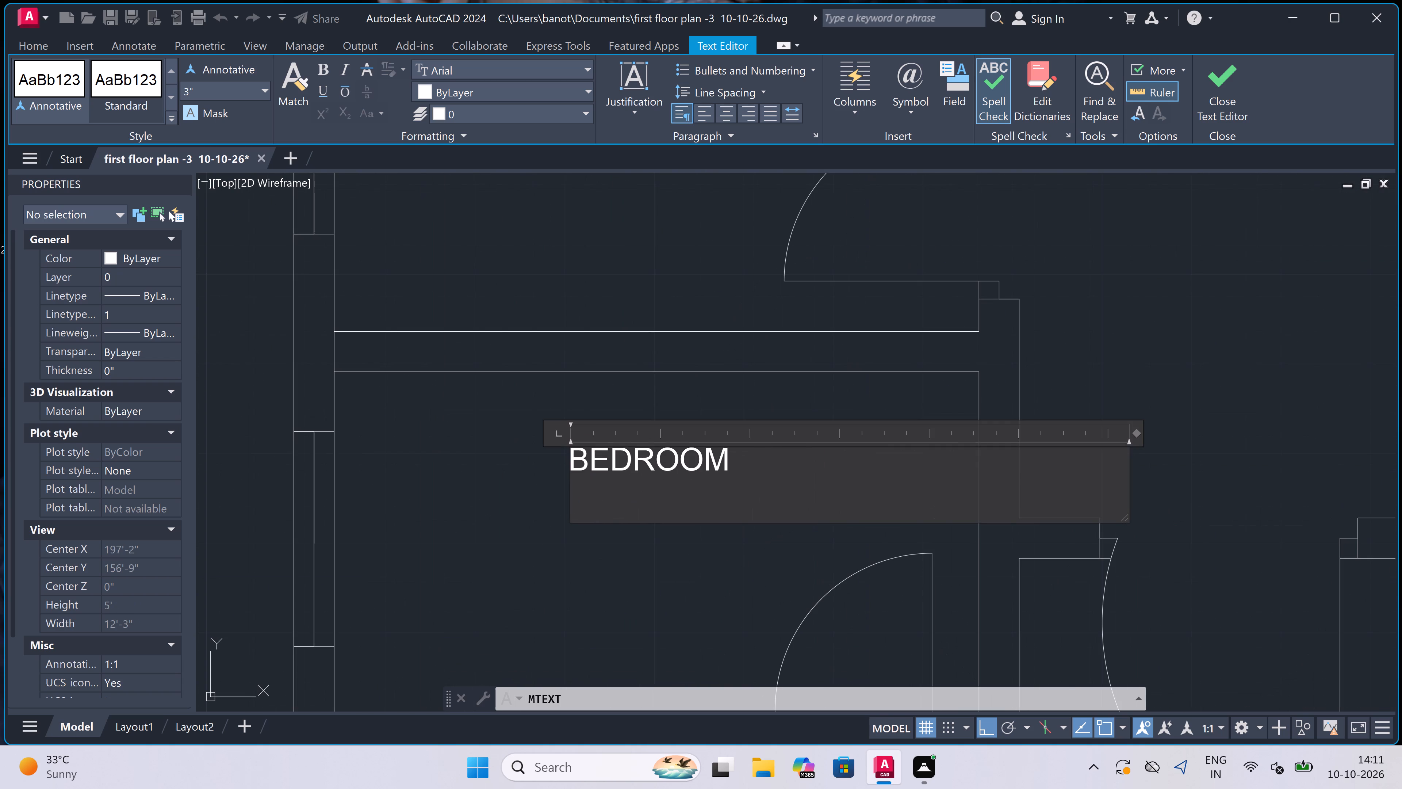
{"action": "scroll", "coordinate": [627, 496], "scroll_direction": "up", "scroll_amount": 1}
{"action": "scroll", "coordinate": [623, 481], "scroll_direction": "down", "scroll_amount": 1}
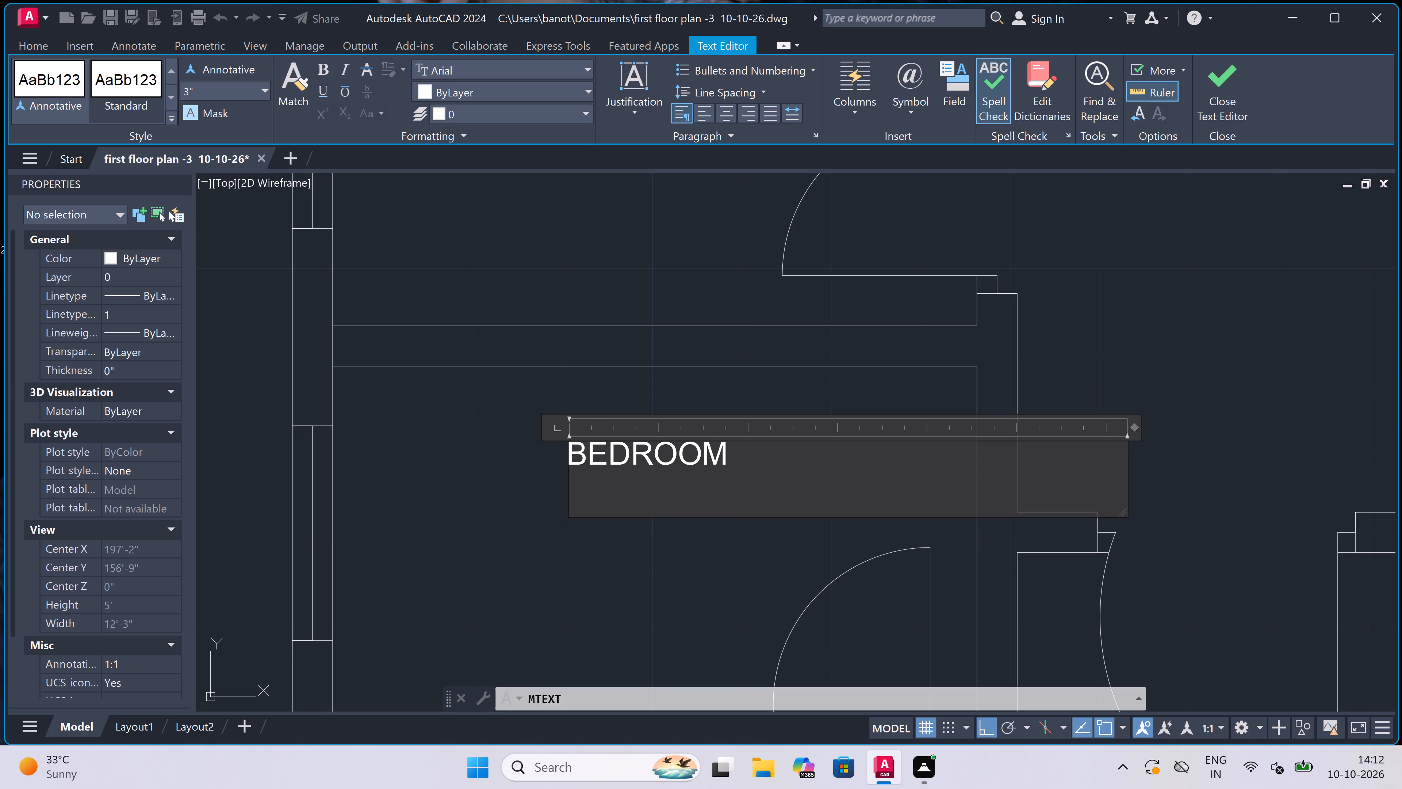
{"action": "scroll", "coordinate": [517, 397], "scroll_direction": "down", "scroll_amount": 2}
{"action": "scroll", "coordinate": [531, 427], "scroll_direction": "up", "scroll_amount": 3}
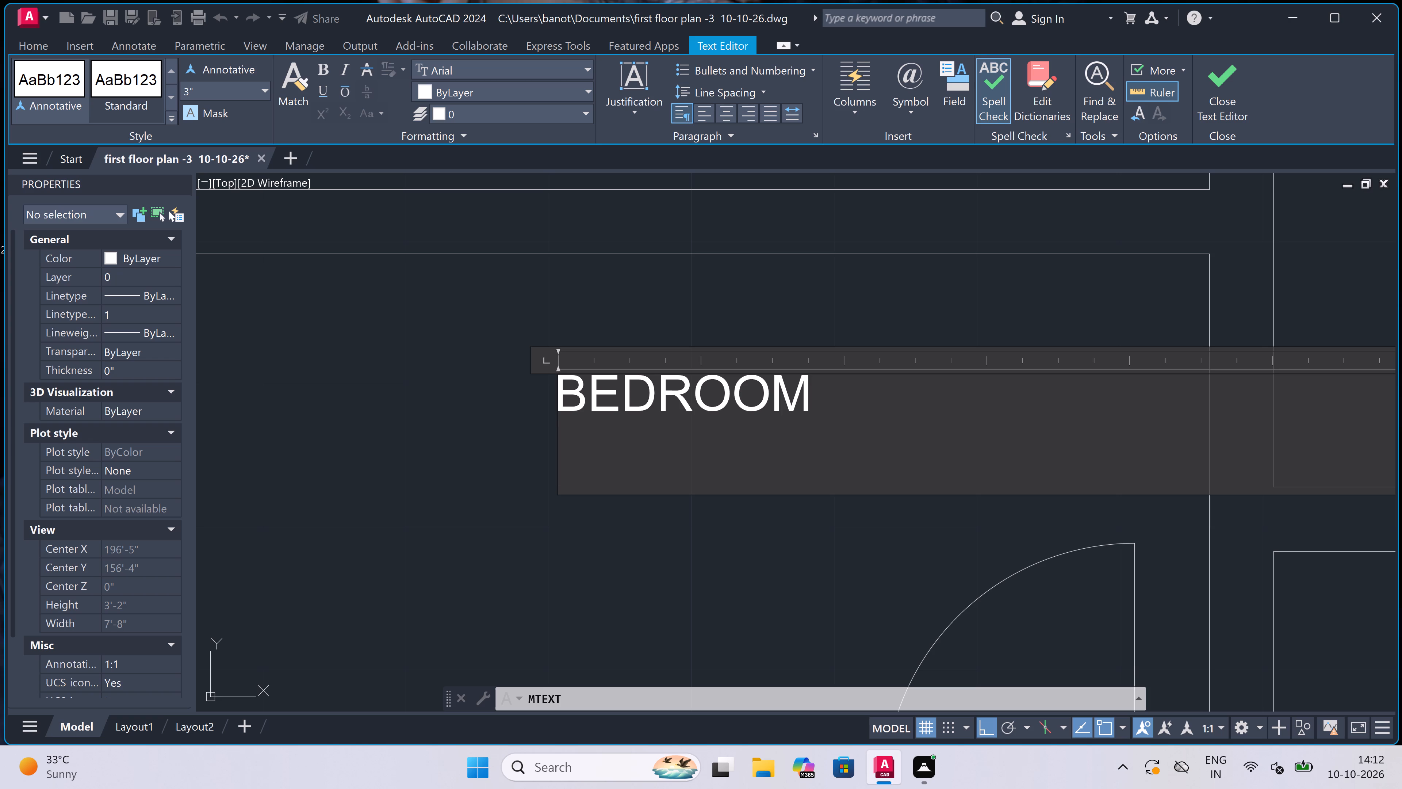
{"action": "scroll", "coordinate": [544, 408], "scroll_direction": "down", "scroll_amount": 3}
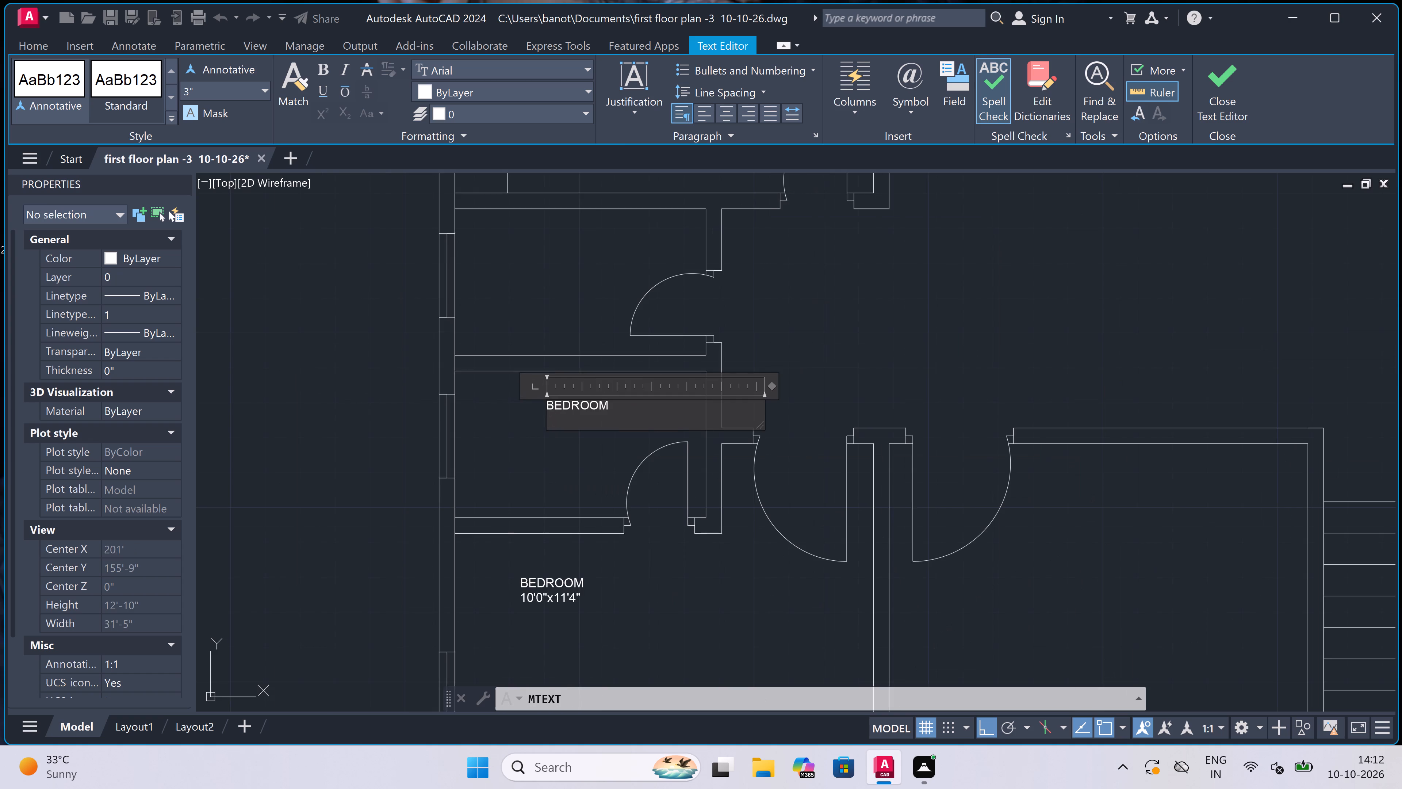
{"action": "scroll", "coordinate": [569, 412], "scroll_direction": "up", "scroll_amount": 4}
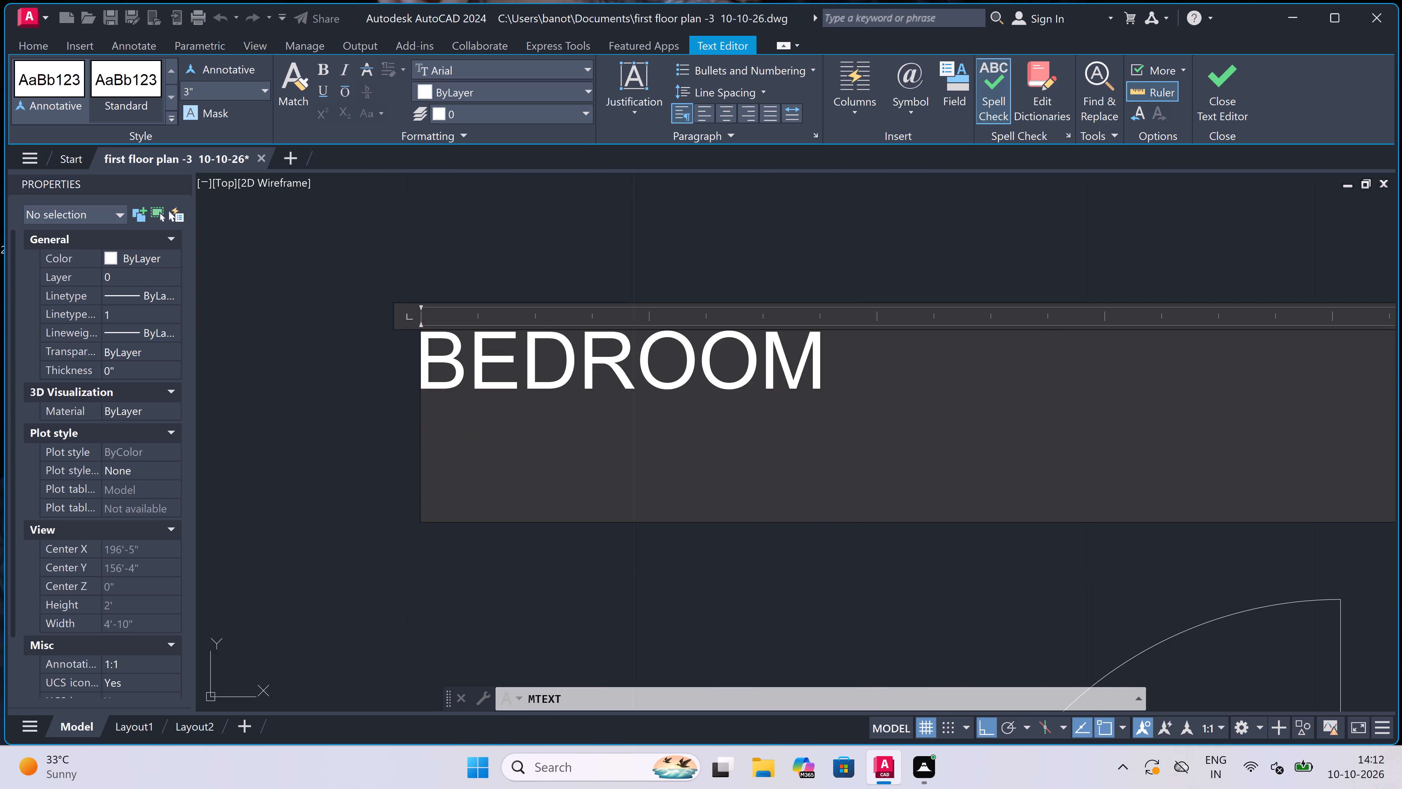
{"action": "scroll", "coordinate": [572, 415], "scroll_direction": "down", "scroll_amount": 2}
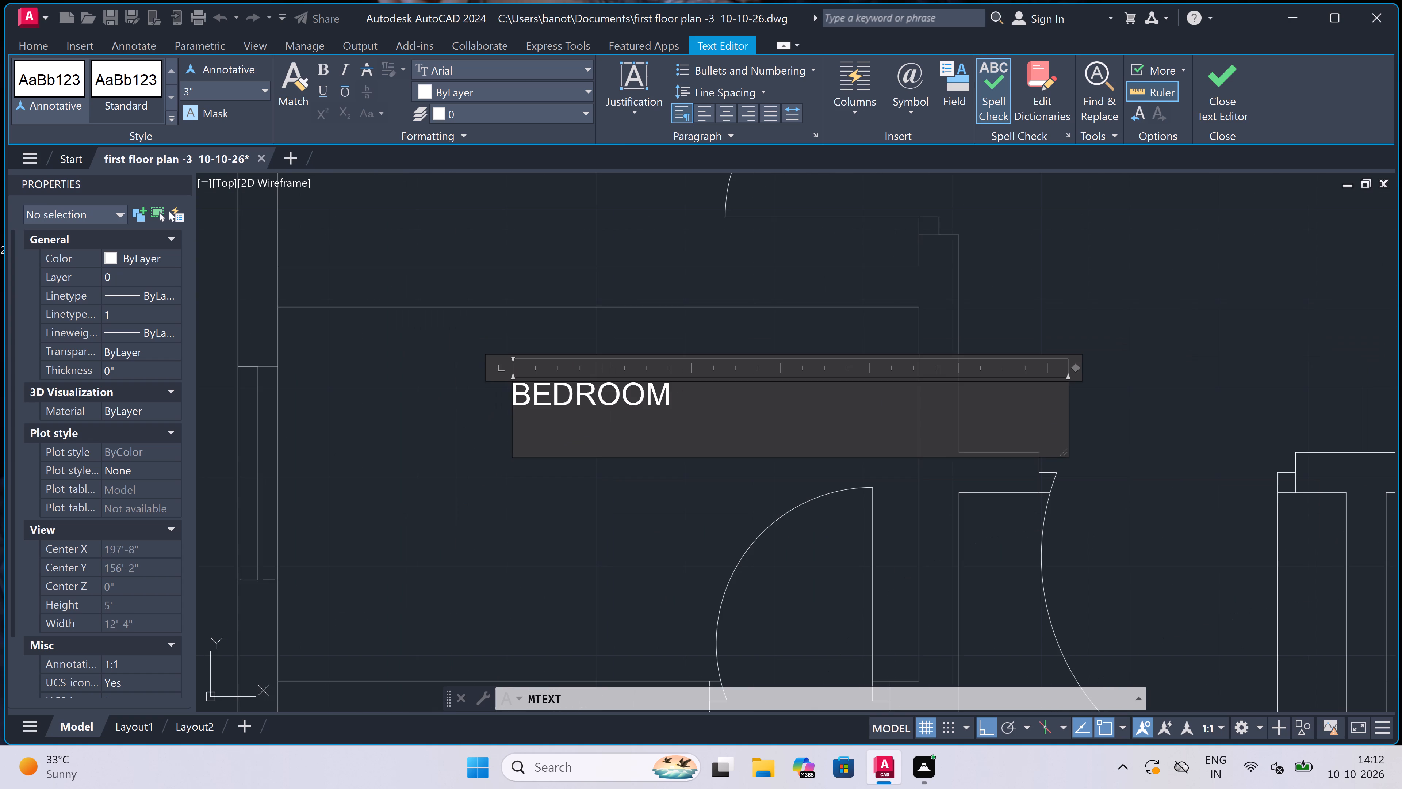
{"action": "scroll", "coordinate": [572, 415], "scroll_direction": "down", "scroll_amount": 3}
{"action": "scroll", "coordinate": [572, 415], "scroll_direction": "up", "scroll_amount": 2}
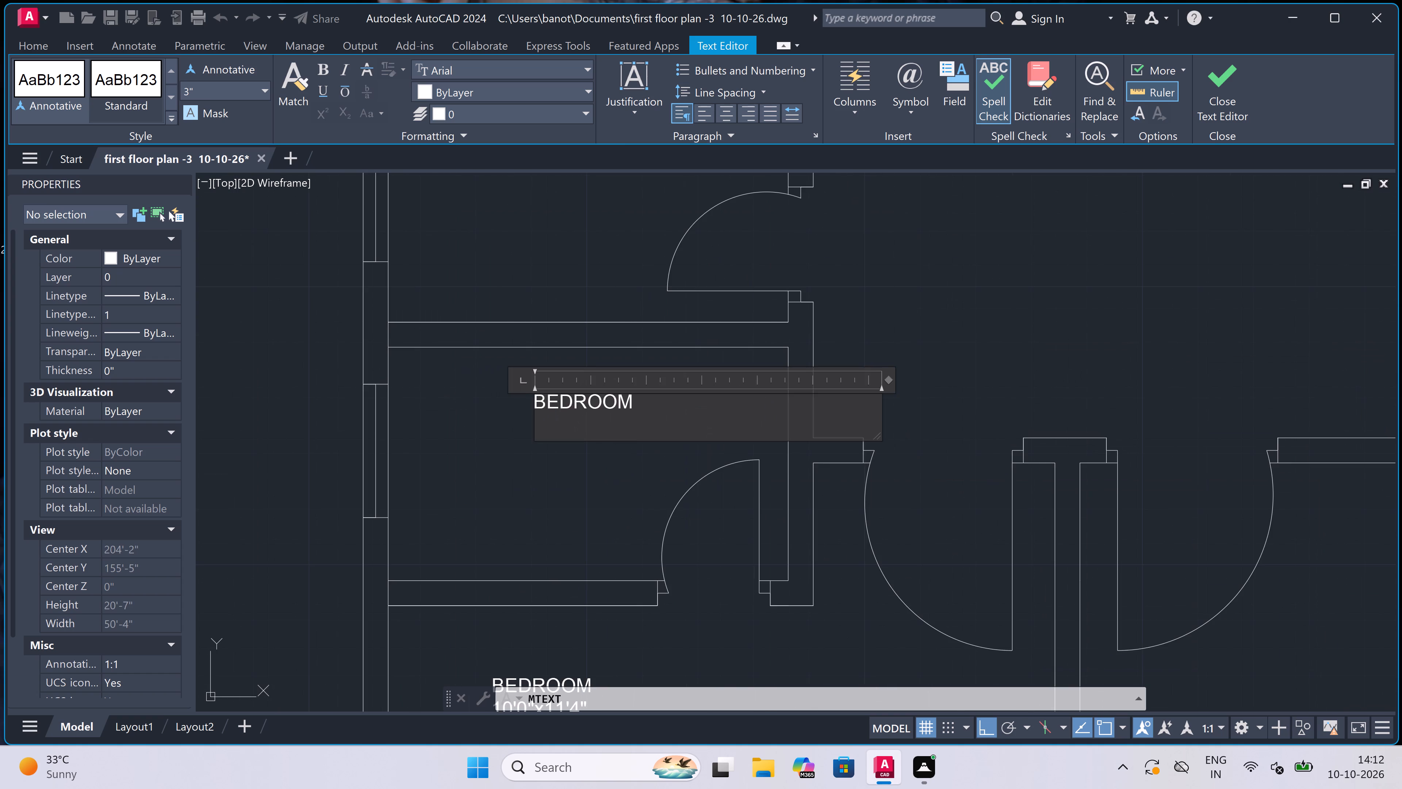
{"action": "scroll", "coordinate": [572, 415], "scroll_direction": "up", "scroll_amount": 2}
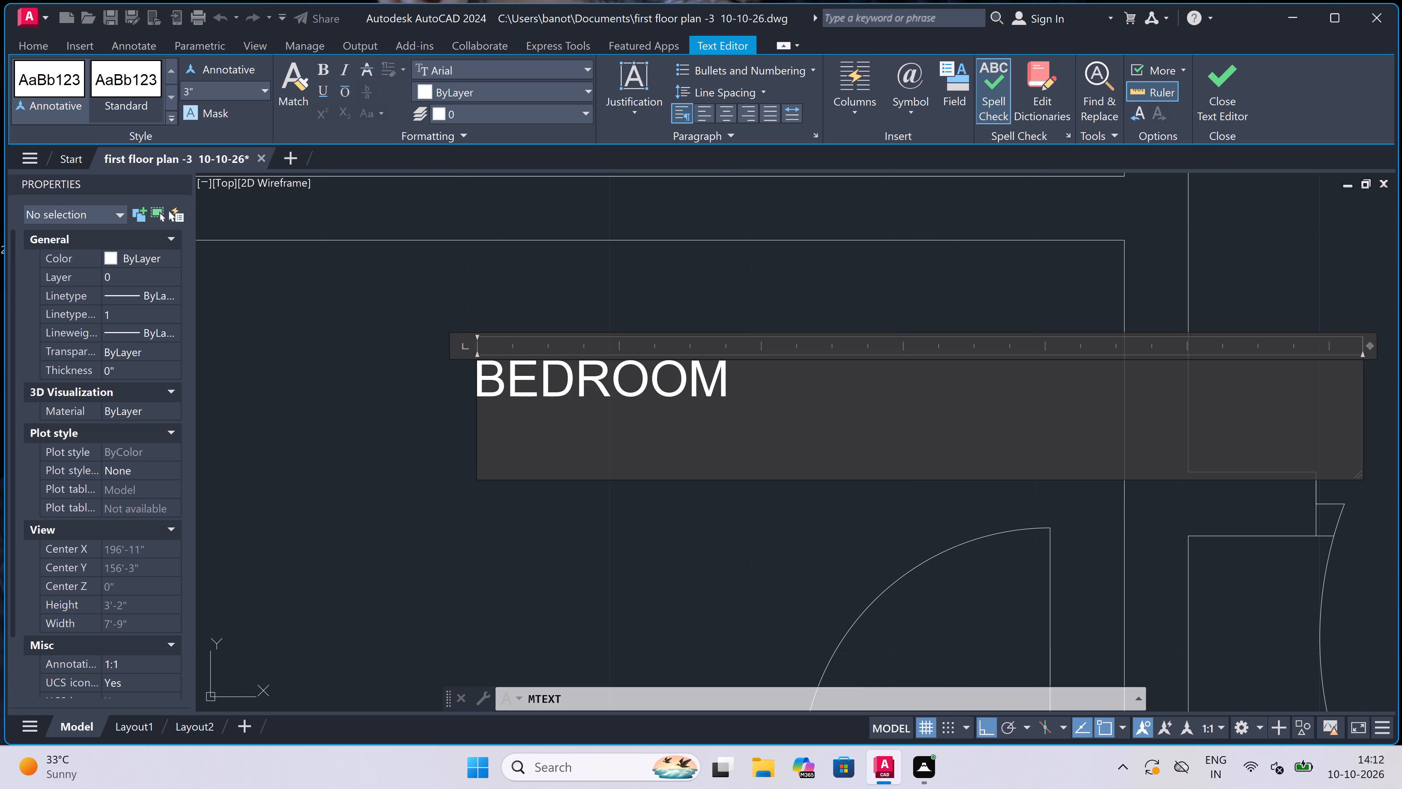
{"action": "type", "text": "6'0"}
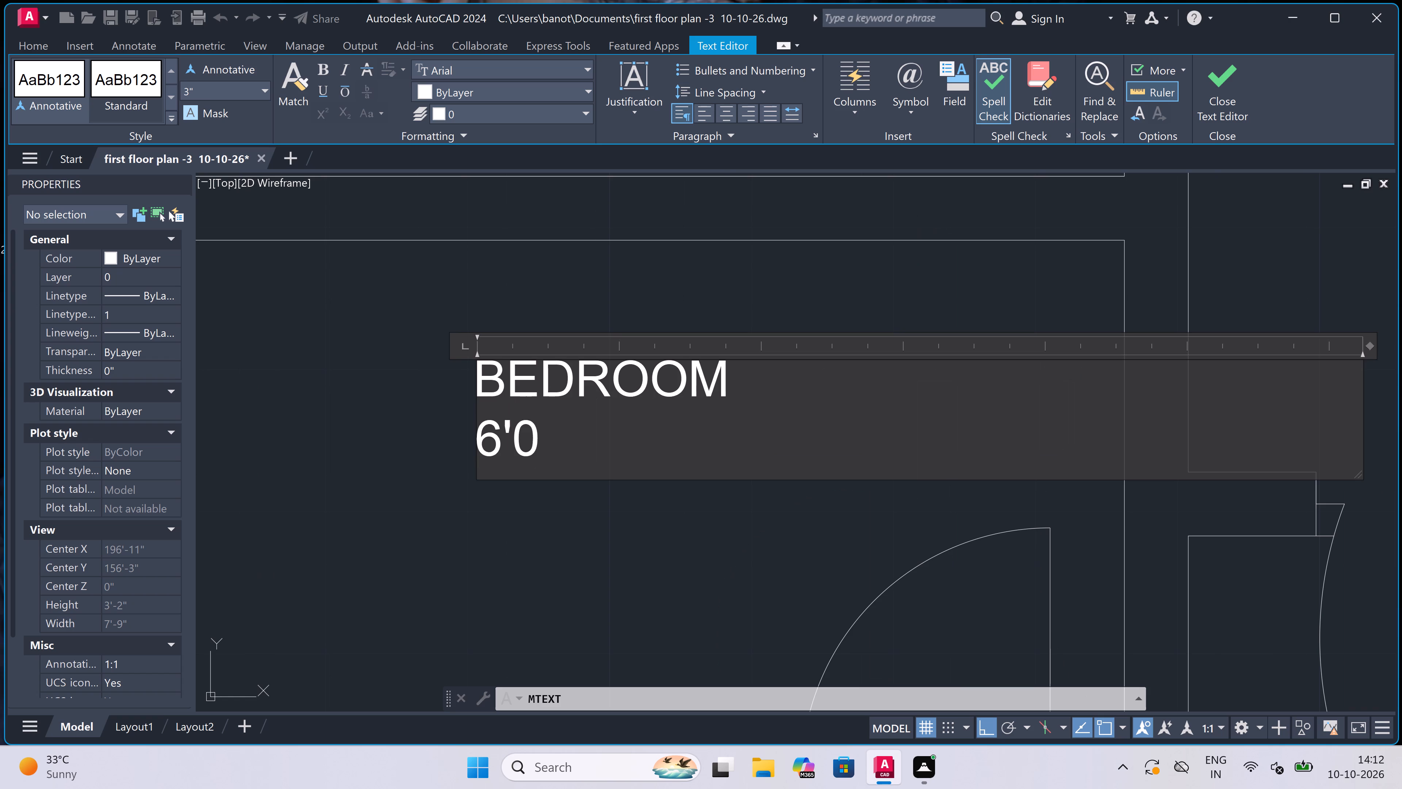
{"action": "type", "text": "\"x"}
{"action": "type", "text": "3'6\""}
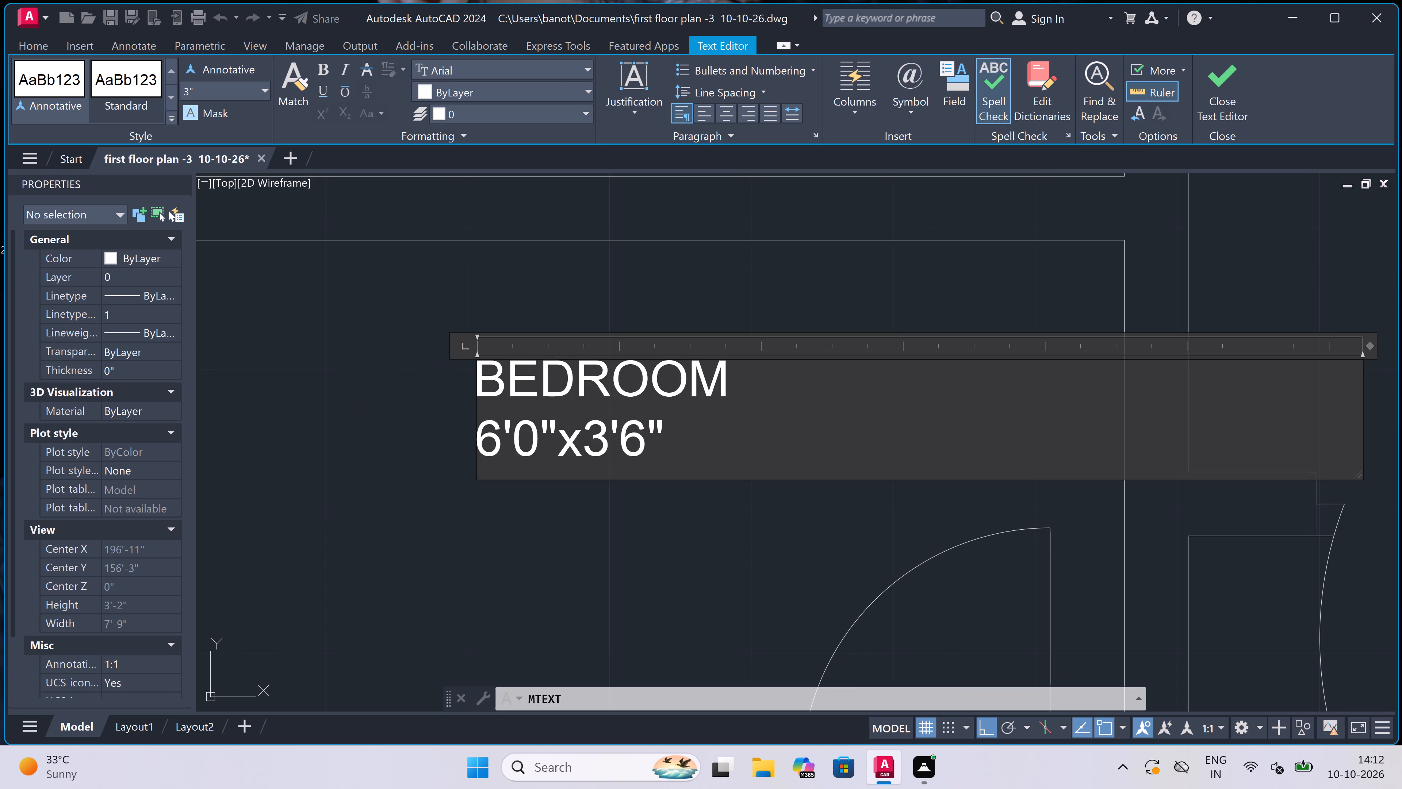
{"action": "triple_click", "coordinate": [364, 407]}
{"action": "scroll", "coordinate": [545, 426], "scroll_direction": "down", "scroll_amount": 5}
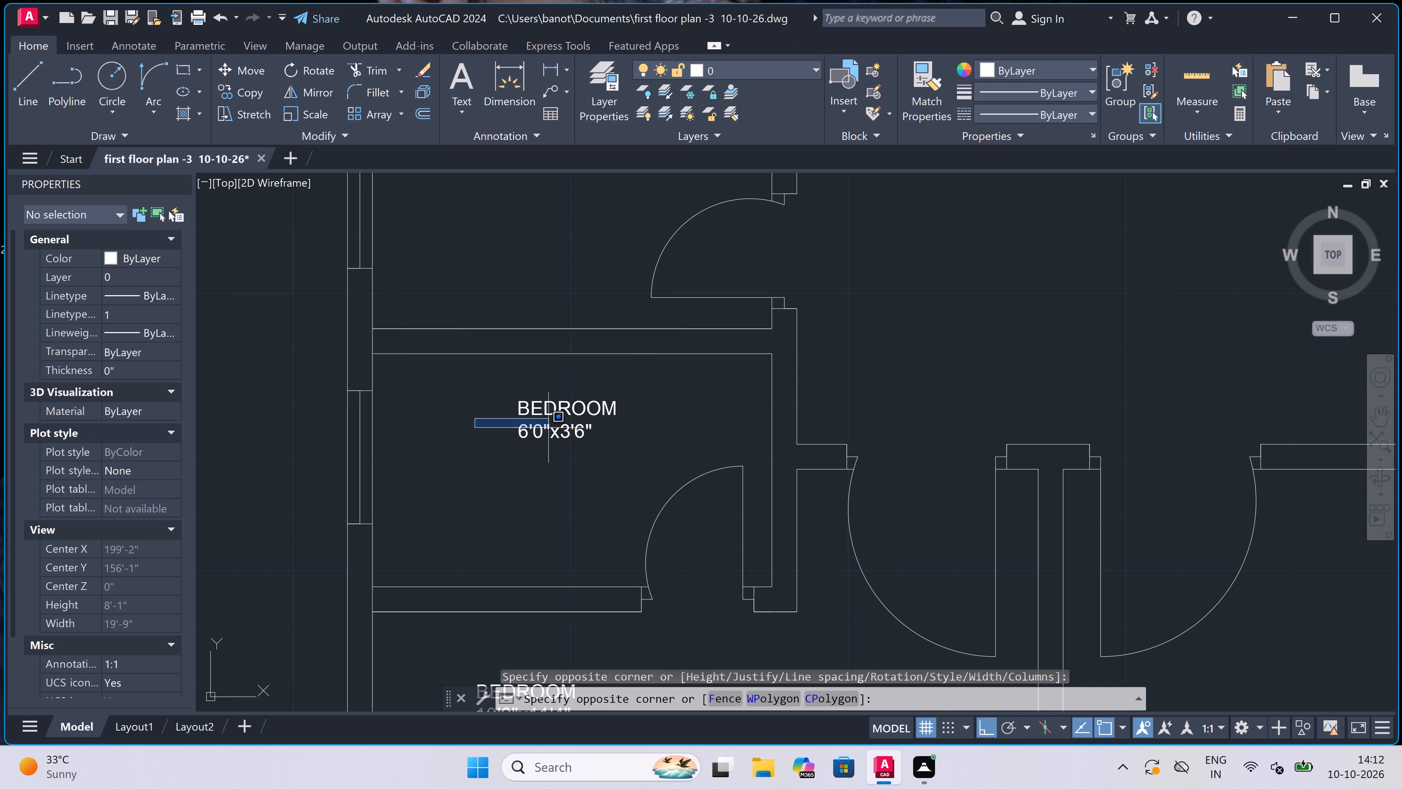
{"action": "key", "text": "Escape"}
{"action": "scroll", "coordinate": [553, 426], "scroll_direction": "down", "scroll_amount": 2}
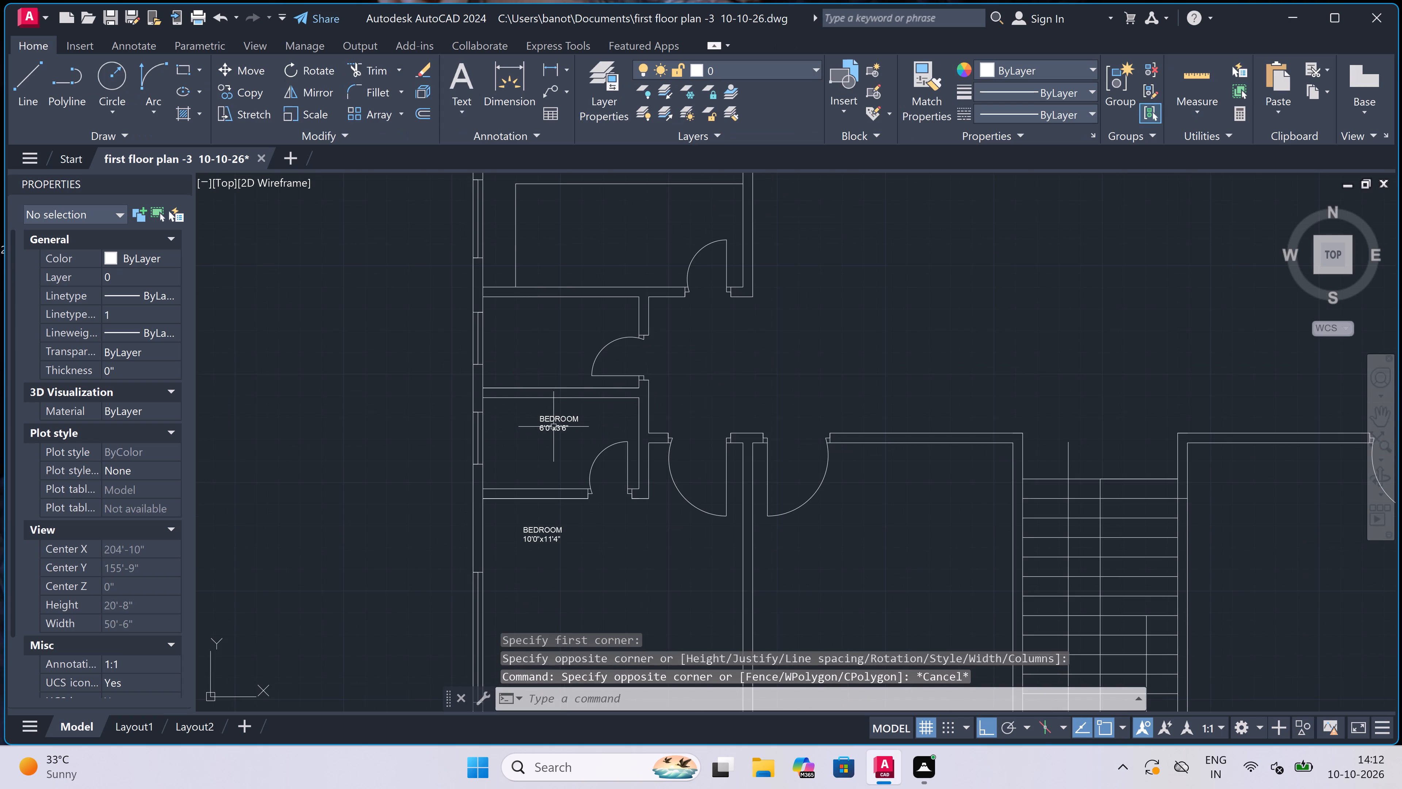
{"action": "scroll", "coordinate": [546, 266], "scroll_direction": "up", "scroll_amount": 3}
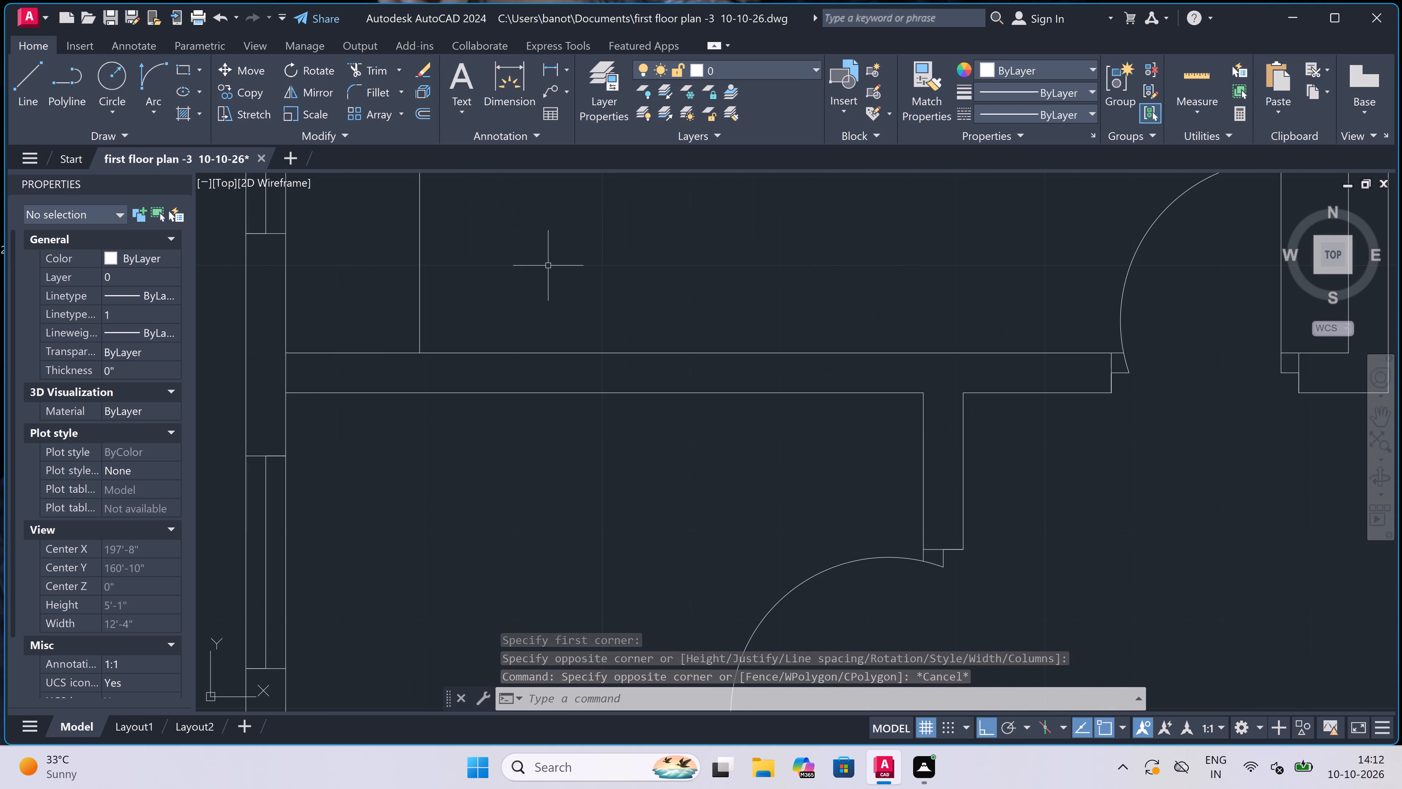
Start a multiline text label with the first line BEDROOM in the second small room above the lower-left corner bedroom.
{"action": "key", "text": "space"}
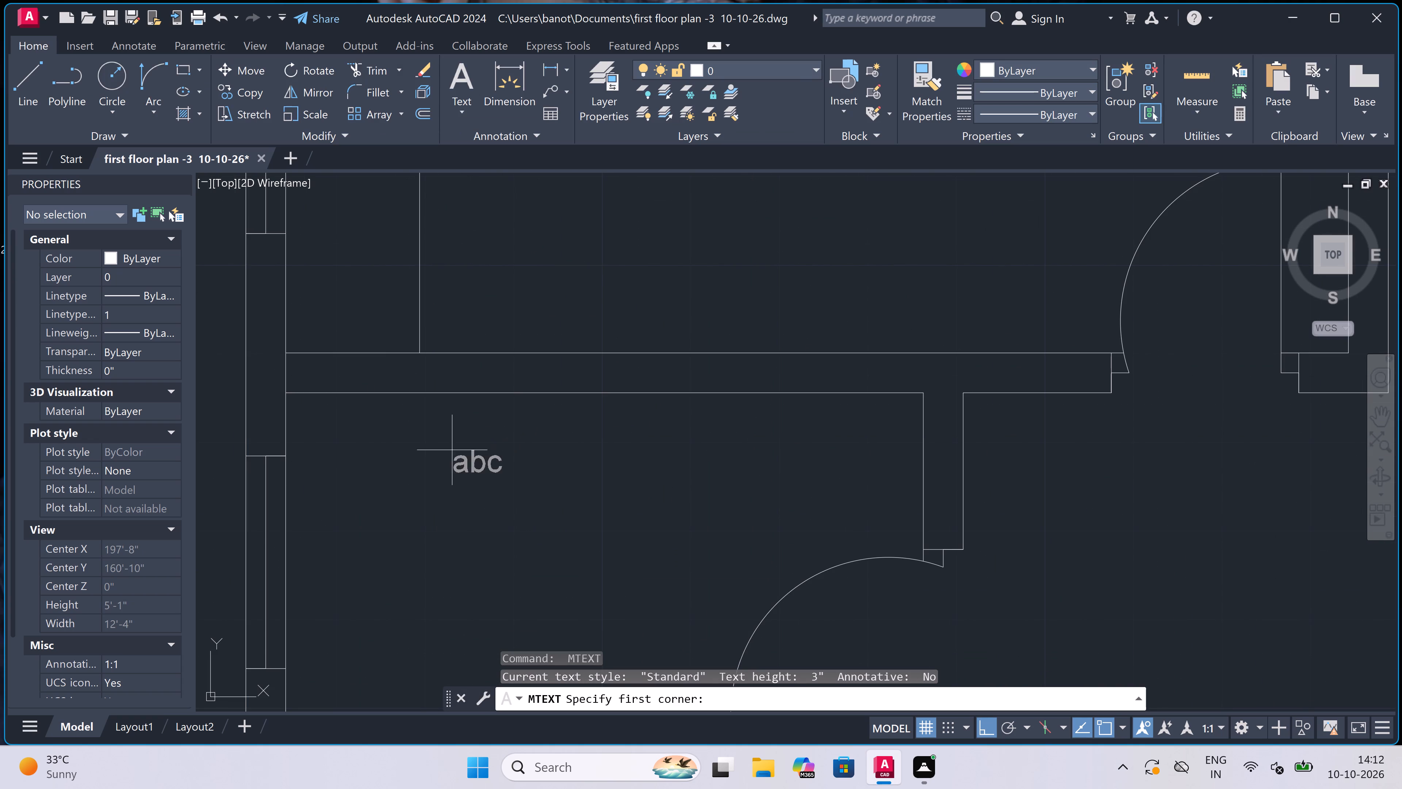
{"action": "left_click", "coordinate": [454, 460]}
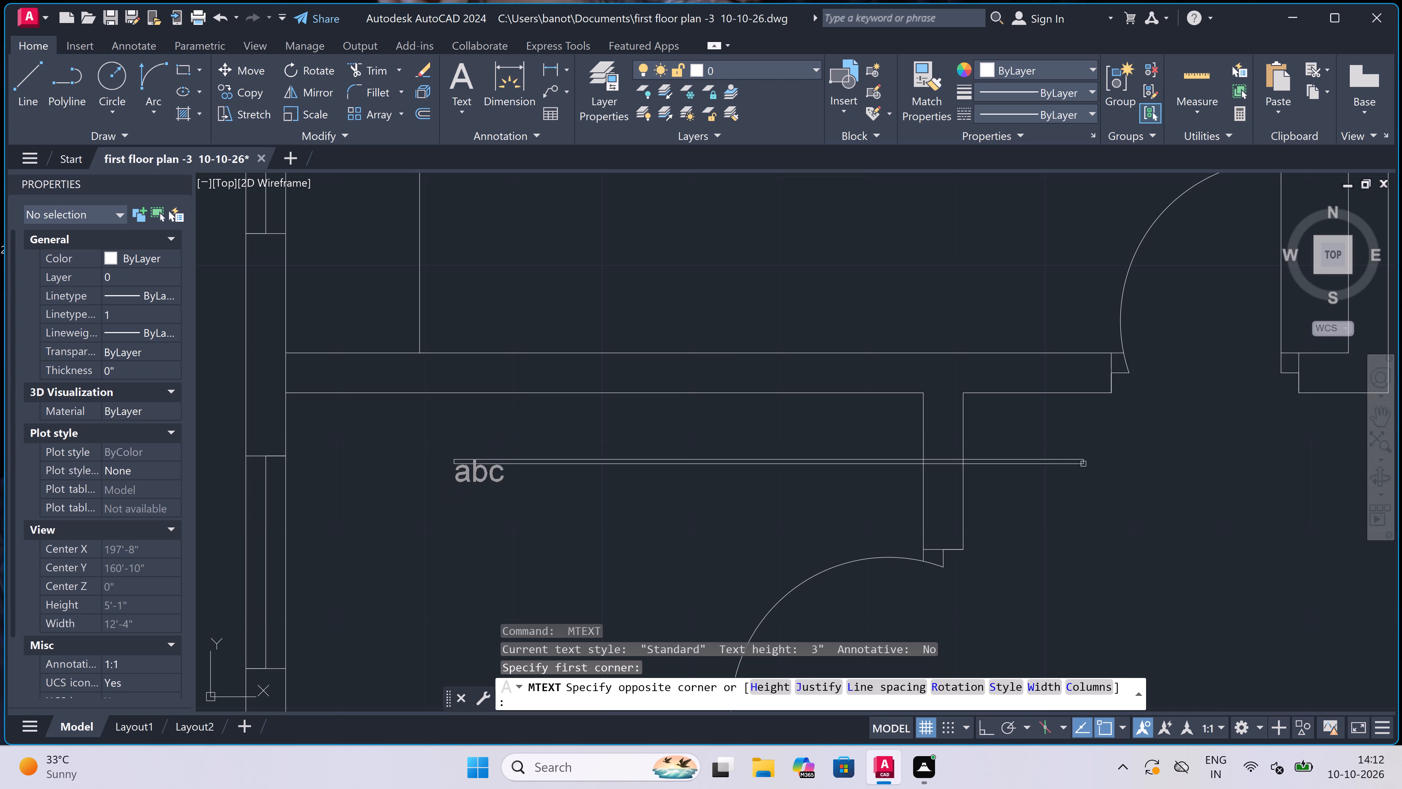
{"action": "left_click", "coordinate": [1117, 457]}
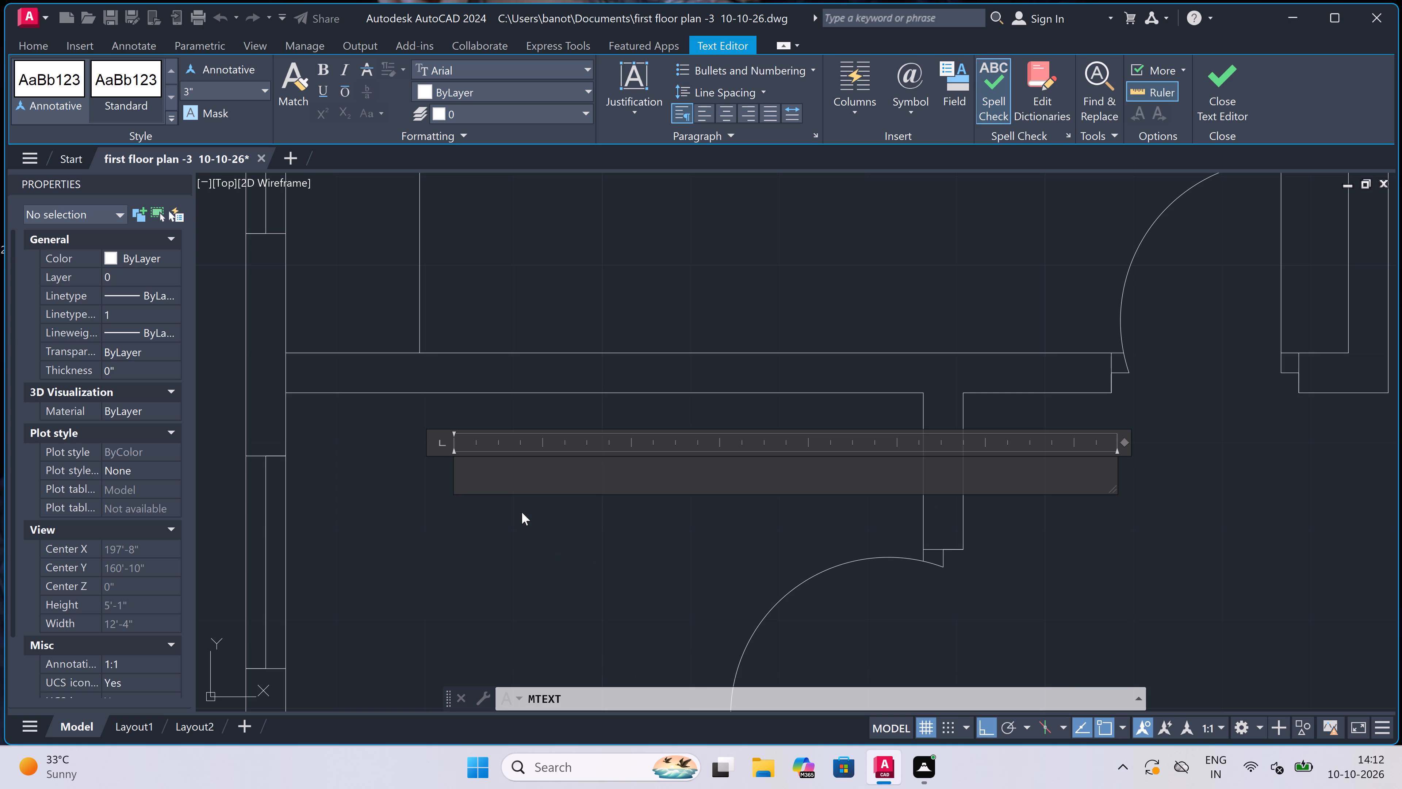
{"action": "type", "text": "BEDR"}
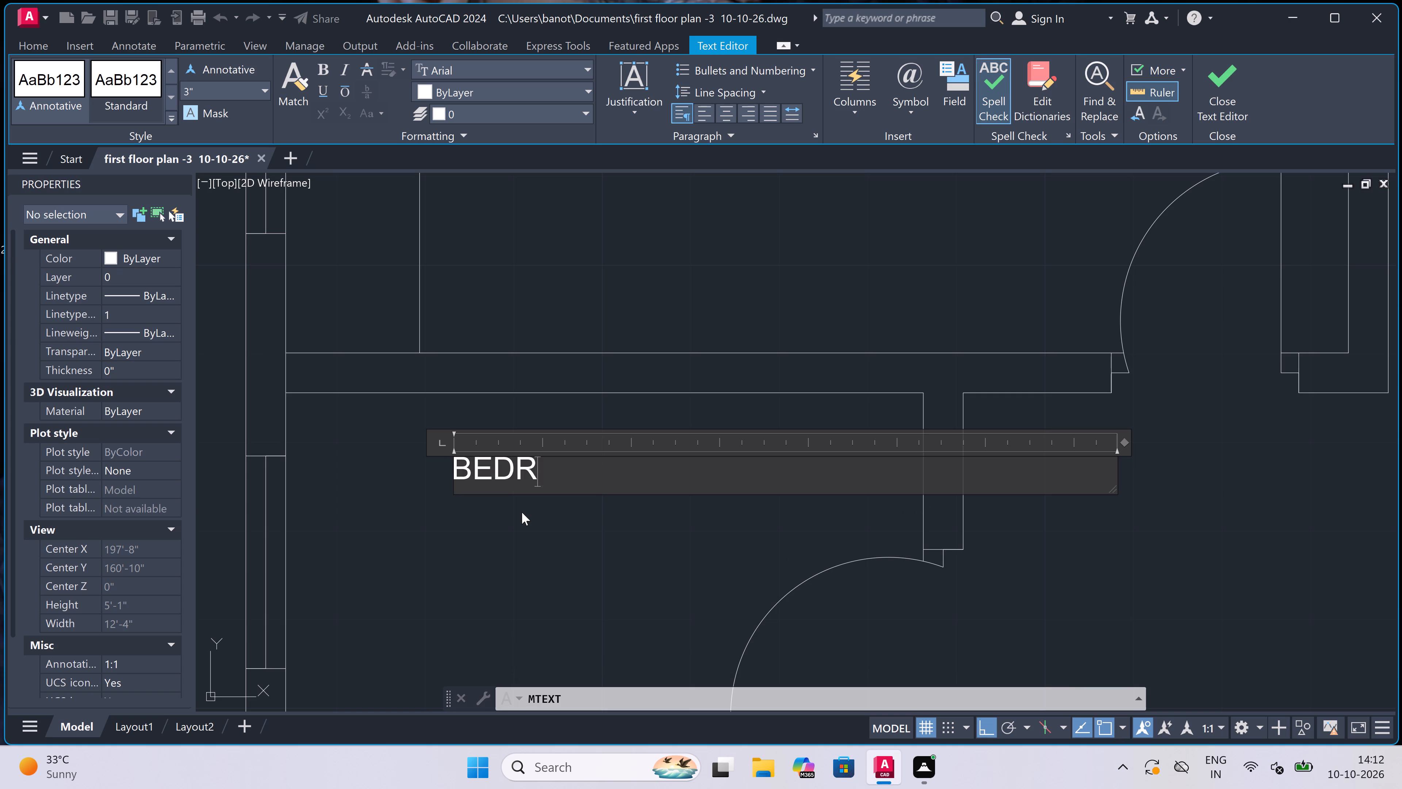
{"action": "key", "text": "BackSpace"}
{"action": "type", "text": "ROOM"}
{"action": "key", "text": "Return"}
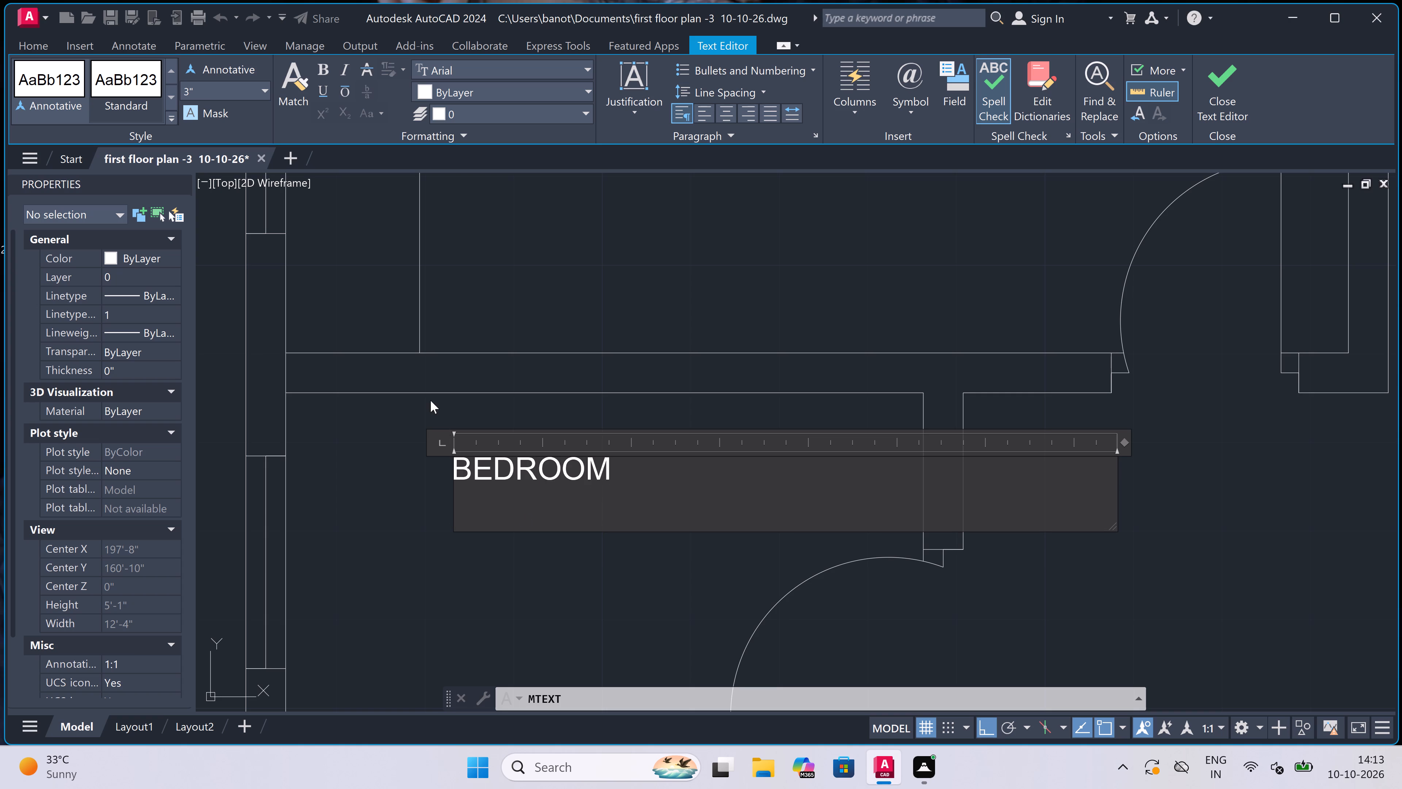
Replace the open label's text with two lines reading TOILET and 6'0"x3'6".
{"action": "scroll", "coordinate": [431, 400], "scroll_direction": "down", "scroll_amount": 5}
{"action": "scroll", "coordinate": [462, 405], "scroll_direction": "up", "scroll_amount": 5}
{"action": "scroll", "coordinate": [448, 424], "scroll_direction": "down", "scroll_amount": 4}
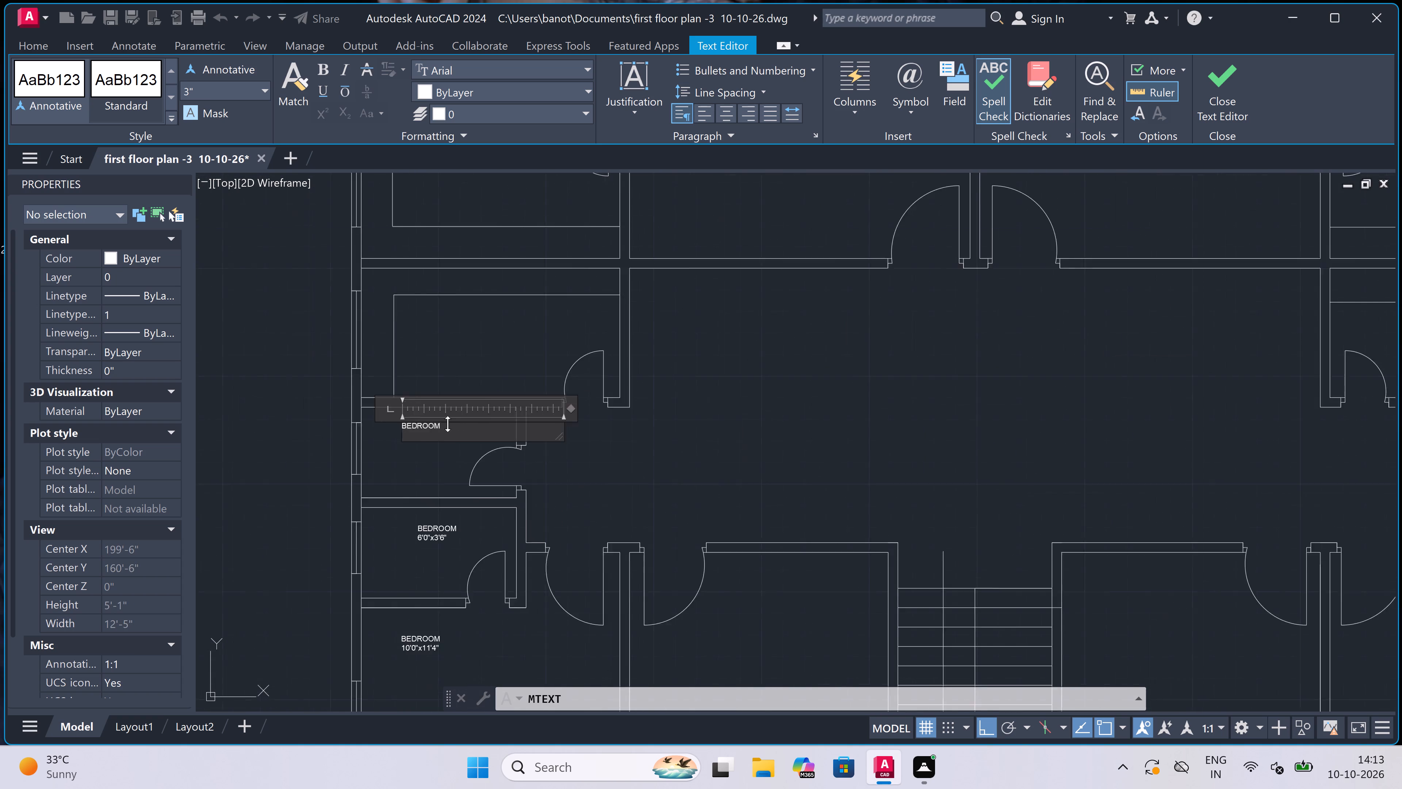
{"action": "scroll", "coordinate": [416, 441], "scroll_direction": "up", "scroll_amount": 6}
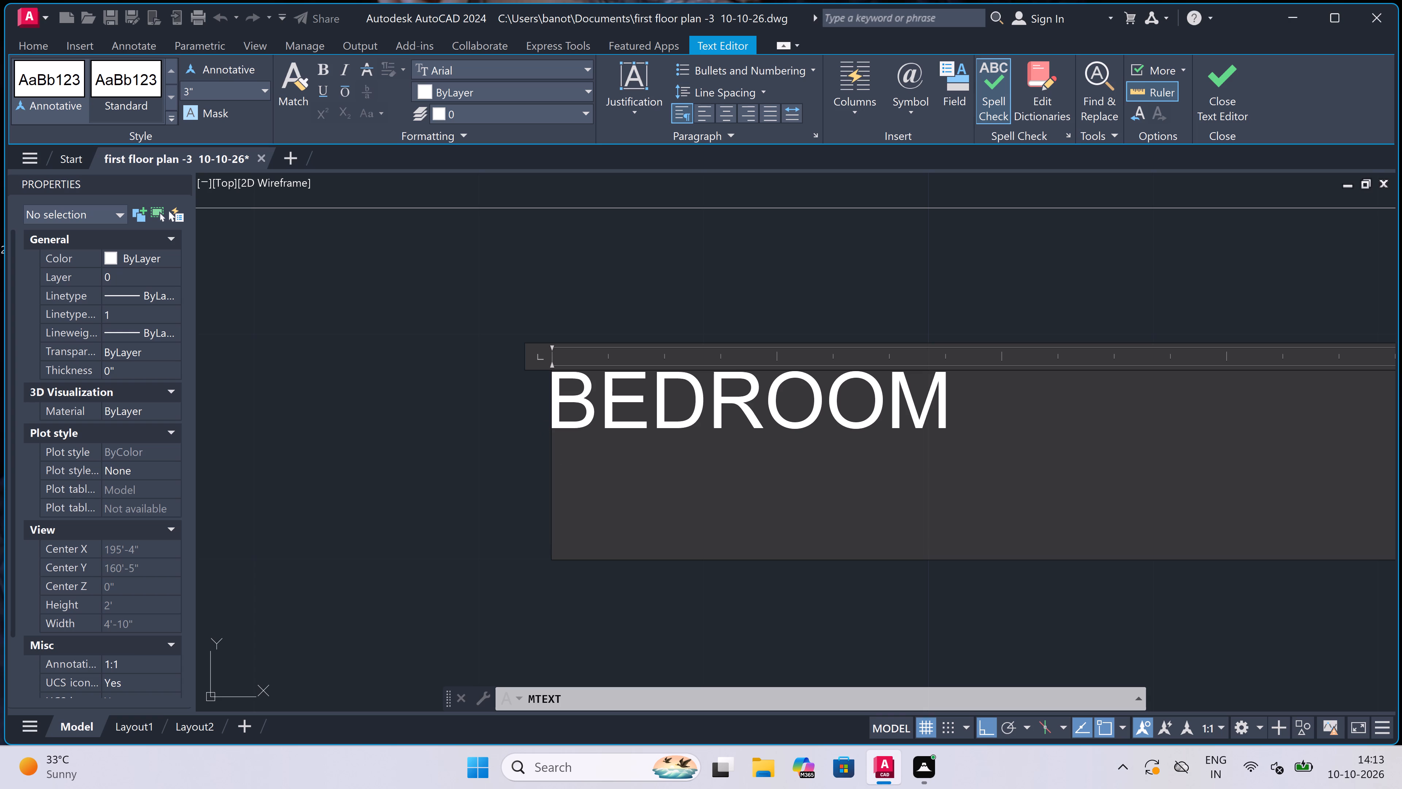
{"action": "scroll", "coordinate": [605, 485], "scroll_direction": "down", "scroll_amount": 1}
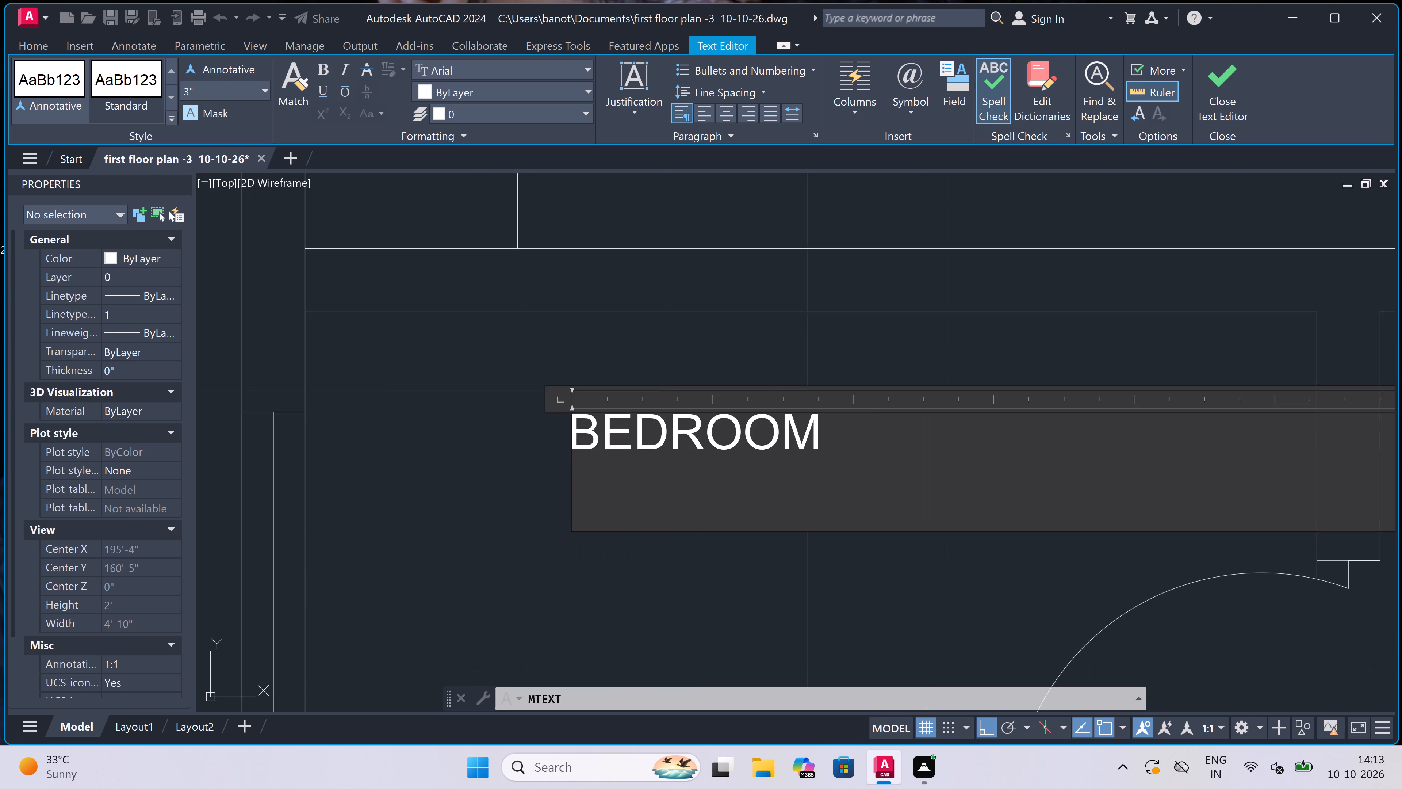
{"action": "scroll", "coordinate": [502, 408], "scroll_direction": "down", "scroll_amount": 5}
{"action": "scroll", "coordinate": [544, 415], "scroll_direction": "down", "scroll_amount": 2}
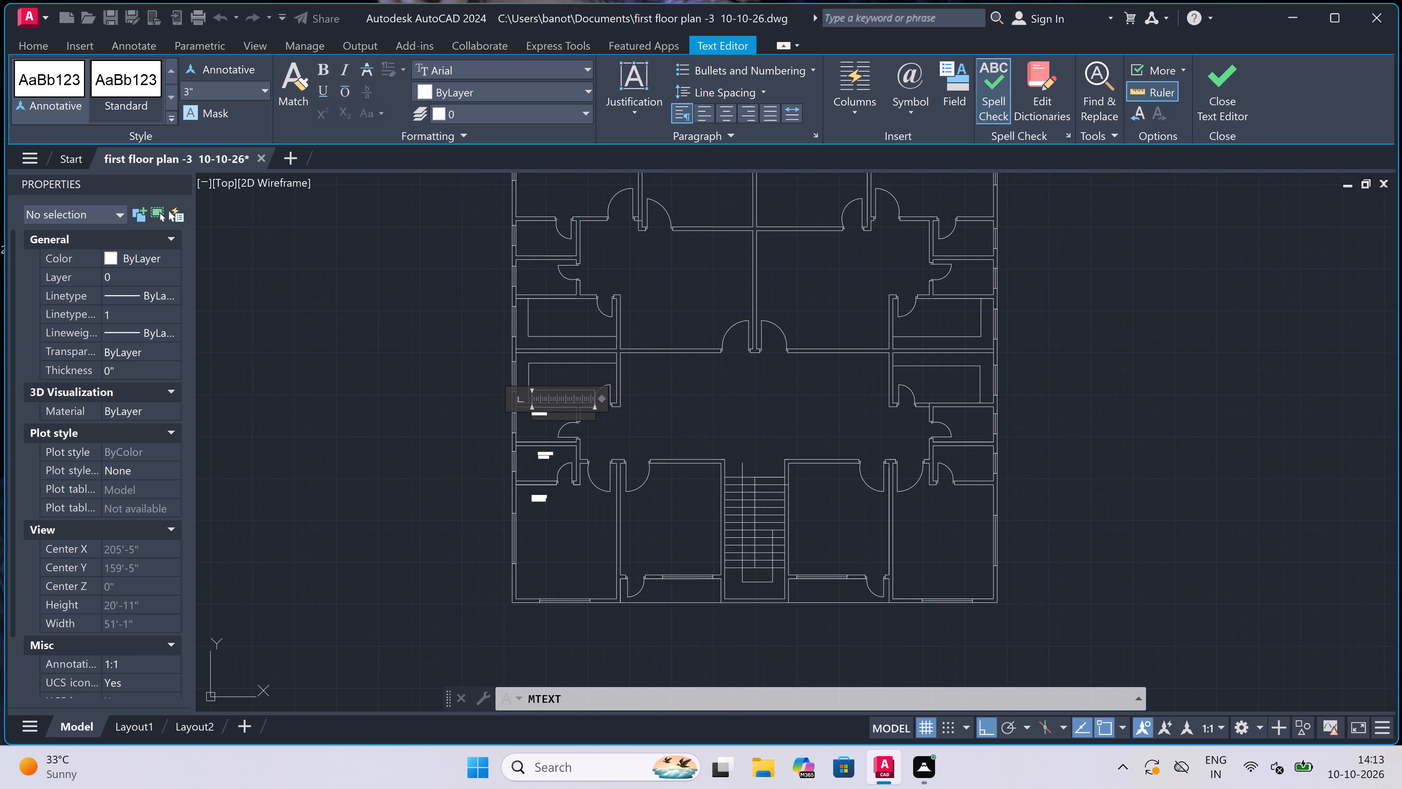
{"action": "scroll", "coordinate": [543, 414], "scroll_direction": "up", "scroll_amount": 7}
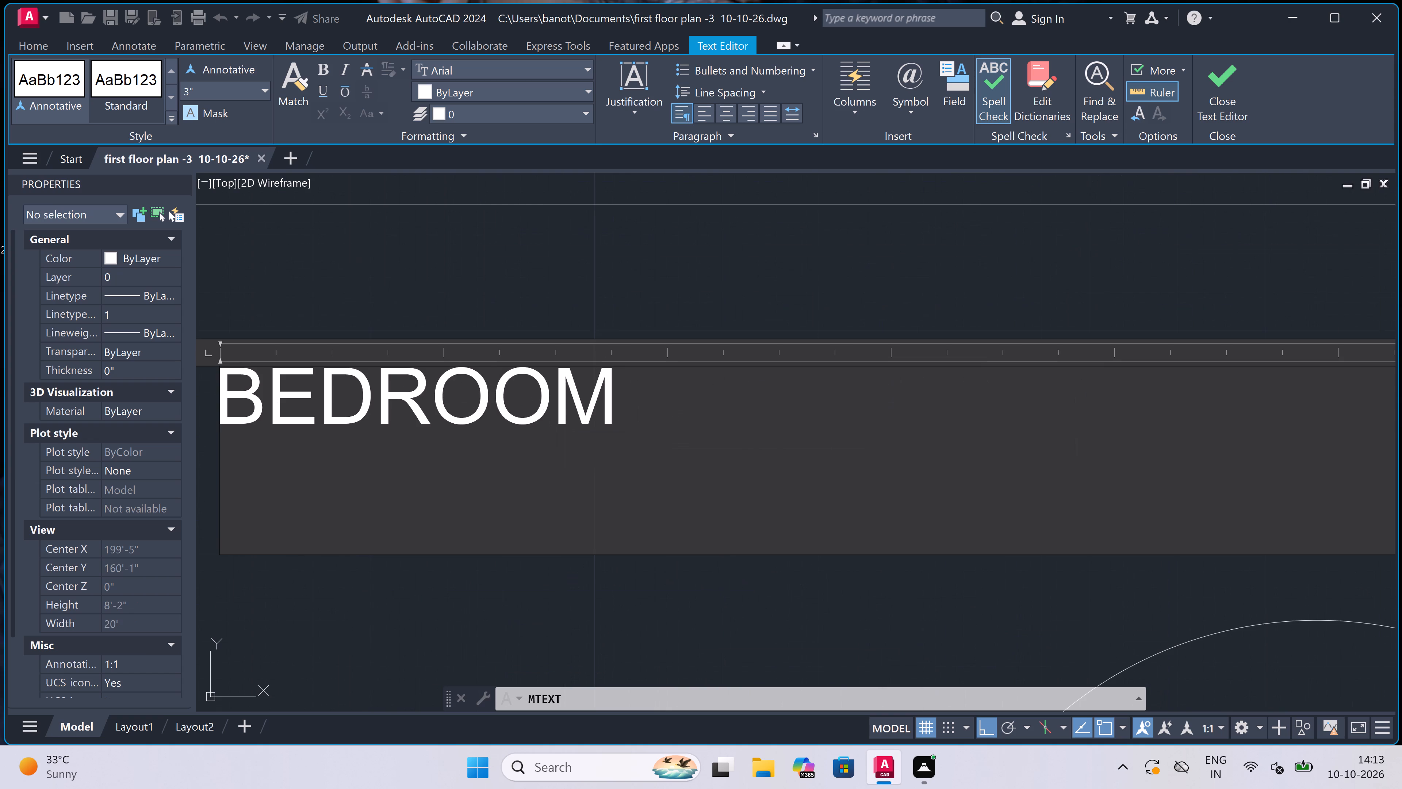
{"action": "double_click", "coordinate": [717, 401]}
{"action": "key", "text": "BackSpace"}
{"action": "key", "text": "BackSpace"}
{"action": "key", "text": "BackSpace"}
{"action": "key", "text": "BackSpace"}
{"action": "key", "text": "BackSpace"}
{"action": "key", "text": "BackSpace"}
{"action": "key", "text": "BackSpace"}
{"action": "key", "text": "BackSpace"}
{"action": "key", "text": "BackSpace"}
{"action": "key", "text": "BackSpace"}
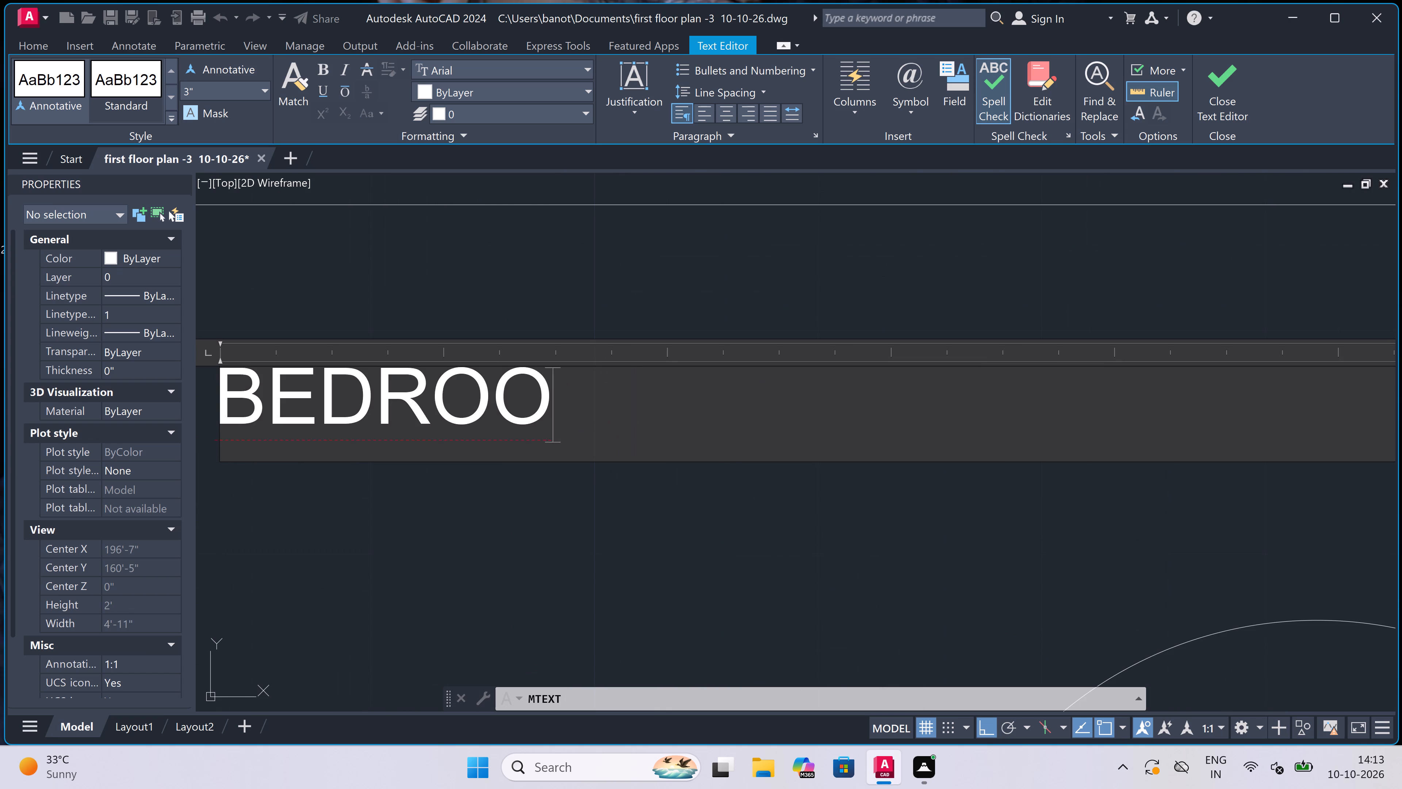
{"action": "type", "text": "TOILET"}
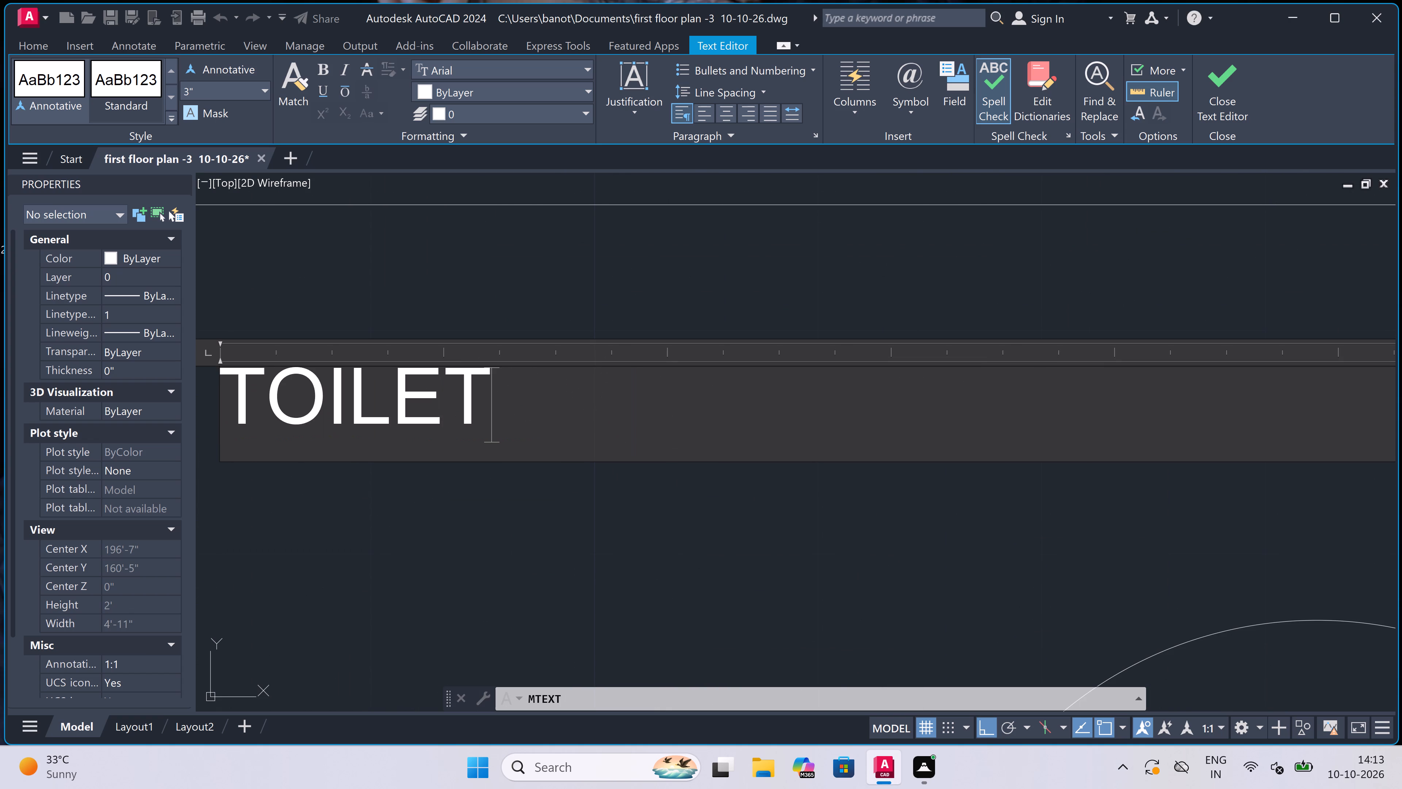
{"action": "key", "text": "Return"}
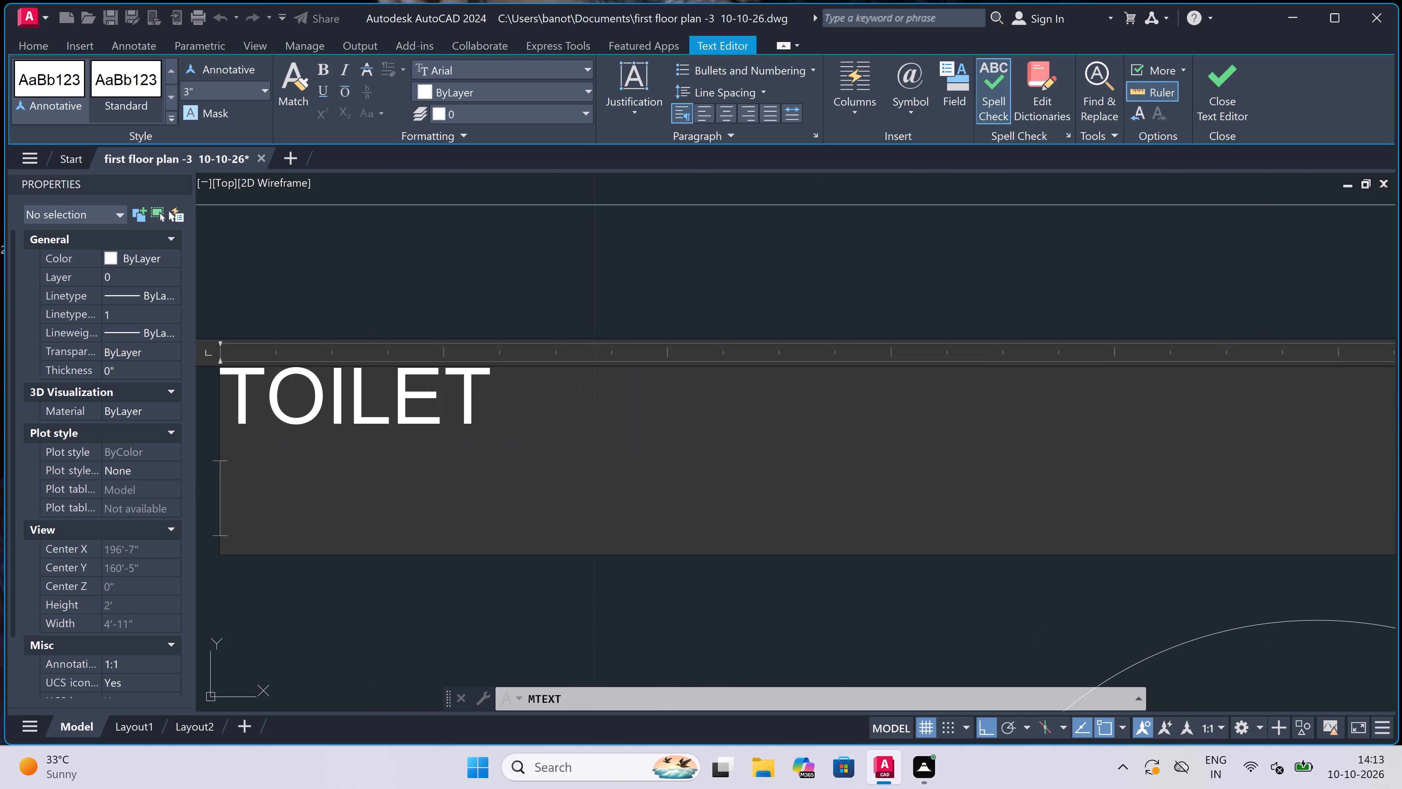
{"action": "type", "text": "6'0"}
{"action": "key", "text": "shift+quotedbl"}
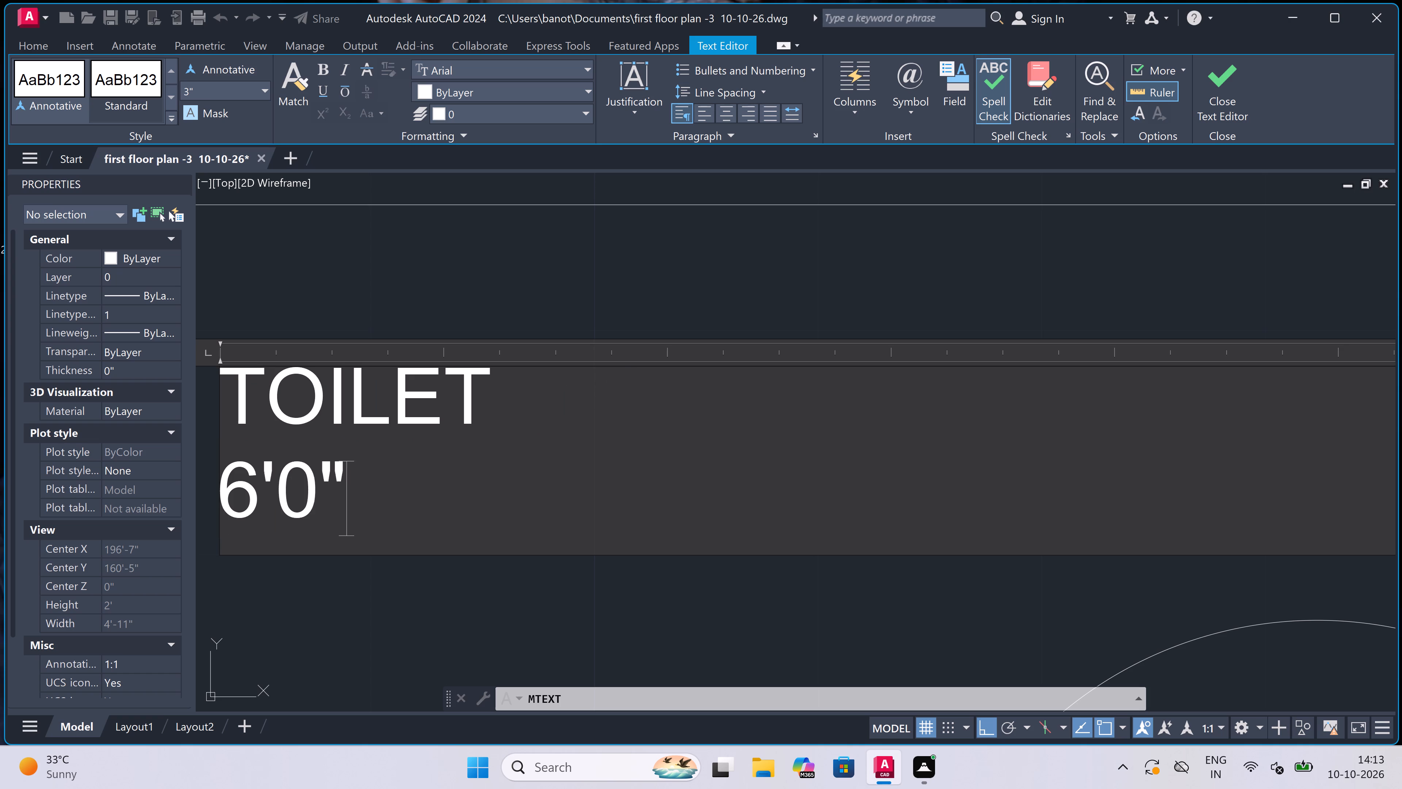
{"action": "key", "text": "x"}
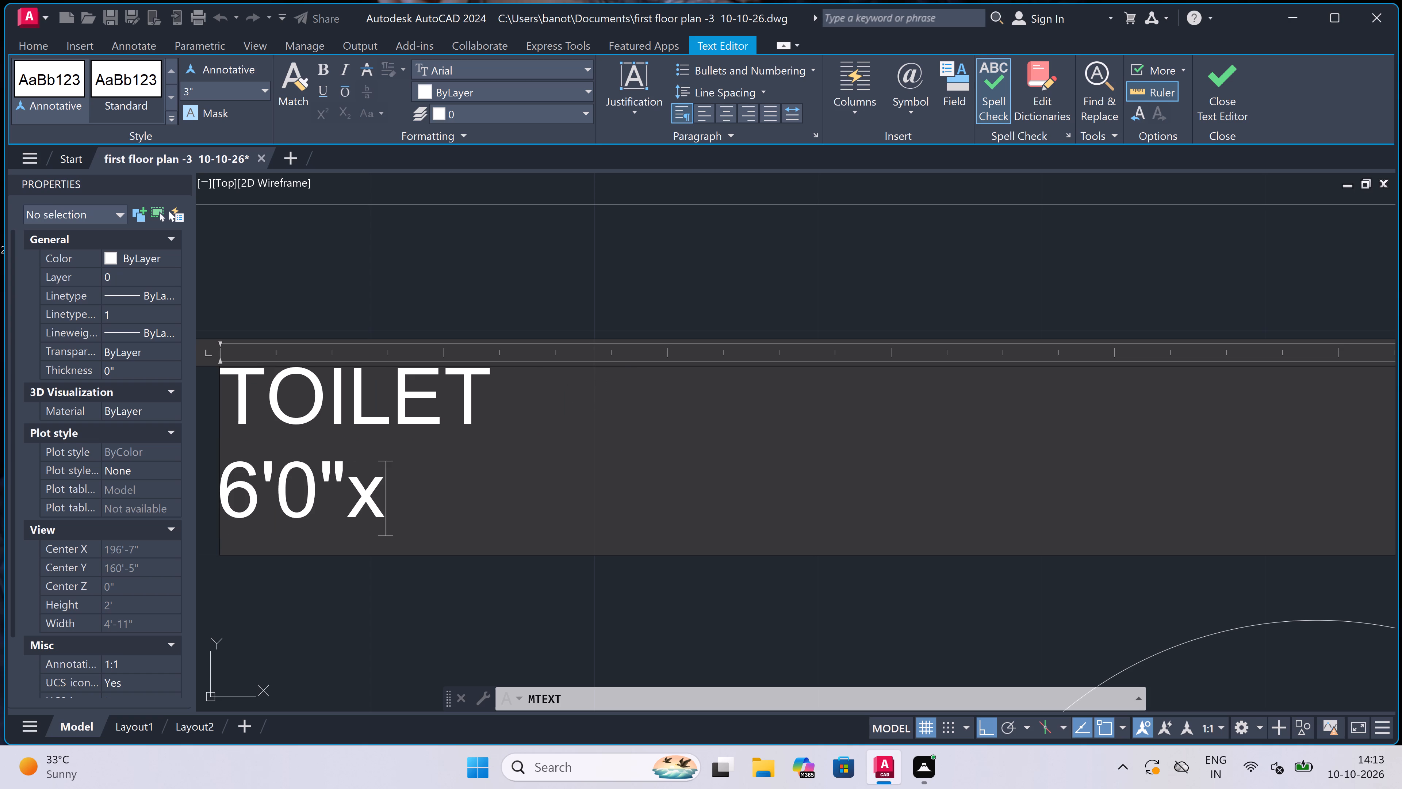
{"action": "type", "text": "3'6"}
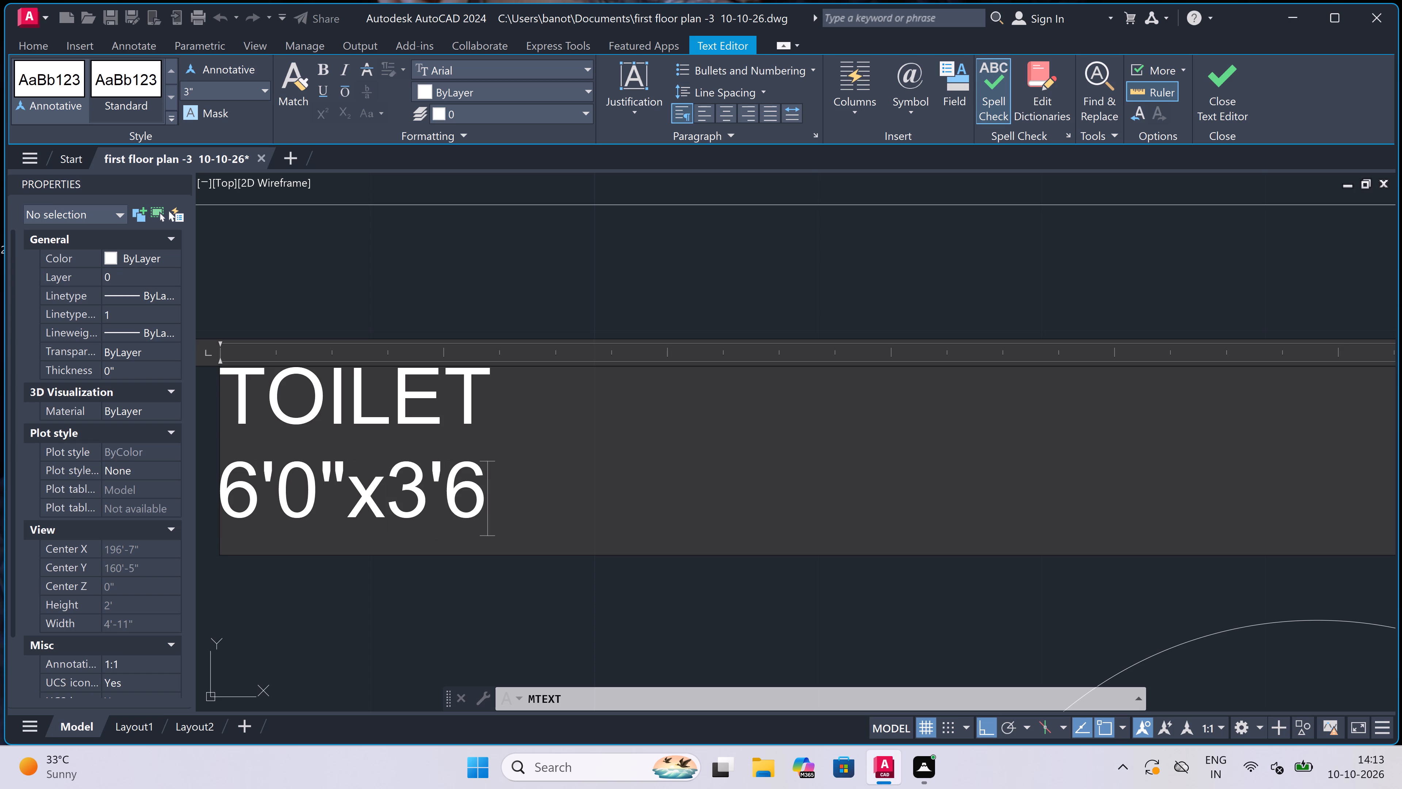
{"action": "key", "text": "shift+quotedbl"}
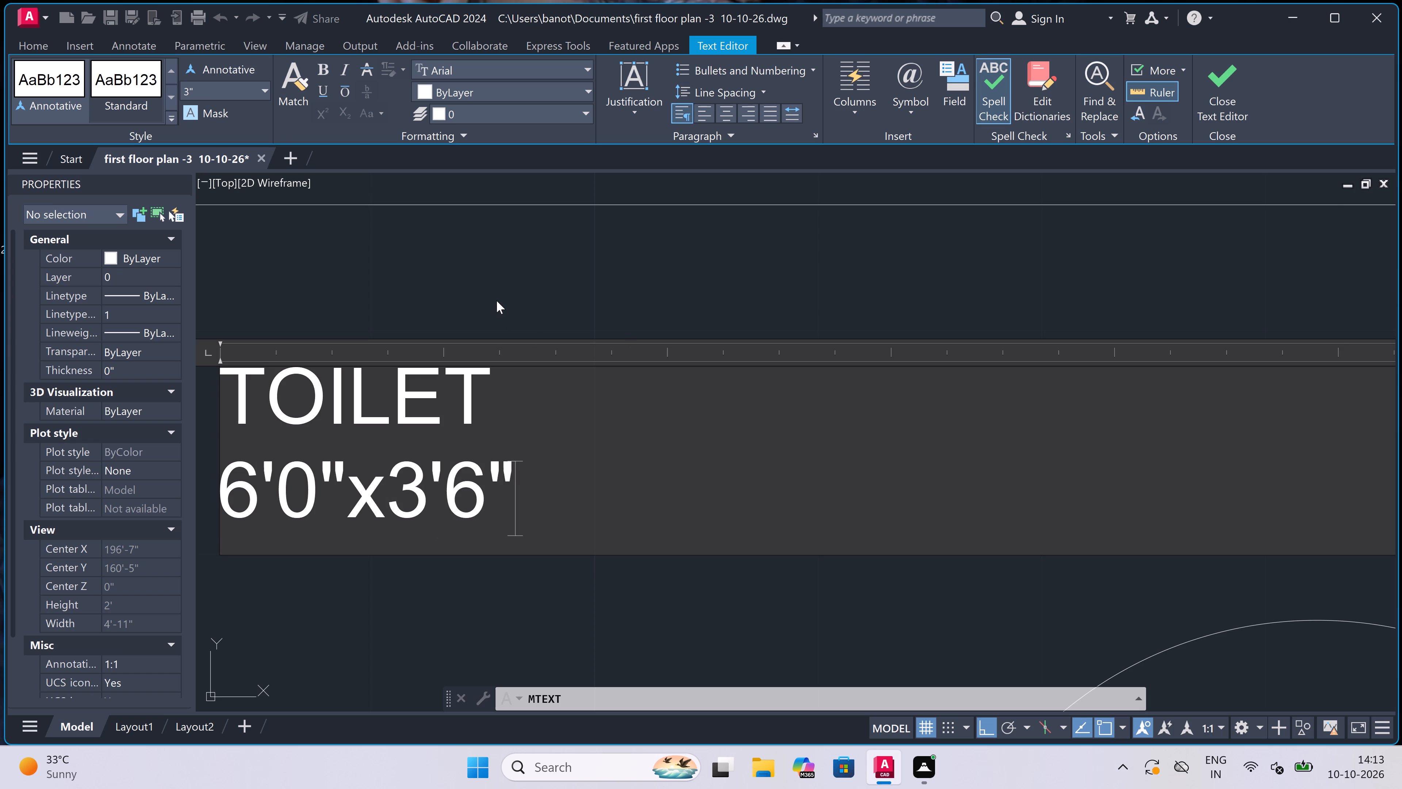
{"action": "left_click", "coordinate": [497, 301]}
Change the first line of the 6'0"x3'6" label directly above the lower-left corner bedroom to TOILET.
{"action": "scroll", "coordinate": [503, 297], "scroll_direction": "down", "scroll_amount": 7}
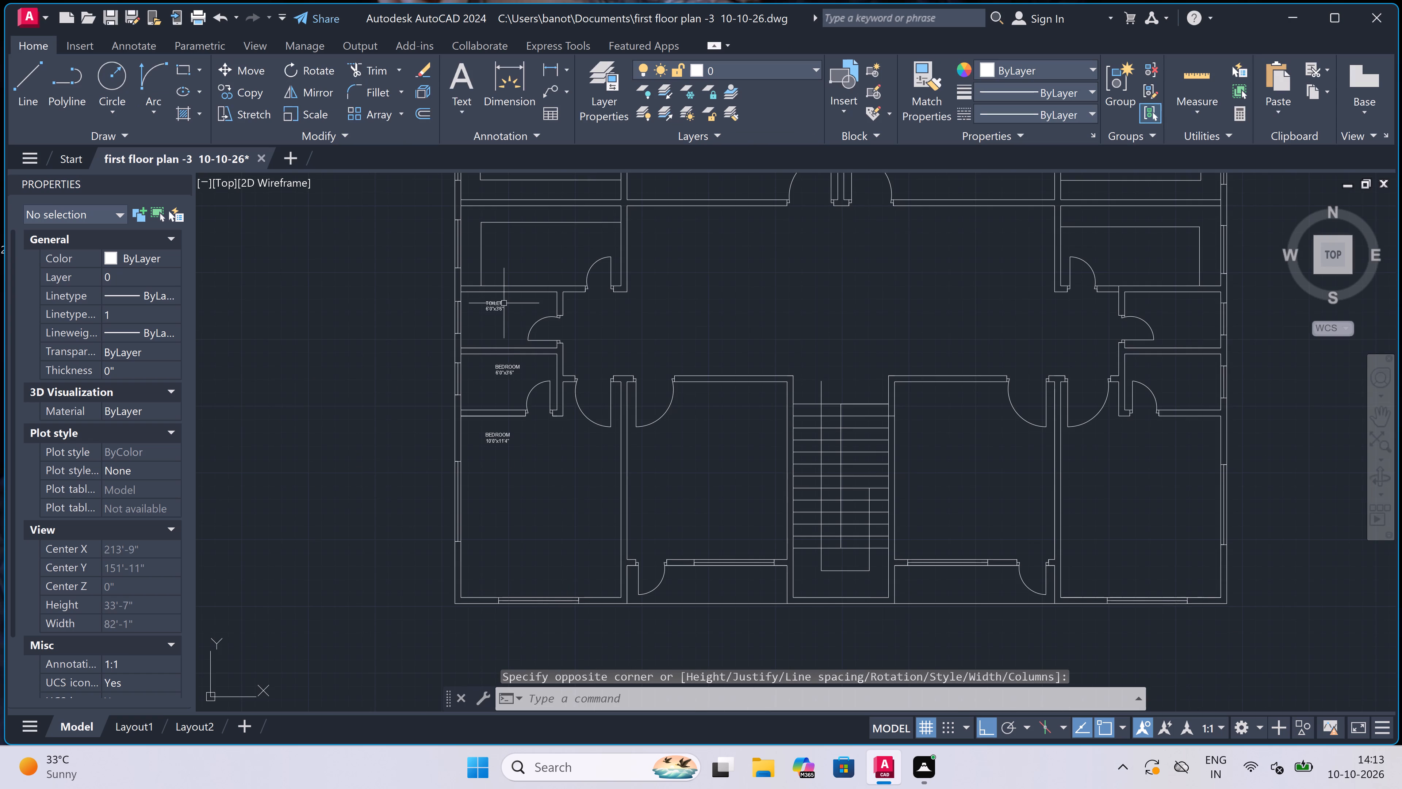
{"action": "scroll", "coordinate": [516, 357], "scroll_direction": "up", "scroll_amount": 2}
{"action": "scroll", "coordinate": [494, 398], "scroll_direction": "up", "scroll_amount": 2}
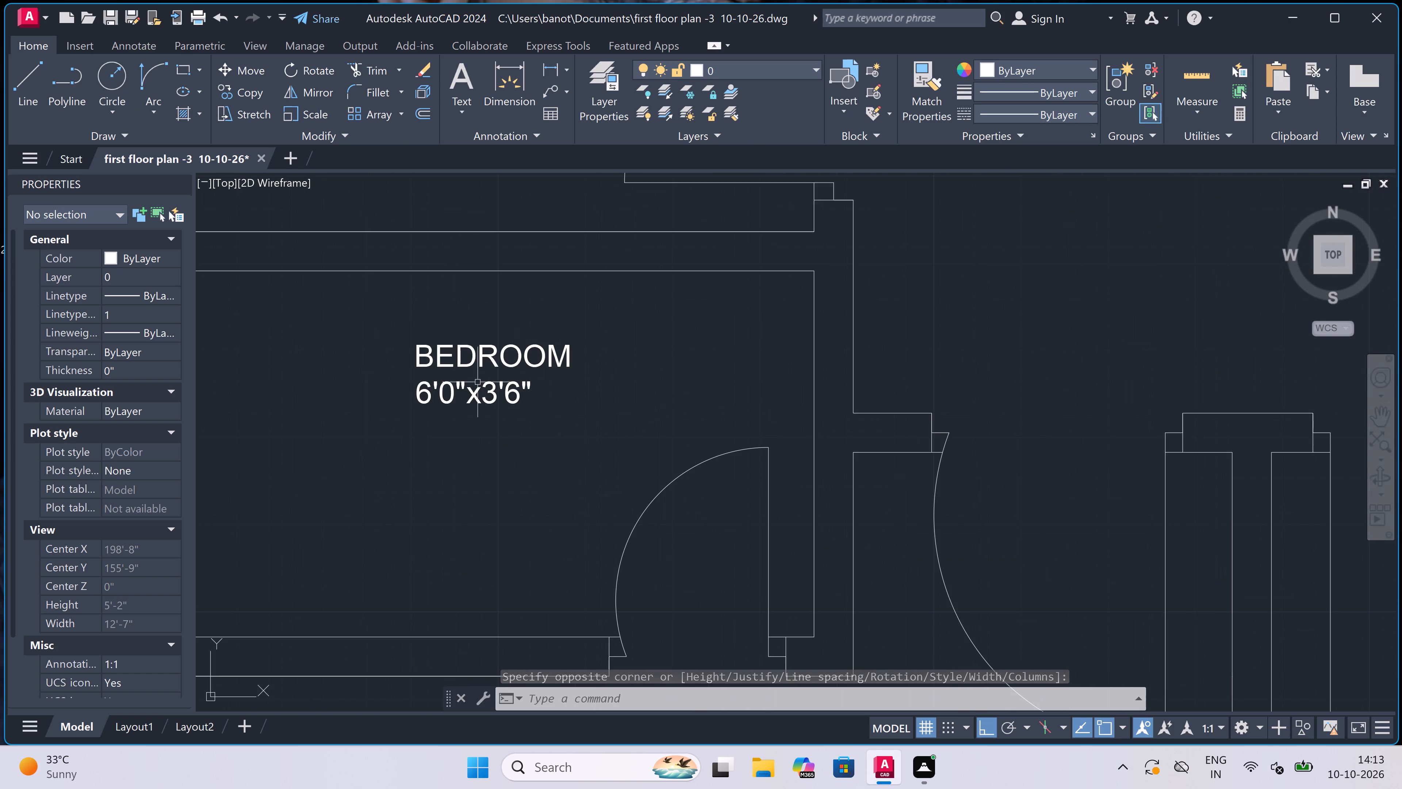
{"action": "scroll", "coordinate": [462, 358], "scroll_direction": "up", "scroll_amount": 1}
{"action": "triple_click", "coordinate": [455, 350]}
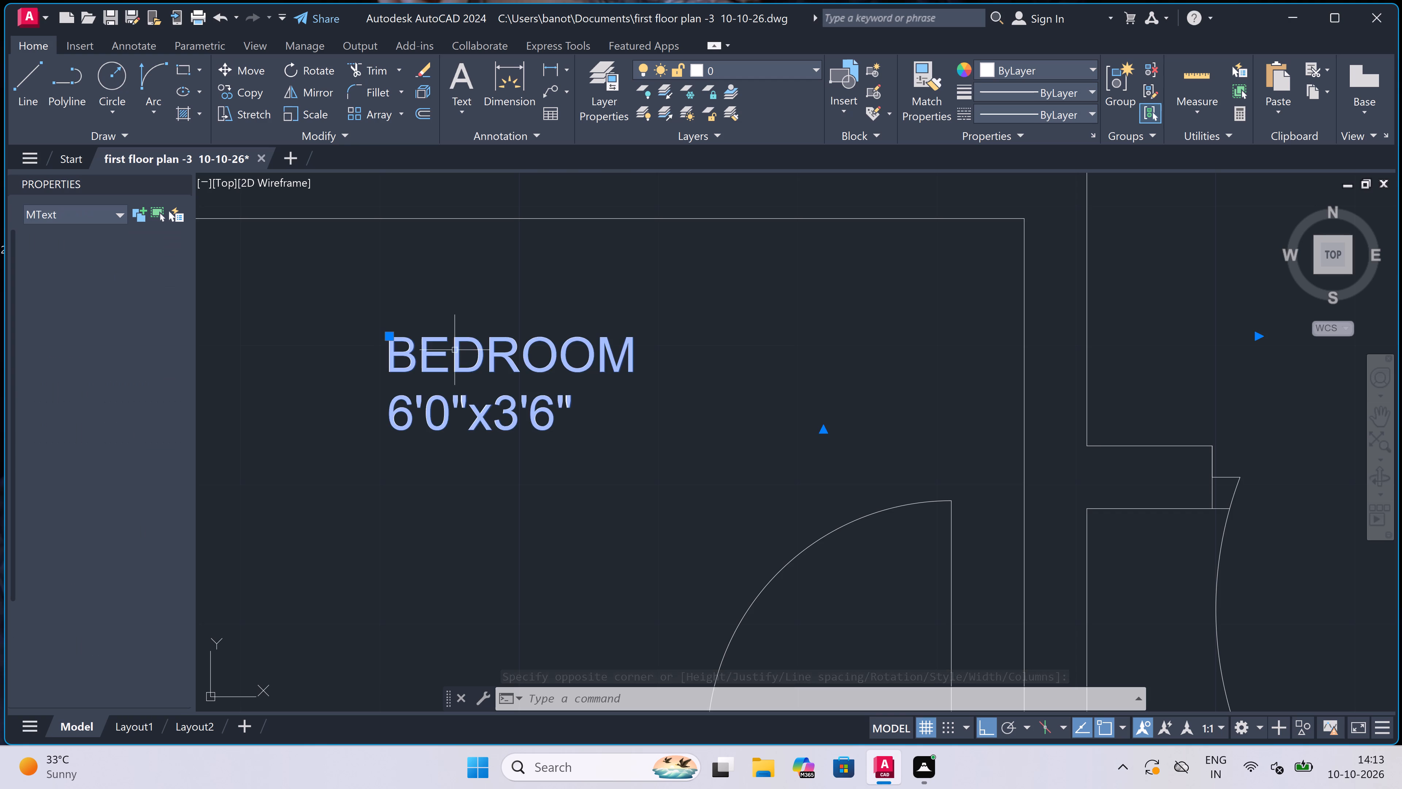
{"action": "double_click", "coordinate": [455, 350]}
{"action": "double_click", "coordinate": [647, 351]}
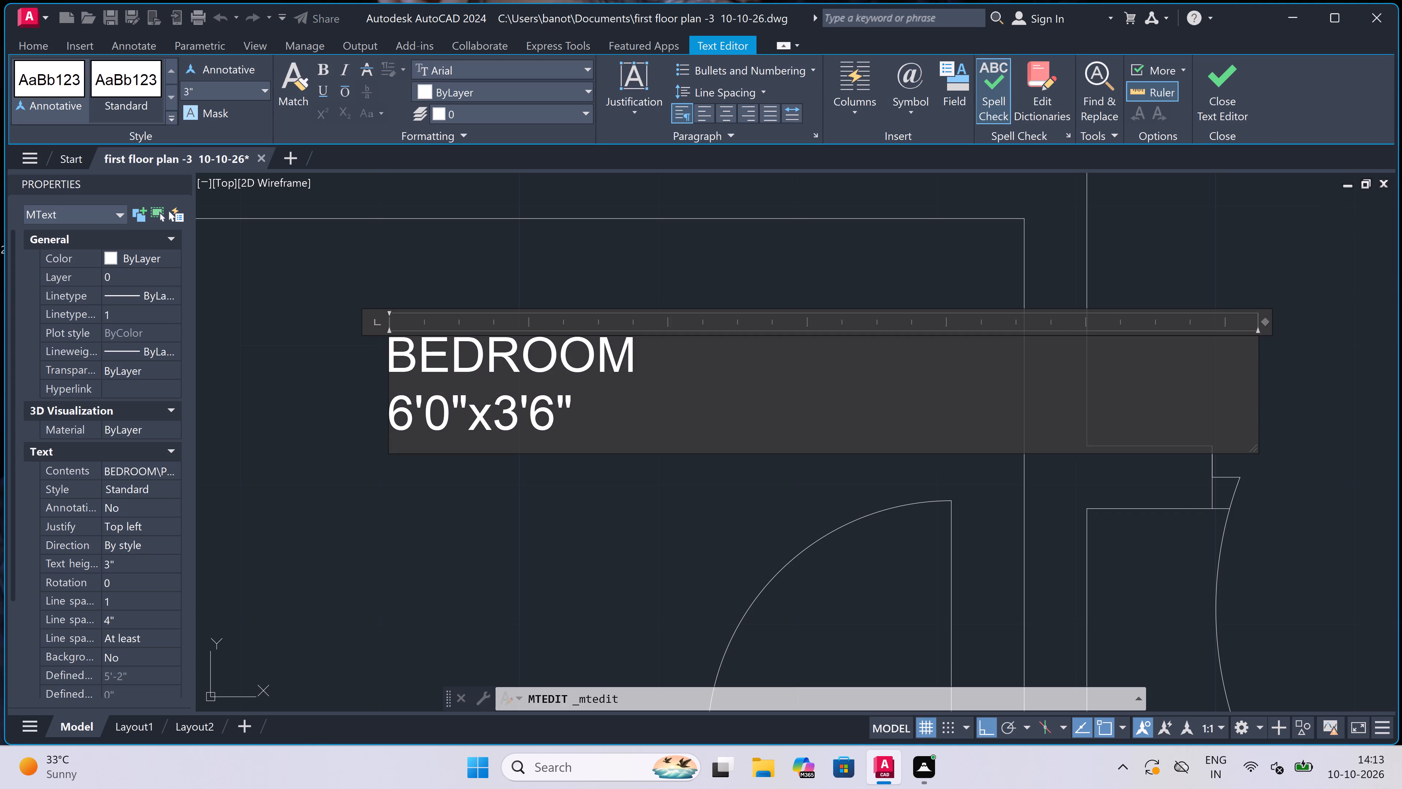
{"action": "key", "text": "BackSpace"}
{"action": "key", "text": "BackSpace"}
{"action": "key", "text": "BackSpace"}
{"action": "key", "text": "BackSpace"}
{"action": "key", "text": "BackSpace"}
{"action": "key", "text": "BackSpace"}
{"action": "key", "text": "BackSpace"}
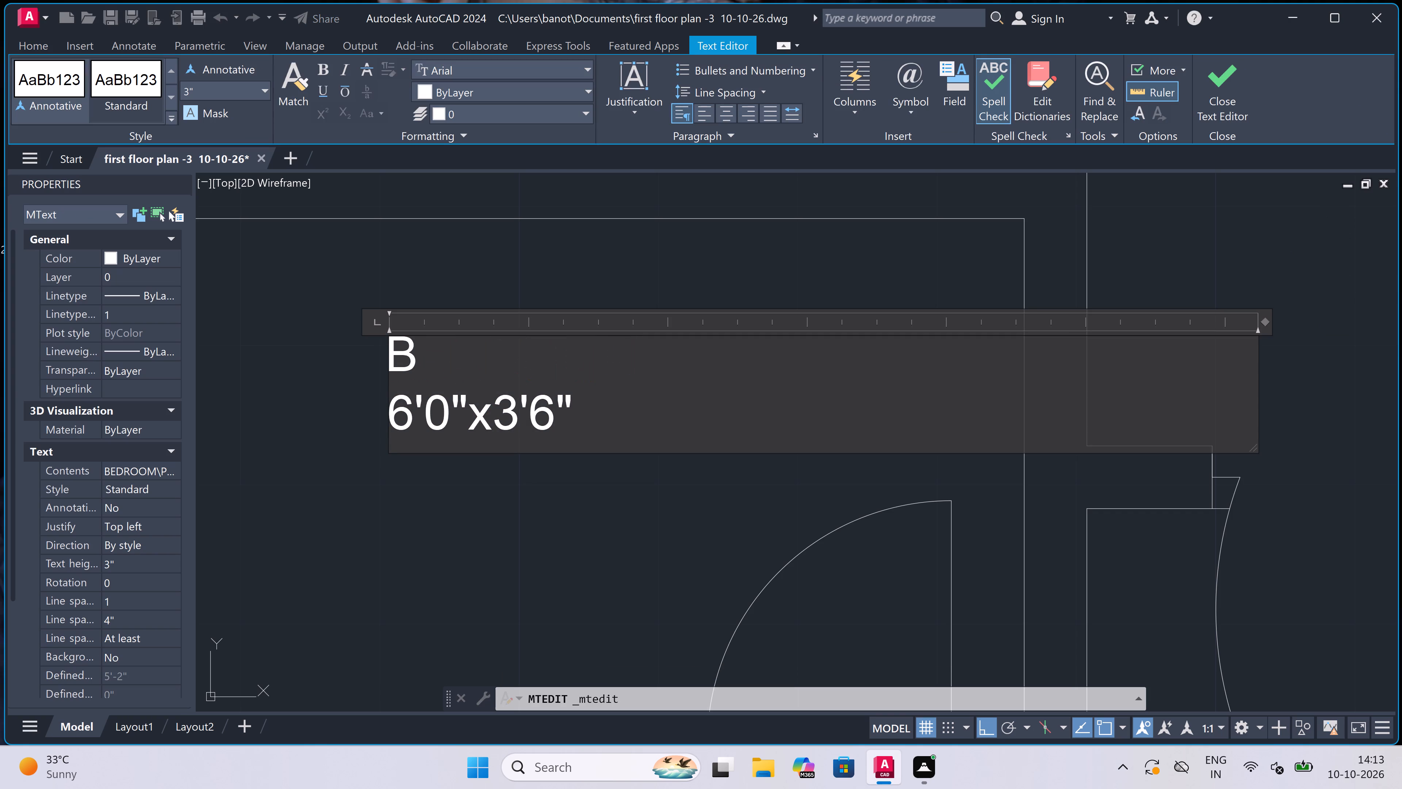
{"action": "key", "text": "t"}
{"action": "key", "text": "BackSpace"}
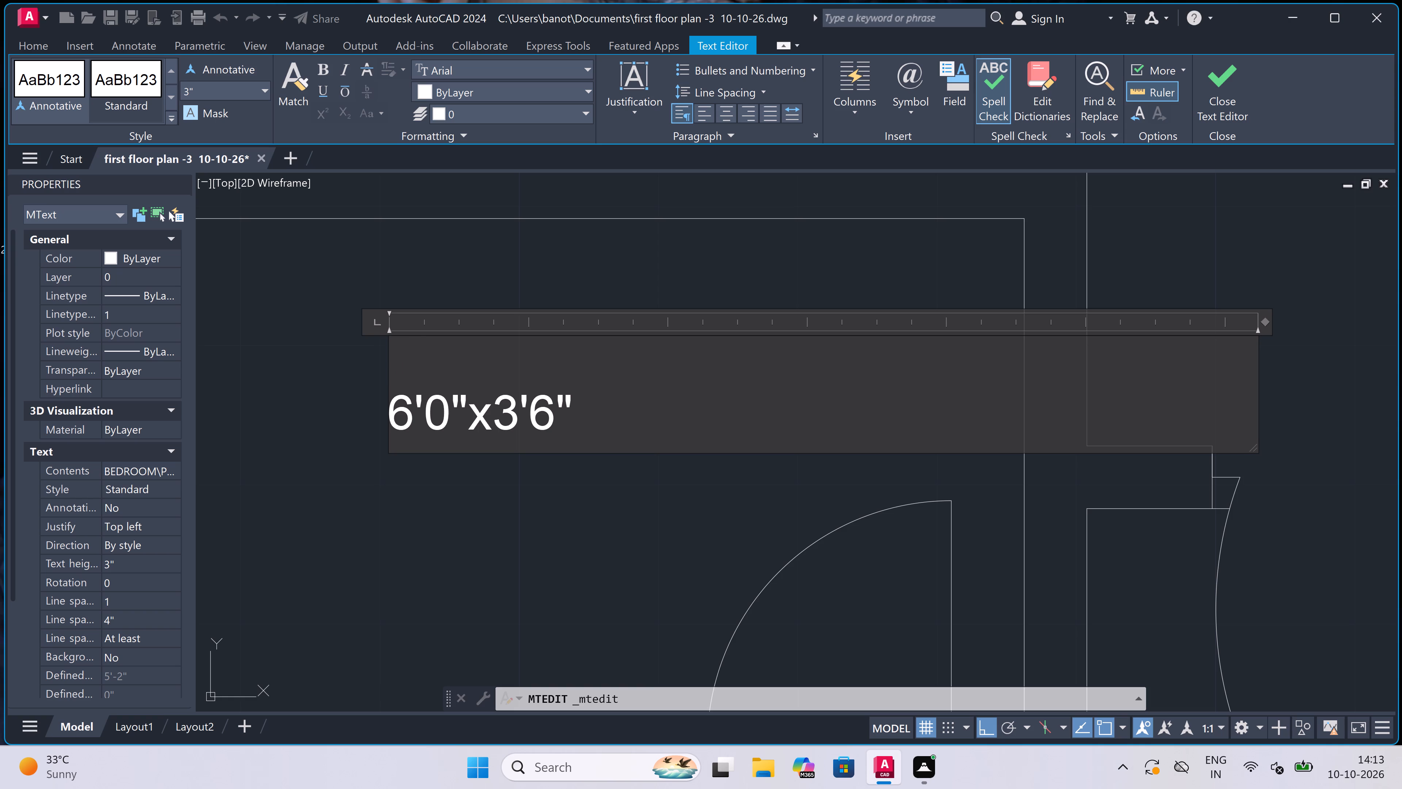
{"action": "type", "text": "TOILET"}
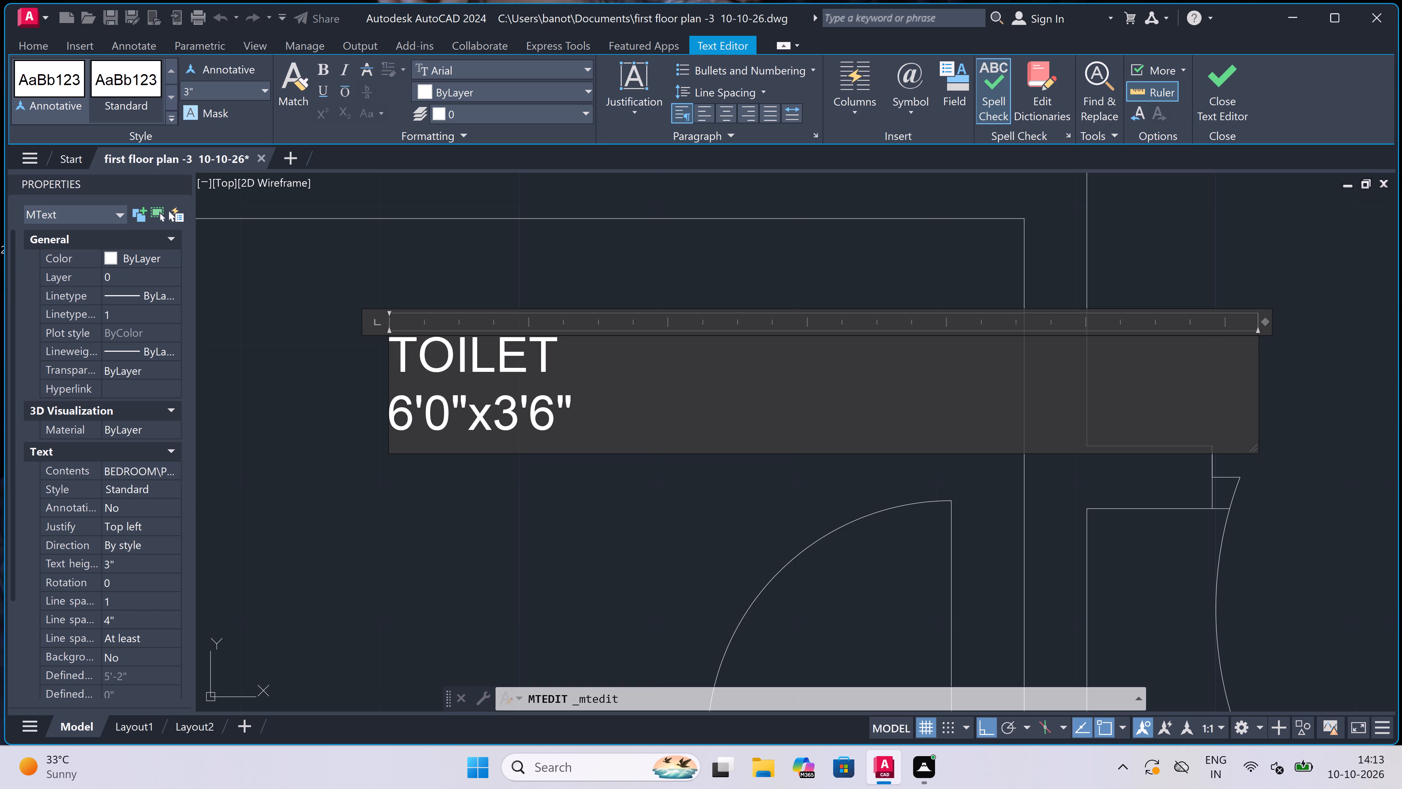
{"action": "left_click", "coordinate": [583, 546]}
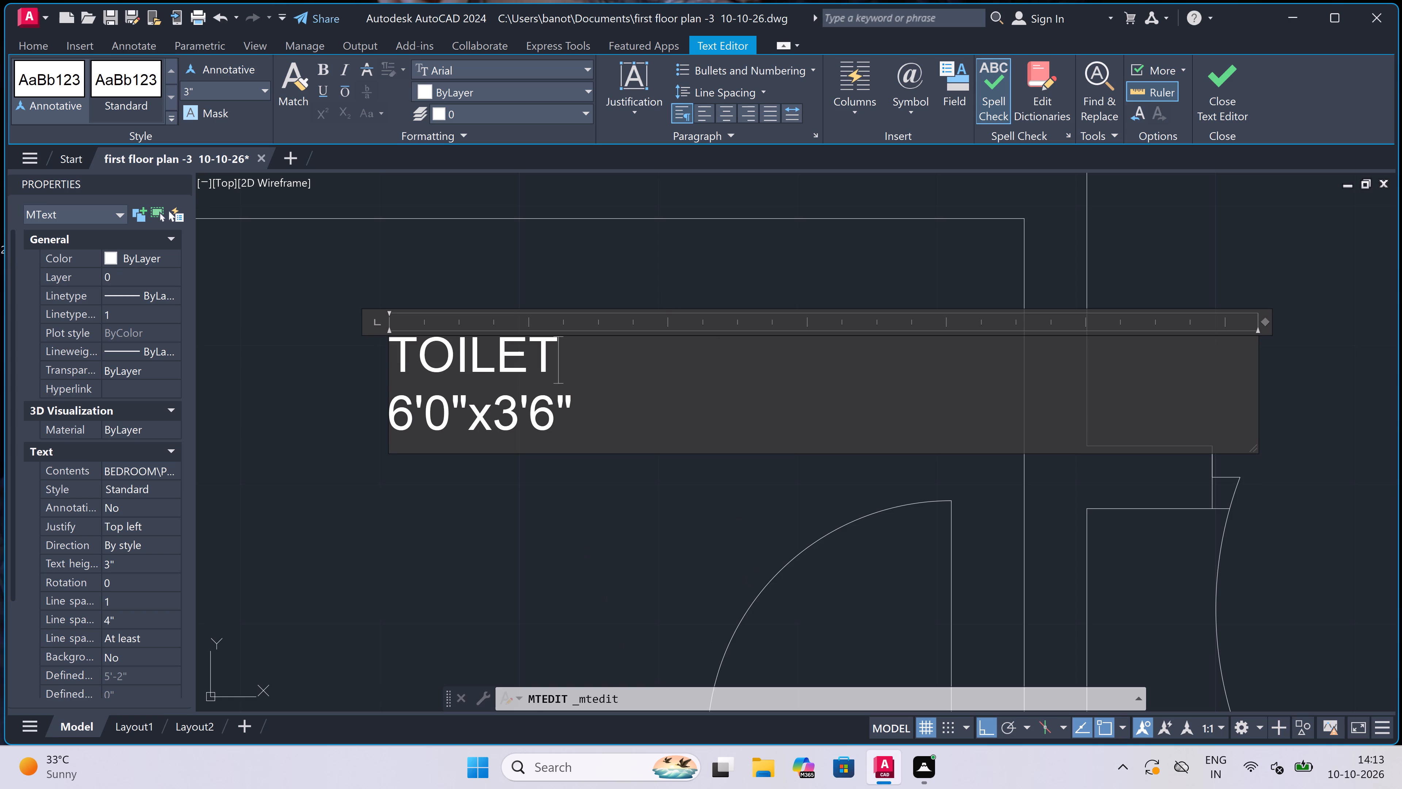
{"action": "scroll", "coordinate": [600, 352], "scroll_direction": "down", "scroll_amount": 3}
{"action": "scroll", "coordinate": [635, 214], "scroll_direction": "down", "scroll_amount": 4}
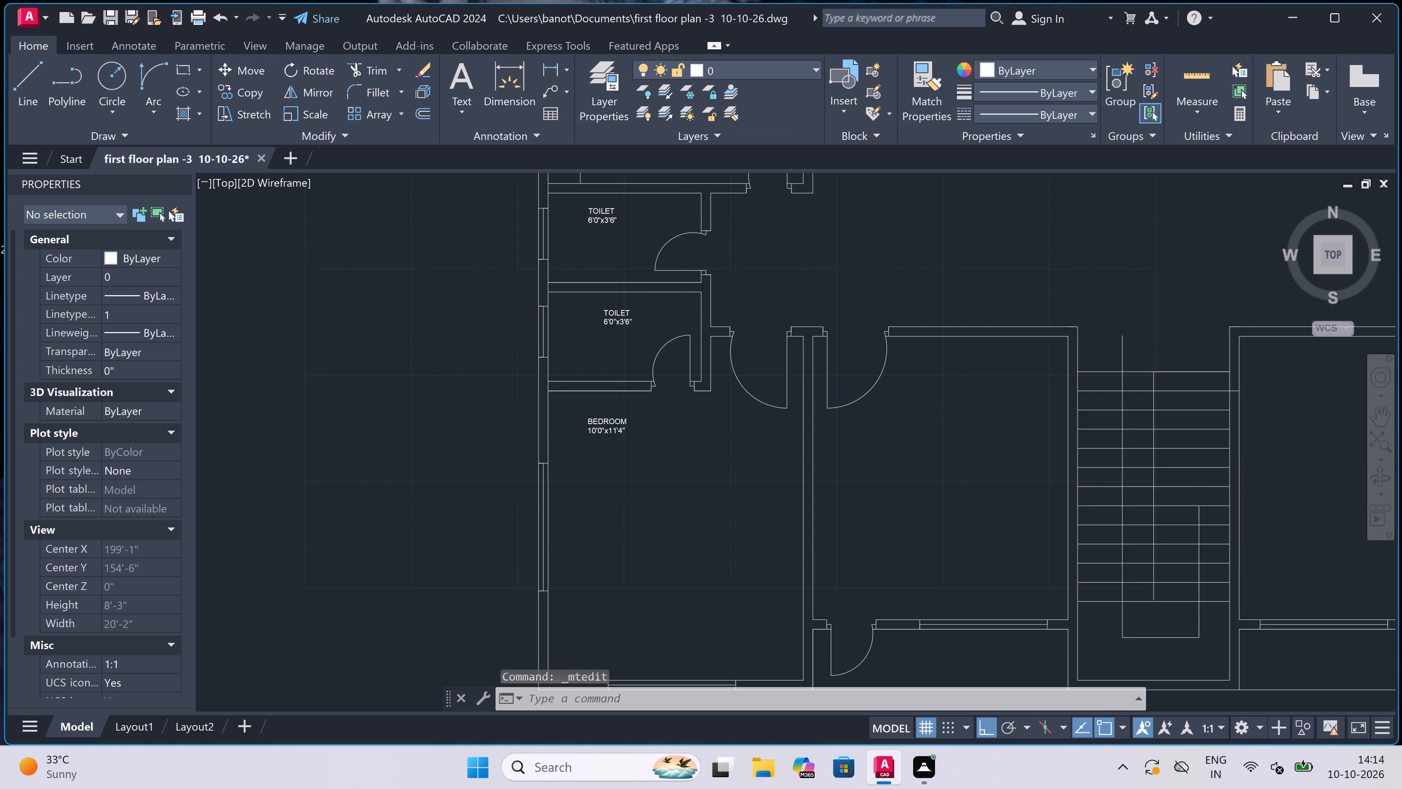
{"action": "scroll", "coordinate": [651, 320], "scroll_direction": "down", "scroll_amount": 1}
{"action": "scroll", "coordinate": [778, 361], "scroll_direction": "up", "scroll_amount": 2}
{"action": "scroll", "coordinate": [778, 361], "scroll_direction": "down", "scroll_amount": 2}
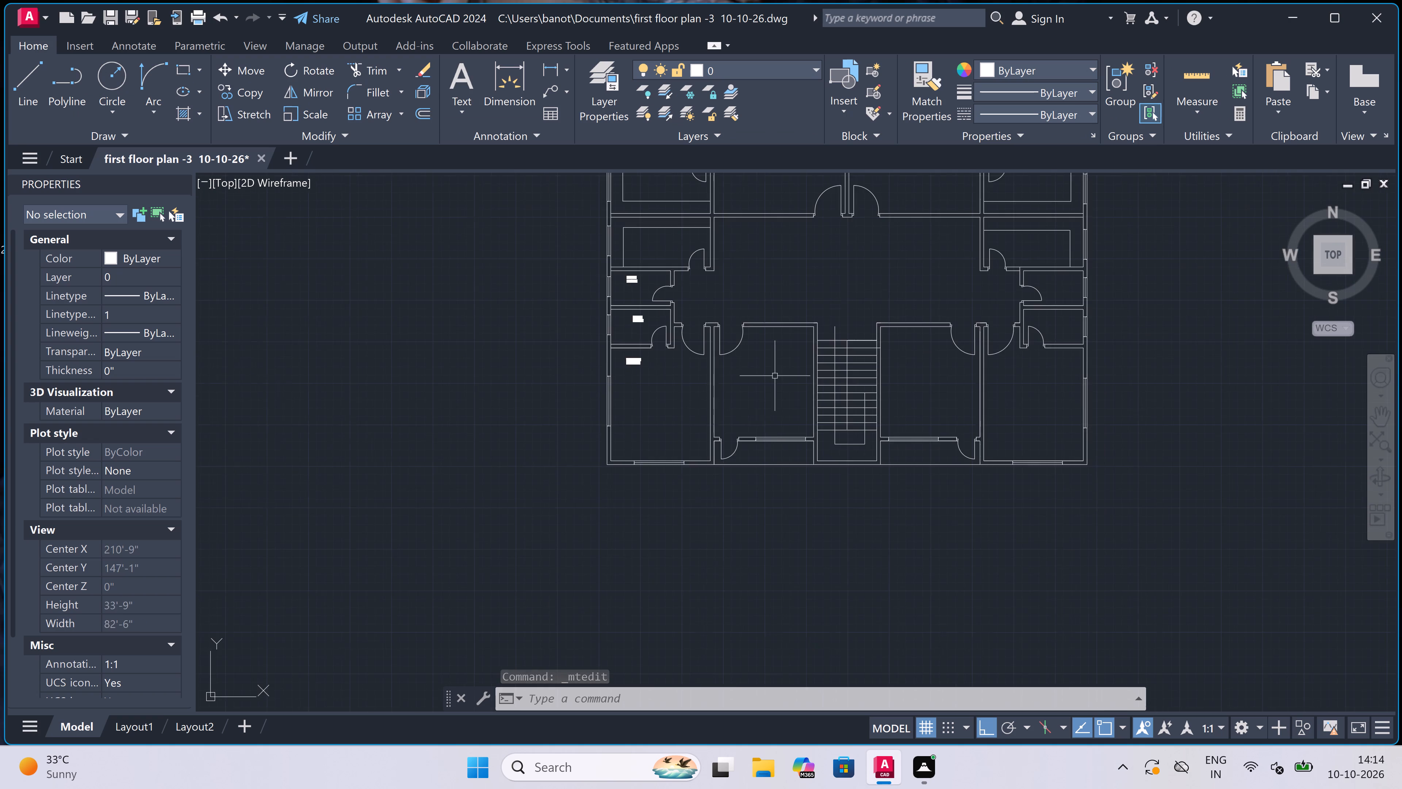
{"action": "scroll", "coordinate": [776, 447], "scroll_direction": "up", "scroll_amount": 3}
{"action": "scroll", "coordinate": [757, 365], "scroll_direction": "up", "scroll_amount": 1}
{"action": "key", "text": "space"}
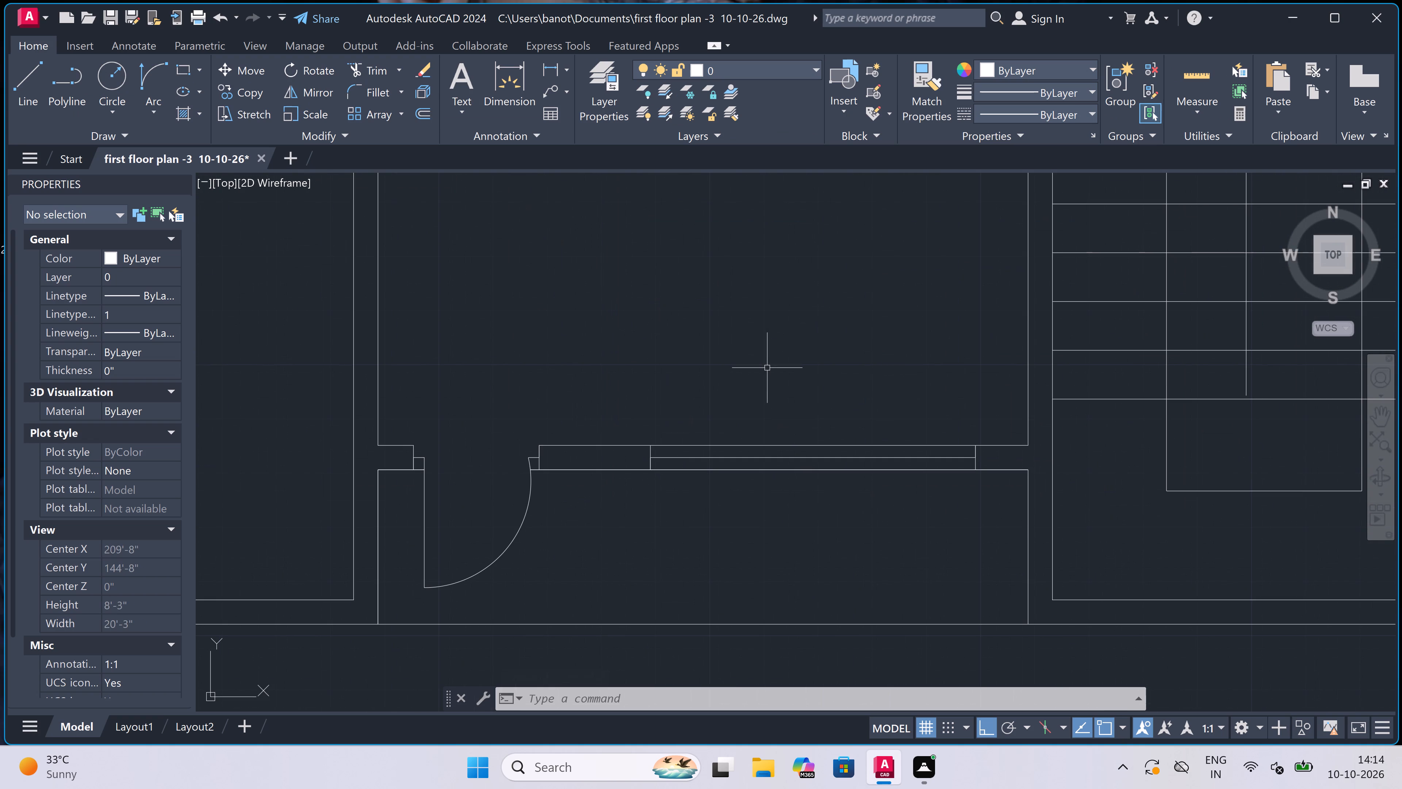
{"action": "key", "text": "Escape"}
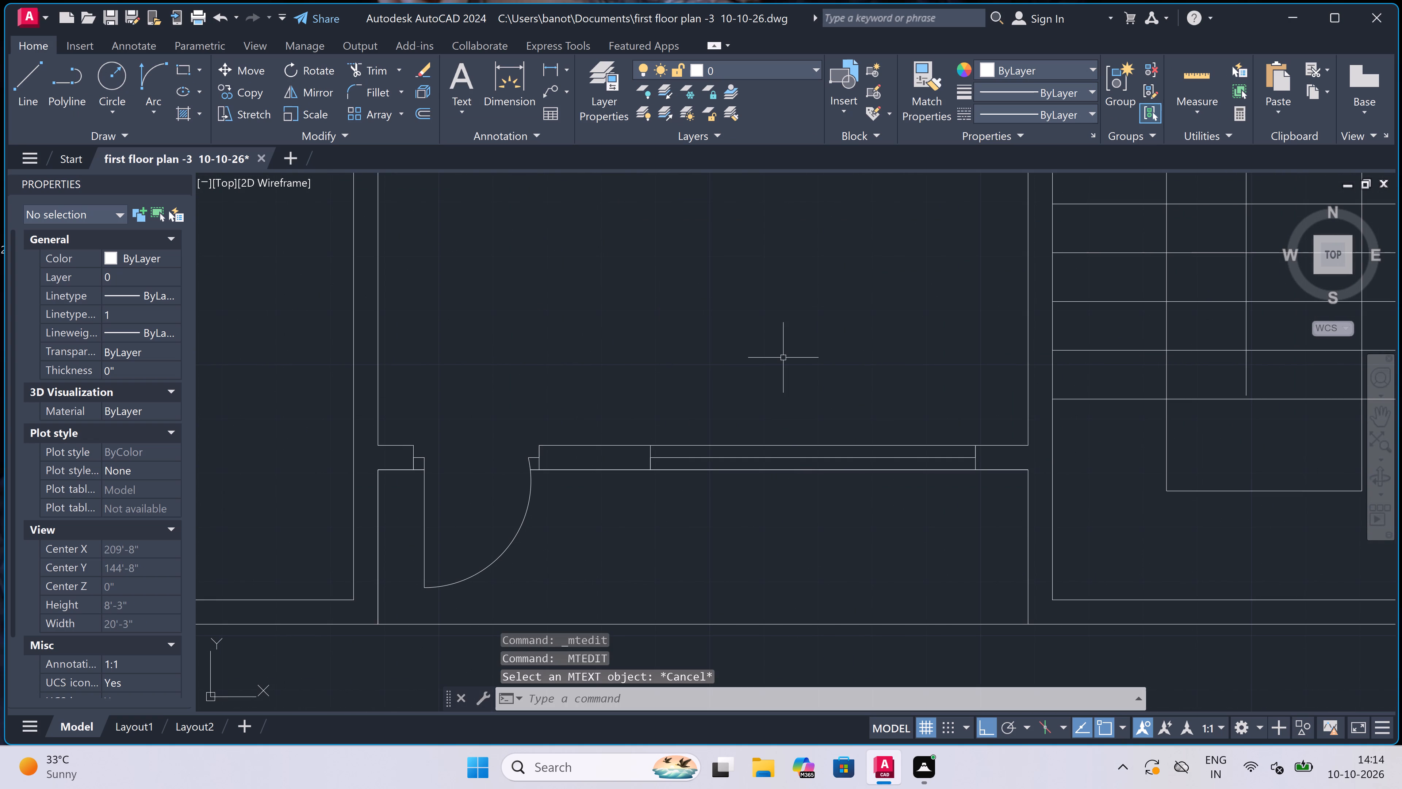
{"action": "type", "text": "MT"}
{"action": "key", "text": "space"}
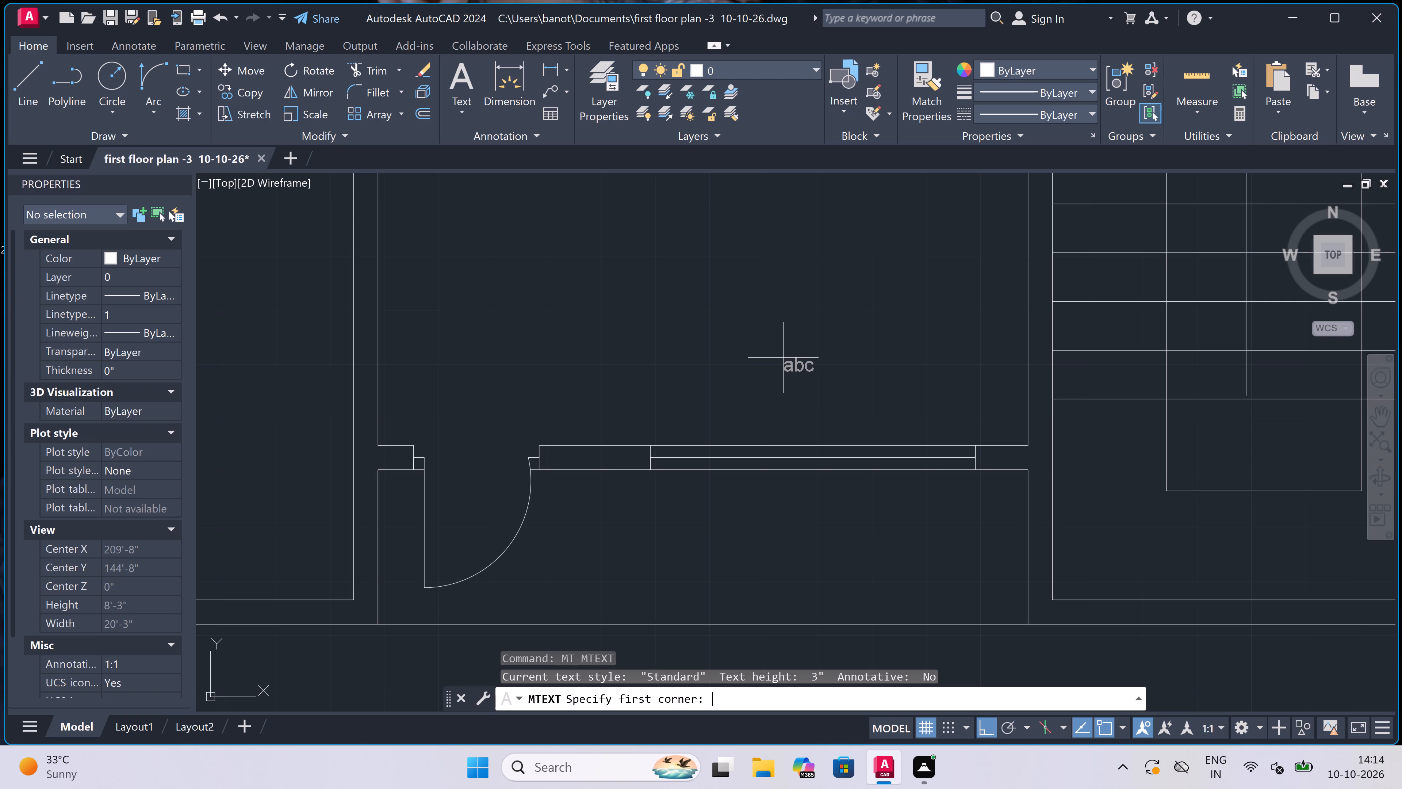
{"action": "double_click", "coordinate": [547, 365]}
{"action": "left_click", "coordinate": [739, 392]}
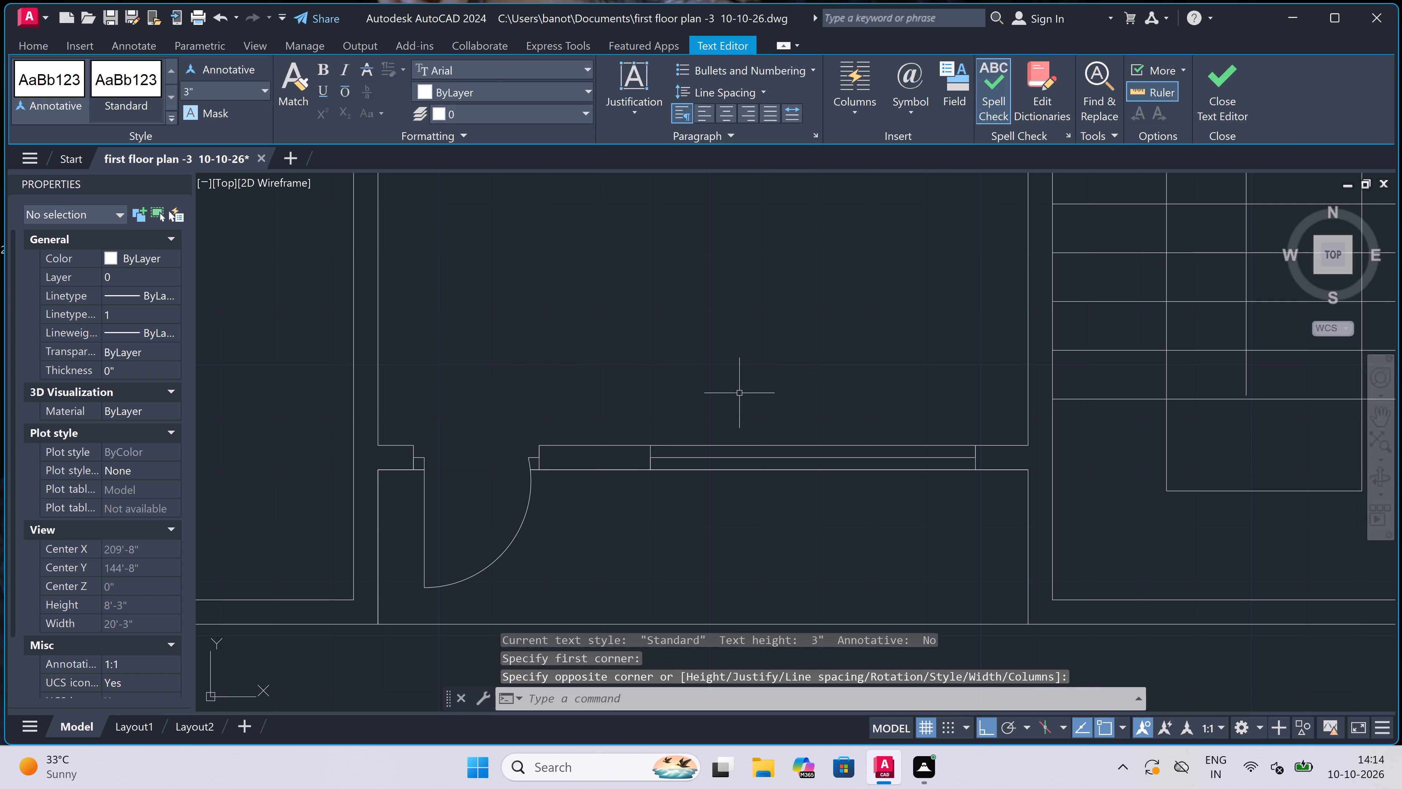
Add a two-line multiline text label reading BEDROOM and 10'0"x11'0" in the room directly left of the staircase.
{"action": "key", "text": "space"}
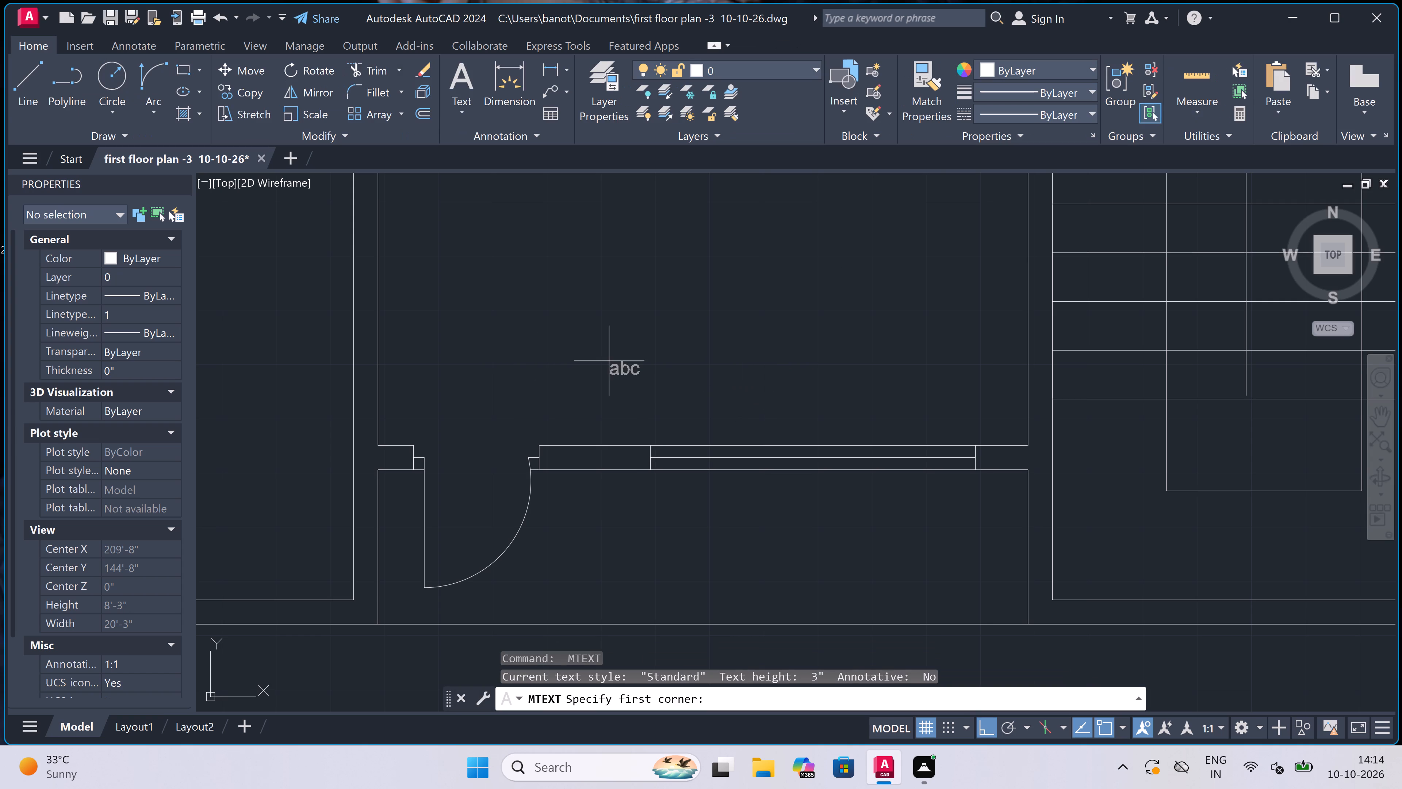
{"action": "left_click", "coordinate": [533, 319]}
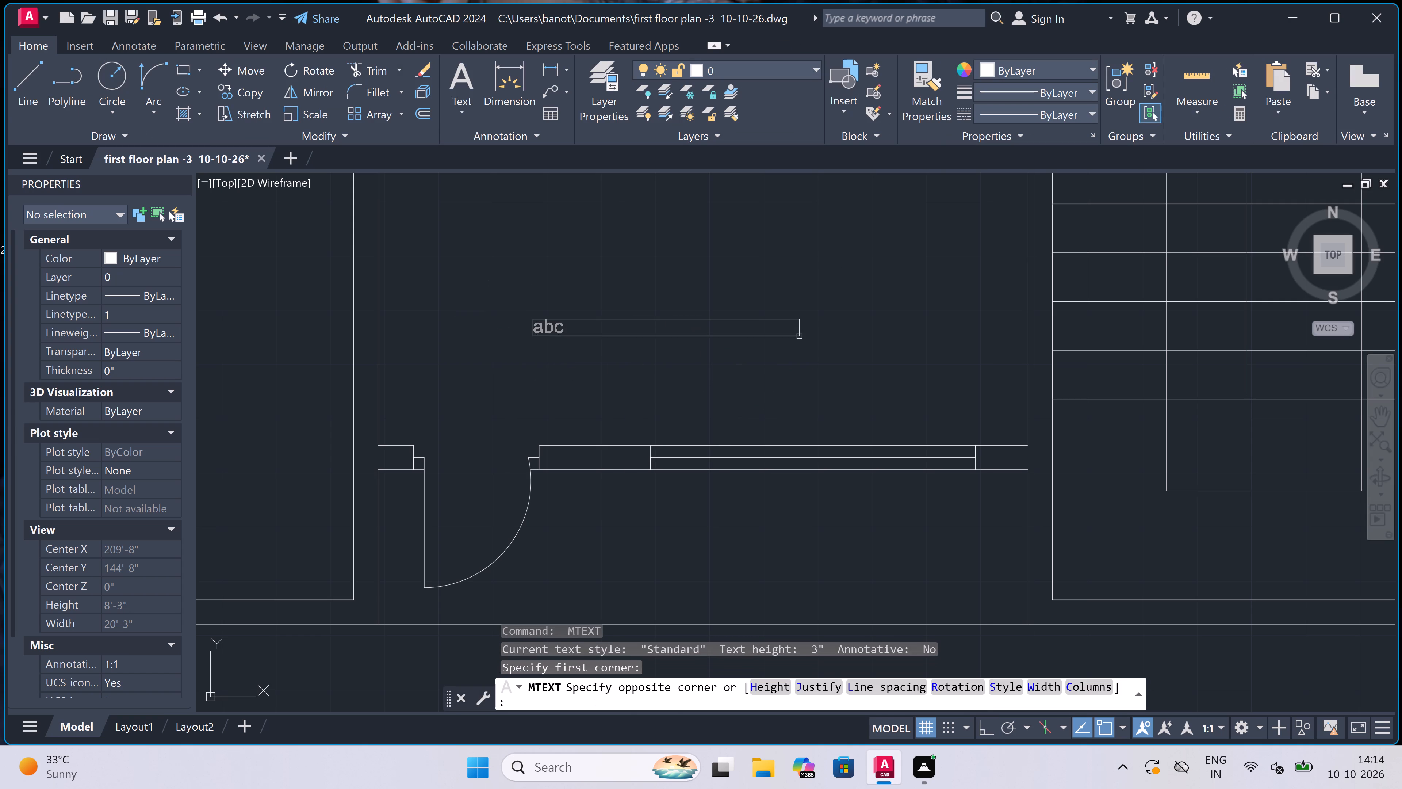
{"action": "double_click", "coordinate": [1154, 342]}
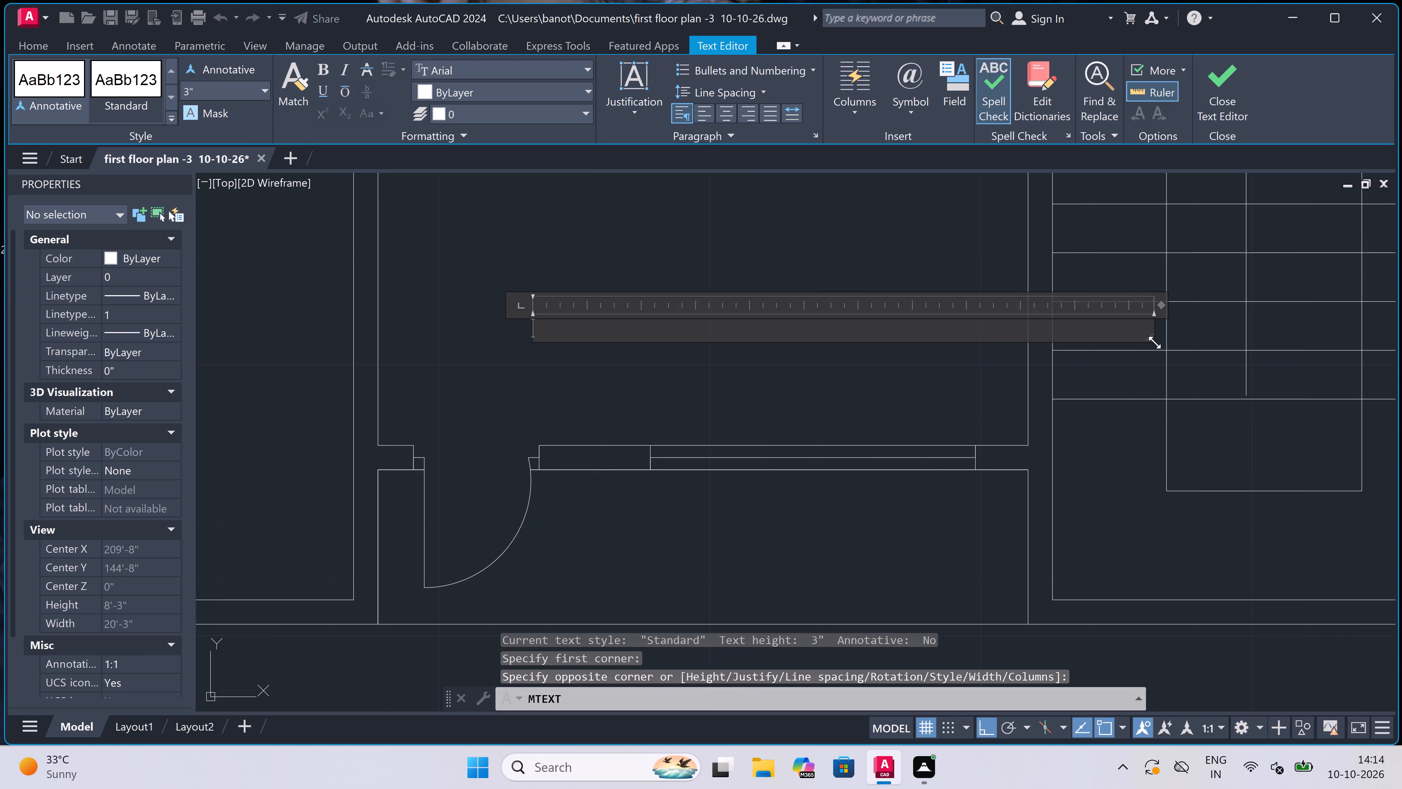
{"action": "type", "text": "BEDROOM"}
{"action": "key", "text": "Return"}
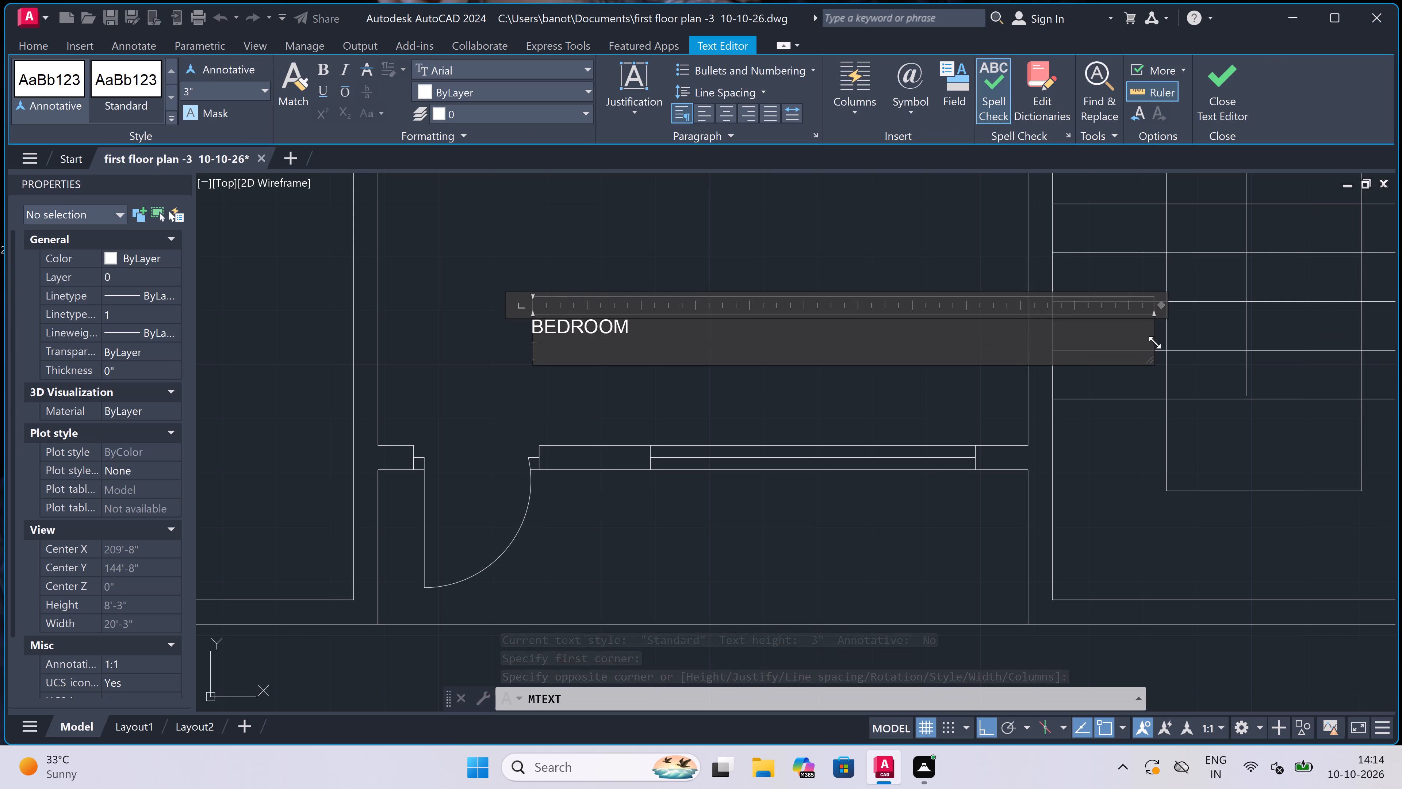
{"action": "key", "text": "1"}
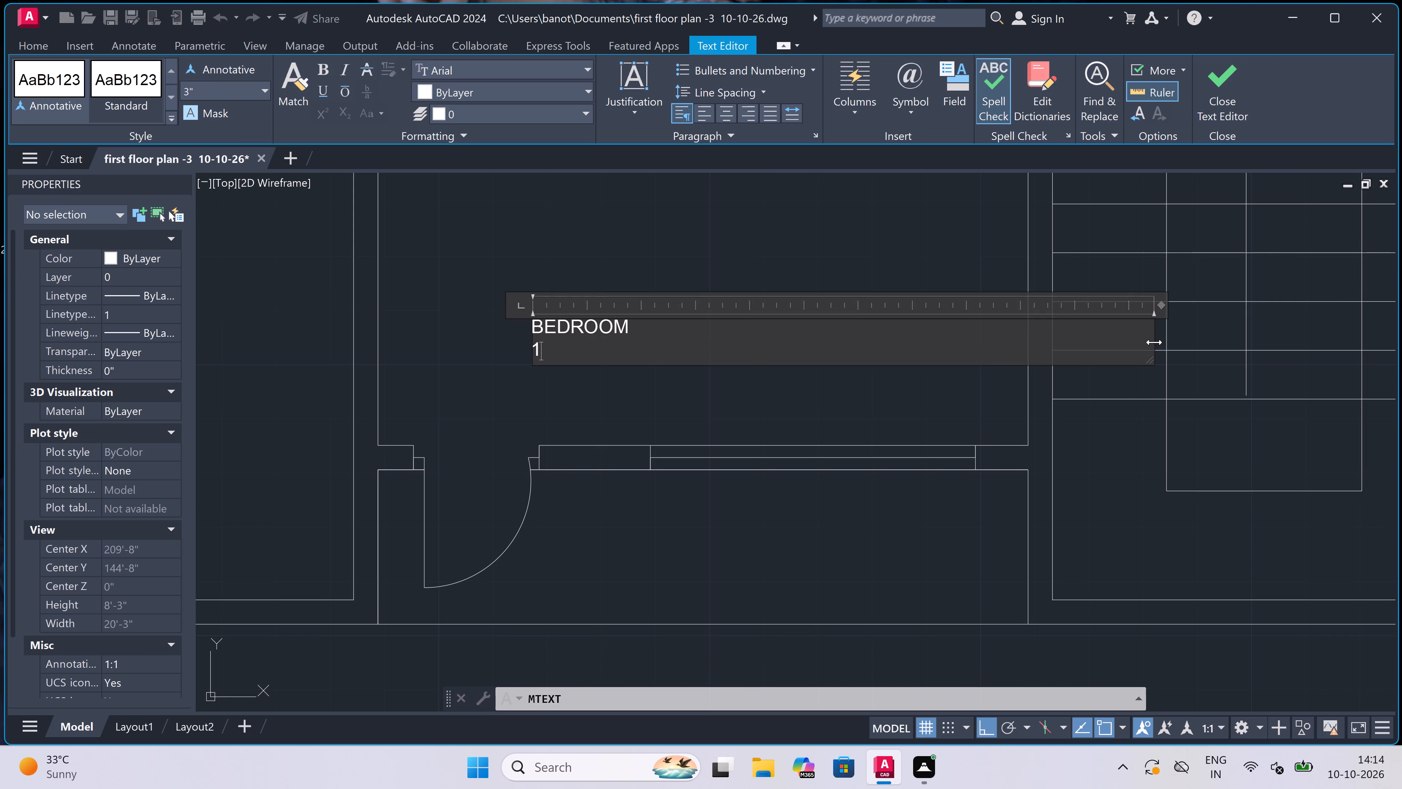
{"action": "type", "text": "0'0"}
{"action": "key", "text": "shift+quotedbl"}
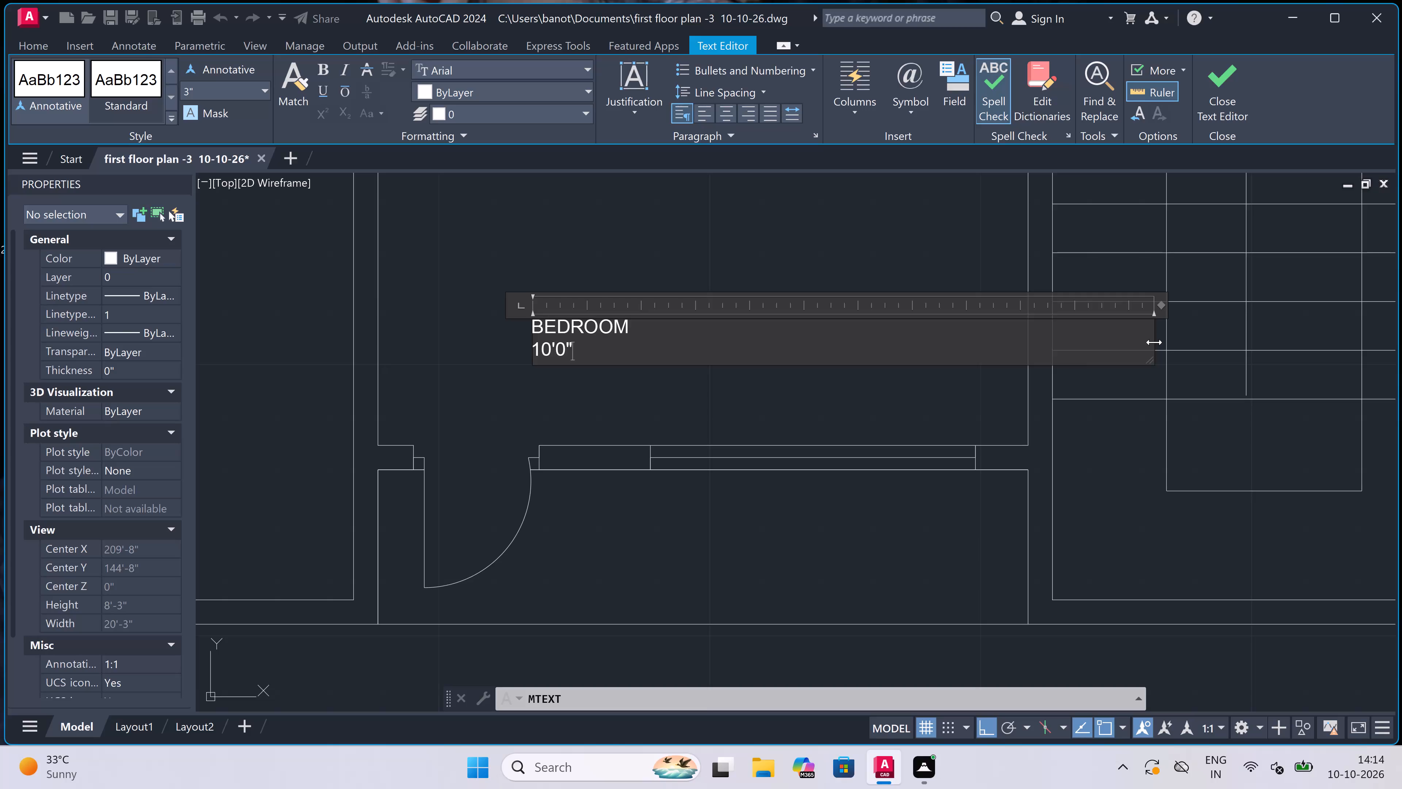
{"action": "key", "text": "x"}
{"action": "type", "text": "11"}
{"action": "type", "text": "'0\""}
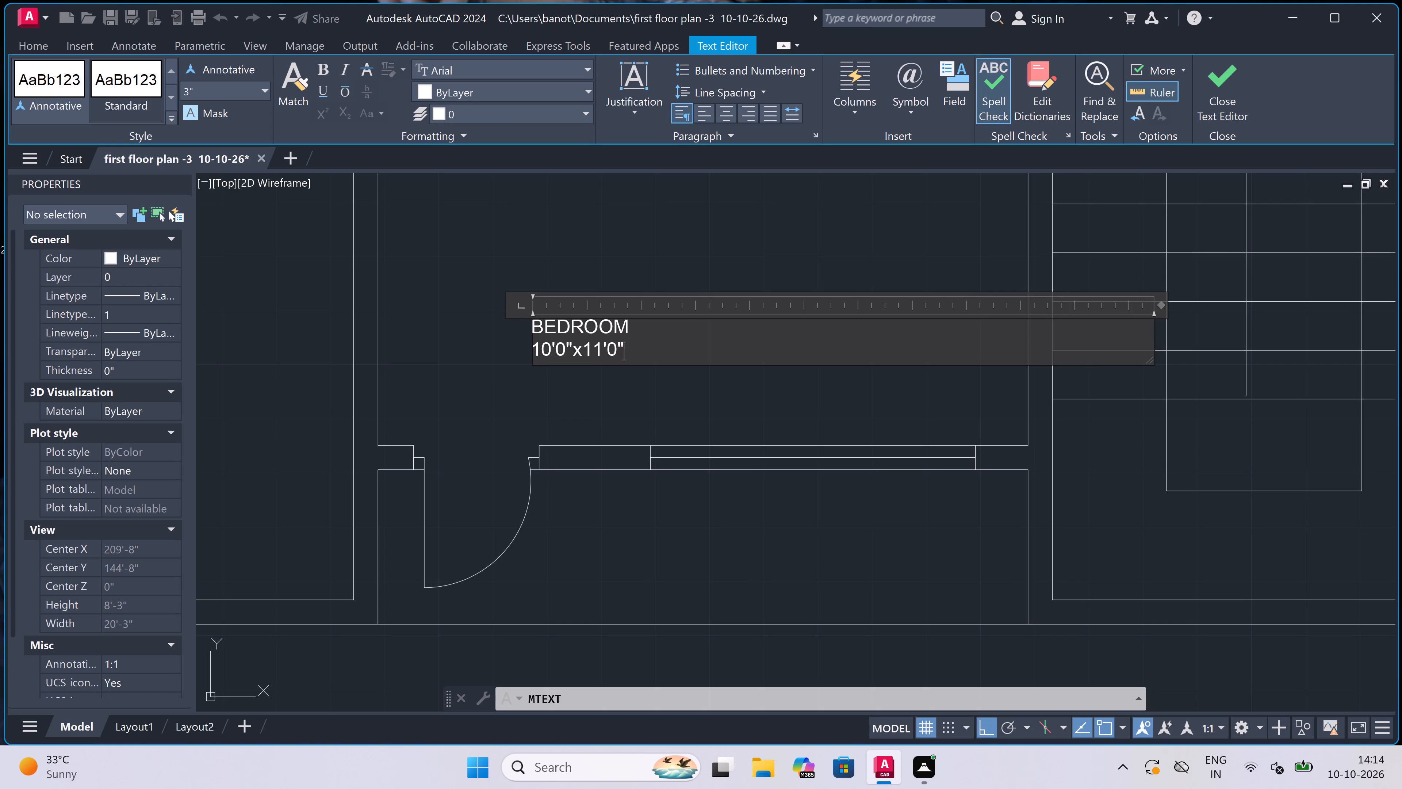
{"action": "left_click", "coordinate": [787, 396]}
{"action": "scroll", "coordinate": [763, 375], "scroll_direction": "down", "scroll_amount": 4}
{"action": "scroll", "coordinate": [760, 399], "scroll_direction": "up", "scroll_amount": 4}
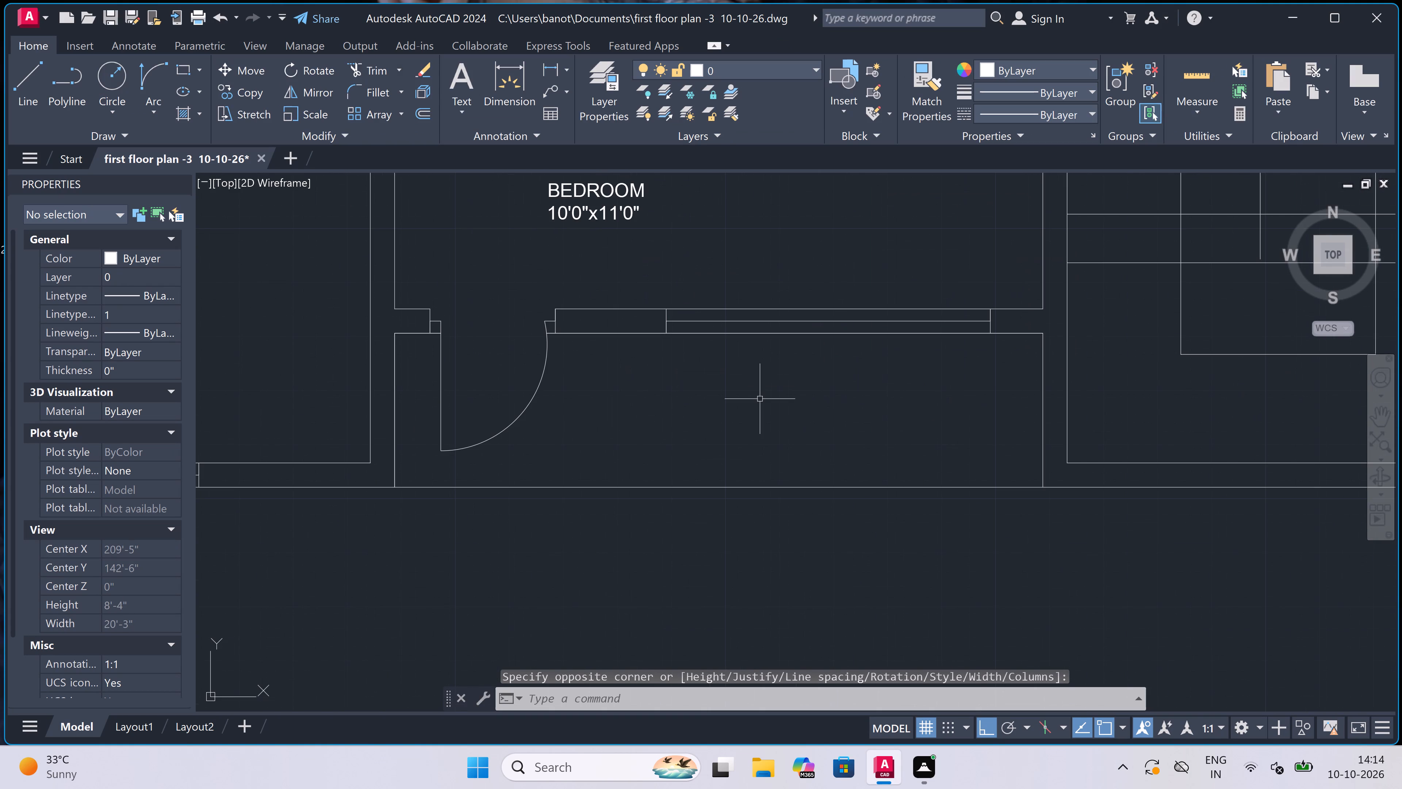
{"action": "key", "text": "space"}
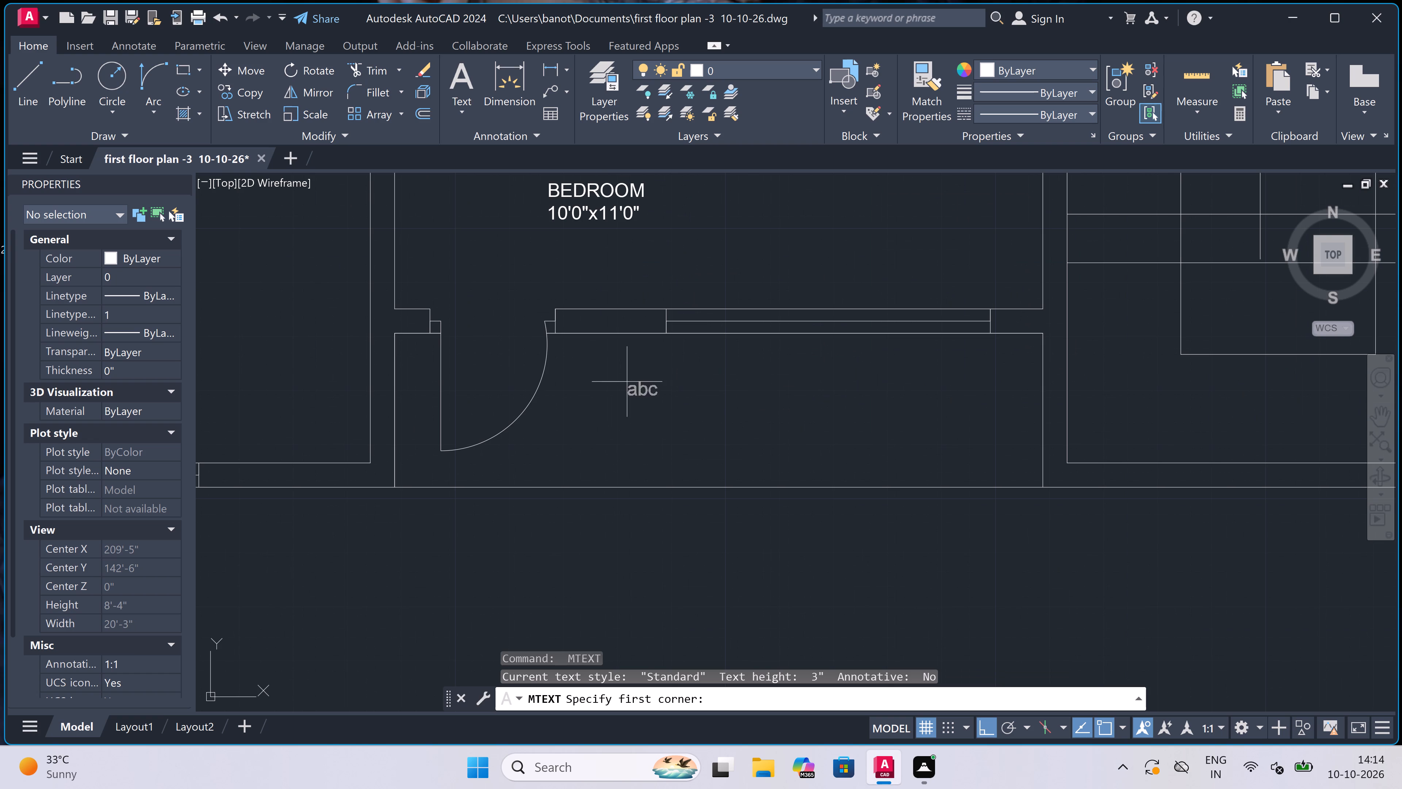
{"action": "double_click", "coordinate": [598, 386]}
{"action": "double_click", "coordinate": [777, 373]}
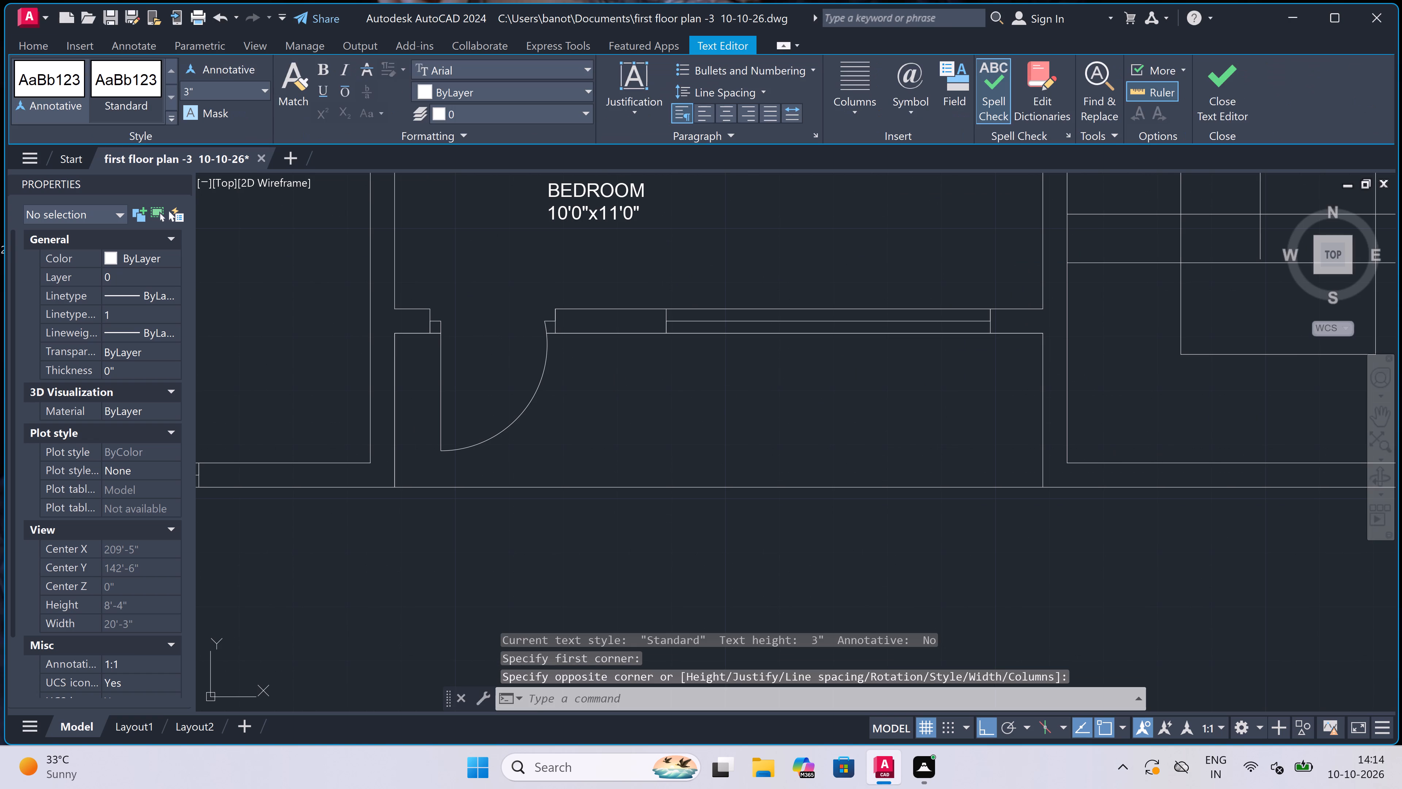
Add a multiline text label reading VERANDAH in the narrow space below the 10'0"x11'0" bedroom, beside the door swing.
{"action": "key", "text": "space"}
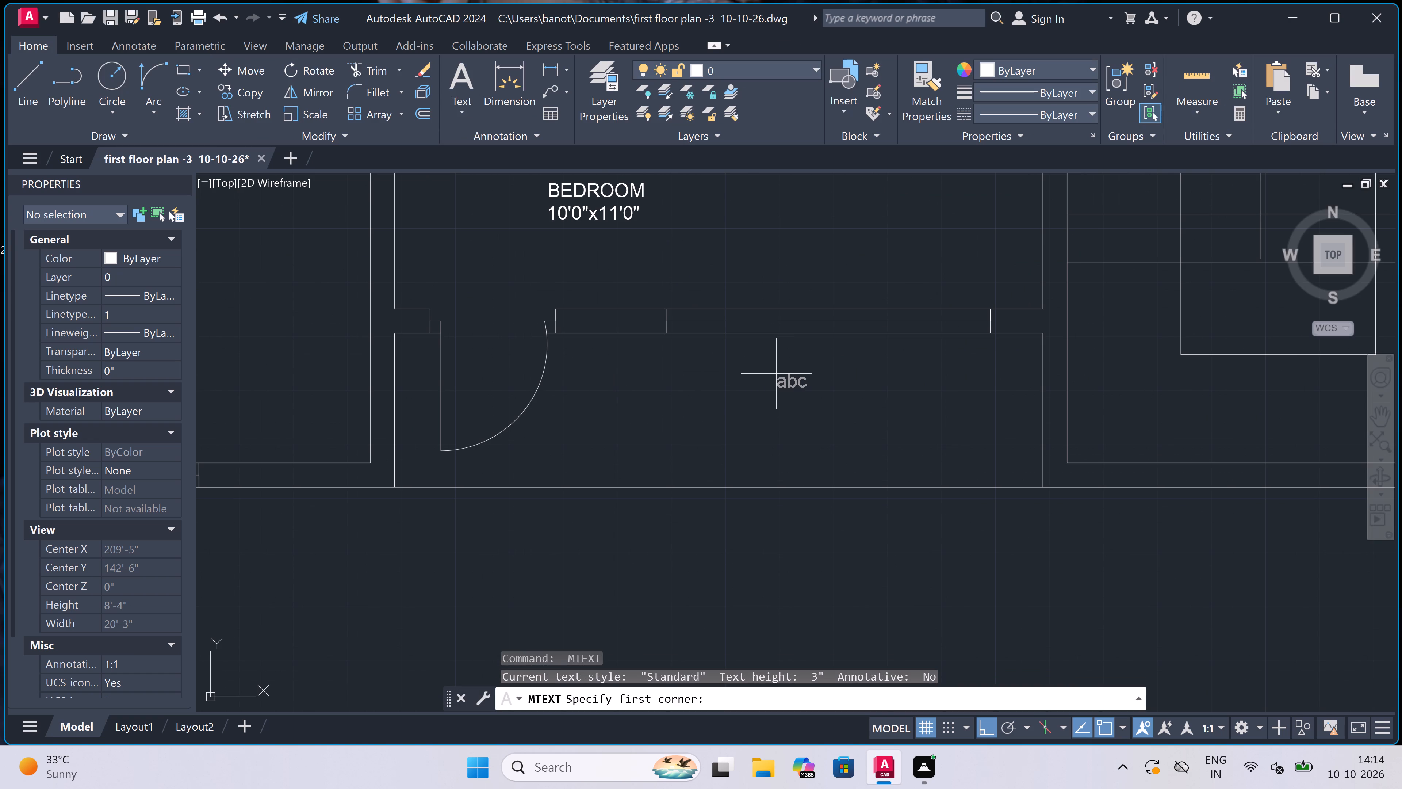
{"action": "left_click", "coordinate": [556, 422]}
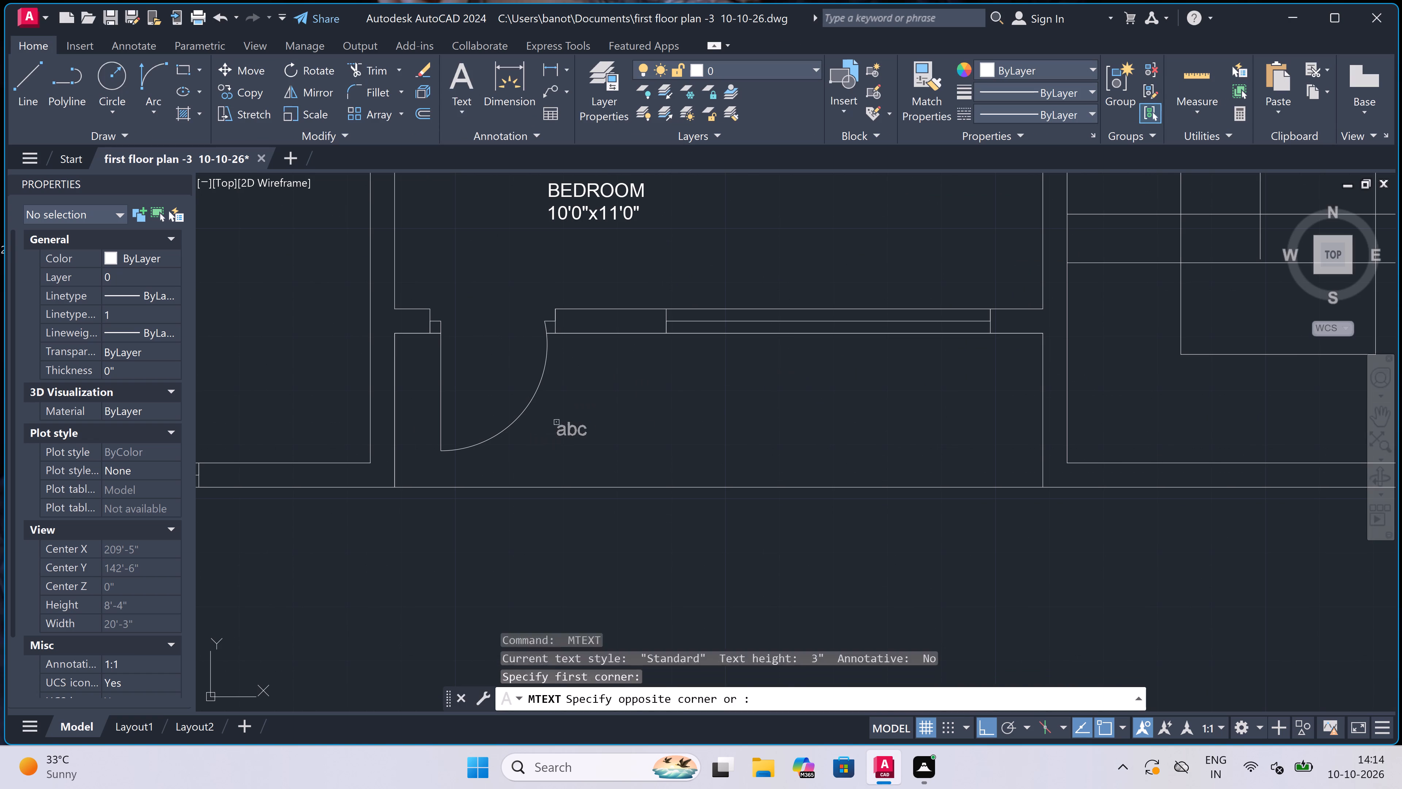
{"action": "left_click", "coordinate": [1139, 453]}
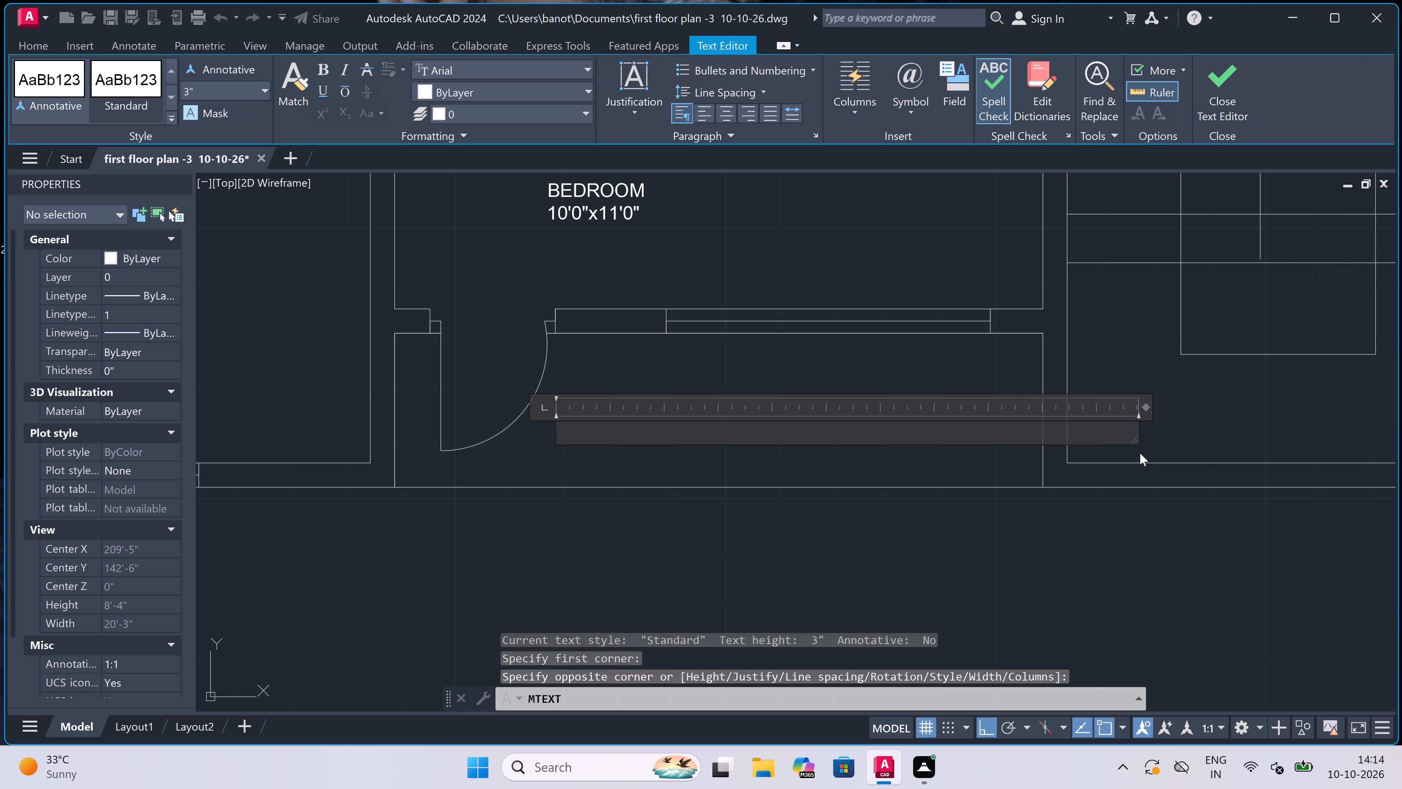
{"action": "type", "text": "VERAND"}
{"action": "type", "text": "AH"}
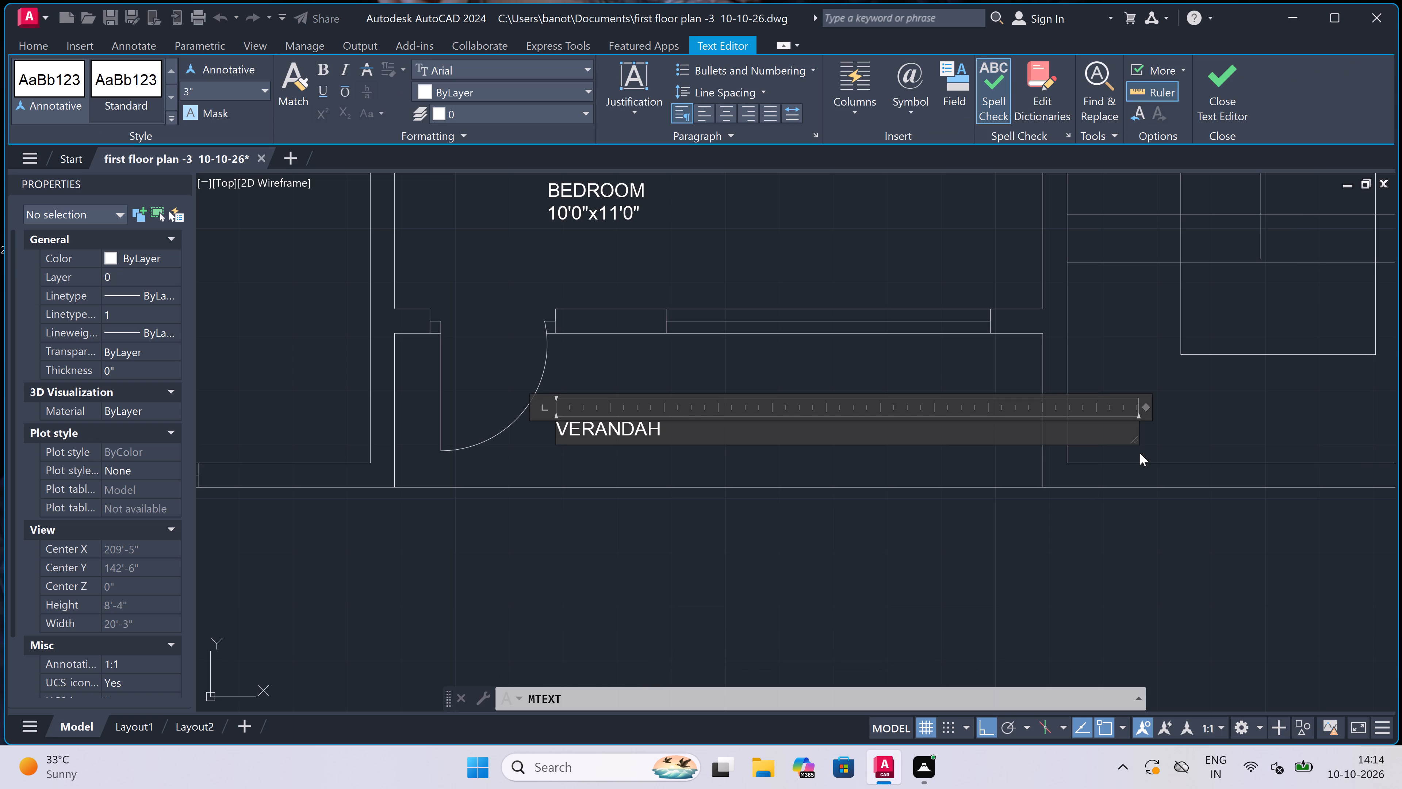
{"action": "double_click", "coordinate": [579, 523]}
Add a multiline text label reading MAIN ENTRY at the foot of the staircase, below the landing outline.
{"action": "scroll", "coordinate": [585, 484], "scroll_direction": "down", "scroll_amount": 6}
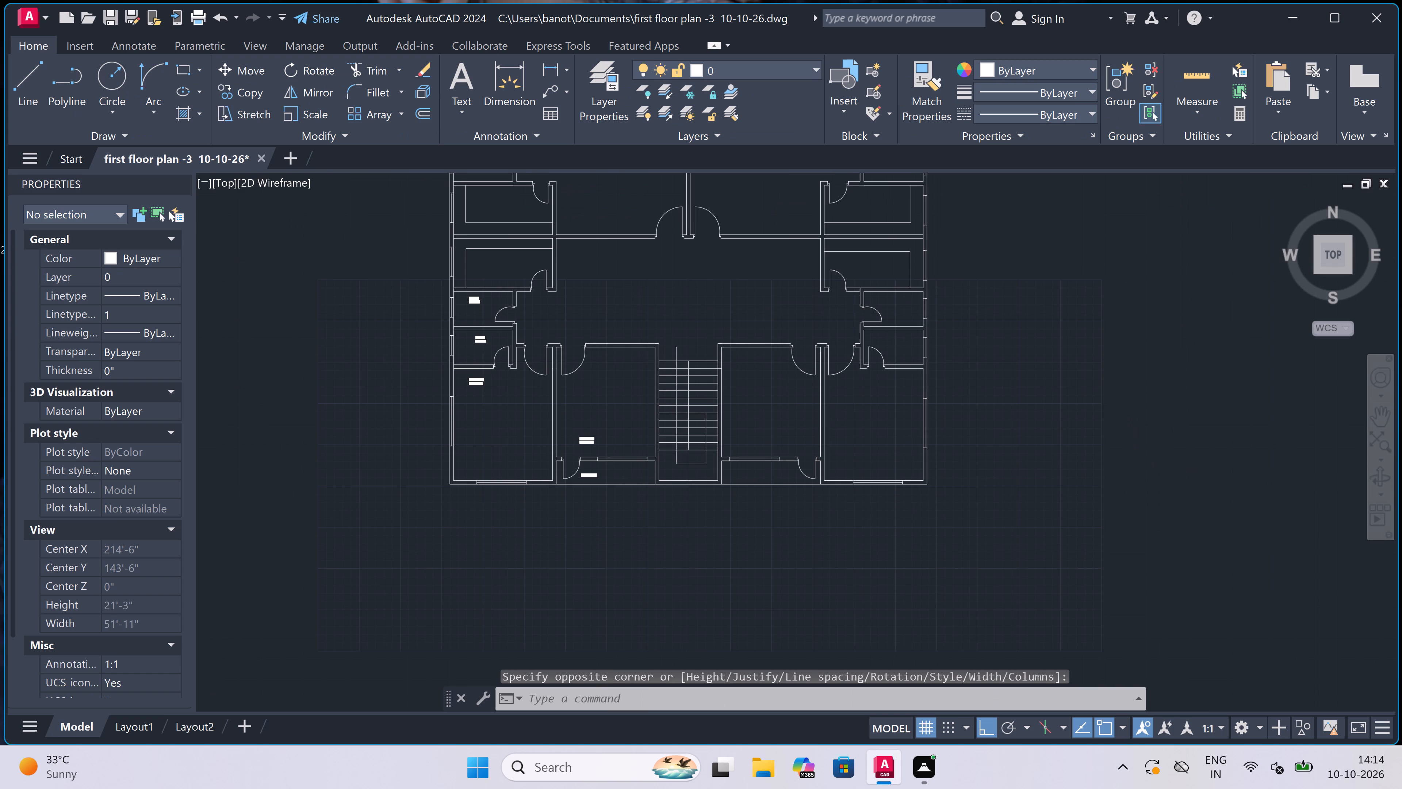
{"action": "scroll", "coordinate": [693, 480], "scroll_direction": "up", "scroll_amount": 3}
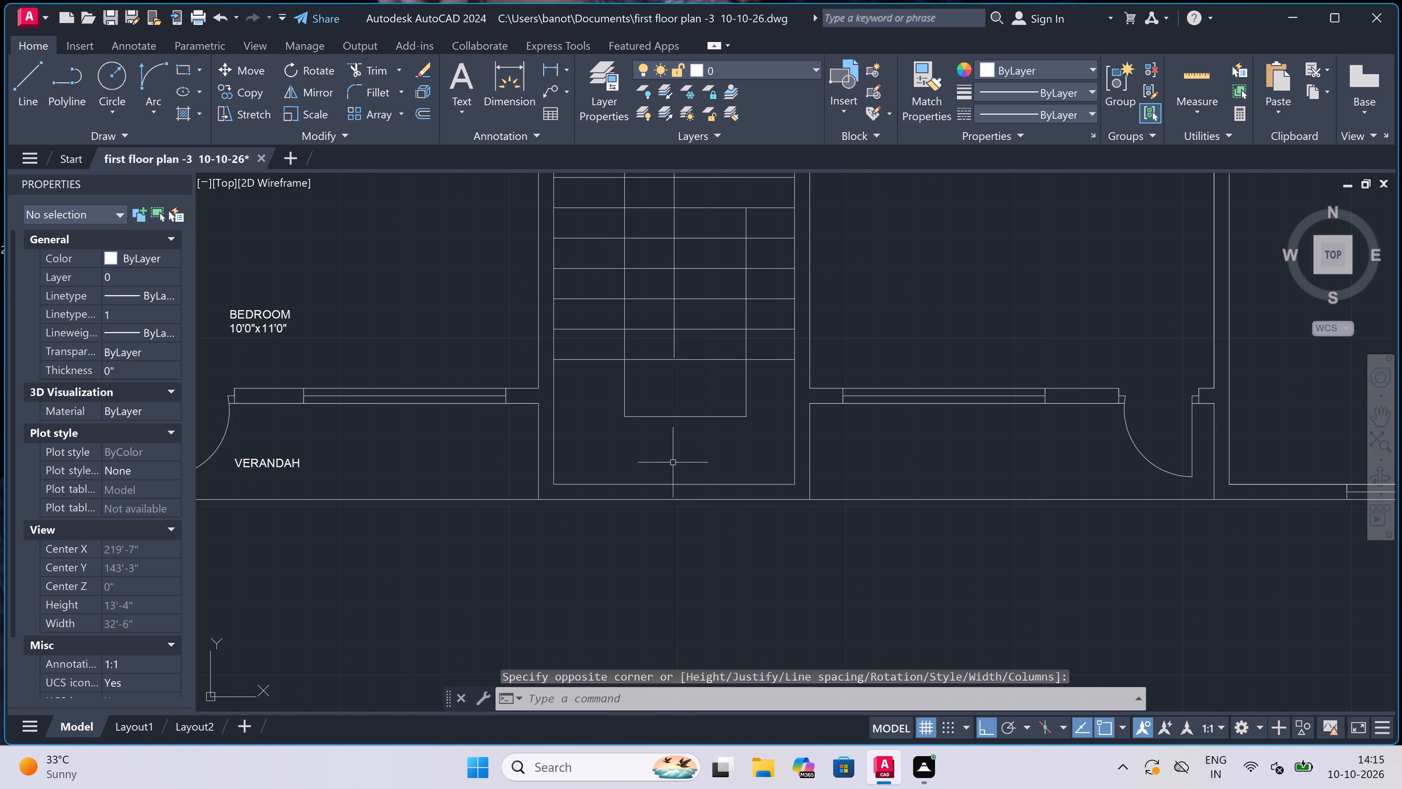
{"action": "key", "text": "space"}
{"action": "scroll", "coordinate": [562, 423], "scroll_direction": "up", "scroll_amount": 1}
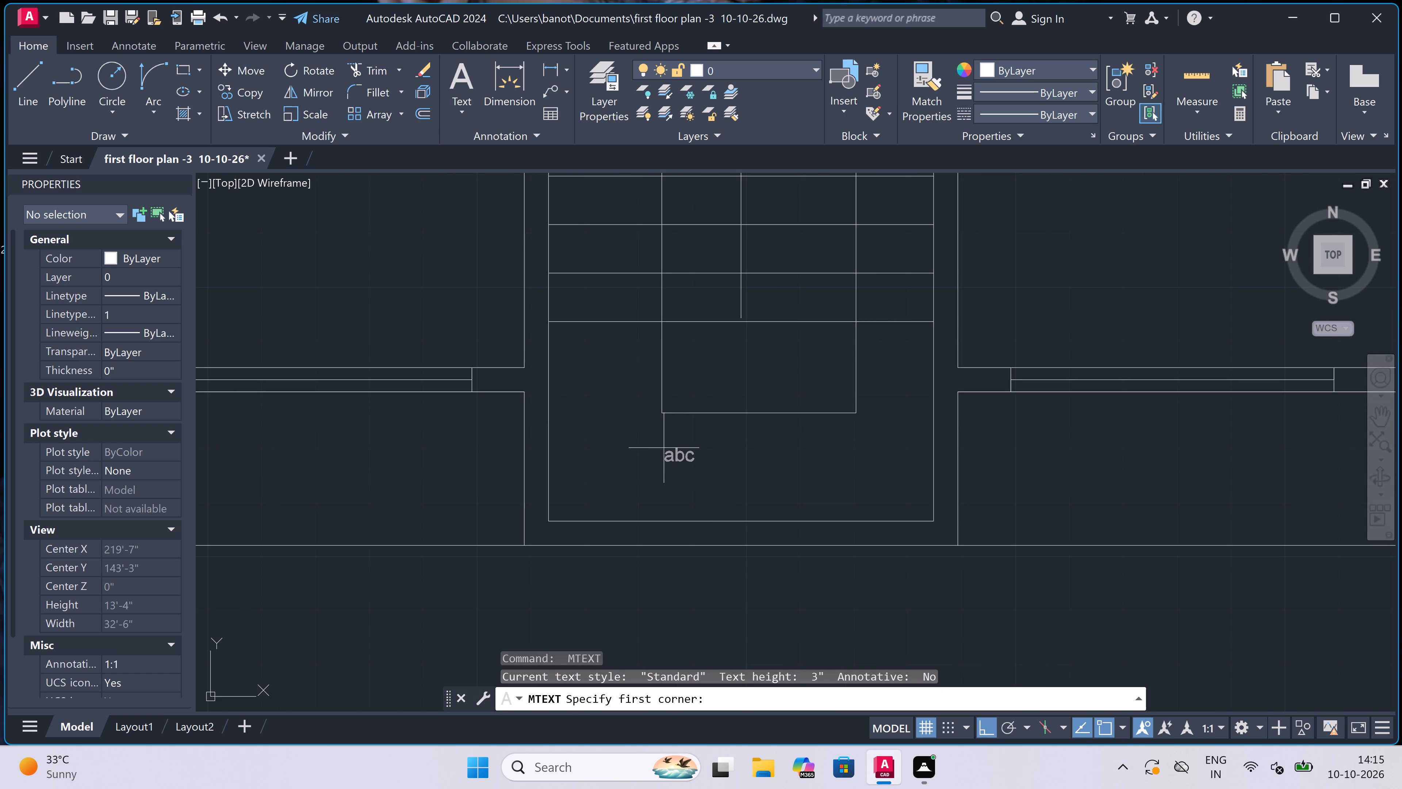
{"action": "left_click", "coordinate": [602, 469]}
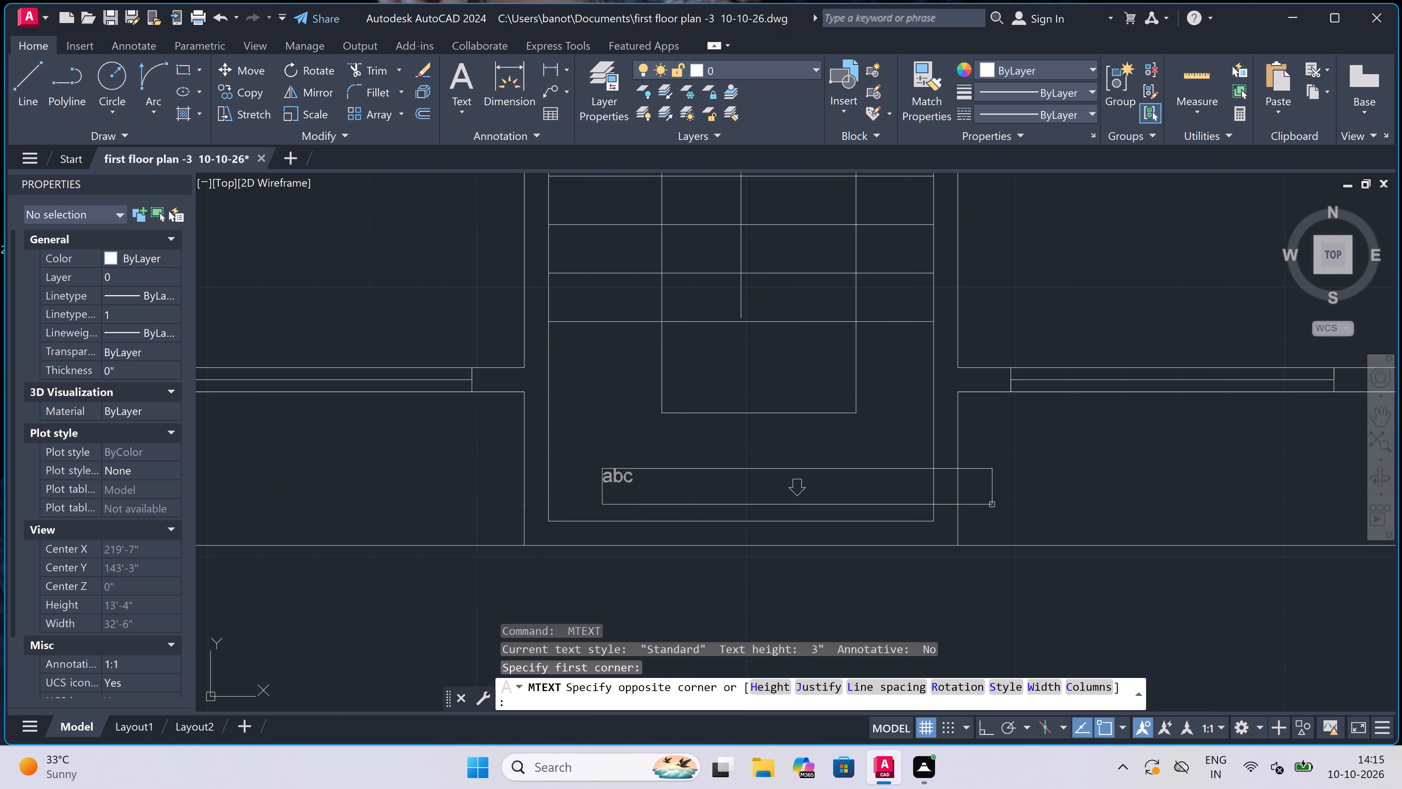
{"action": "left_click", "coordinate": [1123, 503]}
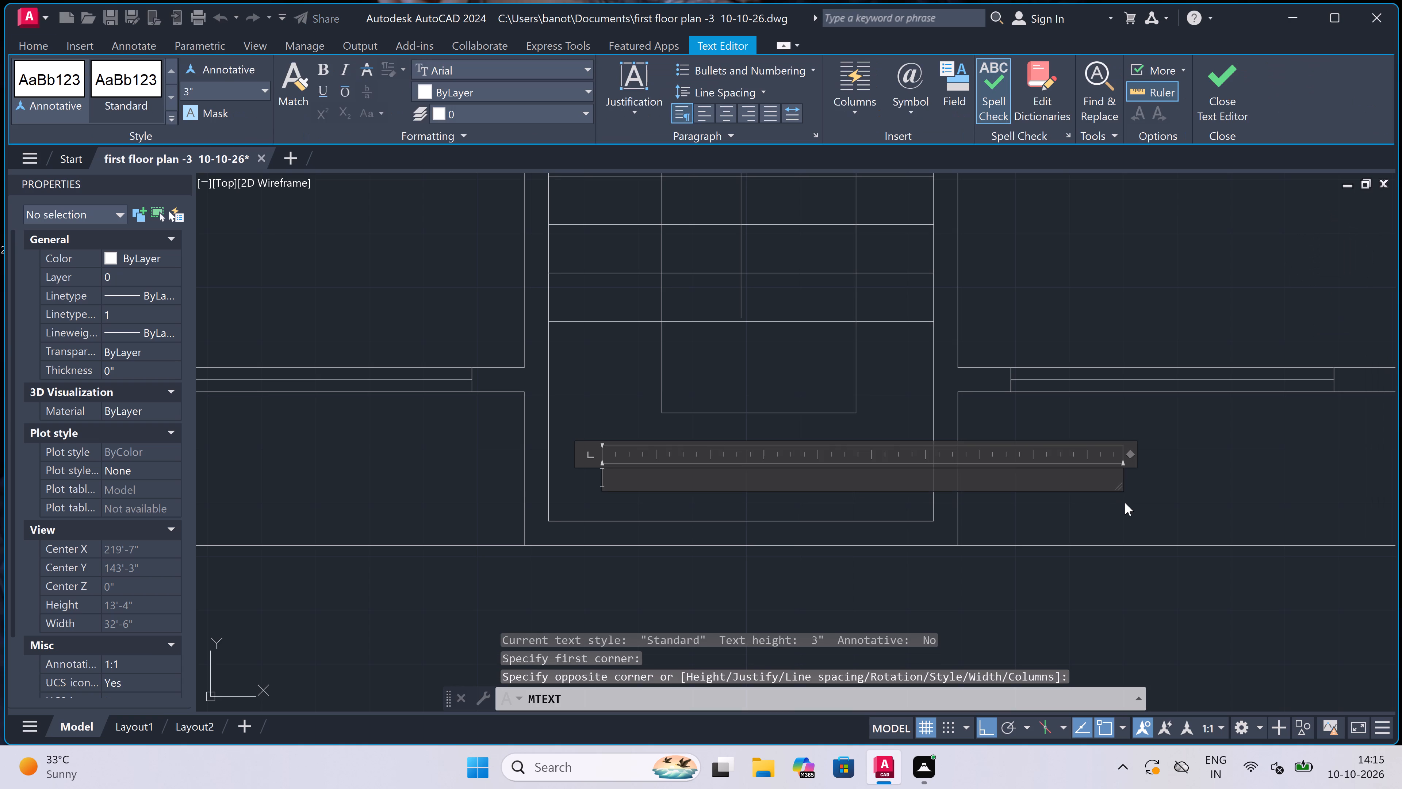
{"action": "type", "text": "MAIN"}
{"action": "key", "text": "space"}
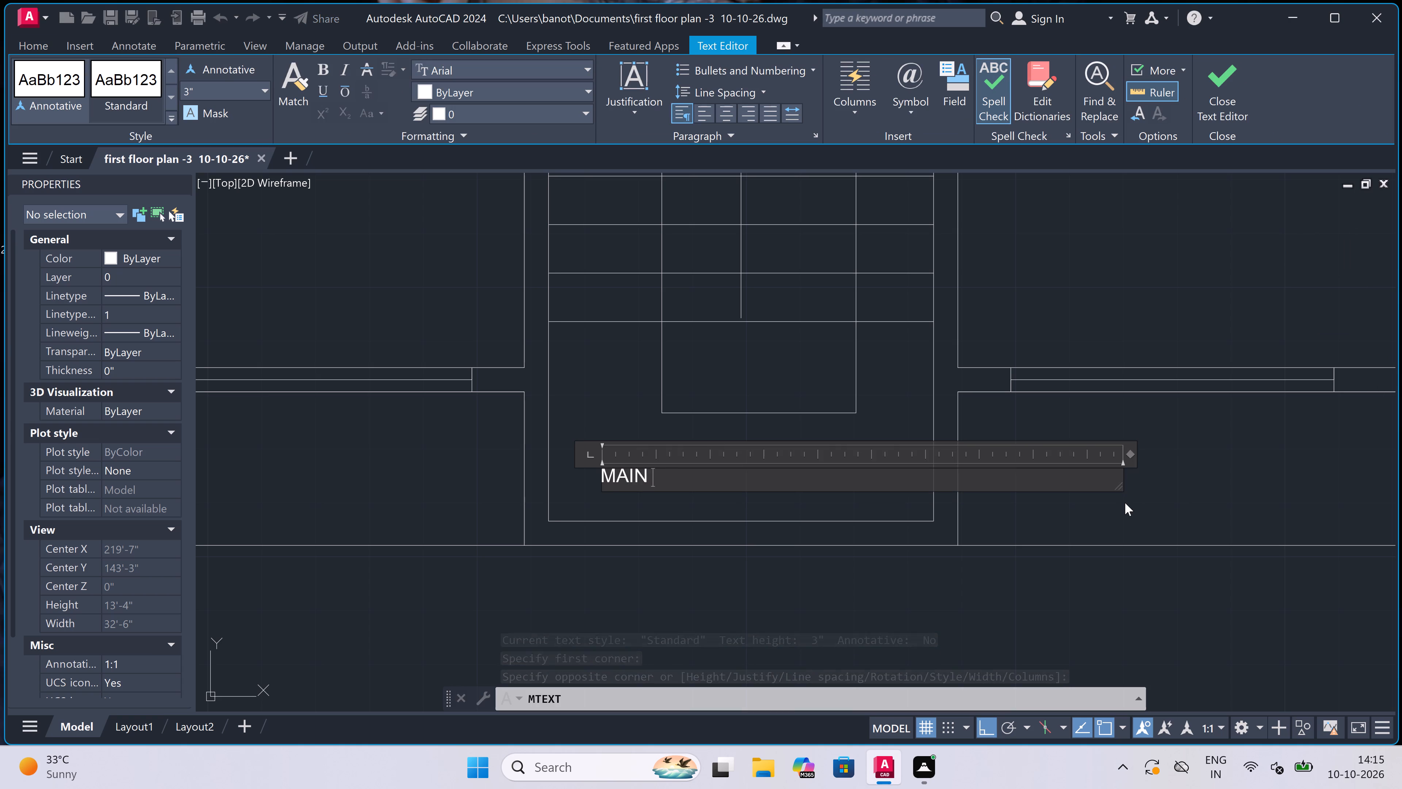
{"action": "type", "text": "ENTRY"}
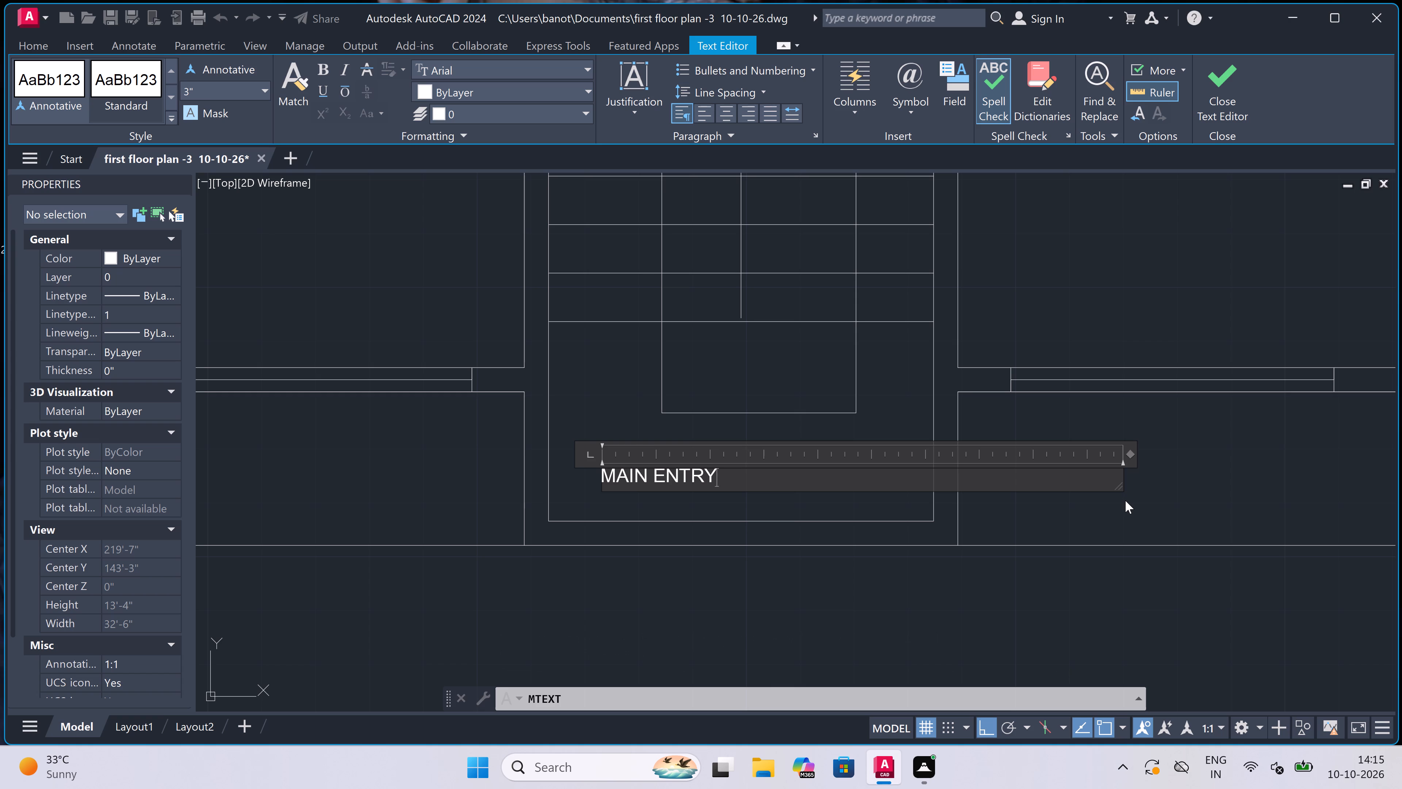
{"action": "double_click", "coordinate": [583, 409]}
Add a multiline text label reading VERANDAH in the narrow space directly right of the main entry, beside the door swing.
{"action": "scroll", "coordinate": [584, 409], "scroll_direction": "down", "scroll_amount": 5}
{"action": "scroll", "coordinate": [706, 390], "scroll_direction": "up", "scroll_amount": 1}
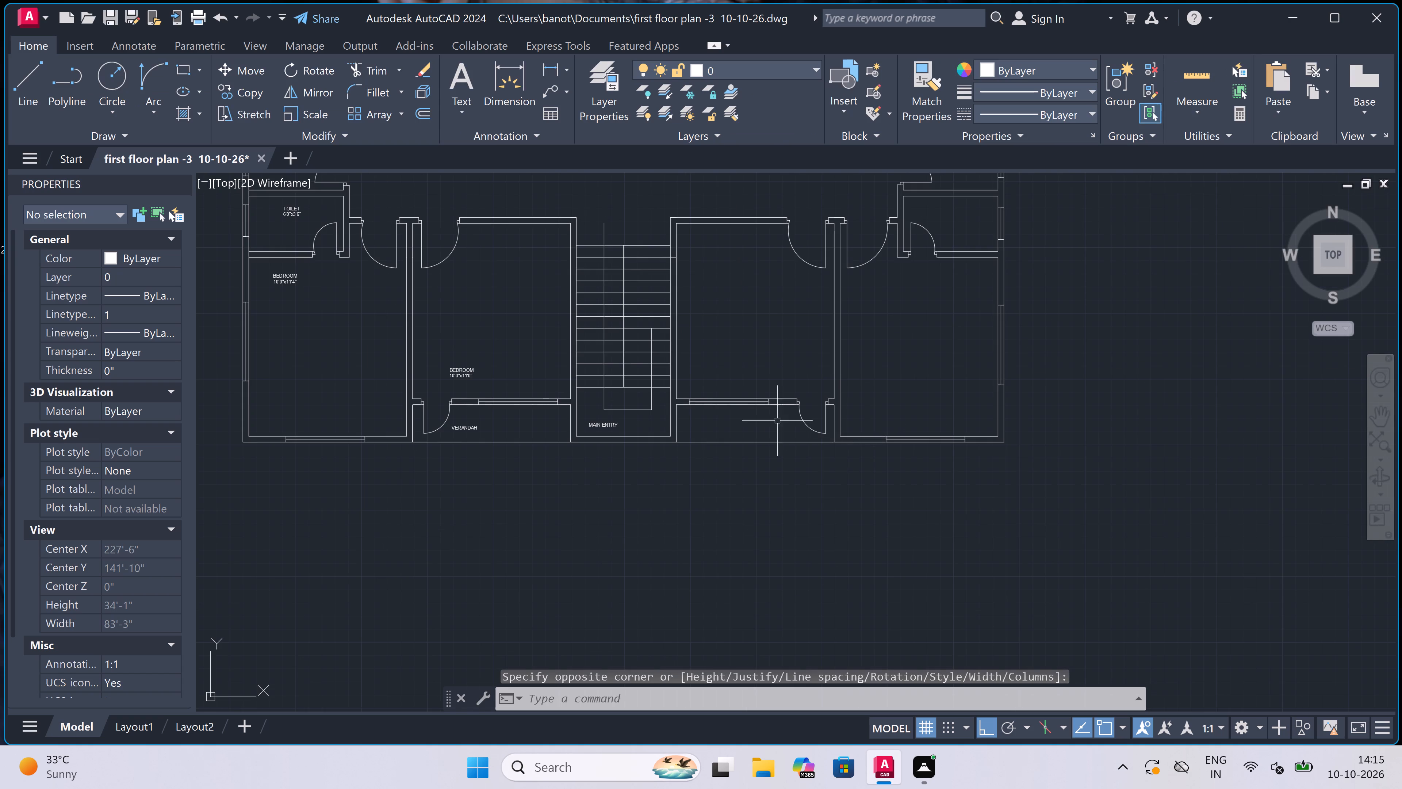
{"action": "scroll", "coordinate": [706, 390], "scroll_direction": "up", "scroll_amount": 2}
{"action": "key", "text": "space"}
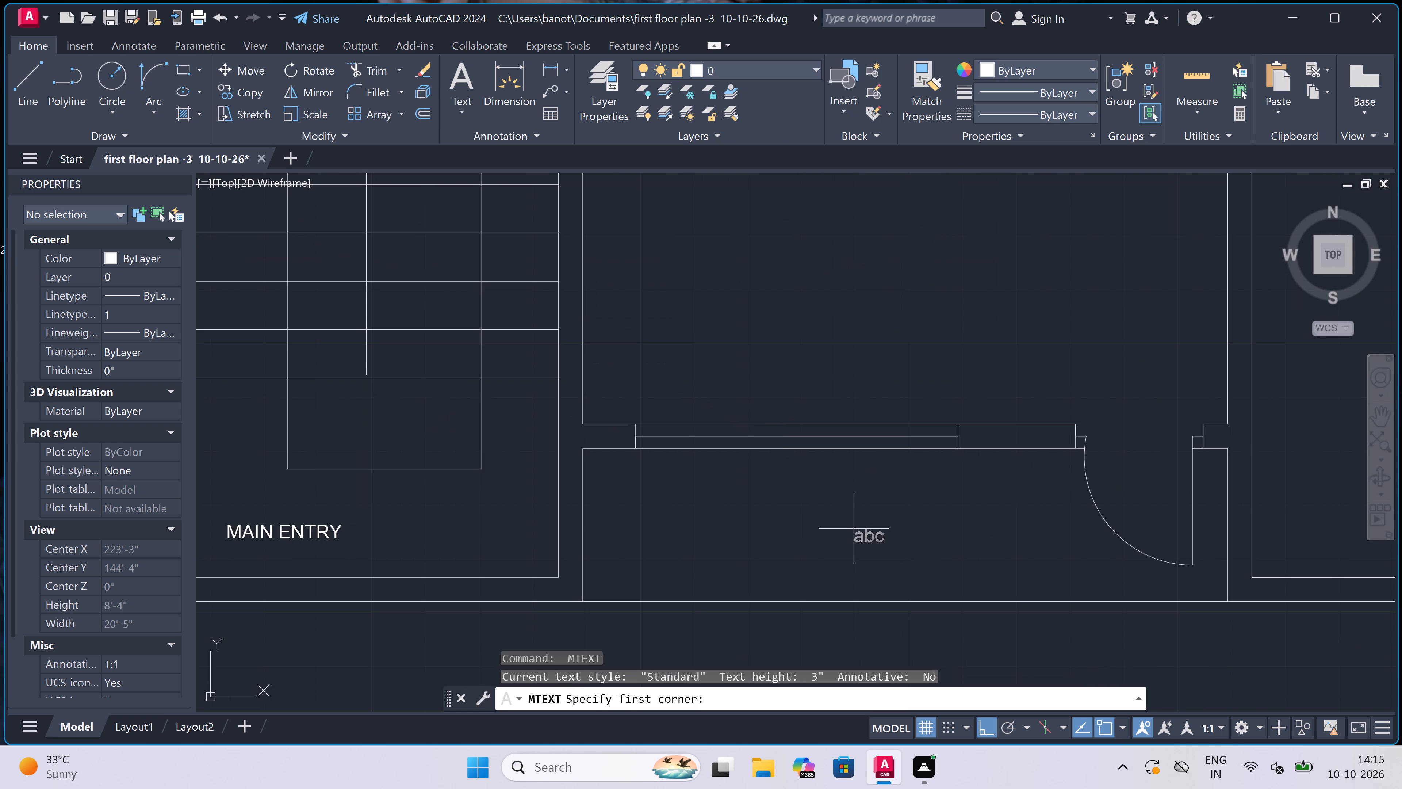
{"action": "left_click", "coordinate": [667, 527]}
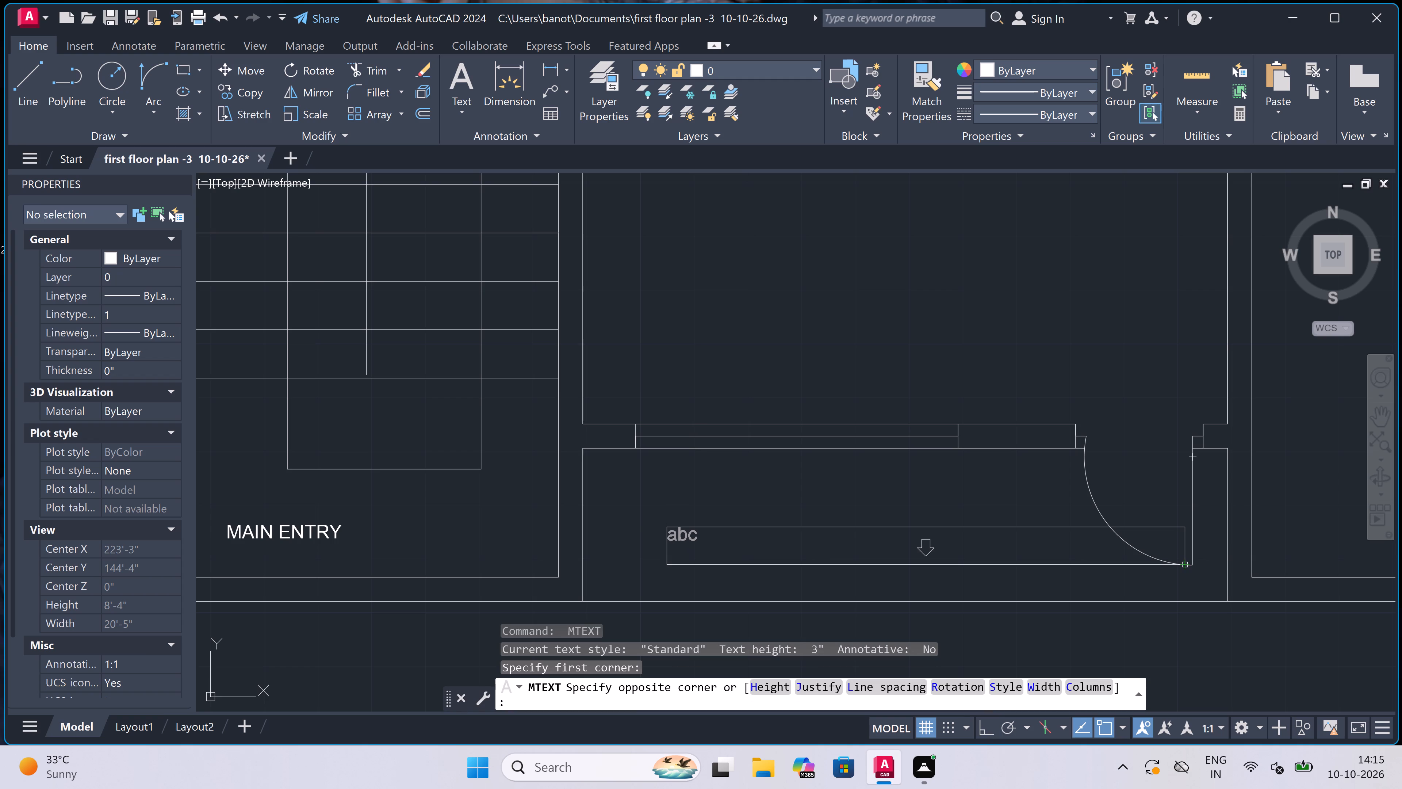
{"action": "left_click", "coordinate": [1401, 561]}
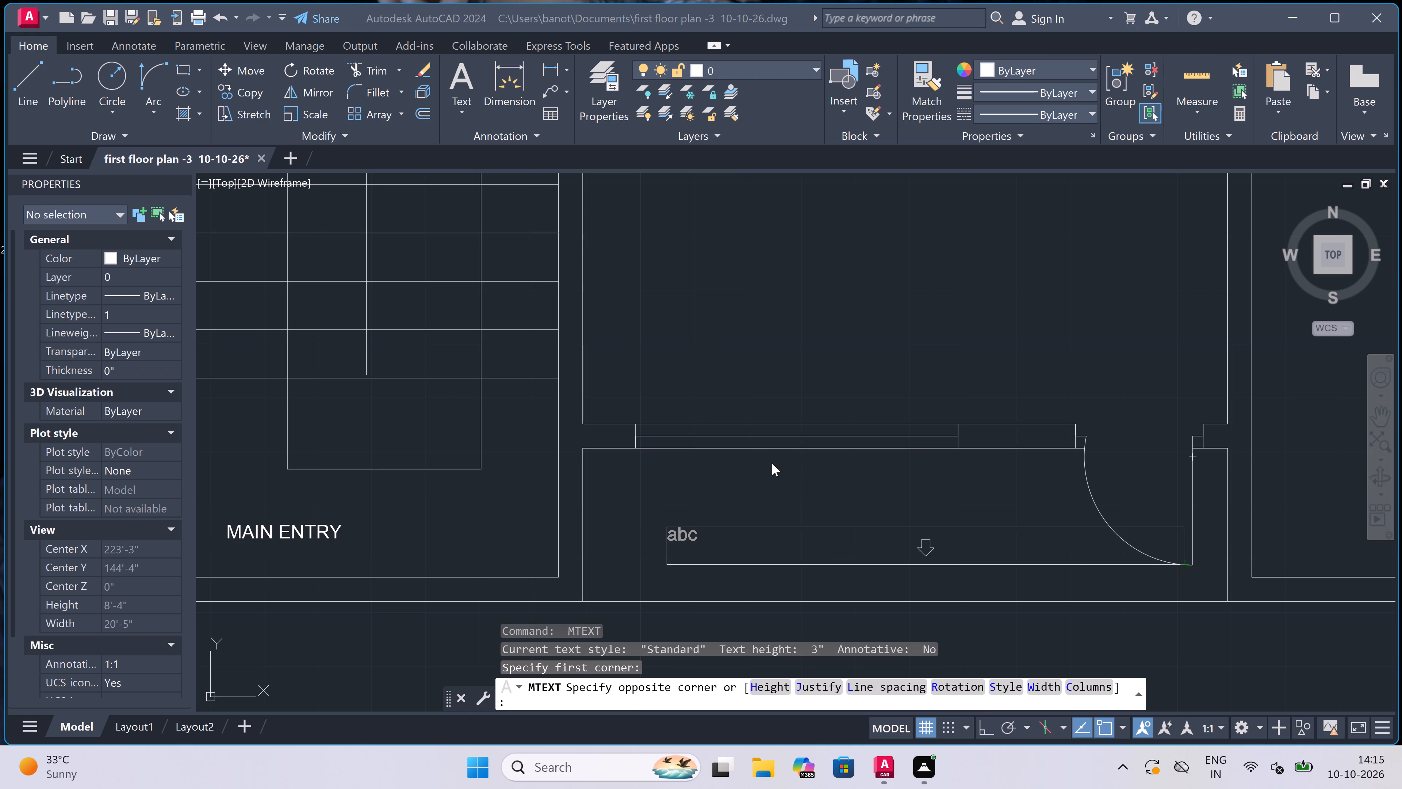
{"action": "left_click", "coordinate": [806, 494]}
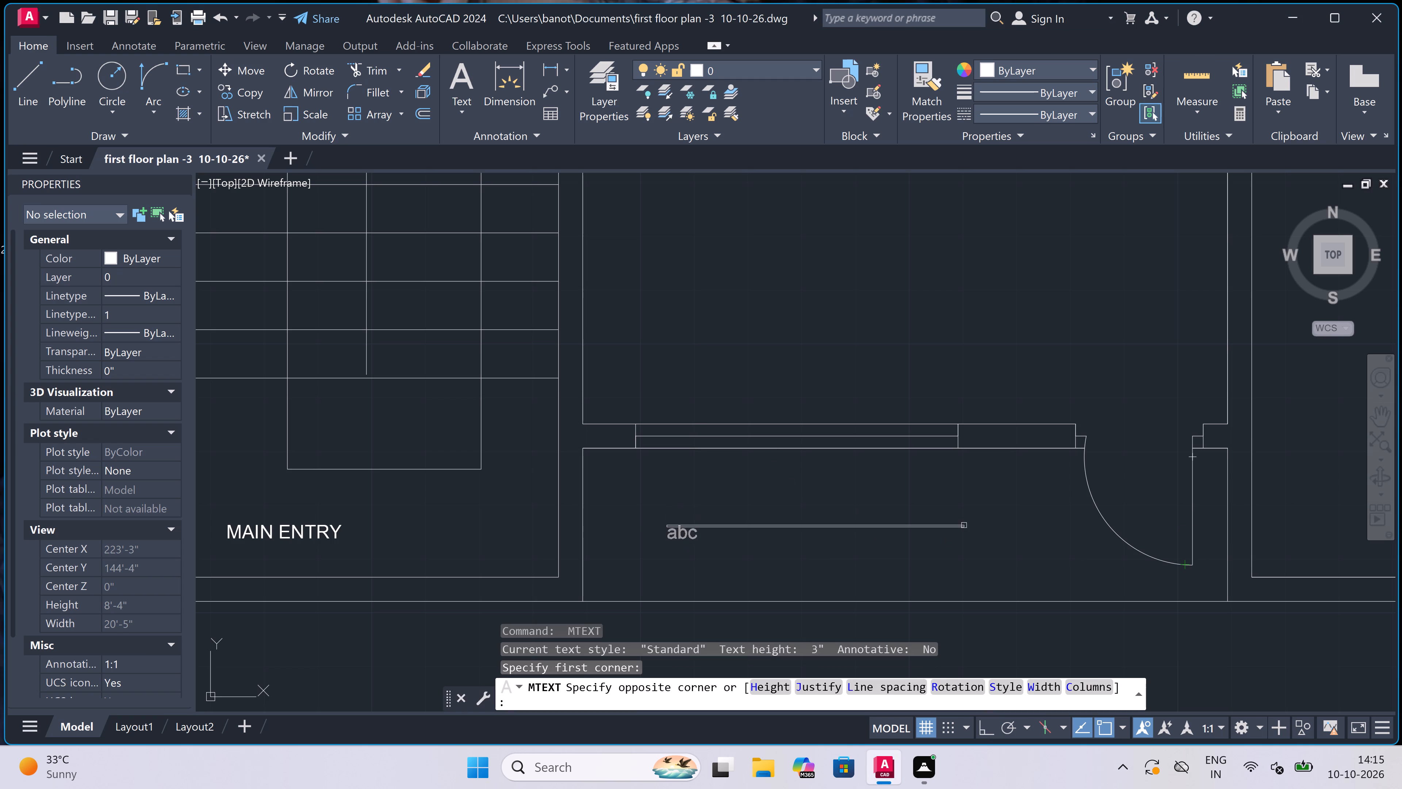
{"action": "double_click", "coordinate": [1319, 546]}
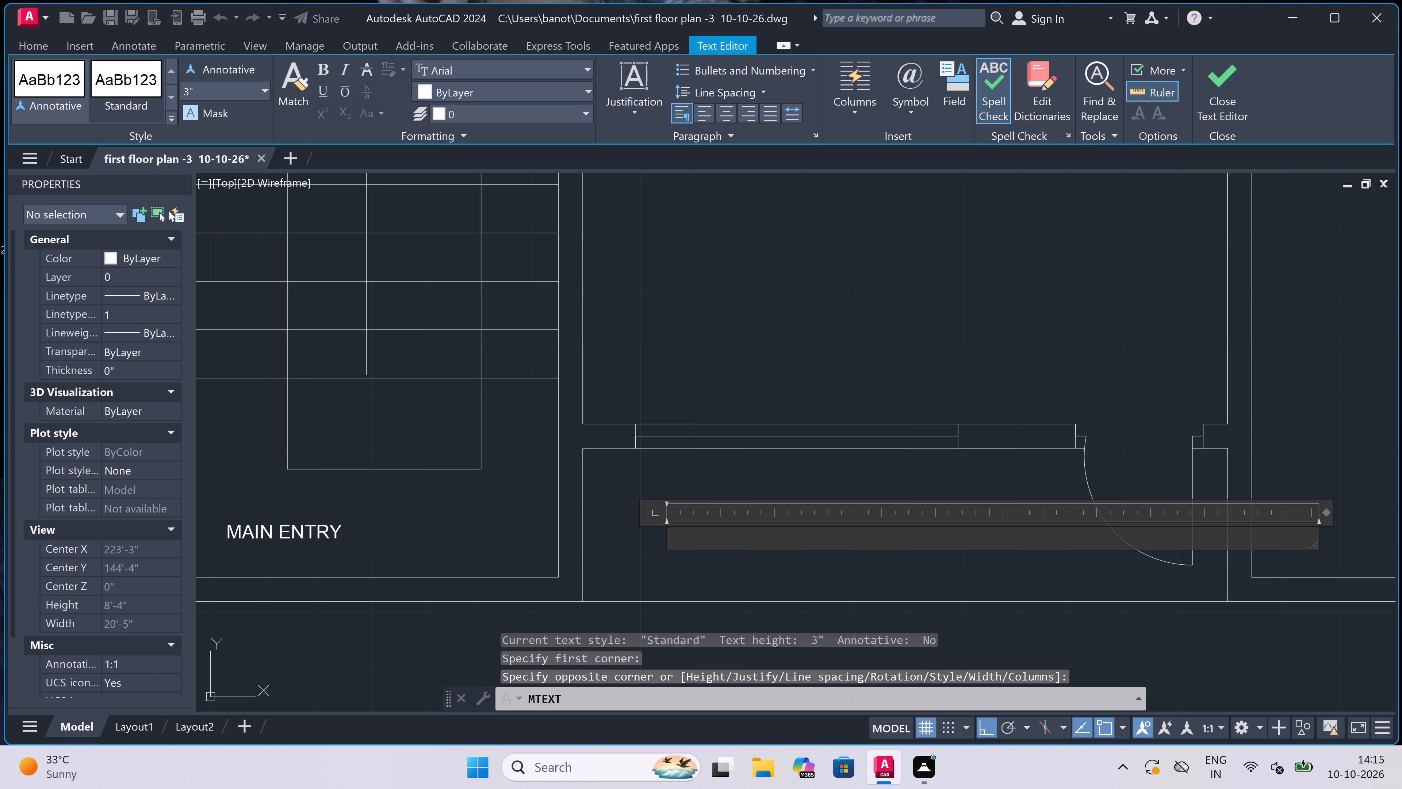
{"action": "type", "text": "VERANDAH"}
{"action": "left_click", "coordinate": [715, 369]}
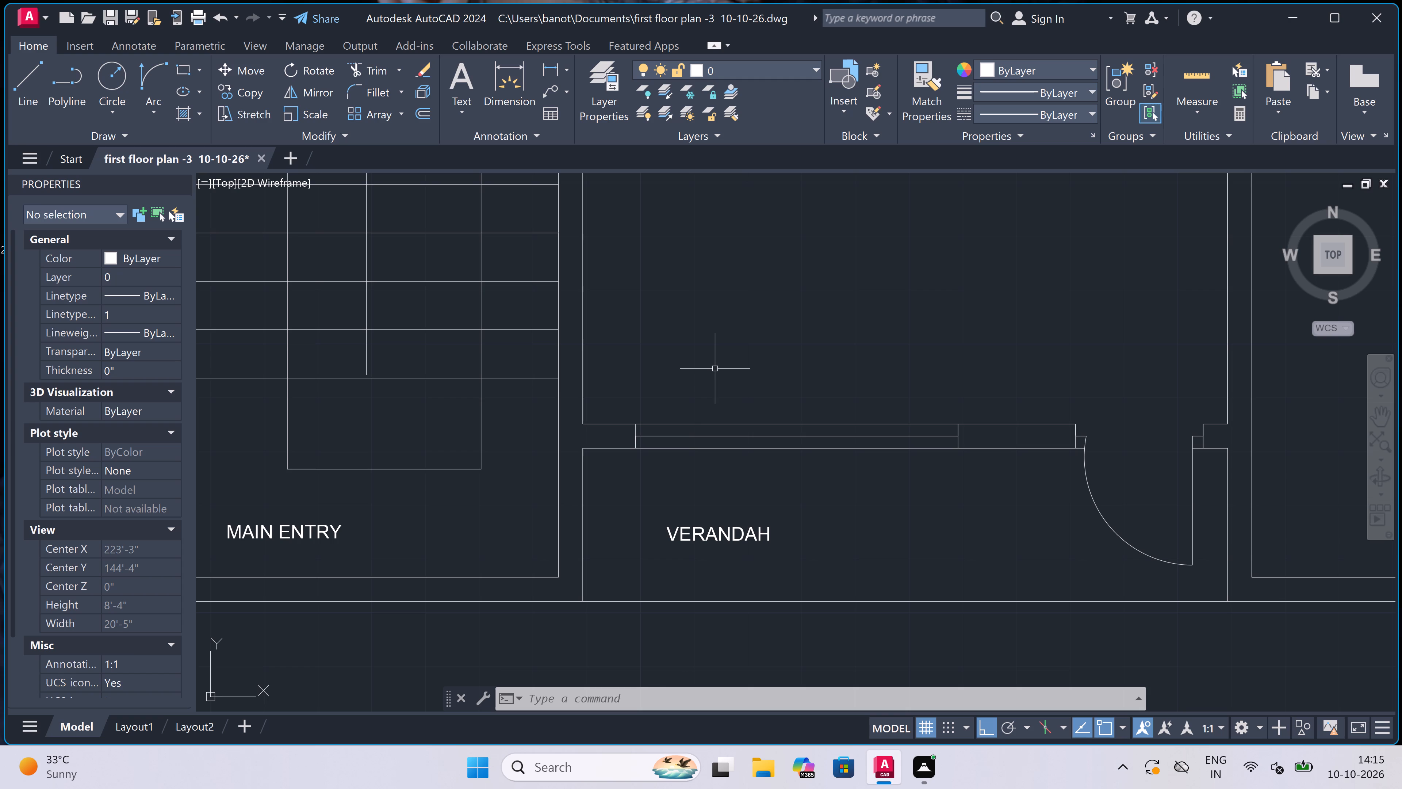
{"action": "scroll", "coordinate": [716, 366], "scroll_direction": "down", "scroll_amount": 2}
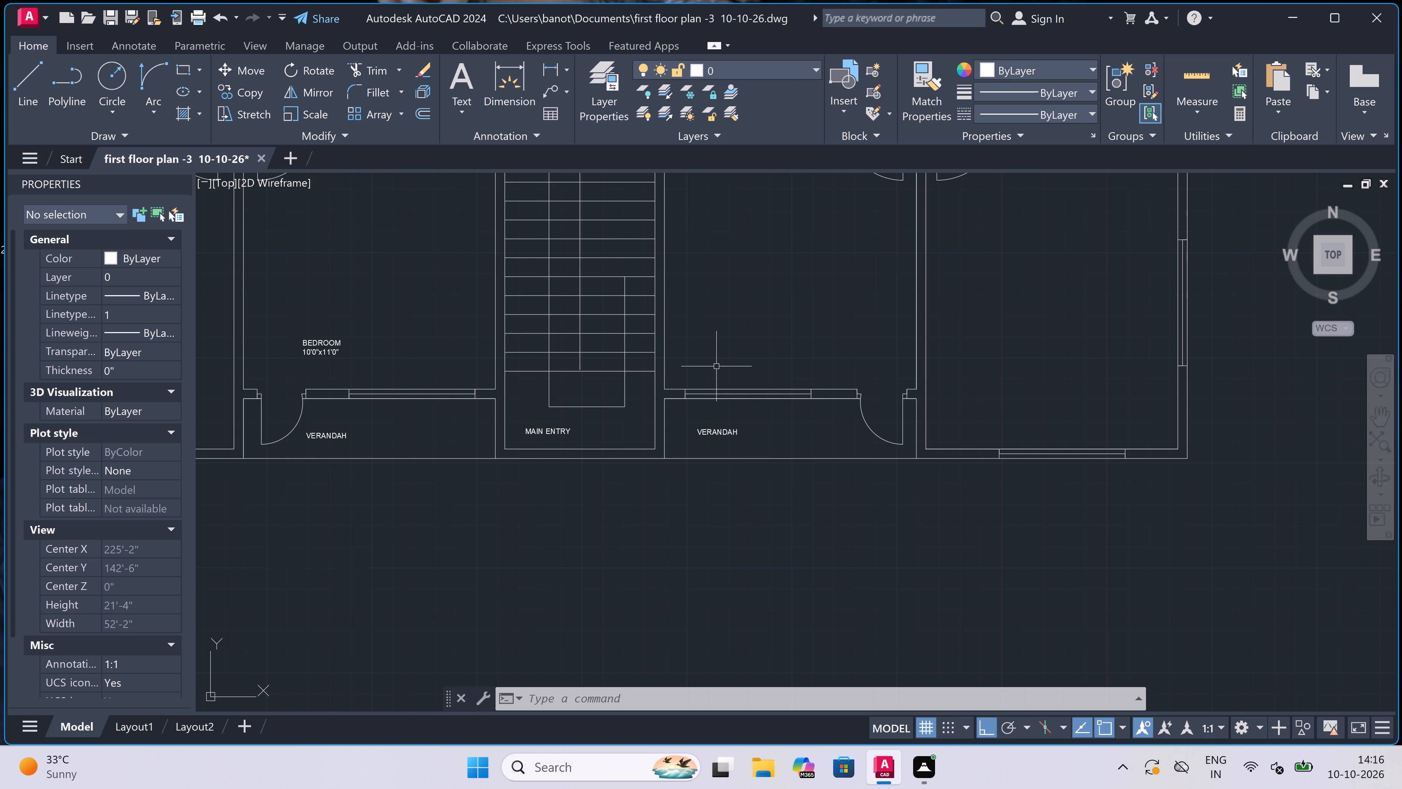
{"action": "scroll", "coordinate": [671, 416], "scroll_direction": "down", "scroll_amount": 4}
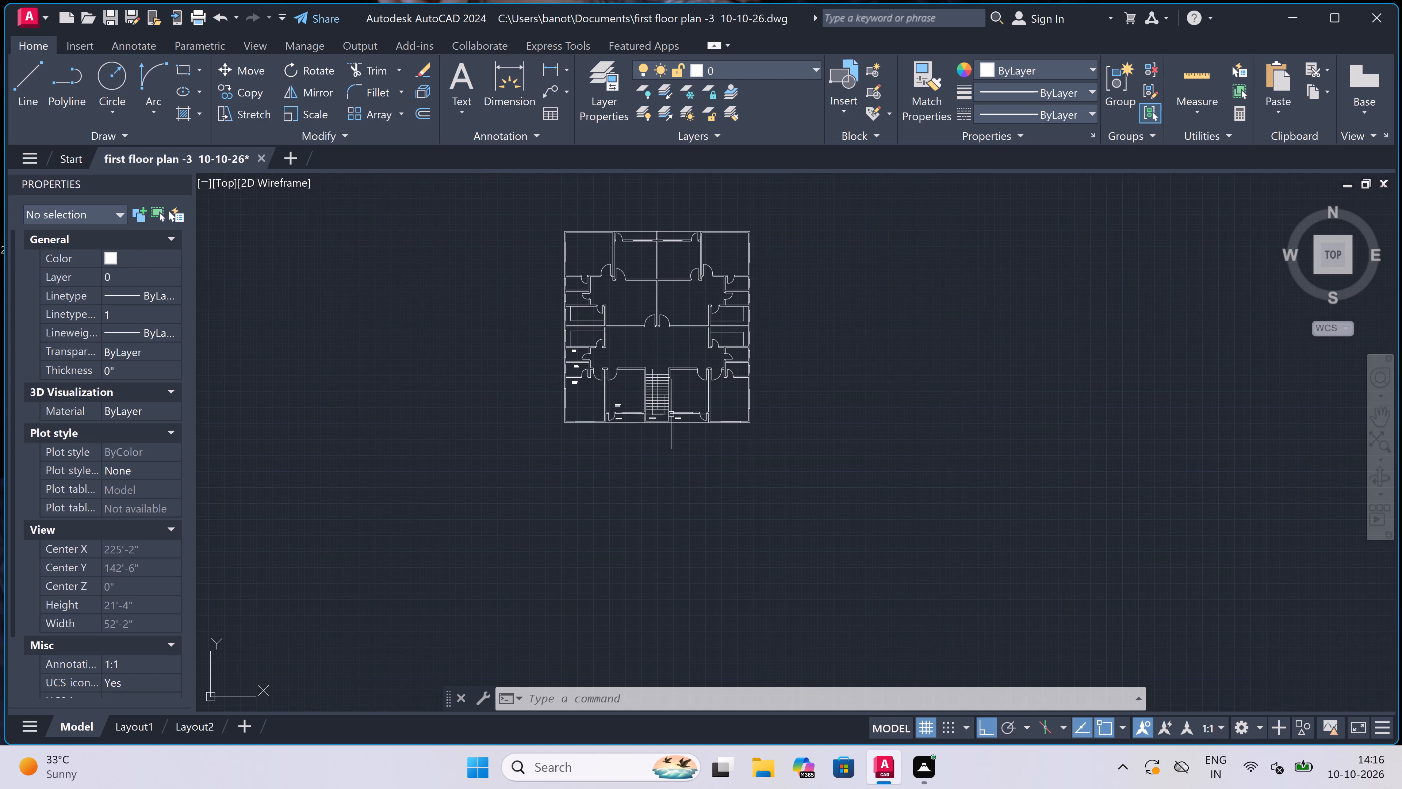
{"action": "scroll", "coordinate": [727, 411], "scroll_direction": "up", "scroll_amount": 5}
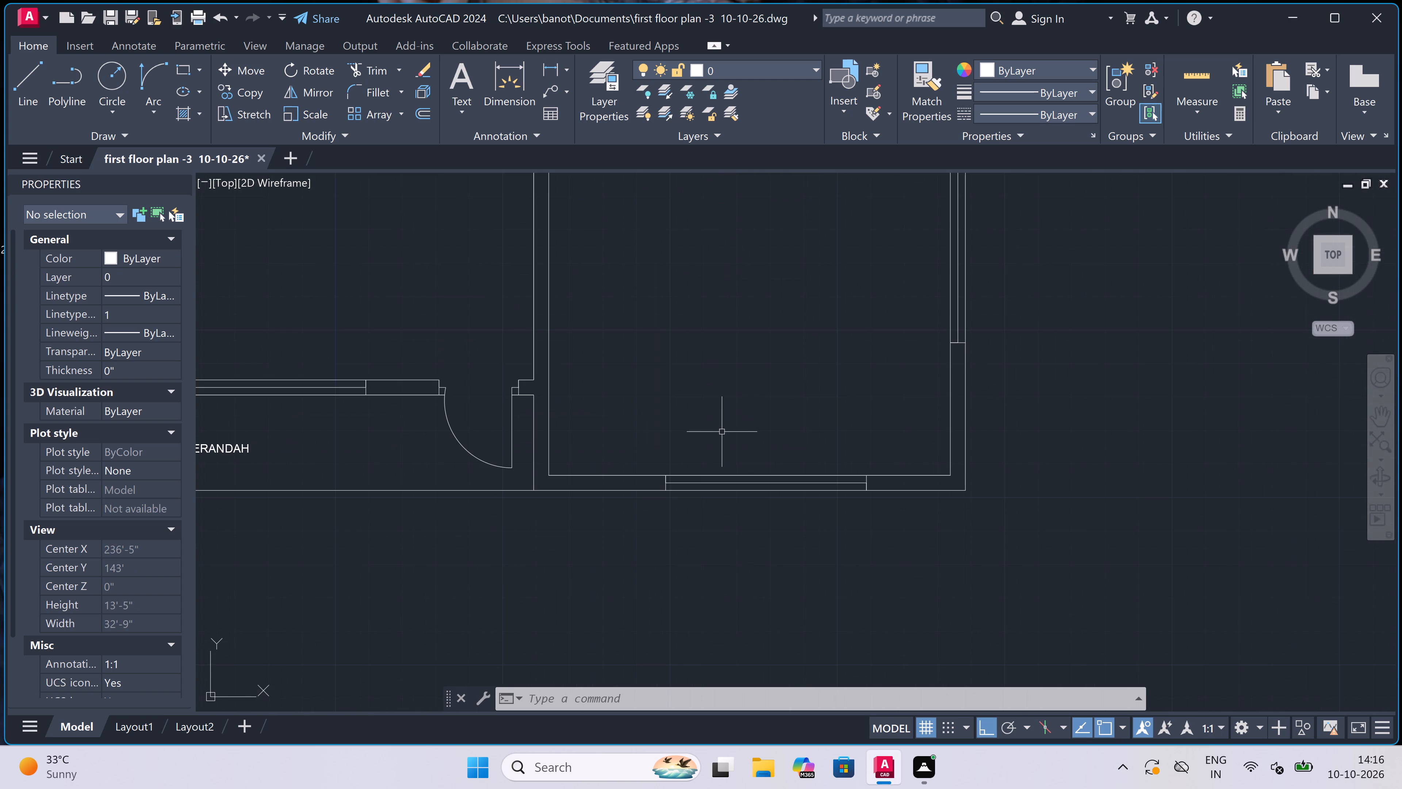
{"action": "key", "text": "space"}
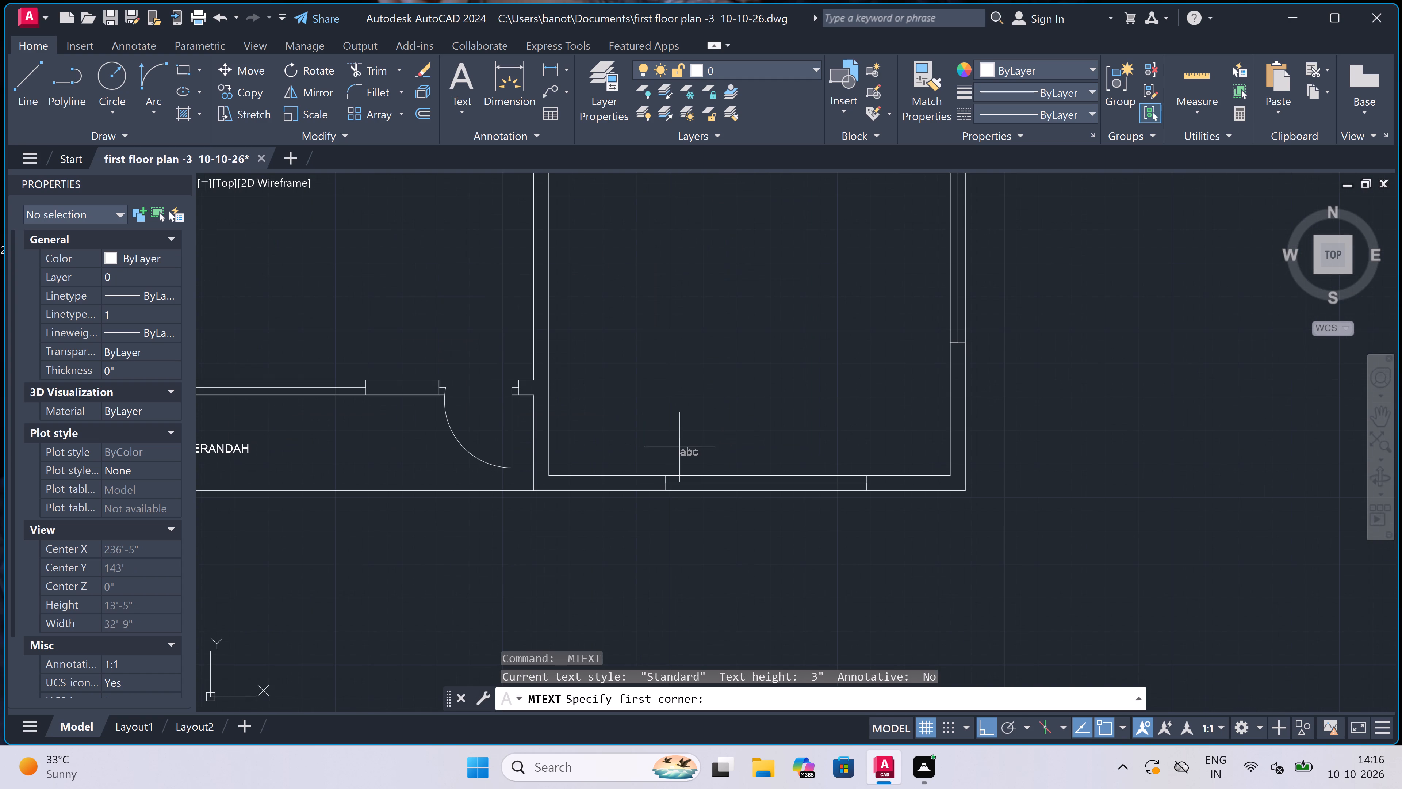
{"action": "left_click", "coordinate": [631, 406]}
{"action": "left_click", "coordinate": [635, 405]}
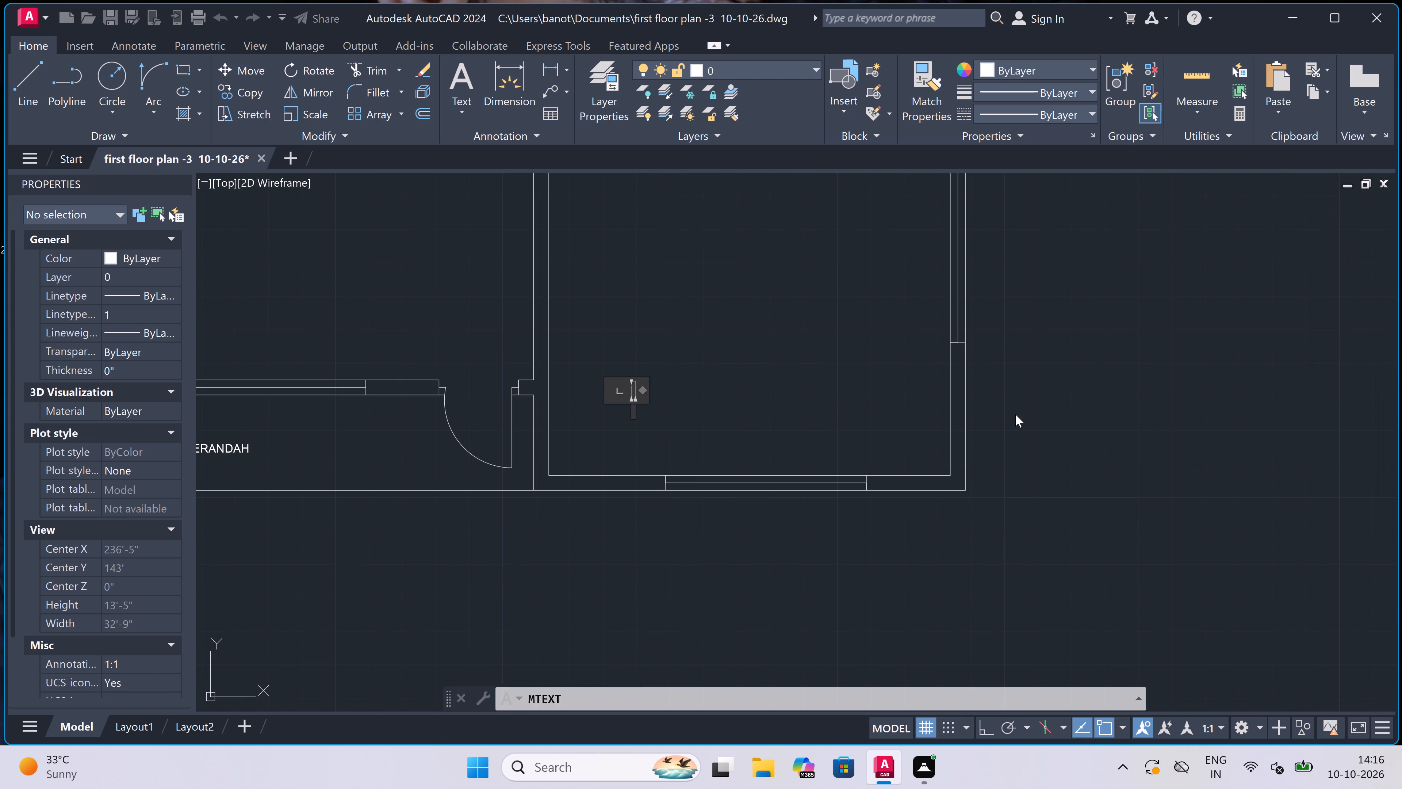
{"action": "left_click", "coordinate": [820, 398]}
Add a two-line multiline text label reading BEDROOM and 10'0"x11'4" in the lower-right corner room of the plan.
{"action": "key", "text": "space"}
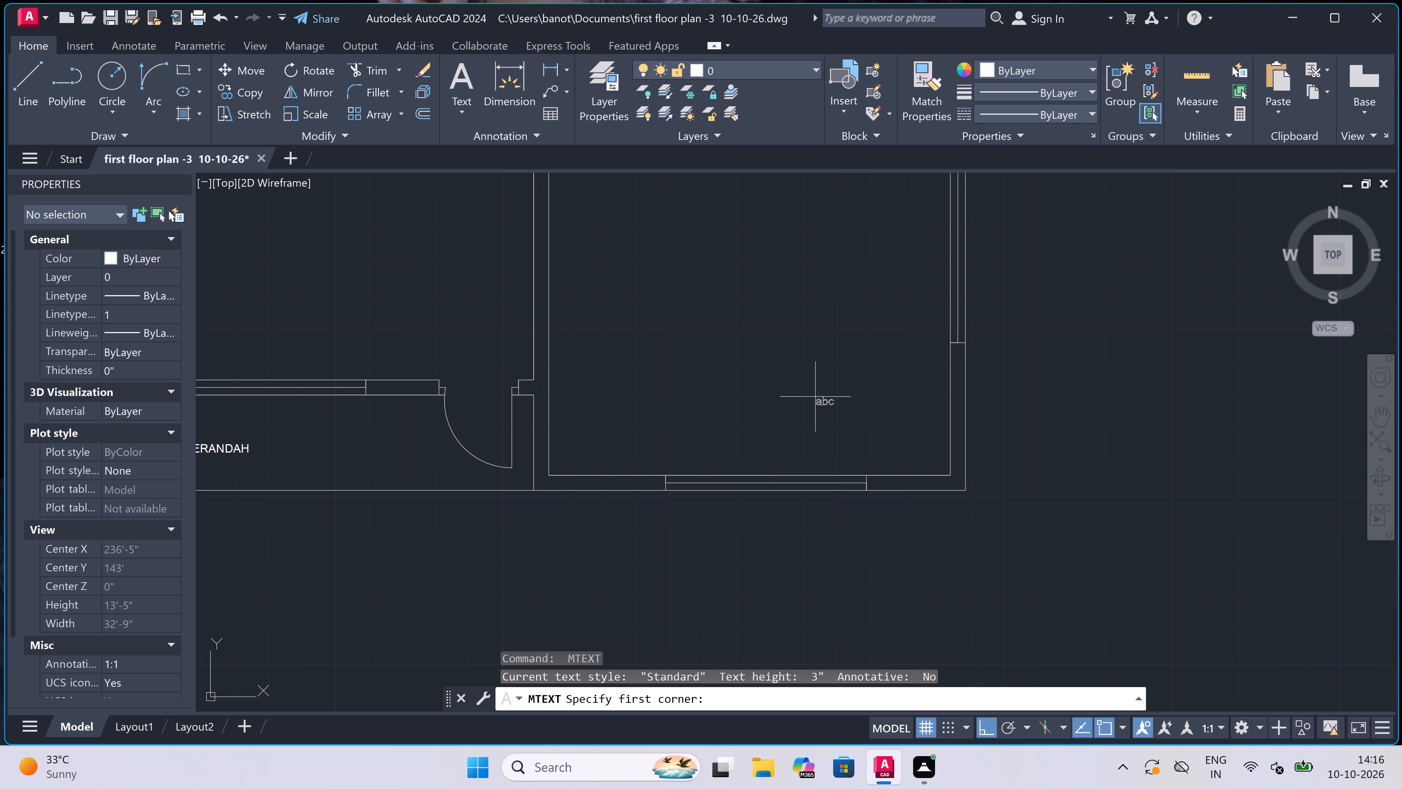
{"action": "left_click", "coordinate": [606, 408]}
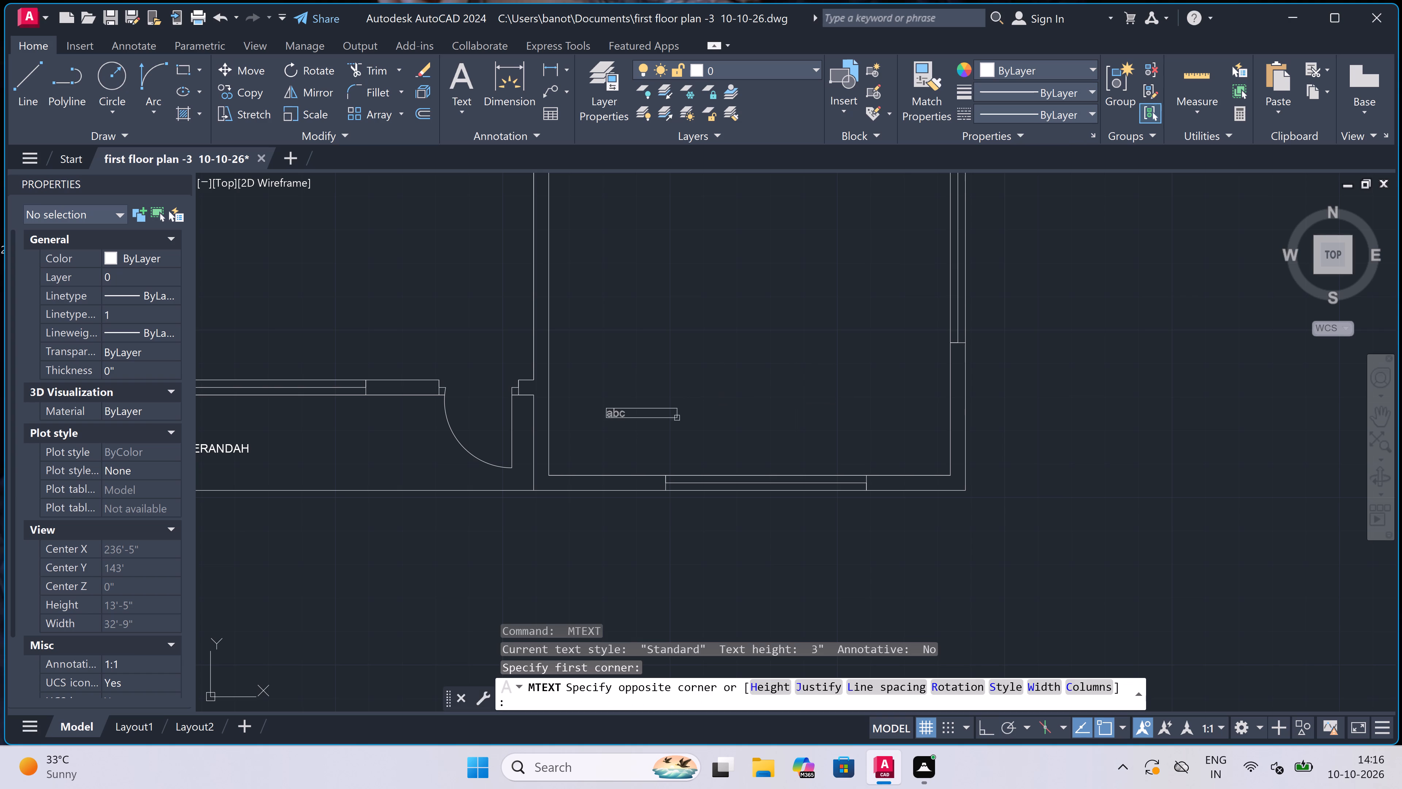
{"action": "double_click", "coordinate": [1075, 431]}
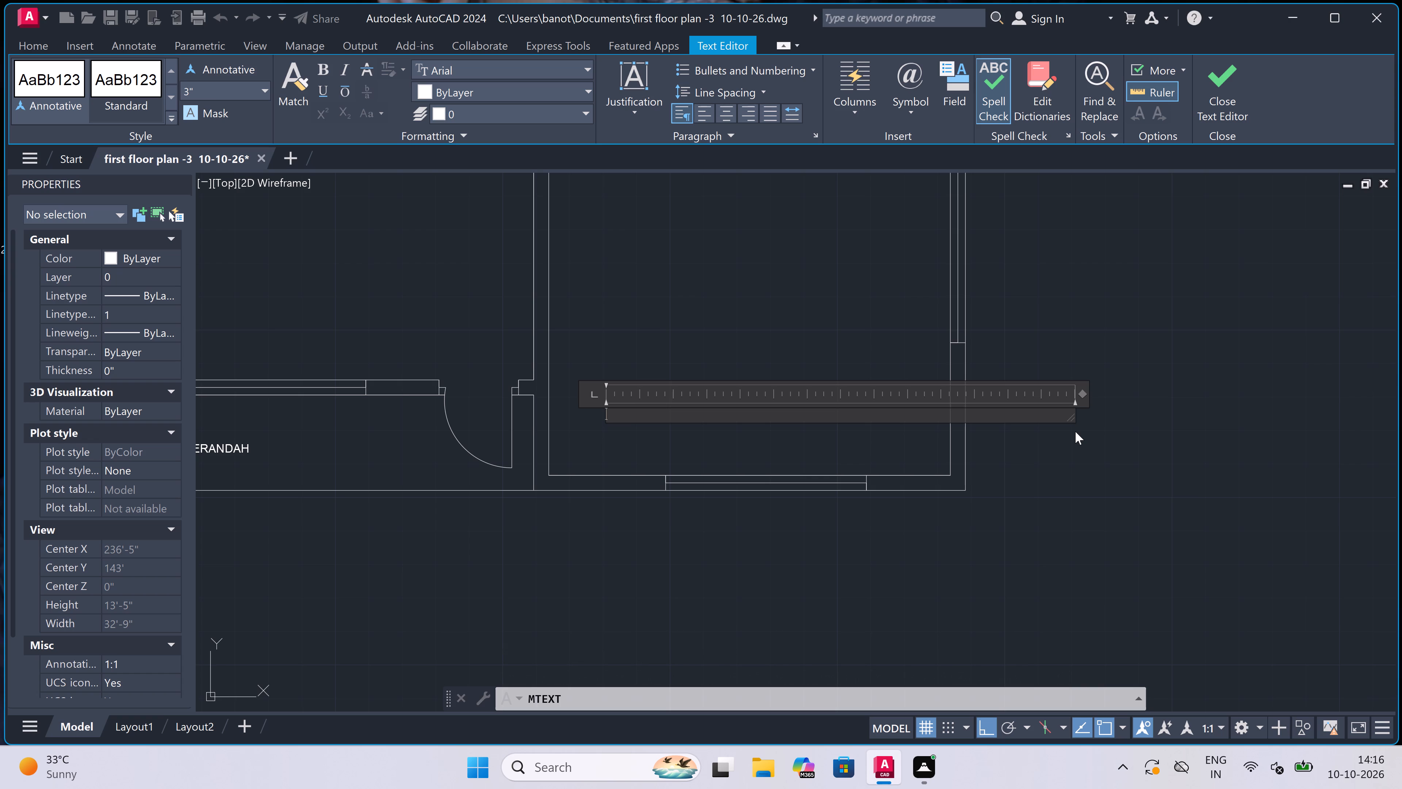
{"action": "type", "text": "BE"}
{"action": "key", "text": "d"}
{"action": "type", "text": "RO"}
{"action": "type", "text": "OM"}
{"action": "key", "text": "Return"}
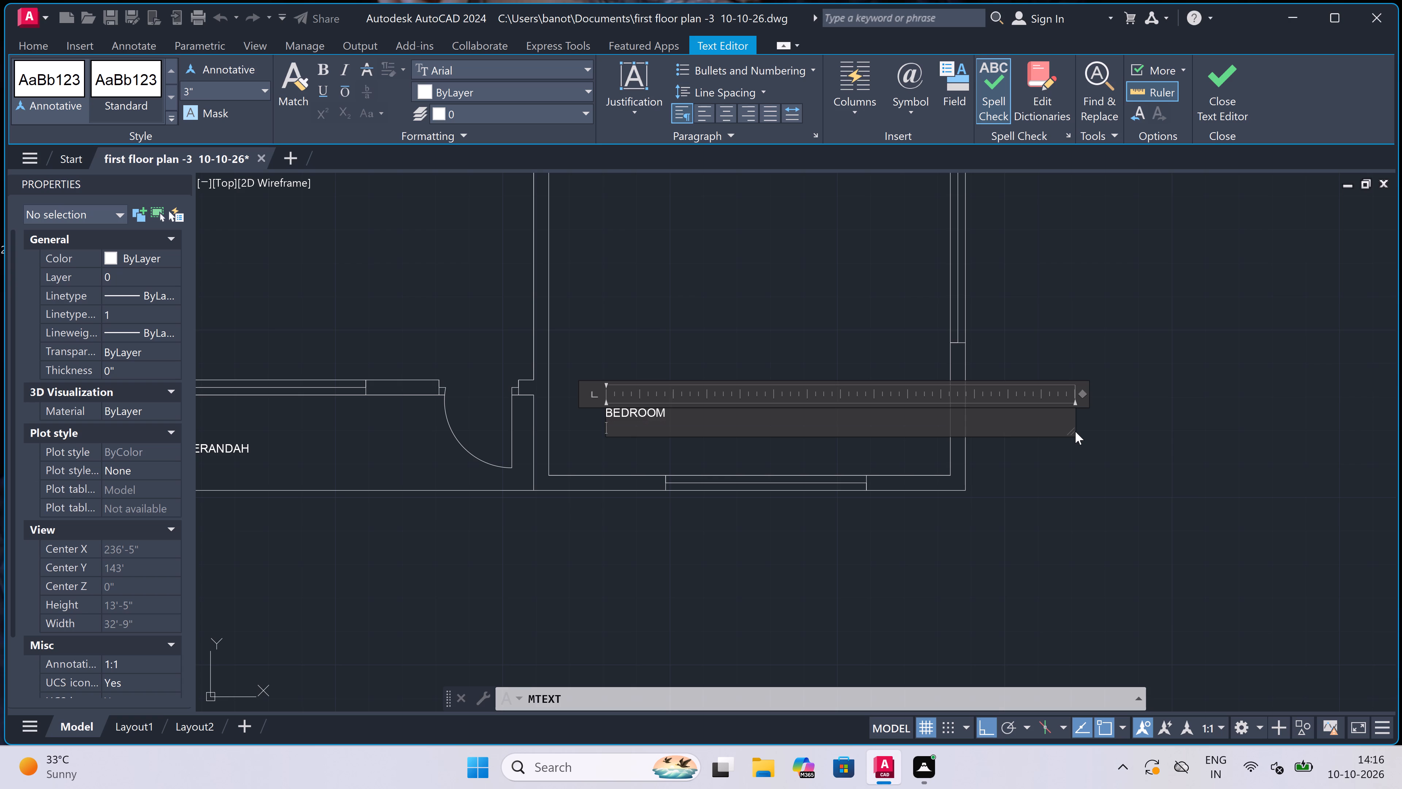
{"action": "type", "text": "10'0"}
{"action": "type", "text": "\"x"}
{"action": "type", "text": "11"}
{"action": "key", "text": "apostrophe"}
{"action": "key", "text": "4"}
{"action": "key", "text": "shift+quotedbl"}
{"action": "left_click", "coordinate": [599, 347]}
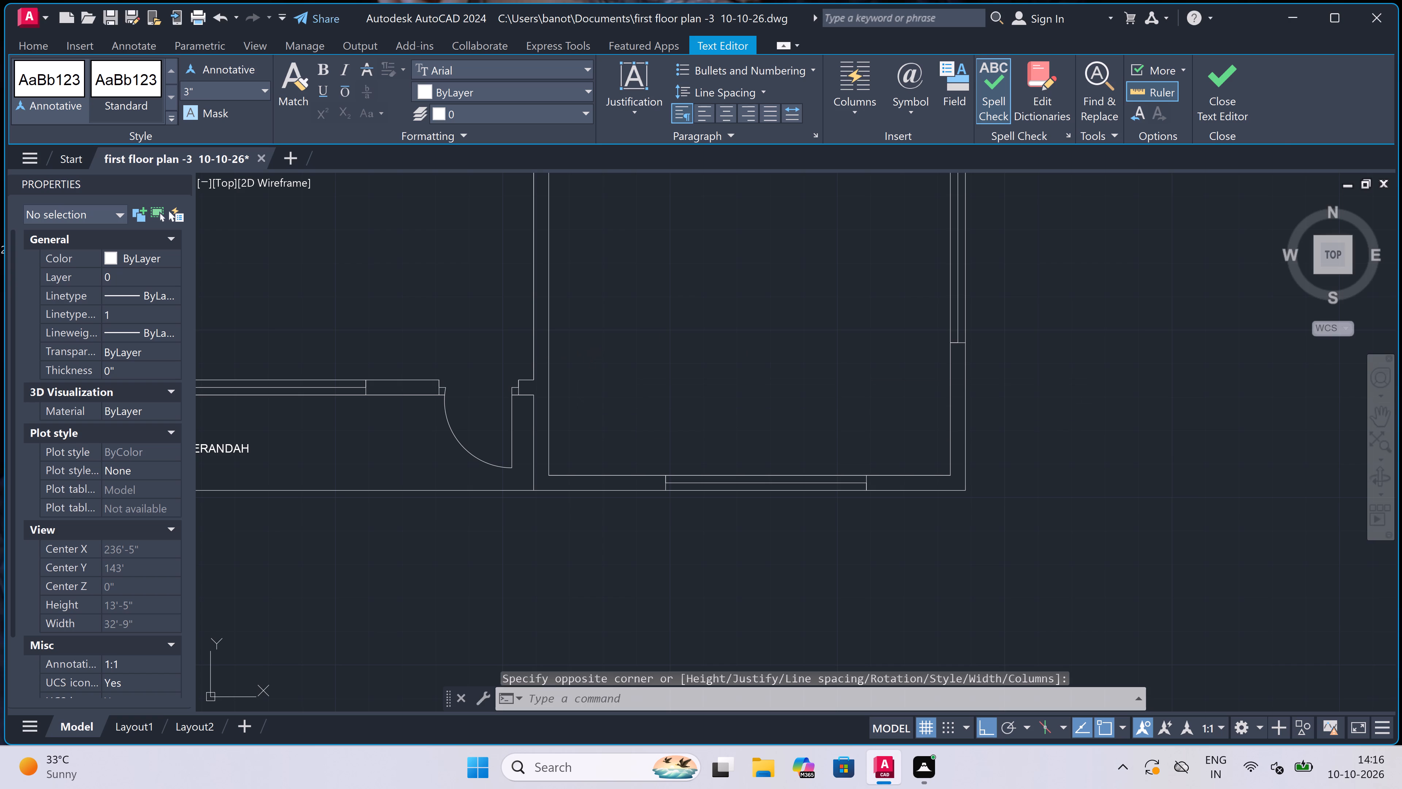
Add a two-line multiline text label reading TOILET and 6'0"x3'6" in the small room directly above the lower-right corner bedroom.
{"action": "scroll", "coordinate": [594, 433], "scroll_direction": "down", "scroll_amount": 7}
{"action": "scroll", "coordinate": [626, 363], "scroll_direction": "up", "scroll_amount": 3}
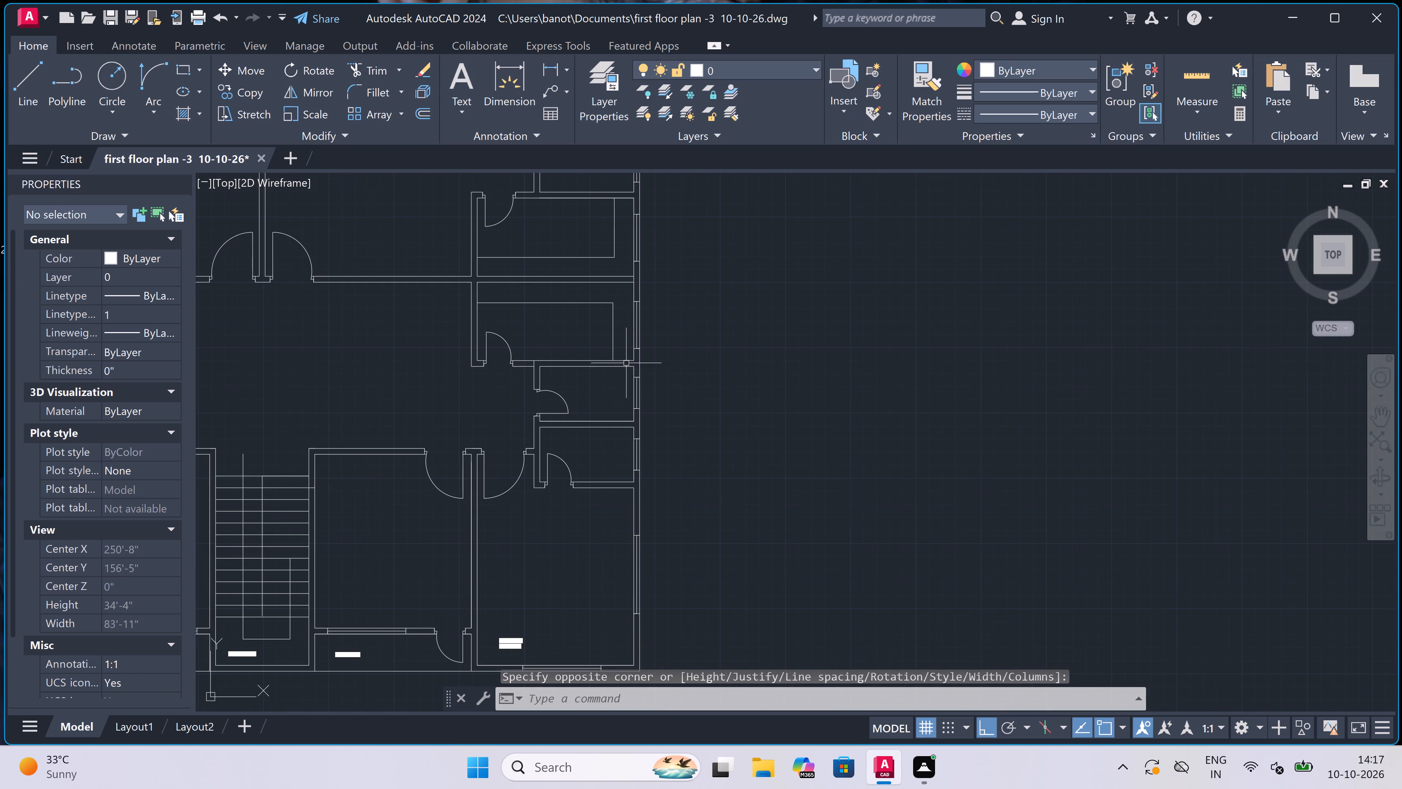
{"action": "scroll", "coordinate": [564, 457], "scroll_direction": "up", "scroll_amount": 2}
{"action": "scroll", "coordinate": [544, 400], "scroll_direction": "up", "scroll_amount": 1}
{"action": "key", "text": "space"}
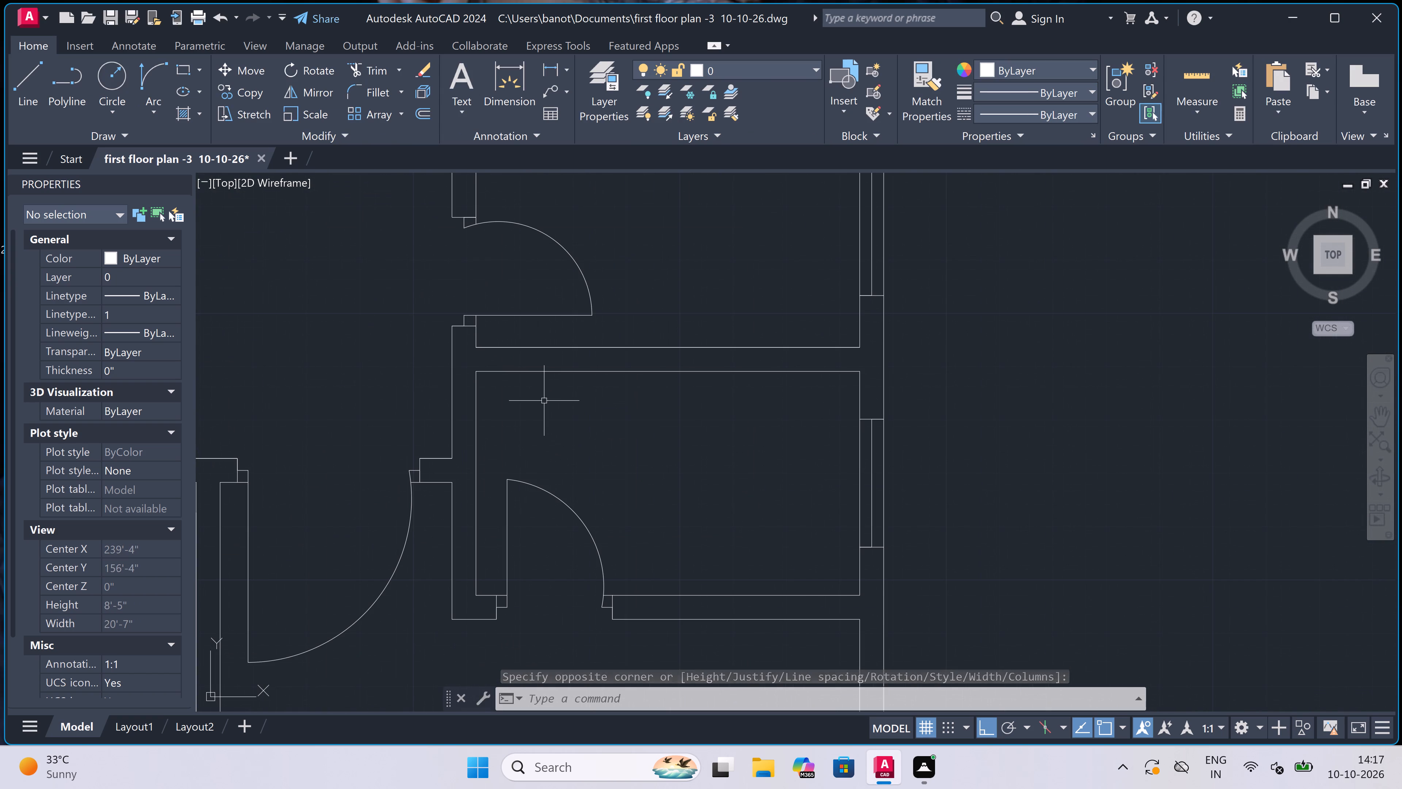
{"action": "left_click", "coordinate": [529, 410]}
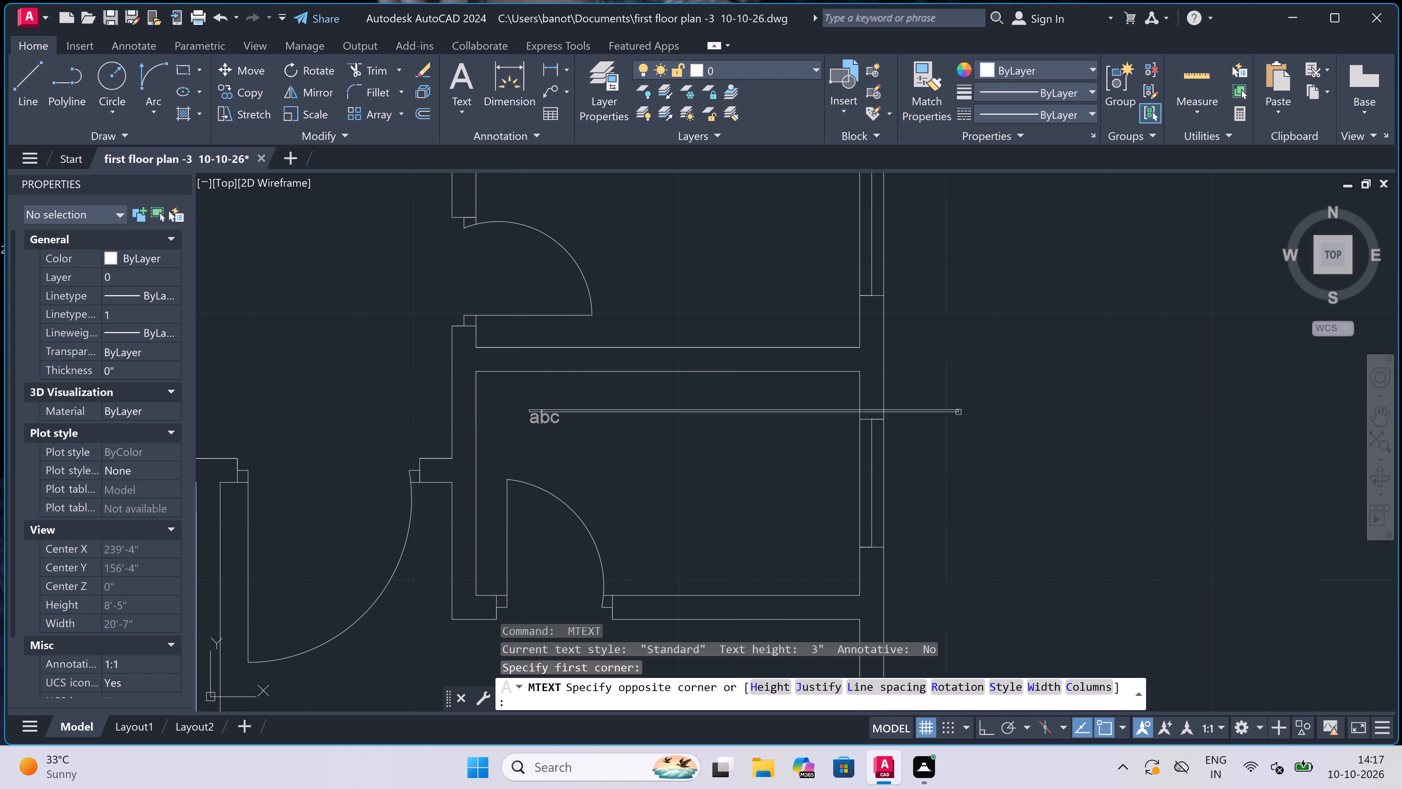
{"action": "double_click", "coordinate": [982, 412]}
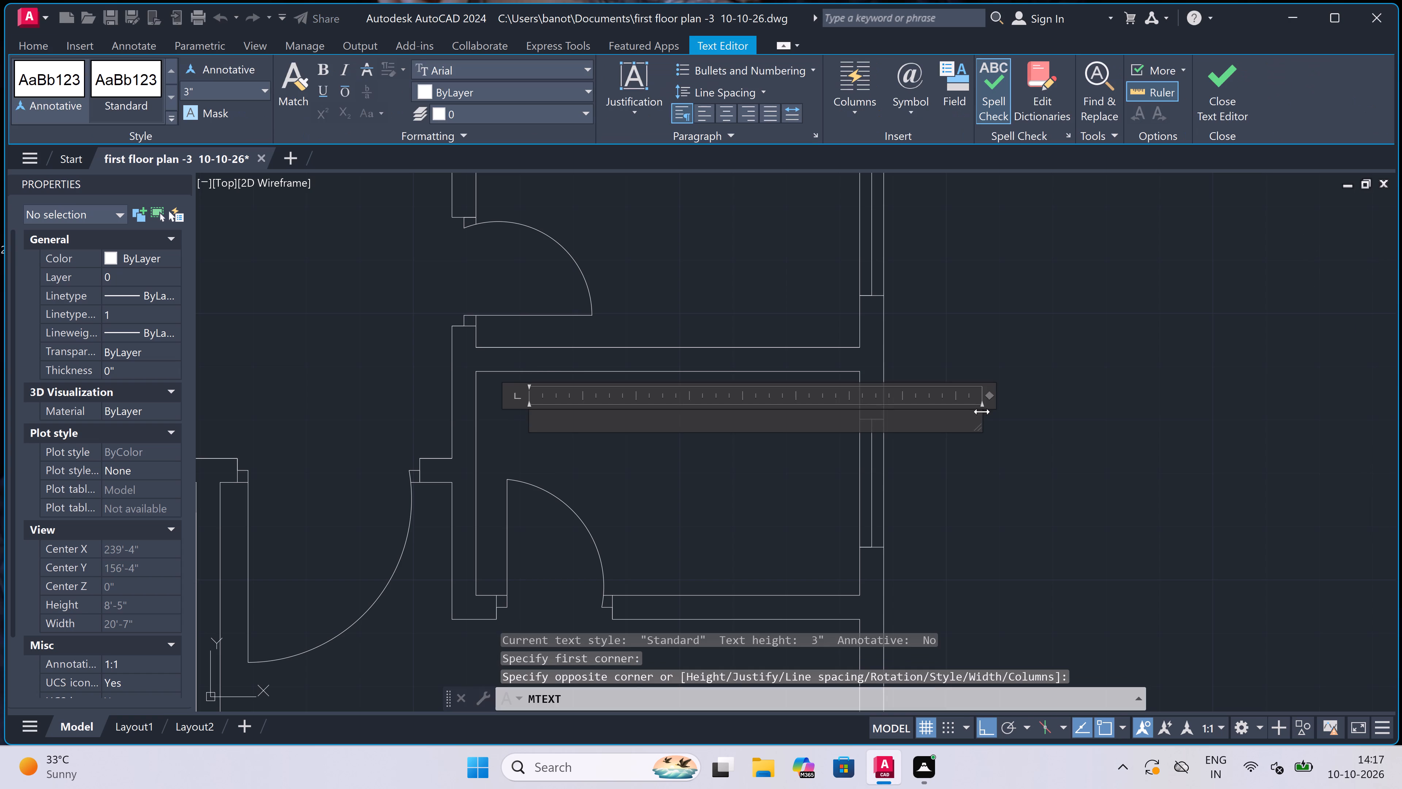
{"action": "type", "text": "TOILET"}
{"action": "key", "text": "Return"}
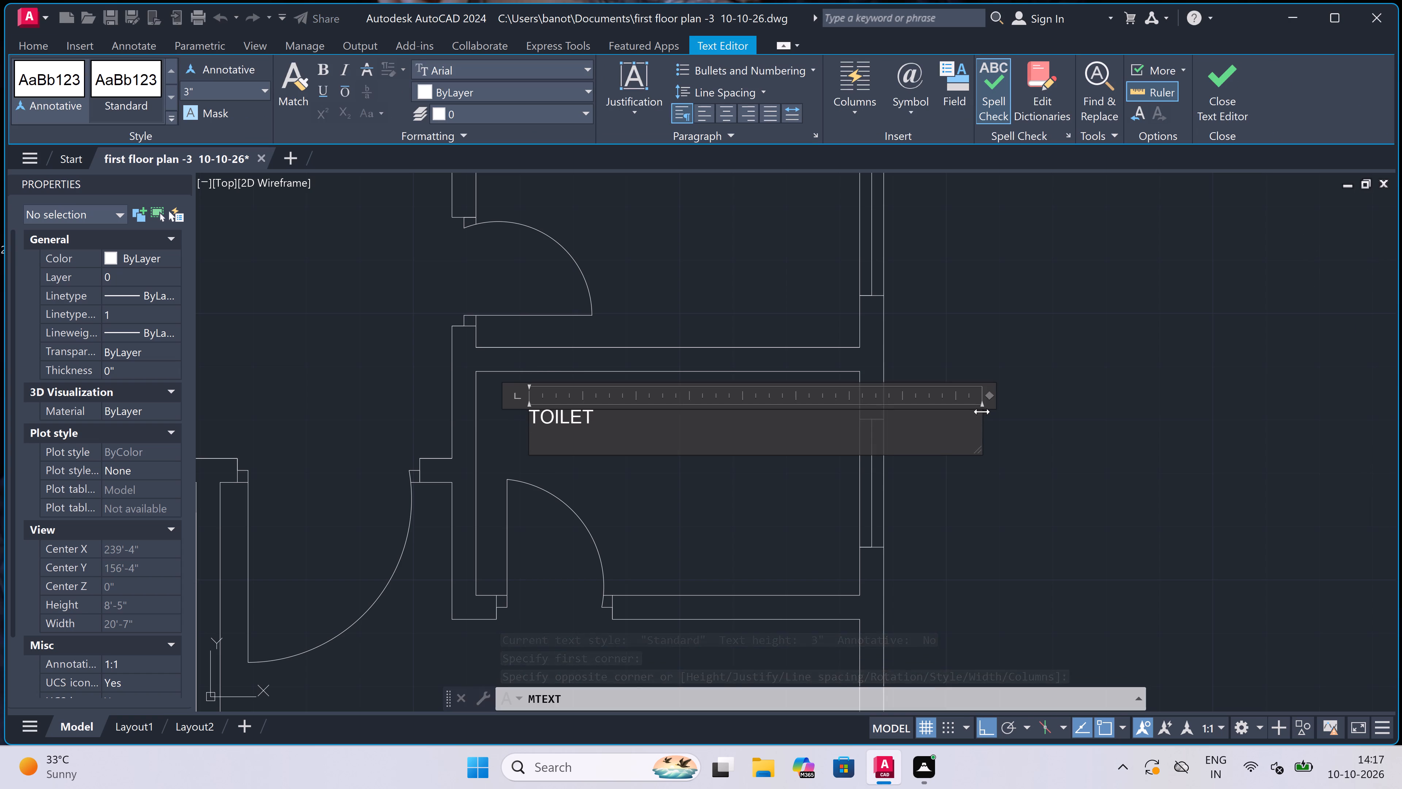
{"action": "key", "text": "6"}
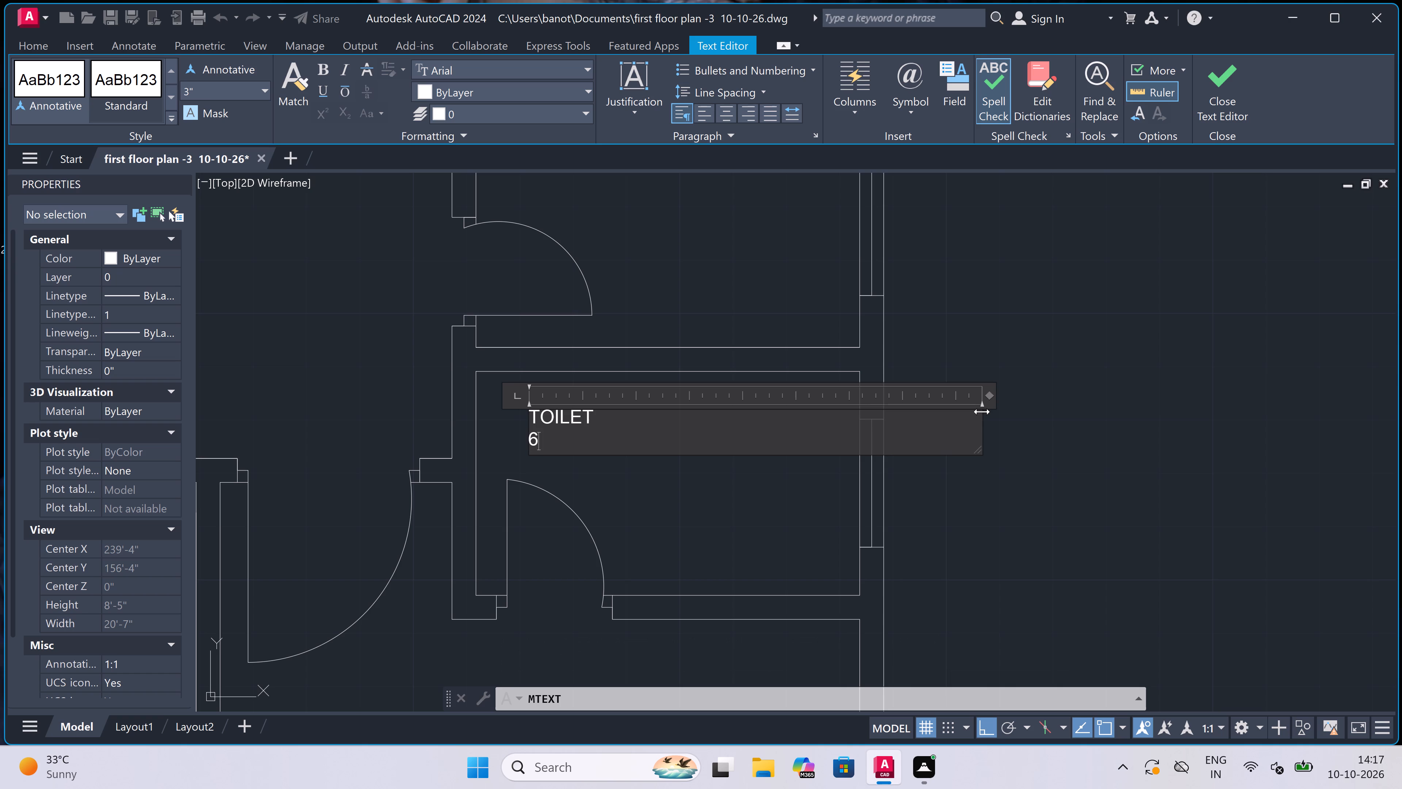
{"action": "type", "text": "'0"}
{"action": "key", "text": "shift+quotedbl"}
{"action": "key", "text": "x"}
{"action": "type", "text": "3'6\""}
{"action": "left_click", "coordinate": [637, 467]}
Add a two-line multiline text label reading TOILET and 6'0"x3'6" in the small room directly above the lower-right unit's labelled toilet.
{"action": "scroll", "coordinate": [638, 467], "scroll_direction": "down", "scroll_amount": 3}
{"action": "scroll", "coordinate": [641, 413], "scroll_direction": "down", "scroll_amount": 2}
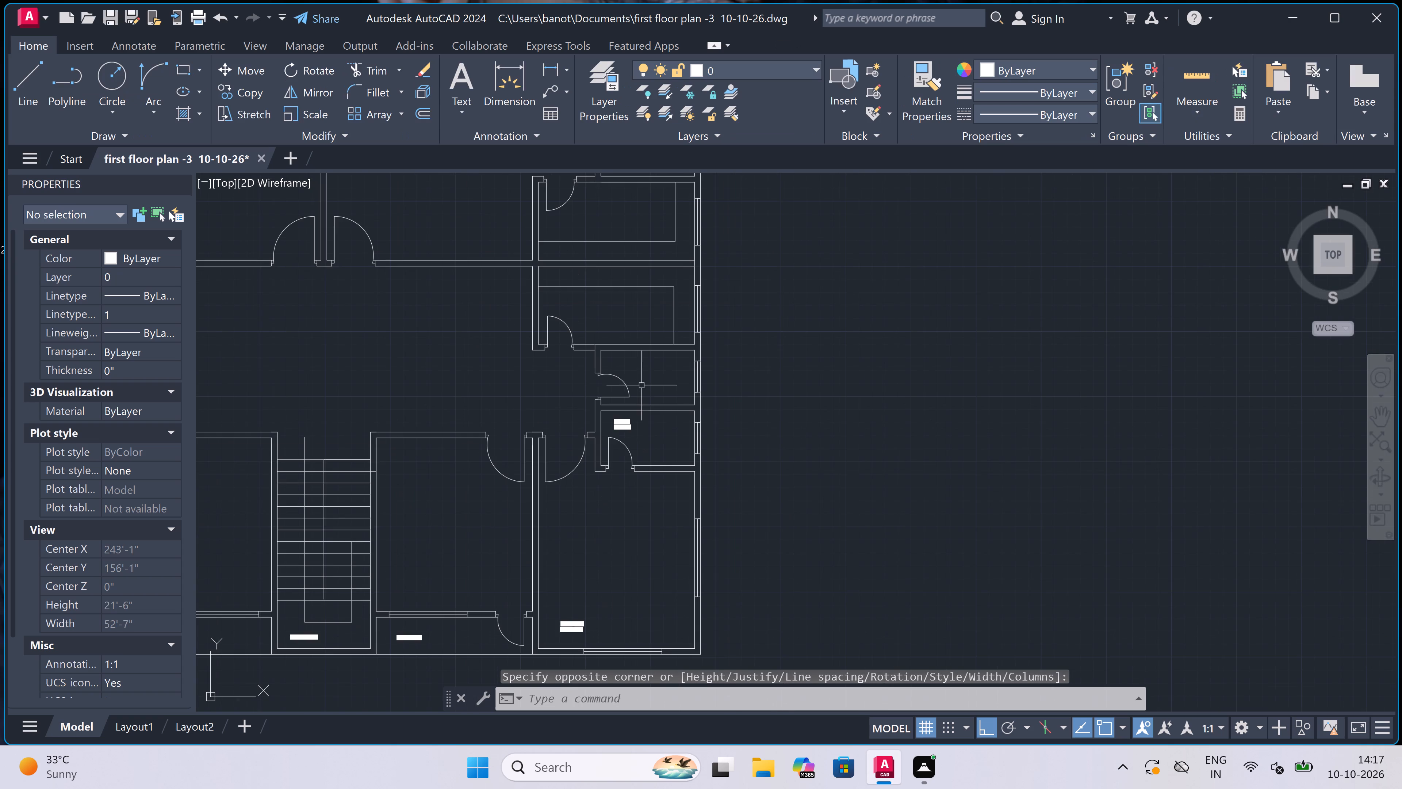
{"action": "scroll", "coordinate": [643, 372], "scroll_direction": "up", "scroll_amount": 3}
{"action": "key", "text": "space"}
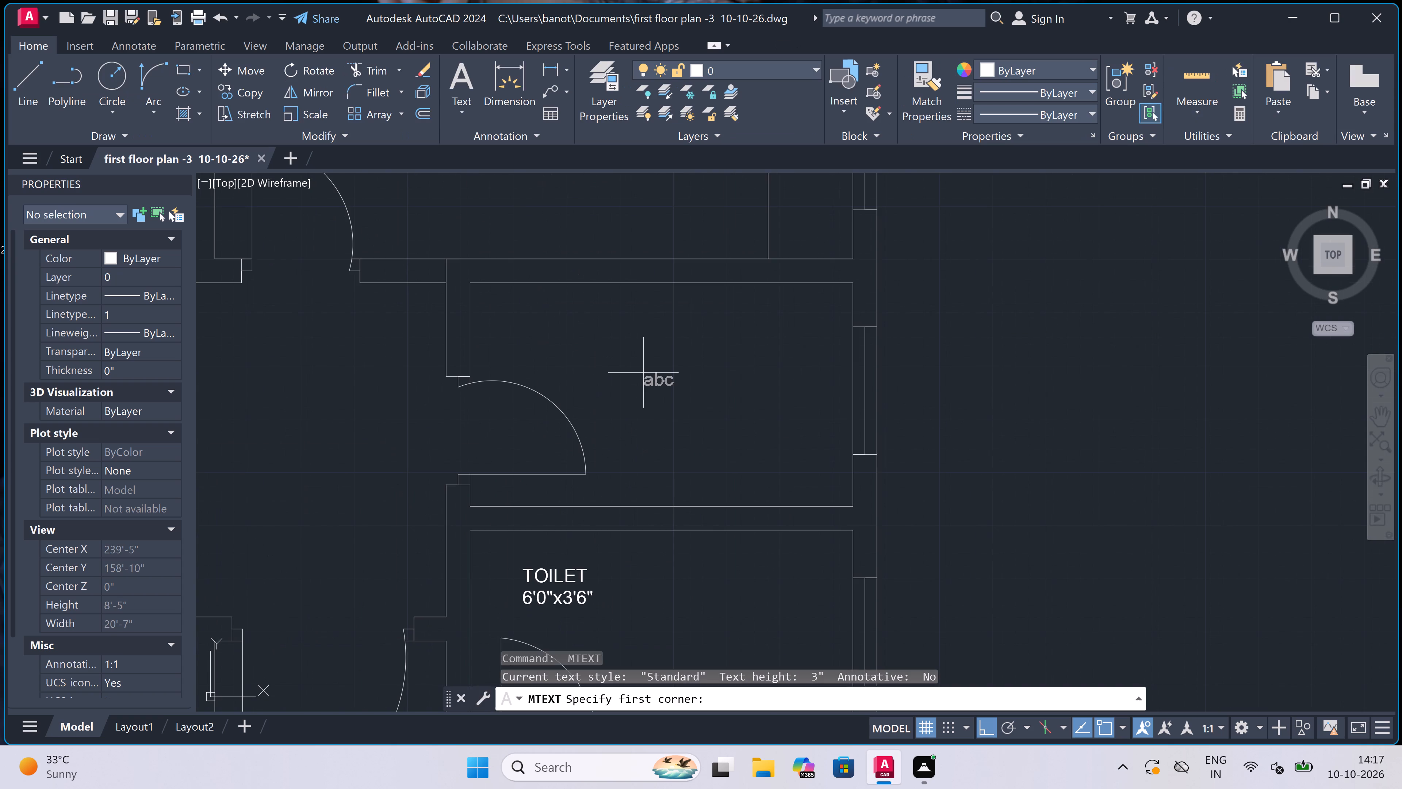
{"action": "scroll", "coordinate": [511, 310], "scroll_direction": "up", "scroll_amount": 2}
{"action": "left_click", "coordinate": [502, 325]}
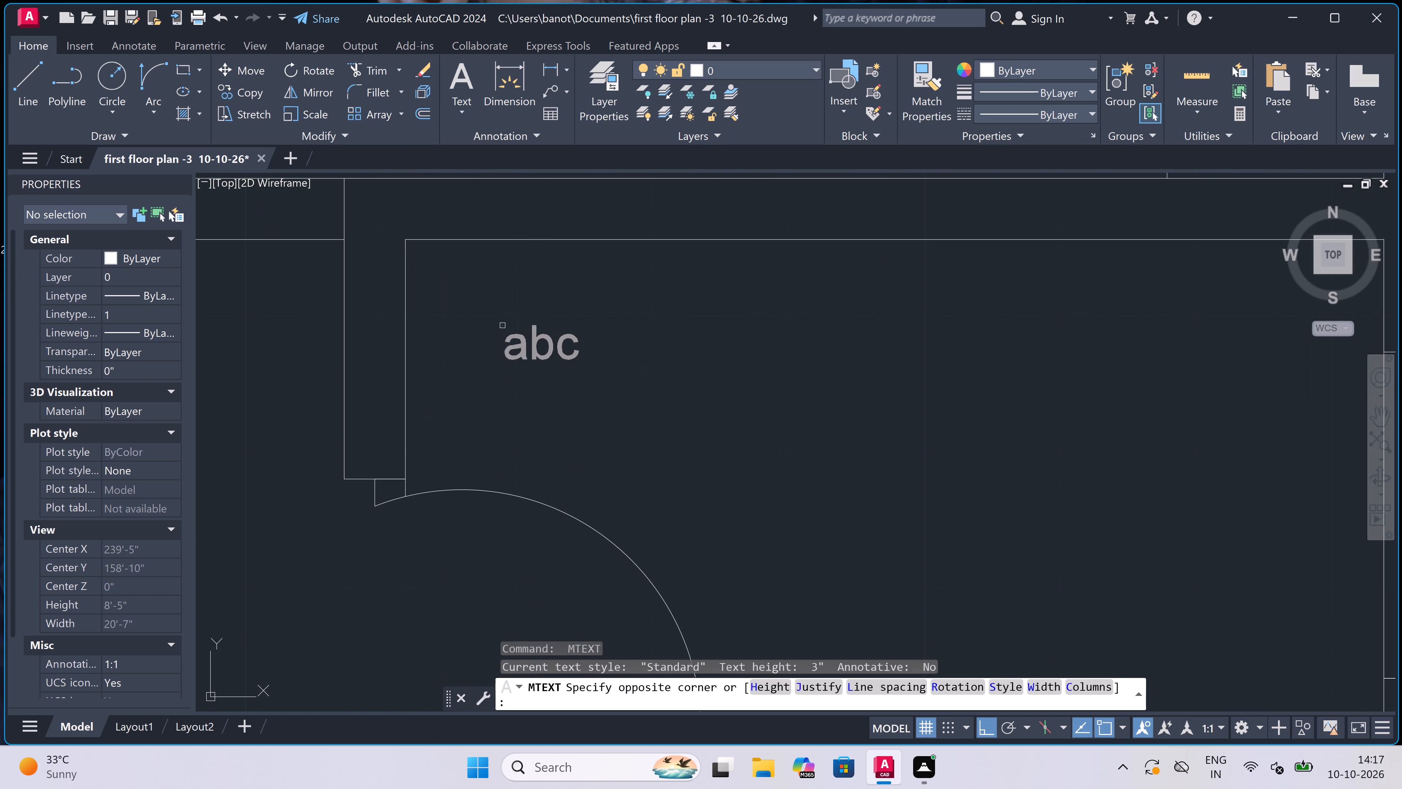
{"action": "left_click", "coordinate": [1280, 385]}
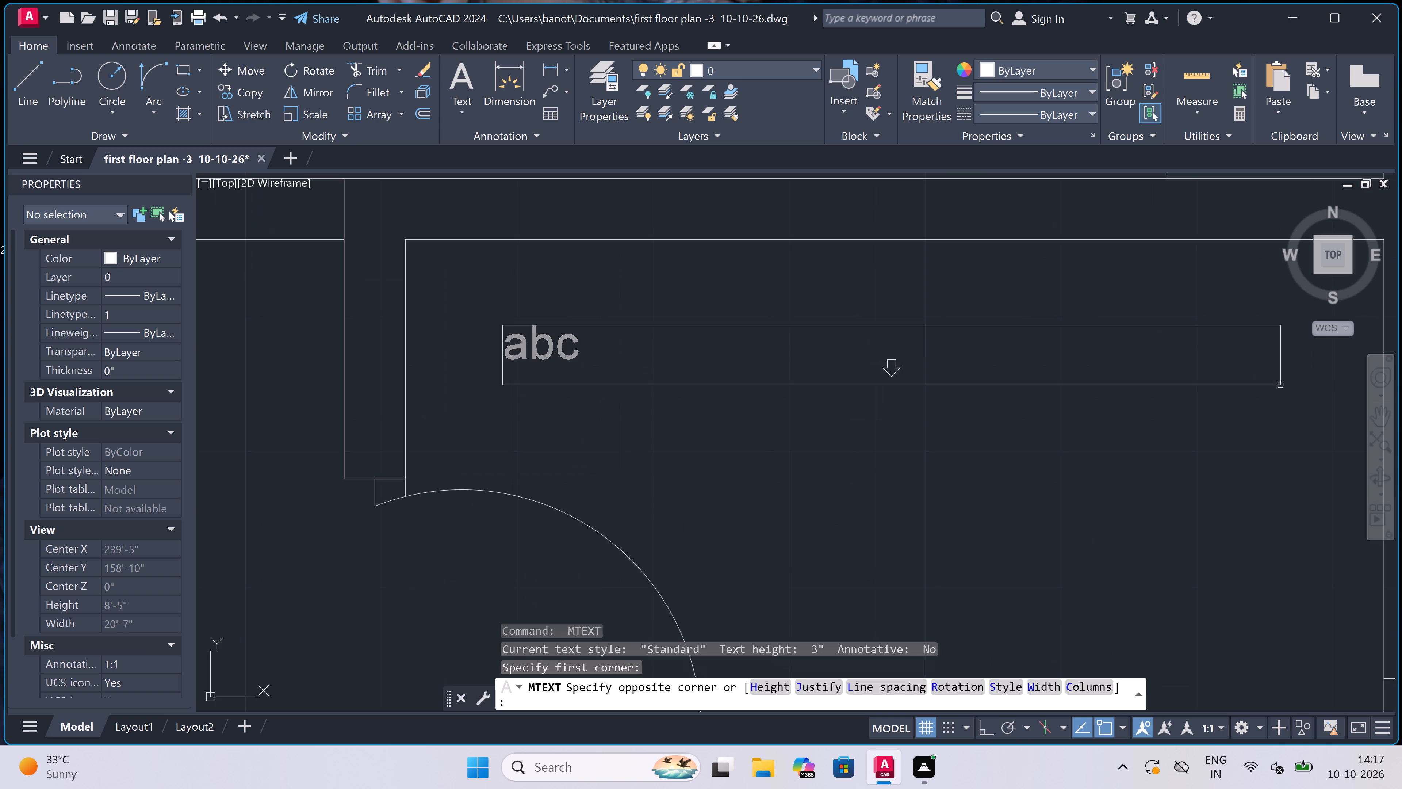
{"action": "scroll", "coordinate": [770, 397], "scroll_direction": "down", "scroll_amount": 3}
{"action": "scroll", "coordinate": [861, 353], "scroll_direction": "up", "scroll_amount": 3}
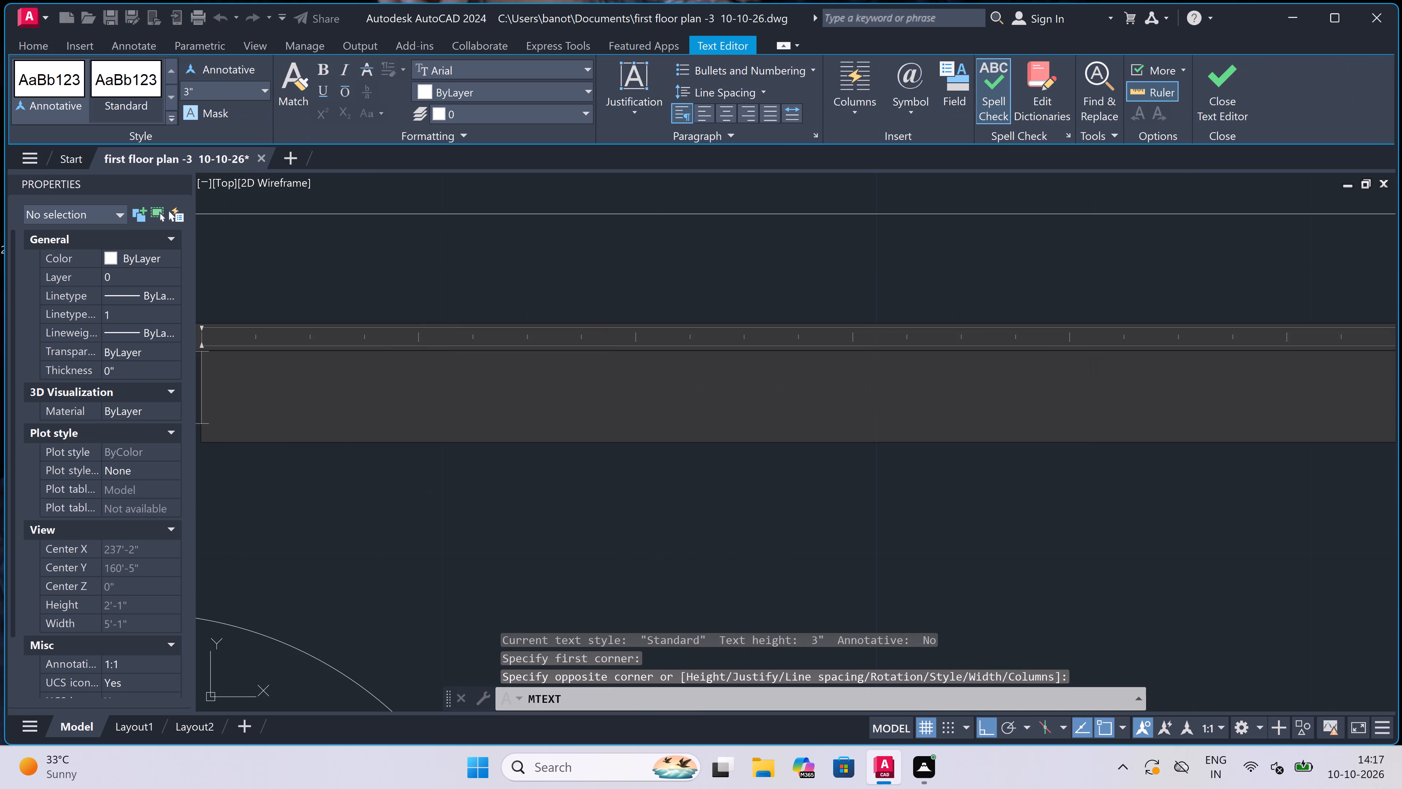
{"action": "scroll", "coordinate": [874, 374], "scroll_direction": "down", "scroll_amount": 2}
{"action": "scroll", "coordinate": [844, 400], "scroll_direction": "up", "scroll_amount": 1}
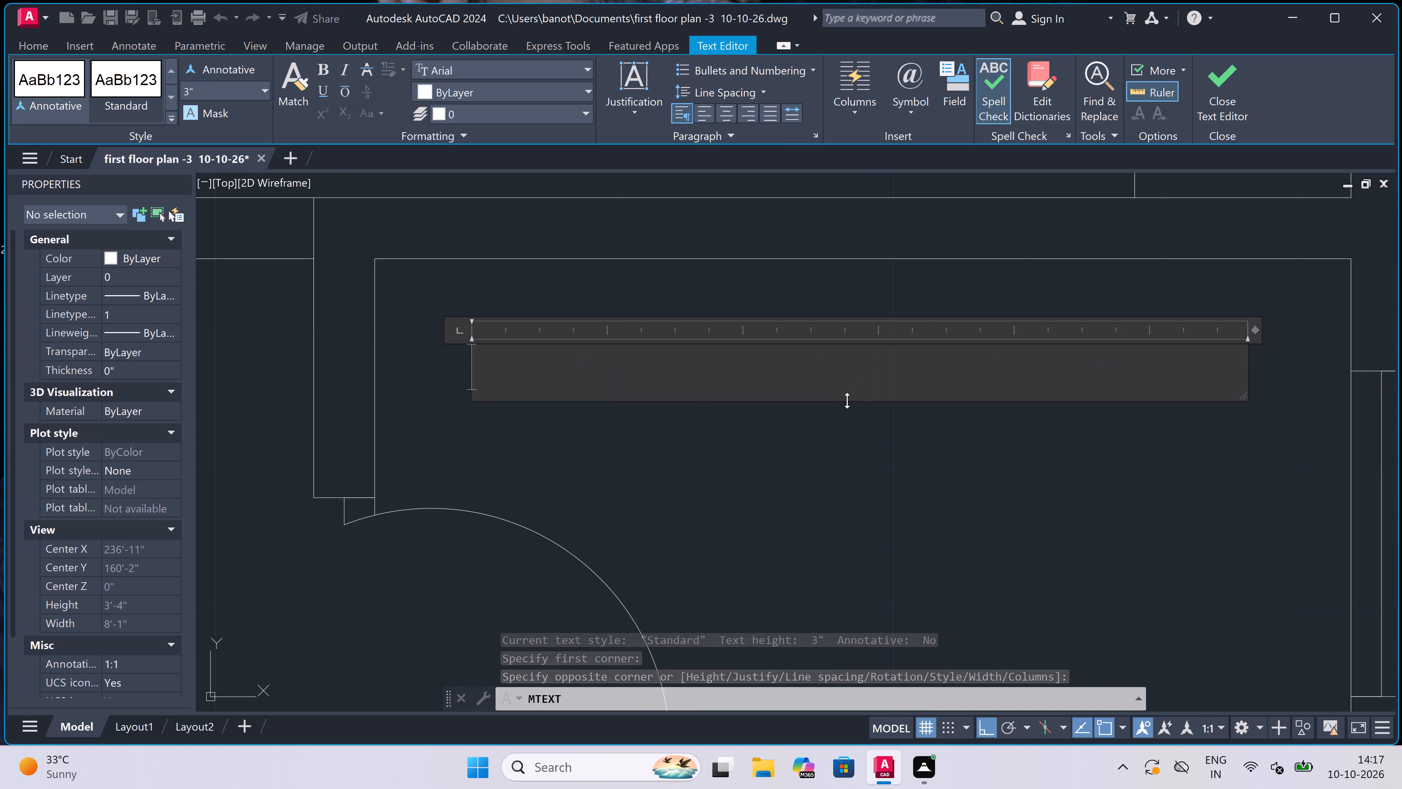
{"action": "type", "text": "TOILET"}
{"action": "key", "text": "Return"}
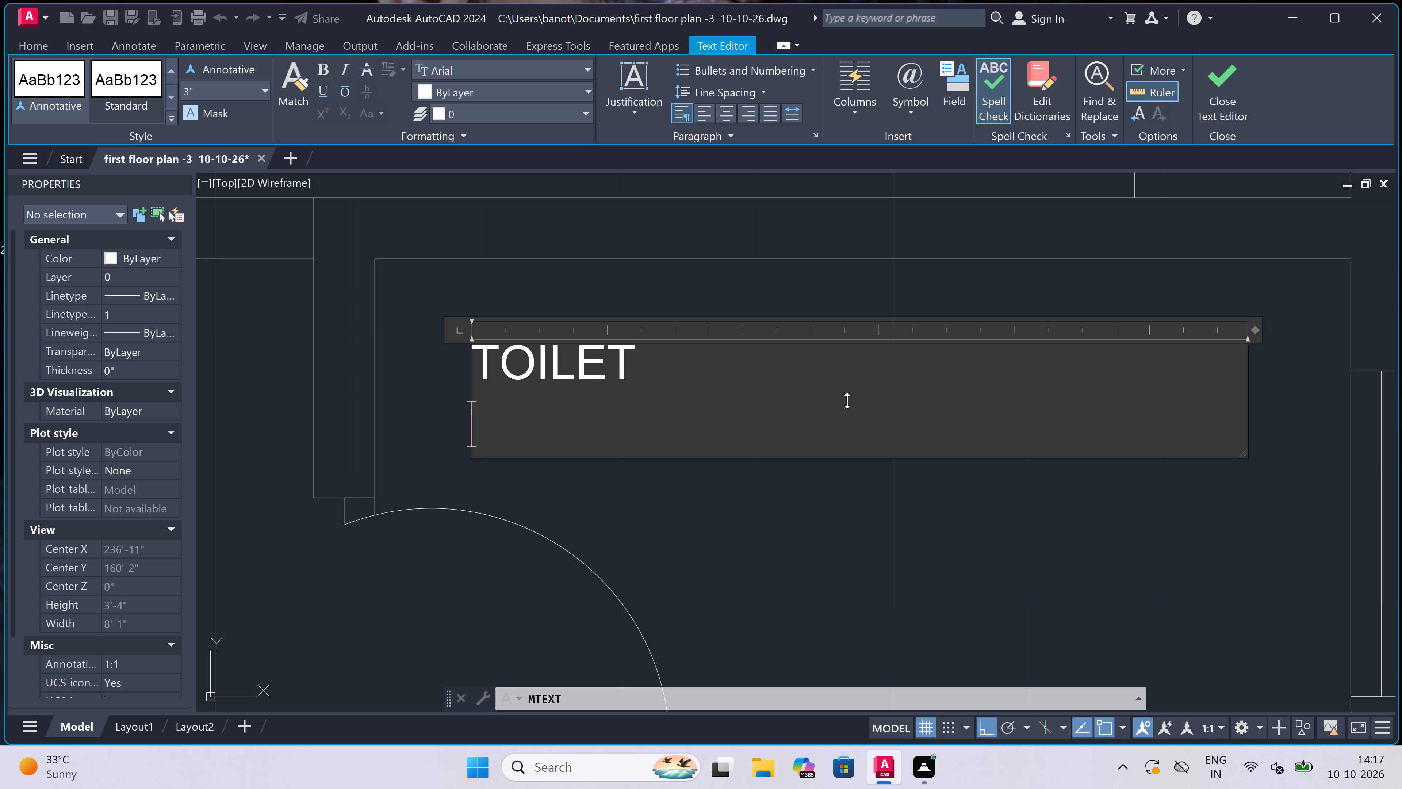
{"action": "type", "text": "6'0"}
{"action": "type", "text": "\"x3'6\""}
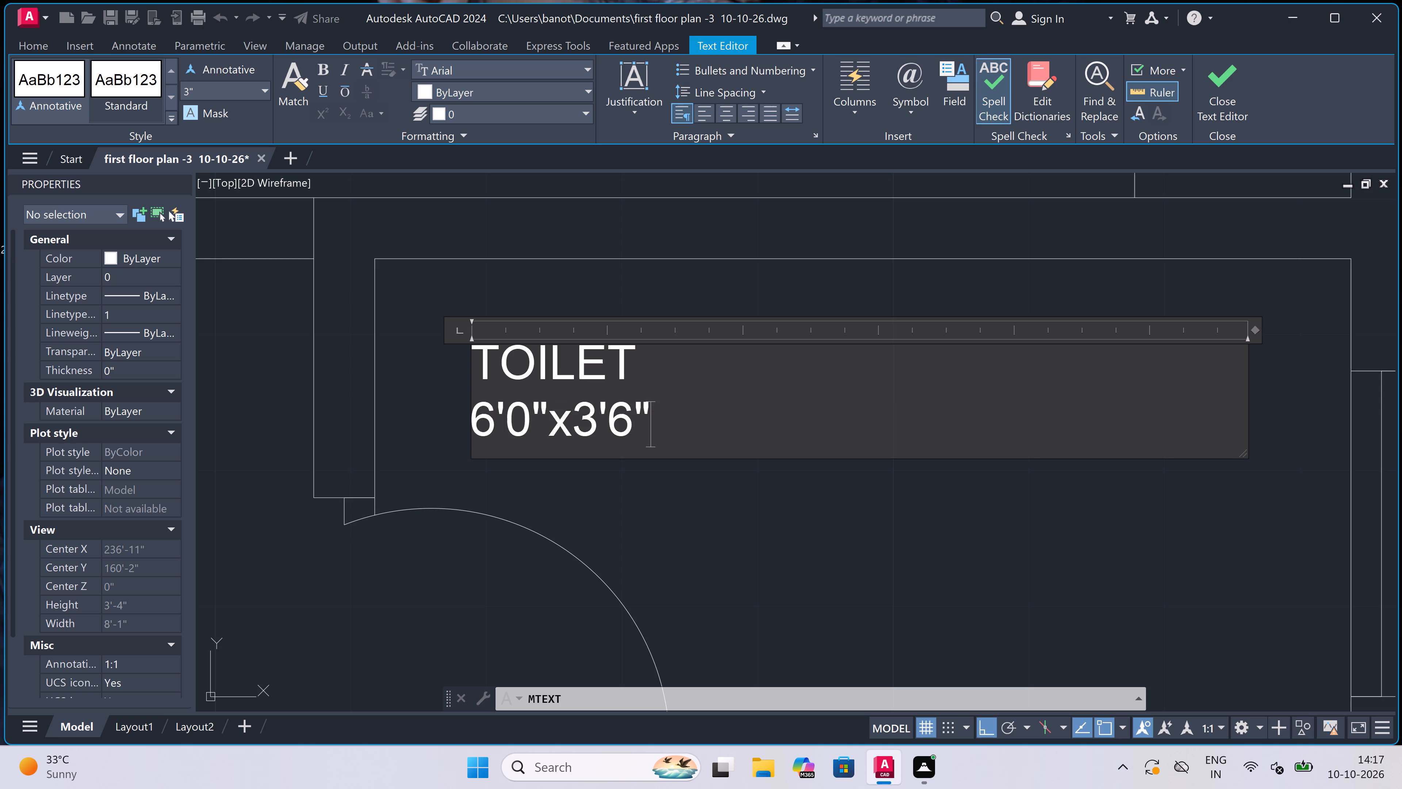
{"action": "double_click", "coordinate": [602, 502]}
Add a two-line multiline text label reading KITCHEN and 10'0"5'0" in the room directly above the lower-right unit's two toilets.
{"action": "scroll", "coordinate": [600, 480], "scroll_direction": "down", "scroll_amount": 8}
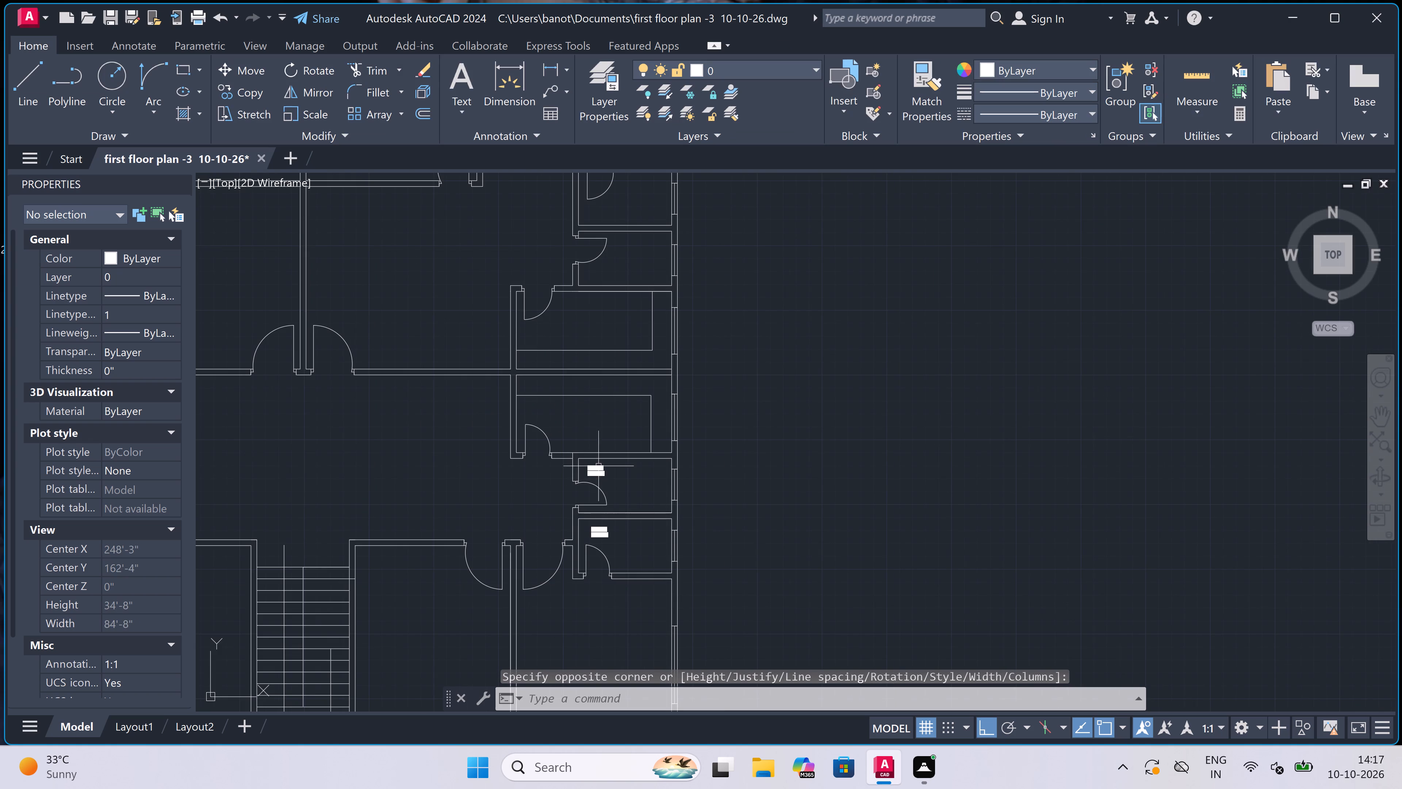
{"action": "scroll", "coordinate": [544, 405], "scroll_direction": "up", "scroll_amount": 3}
{"action": "key", "text": "space"}
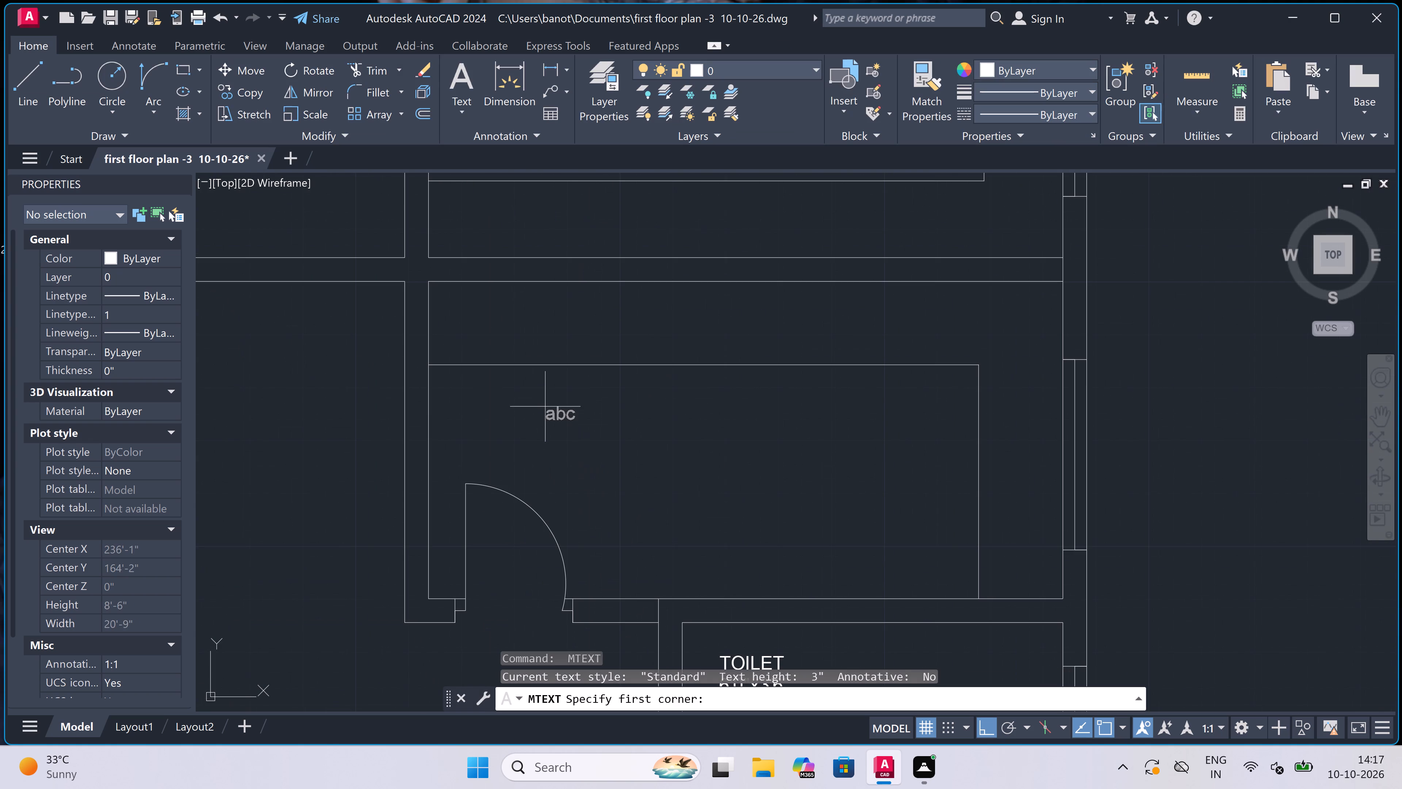
{"action": "left_click_drag", "start_coordinate": [575, 451], "coordinate": [578, 451]}
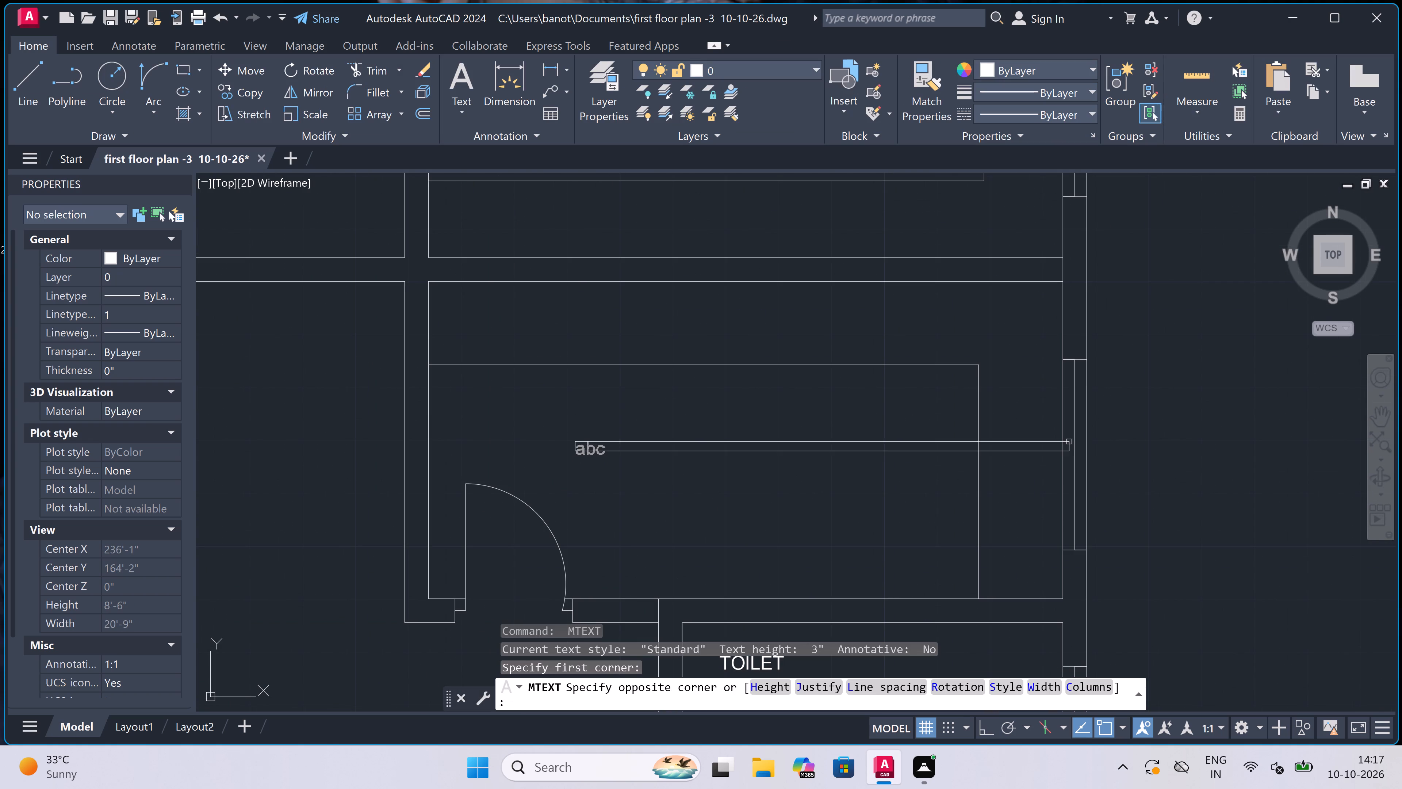
{"action": "left_click", "coordinate": [1254, 451]}
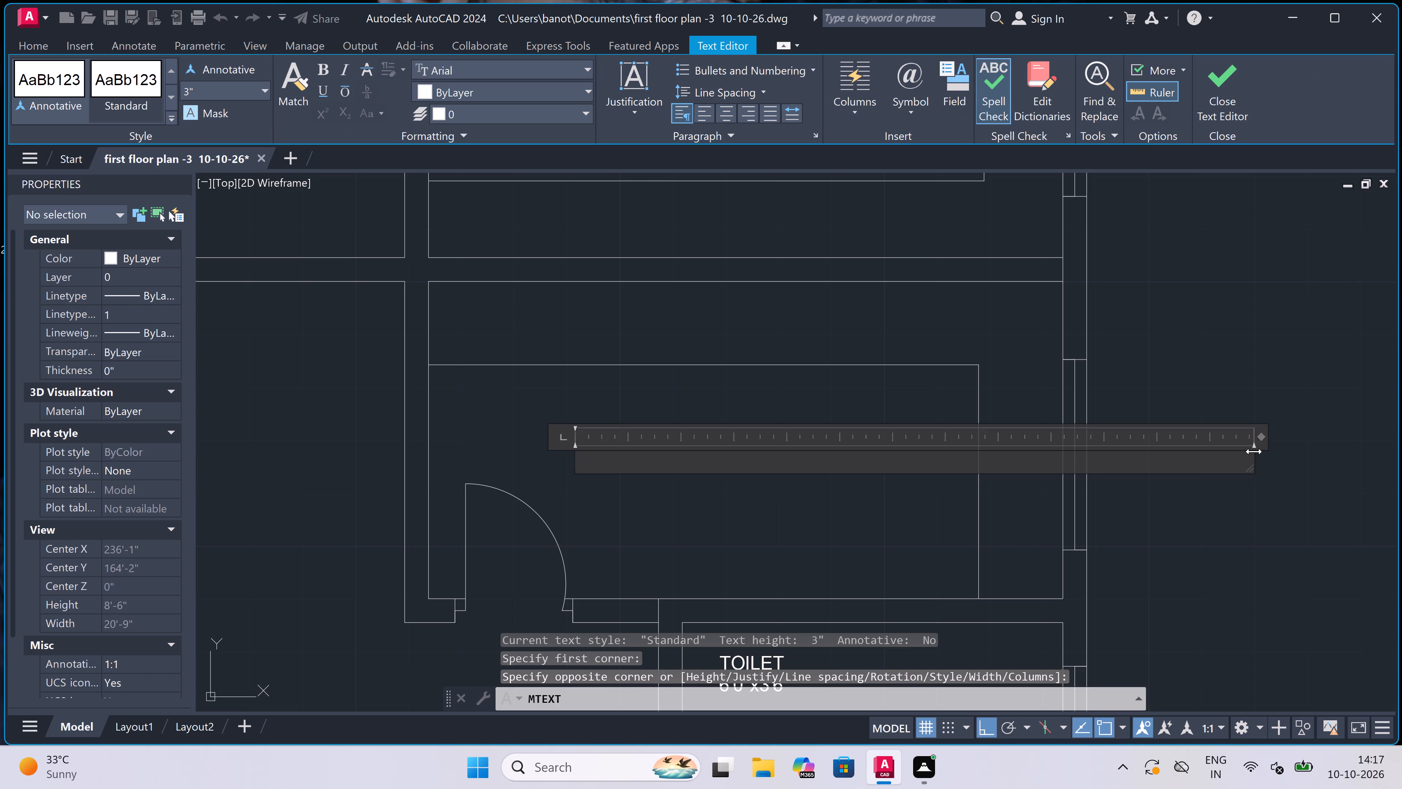
{"action": "type", "text": "KITCHEN"}
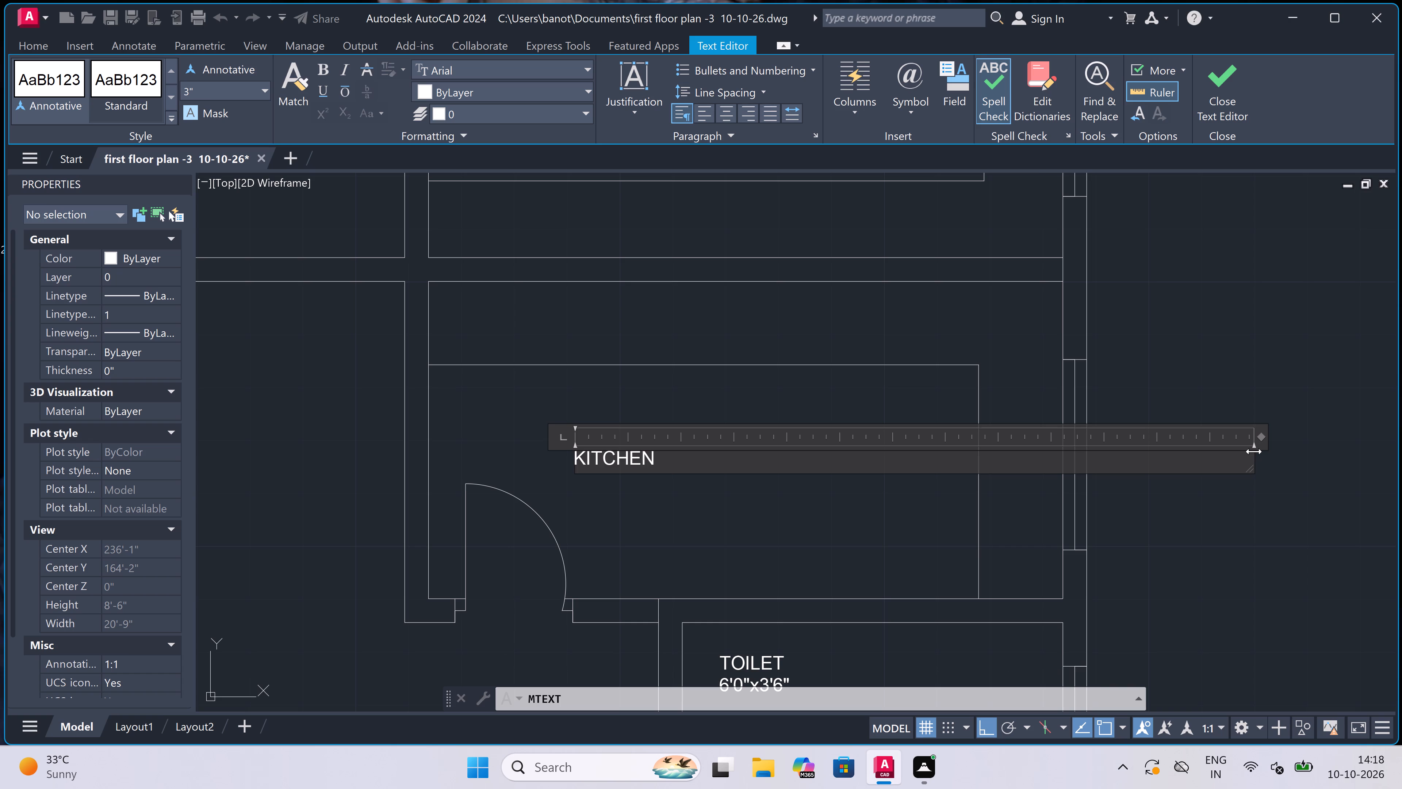
{"action": "key", "text": "Return"}
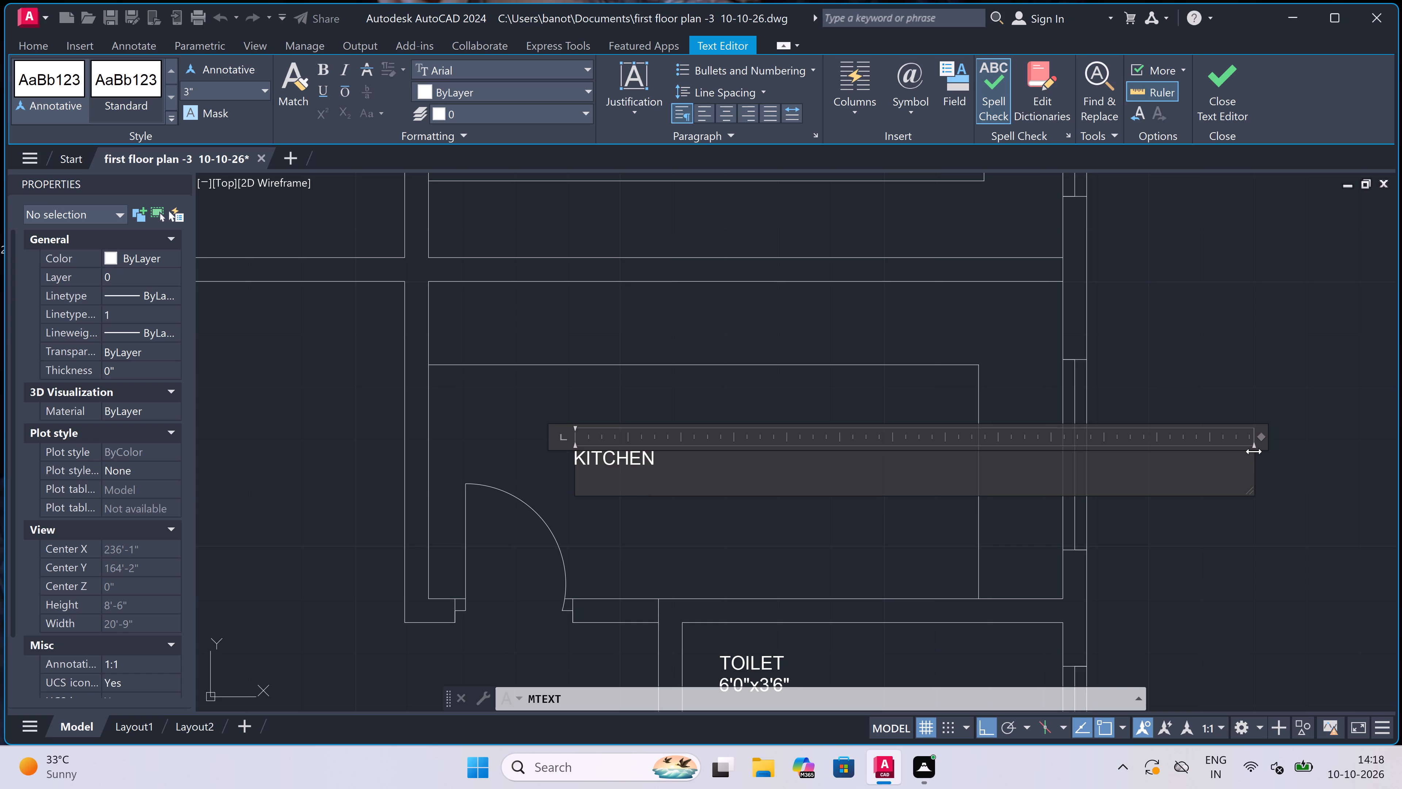
{"action": "type", "text": "10'0"}
{"action": "type", "text": "5'0\""}
{"action": "left_click", "coordinate": [654, 534]}
Add a two-line multiline text label reading KITCHEN and 10'0"x5'0" in the upper-right unit's kitchen, the mirrored room across the dividing wall.
{"action": "scroll", "coordinate": [654, 534], "scroll_direction": "down", "scroll_amount": 3}
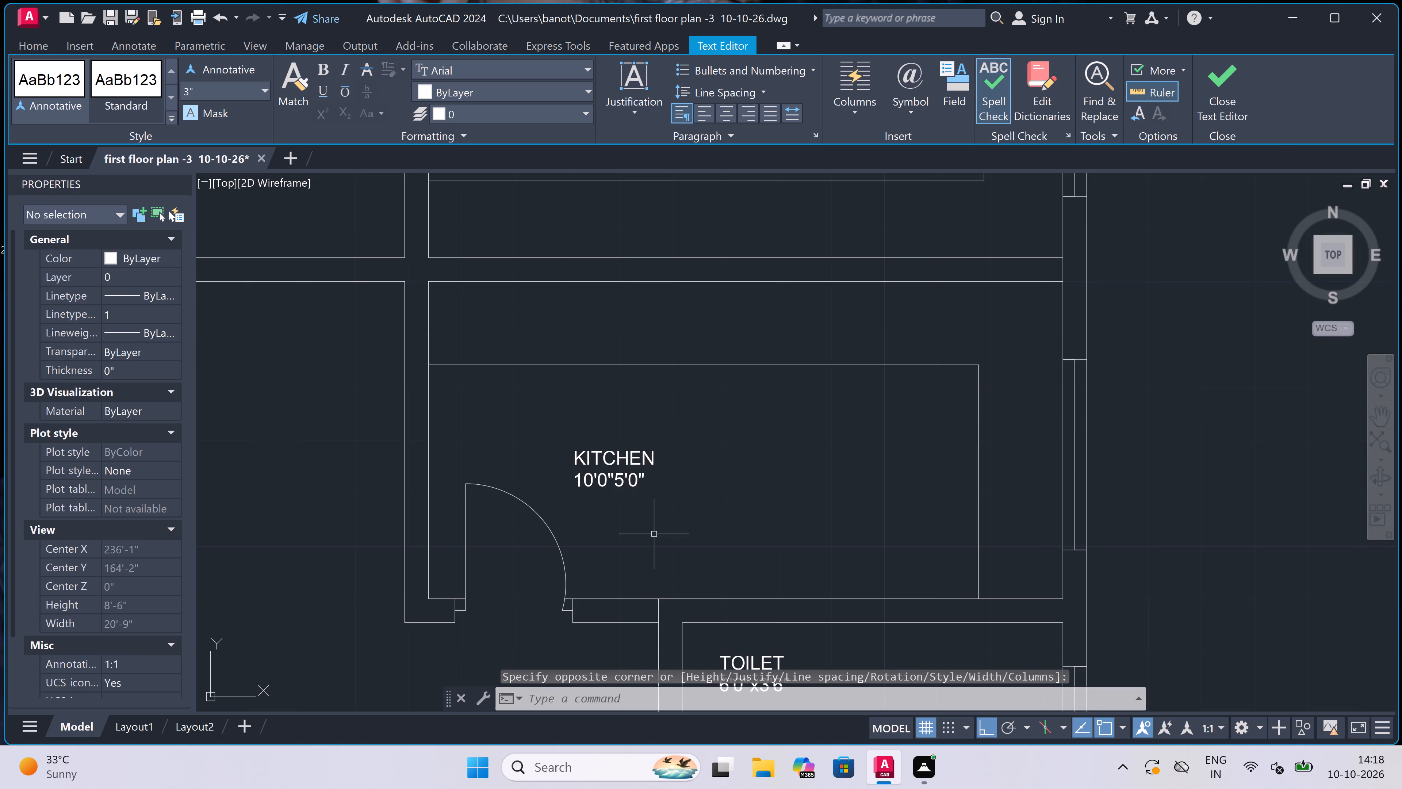
{"action": "scroll", "coordinate": [654, 534], "scroll_direction": "down", "scroll_amount": 6}
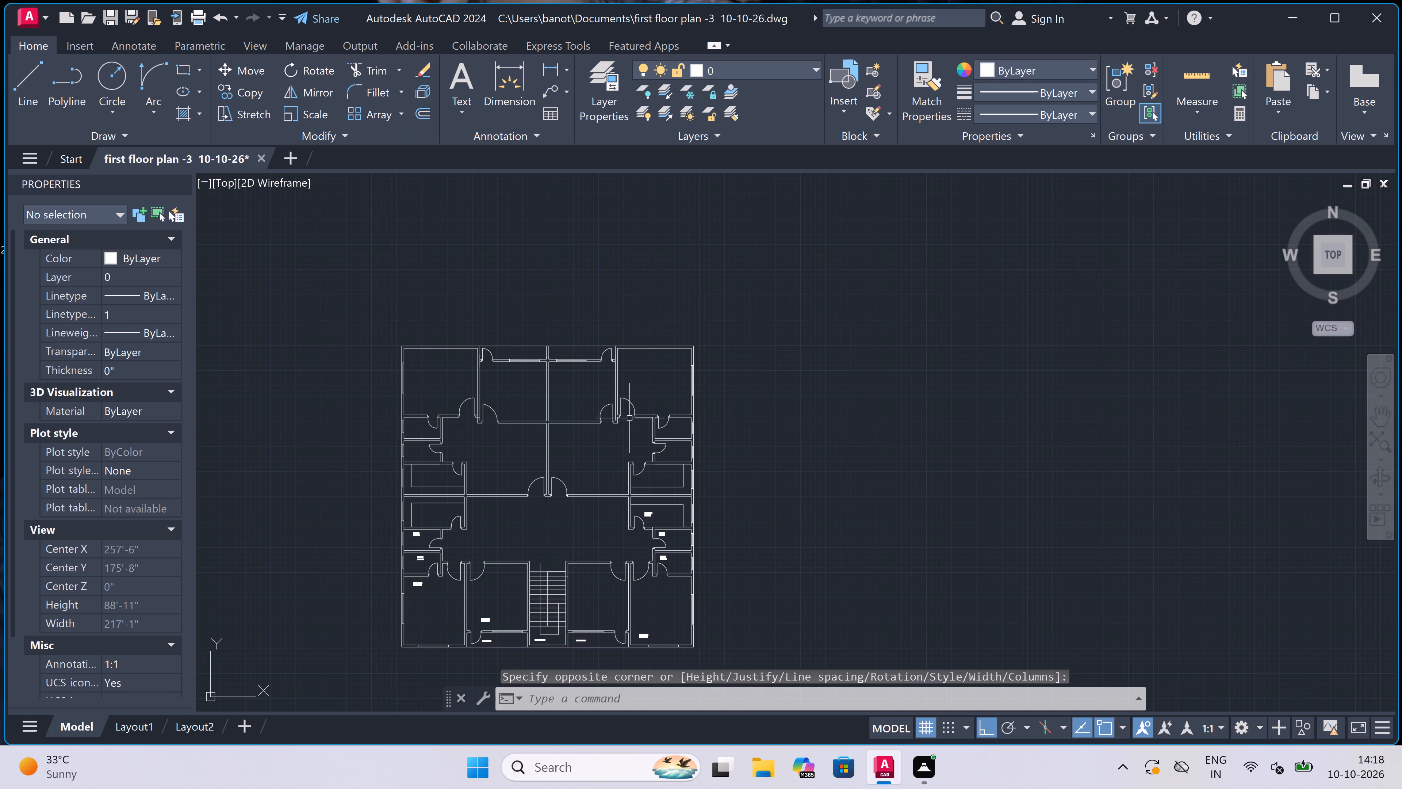
{"action": "scroll", "coordinate": [662, 461], "scroll_direction": "up", "scroll_amount": 4}
{"action": "scroll", "coordinate": [663, 463], "scroll_direction": "down", "scroll_amount": 1}
{"action": "scroll", "coordinate": [652, 517], "scroll_direction": "up", "scroll_amount": 2}
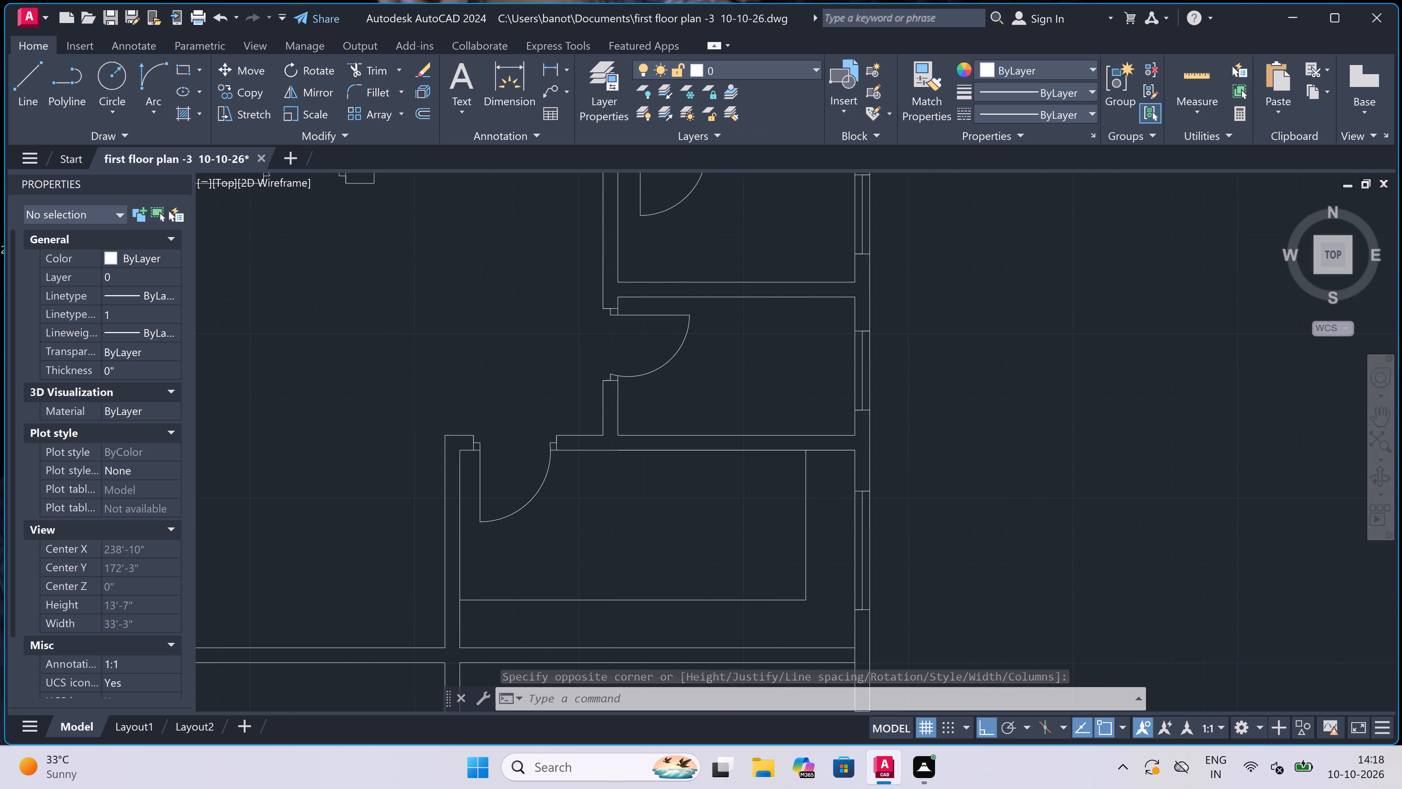
{"action": "key", "text": "space"}
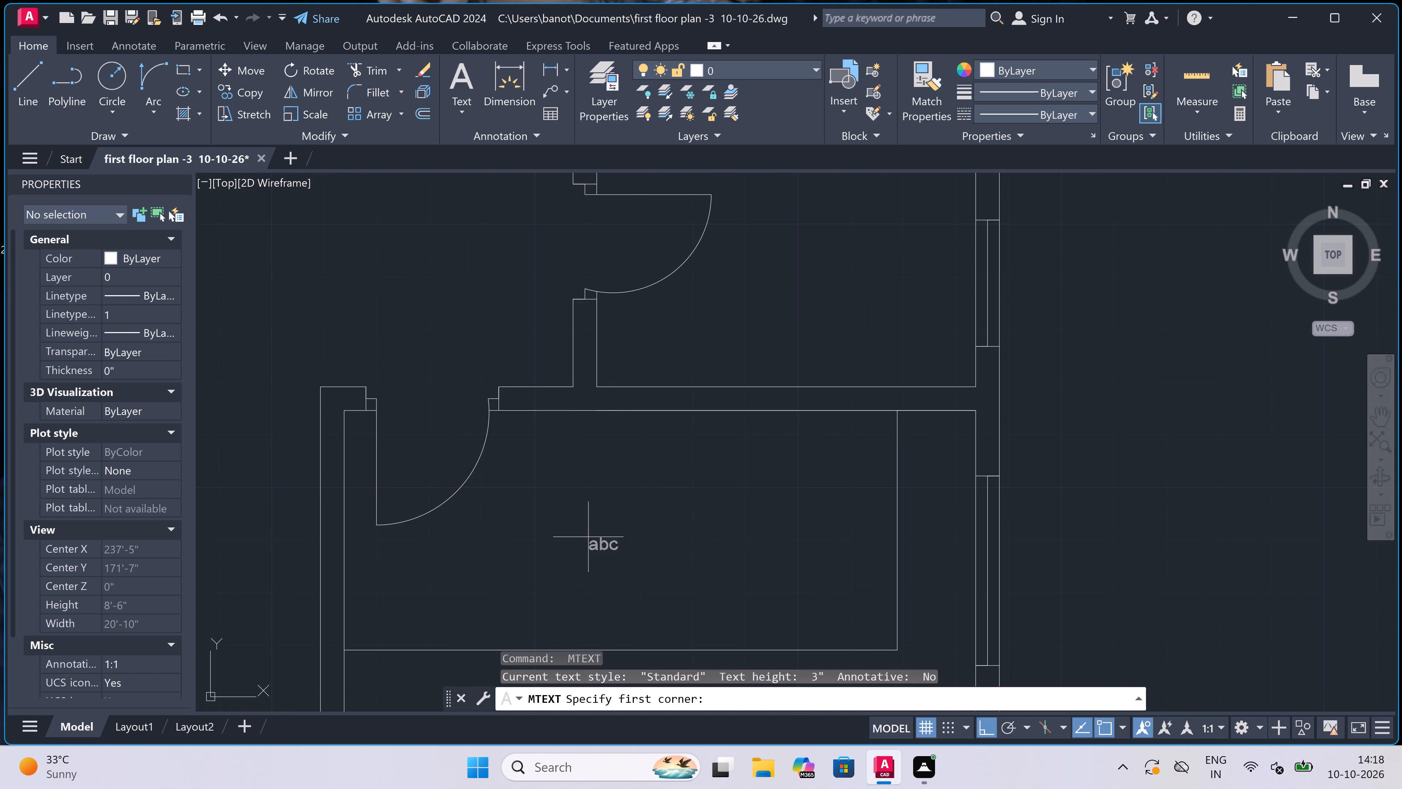
{"action": "double_click", "coordinate": [524, 545]}
{"action": "left_click", "coordinate": [1083, 503]}
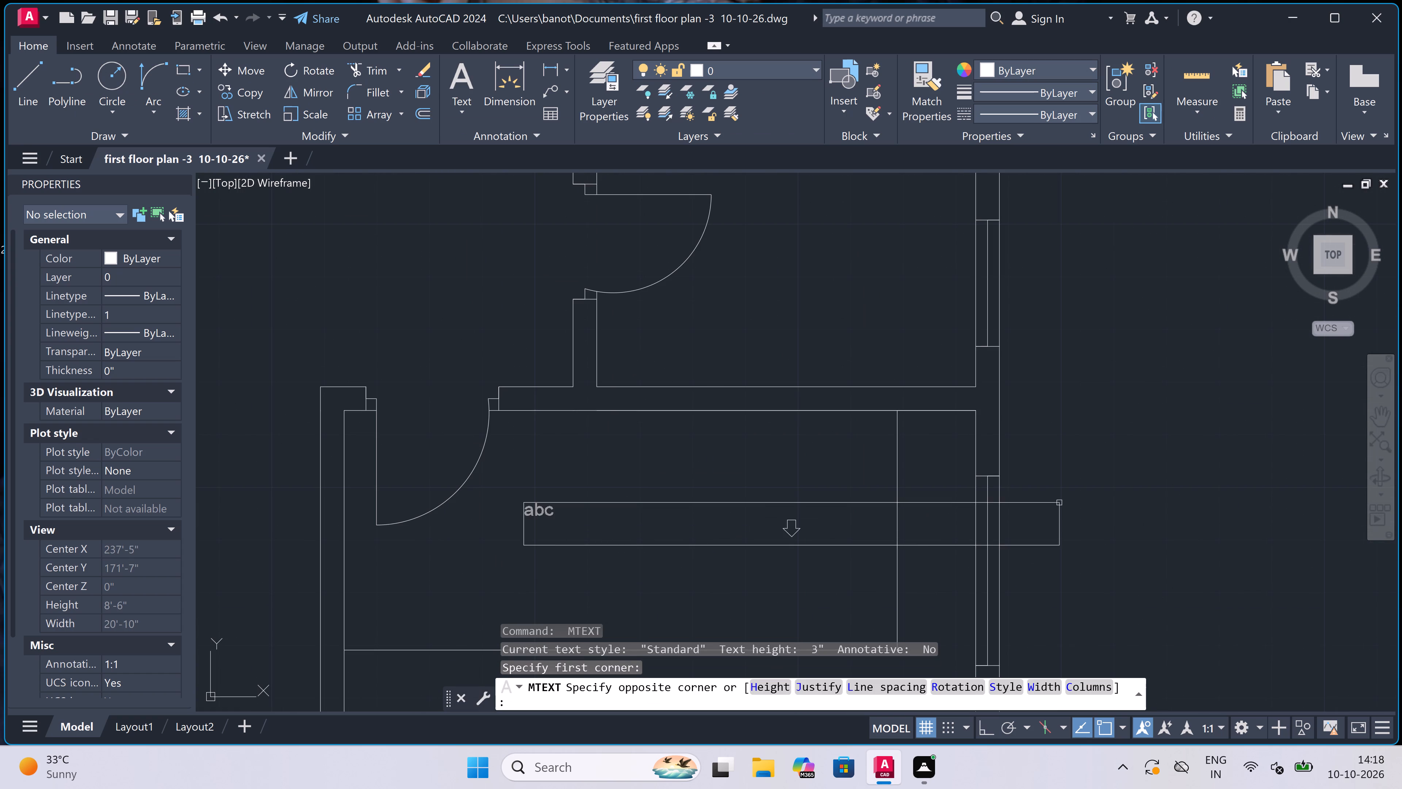
{"action": "scroll", "coordinate": [961, 431], "scroll_direction": "down", "scroll_amount": 3}
{"action": "scroll", "coordinate": [816, 484], "scroll_direction": "up", "scroll_amount": 3}
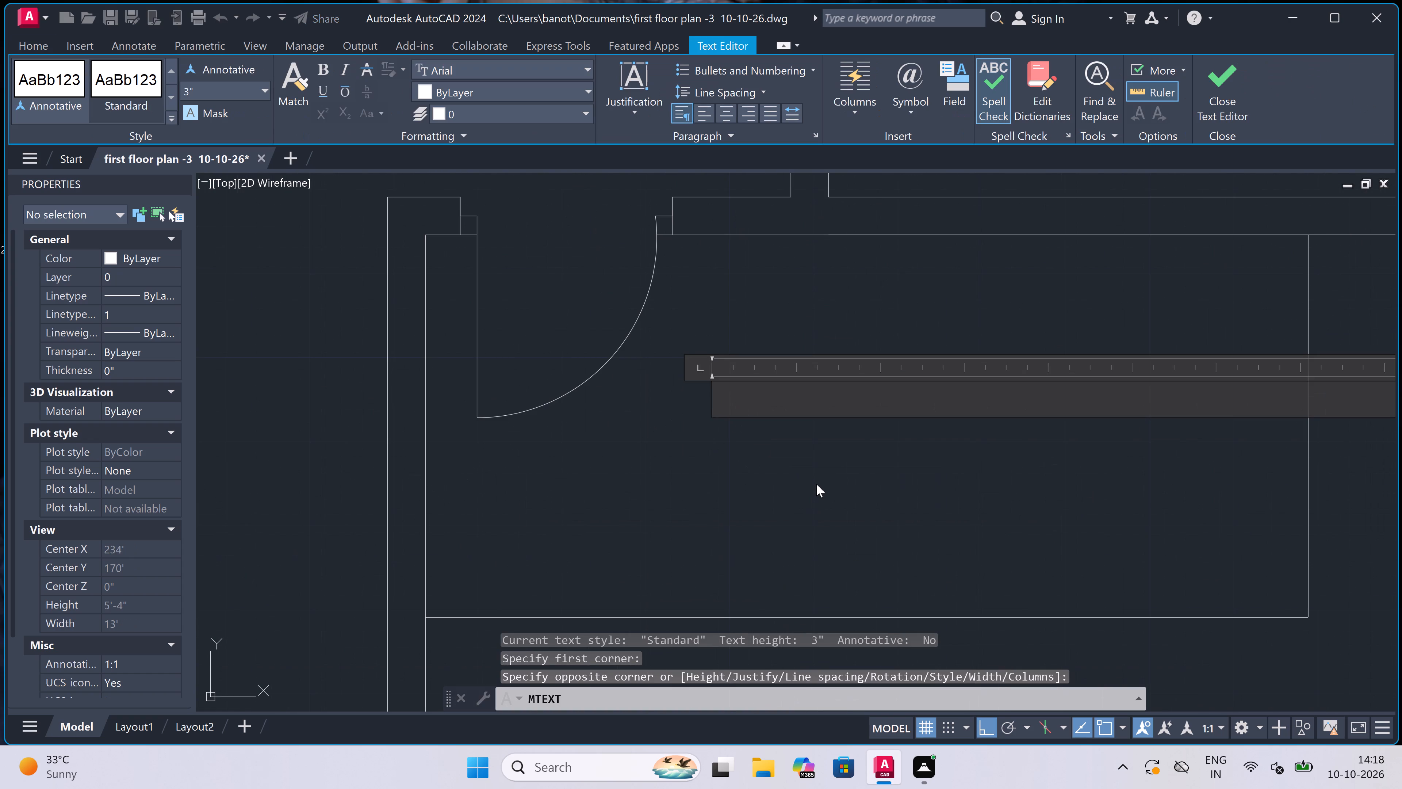
{"action": "type", "text": "KITCH"}
{"action": "key", "text": "n"}
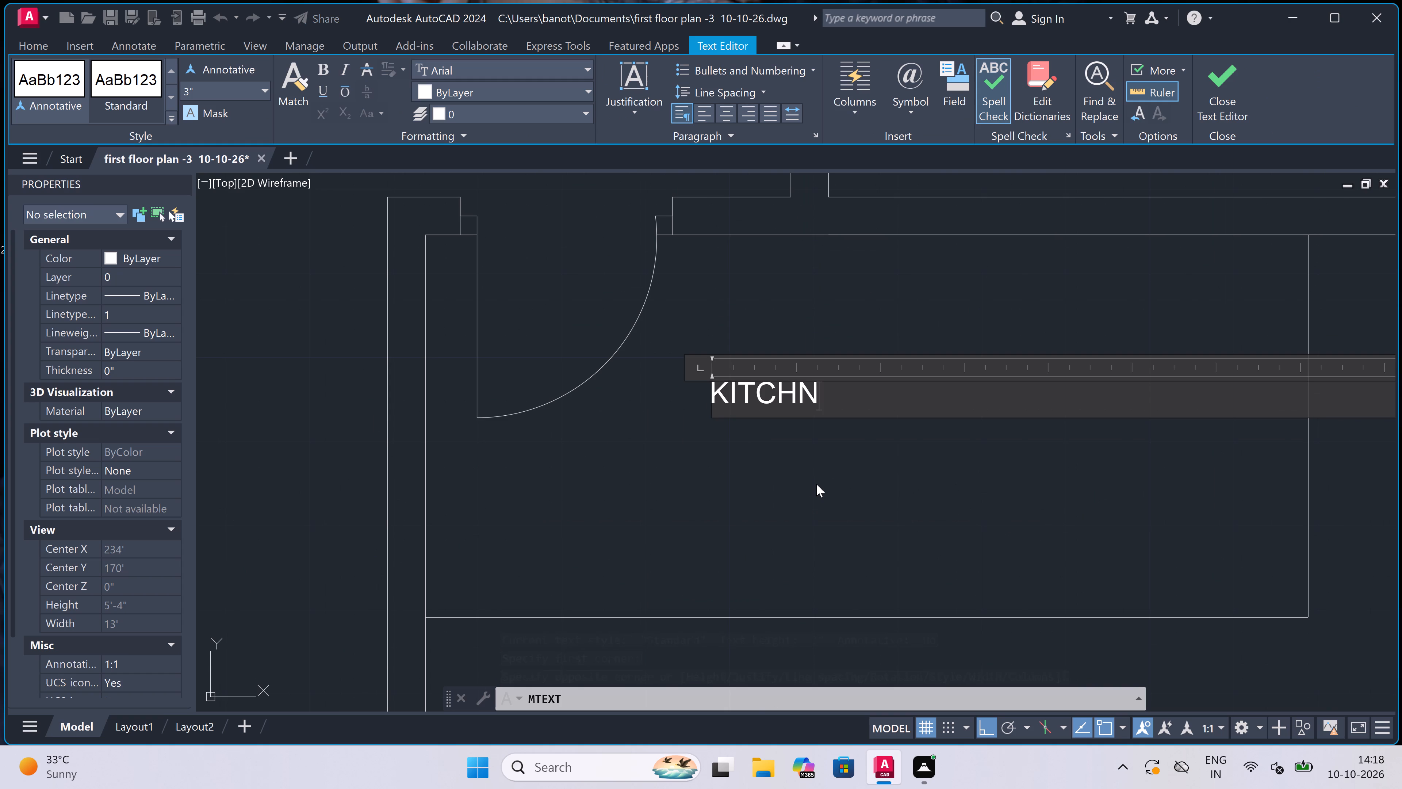
{"action": "key", "text": "BackSpace"}
{"action": "type", "text": "EN"}
{"action": "key", "text": "Return"}
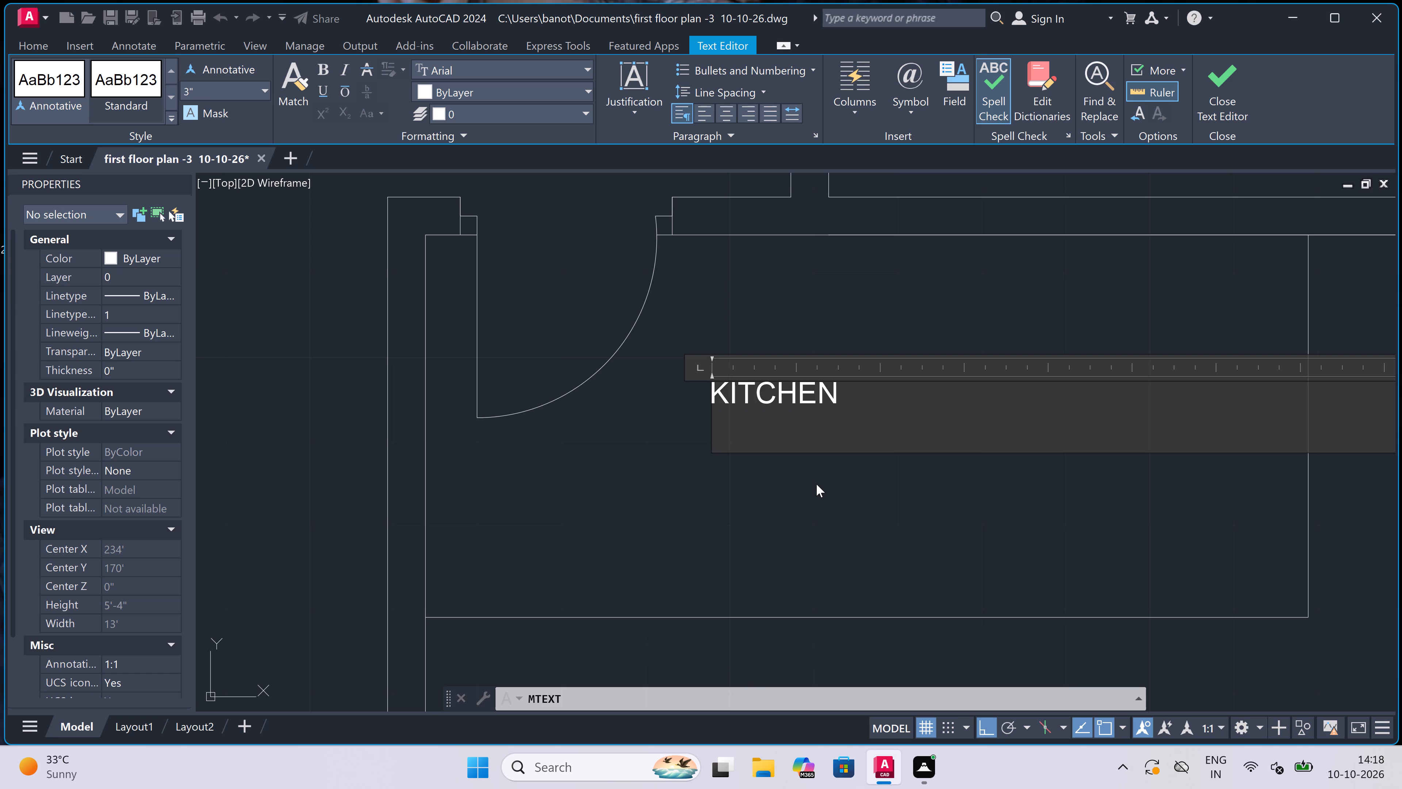
{"action": "type", "text": "10'0"}
{"action": "type", "text": "\"x"}
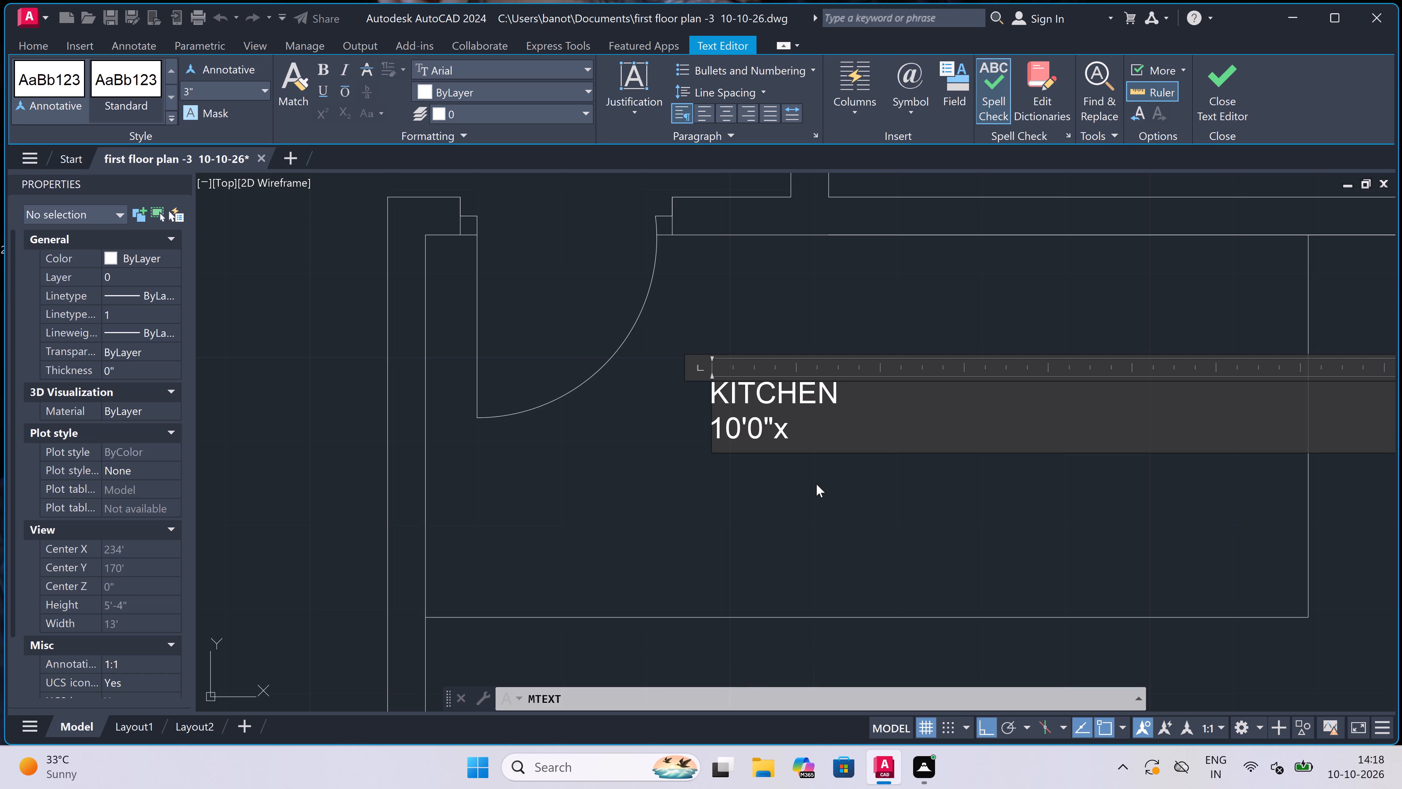
{"action": "type", "text": "5'0\""}
{"action": "left_click", "coordinate": [771, 489]}
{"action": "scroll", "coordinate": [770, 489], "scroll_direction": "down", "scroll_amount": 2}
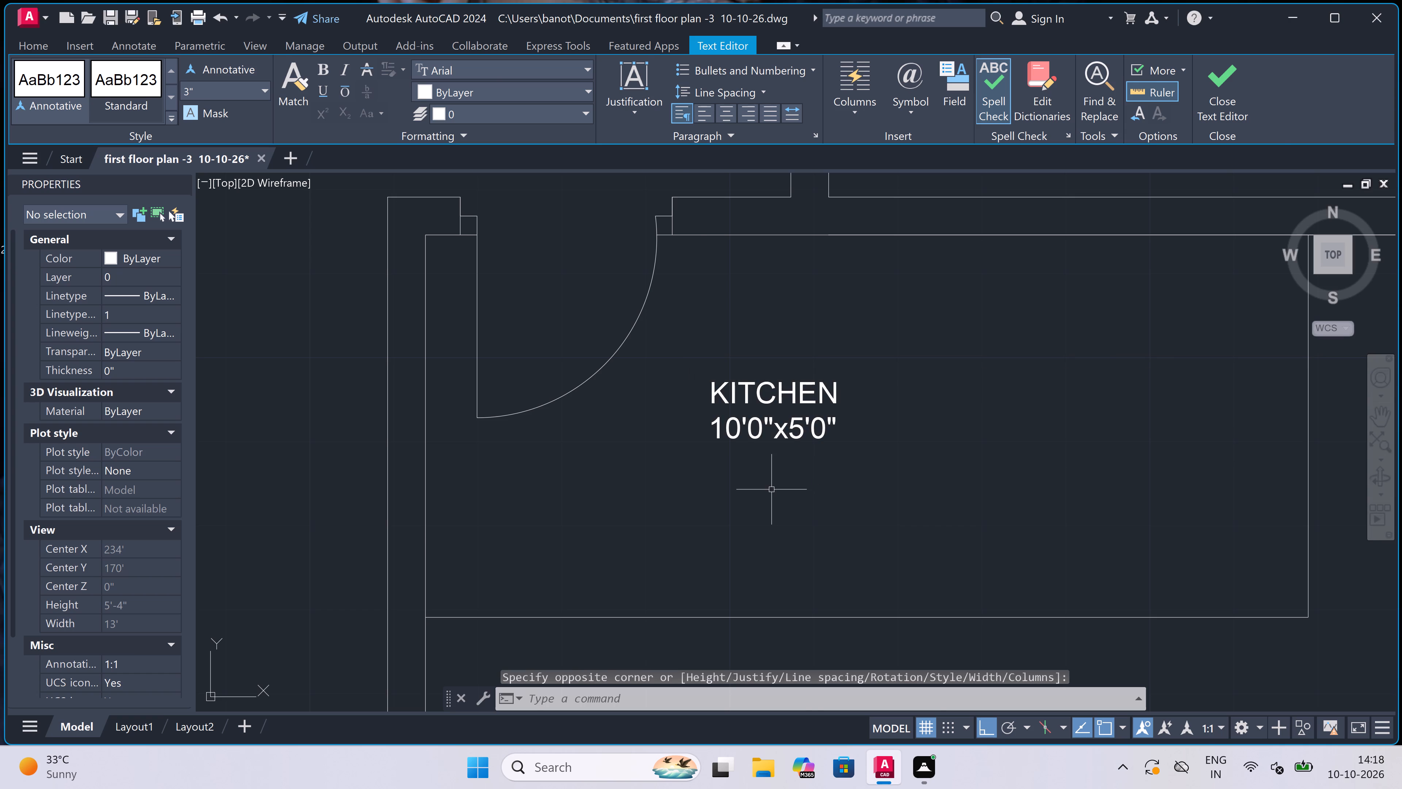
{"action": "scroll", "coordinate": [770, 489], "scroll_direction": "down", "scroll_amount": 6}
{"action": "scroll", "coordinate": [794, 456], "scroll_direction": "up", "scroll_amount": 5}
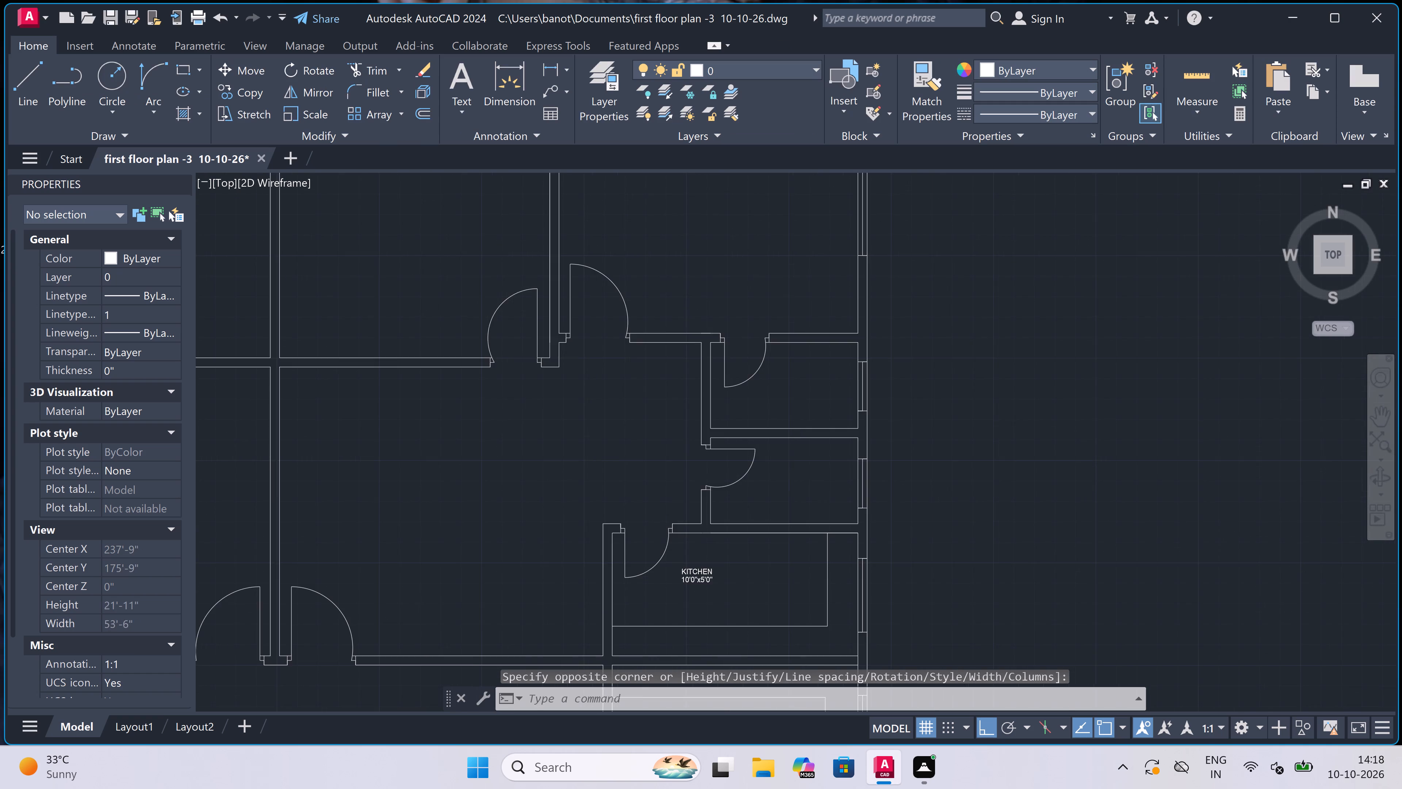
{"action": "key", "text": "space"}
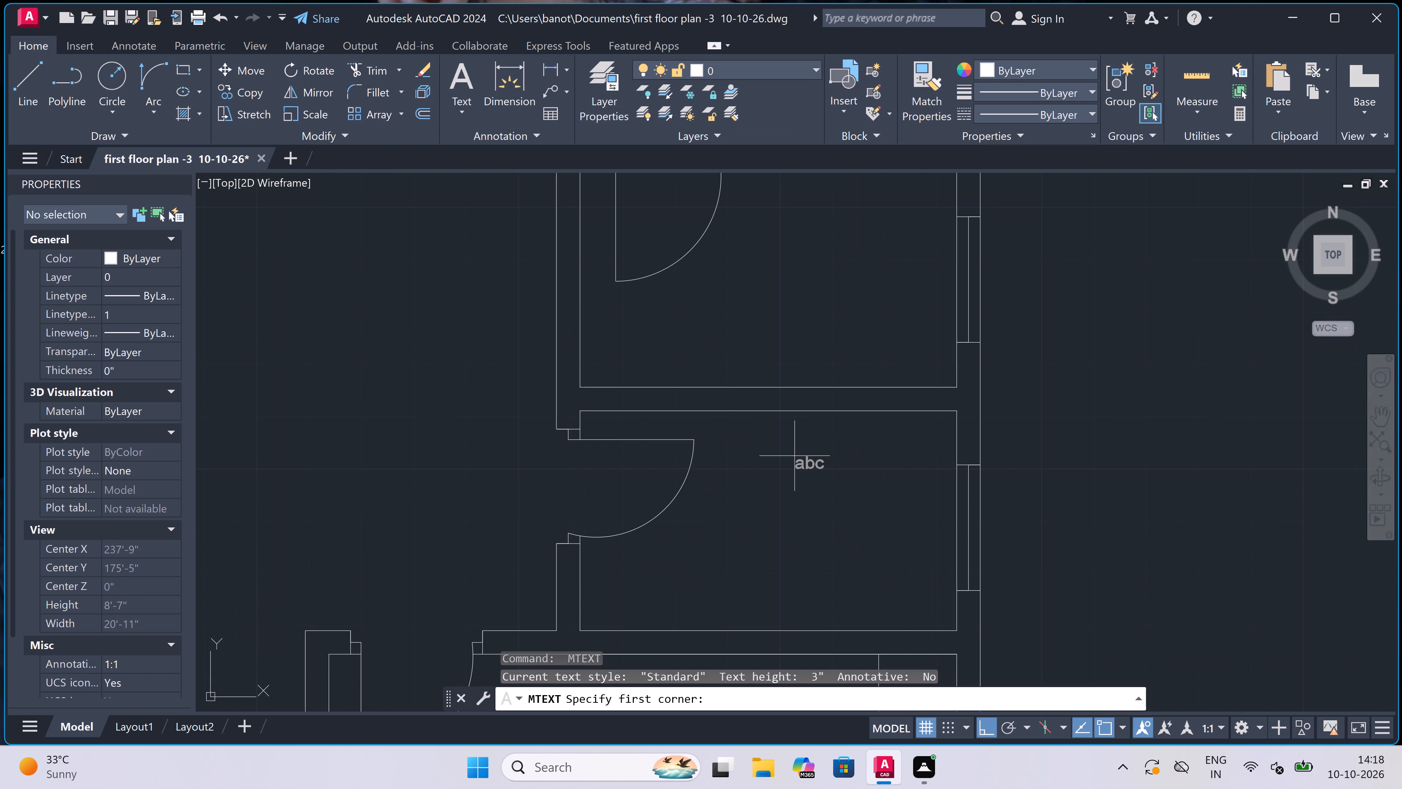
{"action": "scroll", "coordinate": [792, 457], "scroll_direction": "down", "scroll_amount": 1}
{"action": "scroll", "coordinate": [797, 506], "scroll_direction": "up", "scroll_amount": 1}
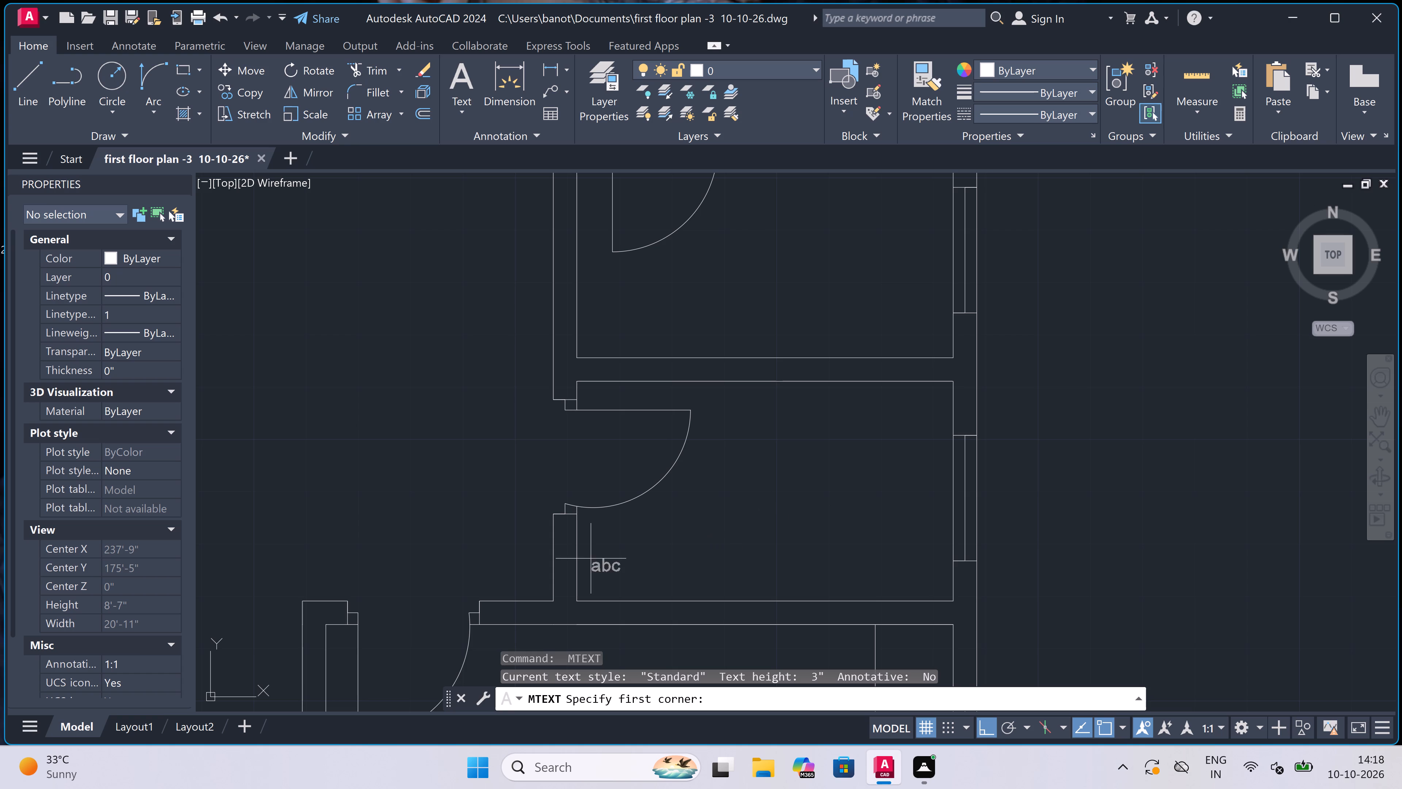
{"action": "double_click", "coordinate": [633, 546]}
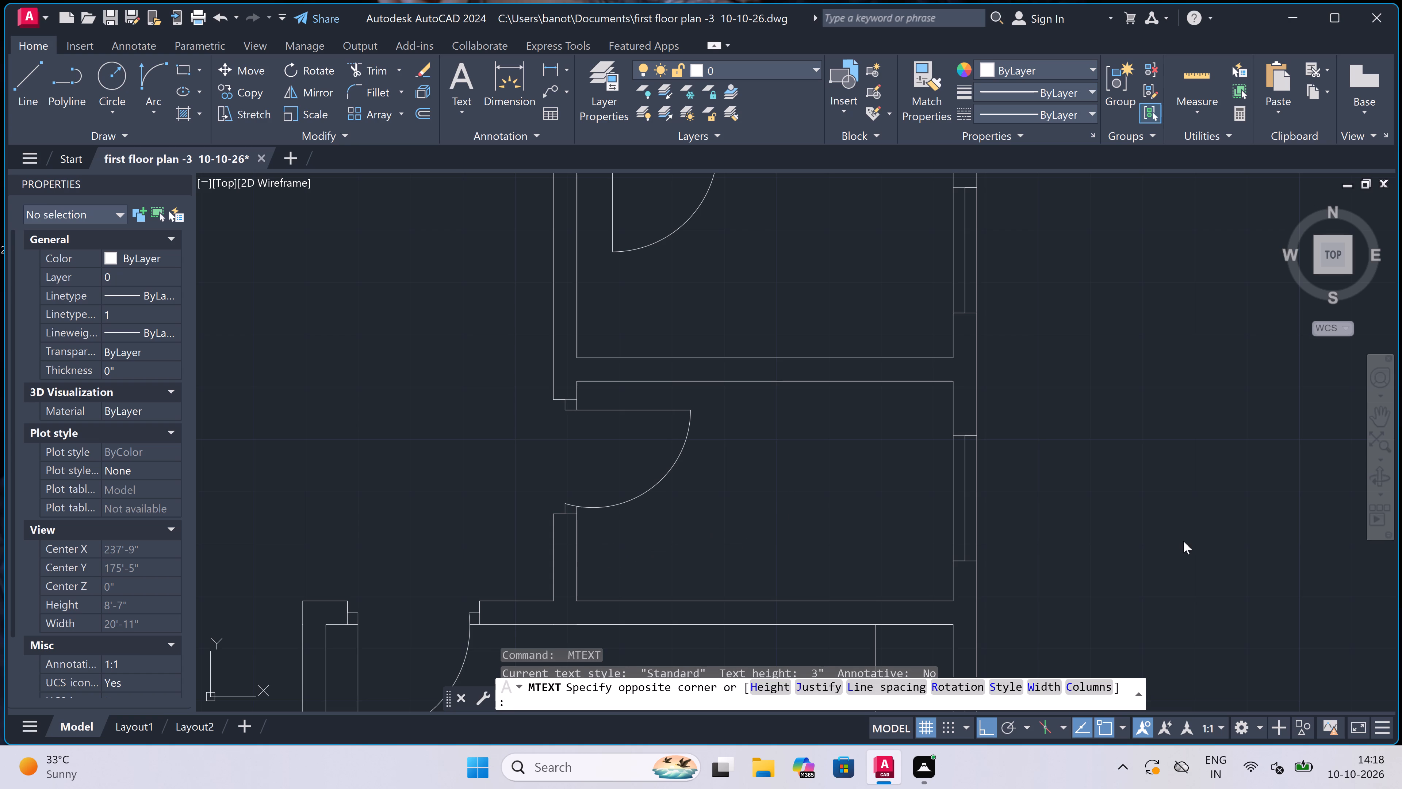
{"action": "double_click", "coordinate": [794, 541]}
Add a two-line multiline text label reading TOILET and 6'0"x3'6" in the small room directly above the upper-right unit's kitchen.
{"action": "key", "text": "space"}
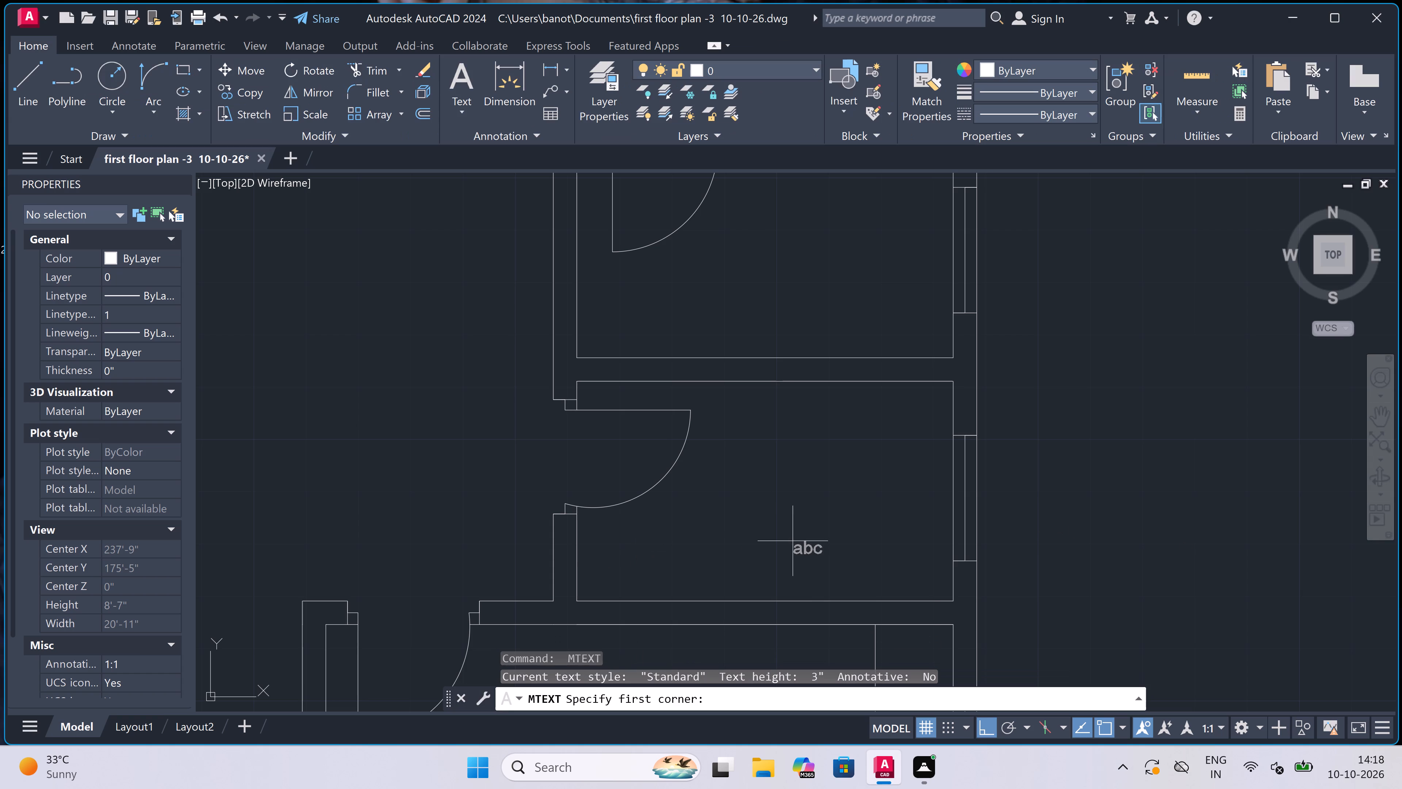
{"action": "left_click", "coordinate": [629, 541]}
{"action": "left_click", "coordinate": [1173, 545]}
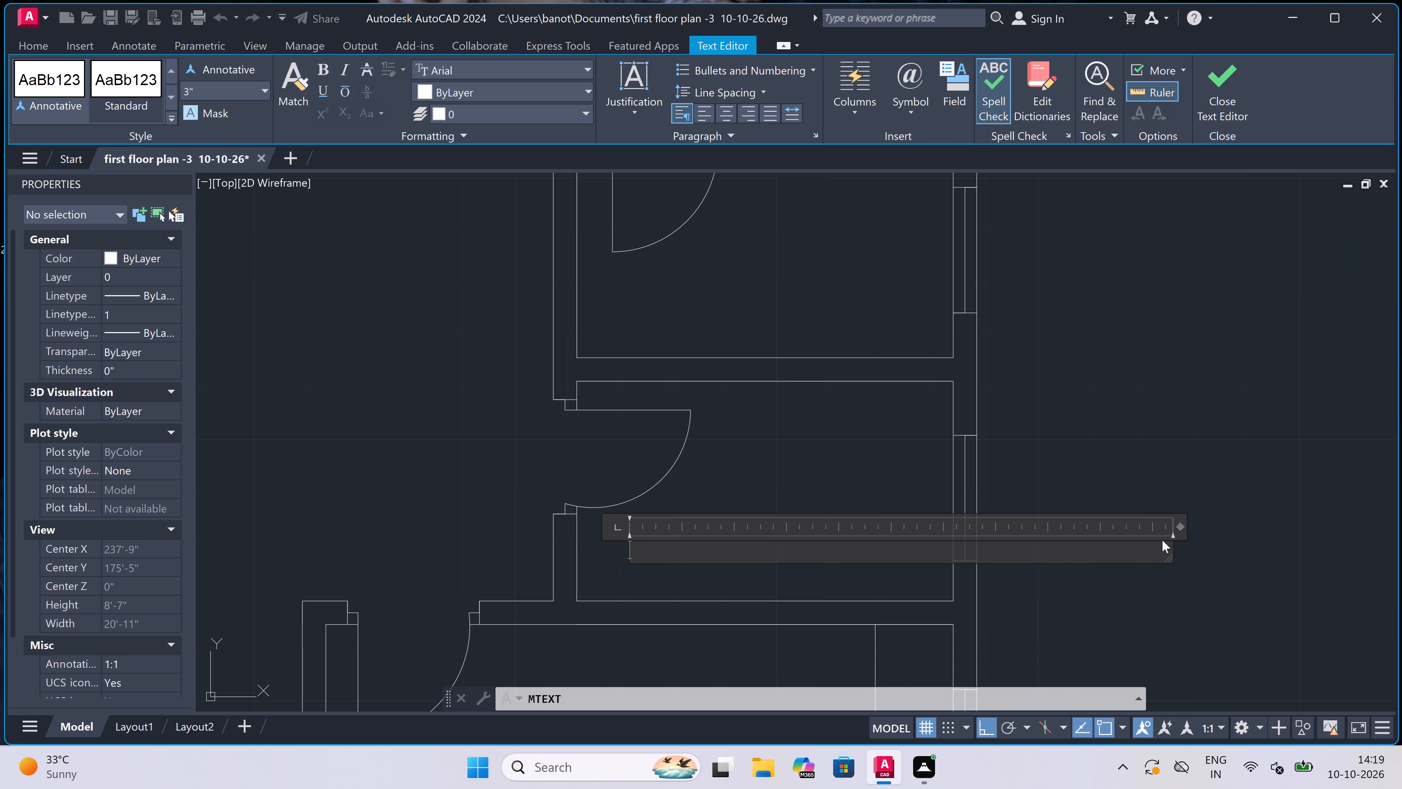
{"action": "scroll", "coordinate": [1164, 542], "scroll_direction": "down", "scroll_amount": 3}
{"action": "scroll", "coordinate": [1179, 540], "scroll_direction": "up", "scroll_amount": 4}
{"action": "scroll", "coordinate": [1179, 540], "scroll_direction": "down", "scroll_amount": 1}
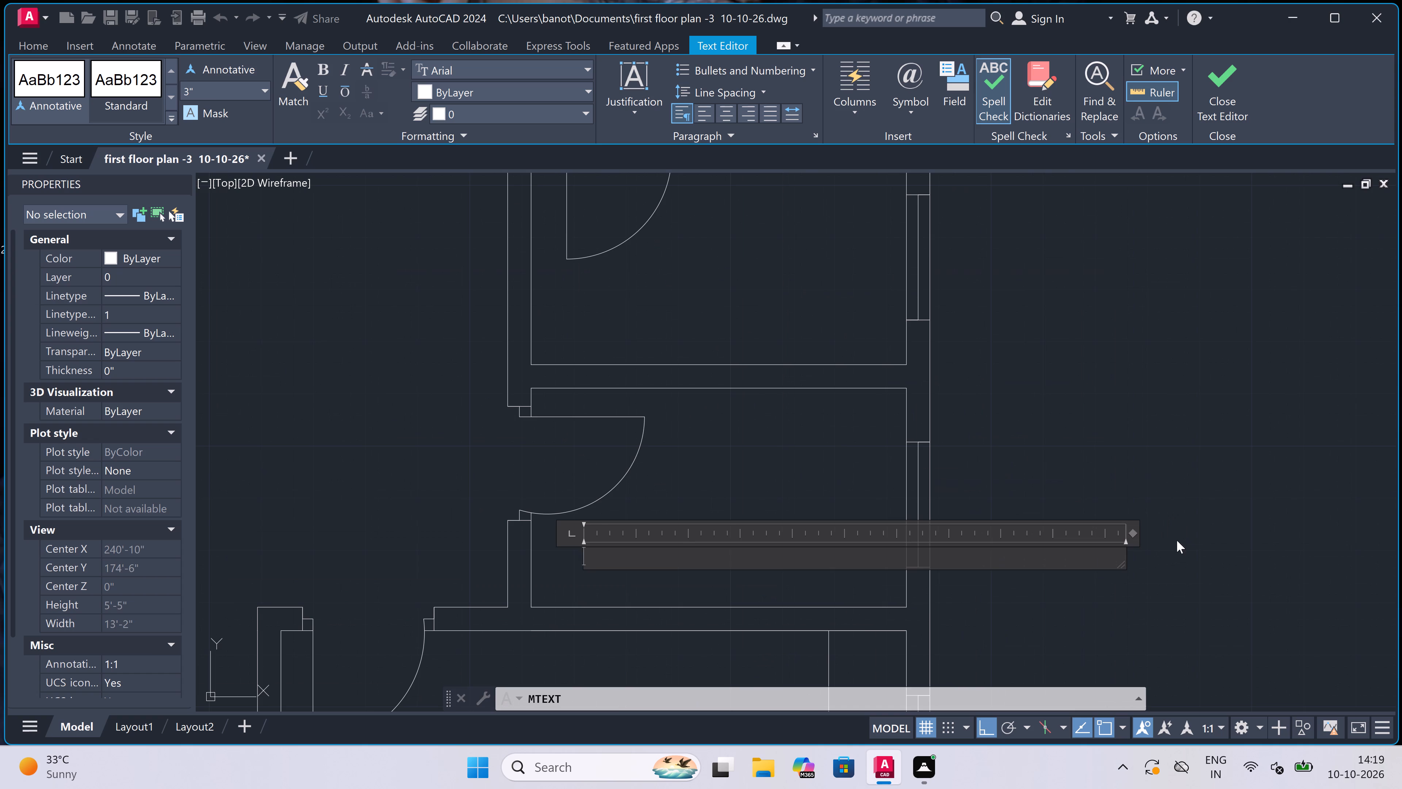
{"action": "scroll", "coordinate": [570, 584], "scroll_direction": "up", "scroll_amount": 1}
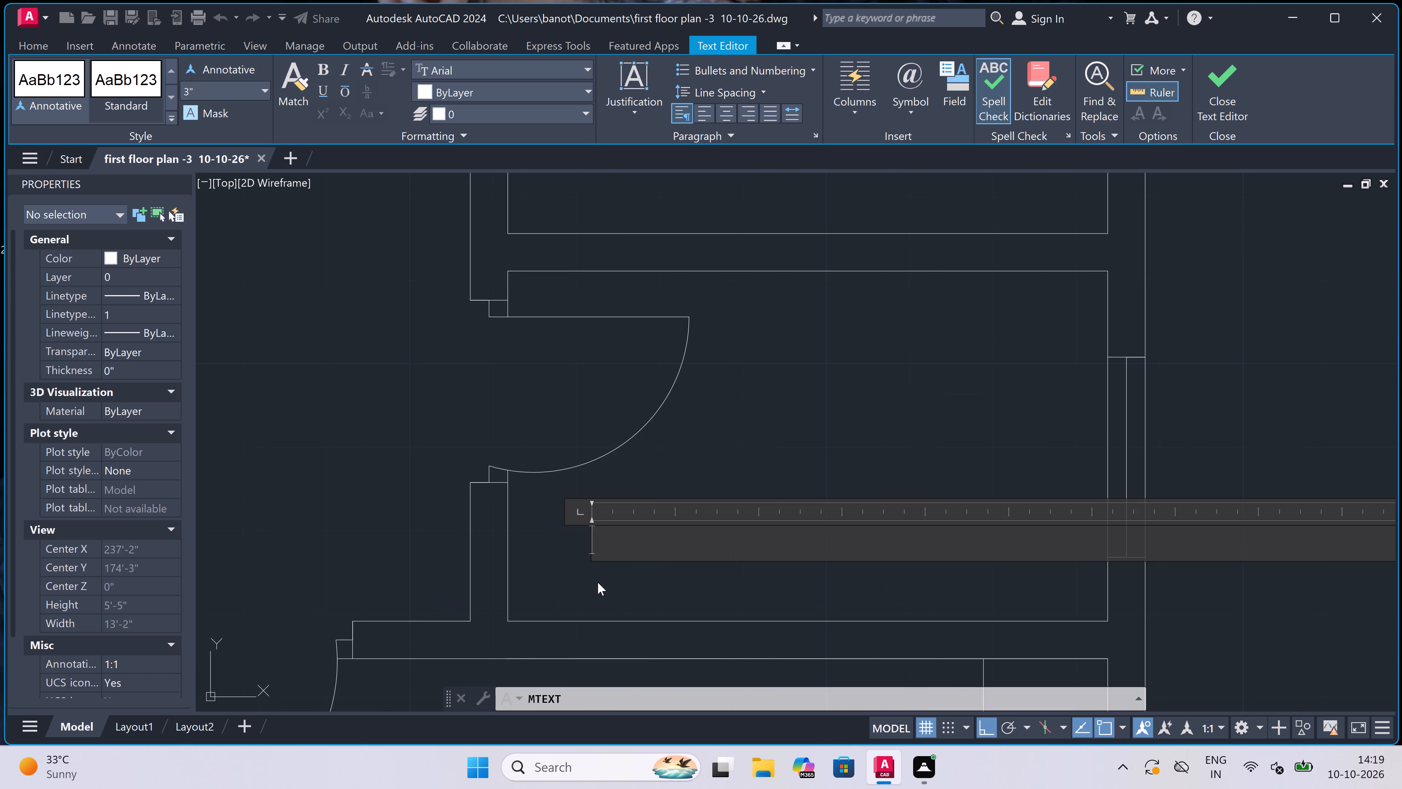
{"action": "type", "text": "TOILET"}
{"action": "key", "text": "Return"}
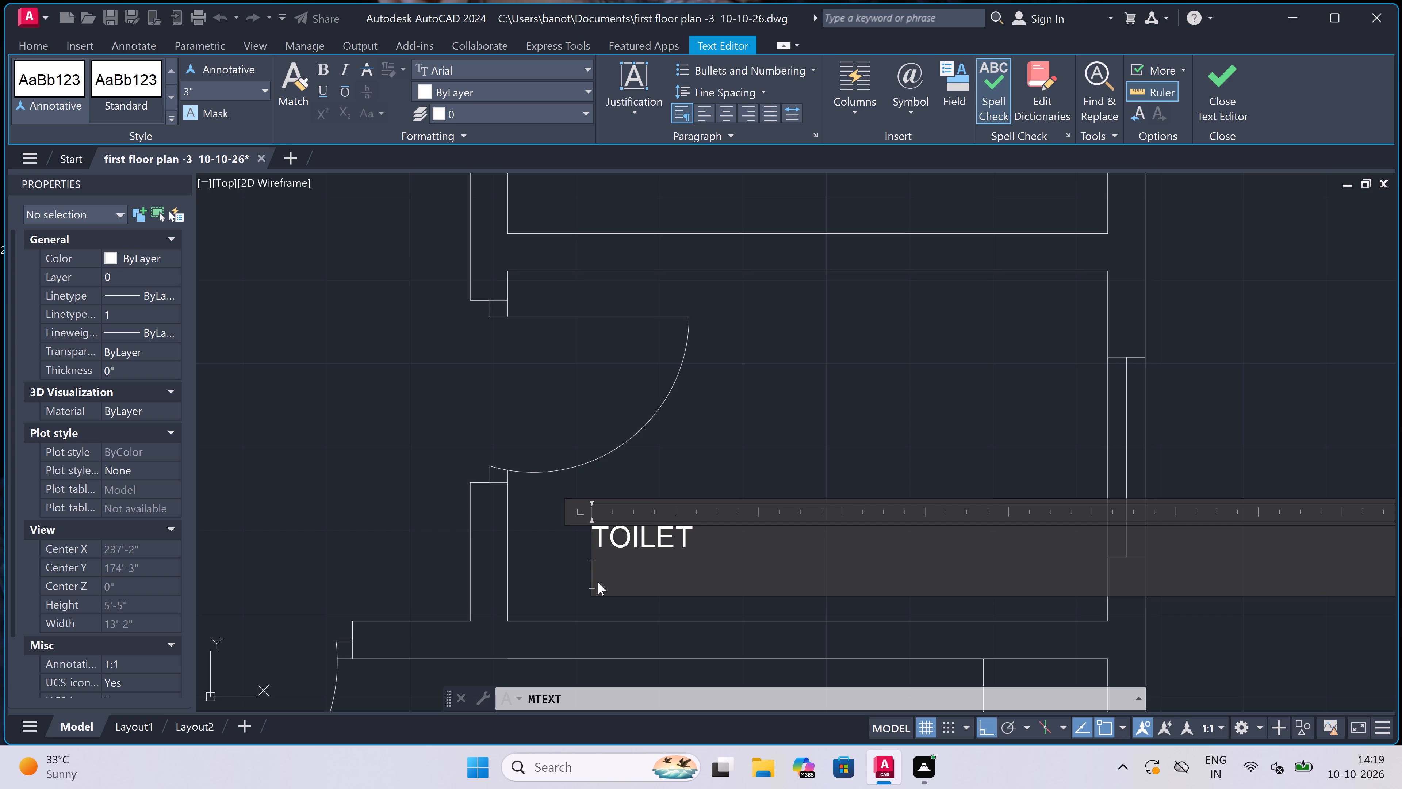
{"action": "type", "text": "6'0"}
{"action": "type", "text": "\"x"}
{"action": "type", "text": "3'6"}
{"action": "key", "text": "shift+quotedbl"}
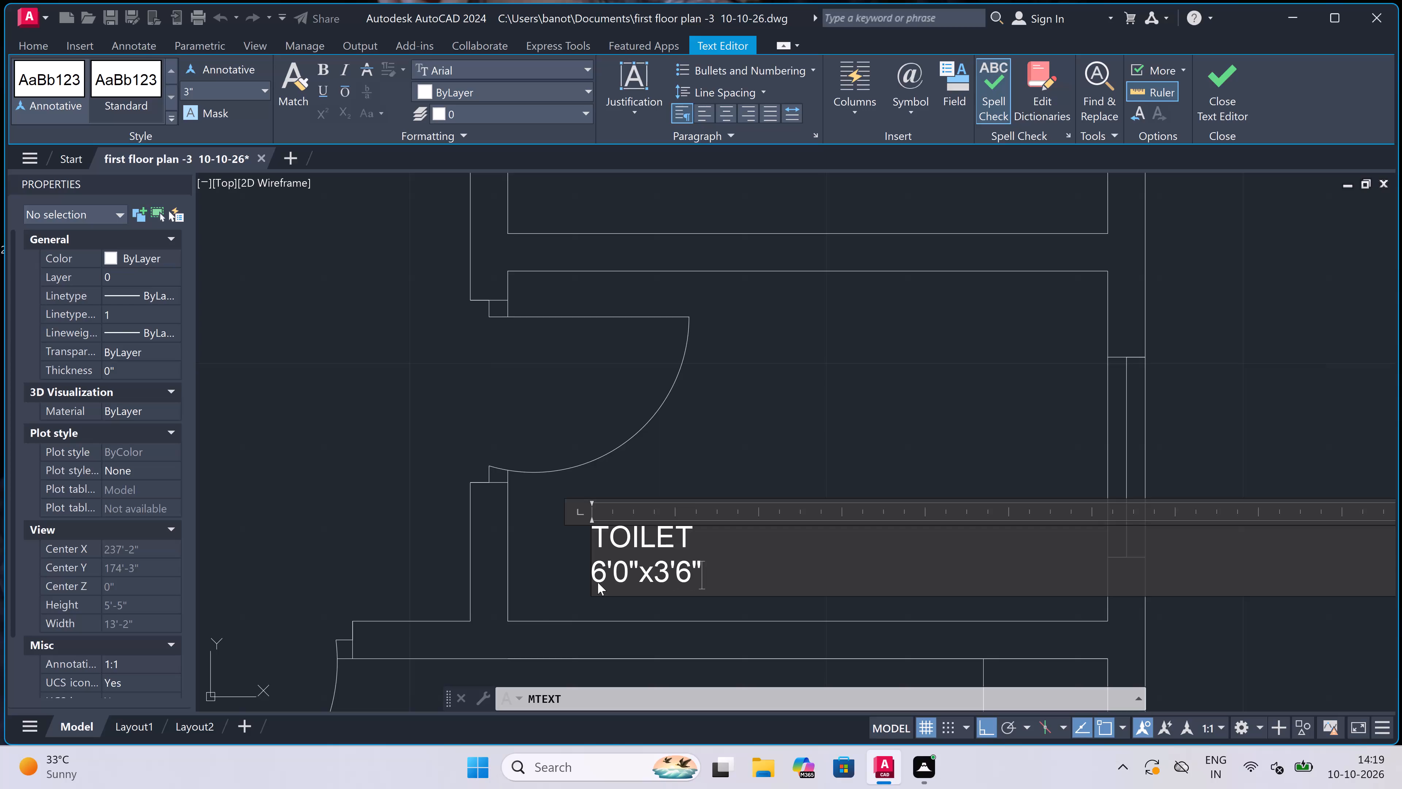
{"action": "left_click", "coordinate": [548, 540]}
Add a two-line multiline text label reading TOILET and 6'0"x3'6" in the small room directly below the upper-right corner bedroom.
{"action": "scroll", "coordinate": [548, 540], "scroll_direction": "down", "scroll_amount": 4}
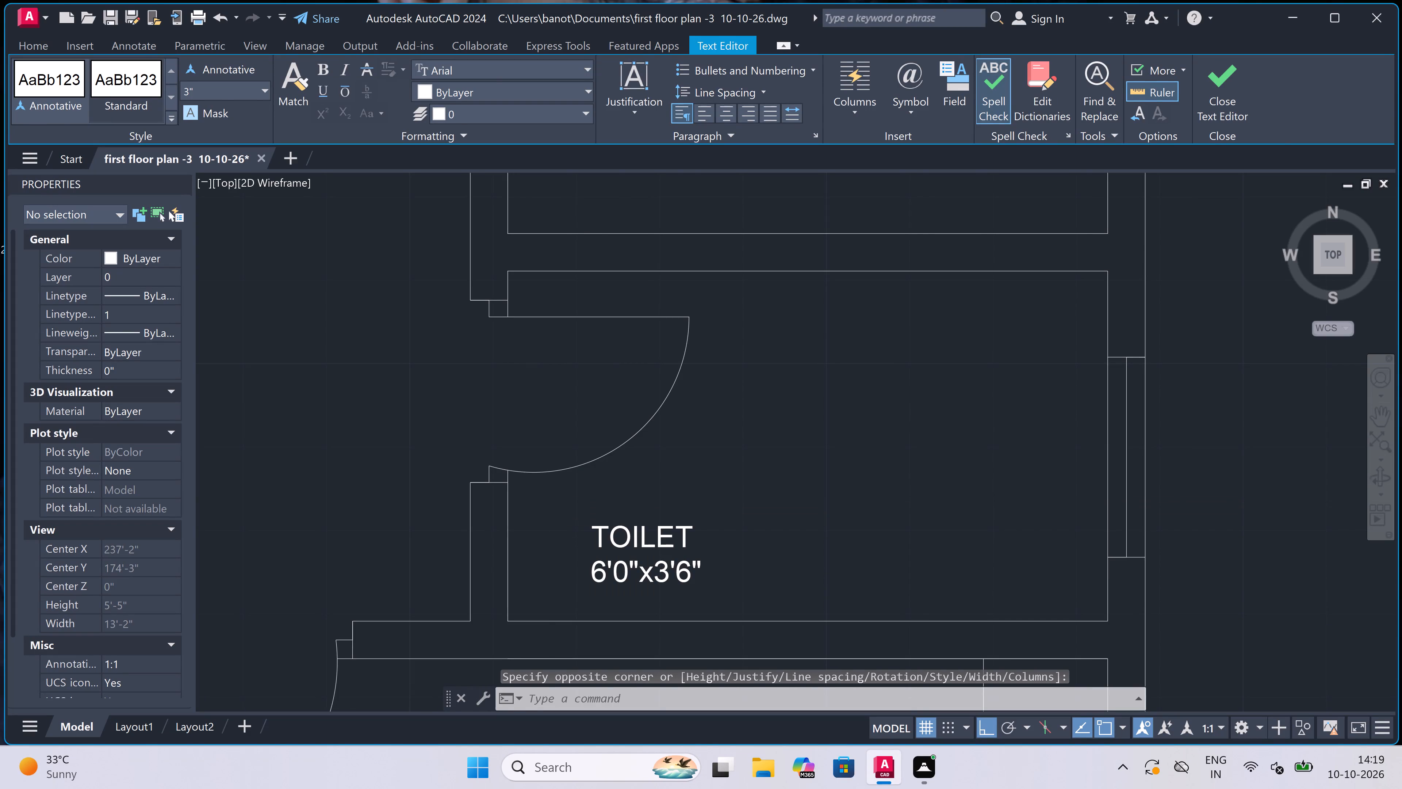
{"action": "scroll", "coordinate": [548, 540], "scroll_direction": "down", "scroll_amount": 2}
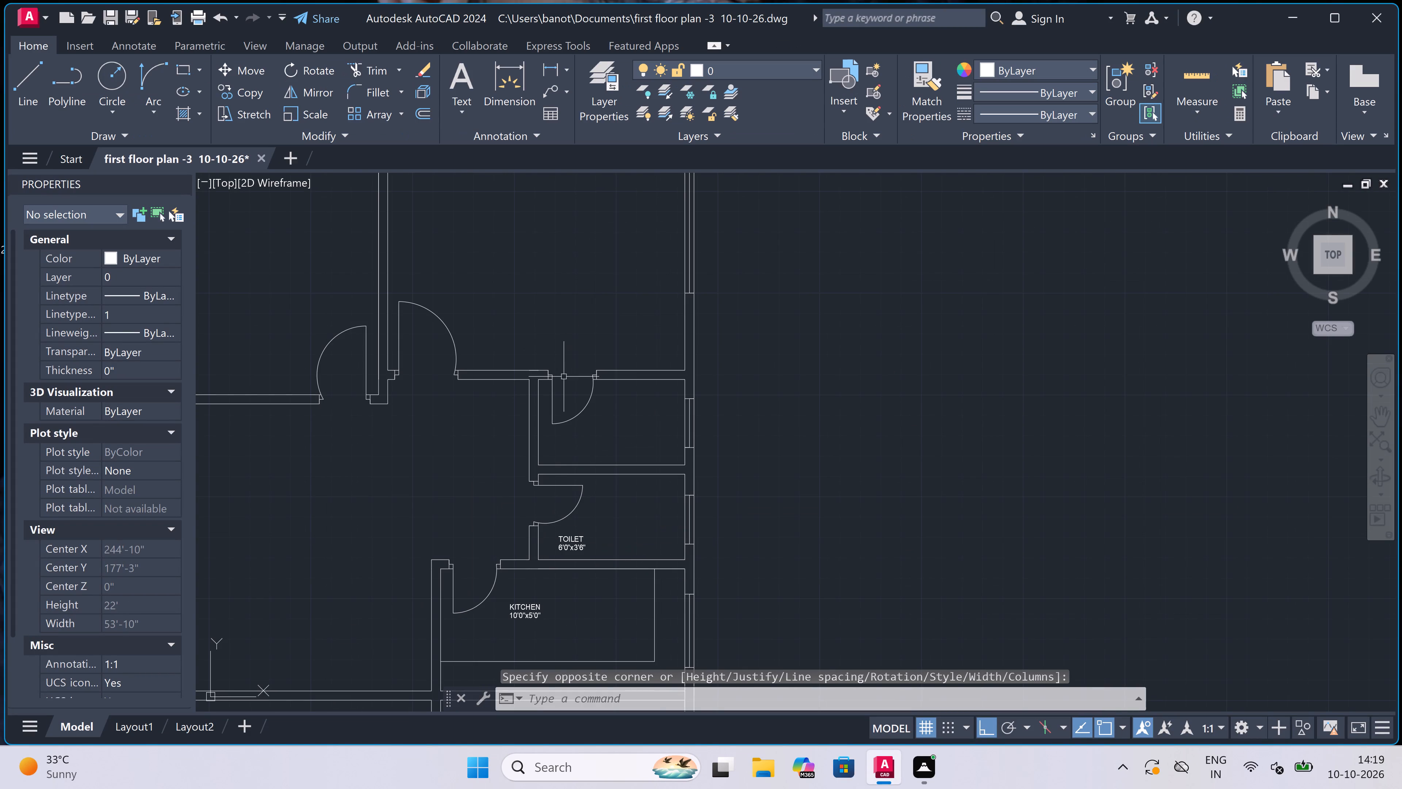
{"action": "scroll", "coordinate": [626, 420], "scroll_direction": "up", "scroll_amount": 3}
{"action": "key", "text": "space"}
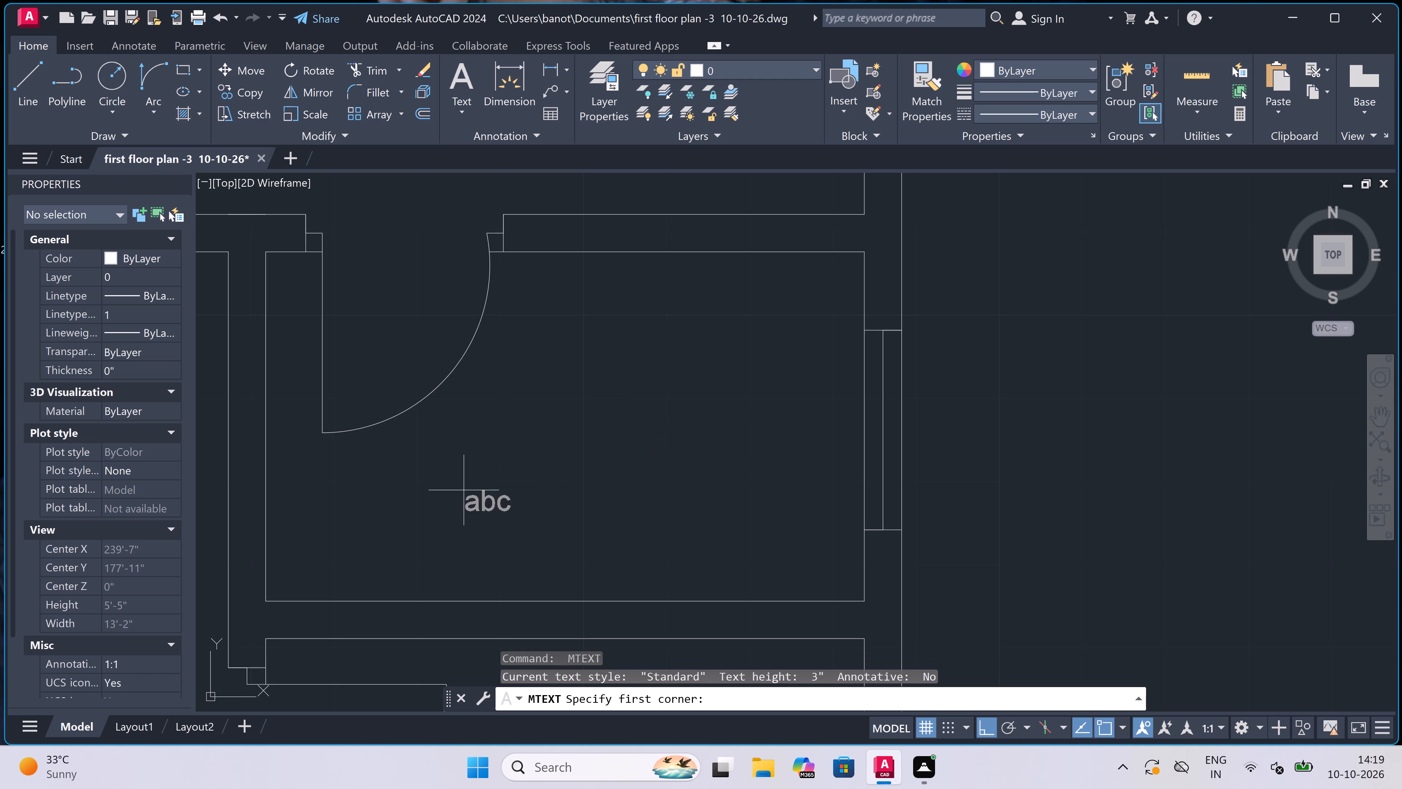
{"action": "left_click", "coordinate": [323, 531]}
{"action": "left_click", "coordinate": [1053, 473]}
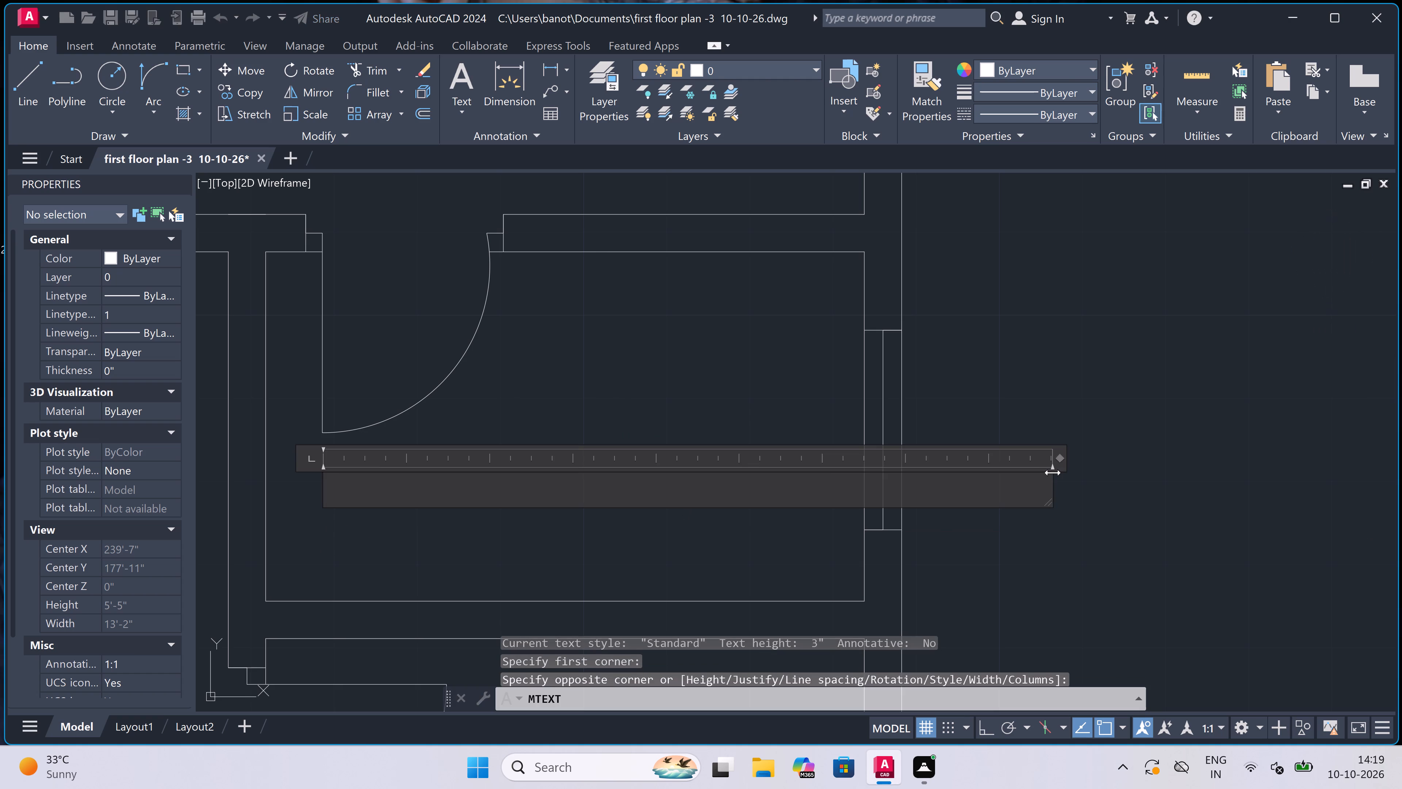
{"action": "type", "text": "TOILET"}
{"action": "key", "text": "Return"}
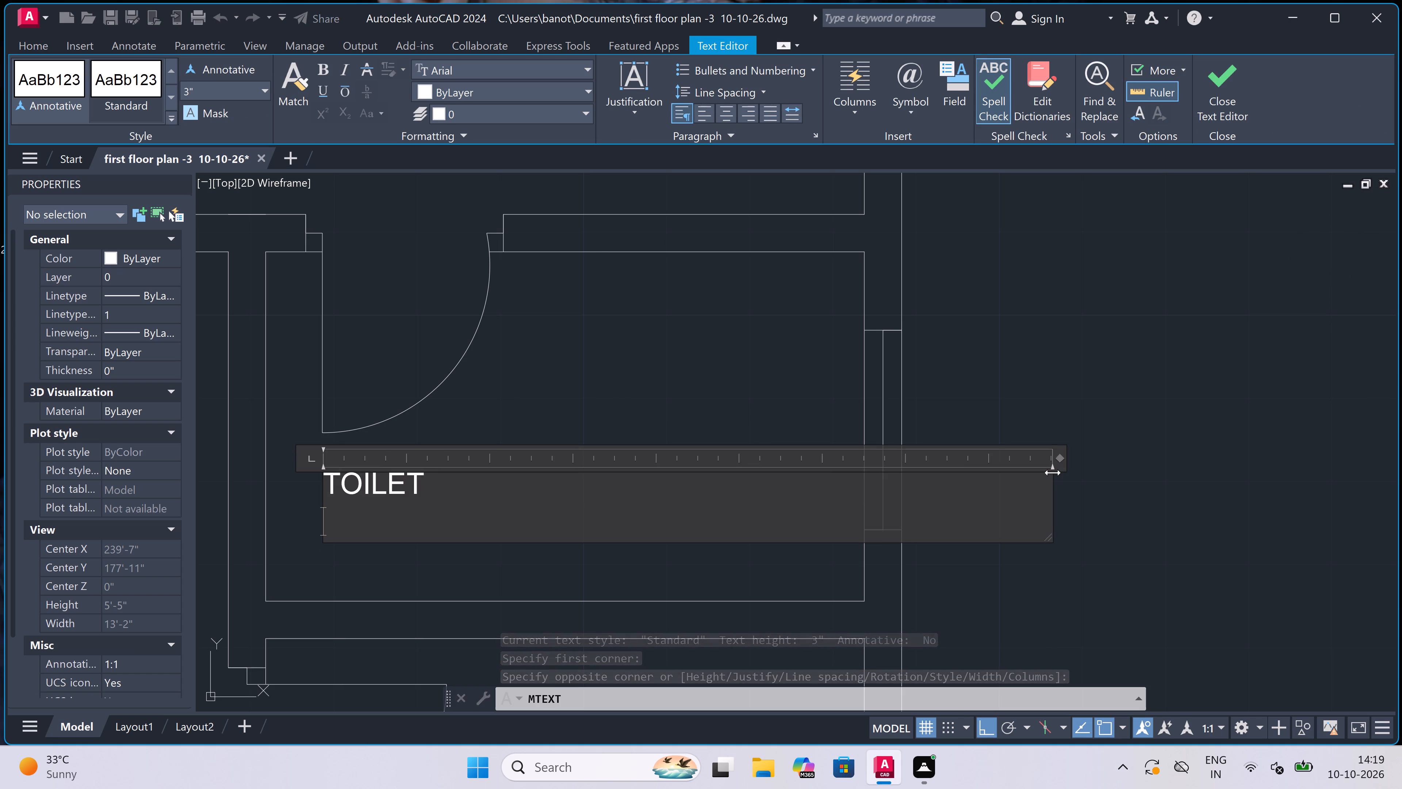
{"action": "type", "text": "6'0"}
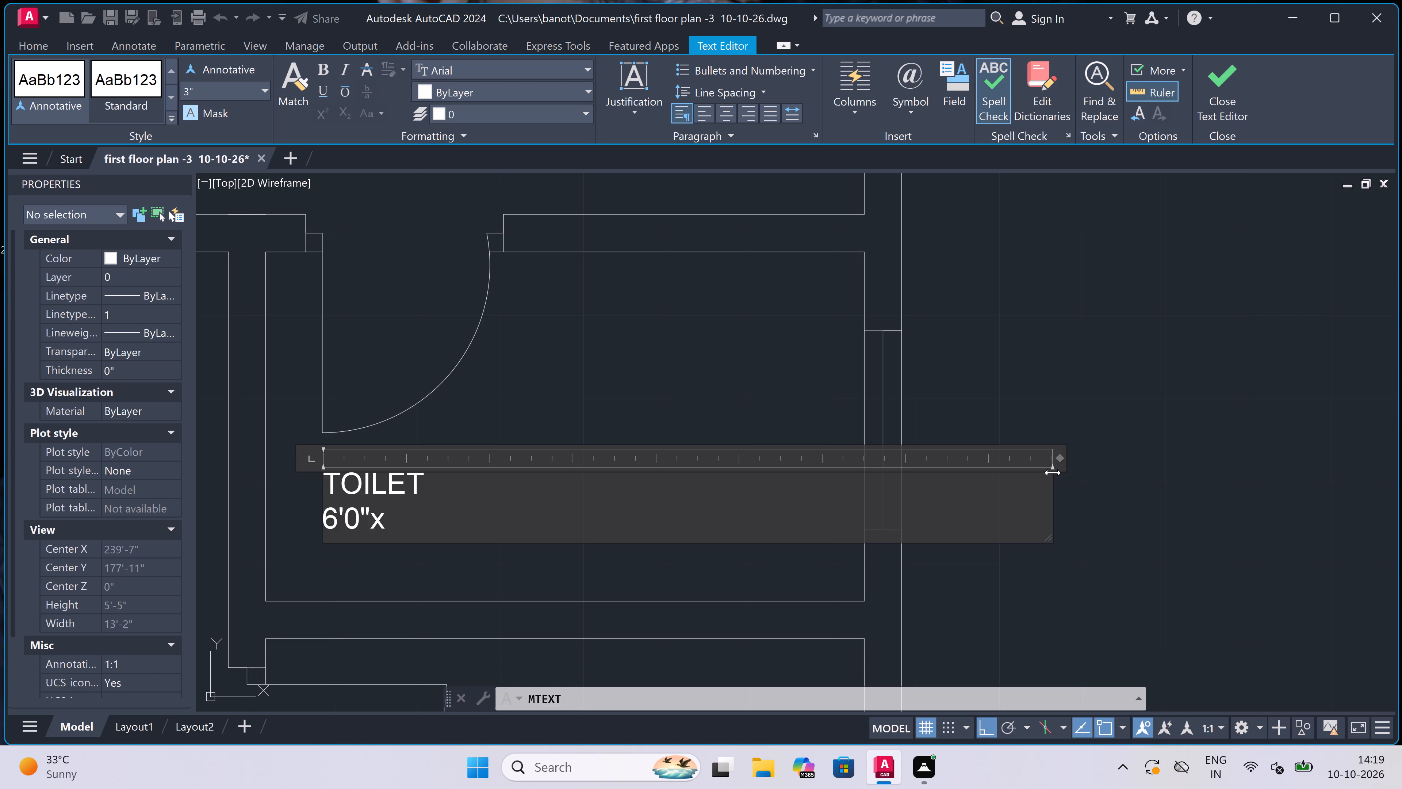
{"action": "type", "text": "3'6\""}
{"action": "left_click", "coordinate": [612, 346]}
Add a two-line multiline text label reading BEDROOM and 12'2"x11'0" in the upper-right corner room of the plan.
{"action": "scroll", "coordinate": [582, 425], "scroll_direction": "down", "scroll_amount": 6}
{"action": "scroll", "coordinate": [559, 378], "scroll_direction": "up", "scroll_amount": 4}
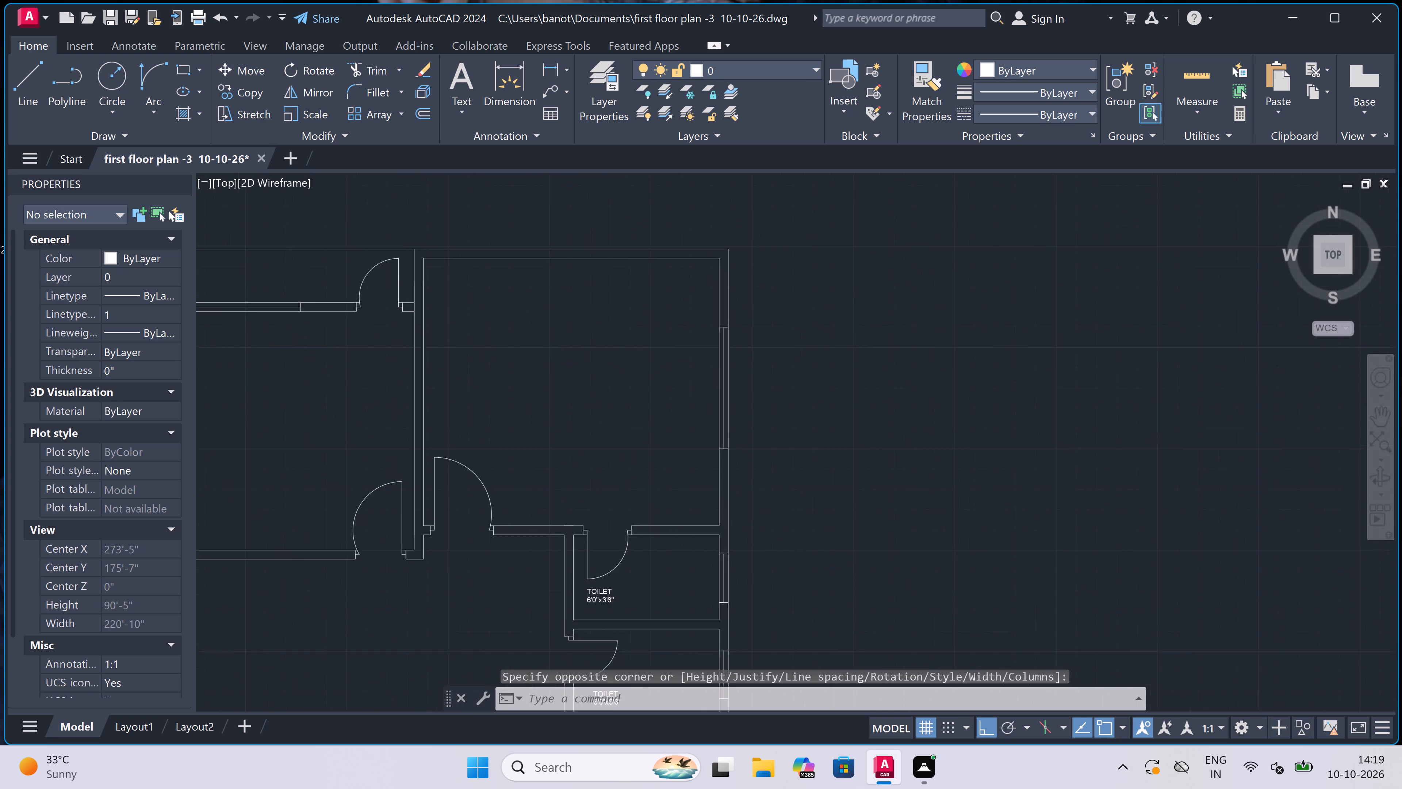
{"action": "key", "text": "space"}
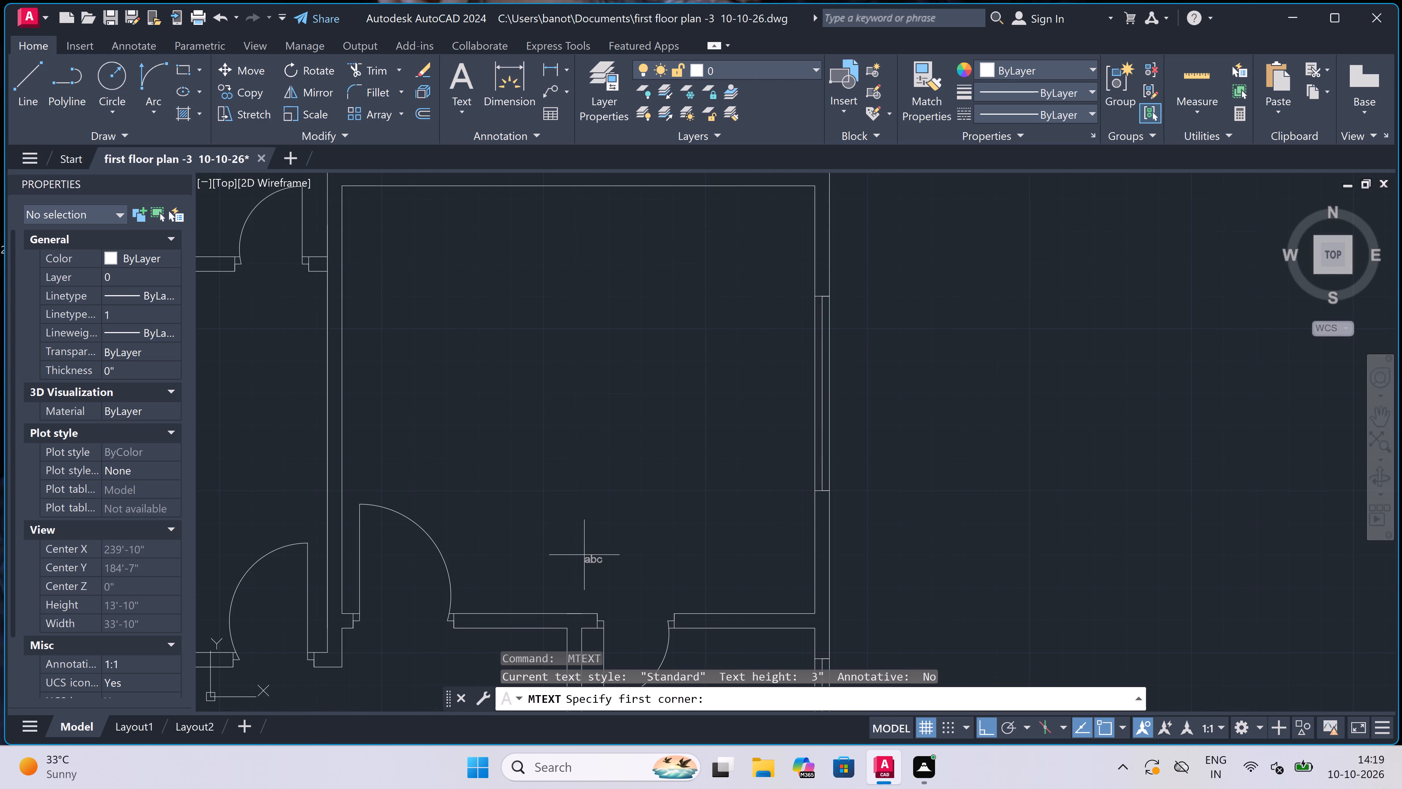
{"action": "scroll", "coordinate": [584, 565], "scroll_direction": "up", "scroll_amount": 1}
{"action": "left_click_drag", "start_coordinate": [500, 579], "coordinate": [500, 579]}
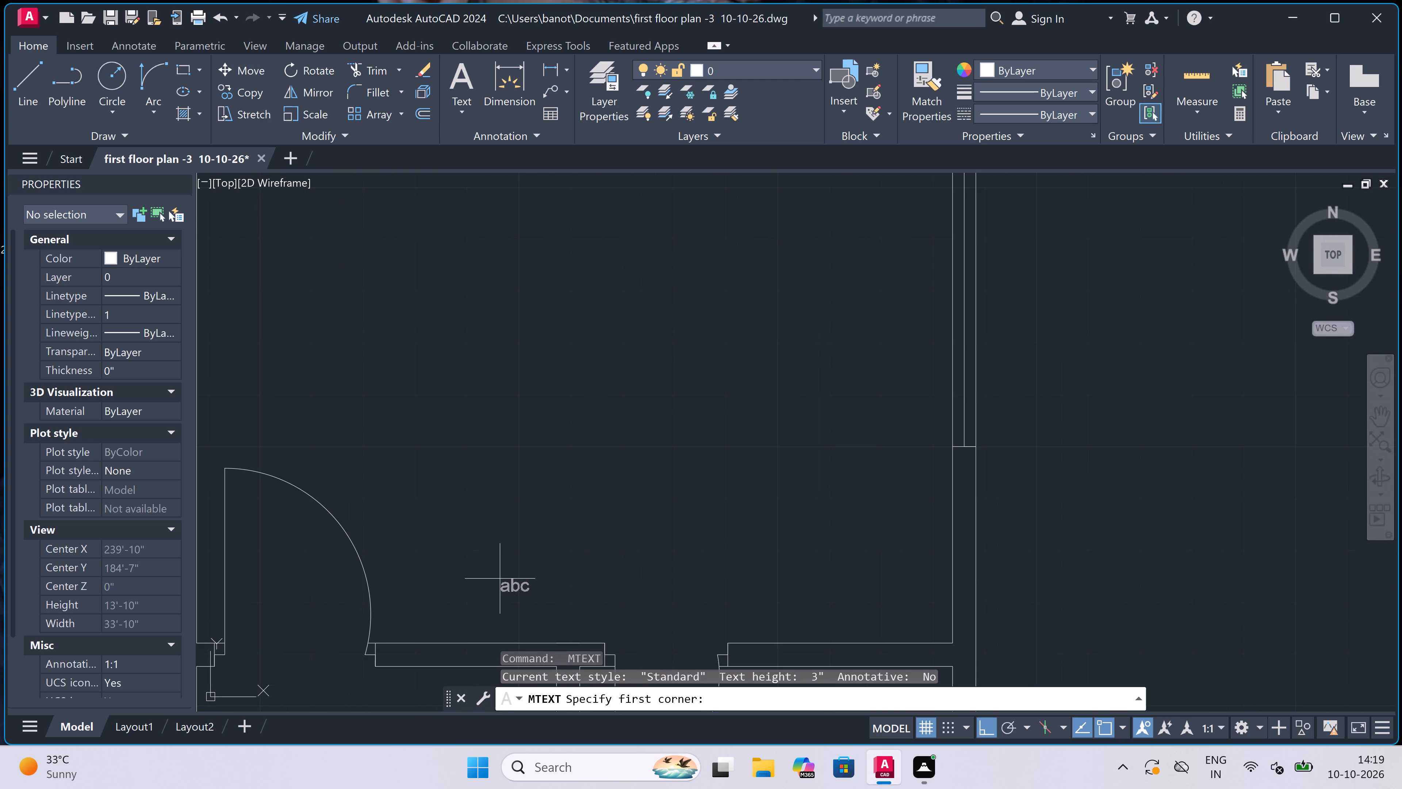
{"action": "left_click_drag", "start_coordinate": [500, 579], "coordinate": [504, 579]}
{"action": "left_click", "coordinate": [1302, 488]}
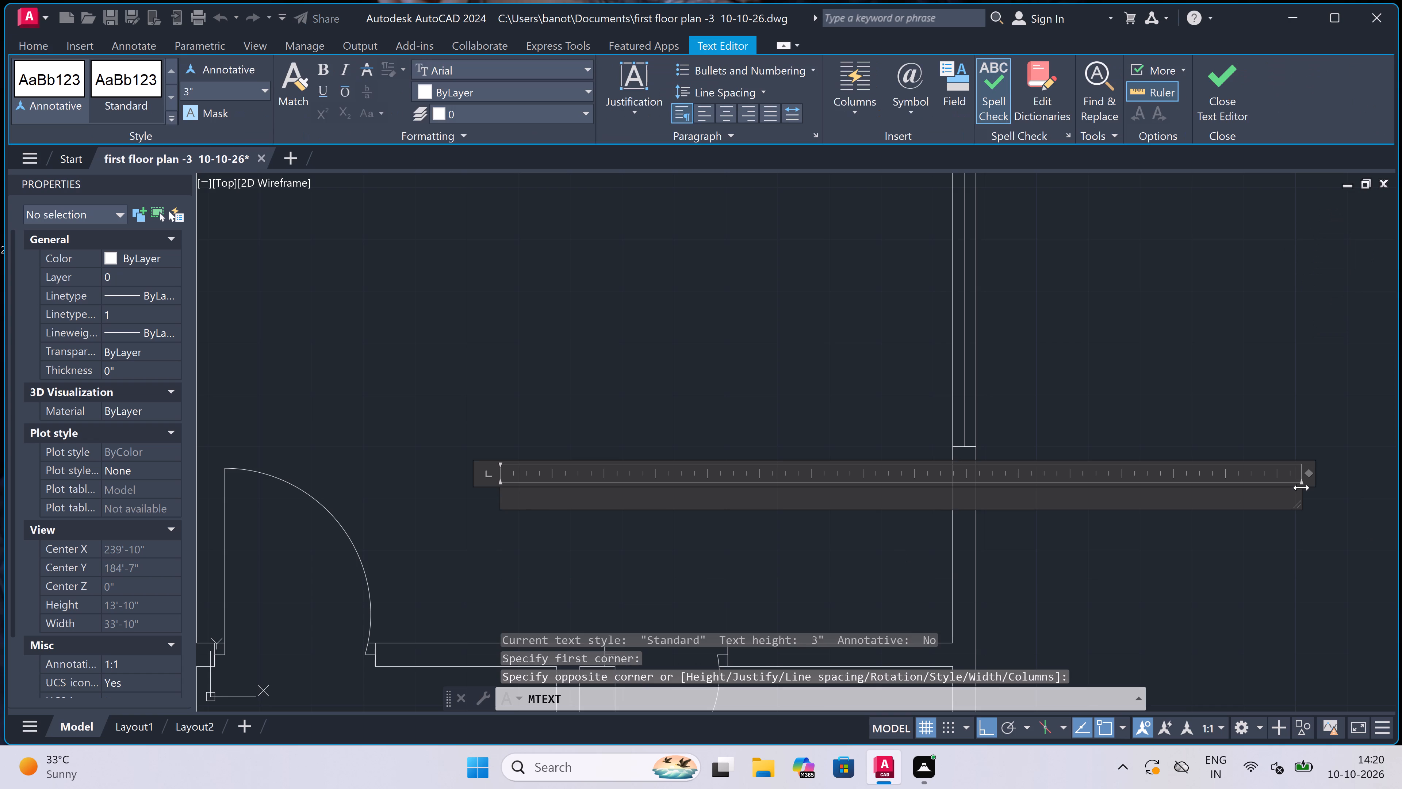
{"action": "type", "text": "BEDROOM"}
{"action": "key", "text": "Return"}
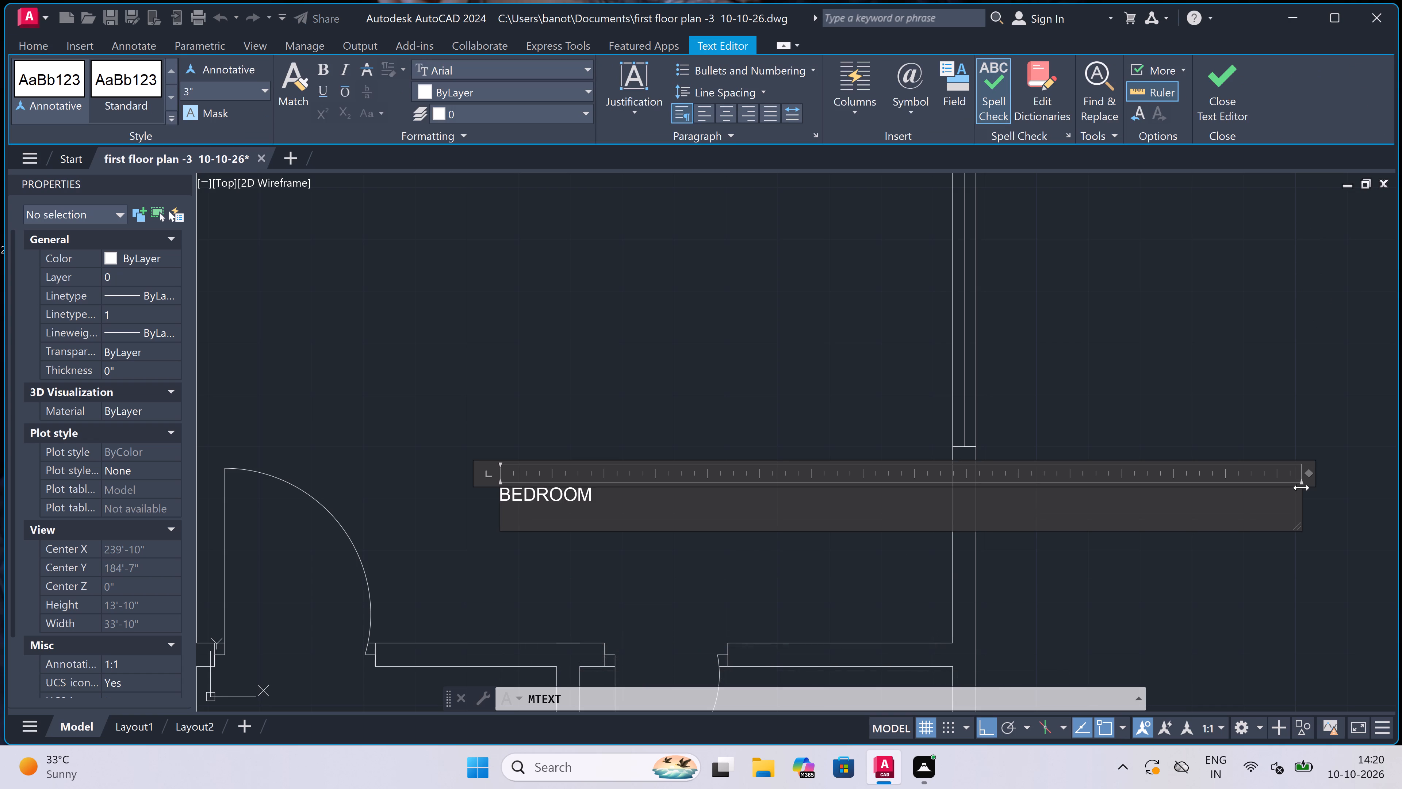
{"action": "type", "text": "12'2"}
{"action": "type", "text": "\"x"}
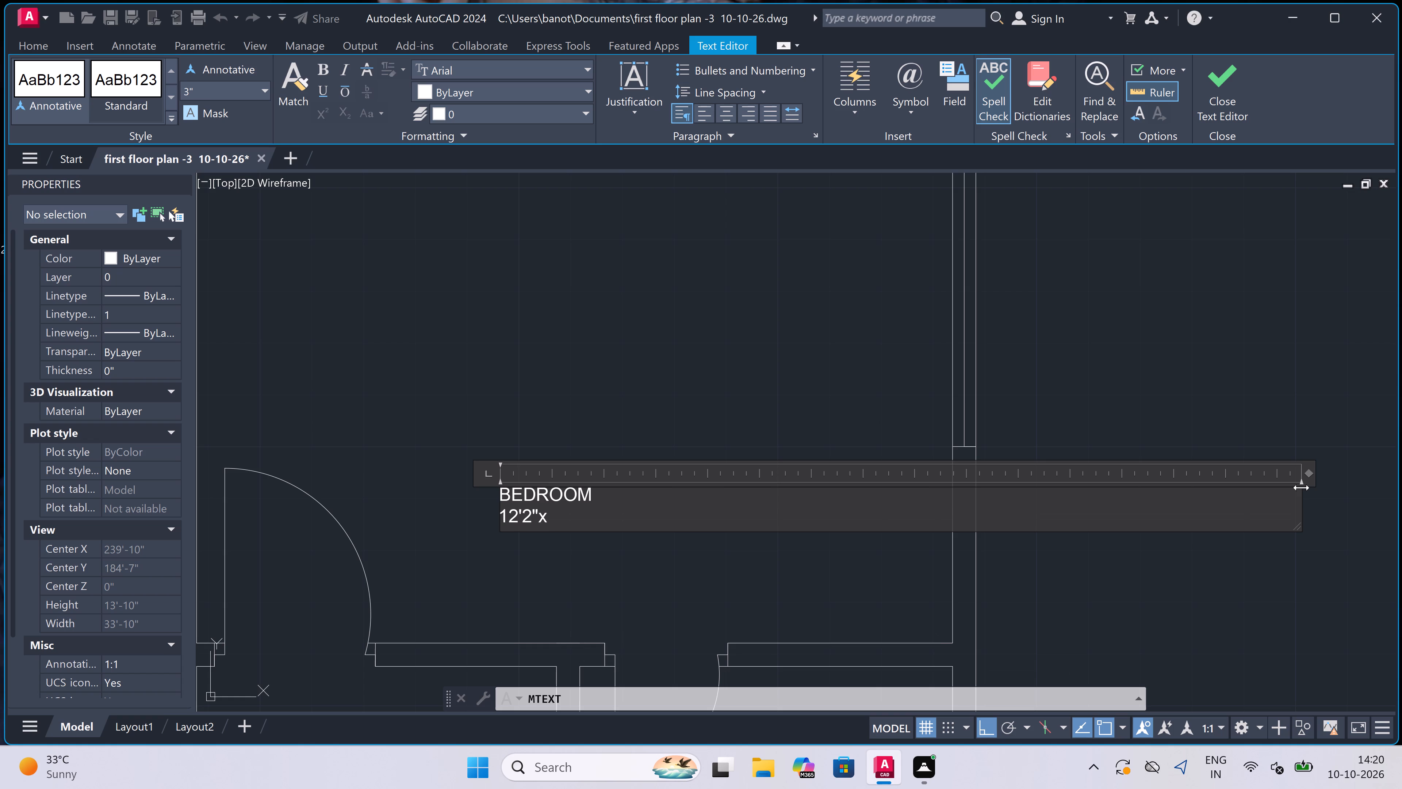
{"action": "type", "text": "11'0\""}
{"action": "left_click", "coordinate": [591, 589]}
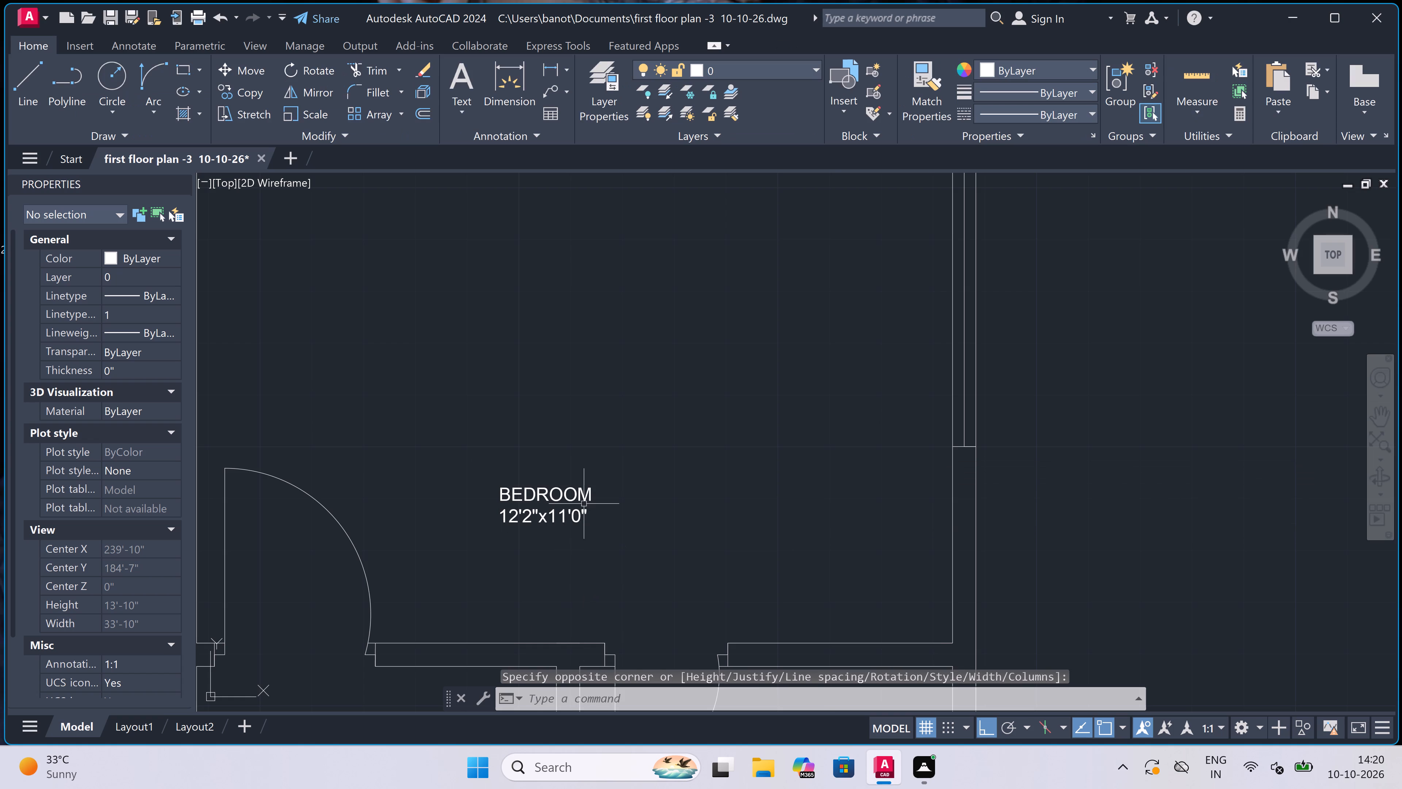
With Ortho off, move the corner room's BEDROOM label down and to the right, near the toilet door.
{"action": "scroll", "coordinate": [584, 504], "scroll_direction": "down", "scroll_amount": 2}
{"action": "scroll", "coordinate": [552, 504], "scroll_direction": "up", "scroll_amount": 2}
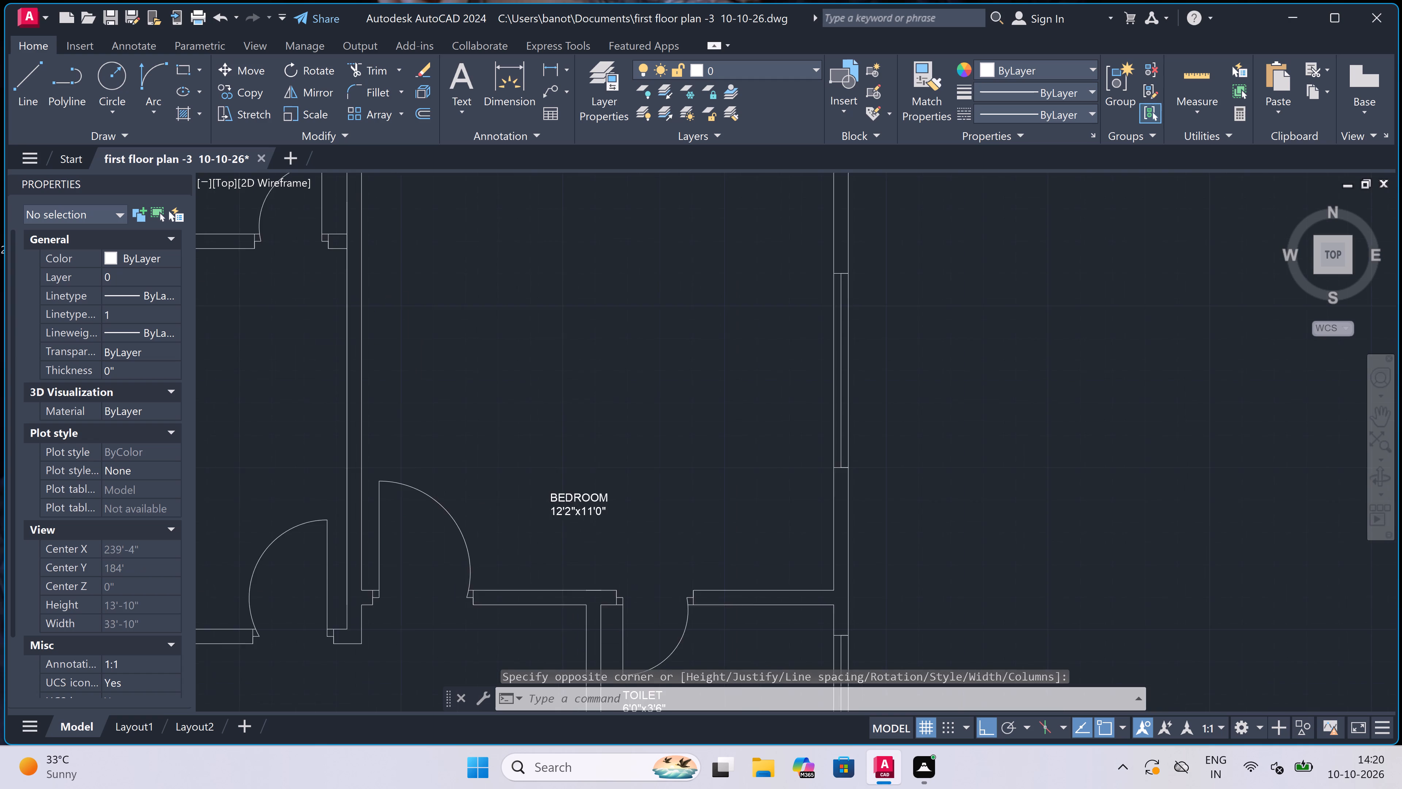
{"action": "left_click", "coordinate": [552, 503]}
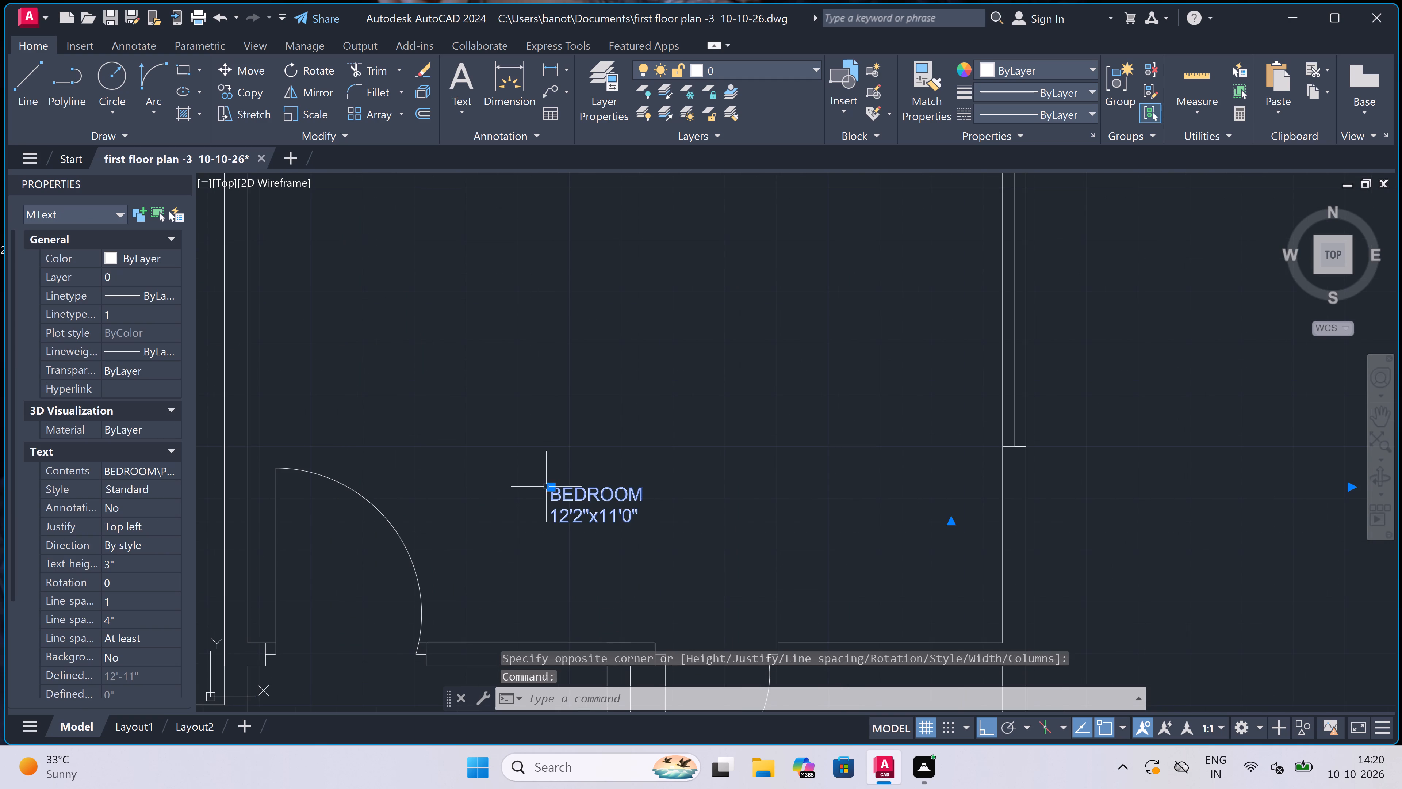
{"action": "double_click", "coordinate": [549, 487]}
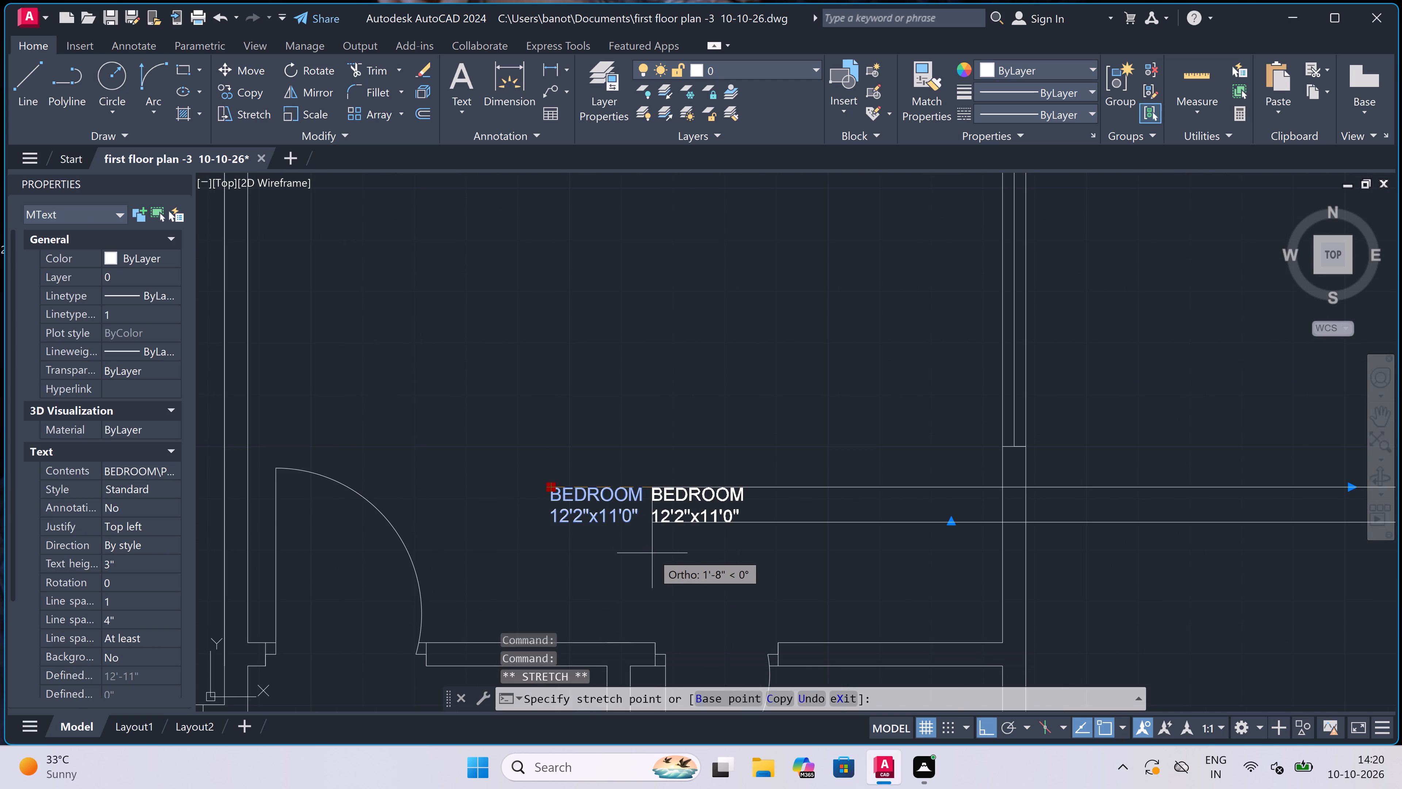
{"action": "key", "text": "F8"}
{"action": "left_click", "coordinate": [652, 553]}
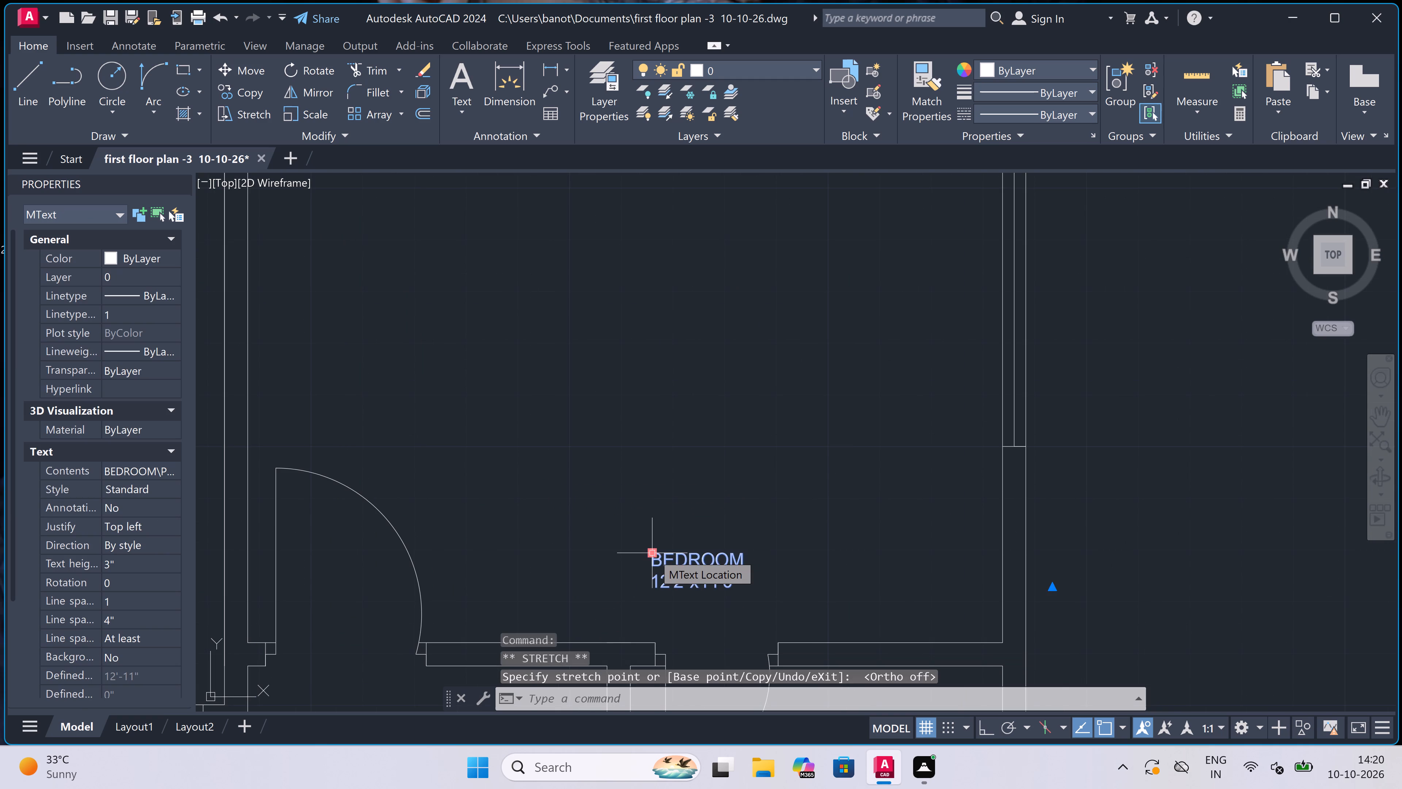
{"action": "key", "text": "Escape"}
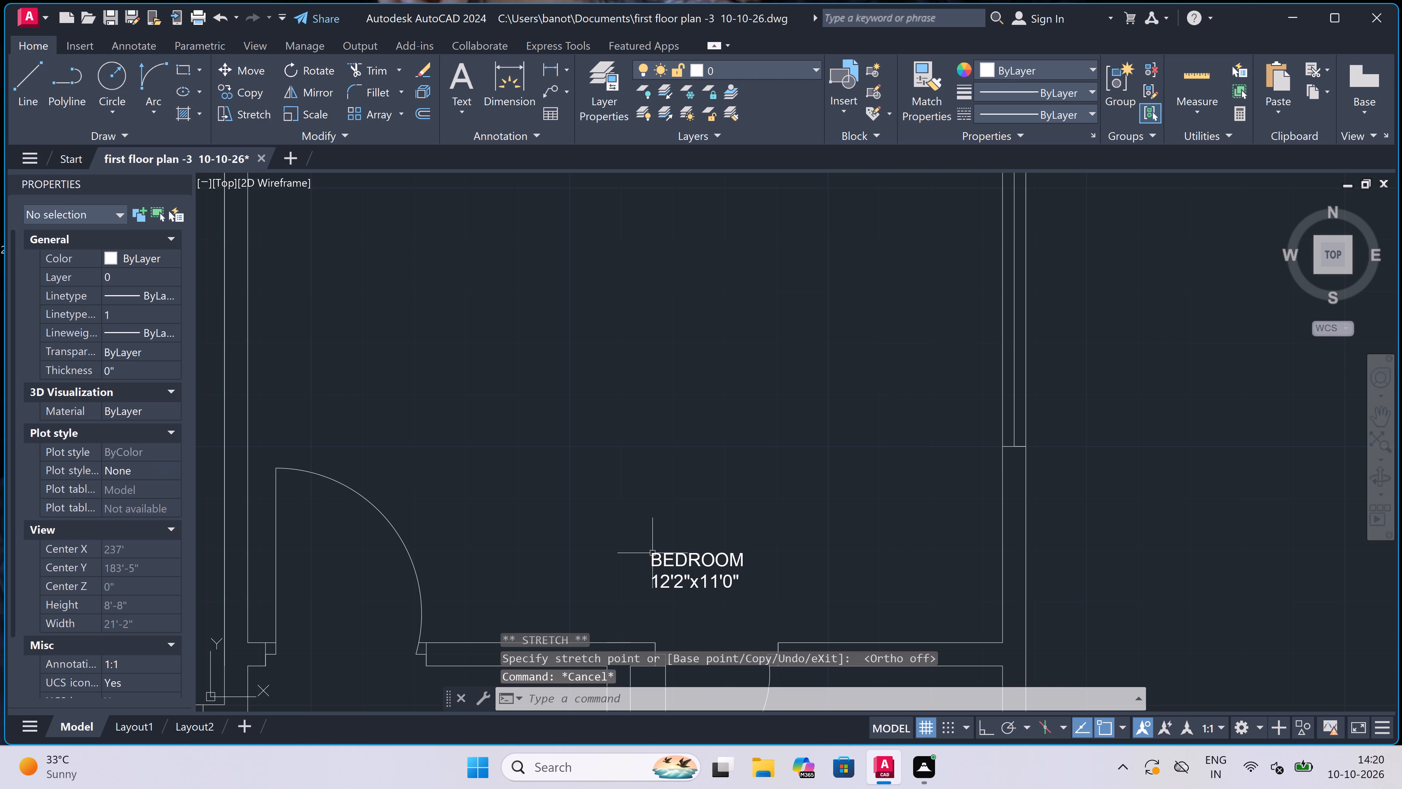
Add a two-line multiline text label reading BEDROOM and 11'0"x11'0" in the upper middle room just right of the central wall.
{"action": "scroll", "coordinate": [652, 553], "scroll_direction": "down", "scroll_amount": 5}
{"action": "scroll", "coordinate": [522, 569], "scroll_direction": "up", "scroll_amount": 2}
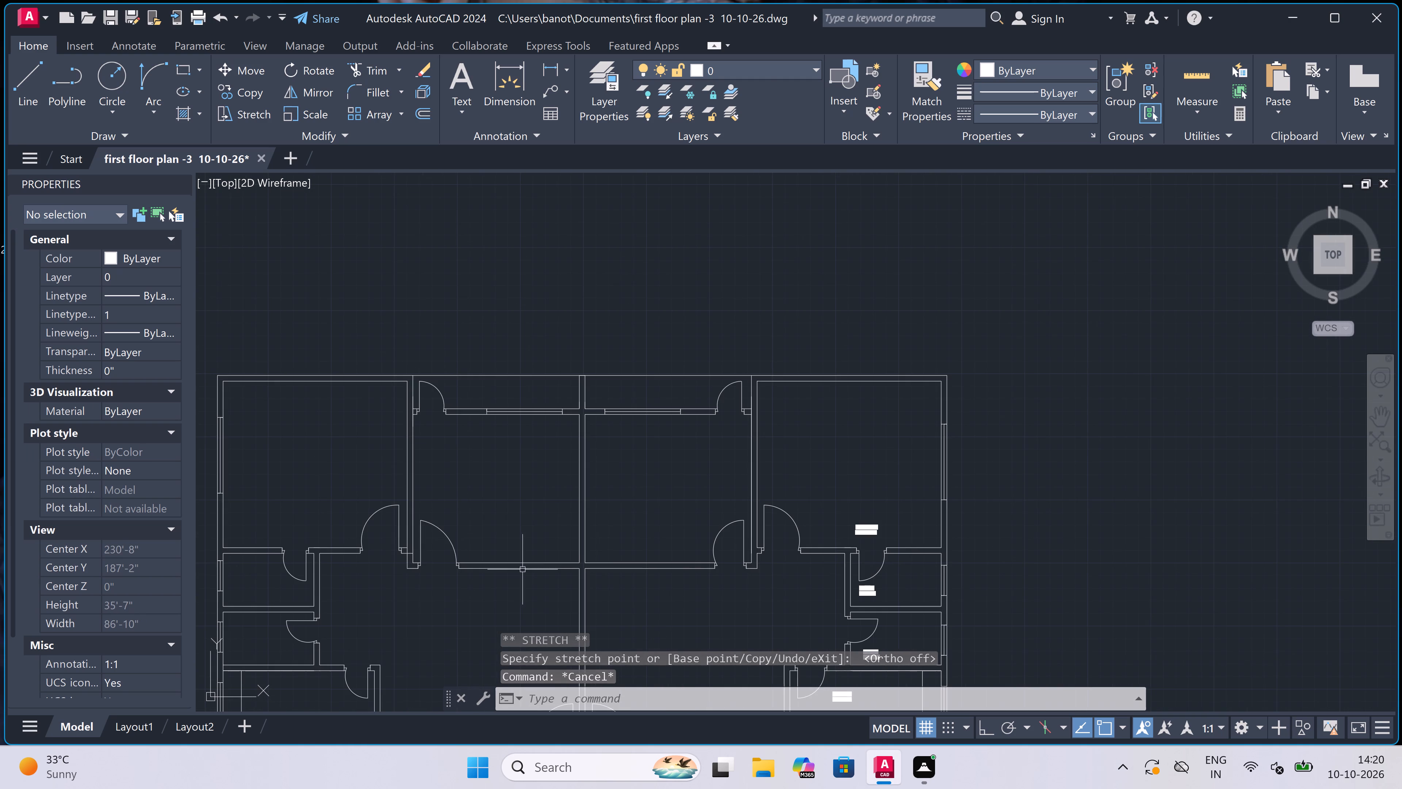
{"action": "scroll", "coordinate": [613, 550], "scroll_direction": "up", "scroll_amount": 1}
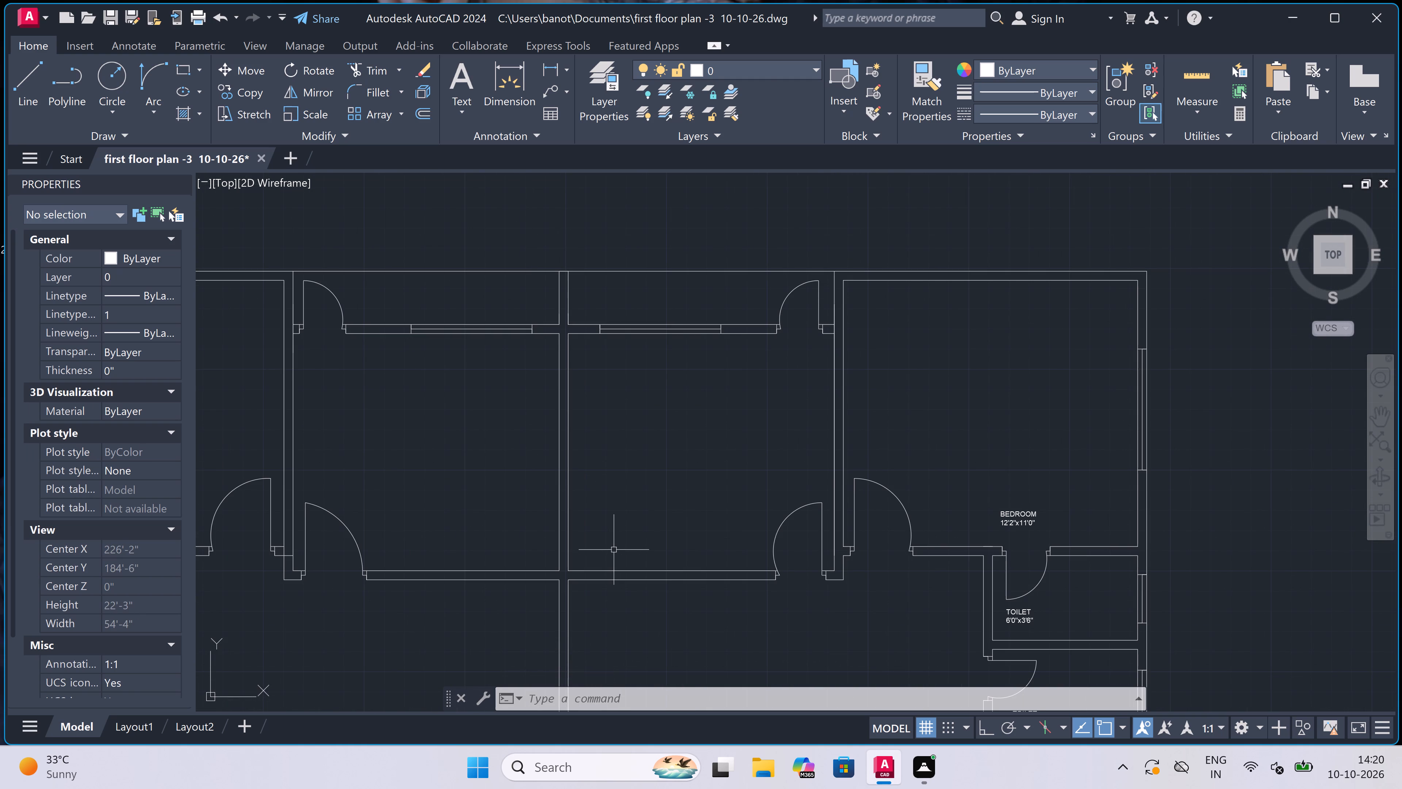
{"action": "type", "text": "mt"}
{"action": "key", "text": "space"}
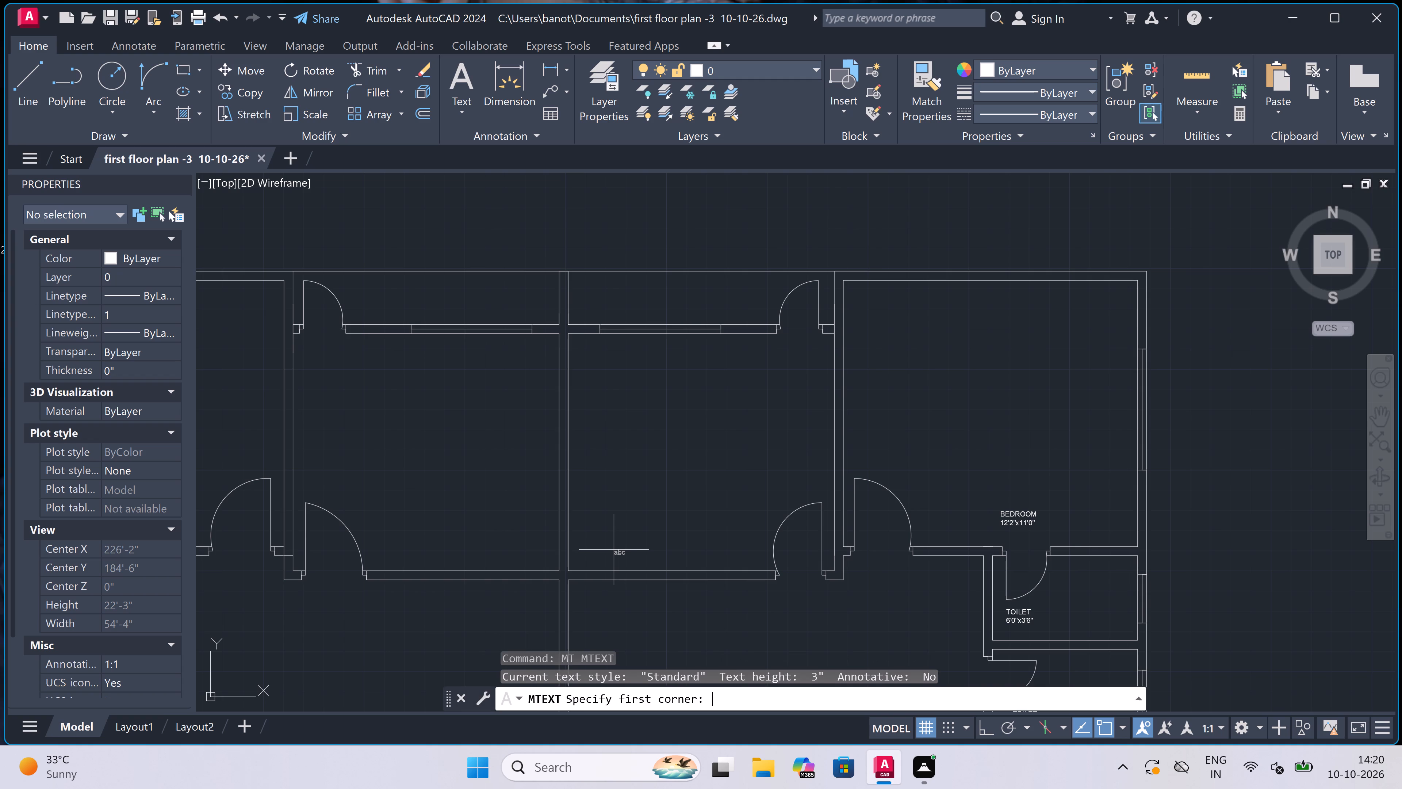
{"action": "scroll", "coordinate": [614, 550], "scroll_direction": "up", "scroll_amount": 1}
{"action": "double_click", "coordinate": [589, 533]}
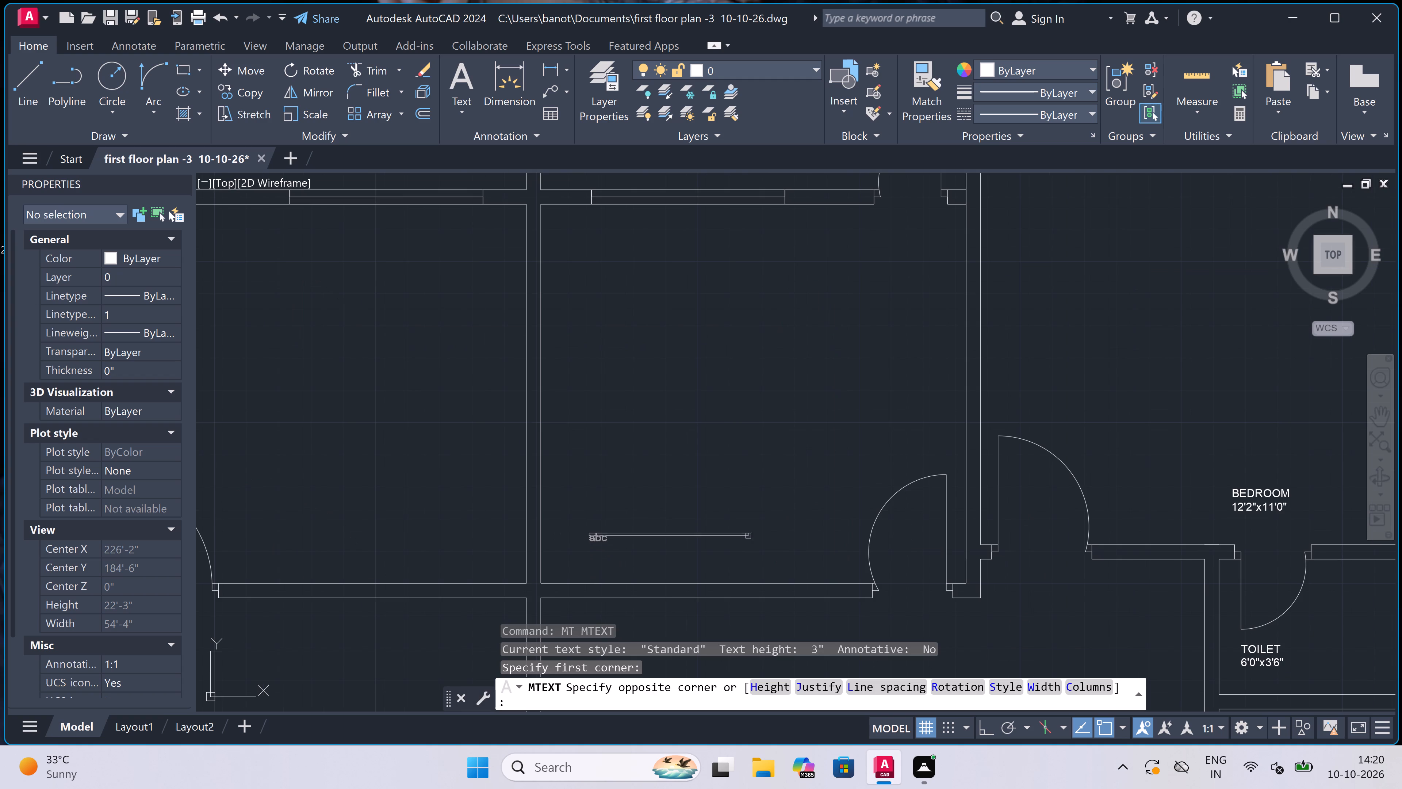
{"action": "double_click", "coordinate": [1051, 506]}
{"action": "scroll", "coordinate": [805, 539], "scroll_direction": "up", "scroll_amount": 2}
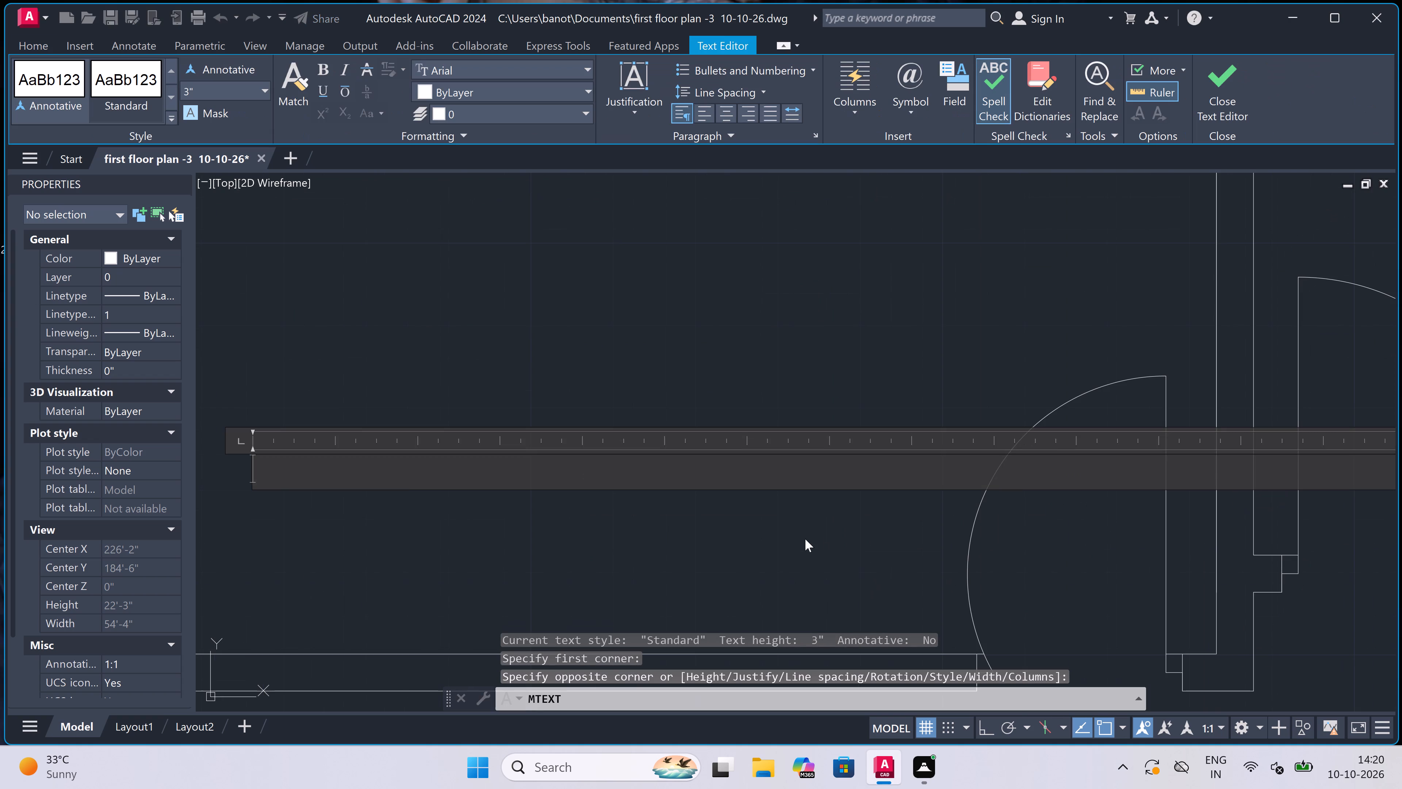
{"action": "scroll", "coordinate": [807, 539], "scroll_direction": "down", "scroll_amount": 3}
{"action": "scroll", "coordinate": [775, 545], "scroll_direction": "up", "scroll_amount": 1}
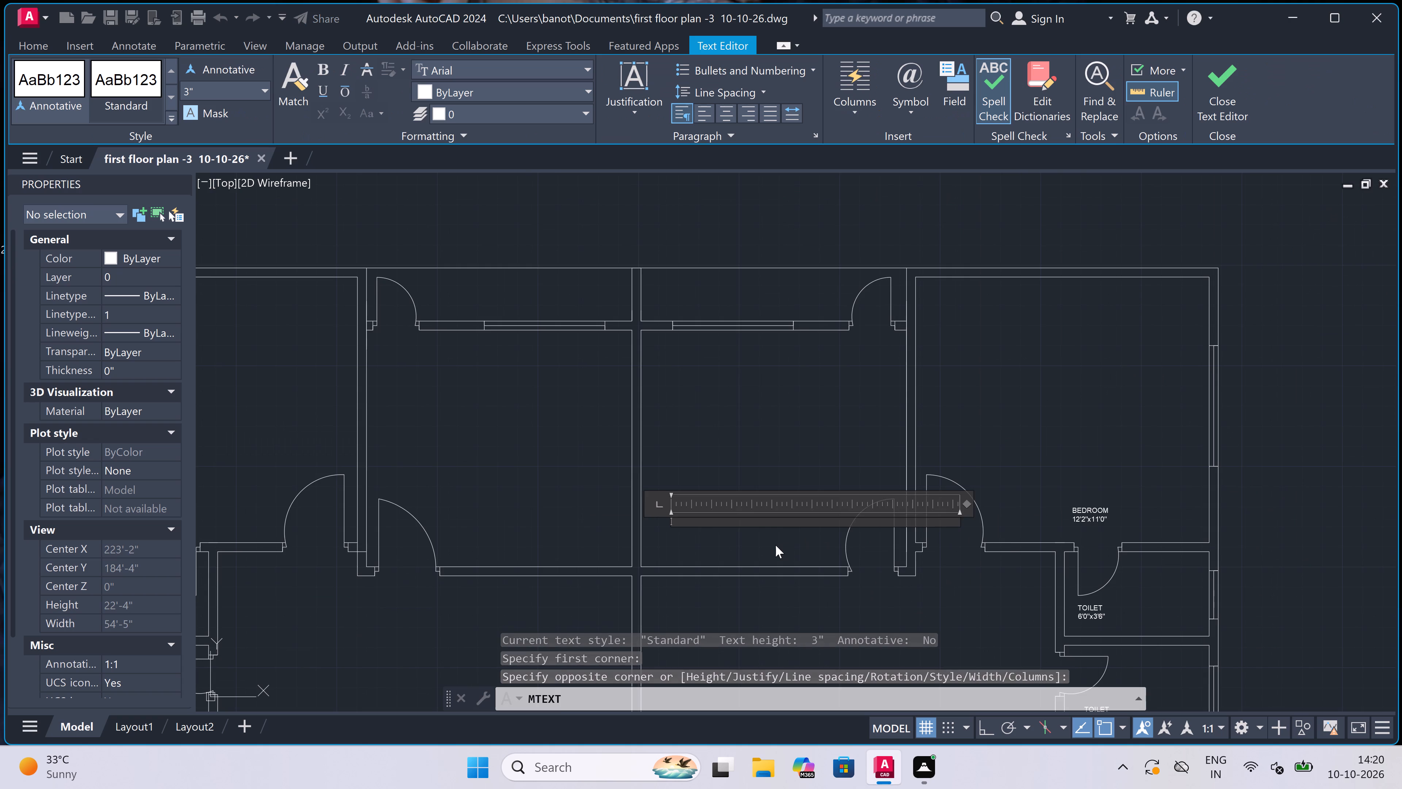
{"action": "type", "text": "BEDROOM"}
{"action": "key", "text": "Return"}
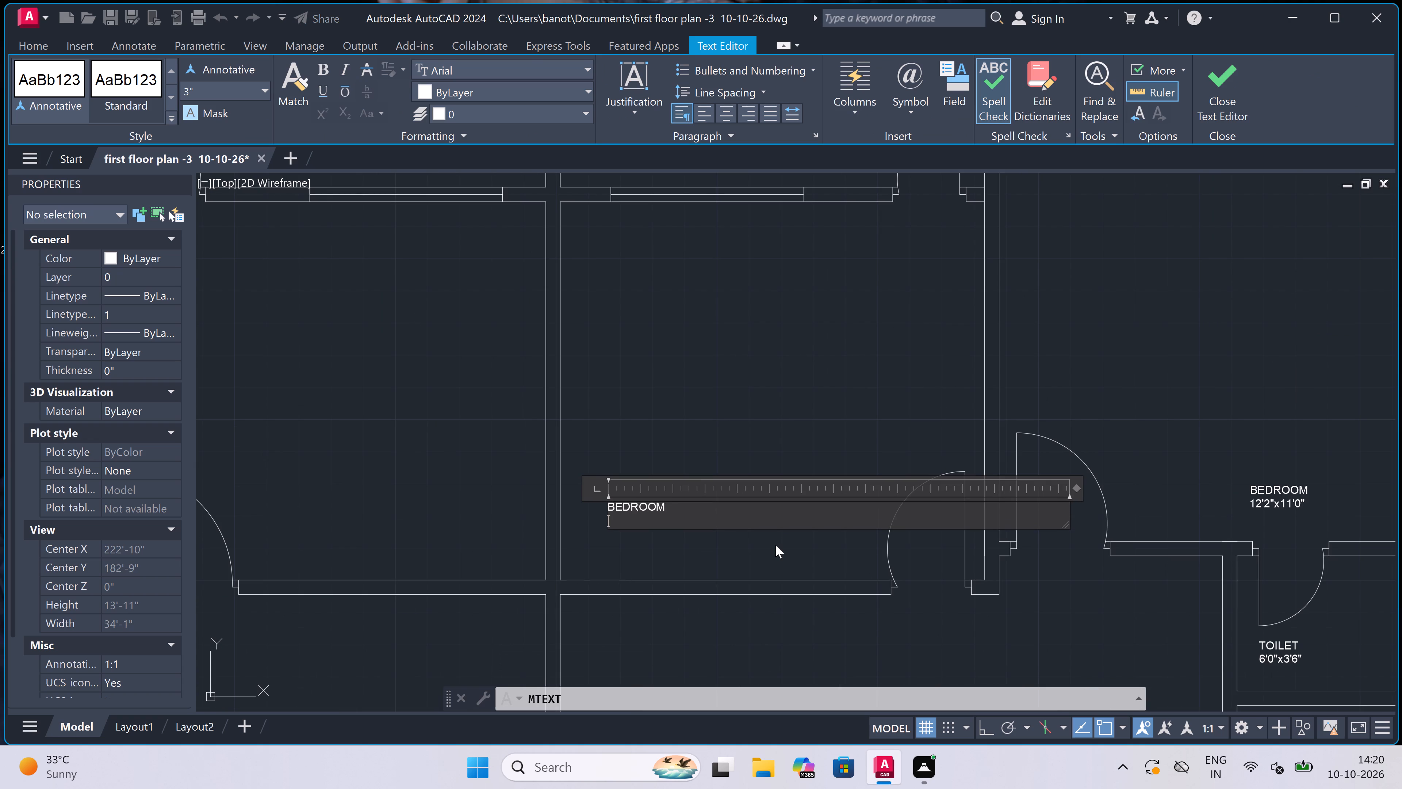
{"action": "key", "text": "1"}
{"action": "type", "text": "1'0"}
{"action": "key", "text": "shift+quotedbl"}
{"action": "key", "text": "x"}
{"action": "type", "text": "11'0\""}
{"action": "double_click", "coordinate": [659, 537]}
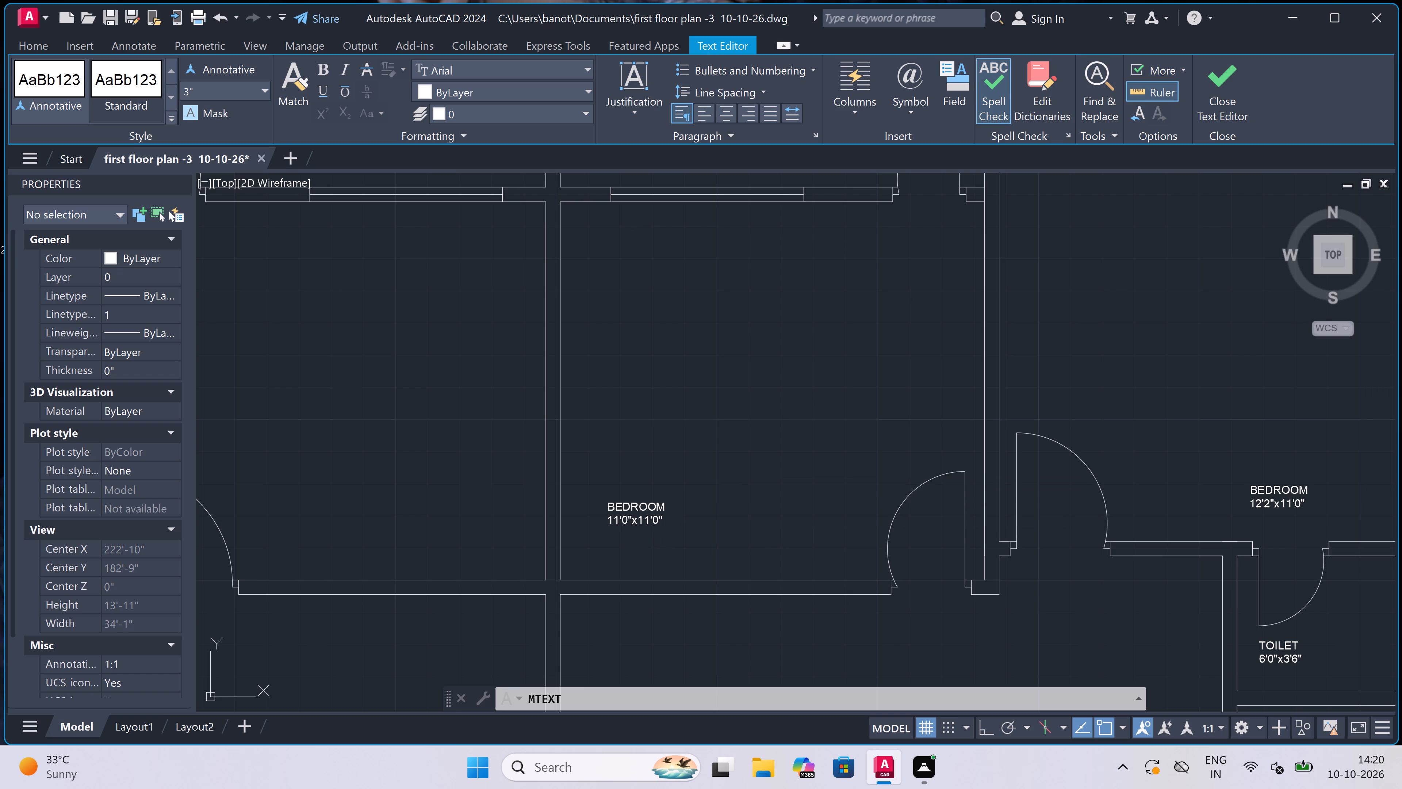
{"action": "scroll", "coordinate": [660, 537], "scroll_direction": "down", "scroll_amount": 3}
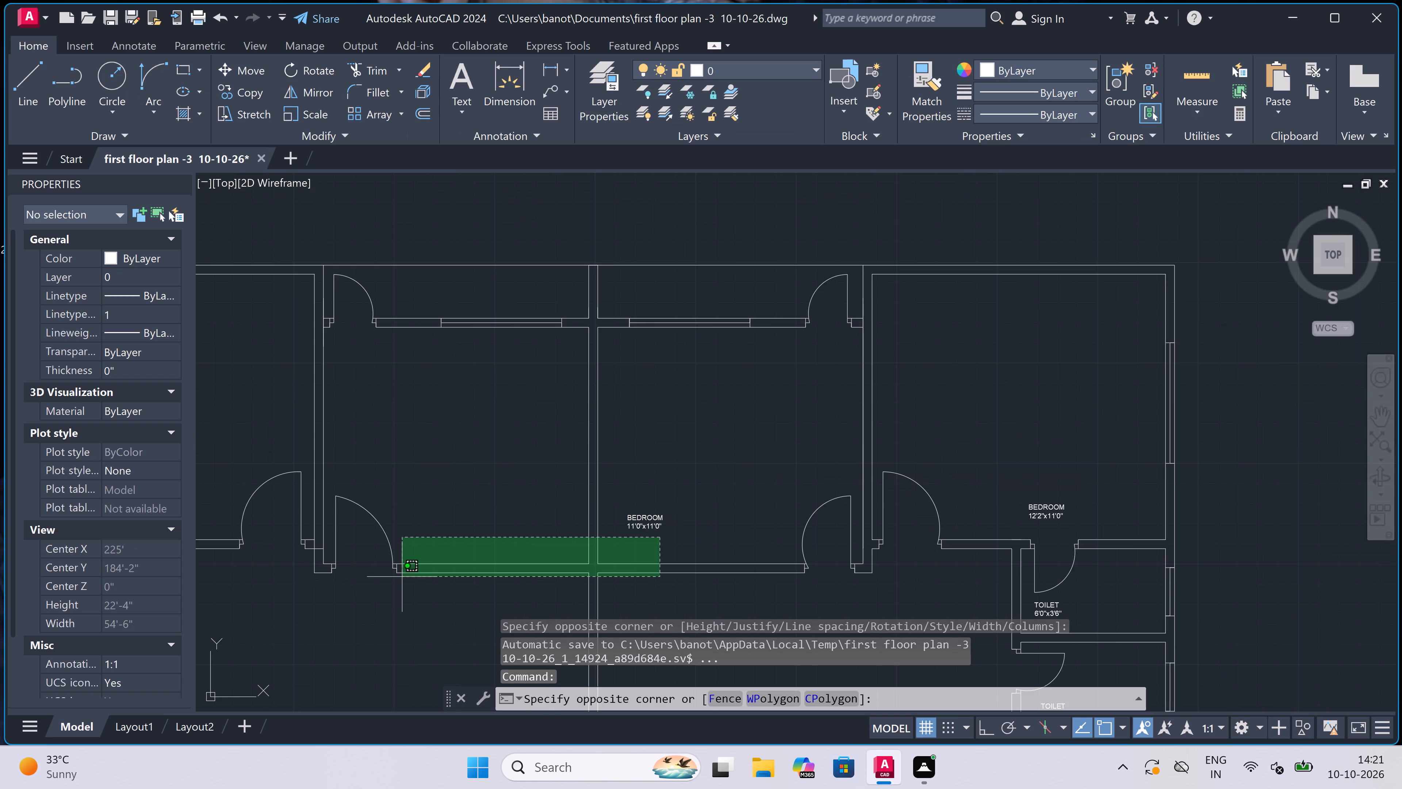
{"action": "key", "text": "Escape"}
Add a two-line multiline text label reading BEDROOM and 11'0"x11'0" in the upper middle room just left of the central wall.
{"action": "type", "text": "mt"}
{"action": "key", "text": "space"}
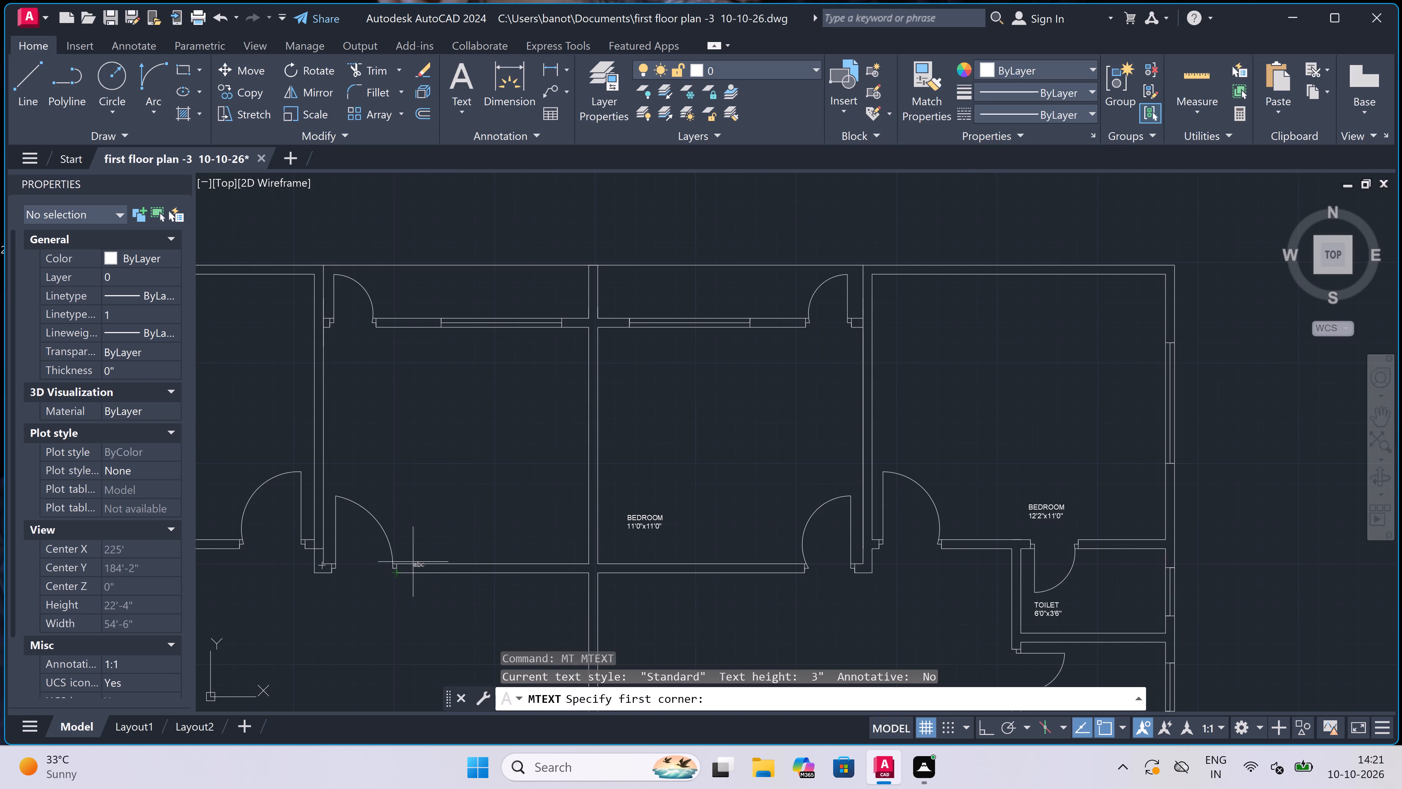
{"action": "scroll", "coordinate": [479, 493], "scroll_direction": "up", "scroll_amount": 2}
{"action": "left_click", "coordinate": [413, 557]}
{"action": "left_click", "coordinate": [889, 549]}
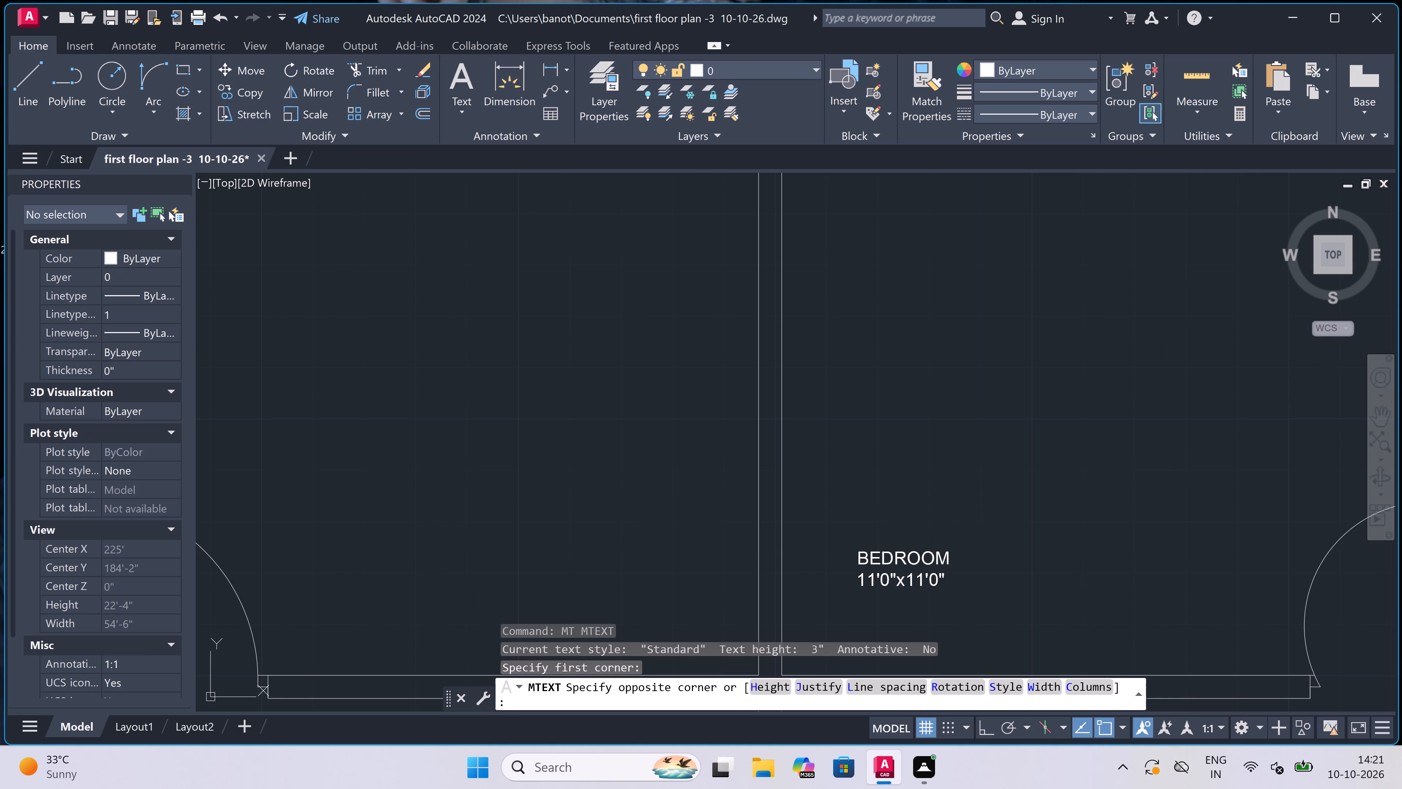
{"action": "scroll", "coordinate": [721, 453], "scroll_direction": "down", "scroll_amount": 2}
{"action": "scroll", "coordinate": [624, 520], "scroll_direction": "up", "scroll_amount": 3}
{"action": "scroll", "coordinate": [646, 494], "scroll_direction": "up", "scroll_amount": 1}
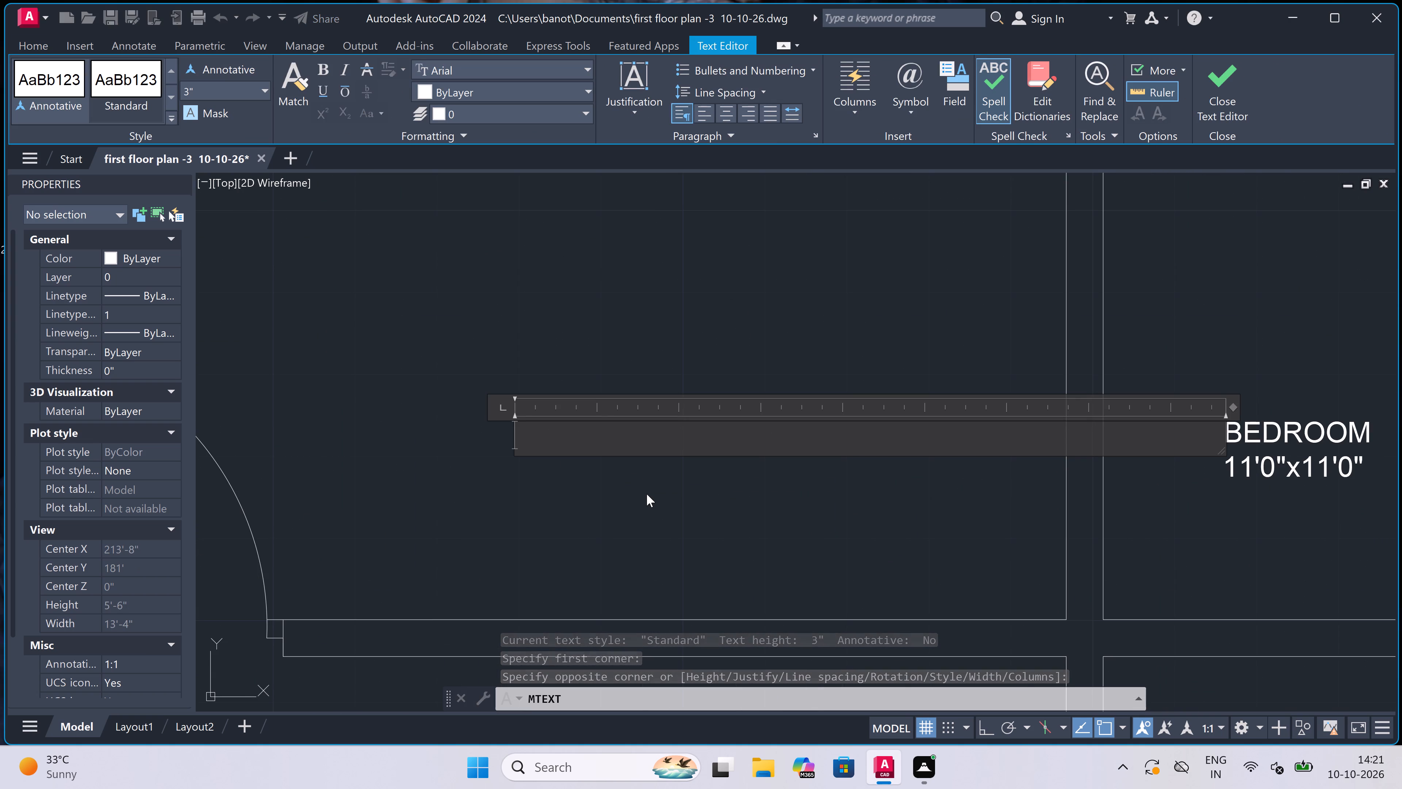
{"action": "type", "text": "BEDROOM"}
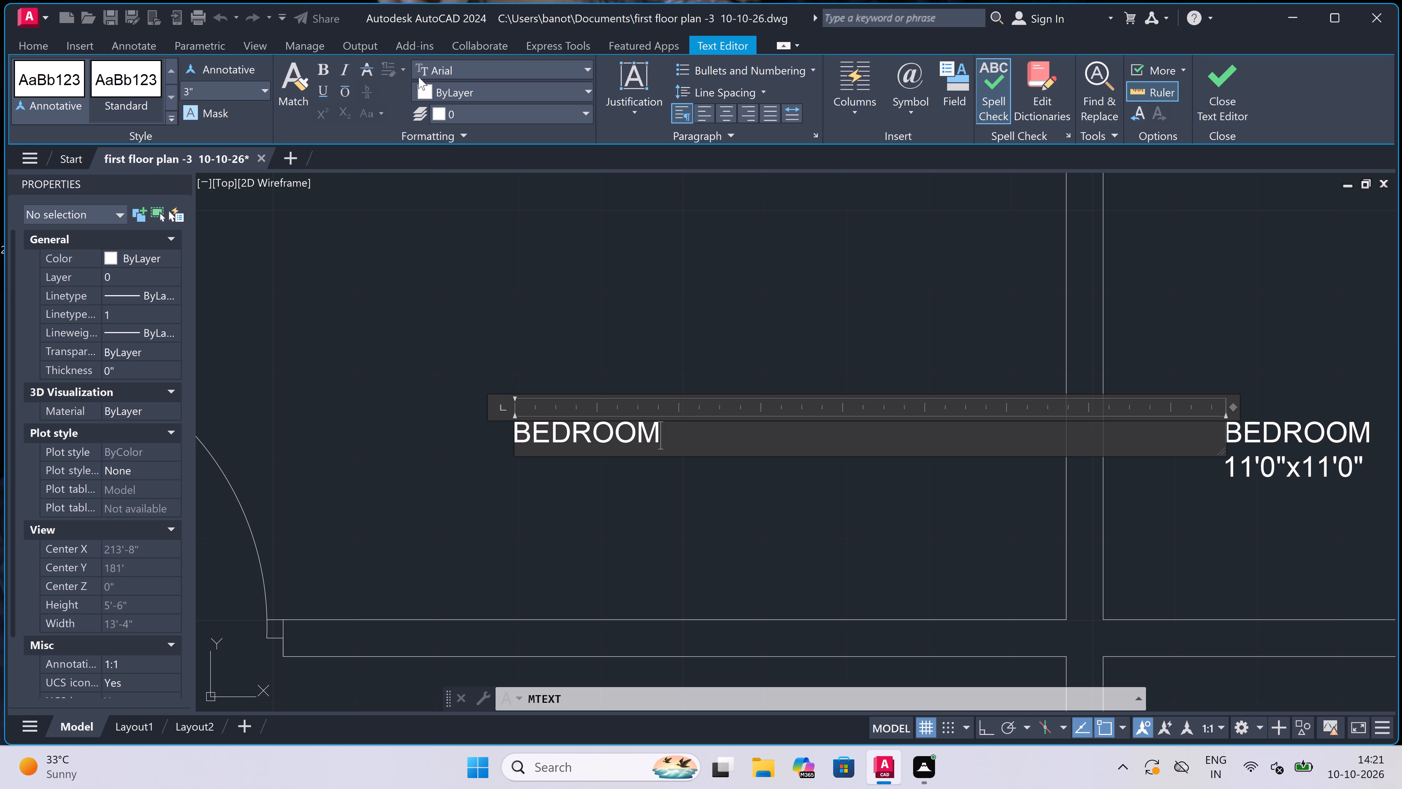
{"action": "key", "text": "BackSpace"}
{"action": "key", "text": "m"}
{"action": "key", "text": "Return"}
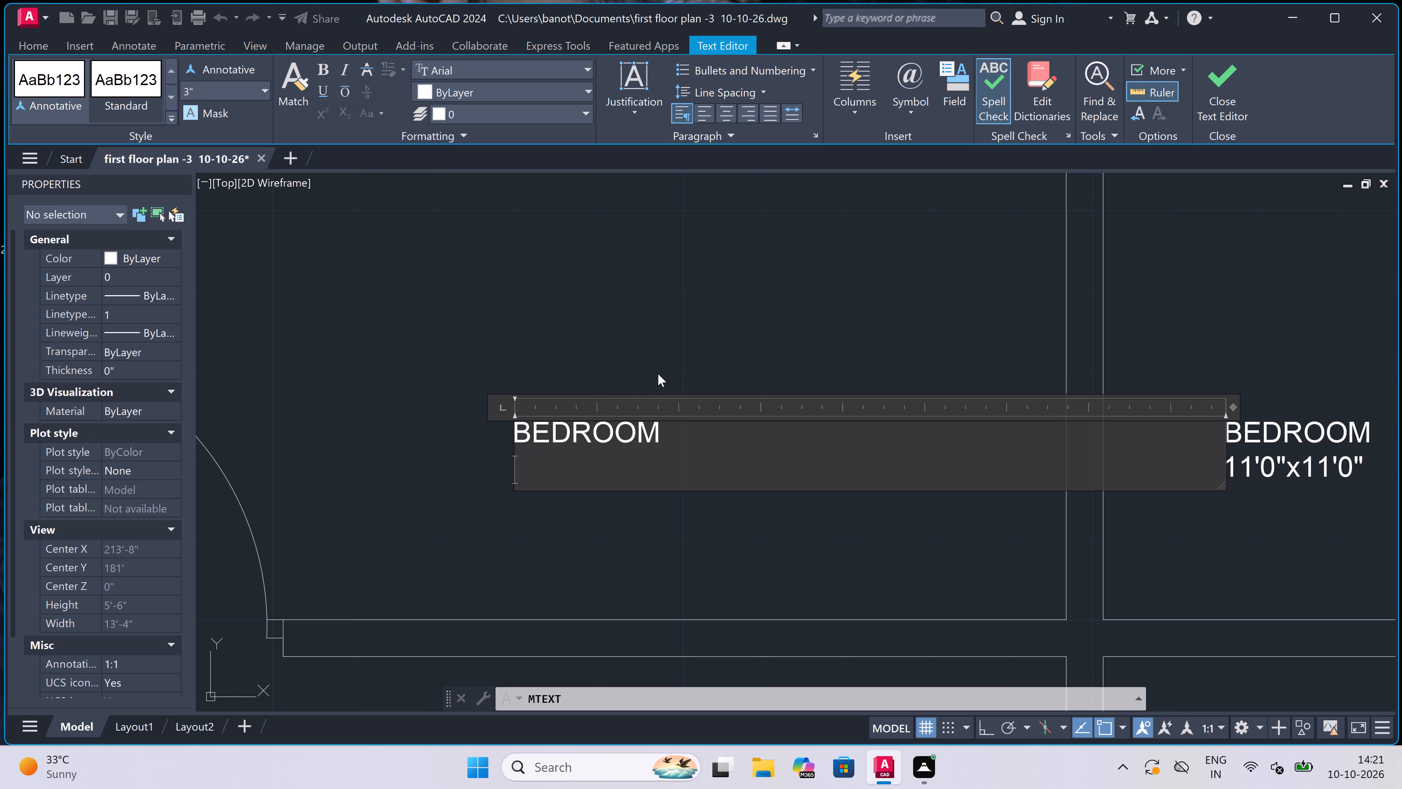
{"action": "scroll", "coordinate": [658, 370], "scroll_direction": "down", "scroll_amount": 5}
{"action": "scroll", "coordinate": [658, 370], "scroll_direction": "up", "scroll_amount": 5}
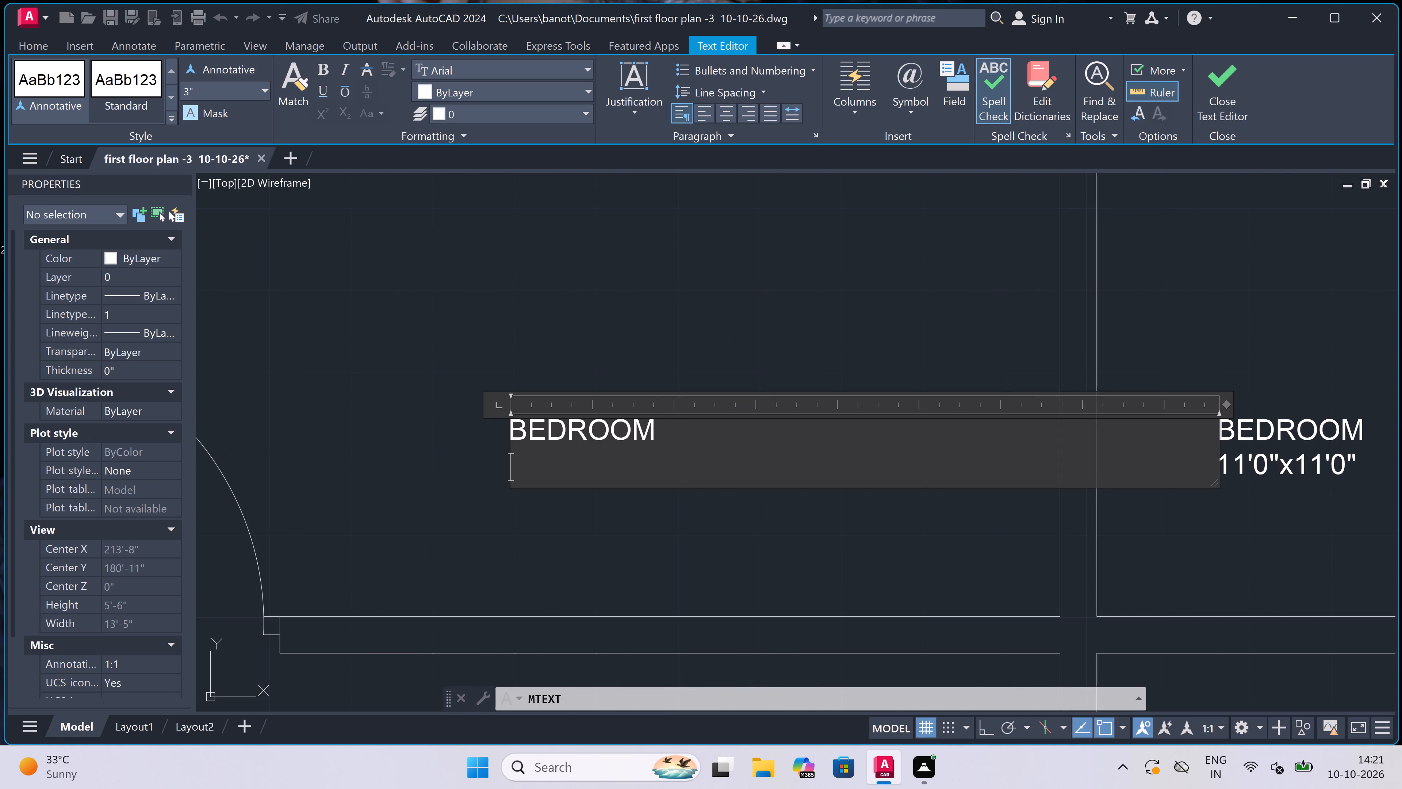
{"action": "type", "text": "11'0"}
{"action": "type", "text": "\"x"}
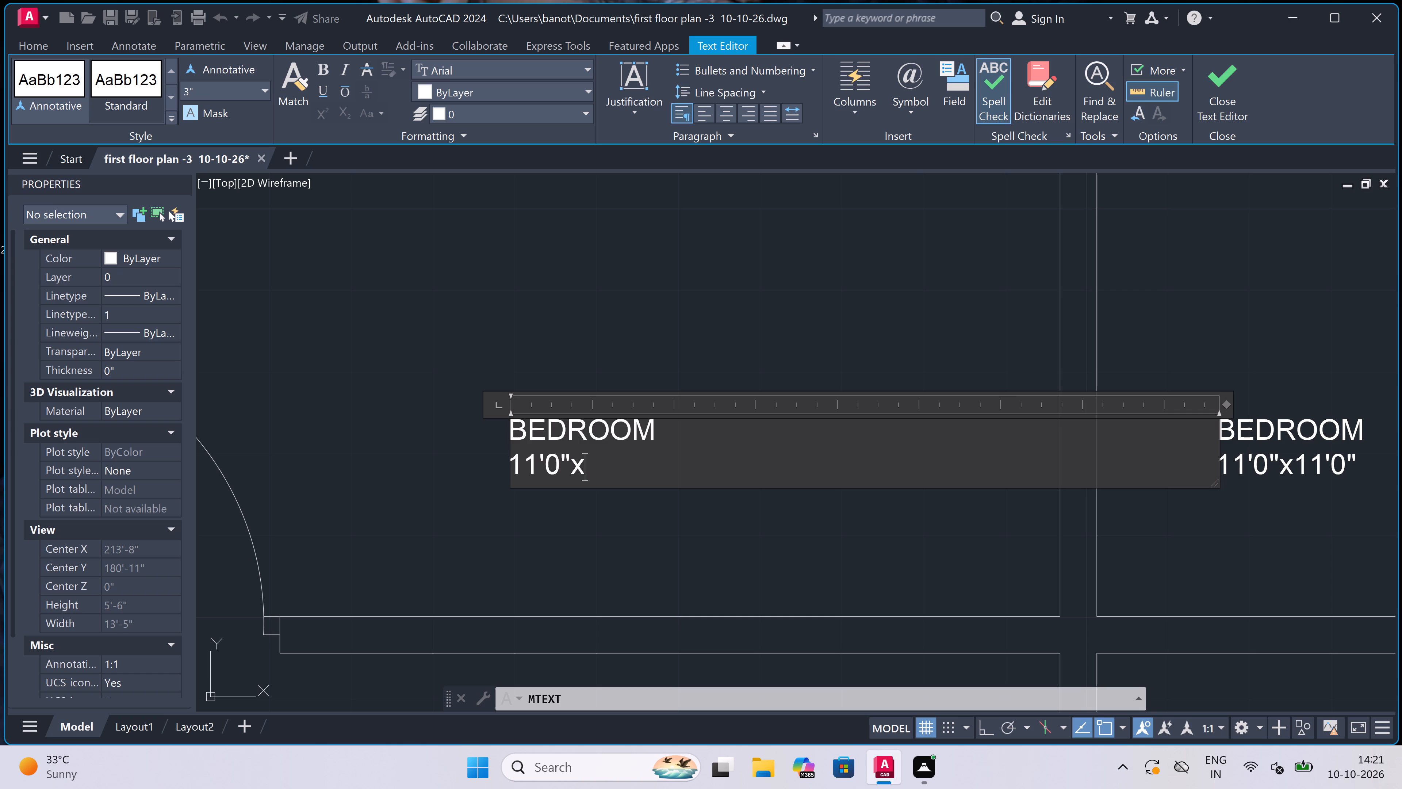
{"action": "type", "text": "11"}
{"action": "type", "text": "'0\""}
{"action": "double_click", "coordinate": [712, 311]}
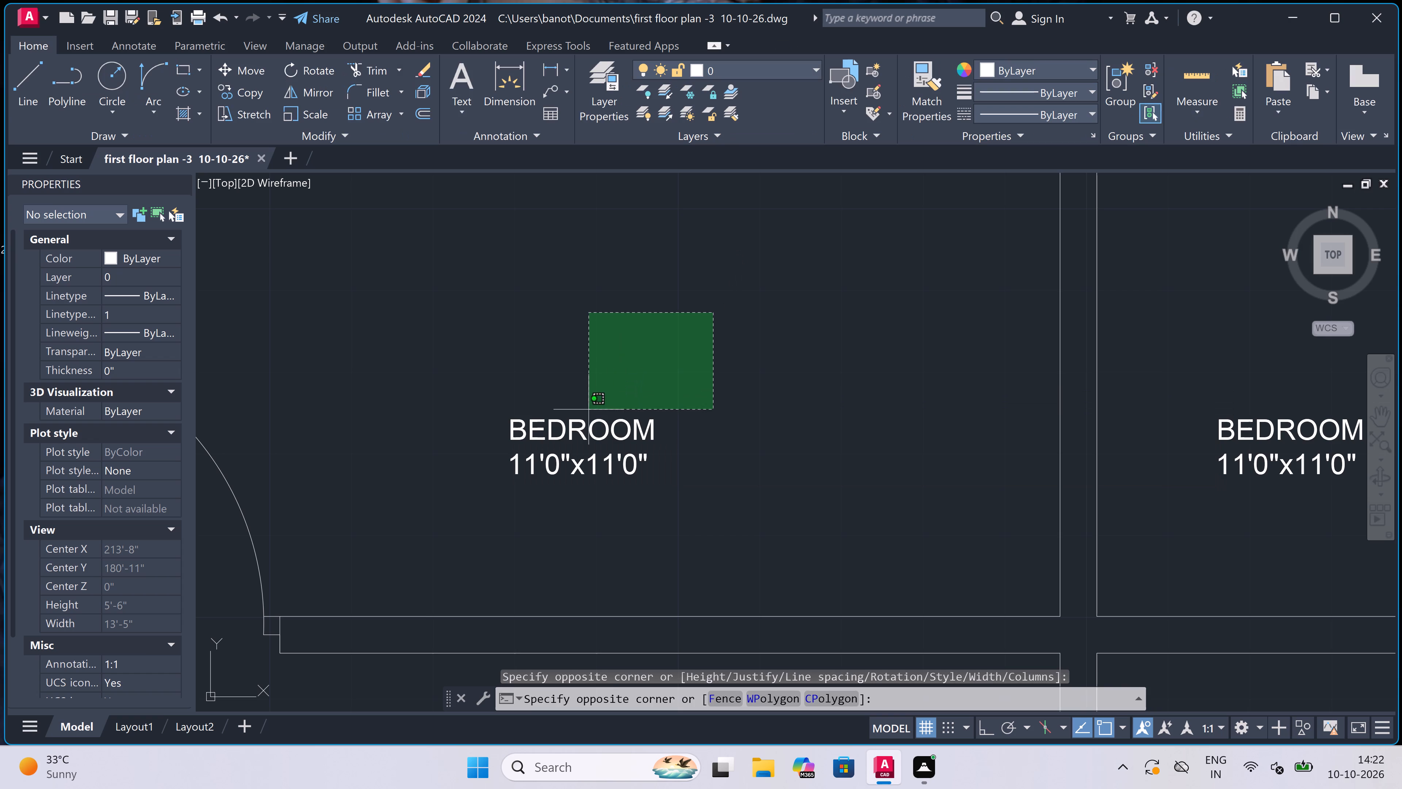
Move the left middle room's BEDROOM label down and to the right, closer to the room's bottom wall.
{"action": "left_click", "coordinate": [482, 504]}
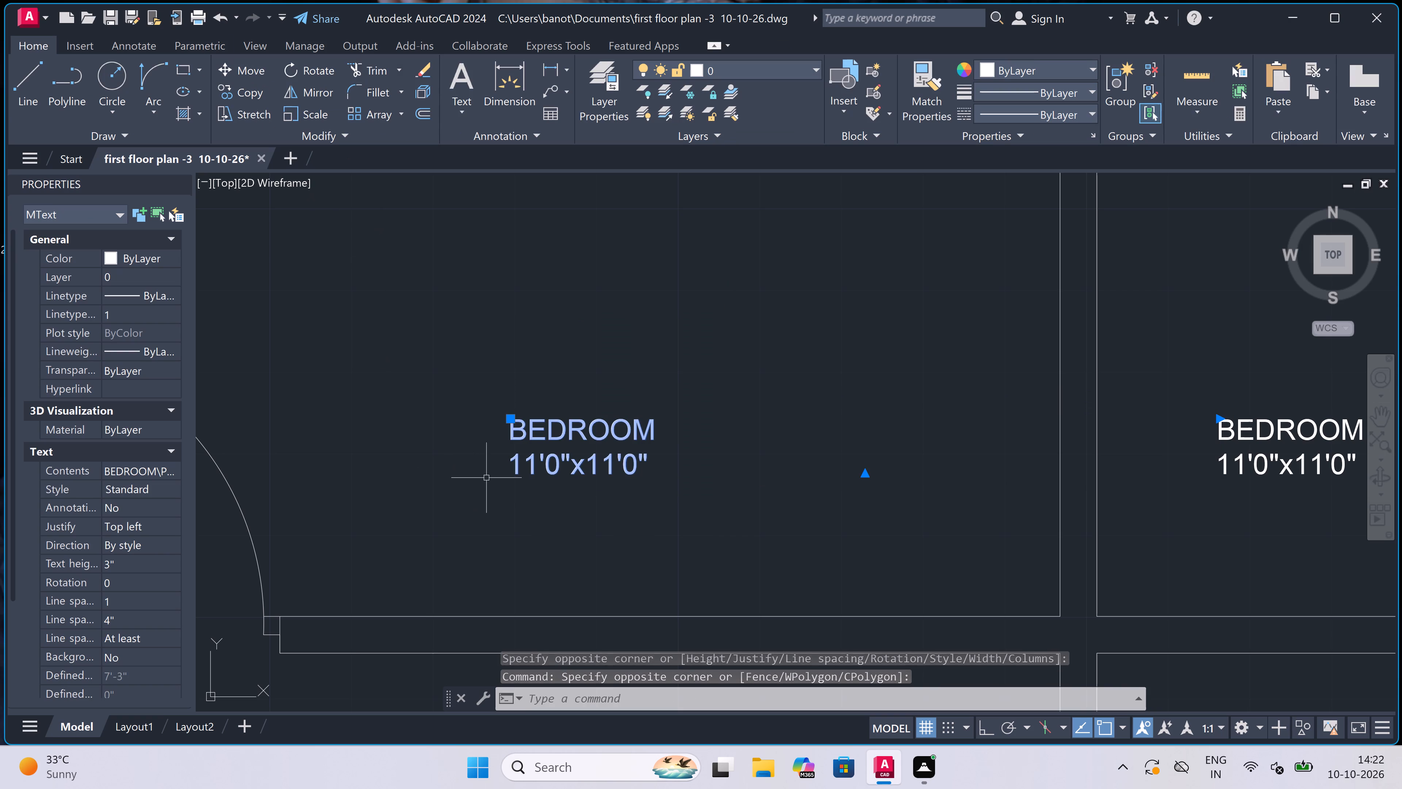
{"action": "left_click", "coordinate": [515, 416]}
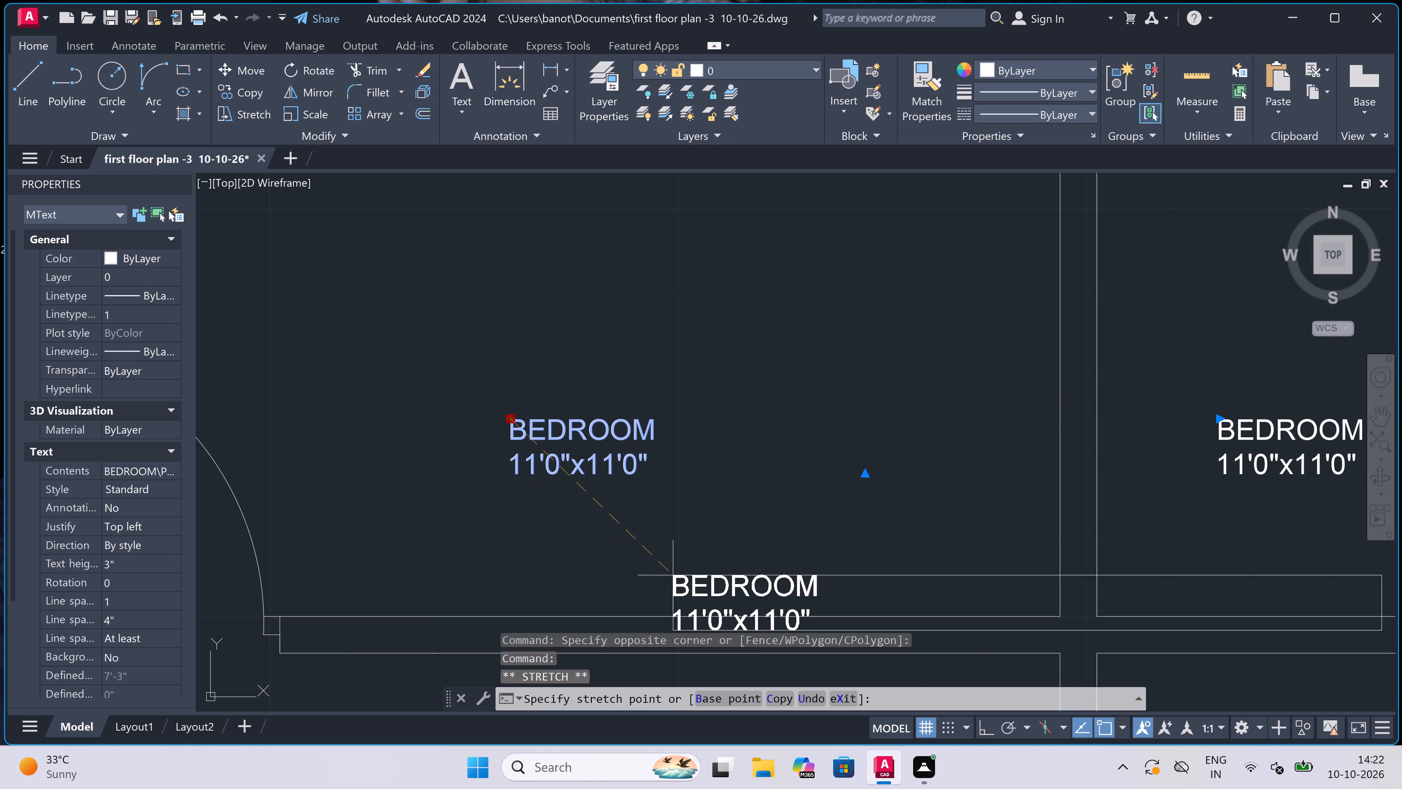
{"action": "left_click", "coordinate": [694, 525]}
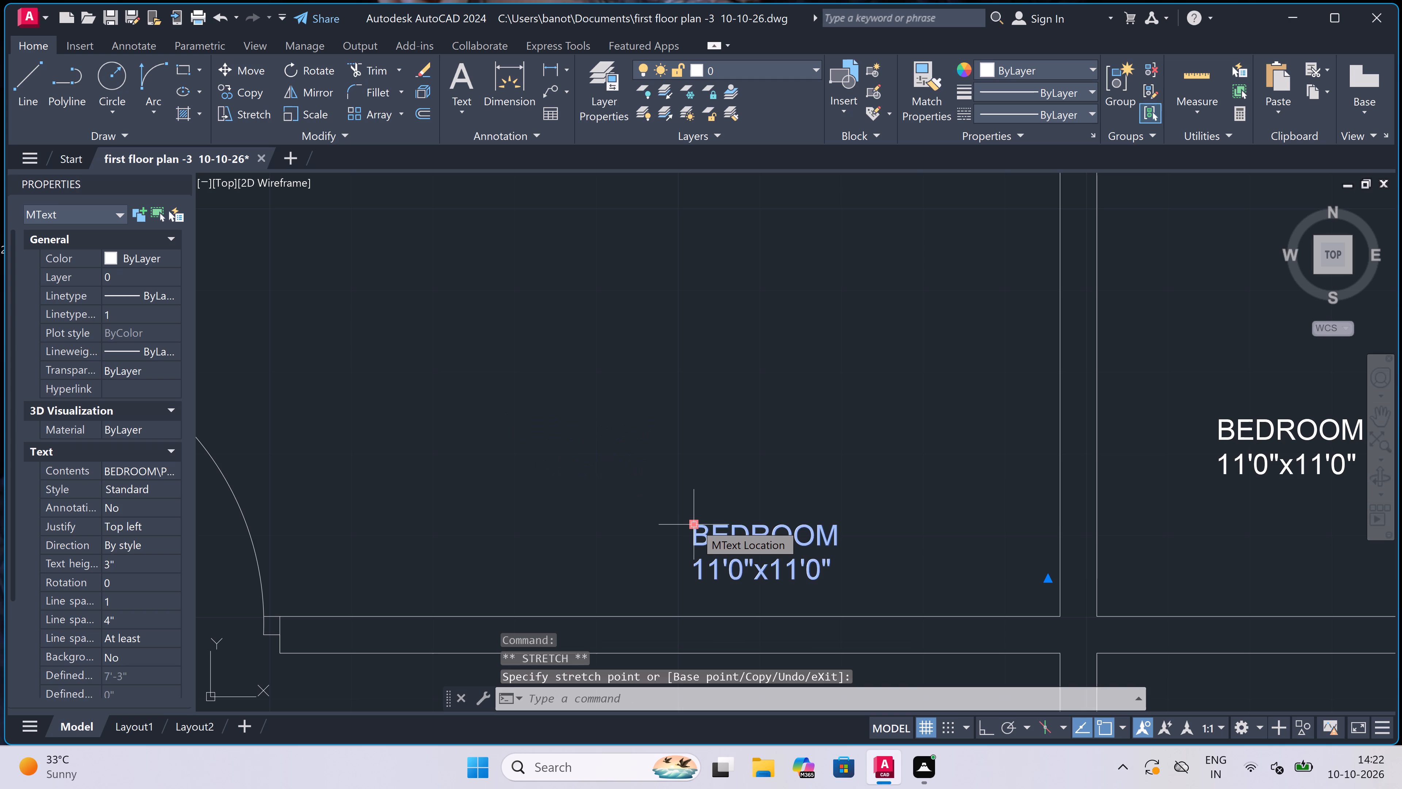
{"action": "key", "text": "Escape"}
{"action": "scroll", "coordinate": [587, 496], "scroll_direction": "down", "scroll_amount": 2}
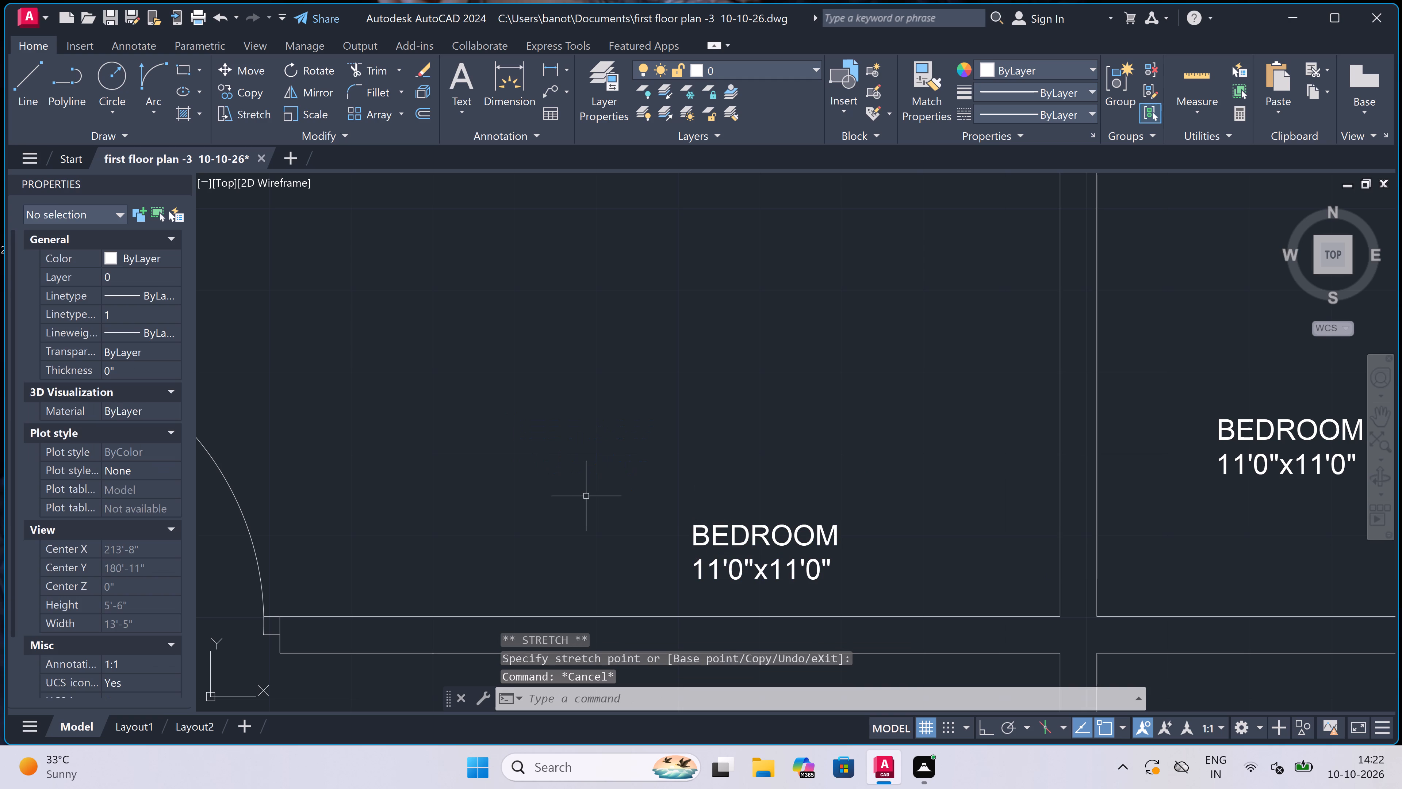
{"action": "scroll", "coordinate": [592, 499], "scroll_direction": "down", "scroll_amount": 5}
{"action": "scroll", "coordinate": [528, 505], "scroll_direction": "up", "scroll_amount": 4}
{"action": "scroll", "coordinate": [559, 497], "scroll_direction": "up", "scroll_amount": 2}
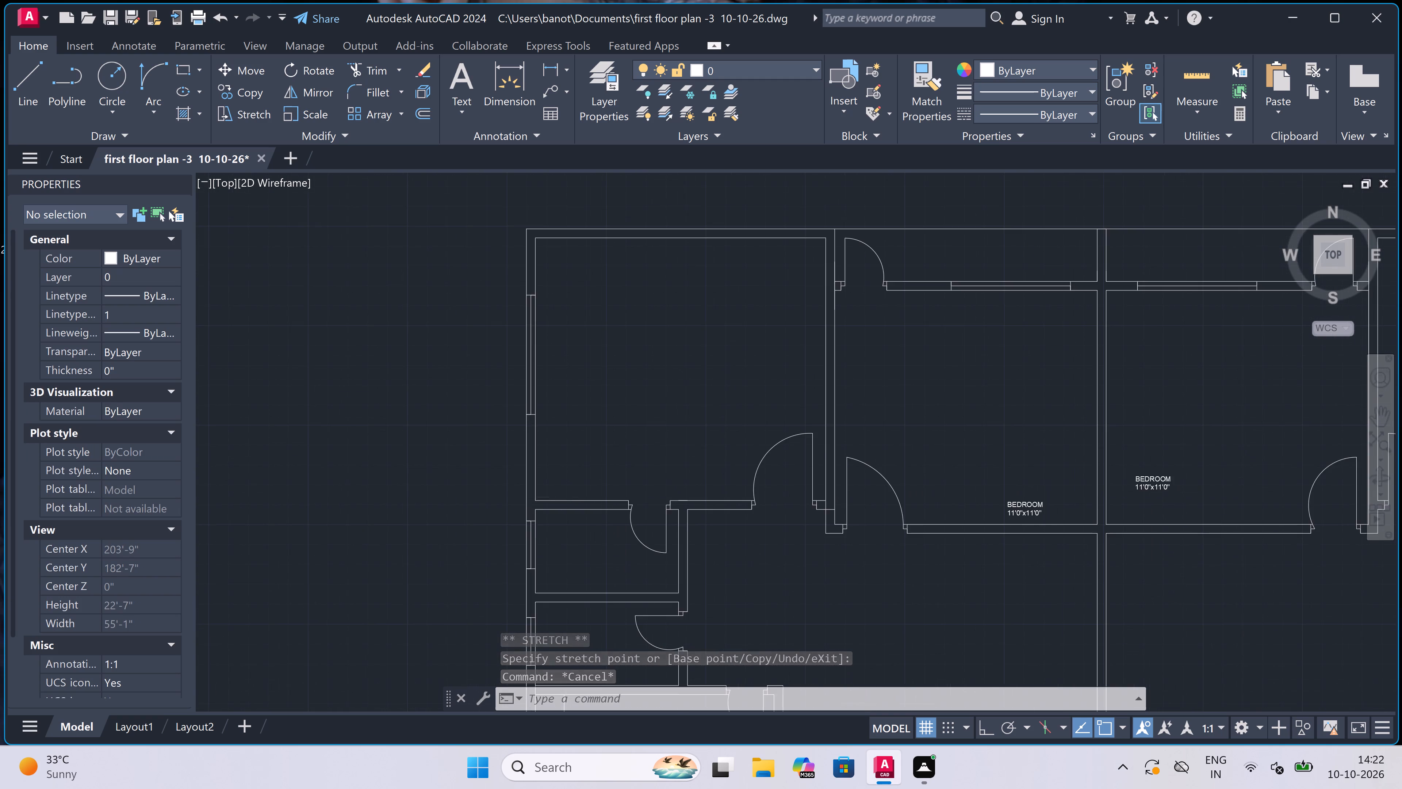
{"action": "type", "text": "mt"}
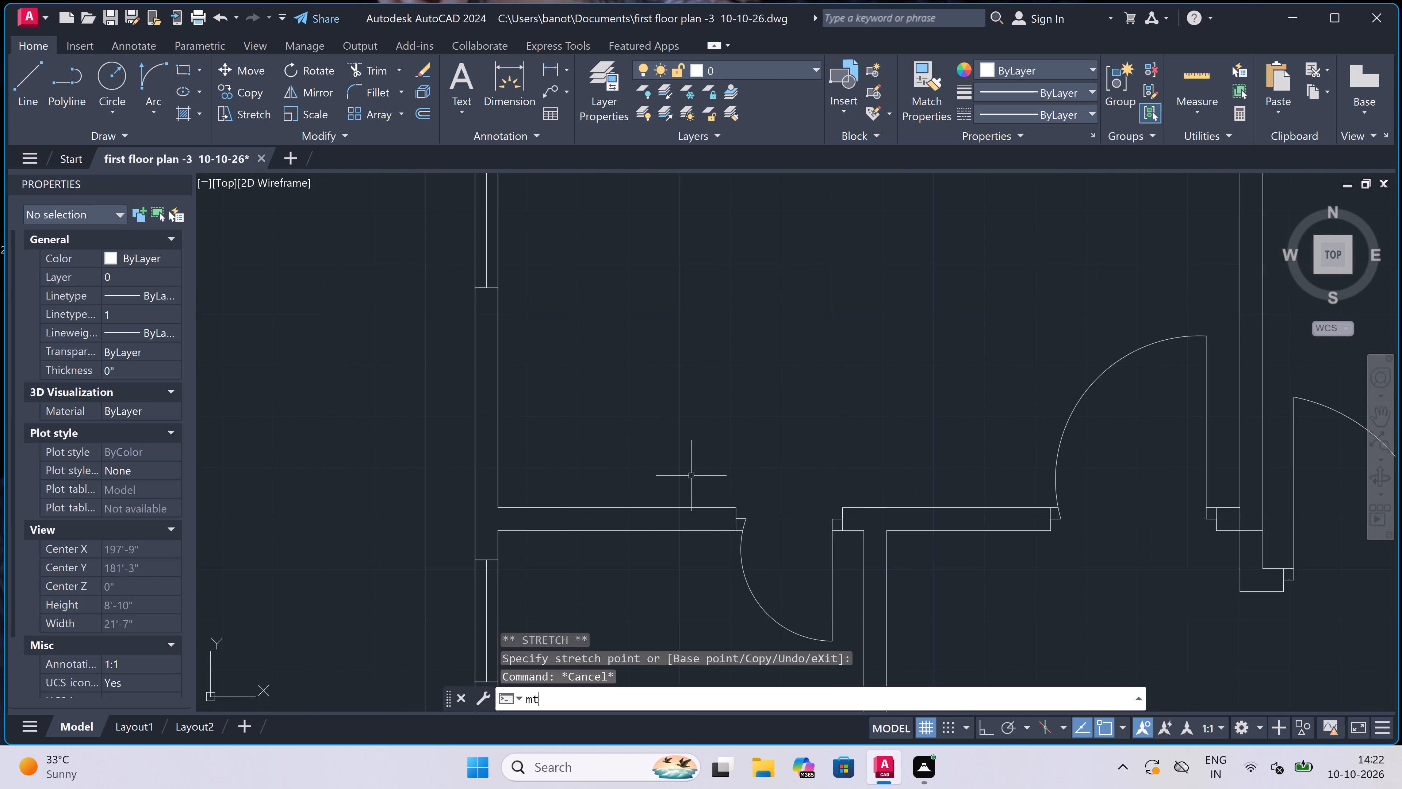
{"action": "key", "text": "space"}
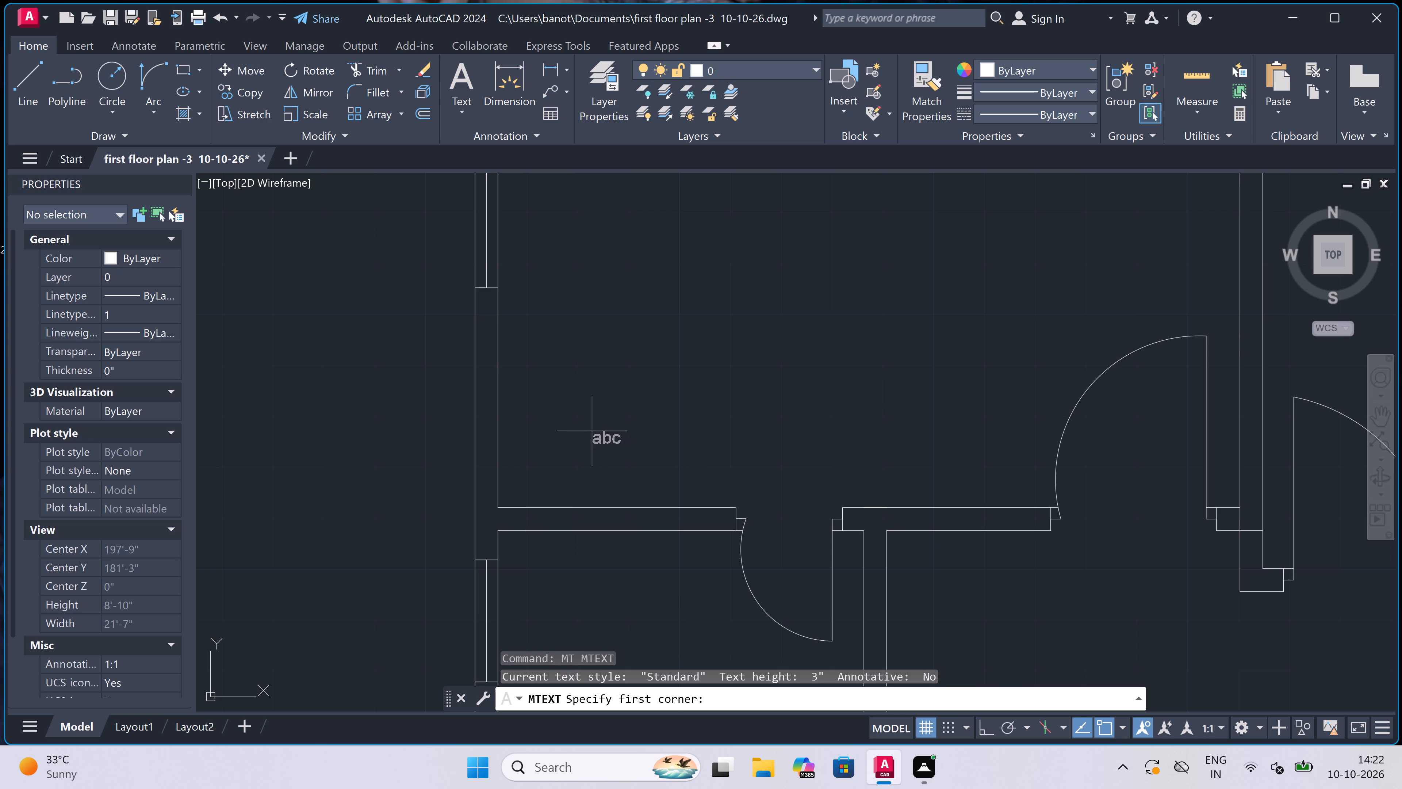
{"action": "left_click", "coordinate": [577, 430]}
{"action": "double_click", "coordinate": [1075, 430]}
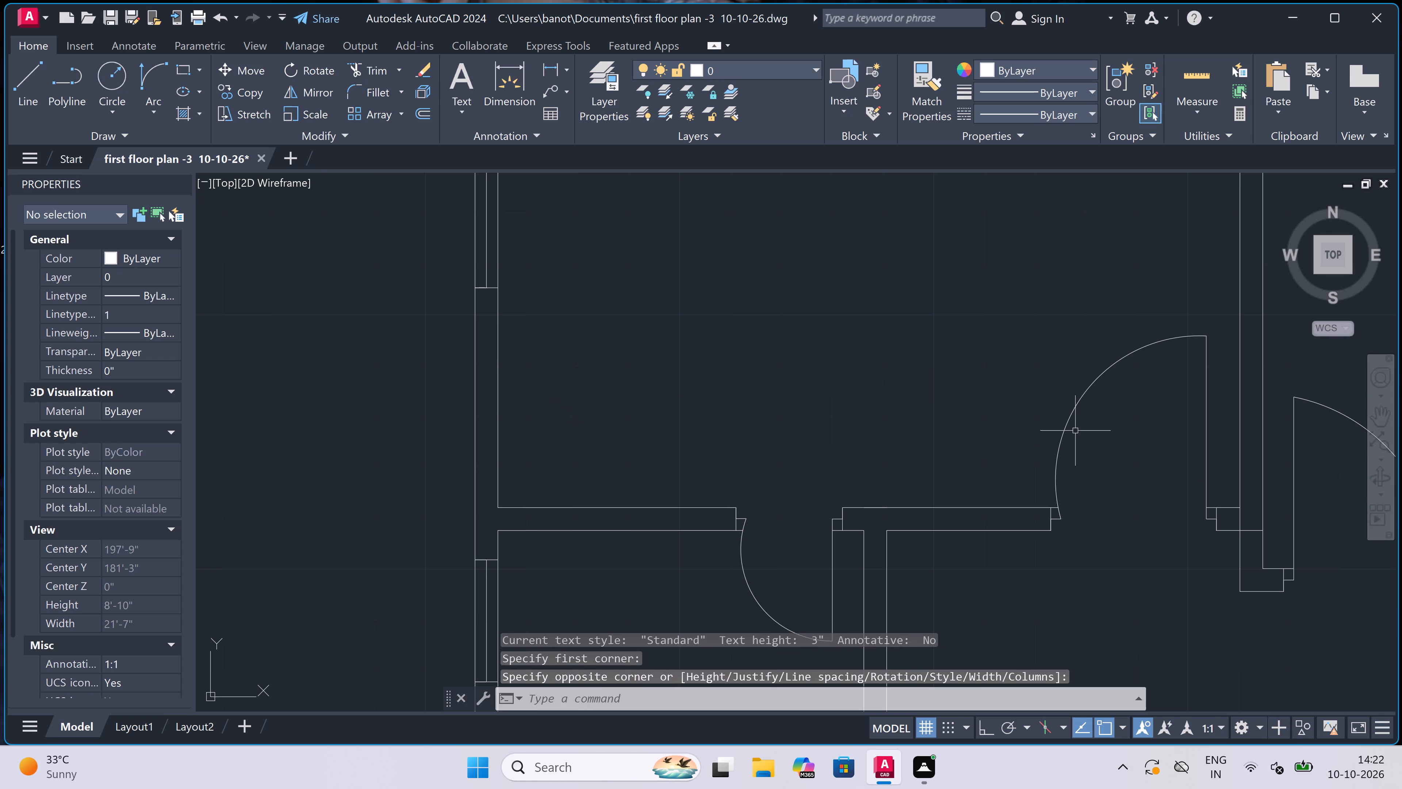
Add a two-line multiline text label reading BEDROOM and 12'2"x11'0" in the plan's upper-left corner room, near its bottom wall.
{"action": "key", "text": "space"}
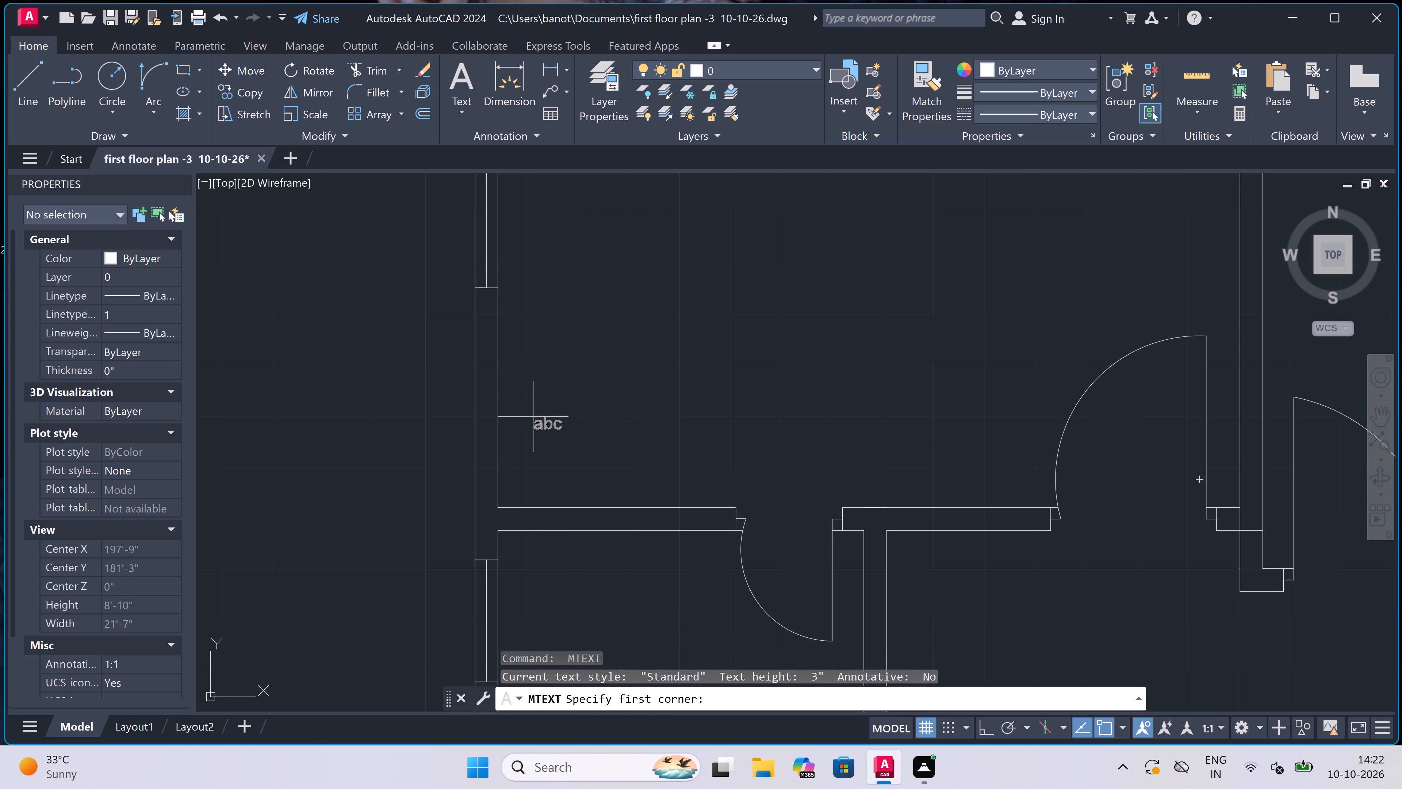
{"action": "left_click", "coordinate": [533, 417]}
{"action": "double_click", "coordinate": [1080, 433]}
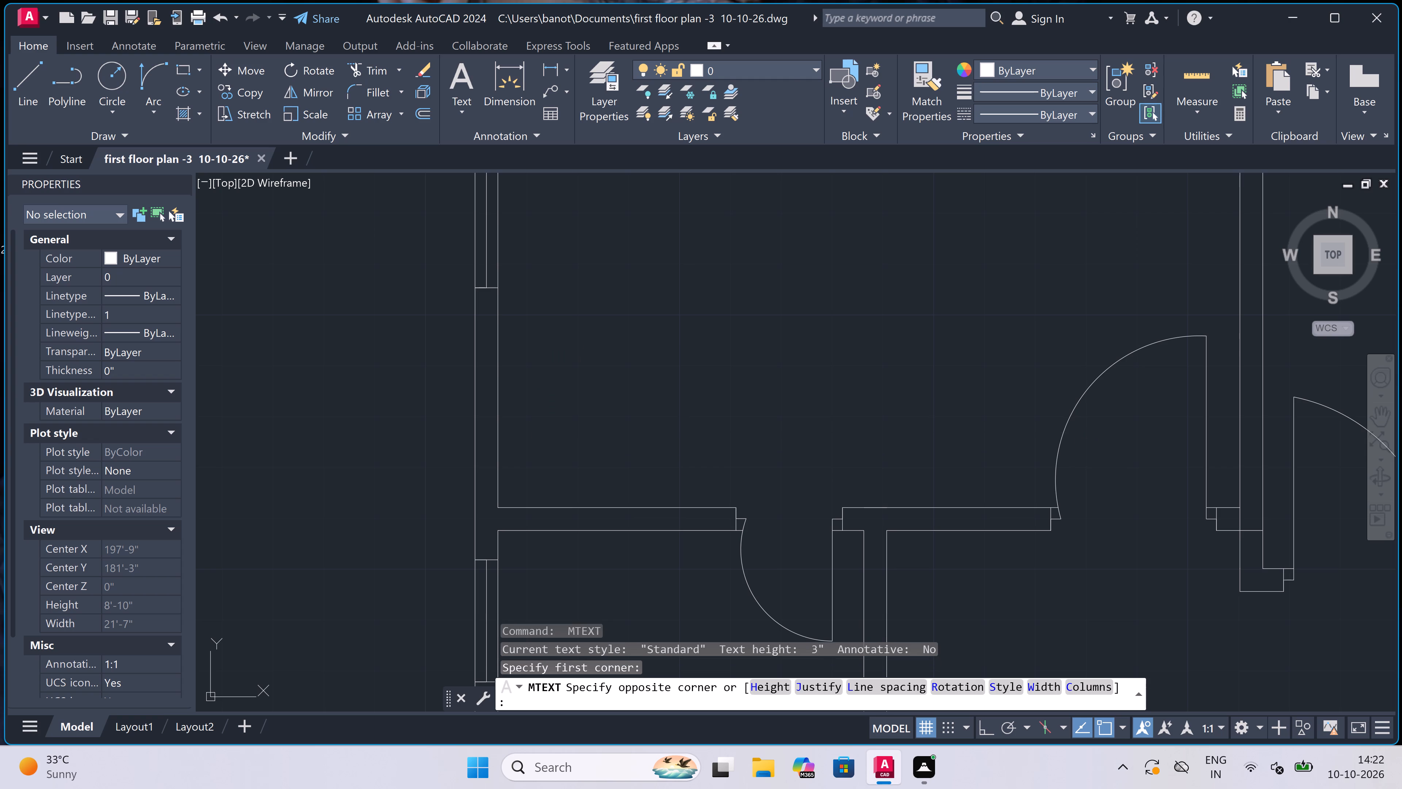
{"action": "type", "text": "BEDRR"}
{"action": "key", "text": "BackSpace"}
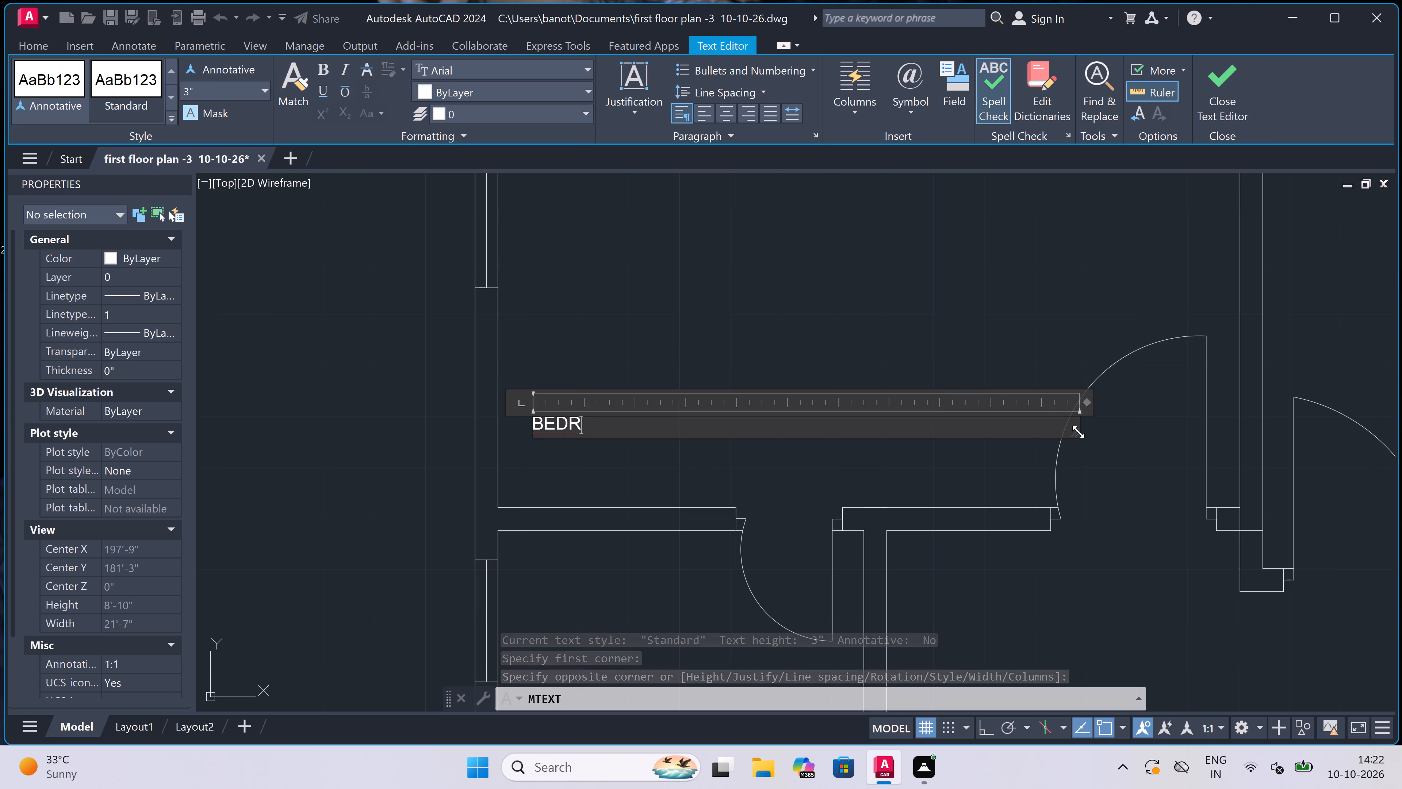
{"action": "type", "text": "OOM"}
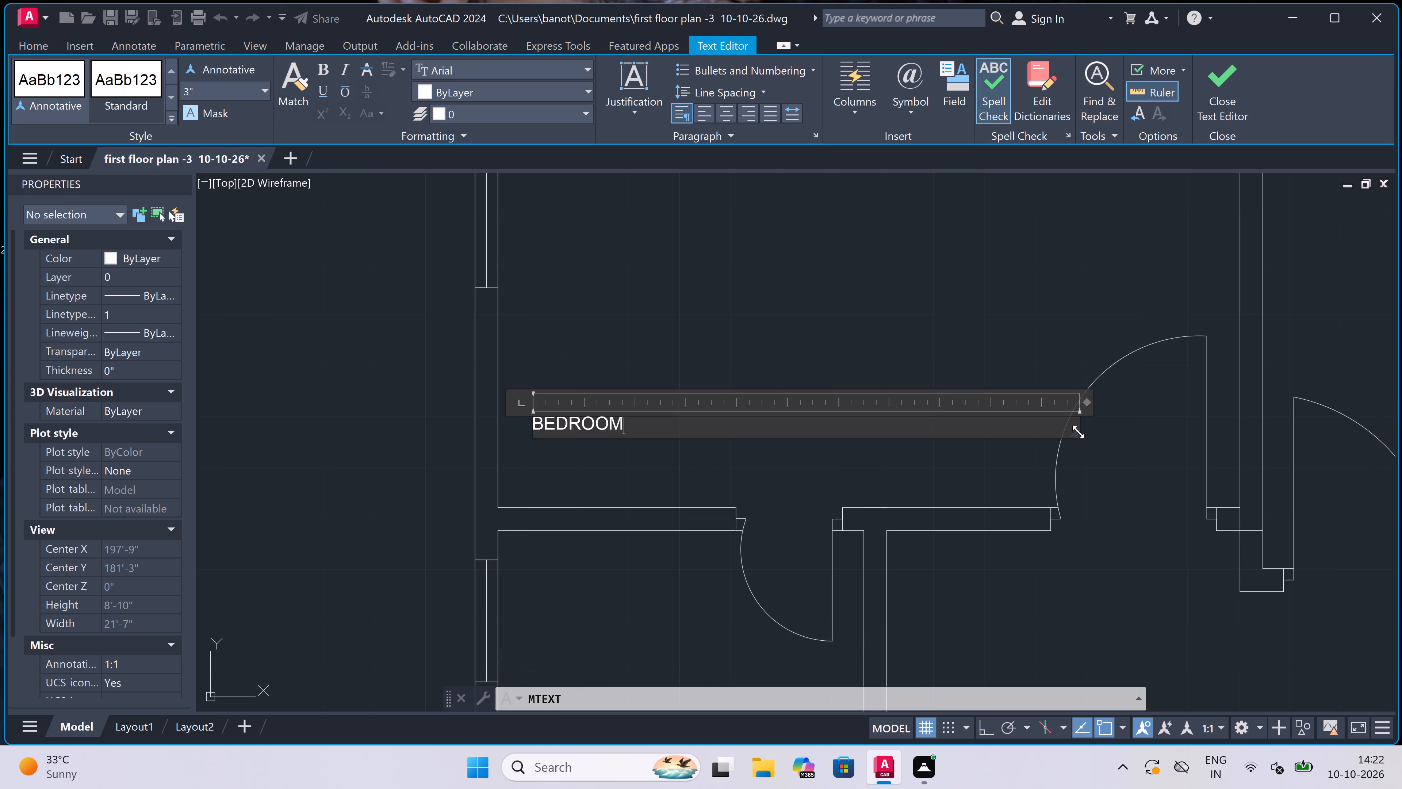
{"action": "key", "text": "Return"}
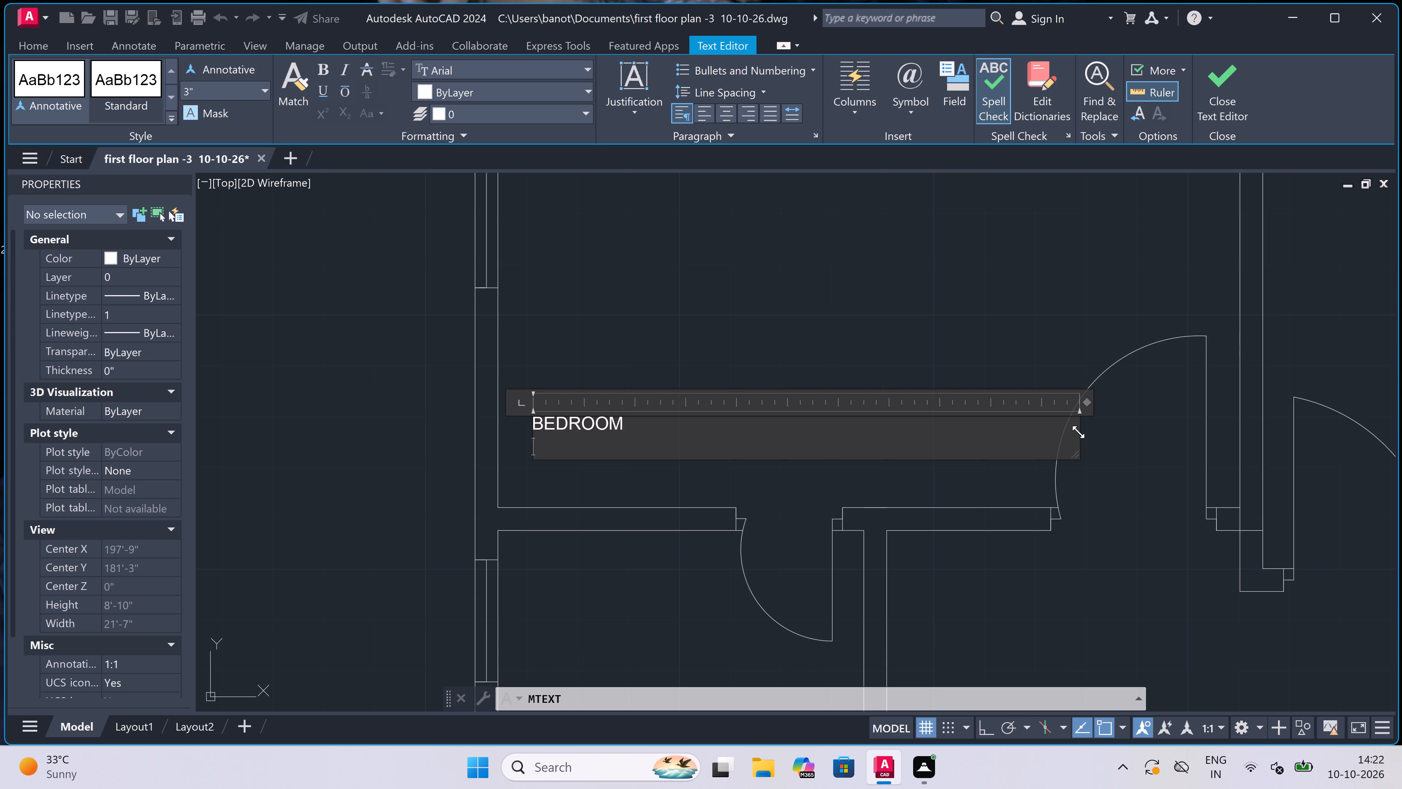
{"action": "type", "text": "12"}
{"action": "type", "text": "'2"}
{"action": "type", "text": "\"x"}
{"action": "type", "text": "11"}
{"action": "type", "text": "'0\""}
{"action": "double_click", "coordinate": [592, 356]}
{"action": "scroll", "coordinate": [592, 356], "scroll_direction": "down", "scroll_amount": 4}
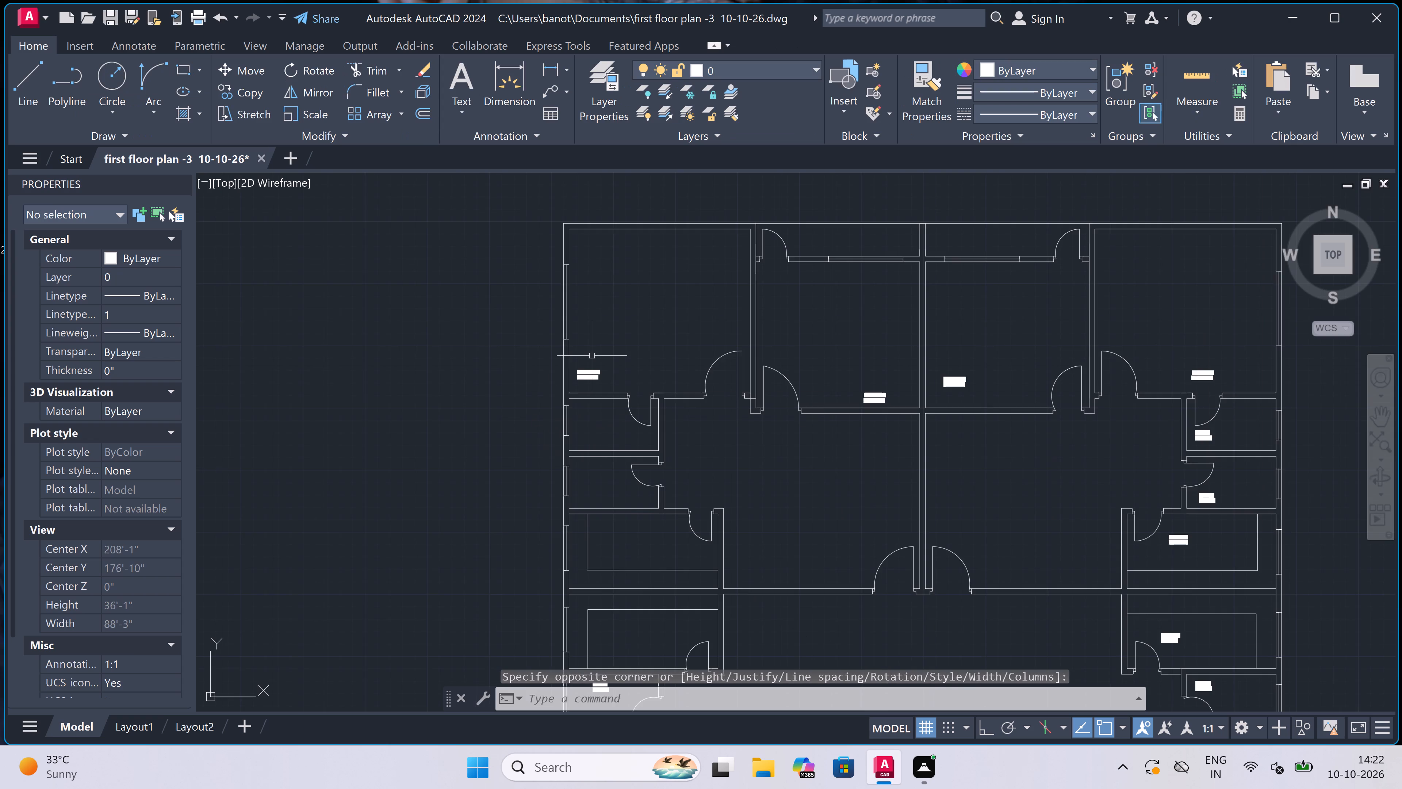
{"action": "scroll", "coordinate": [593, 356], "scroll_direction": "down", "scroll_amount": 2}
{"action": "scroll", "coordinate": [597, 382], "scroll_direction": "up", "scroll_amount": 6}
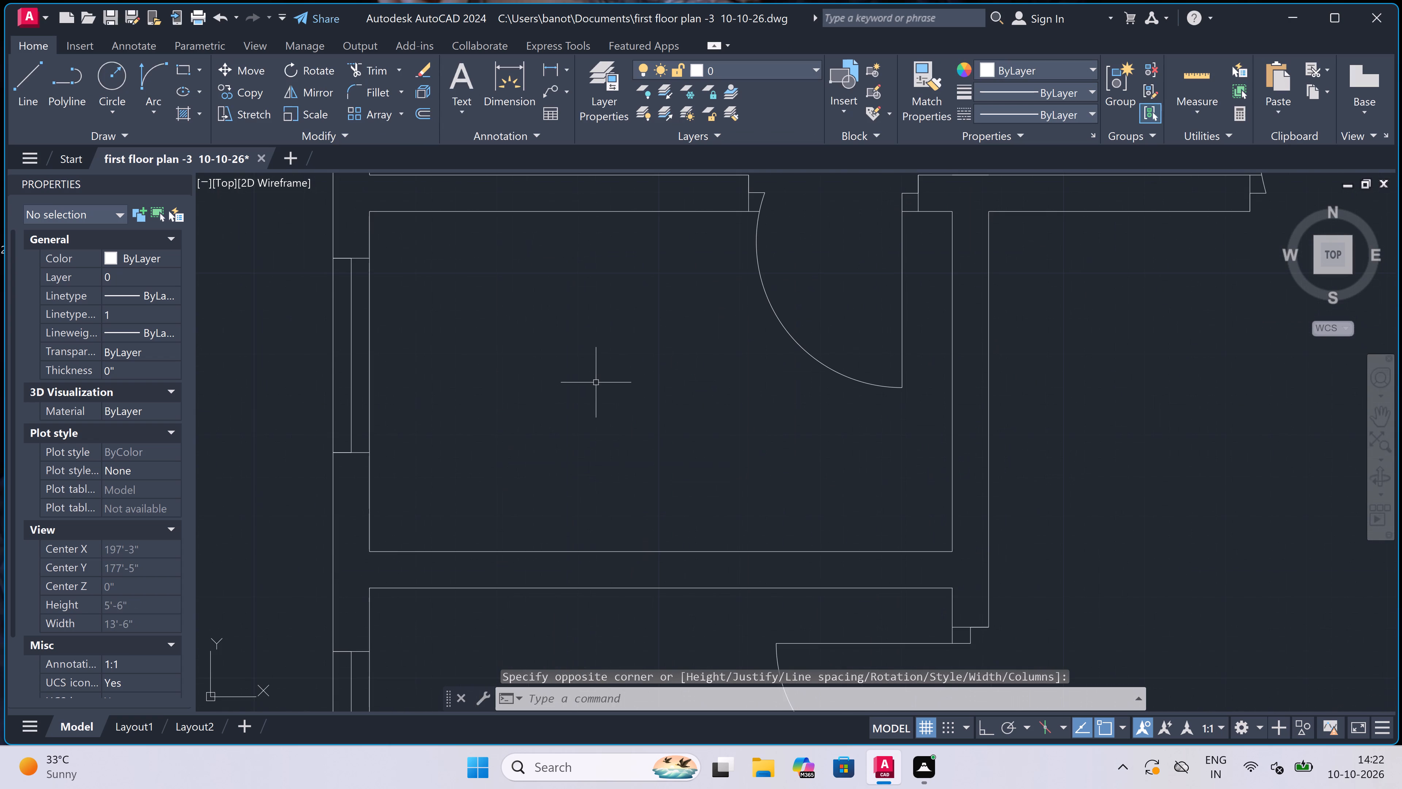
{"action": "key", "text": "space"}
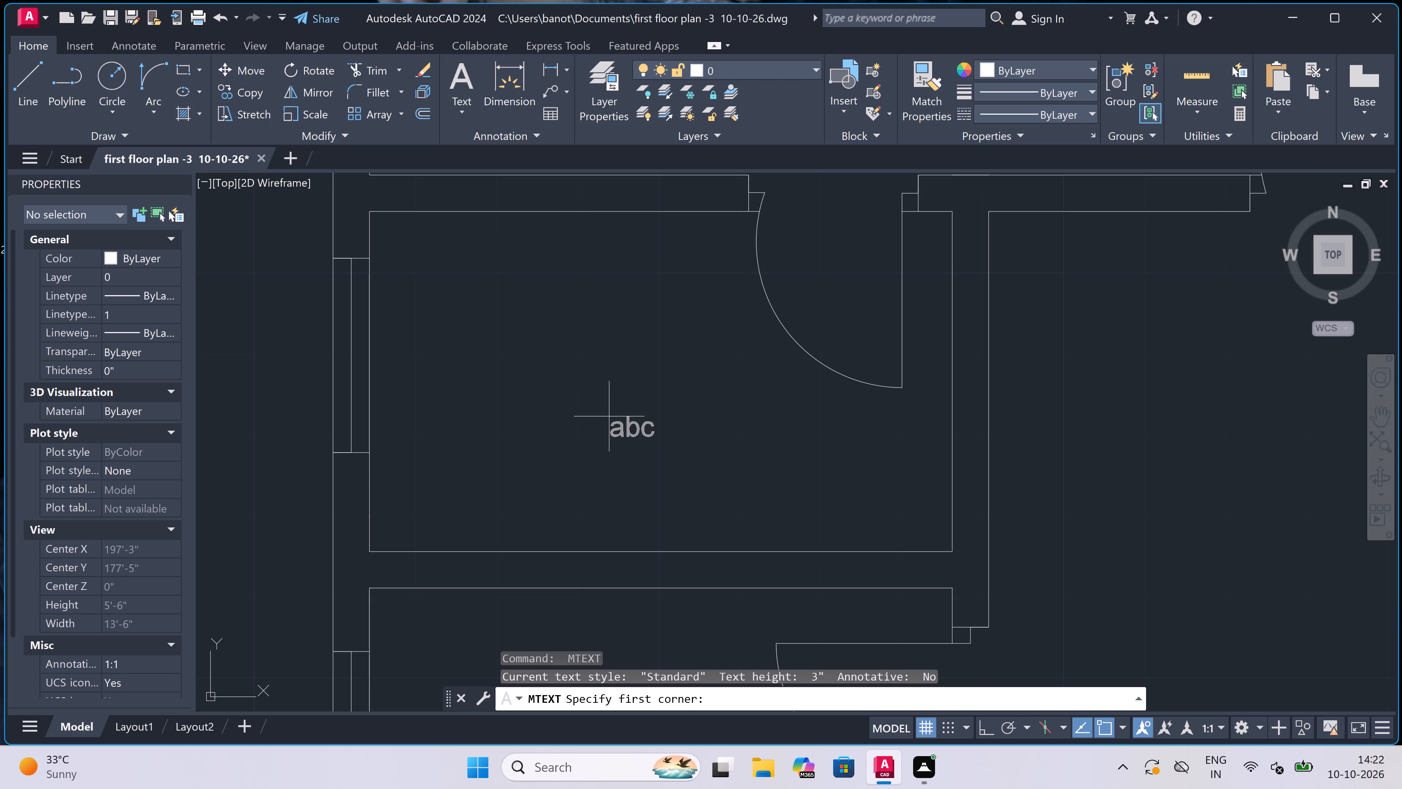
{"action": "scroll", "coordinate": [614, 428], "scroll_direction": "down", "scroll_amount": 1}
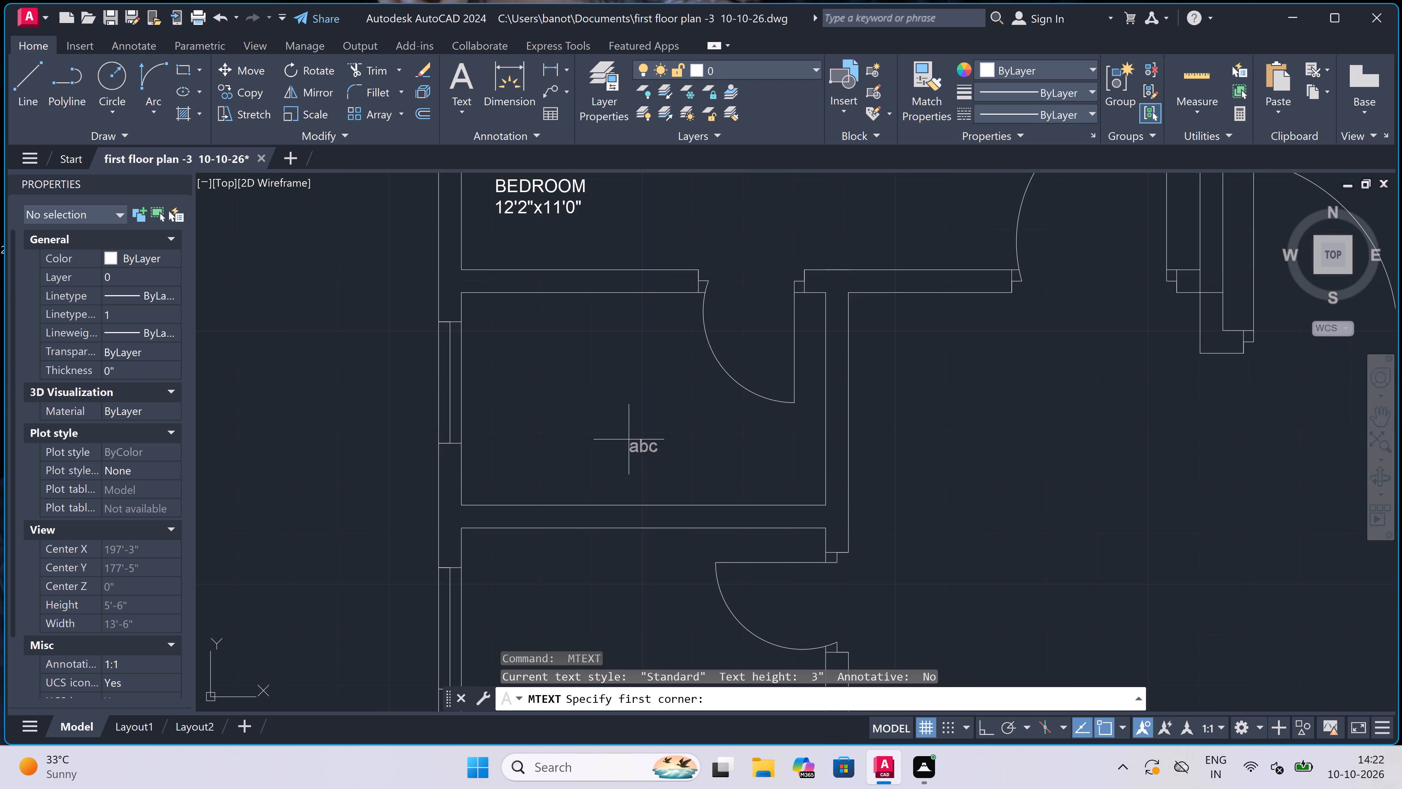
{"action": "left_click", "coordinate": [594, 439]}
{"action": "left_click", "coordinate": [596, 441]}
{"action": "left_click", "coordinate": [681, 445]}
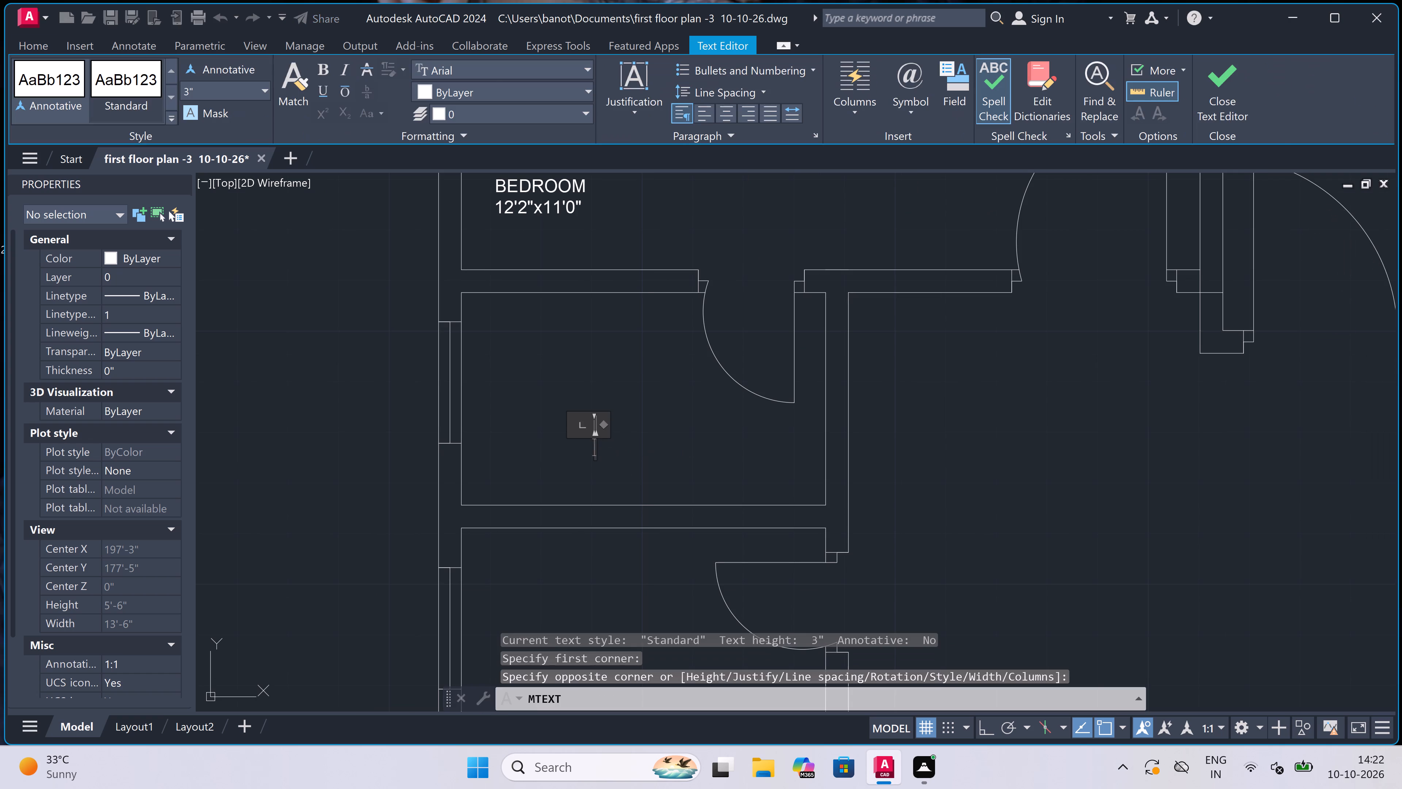
Add a two-line multiline text label reading TOILET and 6'0"x3'6" in the toilet directly below the upper-left corner bedroom.
{"action": "key", "text": "space"}
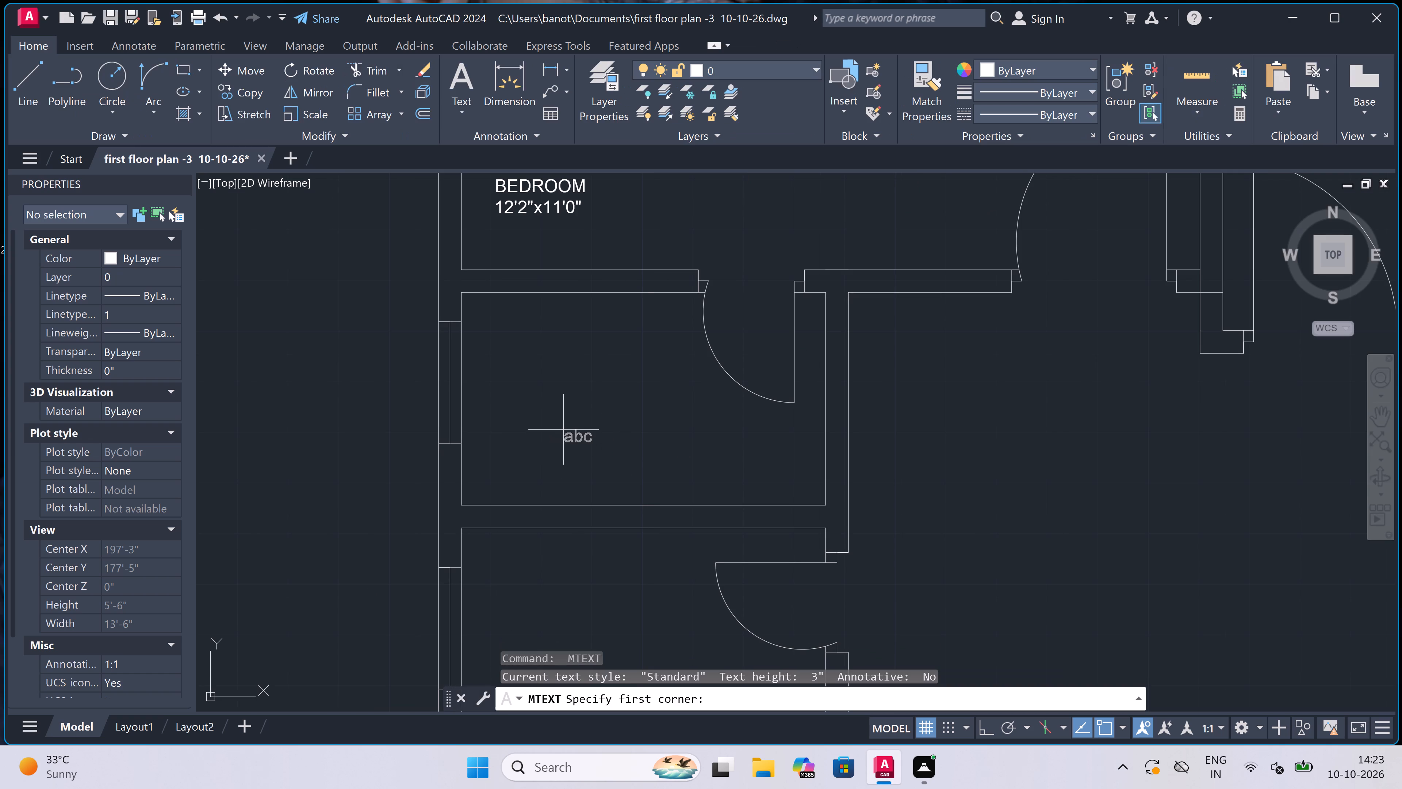
{"action": "left_click", "coordinate": [567, 453]}
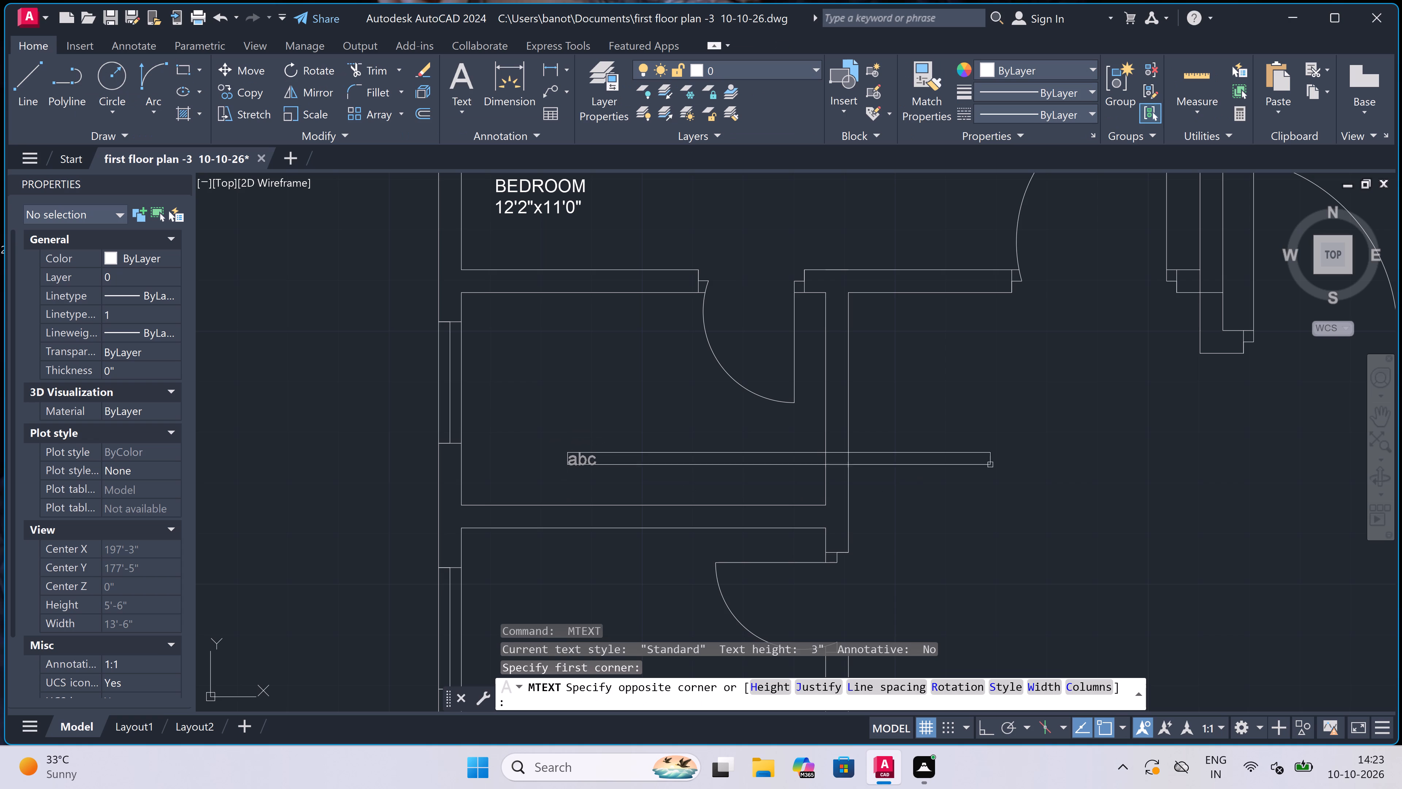
{"action": "left_click", "coordinate": [1026, 464]}
{"action": "scroll", "coordinate": [612, 491], "scroll_direction": "up", "scroll_amount": 2}
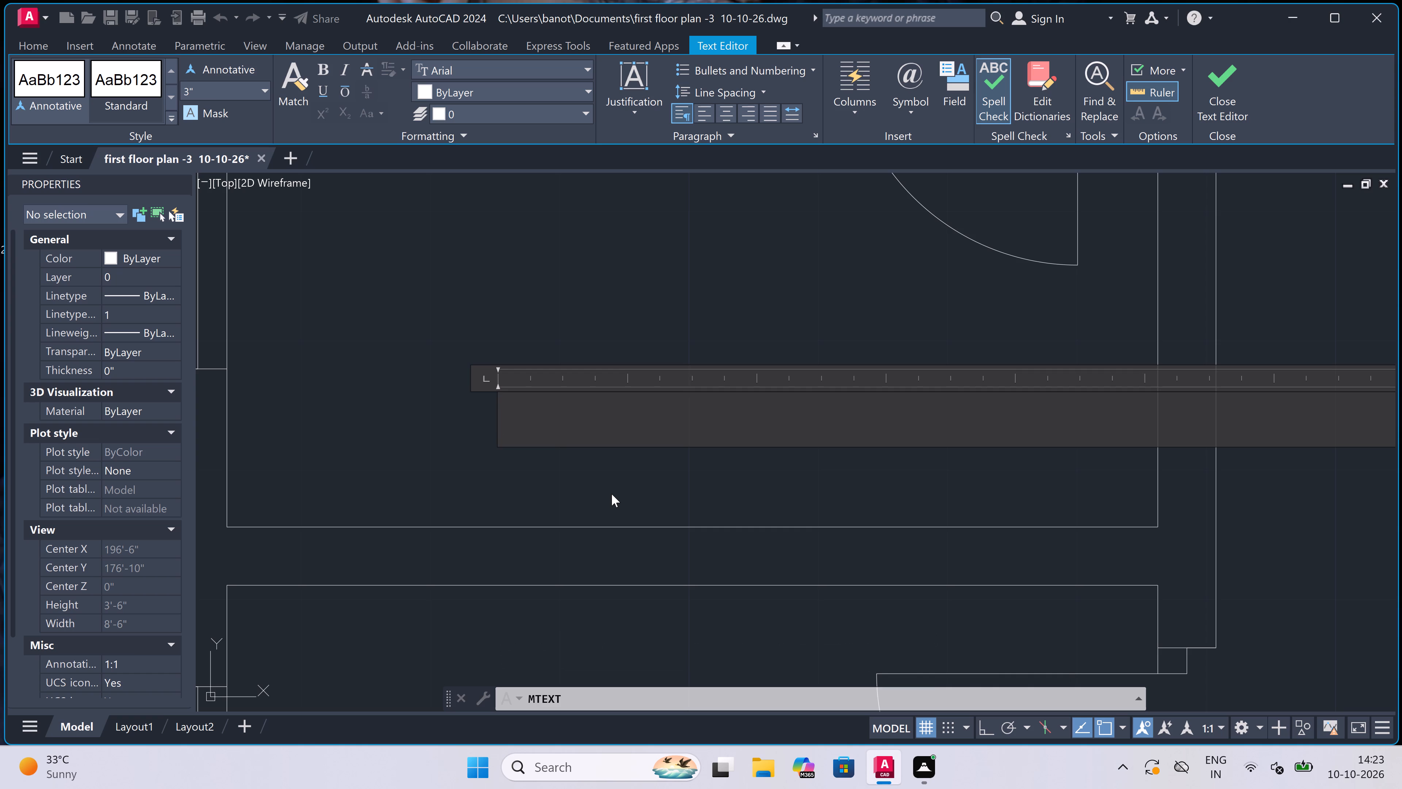
{"action": "scroll", "coordinate": [606, 472], "scroll_direction": "down", "scroll_amount": 5}
{"action": "scroll", "coordinate": [604, 467], "scroll_direction": "up", "scroll_amount": 4}
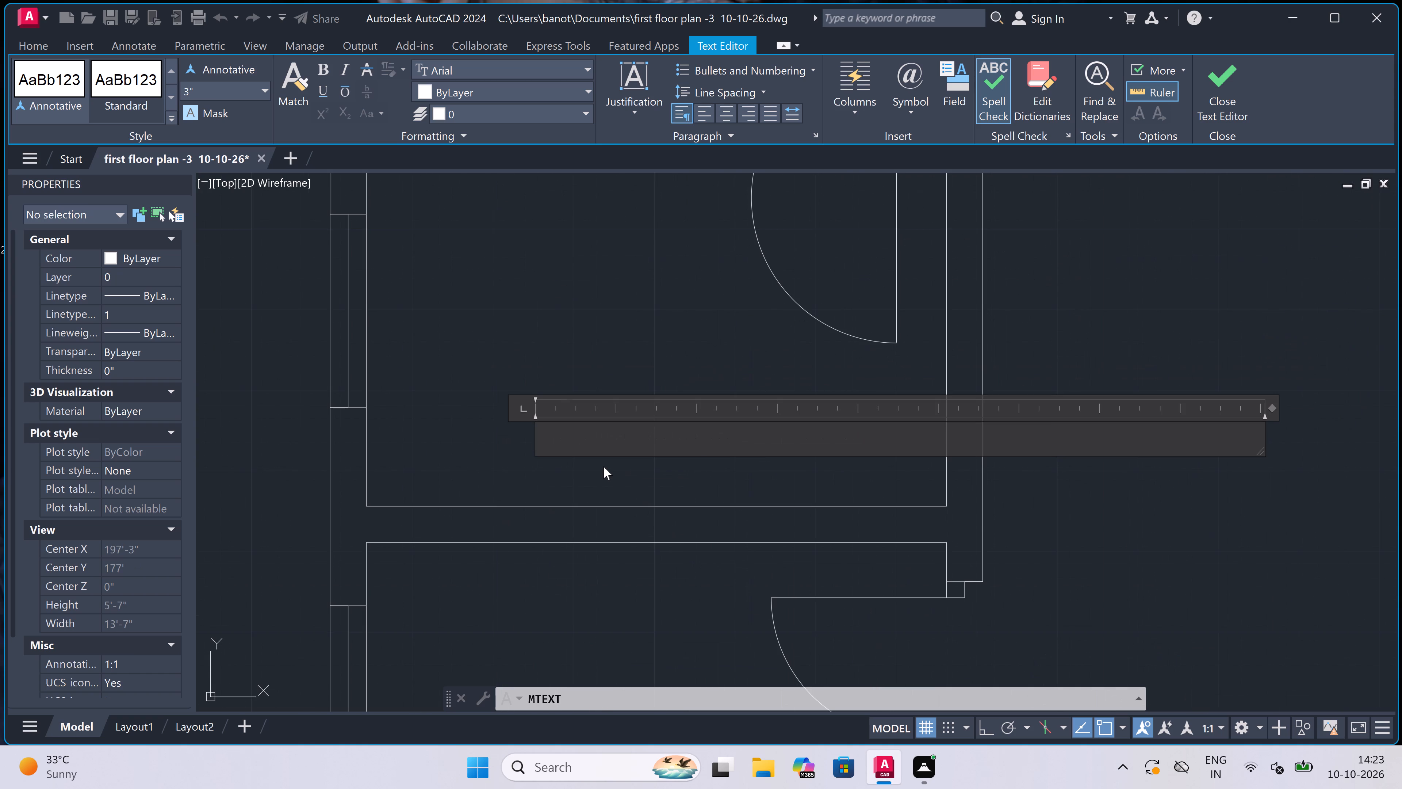
{"action": "type", "text": "TOILET"}
{"action": "key", "text": "Return"}
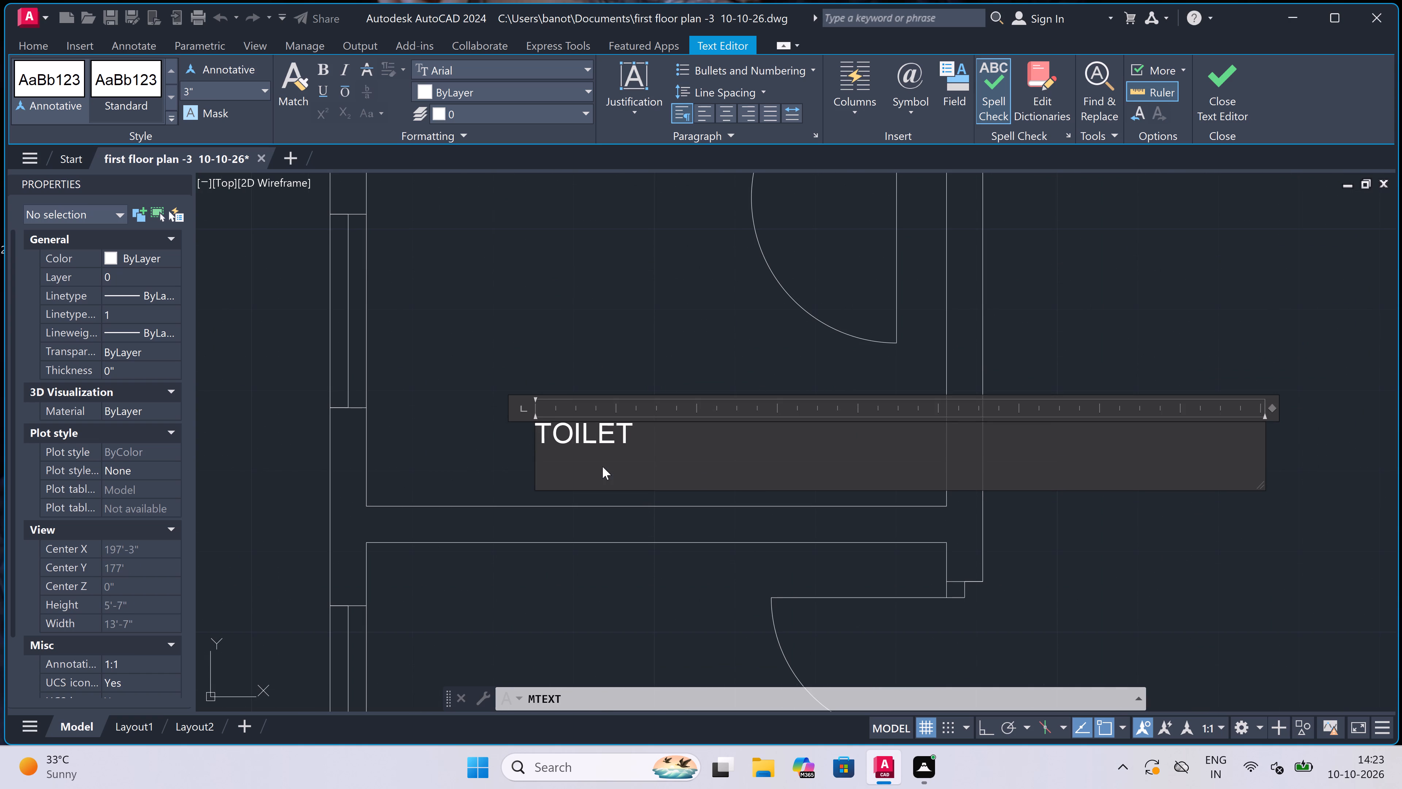
{"action": "type", "text": "6'0"}
{"action": "type", "text": "\"x"}
{"action": "type", "text": "3'"}
{"action": "key", "text": "6"}
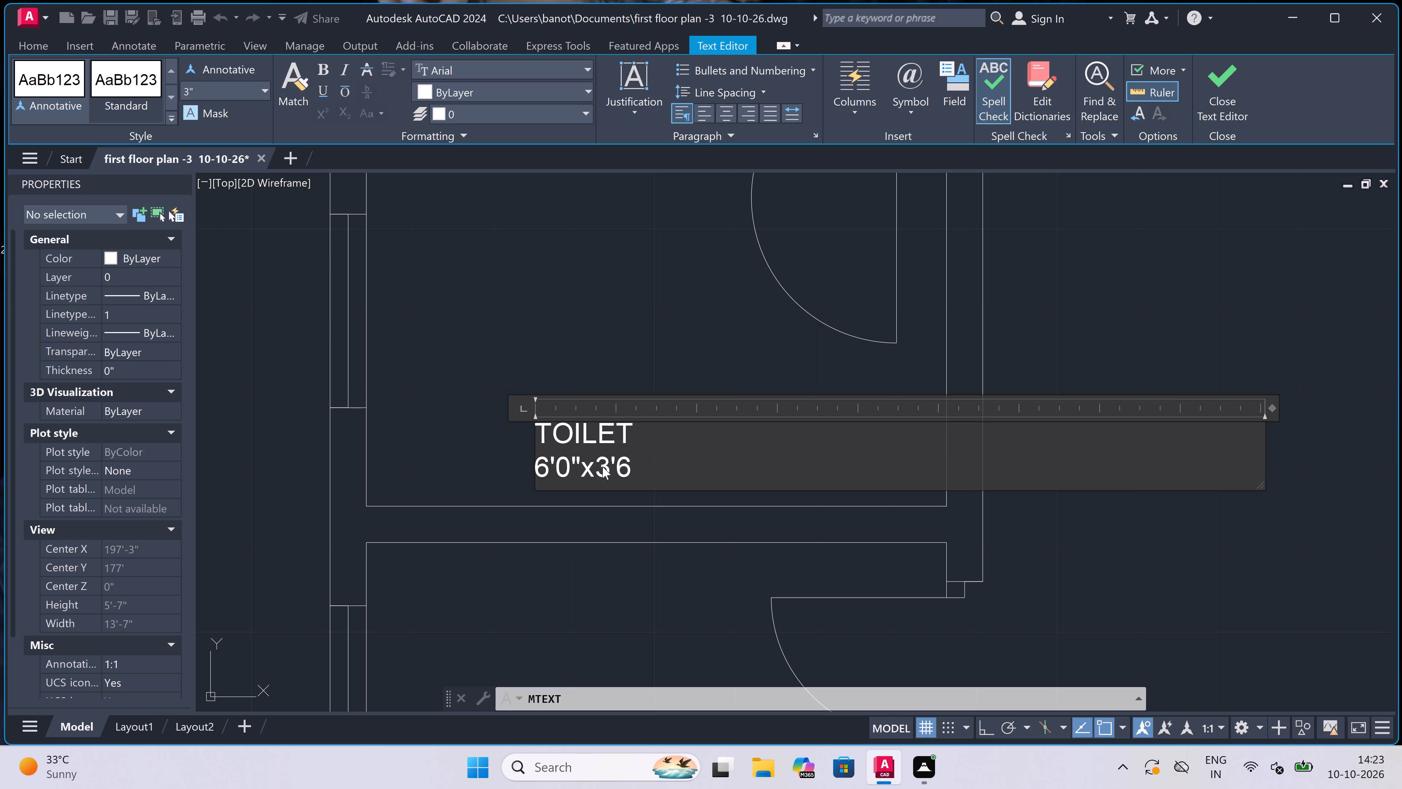
{"action": "key", "text": "shift+quotedbl"}
{"action": "left_click", "coordinate": [544, 283]}
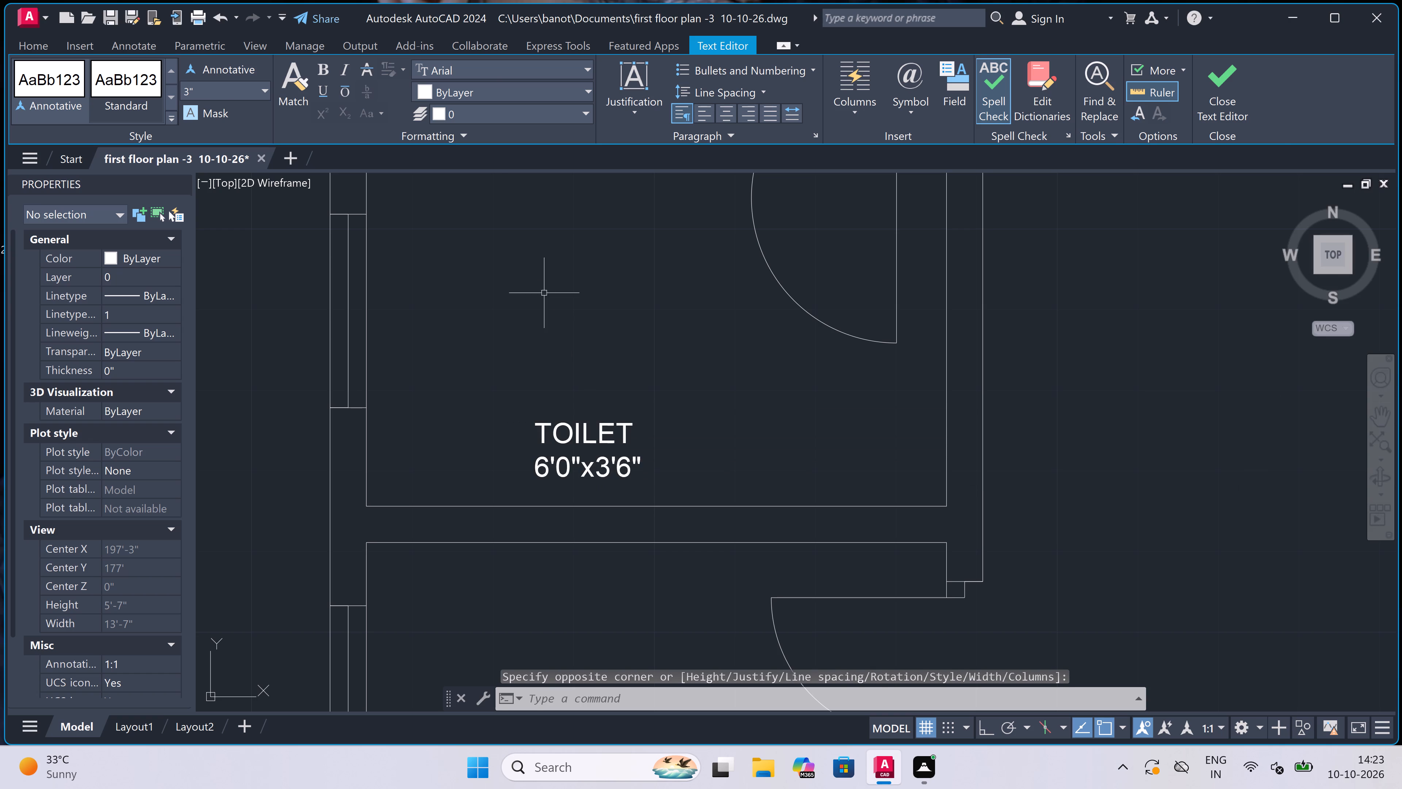
Add a two-line multiline text label reading TOILET and 6'0"x3'6" in the second toilet, directly below the one just labelled.
{"action": "scroll", "coordinate": [545, 299], "scroll_direction": "down", "scroll_amount": 3}
{"action": "scroll", "coordinate": [550, 354], "scroll_direction": "up", "scroll_amount": 2}
{"action": "key", "text": "space"}
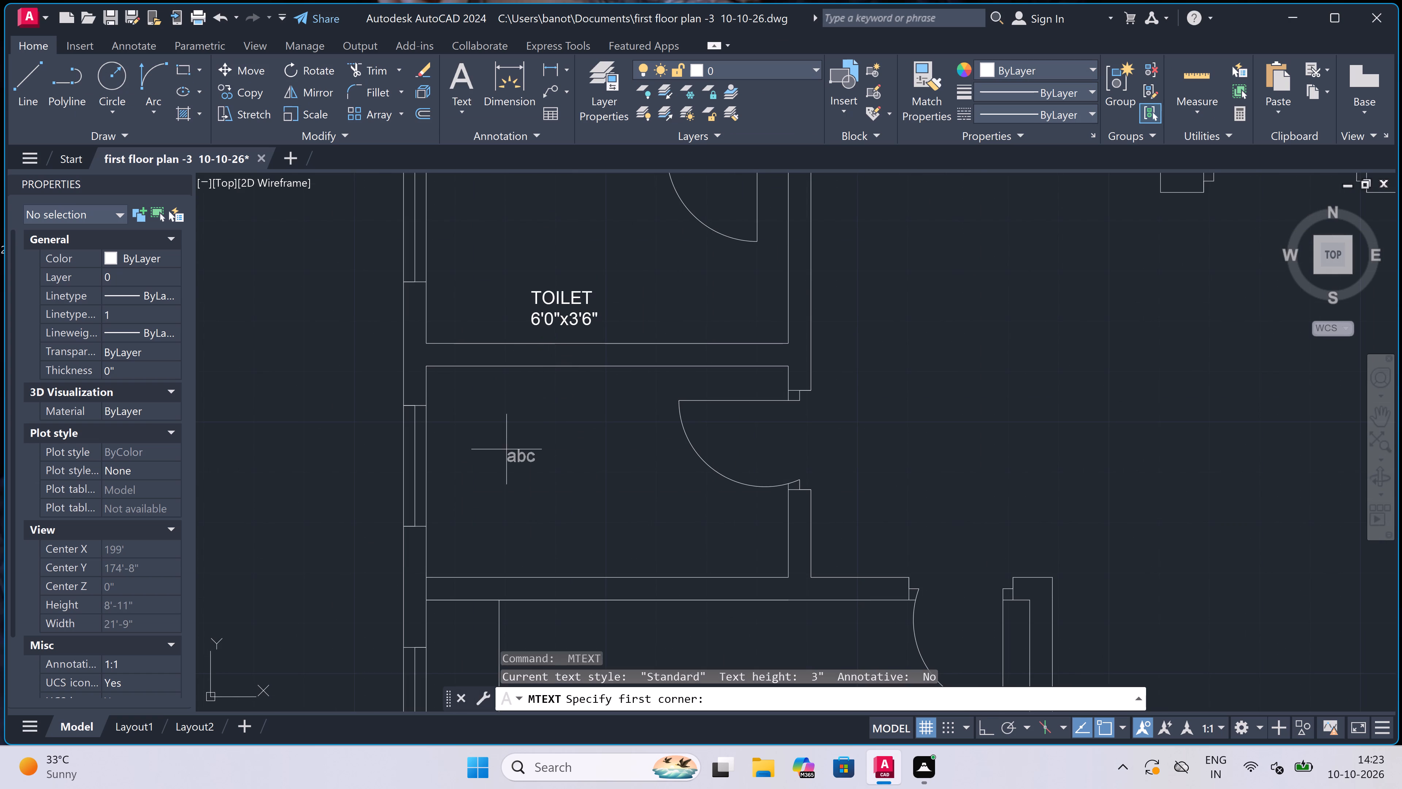
{"action": "left_click", "coordinate": [556, 407]}
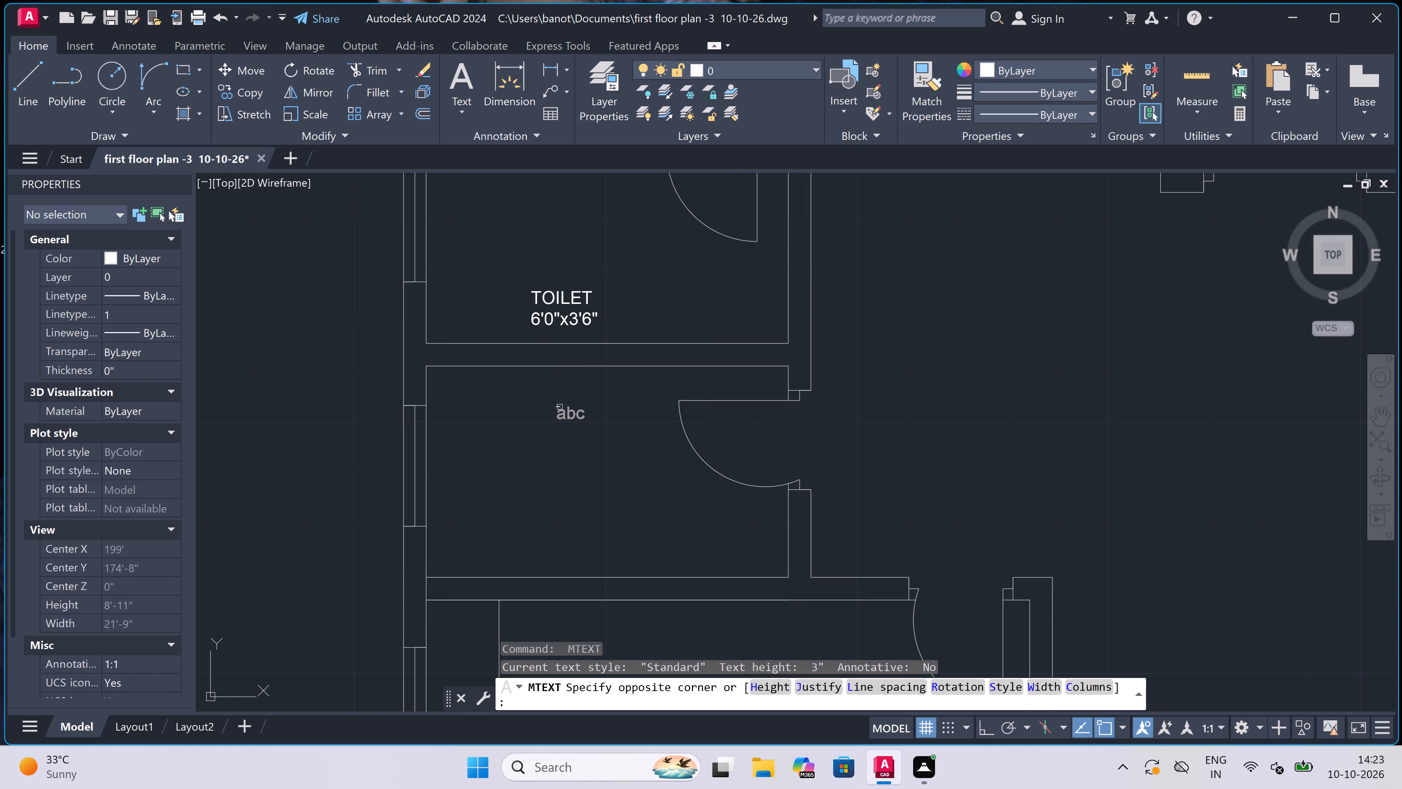
{"action": "double_click", "coordinate": [945, 421]}
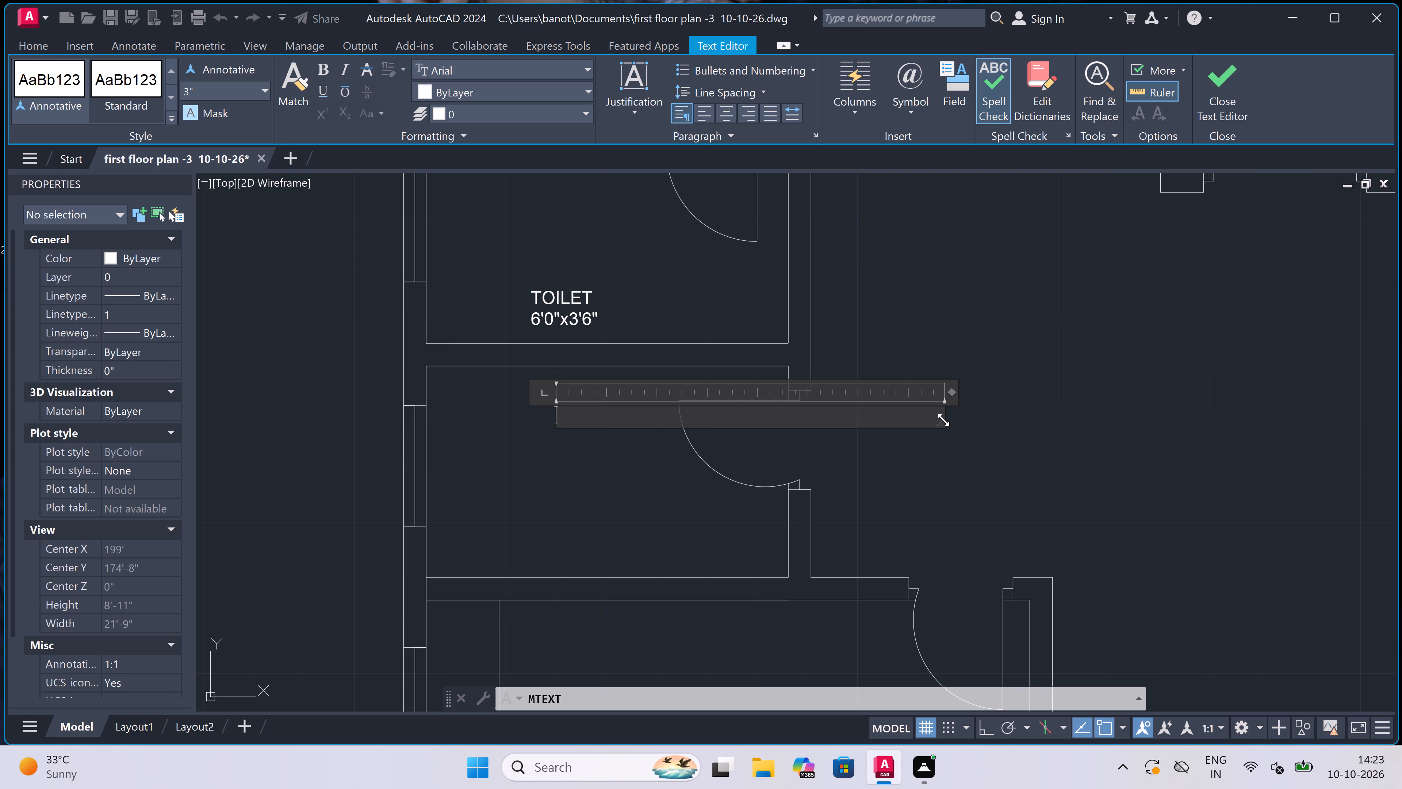
{"action": "type", "text": "TOILET"}
{"action": "key", "text": "Return"}
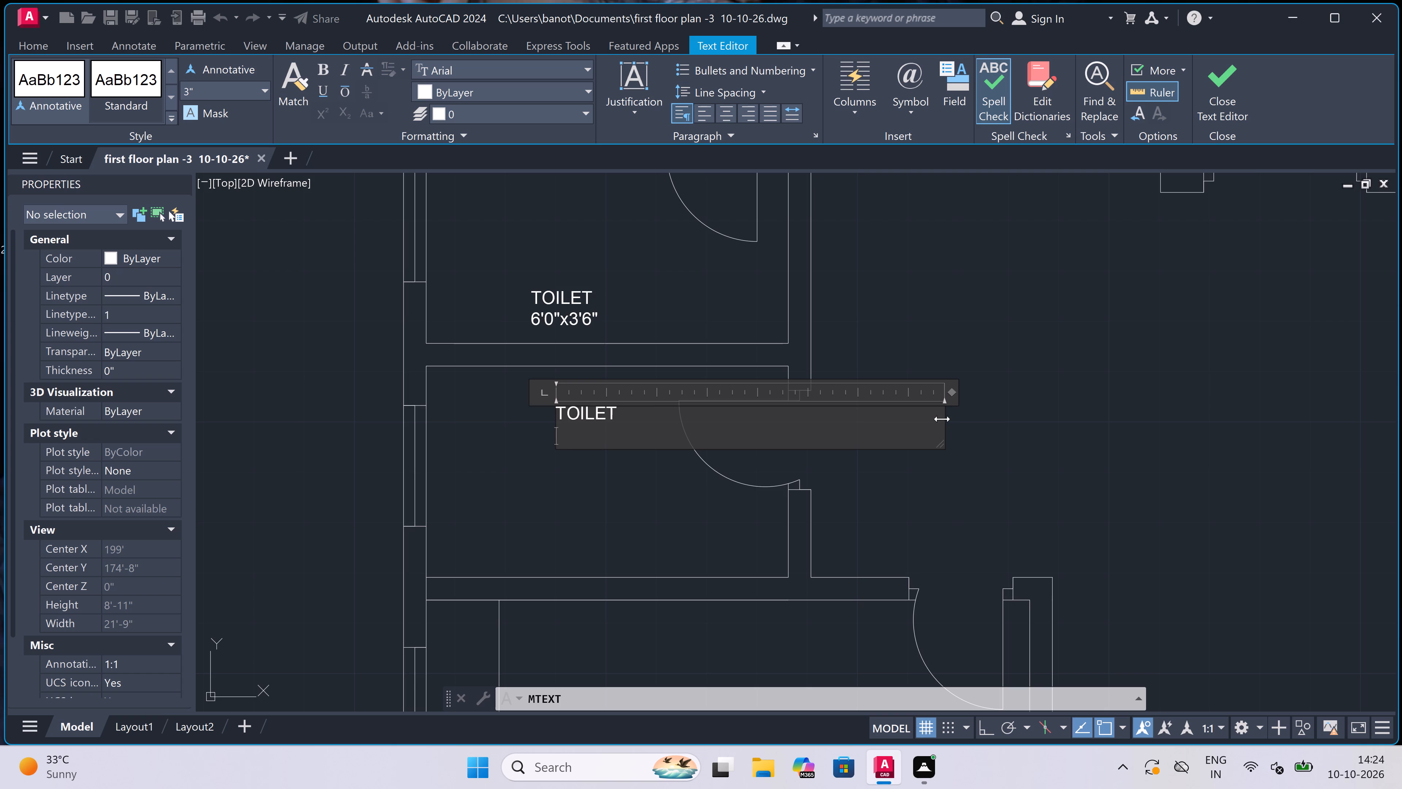
{"action": "type", "text": "6'0"}
{"action": "type", "text": "\"x"}
{"action": "type", "text": "3'6"}
{"action": "key", "text": "shift+quotedbl"}
{"action": "double_click", "coordinate": [640, 513]}
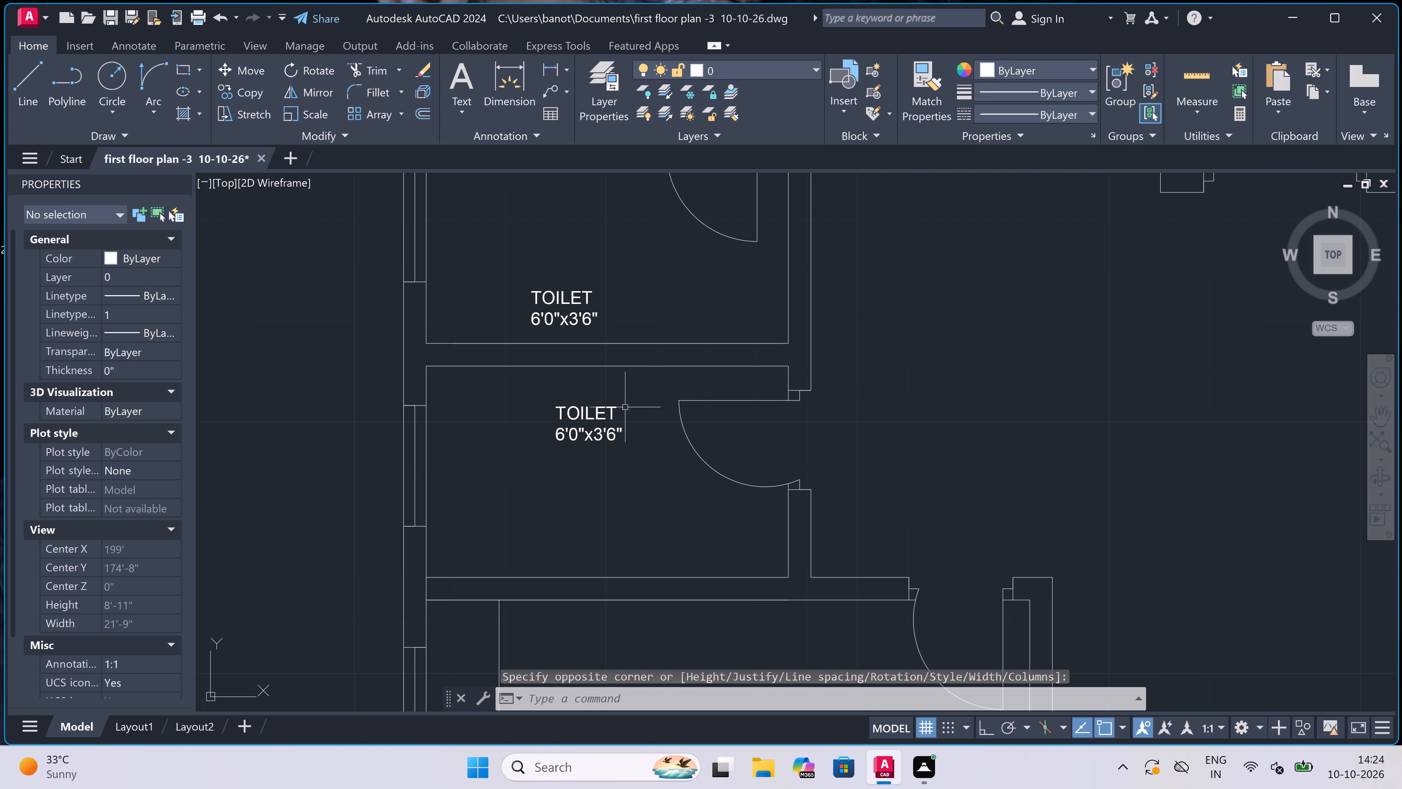
Add a two-line multiline text label reading KITCHEN and 10'0"x5'0" in the upper-left unit's kitchen, below the two toilets.
{"action": "scroll", "coordinate": [623, 390], "scroll_direction": "down", "scroll_amount": 4}
{"action": "scroll", "coordinate": [625, 428], "scroll_direction": "up", "scroll_amount": 3}
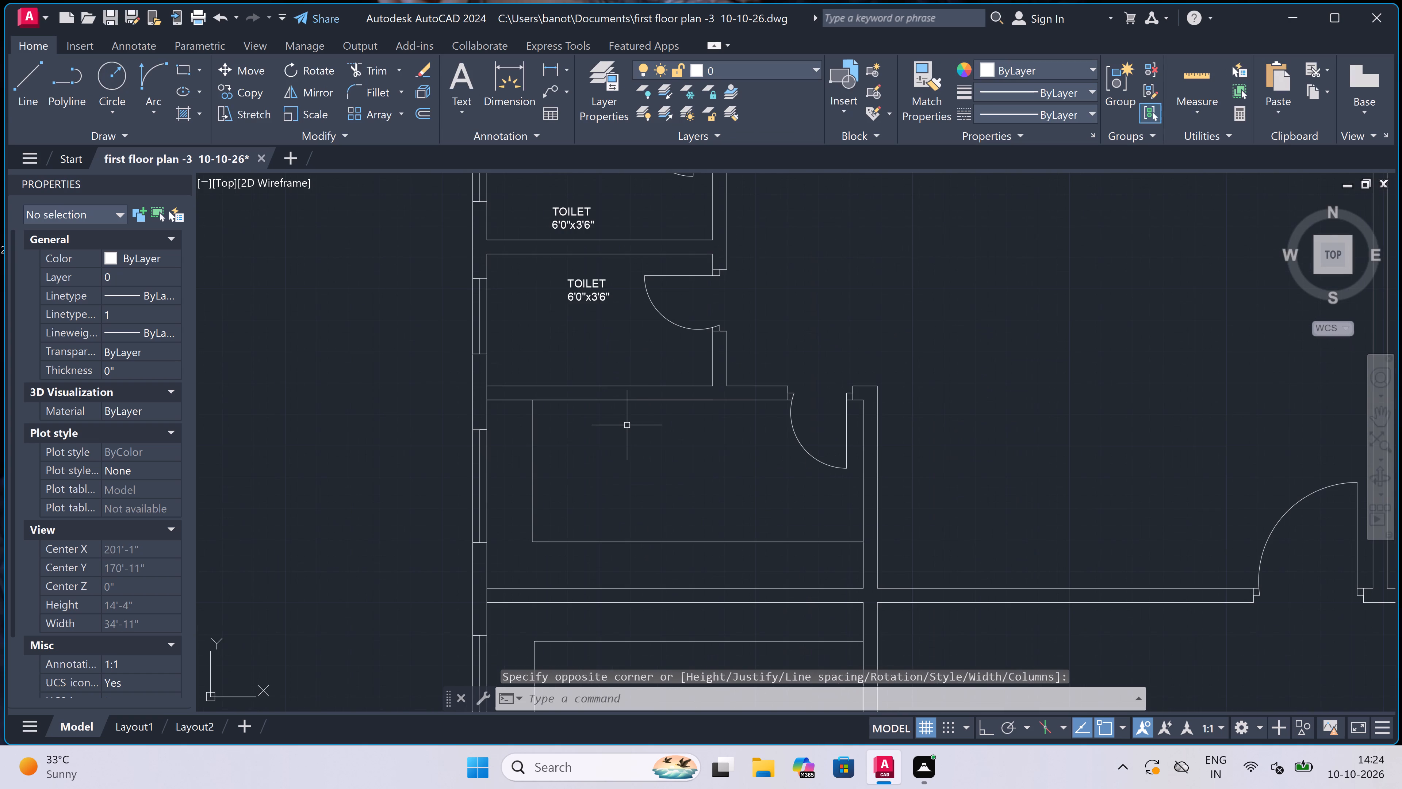
{"action": "key", "text": "space"}
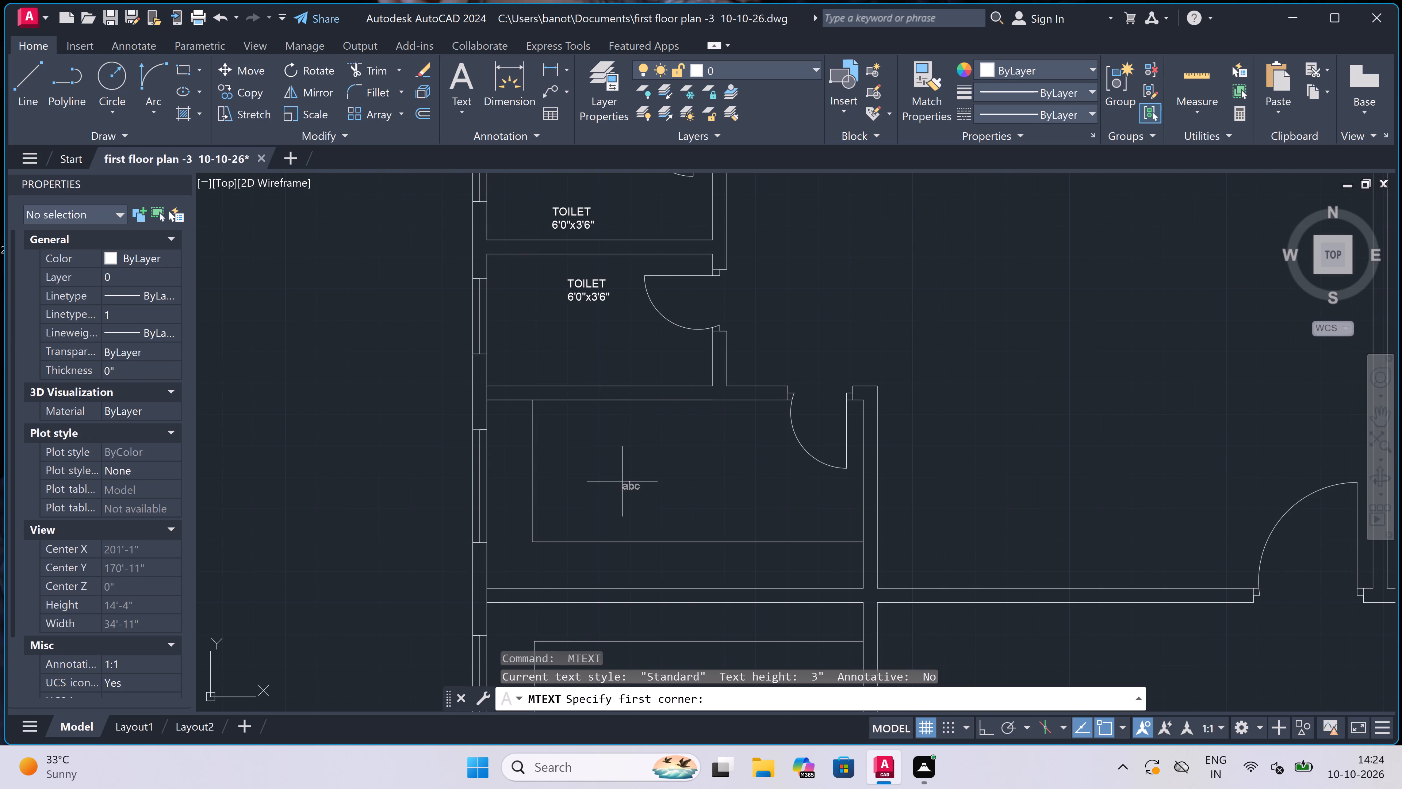
{"action": "left_click", "coordinate": [601, 458]}
{"action": "left_click", "coordinate": [1078, 468]}
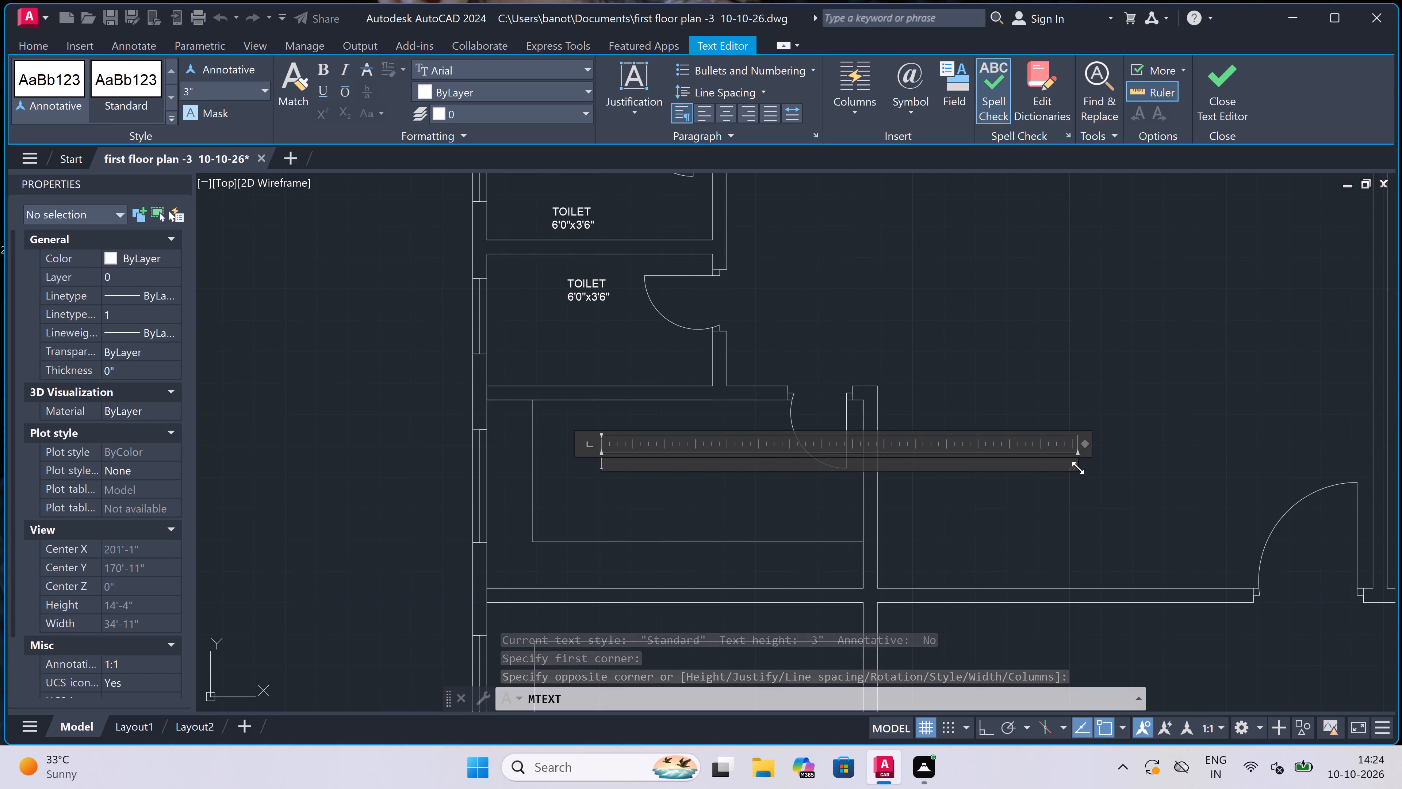
{"action": "type", "text": "KITCHE"}
{"action": "key", "text": "n"}
{"action": "key", "text": "Return"}
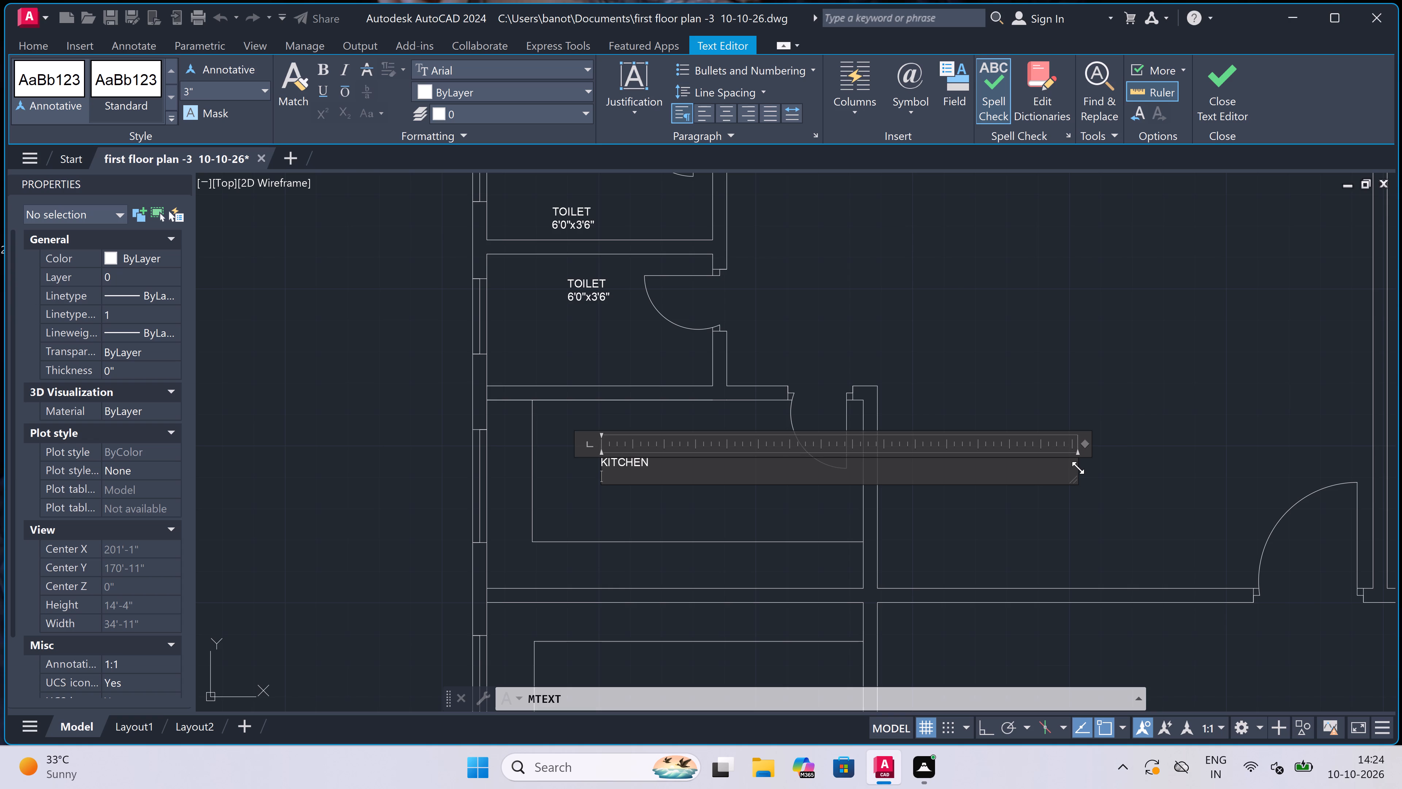
{"action": "type", "text": "10'0"}
{"action": "key", "text": "shift+quotedbl"}
{"action": "key", "text": "x"}
{"action": "key", "text": "3"}
{"action": "key", "text": "BackSpace"}
{"action": "type", "text": "5'0\""}
{"action": "double_click", "coordinate": [639, 501]}
{"action": "scroll", "coordinate": [638, 330], "scroll_direction": "down", "scroll_amount": 4}
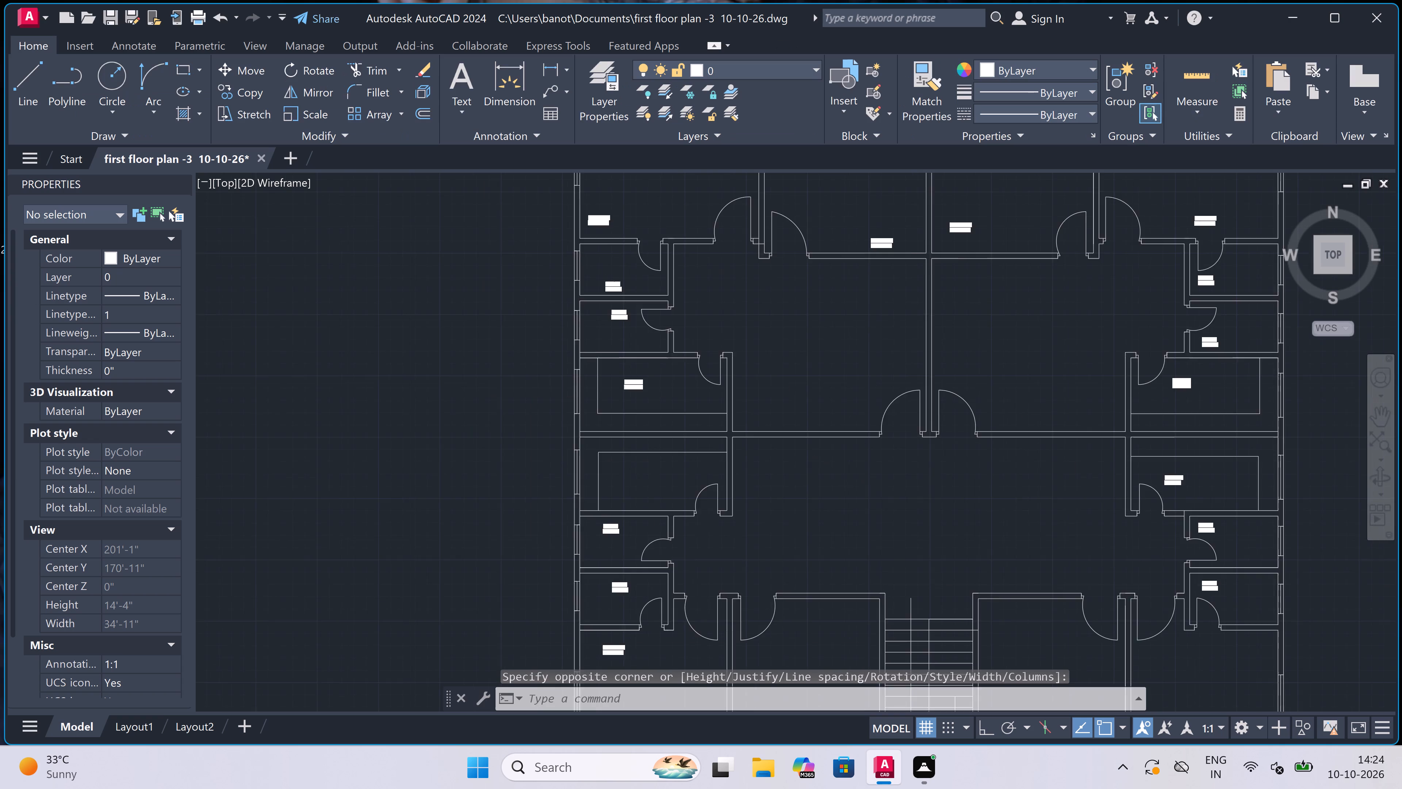
Add a two-line multiline text label reading KITCHEN and 10'0"x5'0" in the lower-left unit's kitchen, directly below the upper-left kitchen.
{"action": "scroll", "coordinate": [627, 405], "scroll_direction": "up", "scroll_amount": 4}
{"action": "scroll", "coordinate": [649, 434], "scroll_direction": "down", "scroll_amount": 4}
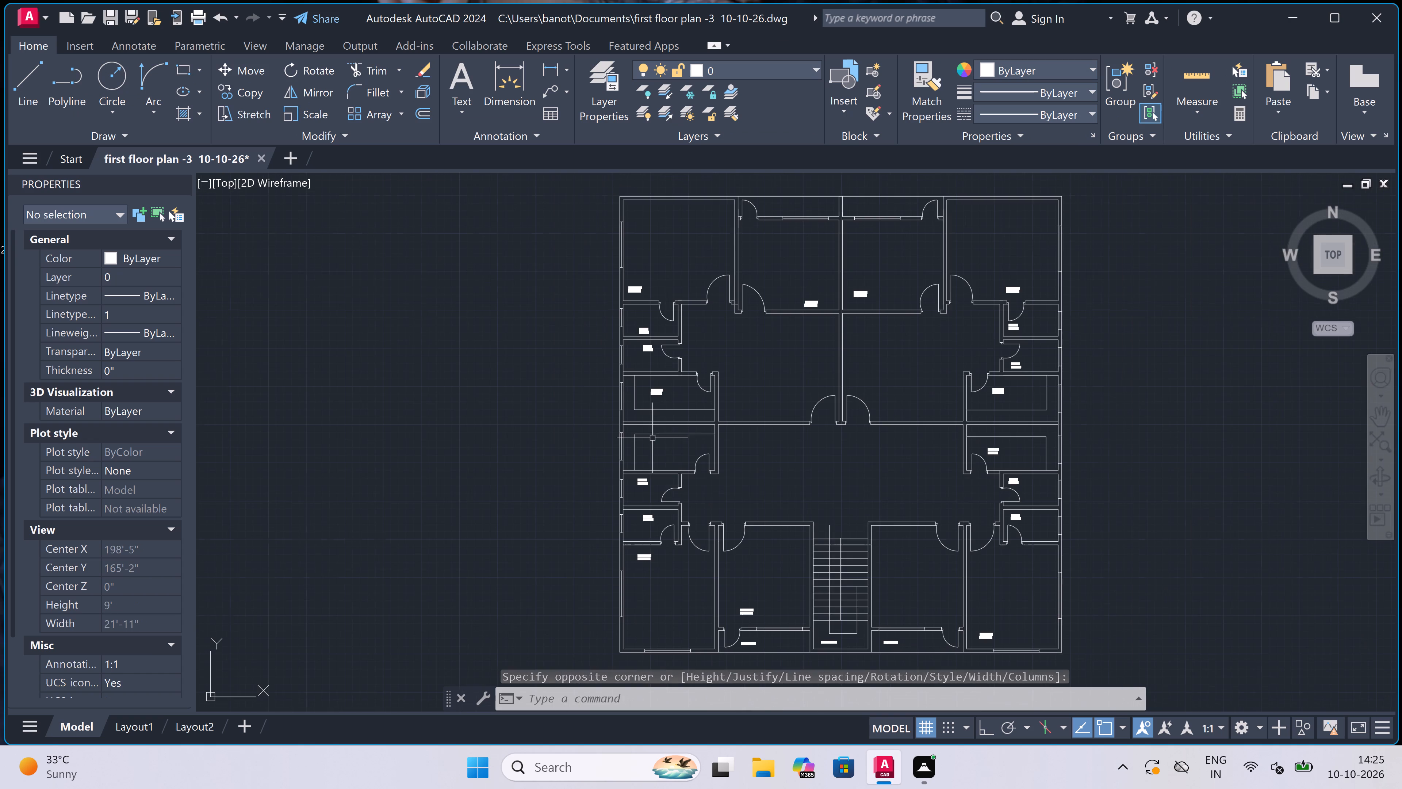
{"action": "scroll", "coordinate": [675, 465], "scroll_direction": "up", "scroll_amount": 3}
{"action": "scroll", "coordinate": [650, 432], "scroll_direction": "up", "scroll_amount": 1}
{"action": "key", "text": "space"}
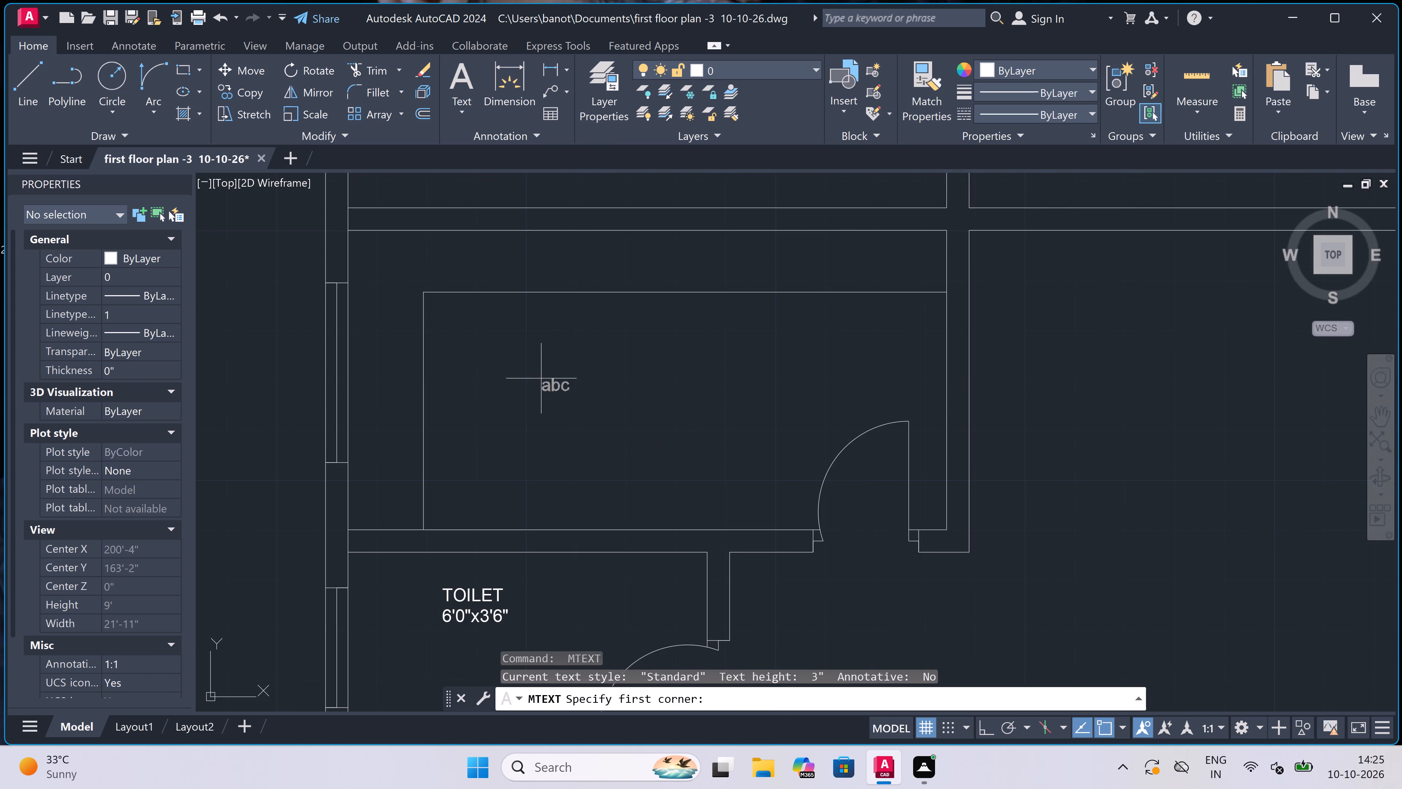
{"action": "left_click", "coordinate": [532, 383]}
{"action": "left_click", "coordinate": [1133, 403]}
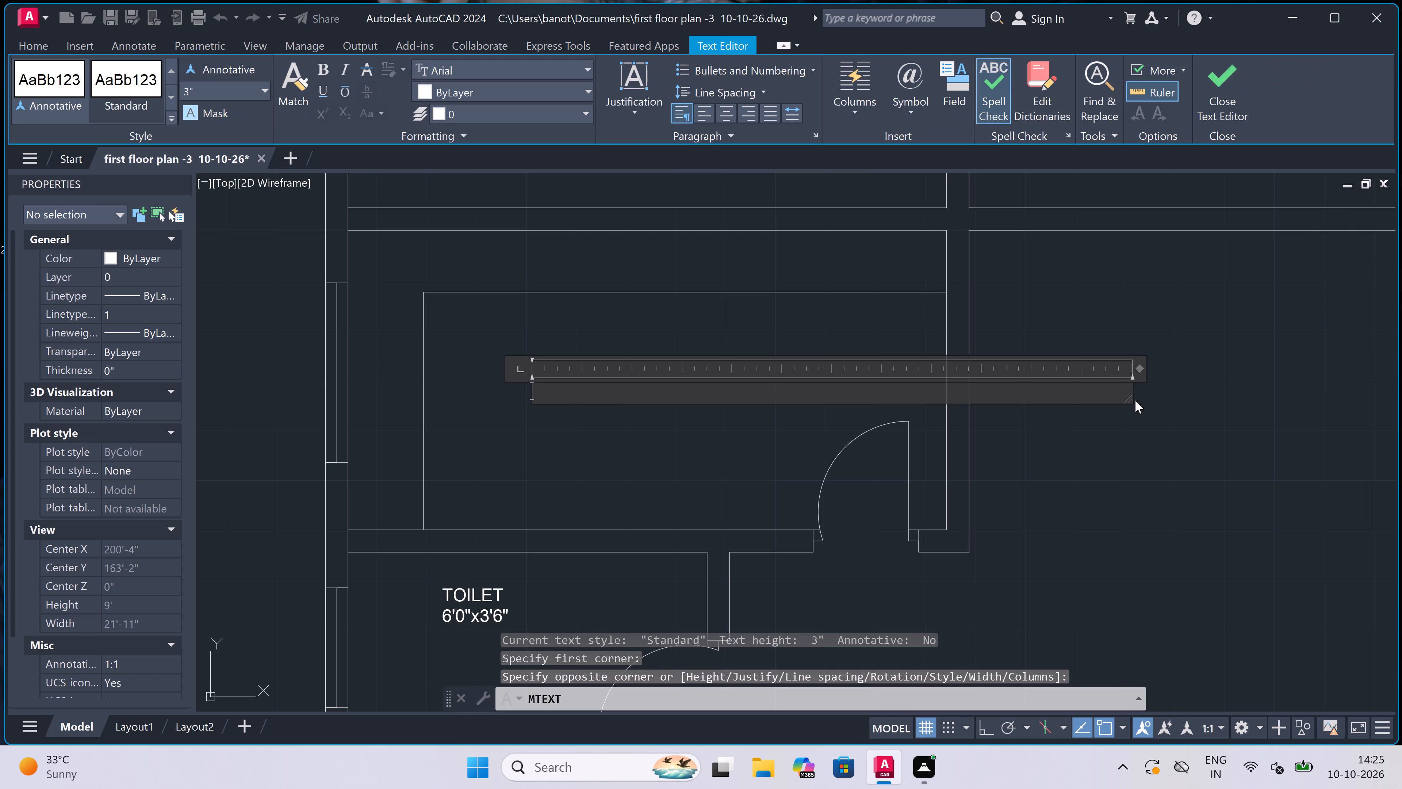
{"action": "type", "text": "KITCHEN"}
{"action": "key", "text": "Return"}
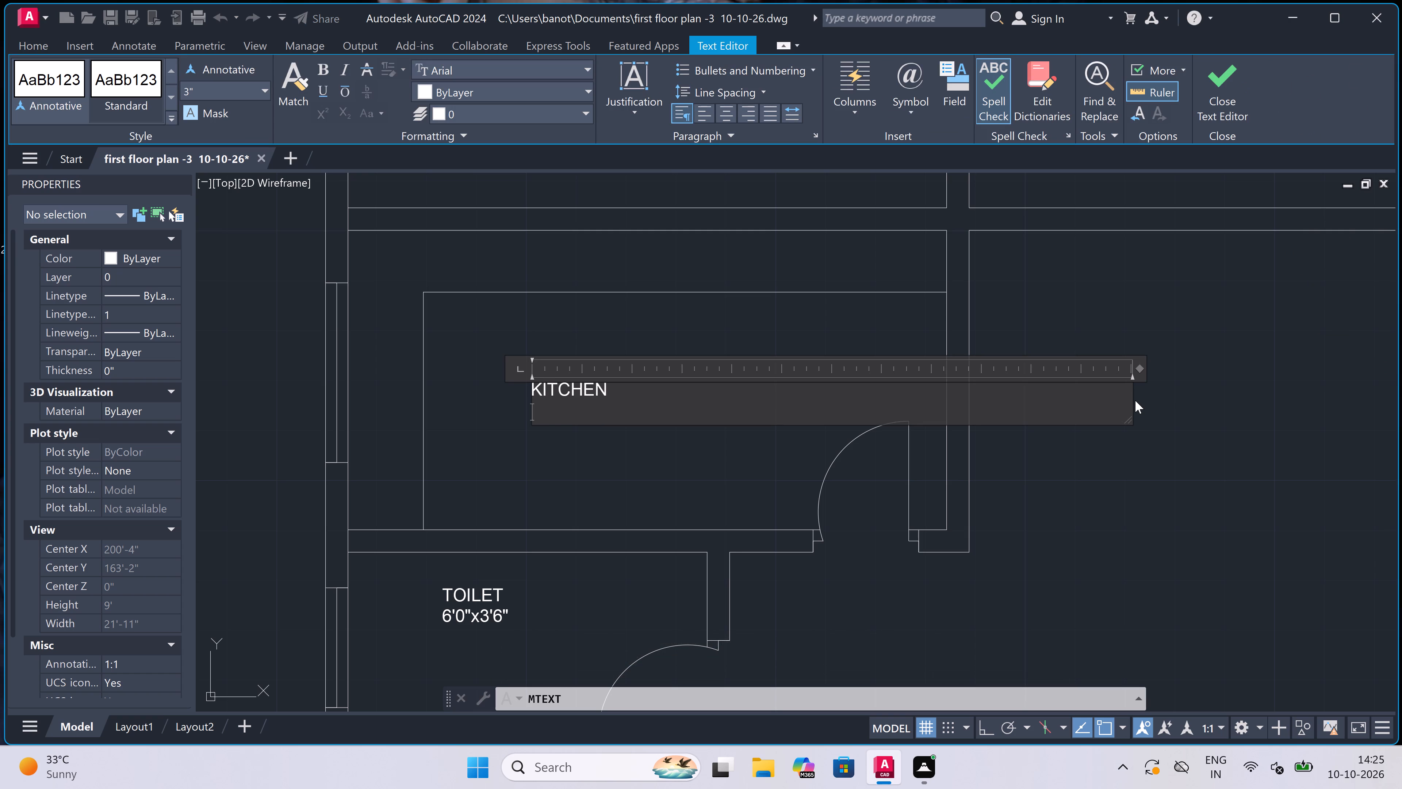
{"action": "type", "text": "10"}
{"action": "scroll", "coordinate": [1134, 408], "scroll_direction": "down", "scroll_amount": 2}
{"action": "scroll", "coordinate": [494, 483], "scroll_direction": "down", "scroll_amount": 2}
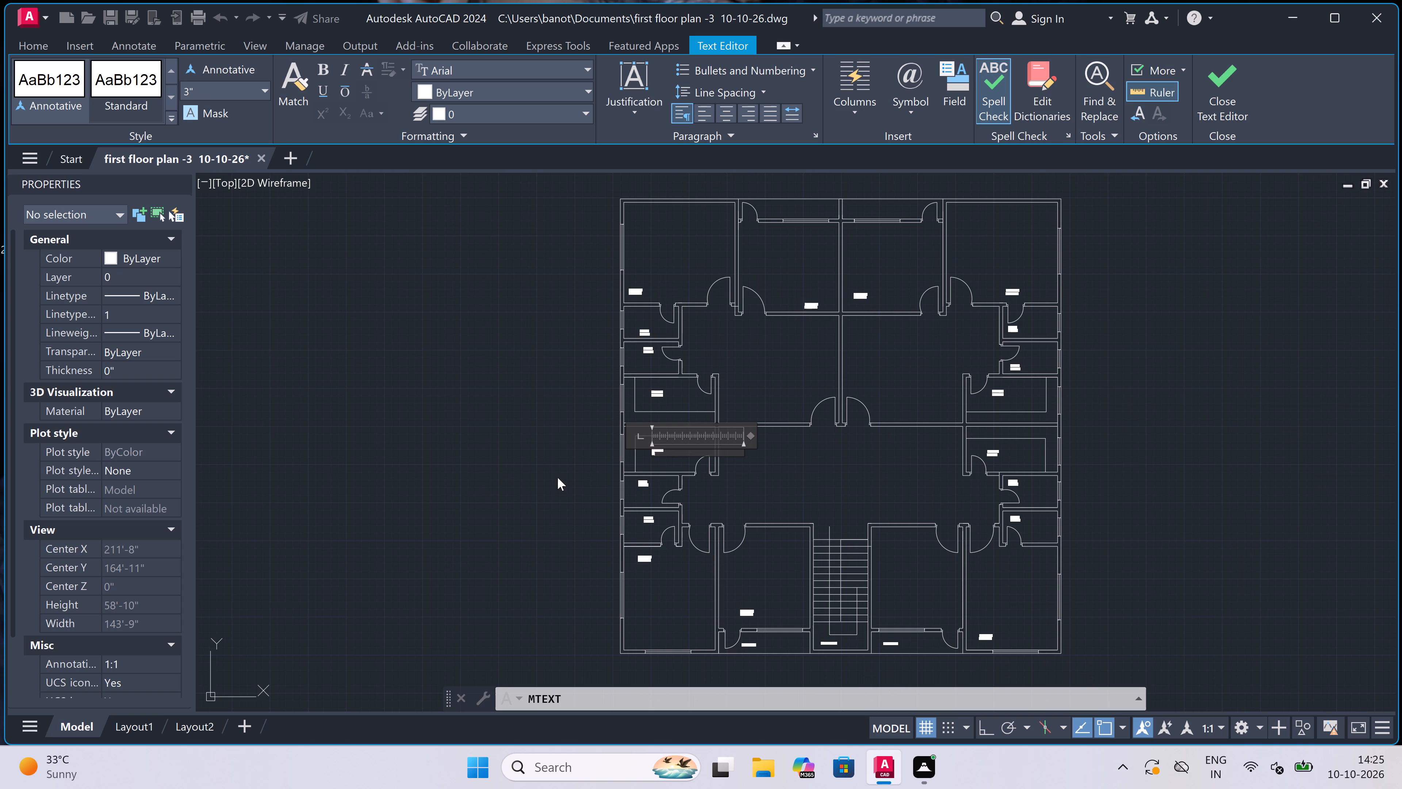
{"action": "scroll", "coordinate": [668, 456], "scroll_direction": "up", "scroll_amount": 4}
{"action": "scroll", "coordinate": [600, 439], "scroll_direction": "up", "scroll_amount": 2}
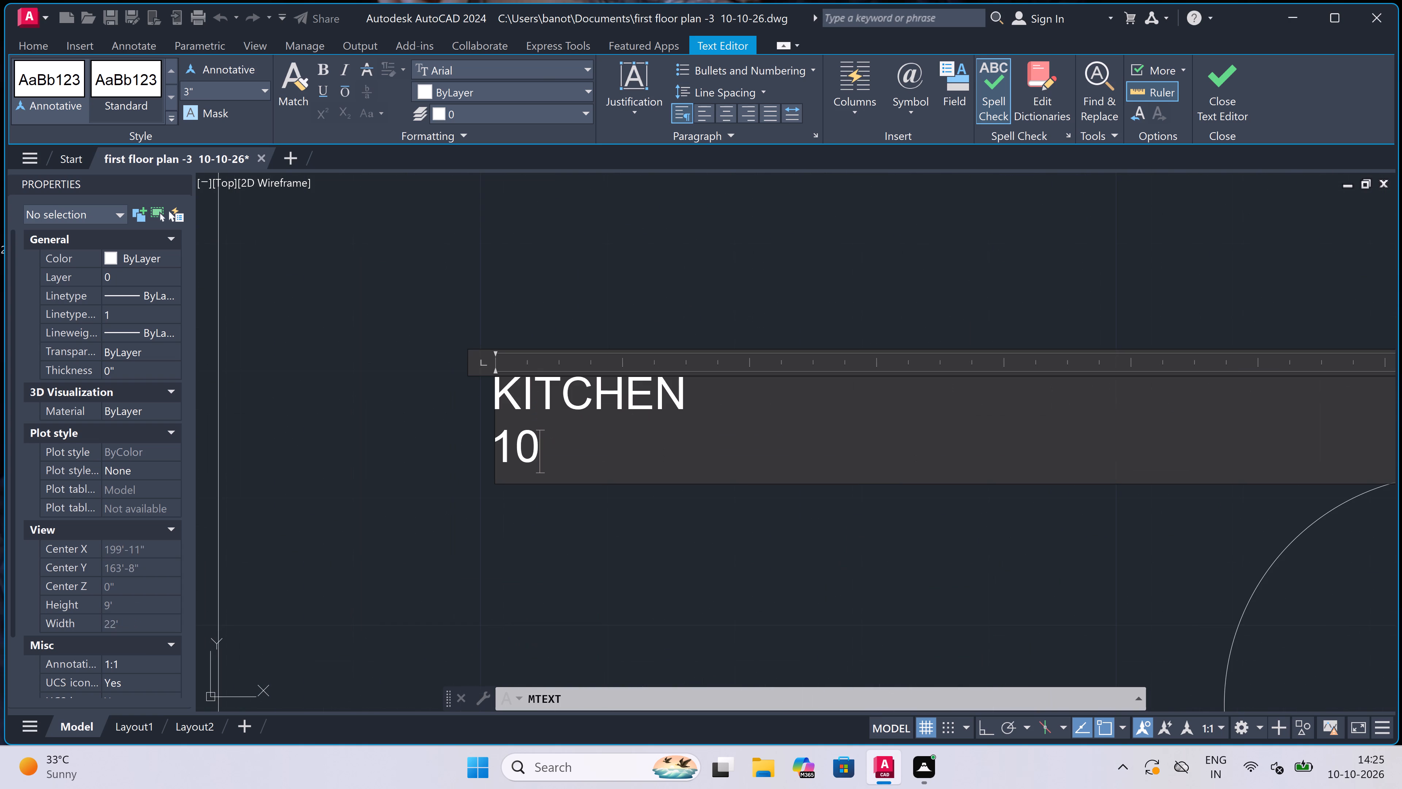
{"action": "type", "text": "'0"}
{"action": "type", "text": "\"x5'0\""}
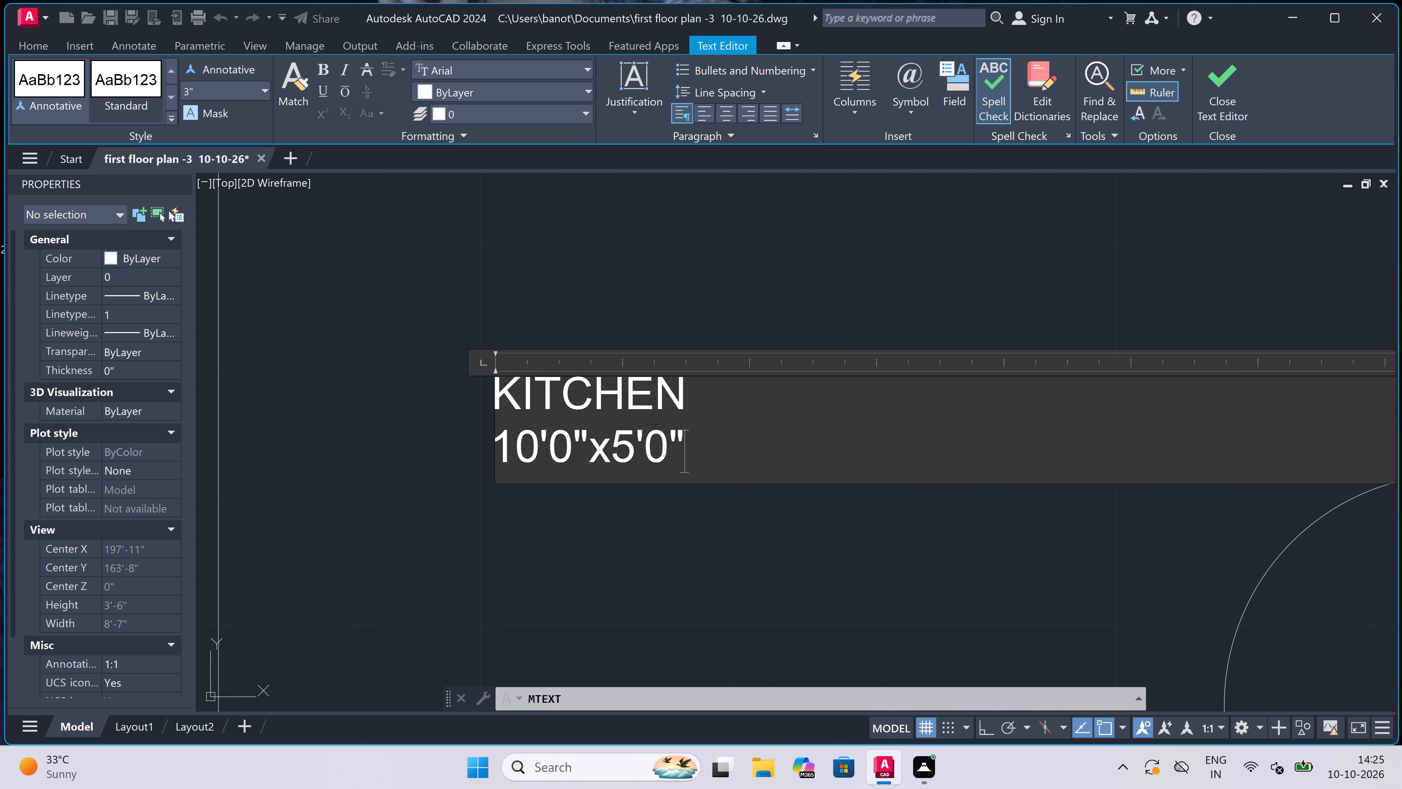
{"action": "scroll", "coordinate": [513, 460], "scroll_direction": "down", "scroll_amount": 3}
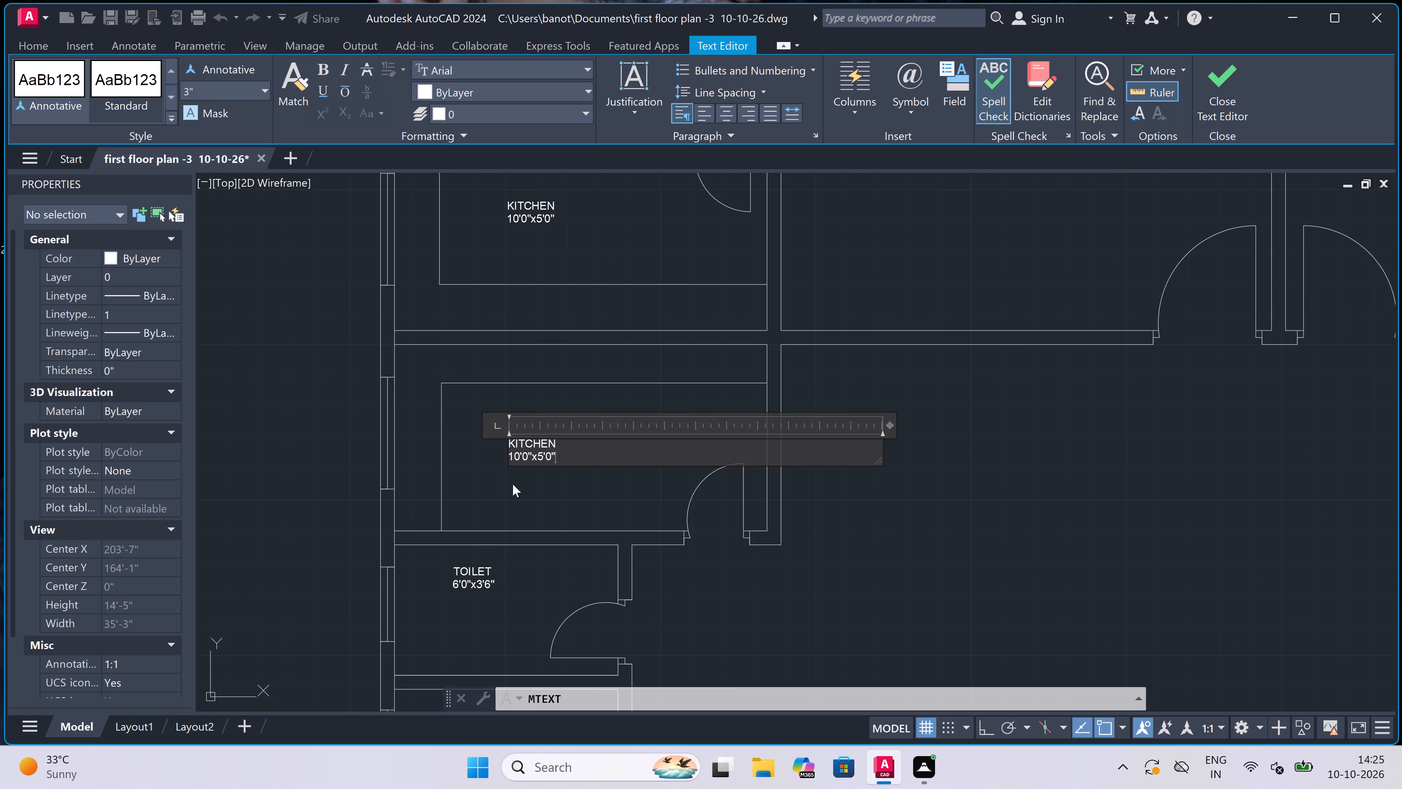
{"action": "double_click", "coordinate": [513, 484]}
{"action": "scroll", "coordinate": [521, 442], "scroll_direction": "down", "scroll_amount": 5}
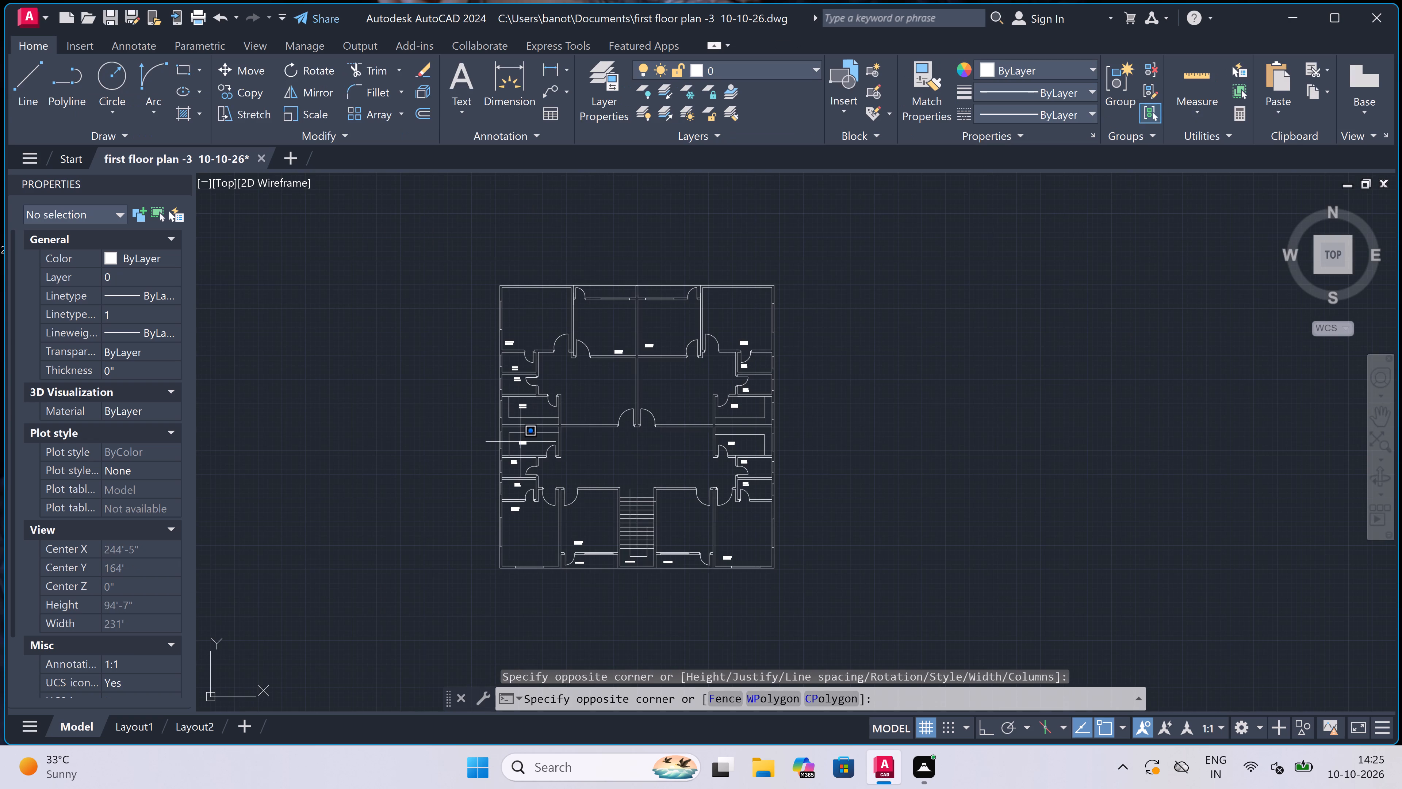
{"action": "key", "text": "Escape"}
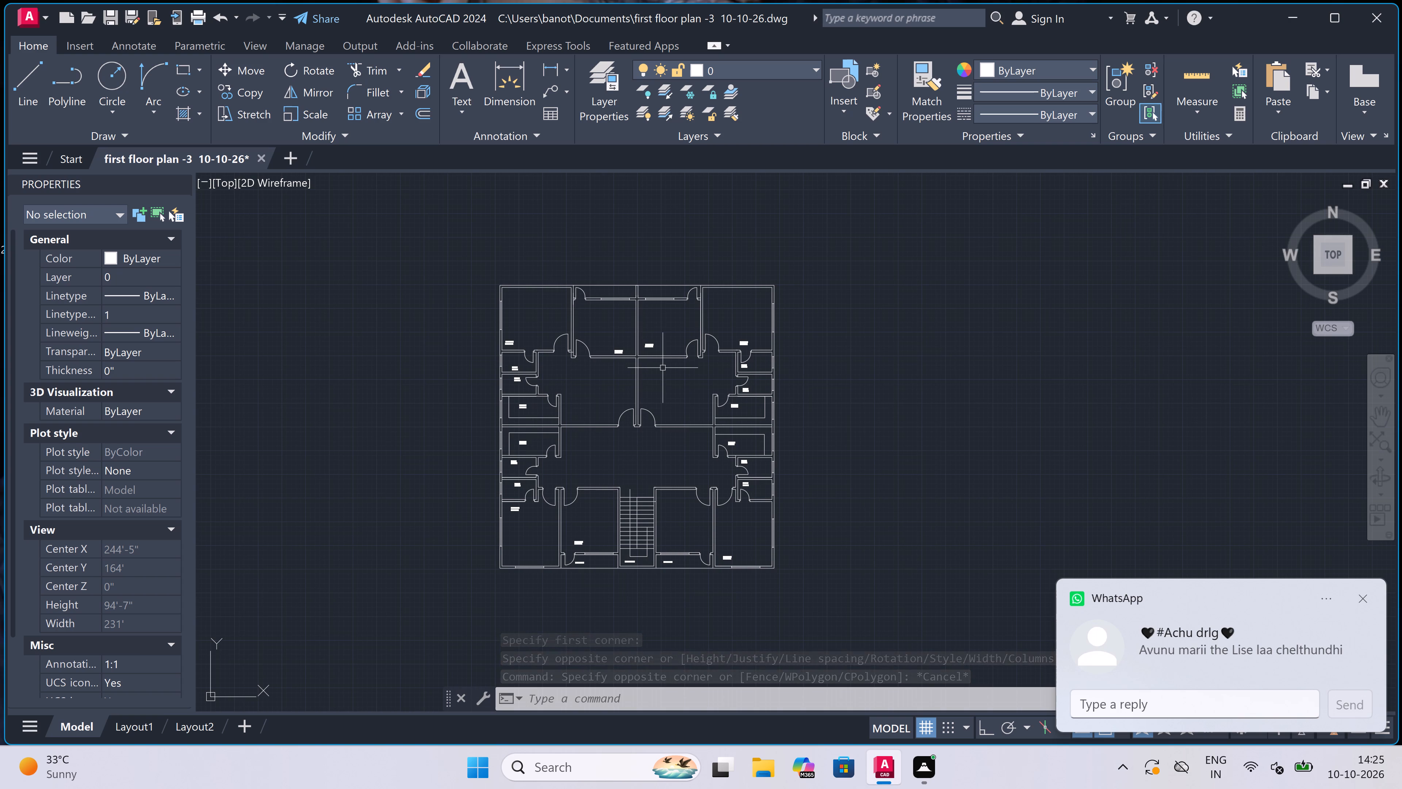
Add a two-line multiline text label reading LIVING and 13'8"x11'0" in the upper-left unit's living room, below the 11'0"x11'0" bedroom.
{"action": "scroll", "coordinate": [682, 370], "scroll_direction": "up", "scroll_amount": 1}
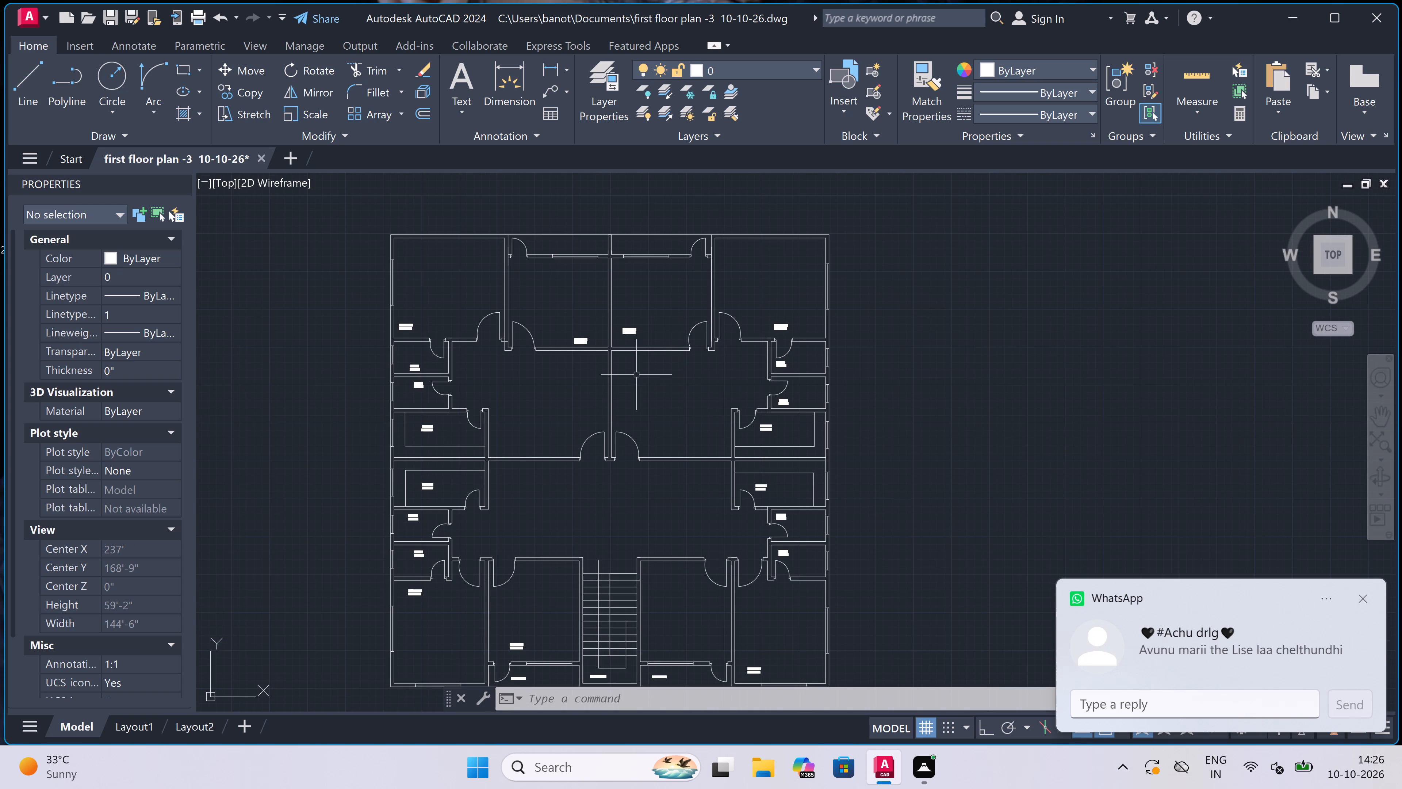
{"action": "scroll", "coordinate": [563, 390], "scroll_direction": "up", "scroll_amount": 3}
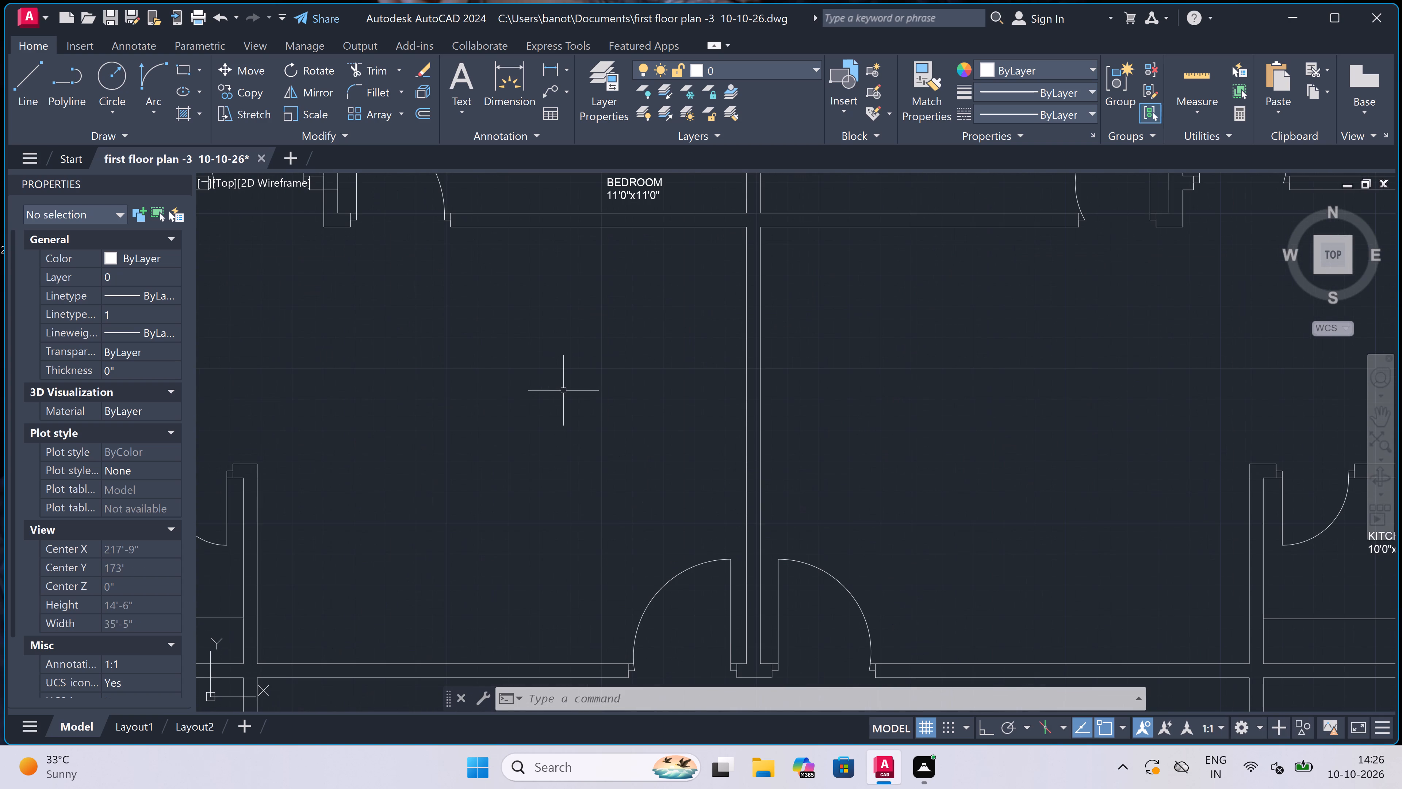
{"action": "key", "text": "space"}
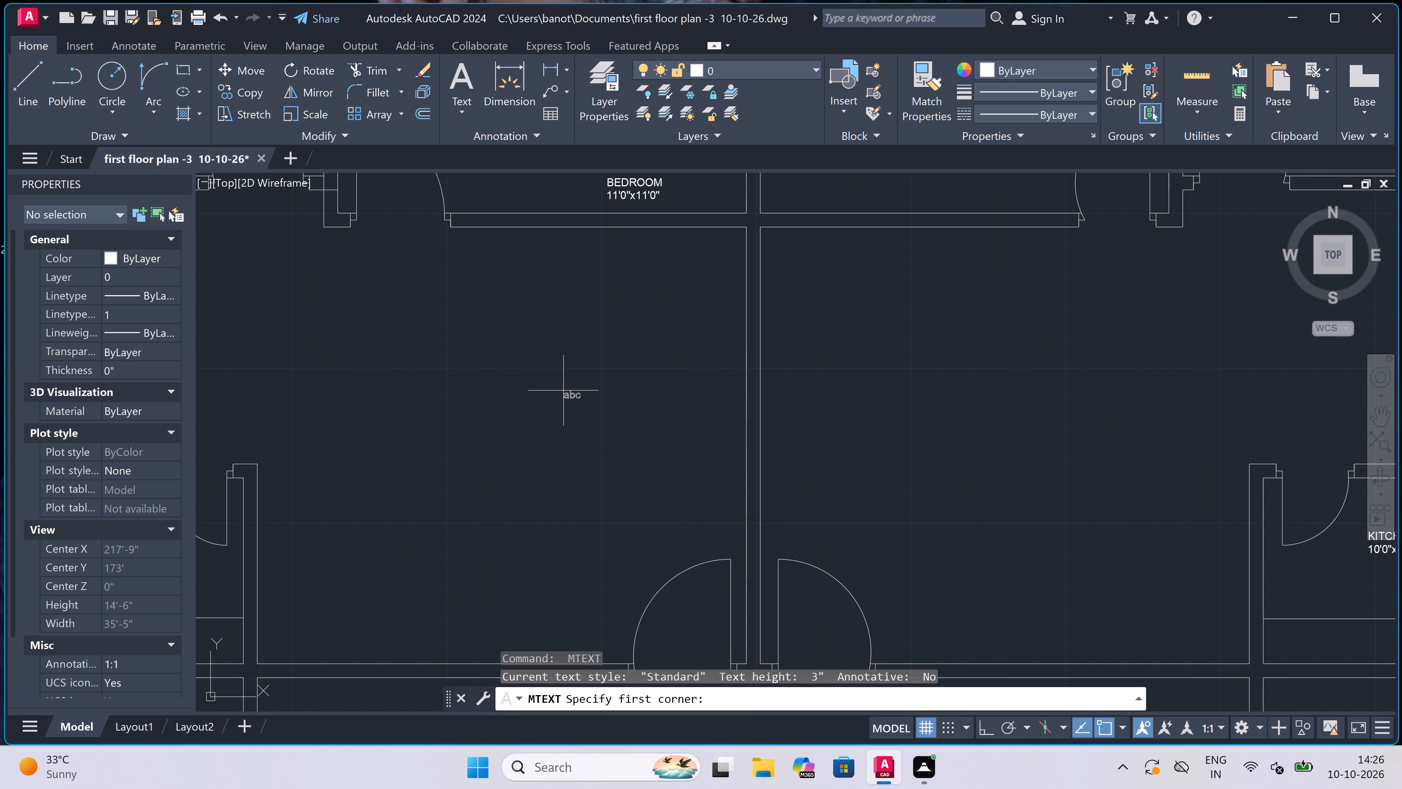
{"action": "left_click", "coordinate": [411, 444]}
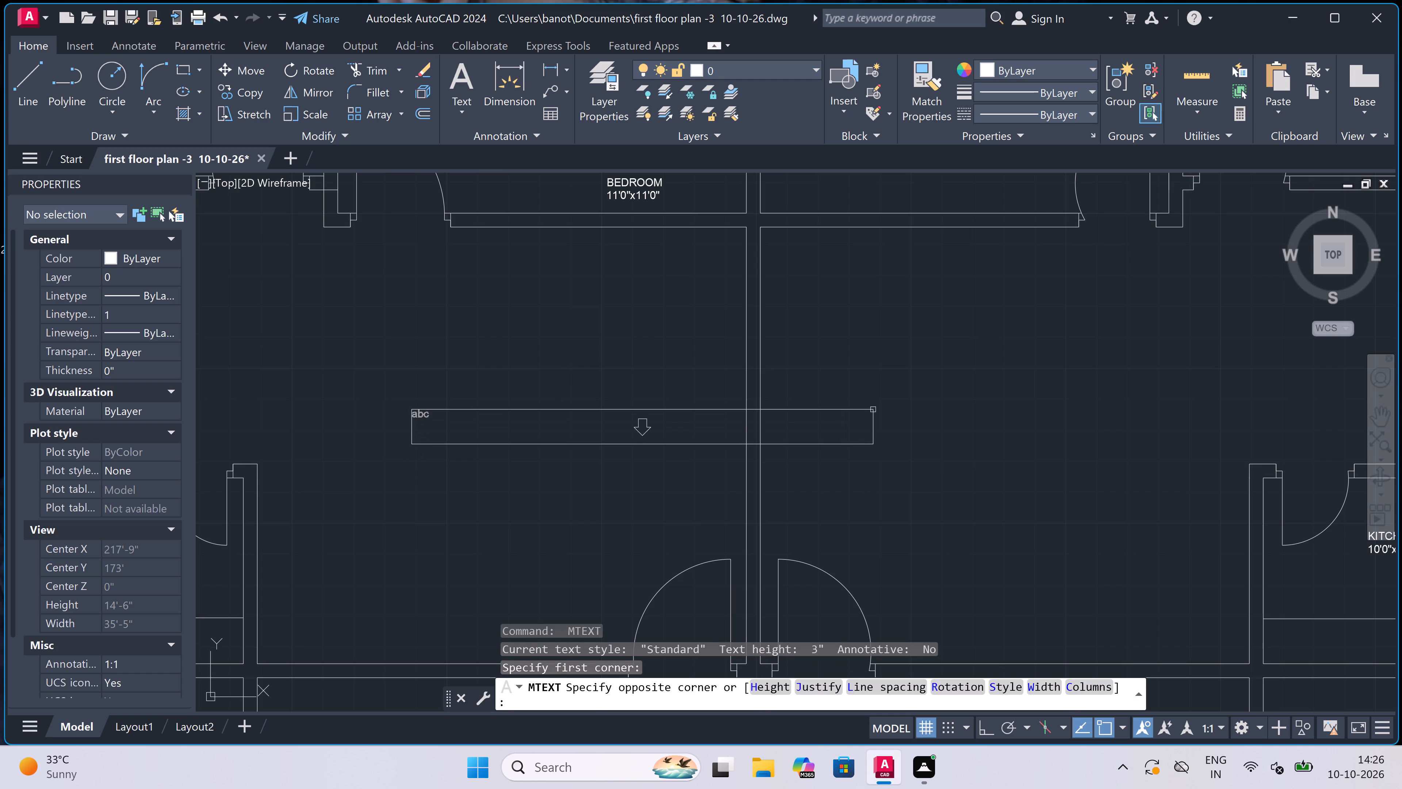
{"action": "left_click", "coordinate": [911, 394]}
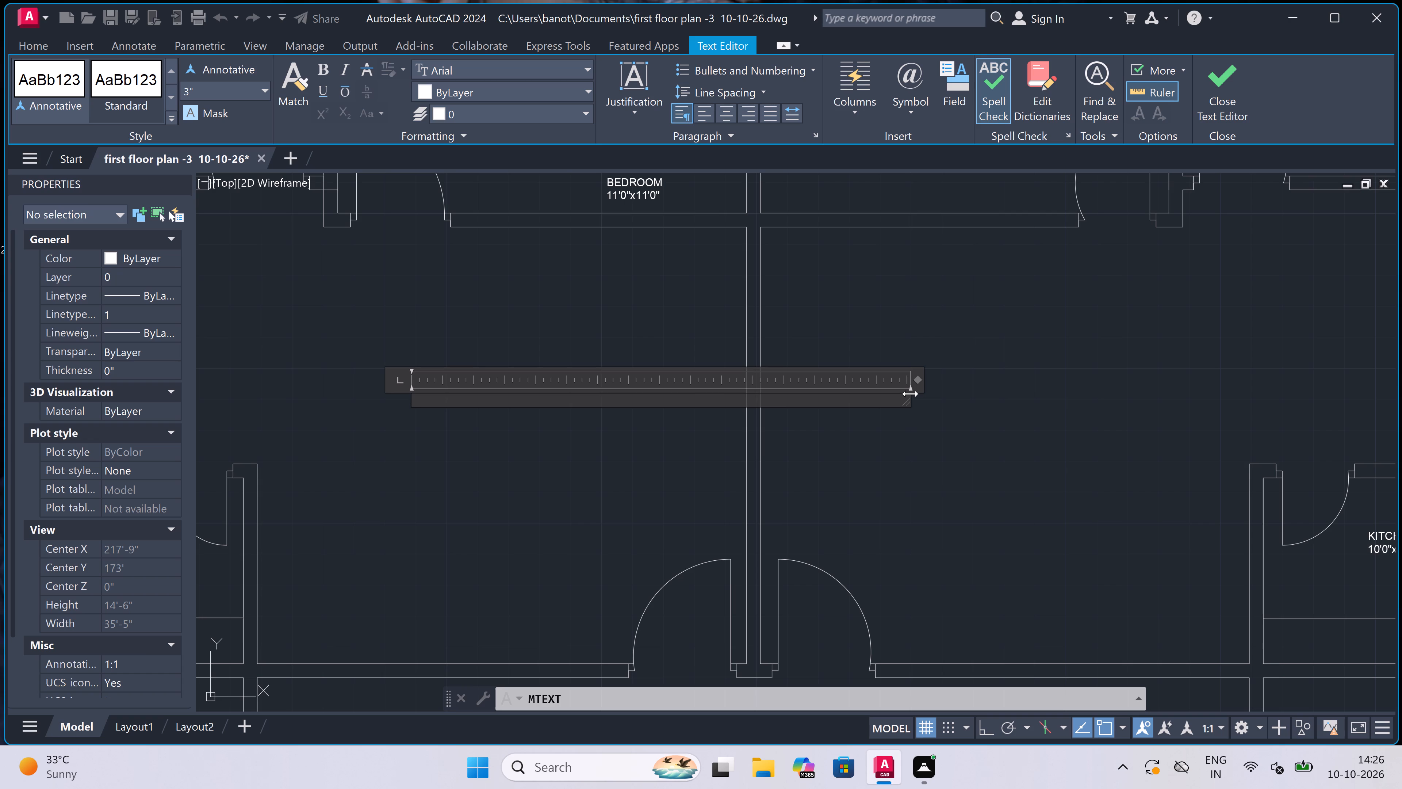
{"action": "scroll", "coordinate": [912, 394], "scroll_direction": "down", "scroll_amount": 3}
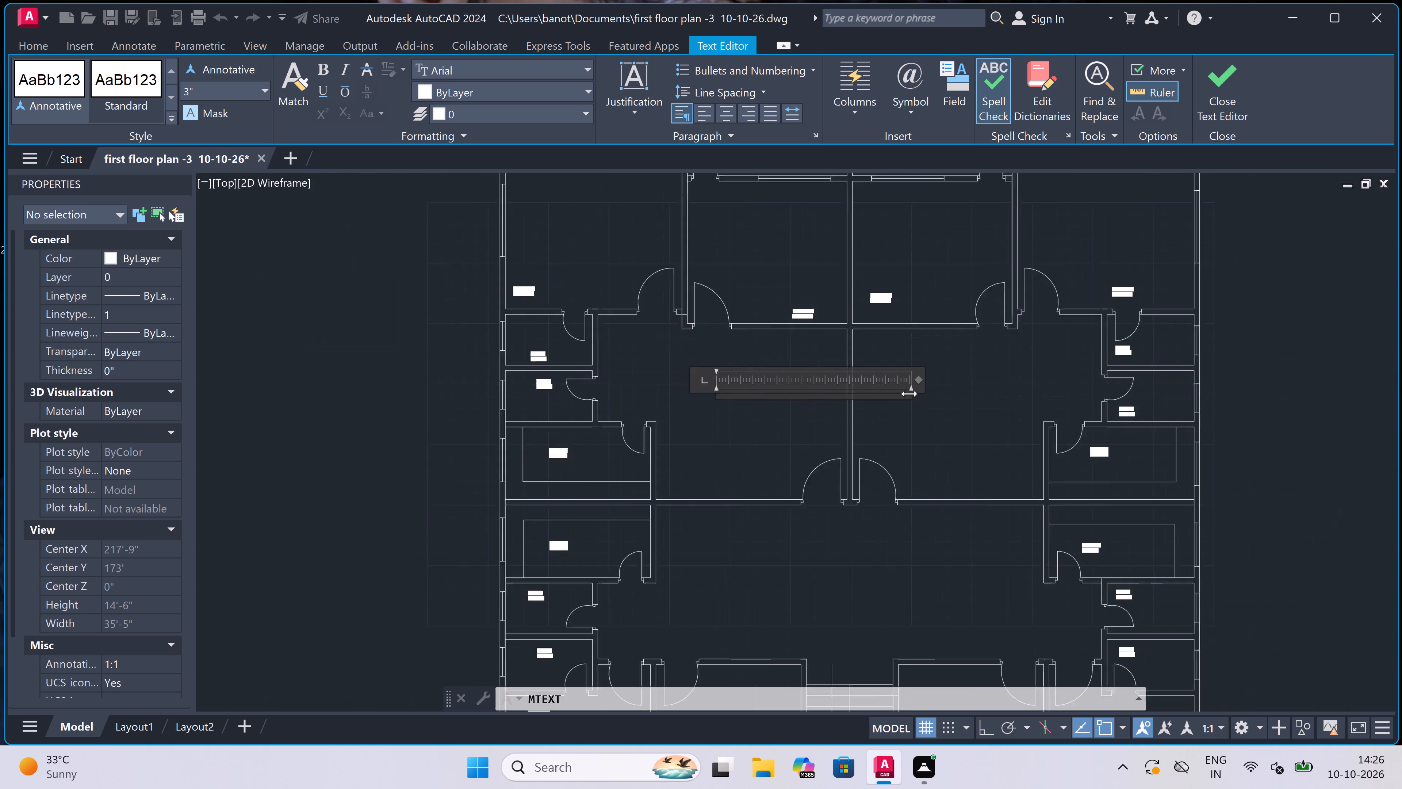
{"action": "scroll", "coordinate": [881, 400], "scroll_direction": "up", "scroll_amount": 3}
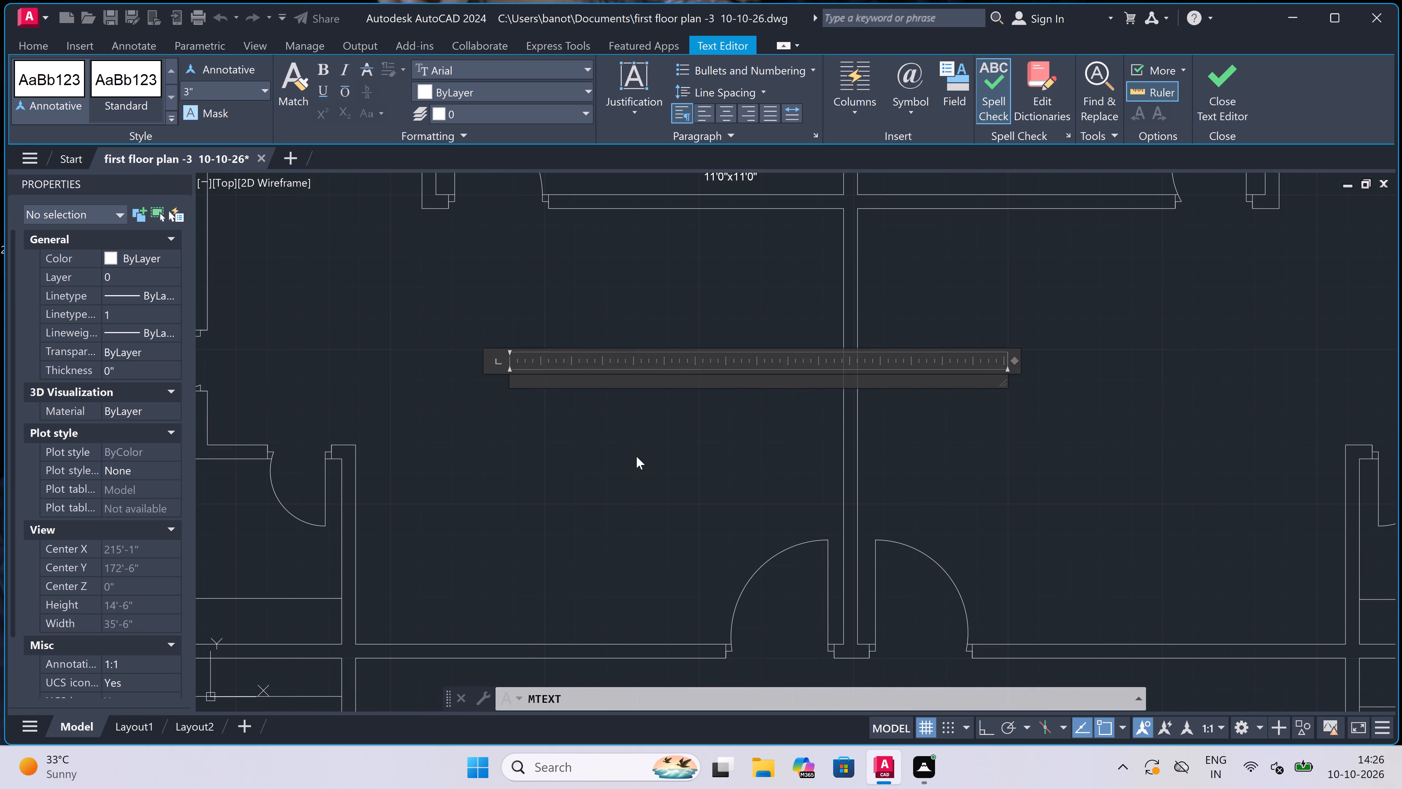
{"action": "key", "text": "l"}
{"action": "key", "text": "BackSpace"}
{"action": "type", "text": "LI"}
{"action": "key", "text": "BackSpace"}
{"action": "key", "text": "BackSpace"}
{"action": "type", "text": "LIVING"}
{"action": "key", "text": "Return"}
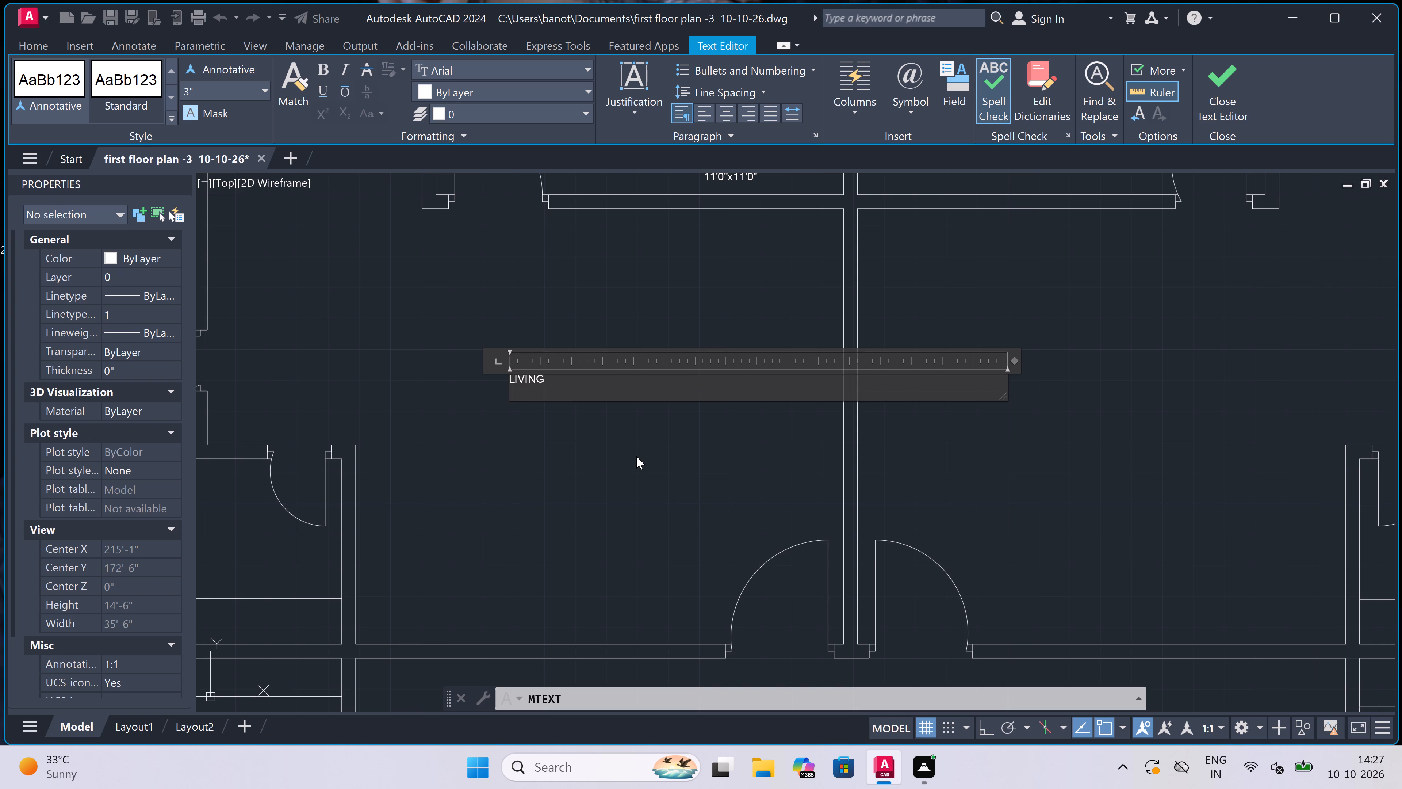
{"action": "type", "text": "13'"}
{"action": "key", "text": "8"}
{"action": "type", "text": "\"x"}
{"action": "type", "text": "11'0\""}
{"action": "double_click", "coordinate": [510, 443]}
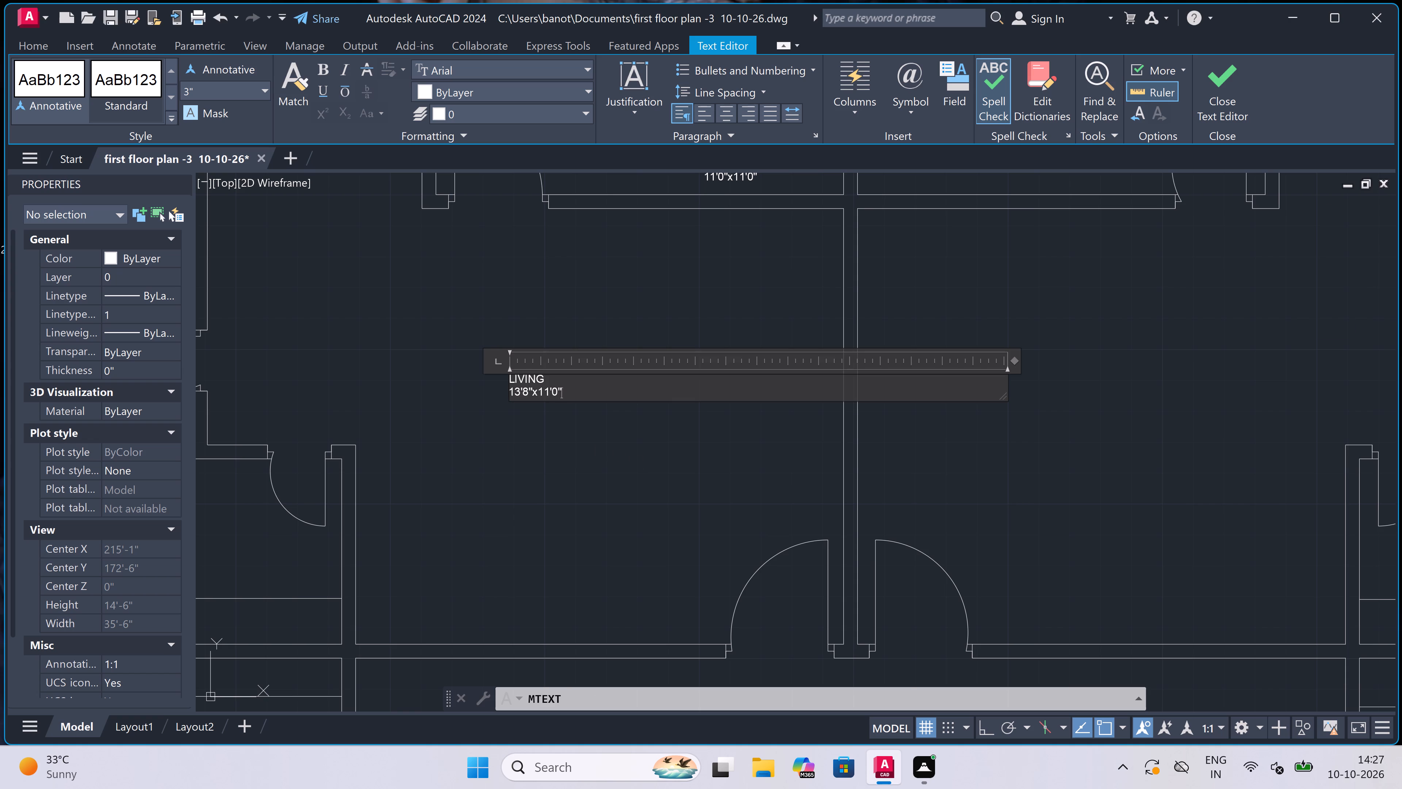
Add a two-line multiline text label reading LIVING and 13'8"x11'0" in the upper-right unit's living room, beside the upper-left unit's living room.
{"action": "scroll", "coordinate": [510, 432], "scroll_direction": "down", "scroll_amount": 4}
{"action": "scroll", "coordinate": [1022, 345], "scroll_direction": "up", "scroll_amount": 1}
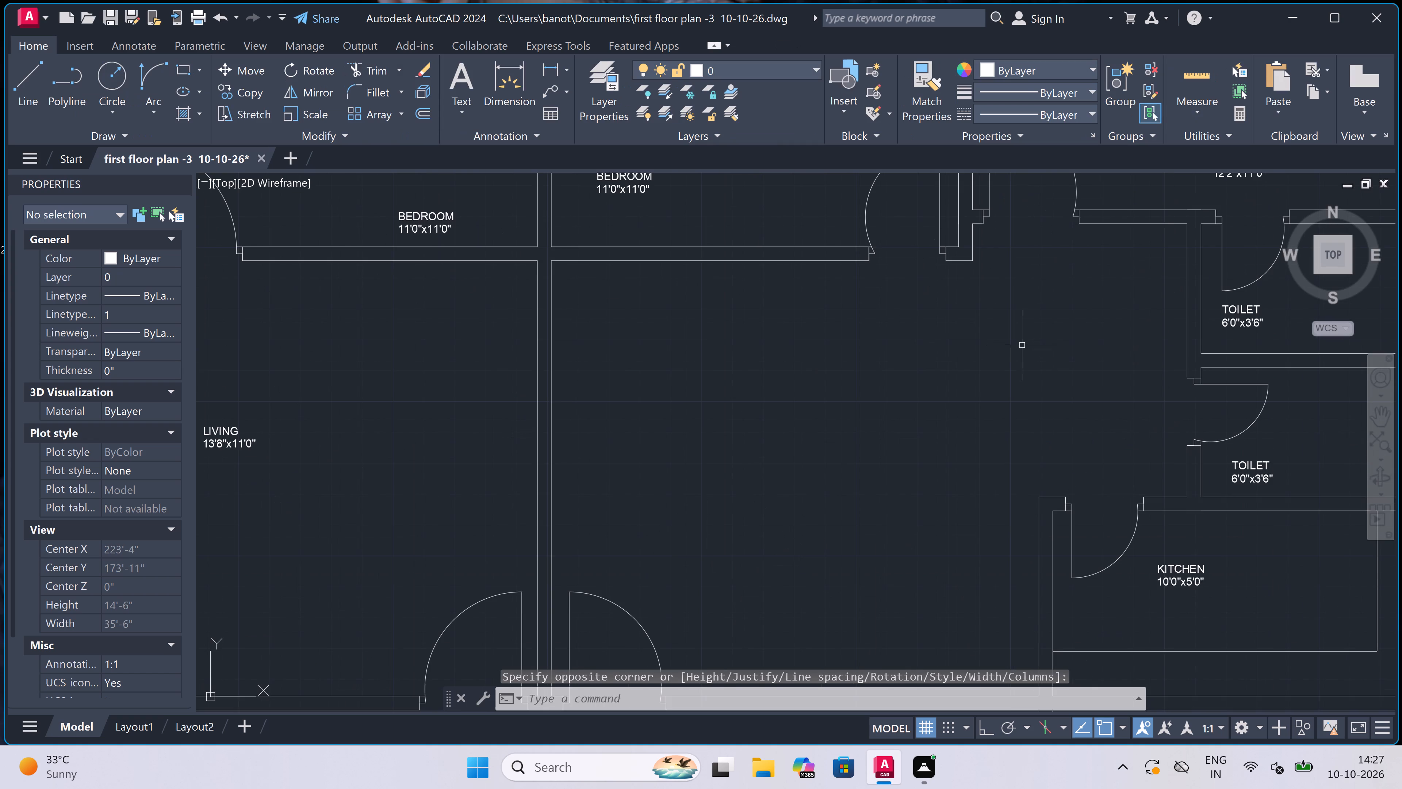
{"action": "scroll", "coordinate": [727, 406], "scroll_direction": "down", "scroll_amount": 2}
{"action": "scroll", "coordinate": [761, 412], "scroll_direction": "up", "scroll_amount": 2}
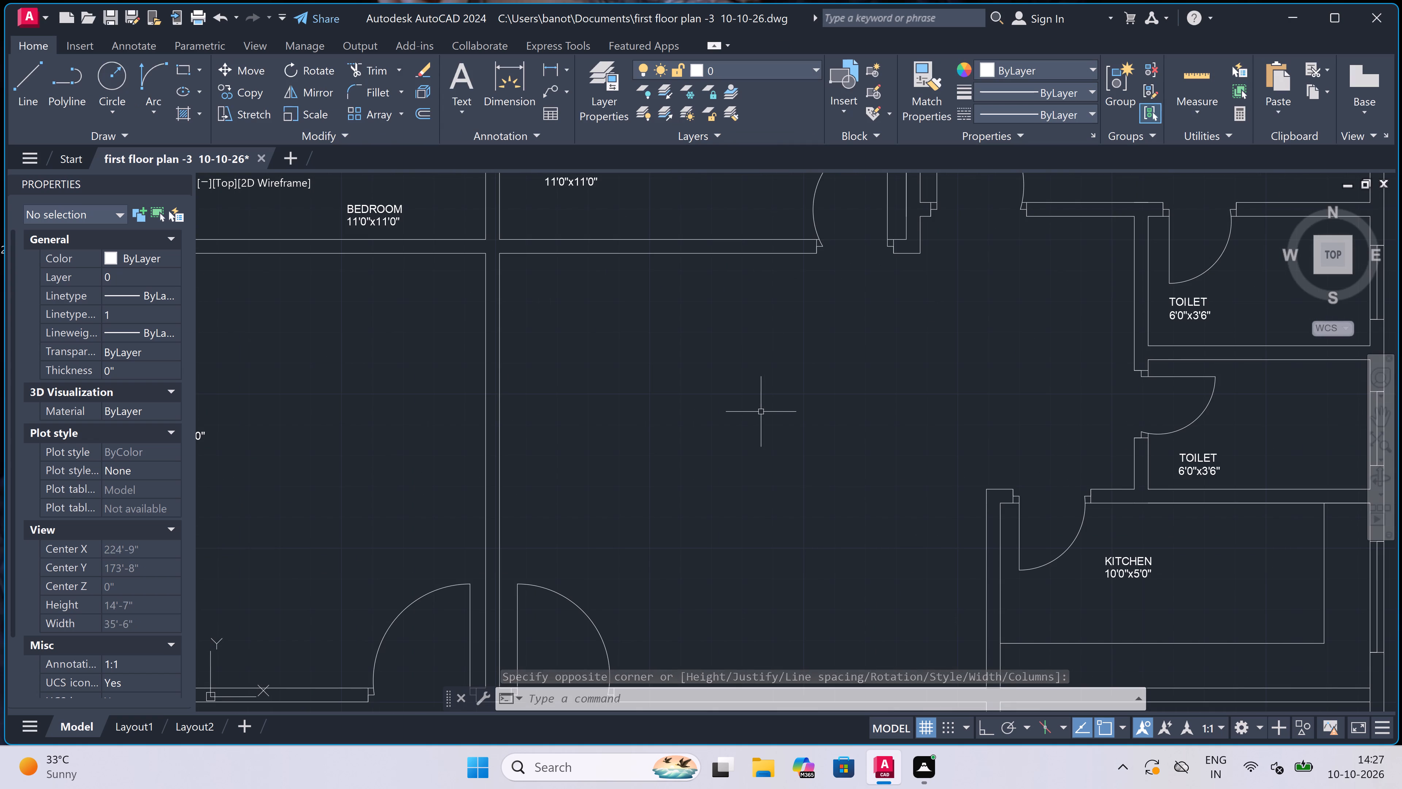
{"action": "key", "text": "space"}
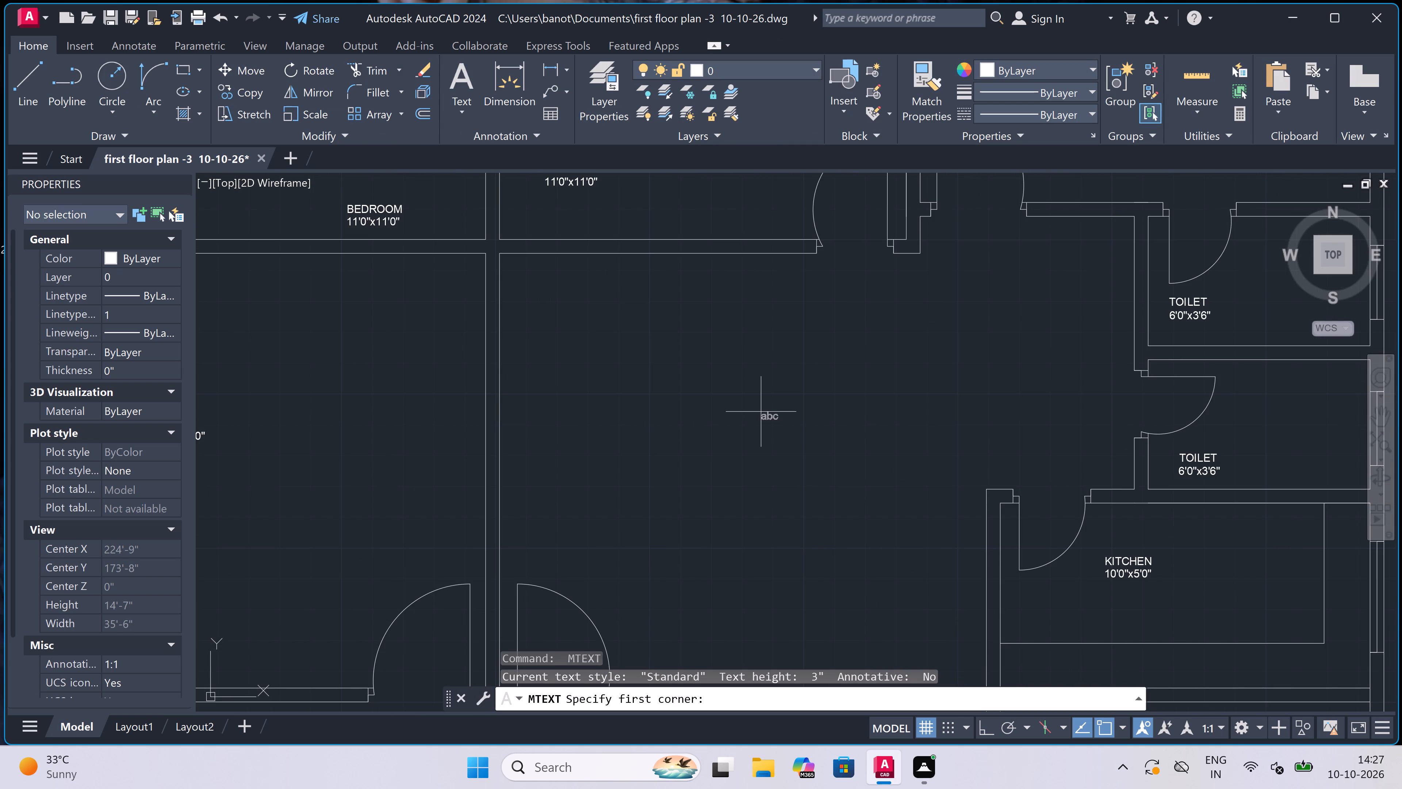
{"action": "scroll", "coordinate": [759, 409], "scroll_direction": "down", "scroll_amount": 1}
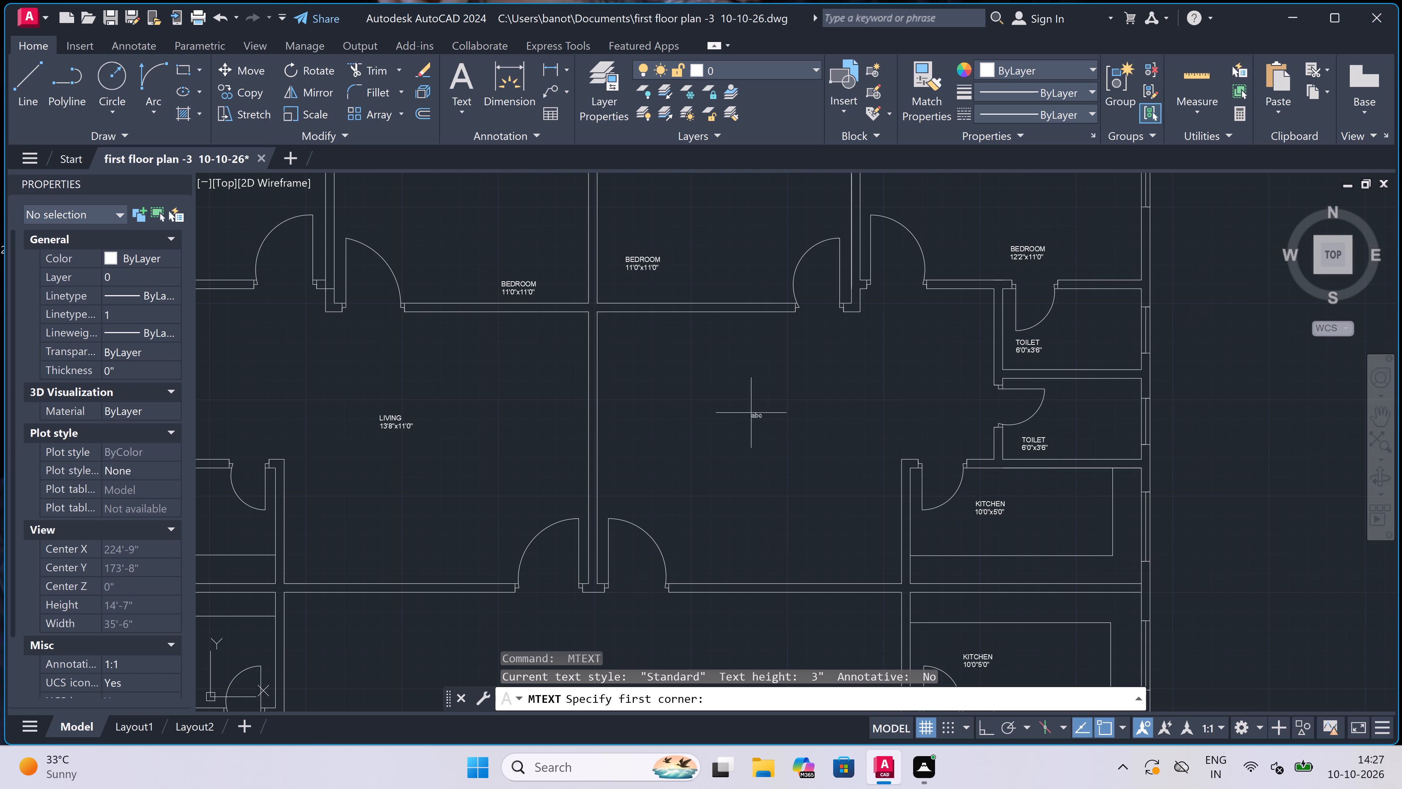
{"action": "scroll", "coordinate": [696, 422], "scroll_direction": "up", "scroll_amount": 1}
{"action": "left_click", "coordinate": [648, 424]}
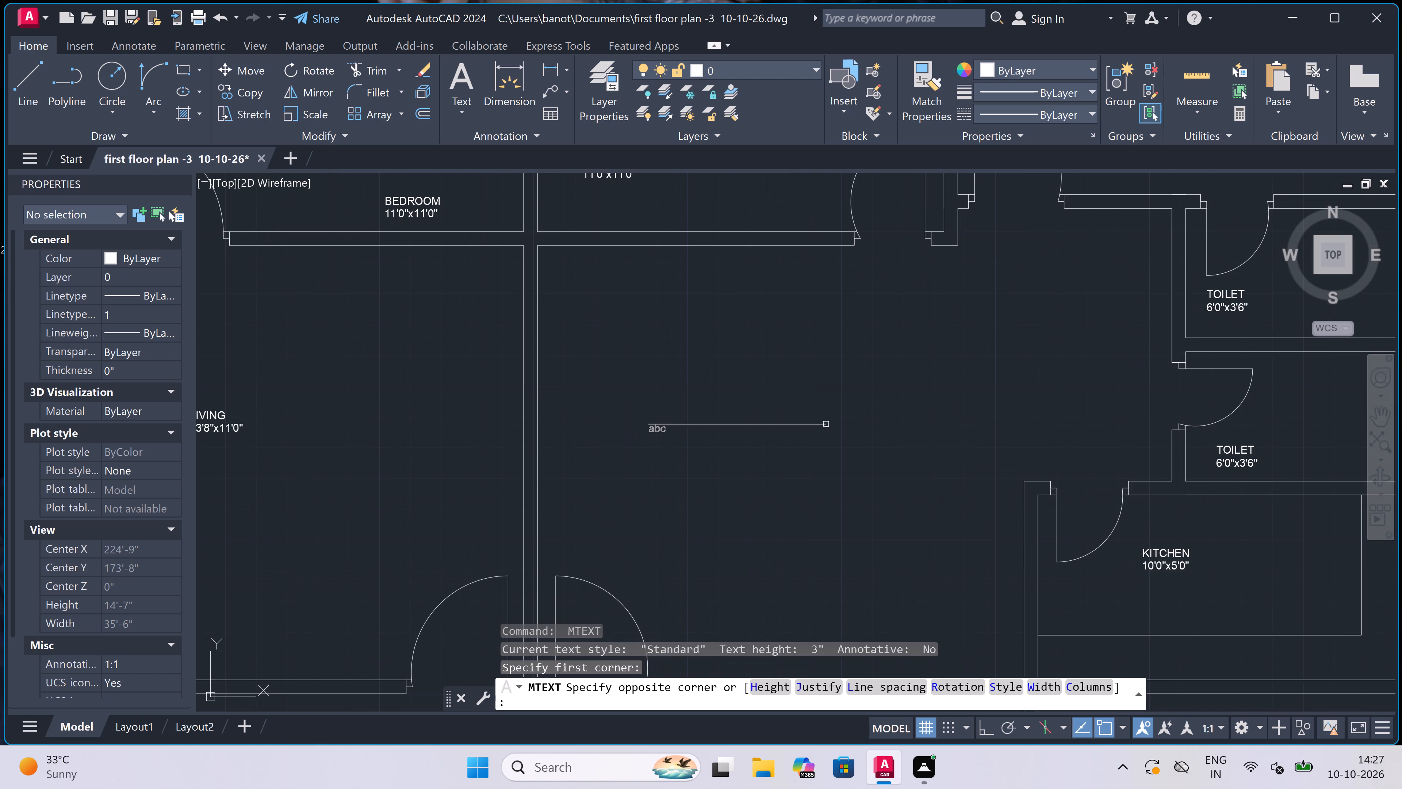
{"action": "left_click", "coordinate": [965, 419]}
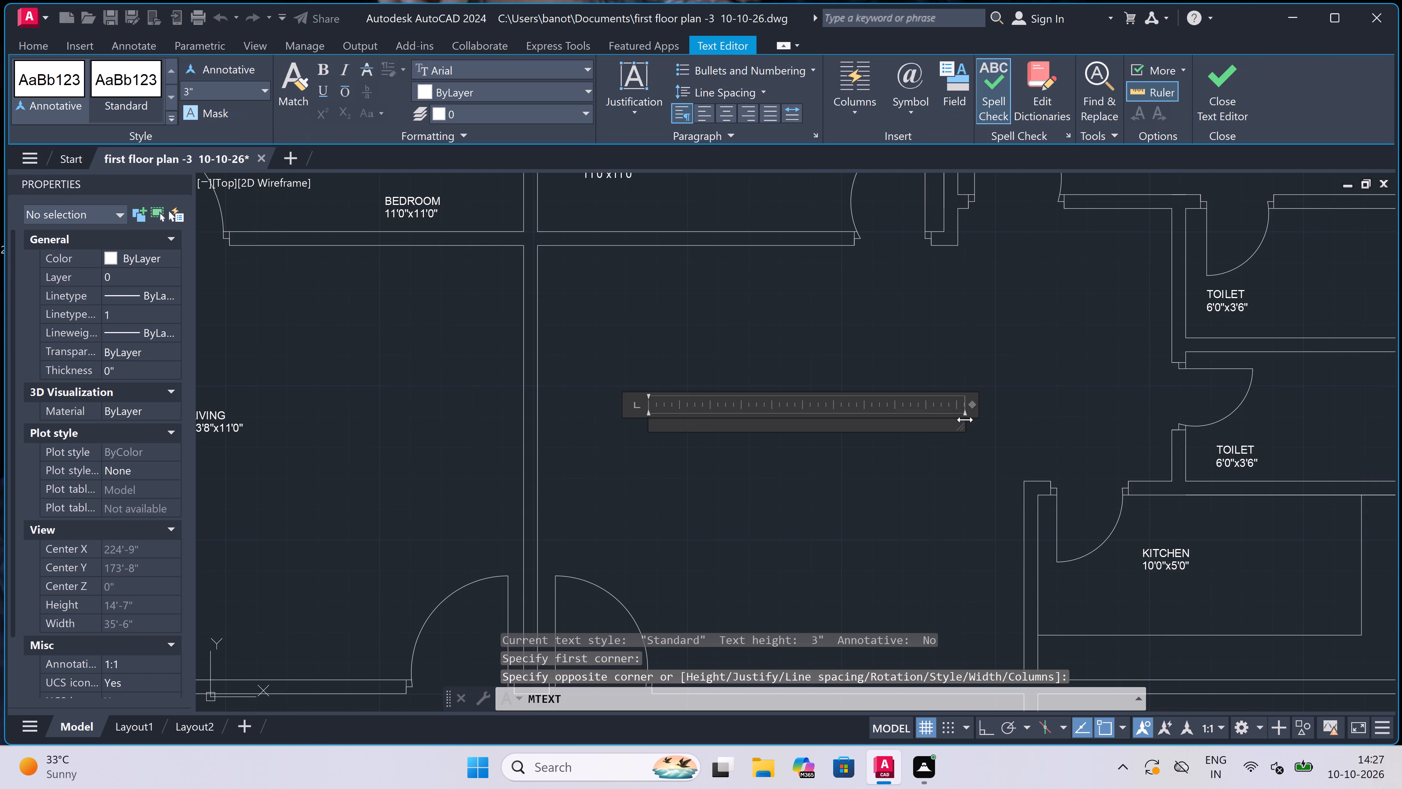
{"action": "type", "text": "LIVING"}
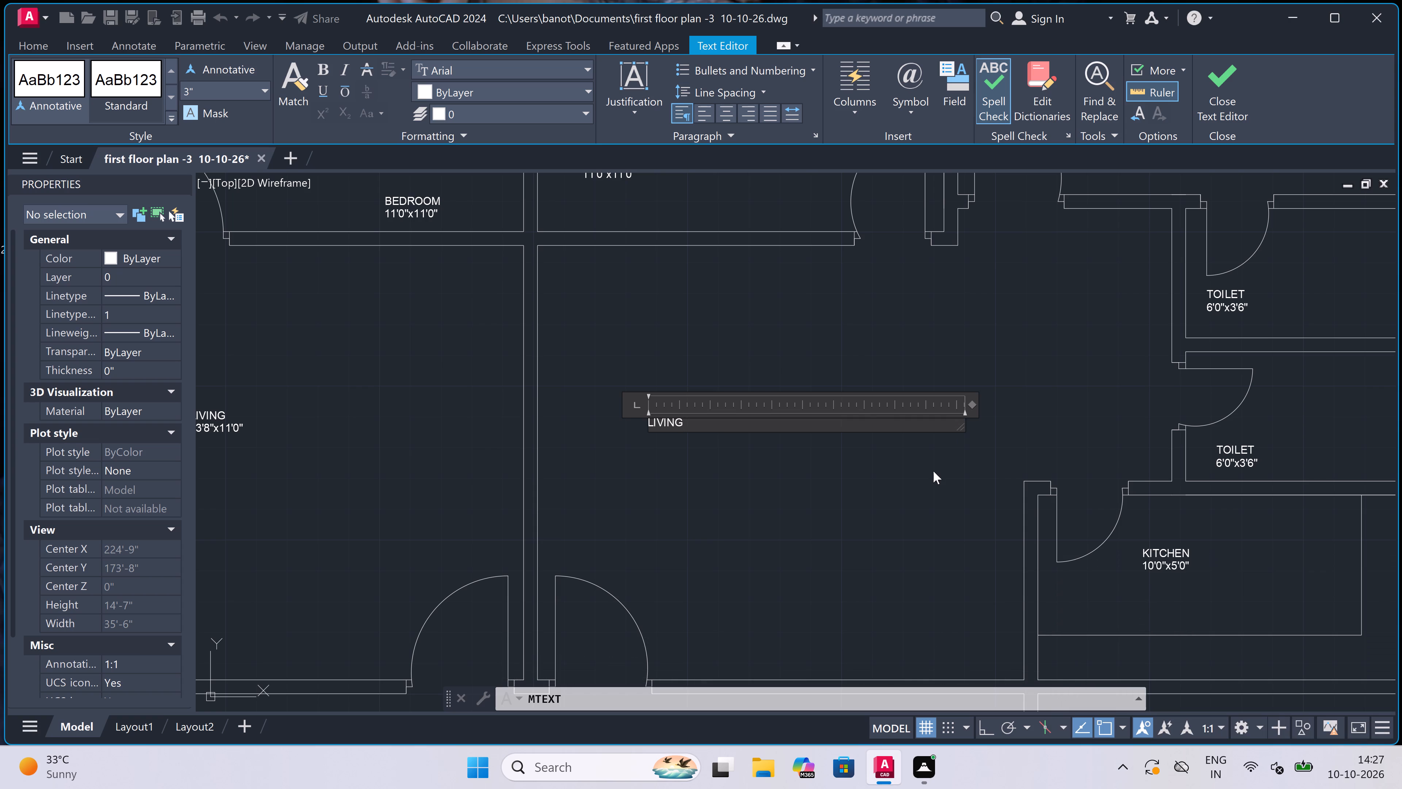
{"action": "scroll", "coordinate": [931, 474], "scroll_direction": "down", "scroll_amount": 1}
{"action": "scroll", "coordinate": [931, 475], "scroll_direction": "up", "scroll_amount": 1}
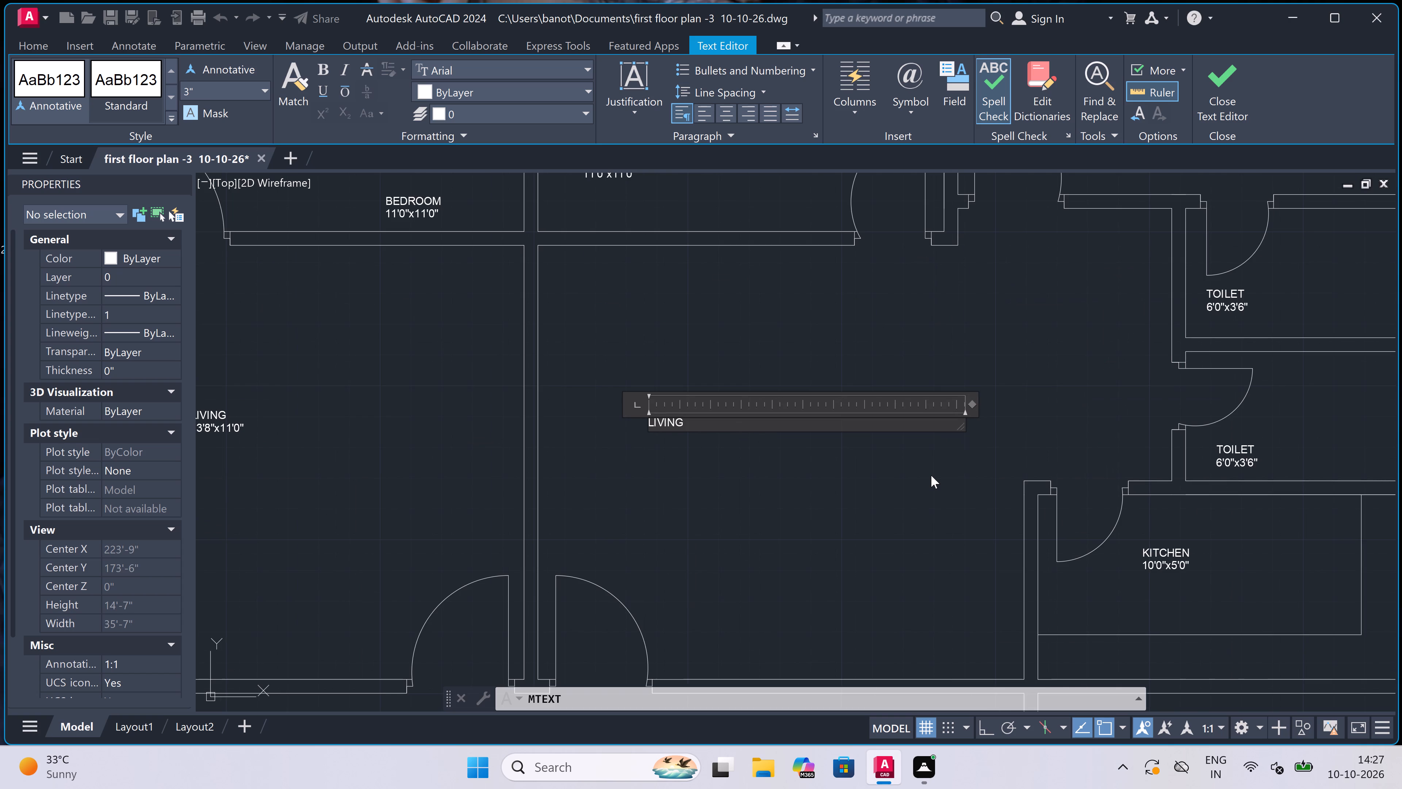
{"action": "scroll", "coordinate": [931, 475], "scroll_direction": "down", "scroll_amount": 1}
{"action": "scroll", "coordinate": [931, 475], "scroll_direction": "up", "scroll_amount": 1}
{"action": "scroll", "coordinate": [802, 471], "scroll_direction": "up", "scroll_amount": 1}
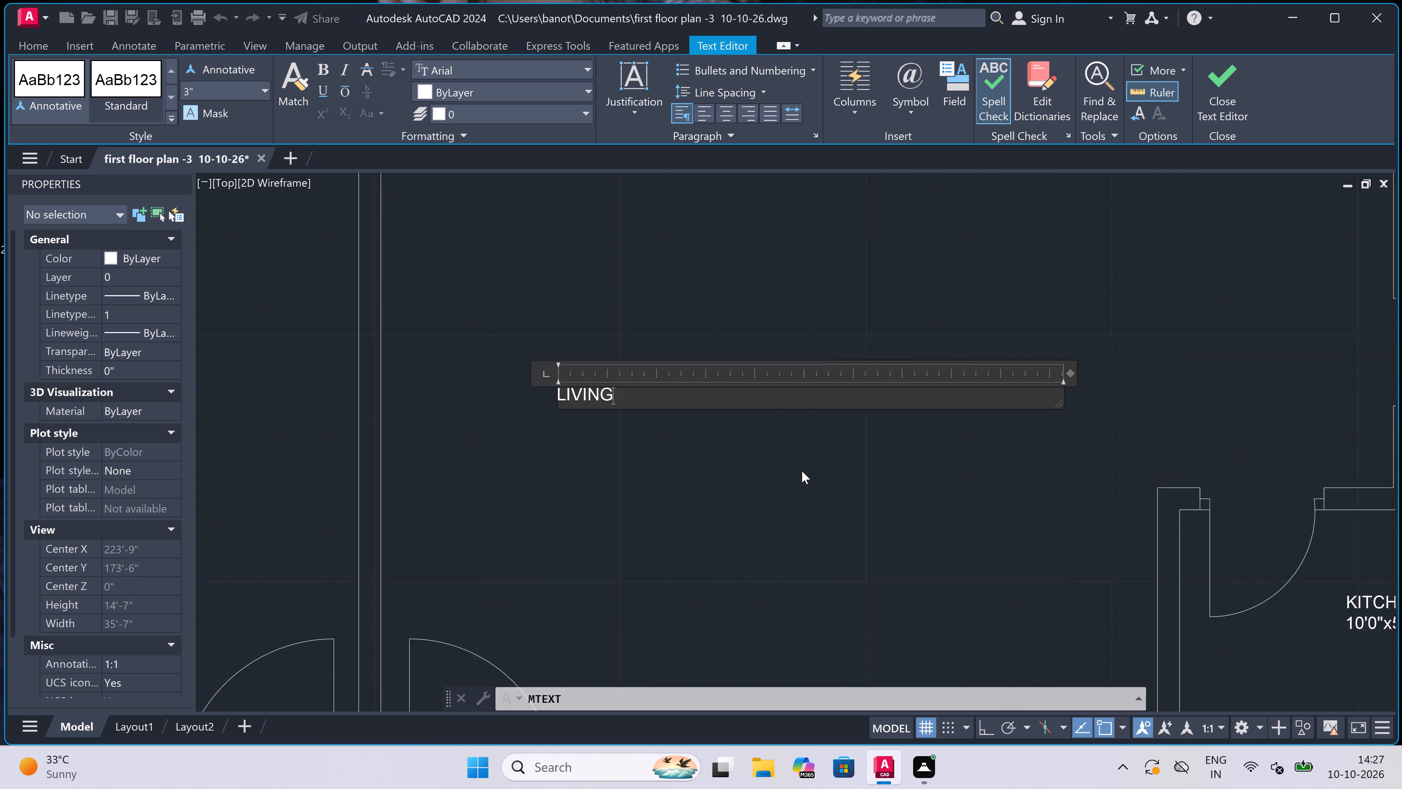
{"action": "scroll", "coordinate": [802, 471], "scroll_direction": "up", "scroll_amount": 1}
{"action": "key", "text": "Return"}
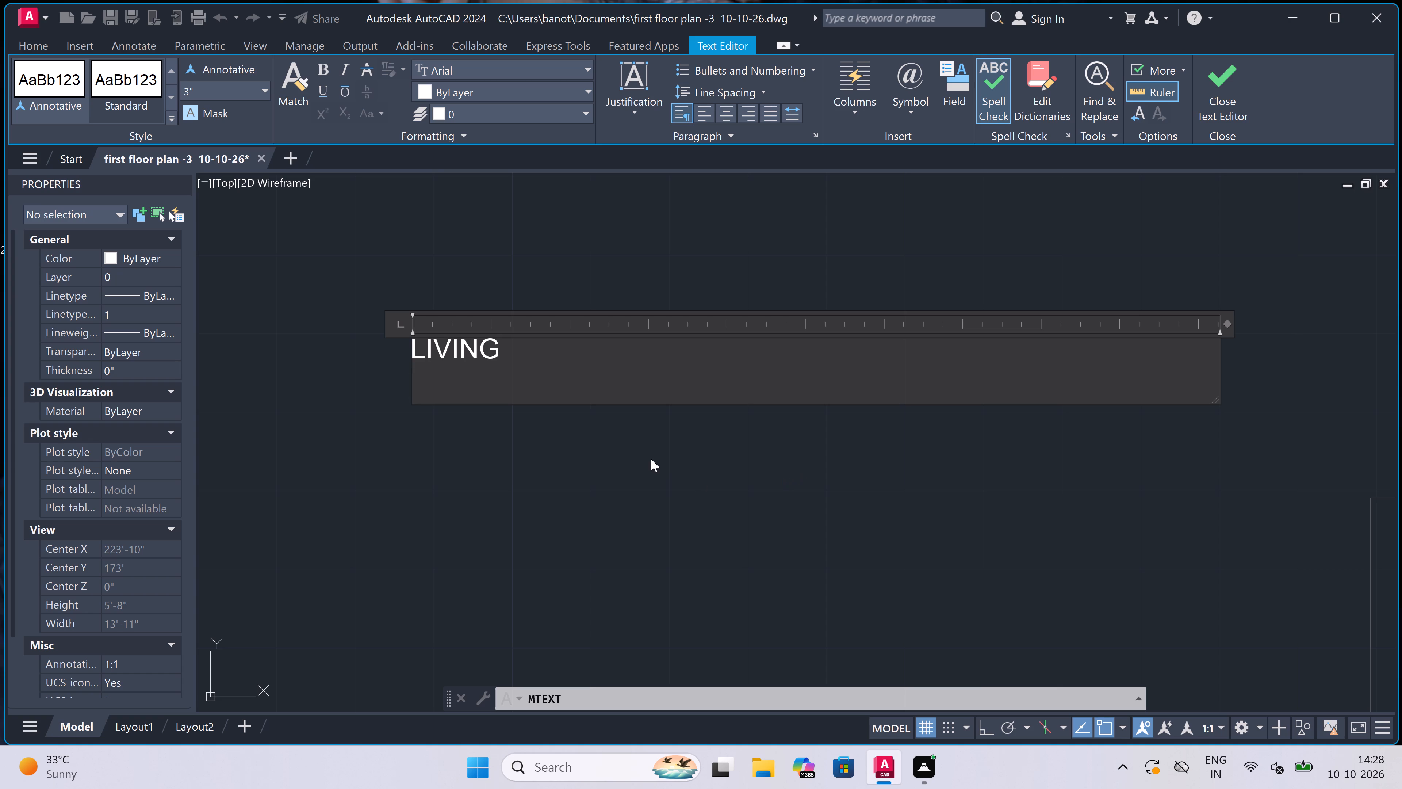
{"action": "type", "text": "13"}
{"action": "key", "text": "apostrophe"}
{"action": "key", "text": "8"}
{"action": "type", "text": "11"}
{"action": "type", "text": "'0\""}
{"action": "left_click", "coordinate": [593, 439]}
Add a two-line multiline text label reading LIVING and 10'0"10'3" in the lower-right unit's living area, beside its kitchen.
{"action": "scroll", "coordinate": [554, 368], "scroll_direction": "down", "scroll_amount": 9}
{"action": "scroll", "coordinate": [555, 424], "scroll_direction": "up", "scroll_amount": 4}
{"action": "scroll", "coordinate": [555, 423], "scroll_direction": "down", "scroll_amount": 2}
{"action": "scroll", "coordinate": [580, 452], "scroll_direction": "up", "scroll_amount": 1}
{"action": "key", "text": "space"}
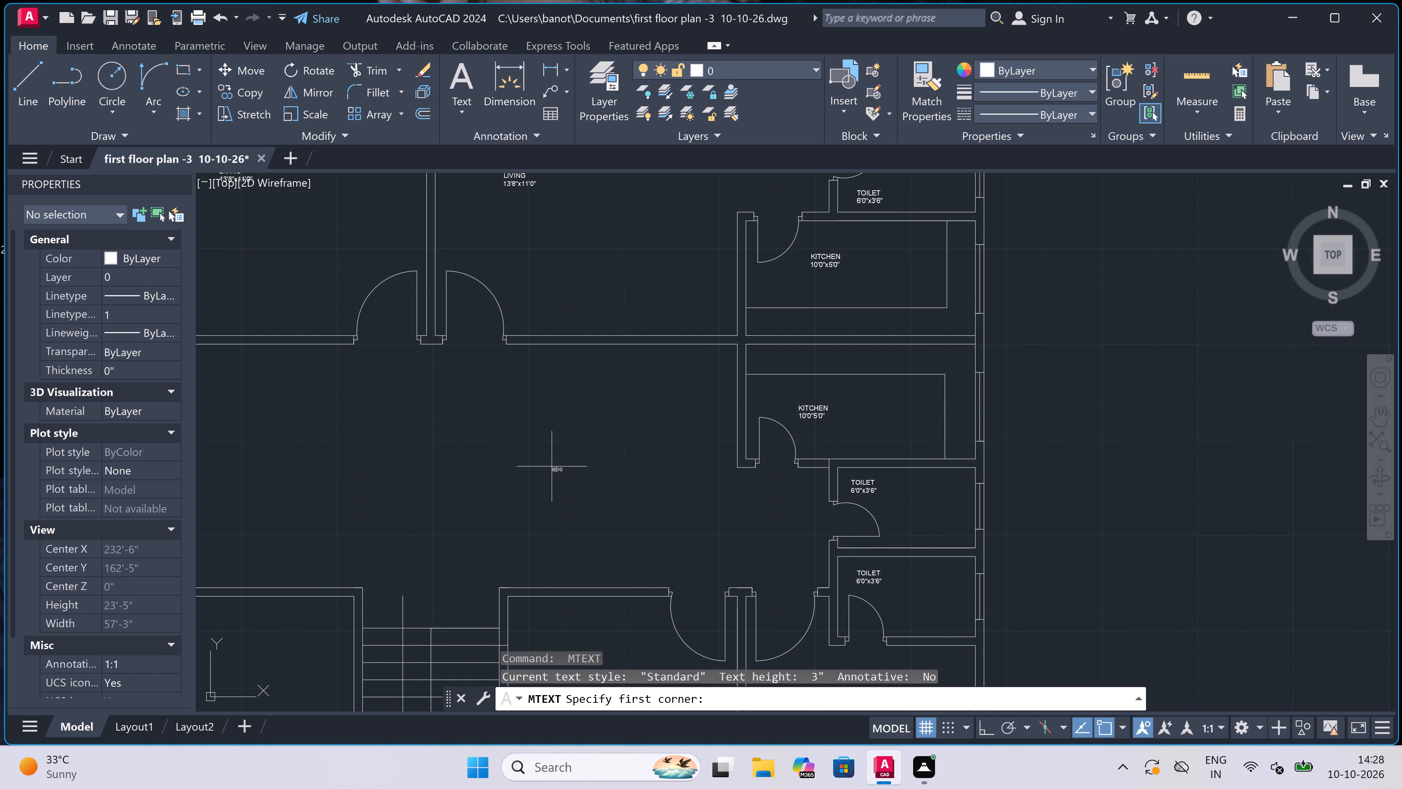
{"action": "left_click", "coordinate": [589, 423]}
{"action": "left_click", "coordinate": [1043, 430]}
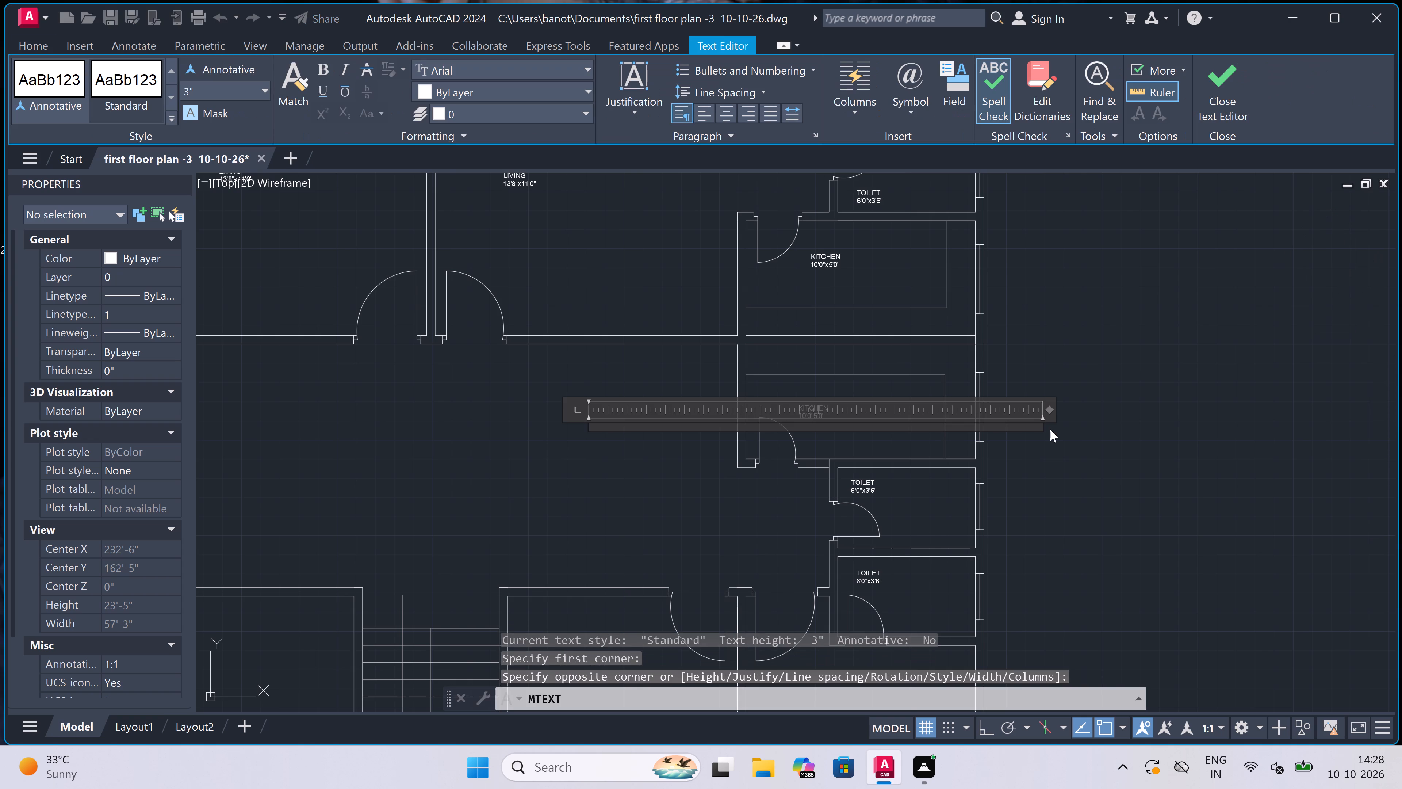
{"action": "type", "text": "LIB"}
{"action": "key", "text": "BackSpace"}
{"action": "type", "text": "VI"}
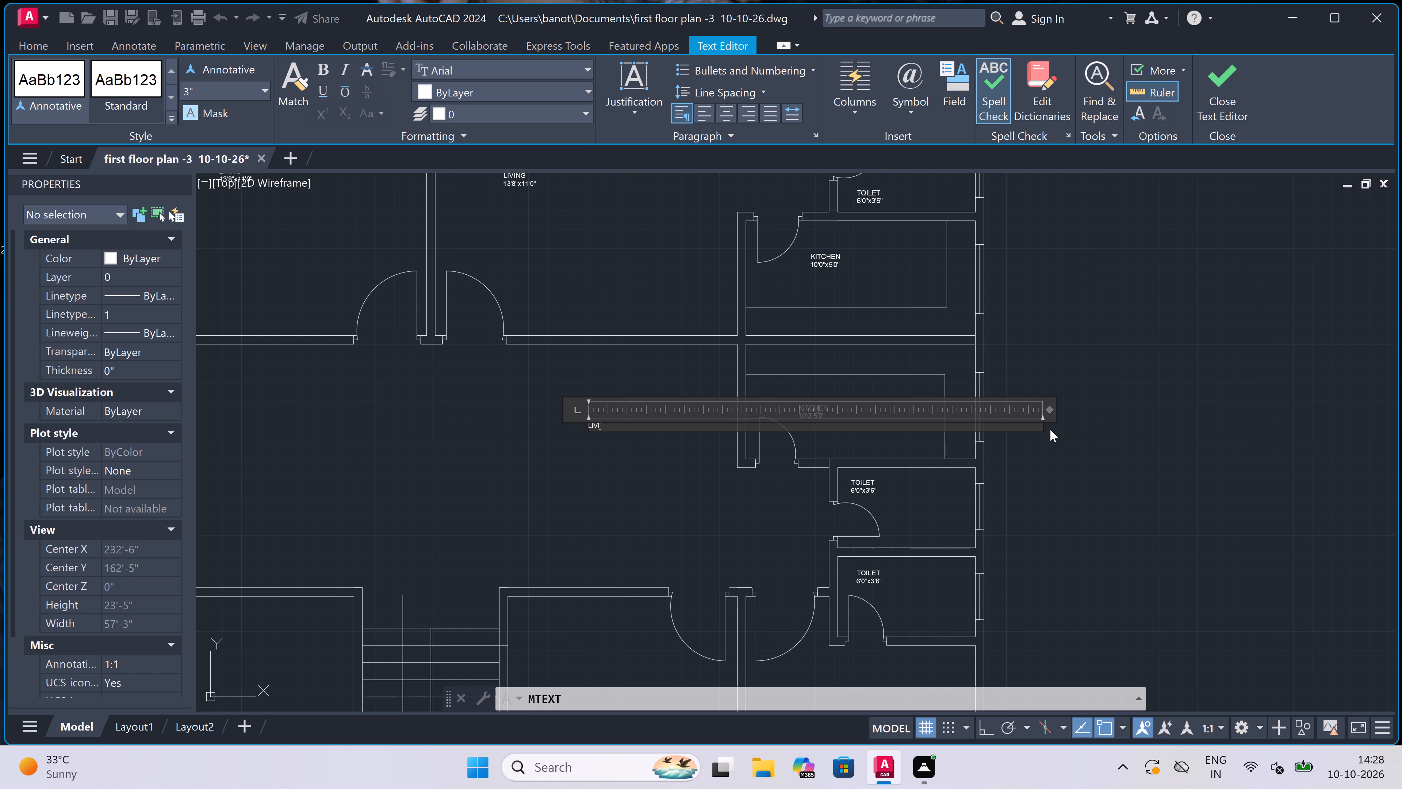
{"action": "type", "text": "NG"}
{"action": "key", "text": "Return"}
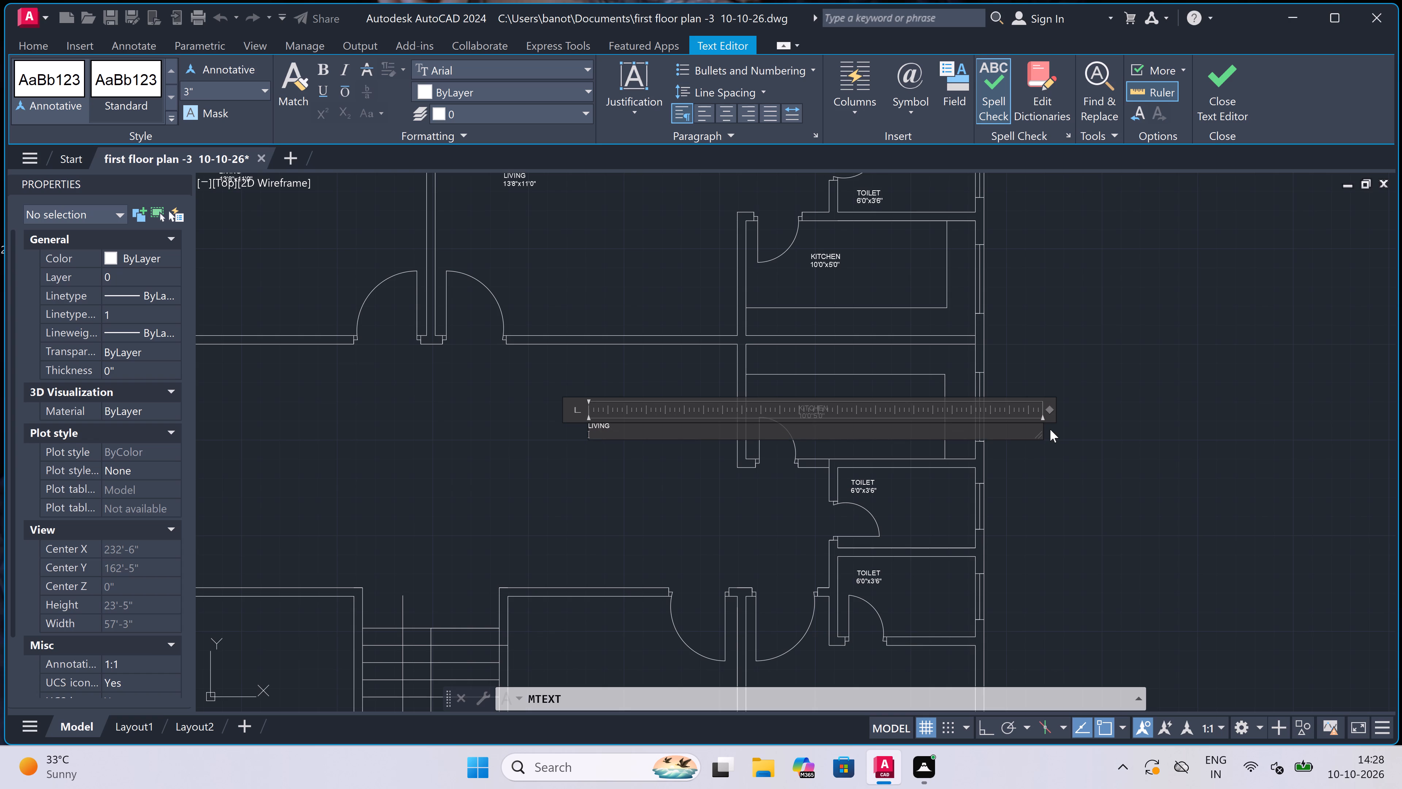
{"action": "type", "text": "10'0"}
{"action": "key", "text": "shift+quotedbl"}
{"action": "type", "text": "10'"}
{"action": "key", "text": "3"}
{"action": "key", "text": "shift+quotedbl"}
{"action": "left_click", "coordinate": [681, 487]}
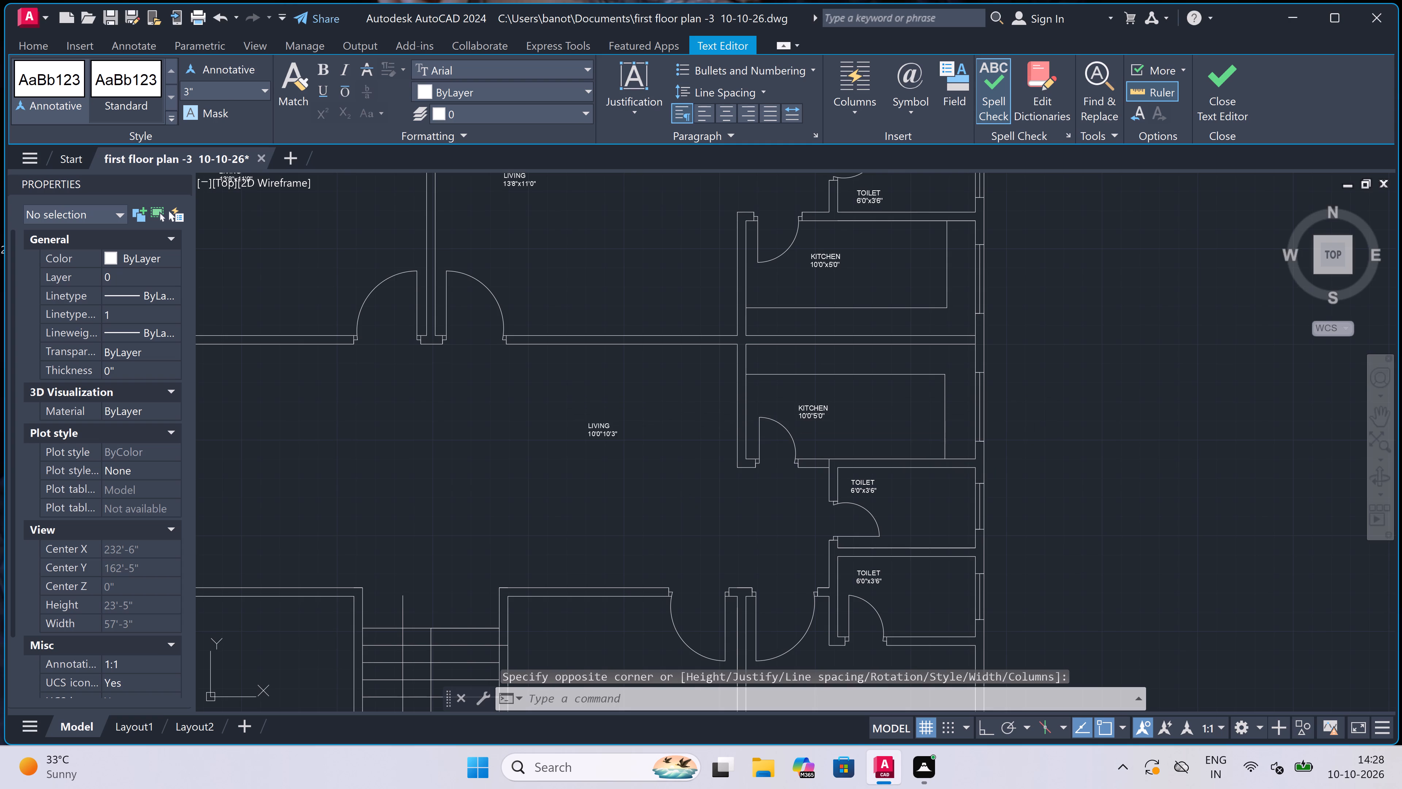
Add a two-line multiline text label reading LIVING and 10'0"x10'3" in the lower-left unit's living area, beside its kitchen.
{"action": "scroll", "coordinate": [667, 458], "scroll_direction": "down", "scroll_amount": 4}
{"action": "scroll", "coordinate": [472, 456], "scroll_direction": "up", "scroll_amount": 2}
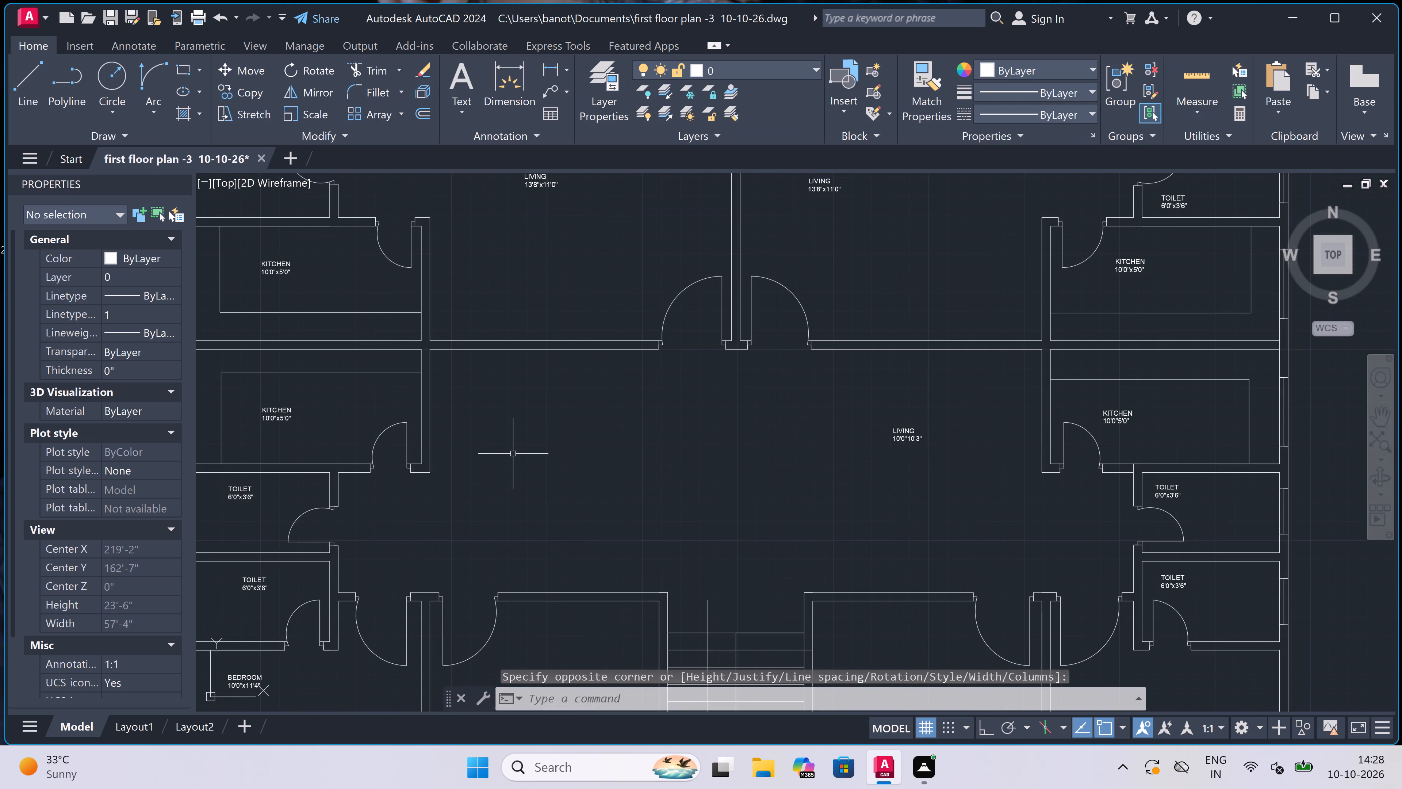
{"action": "key", "text": "space"}
{"action": "left_click", "coordinate": [467, 467]}
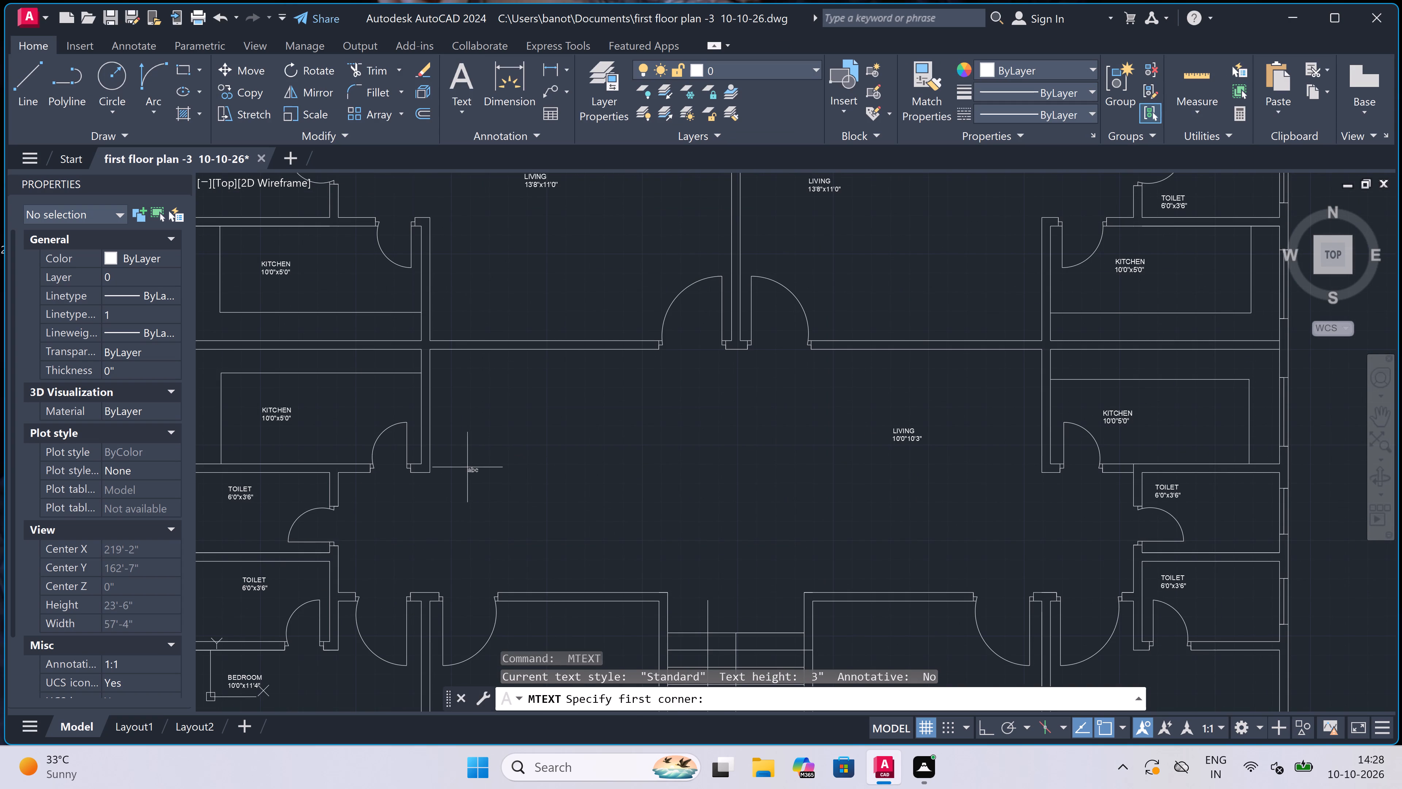
{"action": "left_click", "coordinate": [636, 474]}
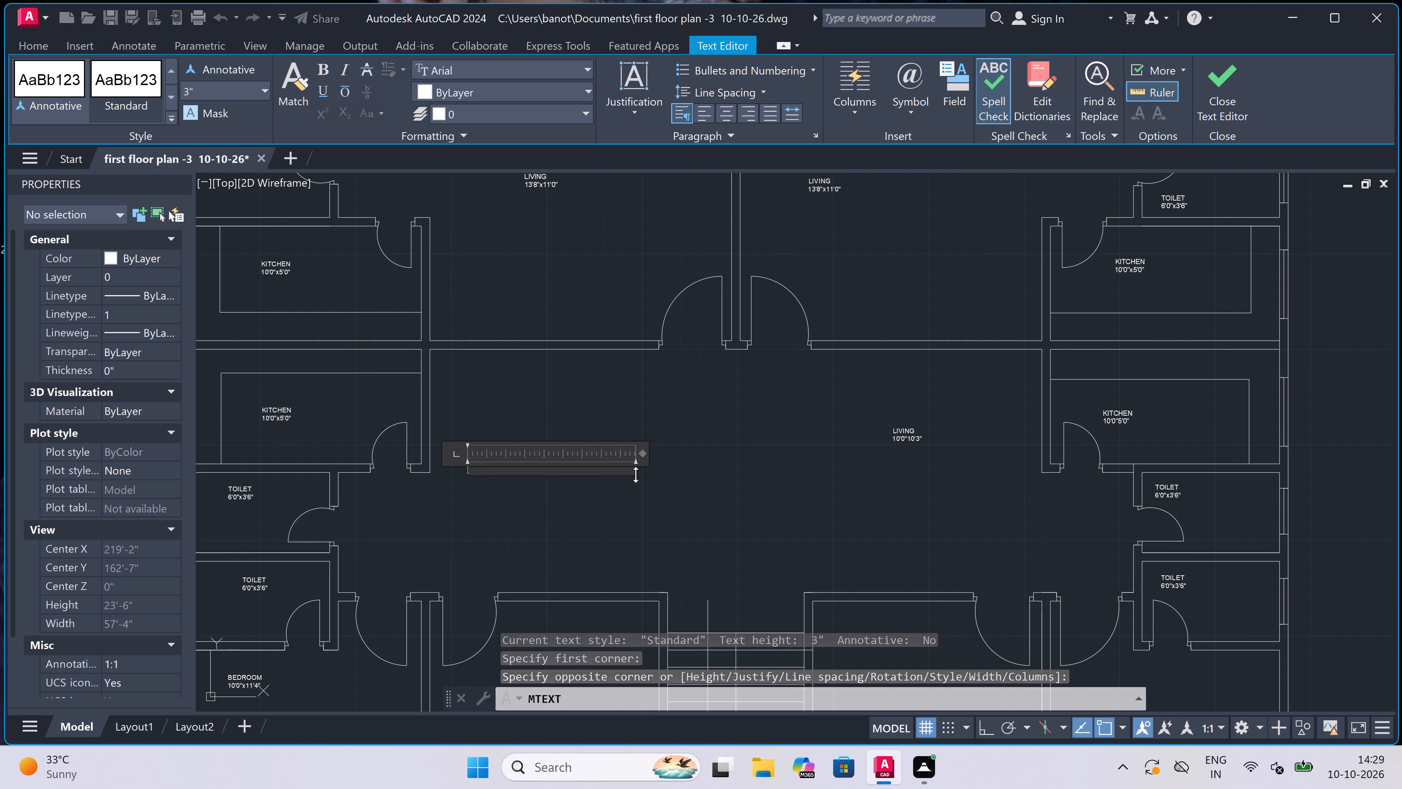
{"action": "type", "text": "LIVING"}
{"action": "key", "text": "Return"}
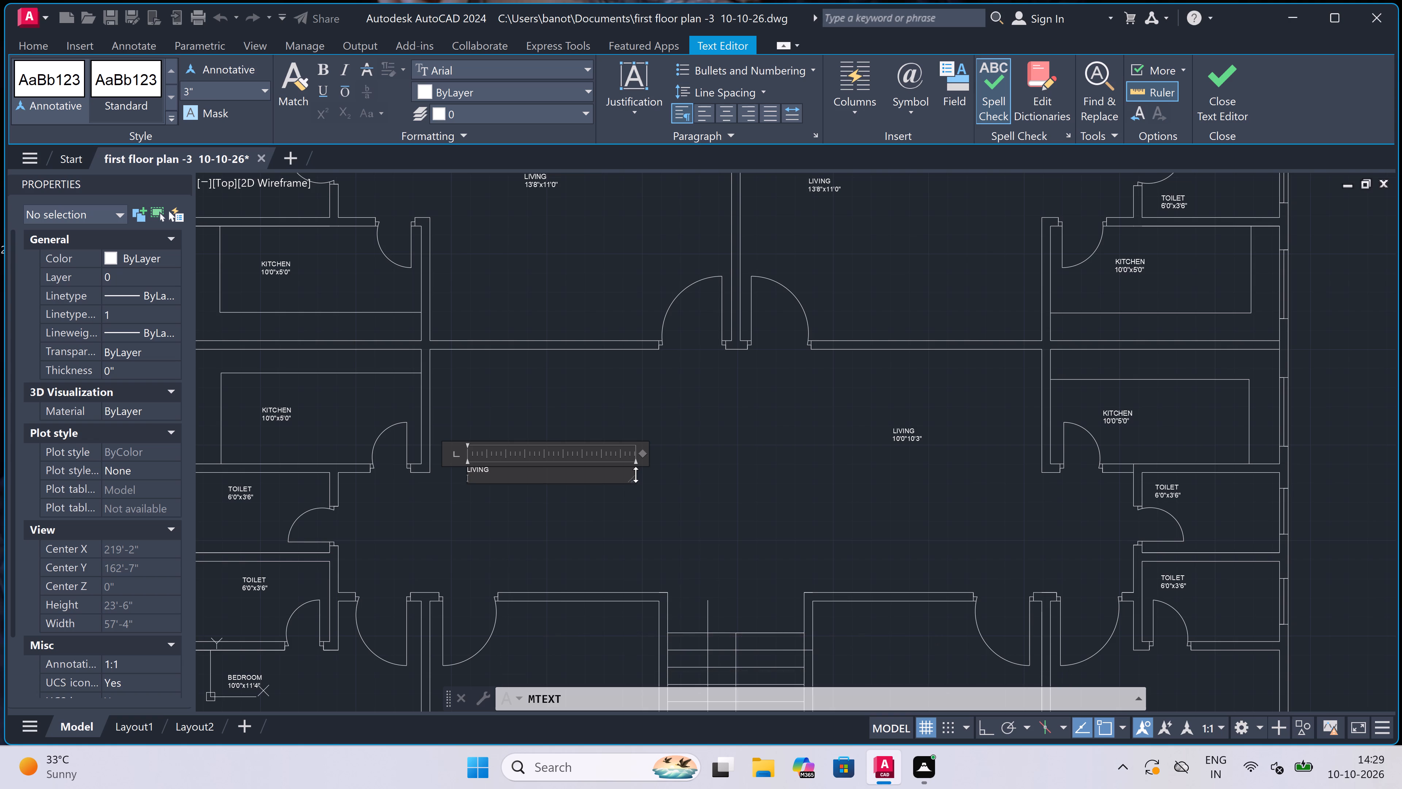
{"action": "type", "text": "10'0"}
{"action": "type", "text": "\"x"}
{"action": "type", "text": "10'3"}
{"action": "key", "text": "shift+quotedbl"}
{"action": "left_click", "coordinate": [554, 514]}
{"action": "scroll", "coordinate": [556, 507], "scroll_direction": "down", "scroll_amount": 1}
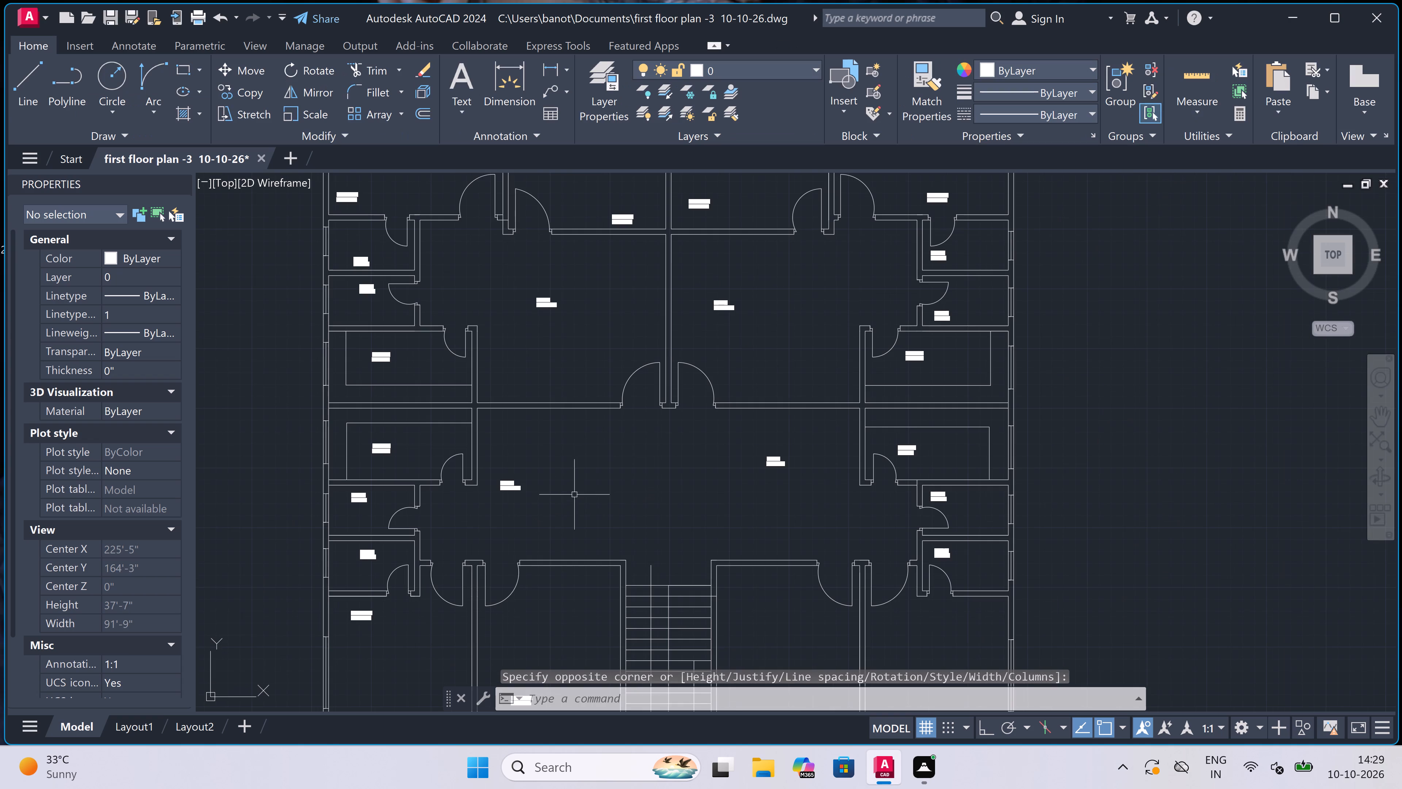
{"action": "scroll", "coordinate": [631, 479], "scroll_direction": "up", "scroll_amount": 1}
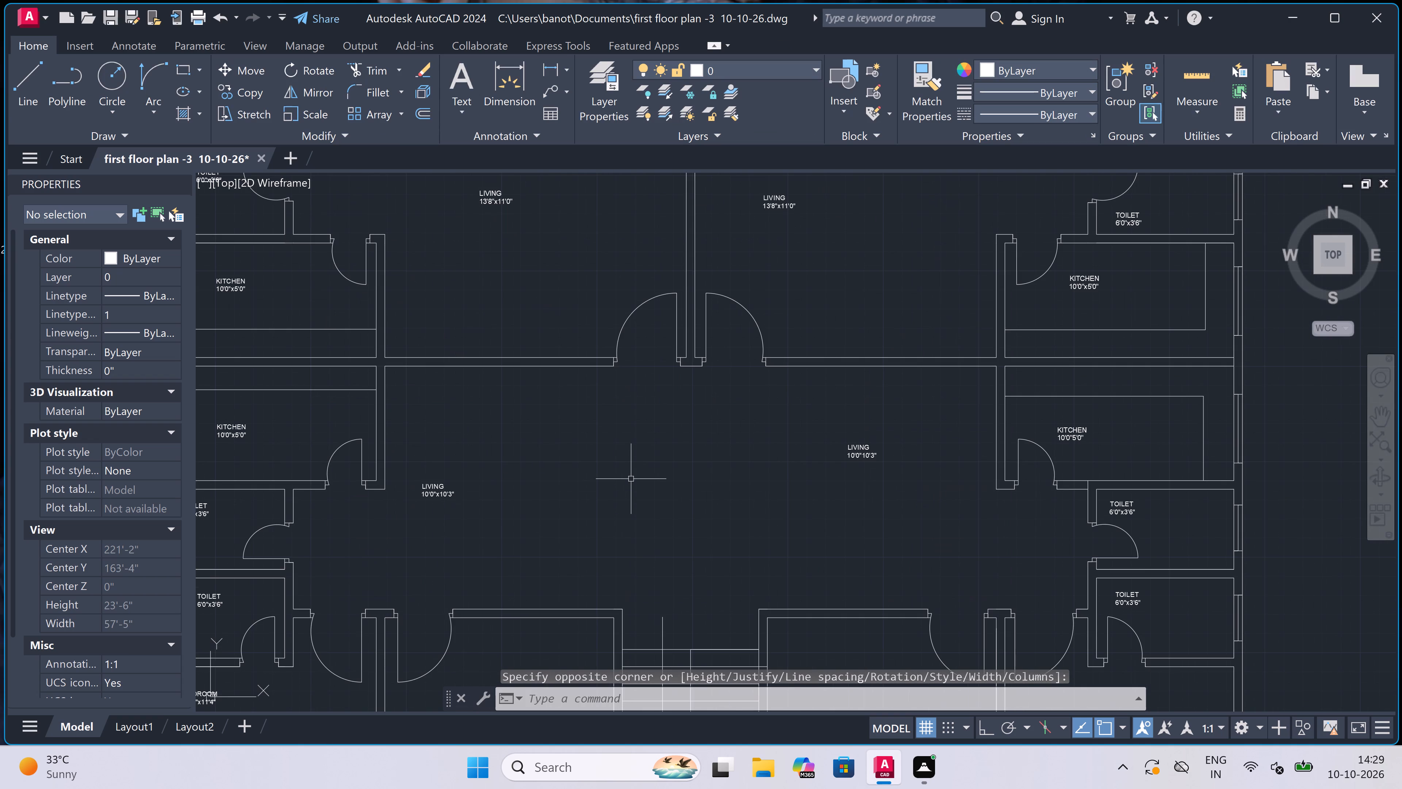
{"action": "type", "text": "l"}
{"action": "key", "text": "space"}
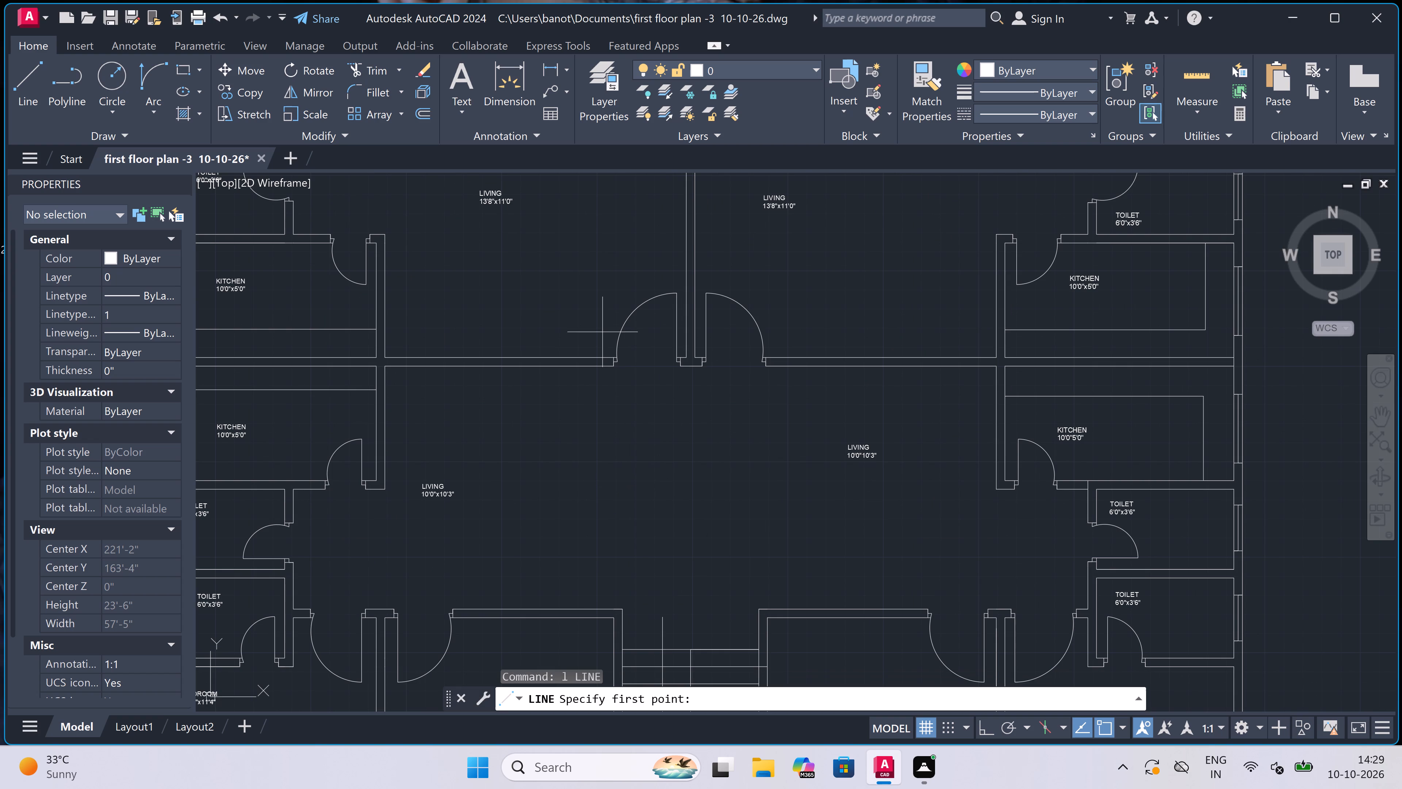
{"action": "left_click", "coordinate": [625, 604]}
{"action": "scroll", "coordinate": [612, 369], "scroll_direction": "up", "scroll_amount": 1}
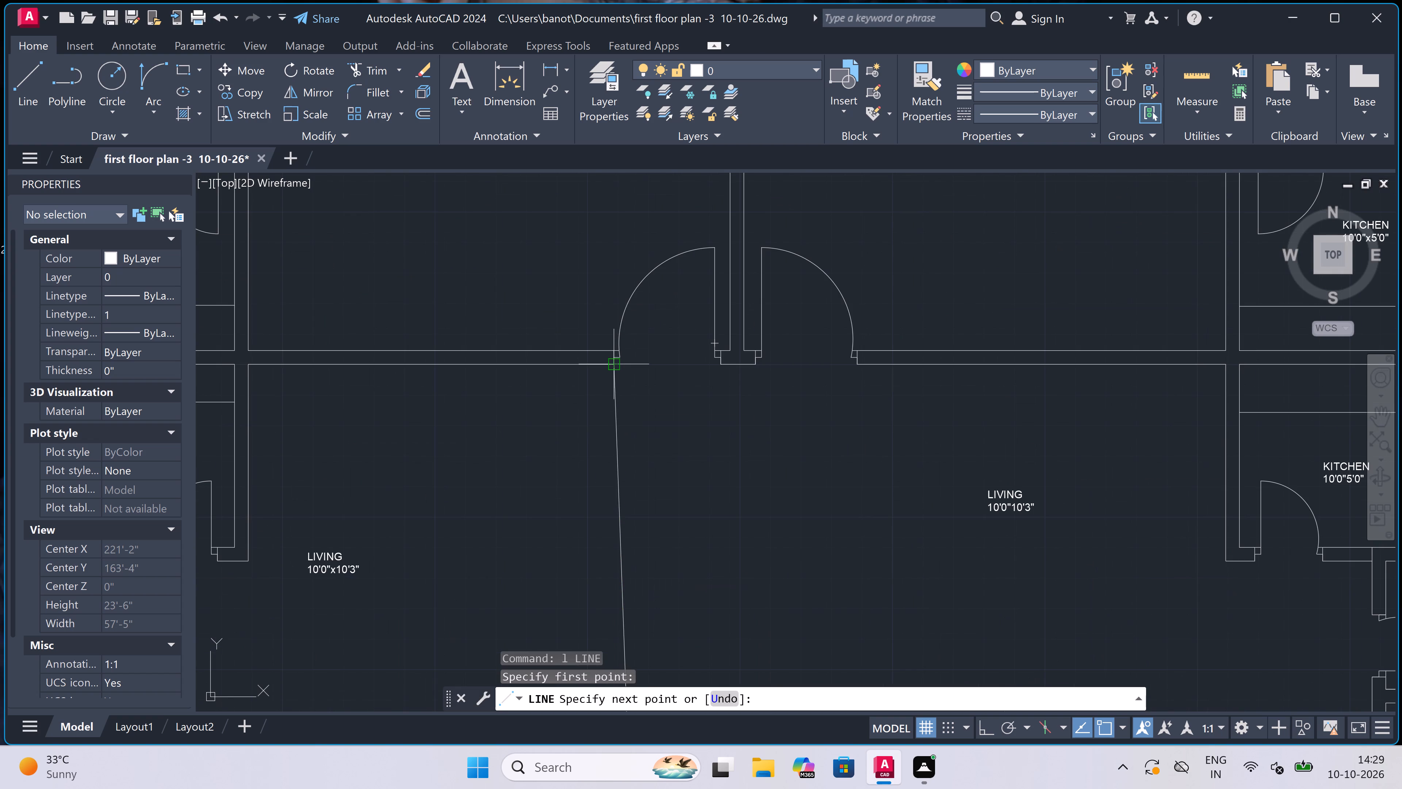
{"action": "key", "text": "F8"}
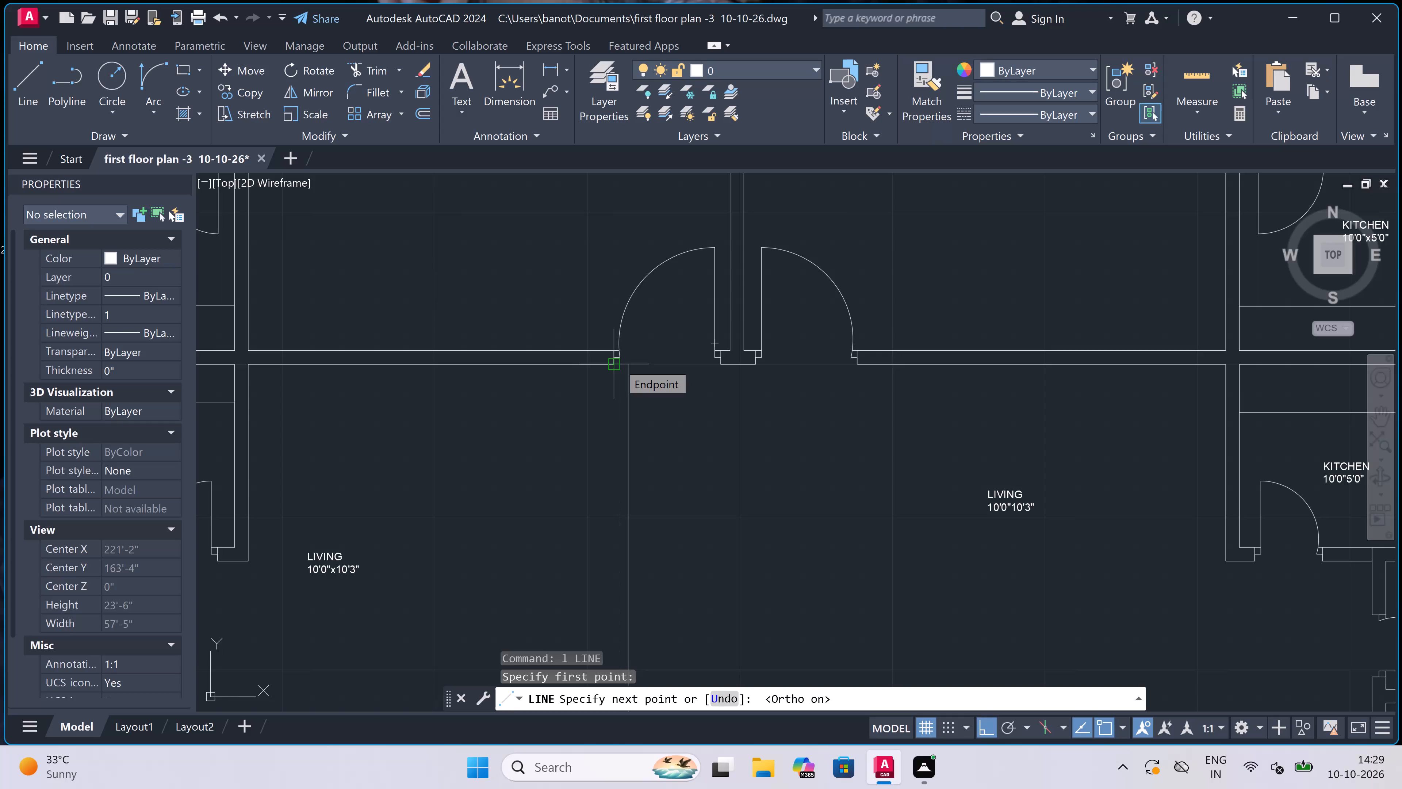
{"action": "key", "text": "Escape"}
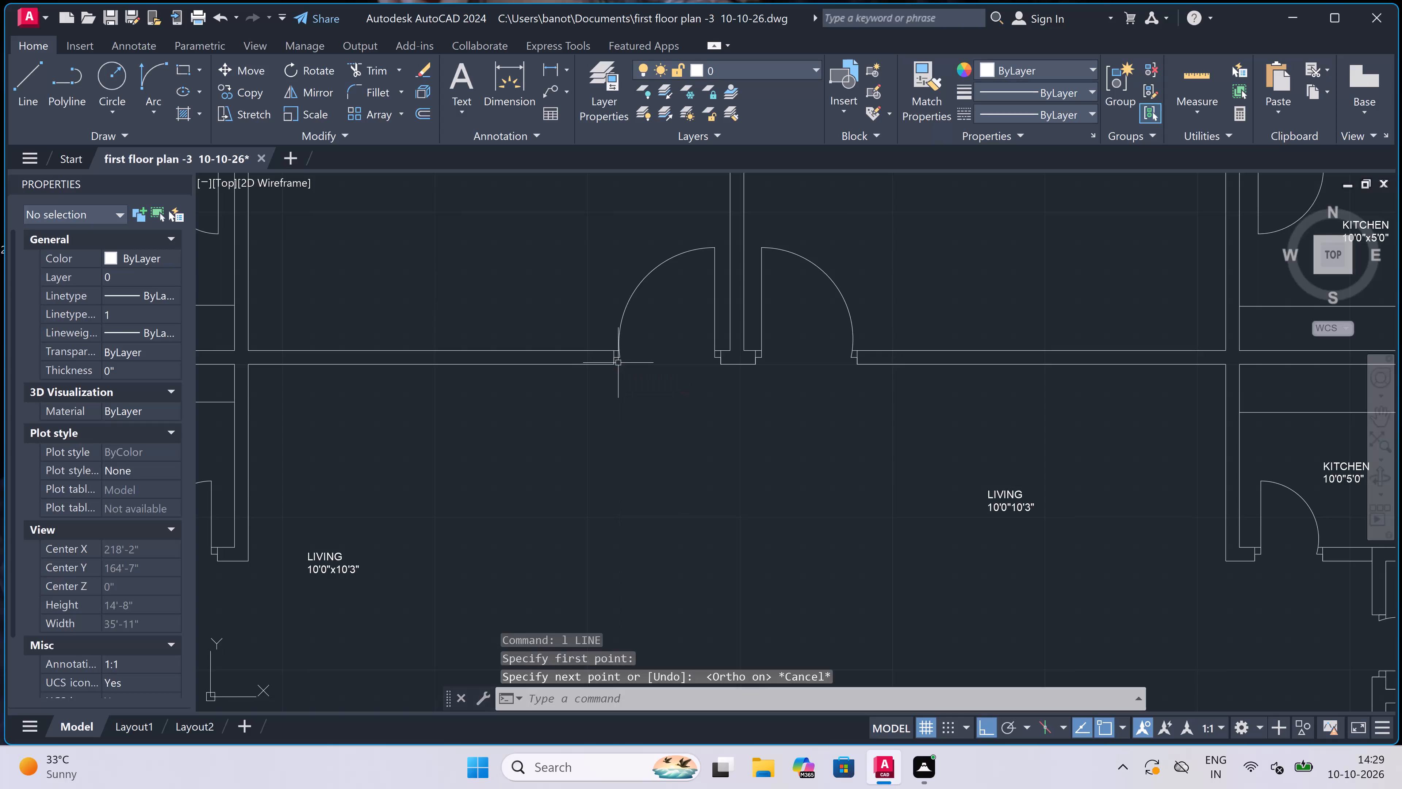
Draw a 4.5" thick vertical wall between the lower-left living area and the lobby, from the upper door jamb down to the wall beside the staircase.
{"action": "type", "text": "l"}
{"action": "key", "text": "space"}
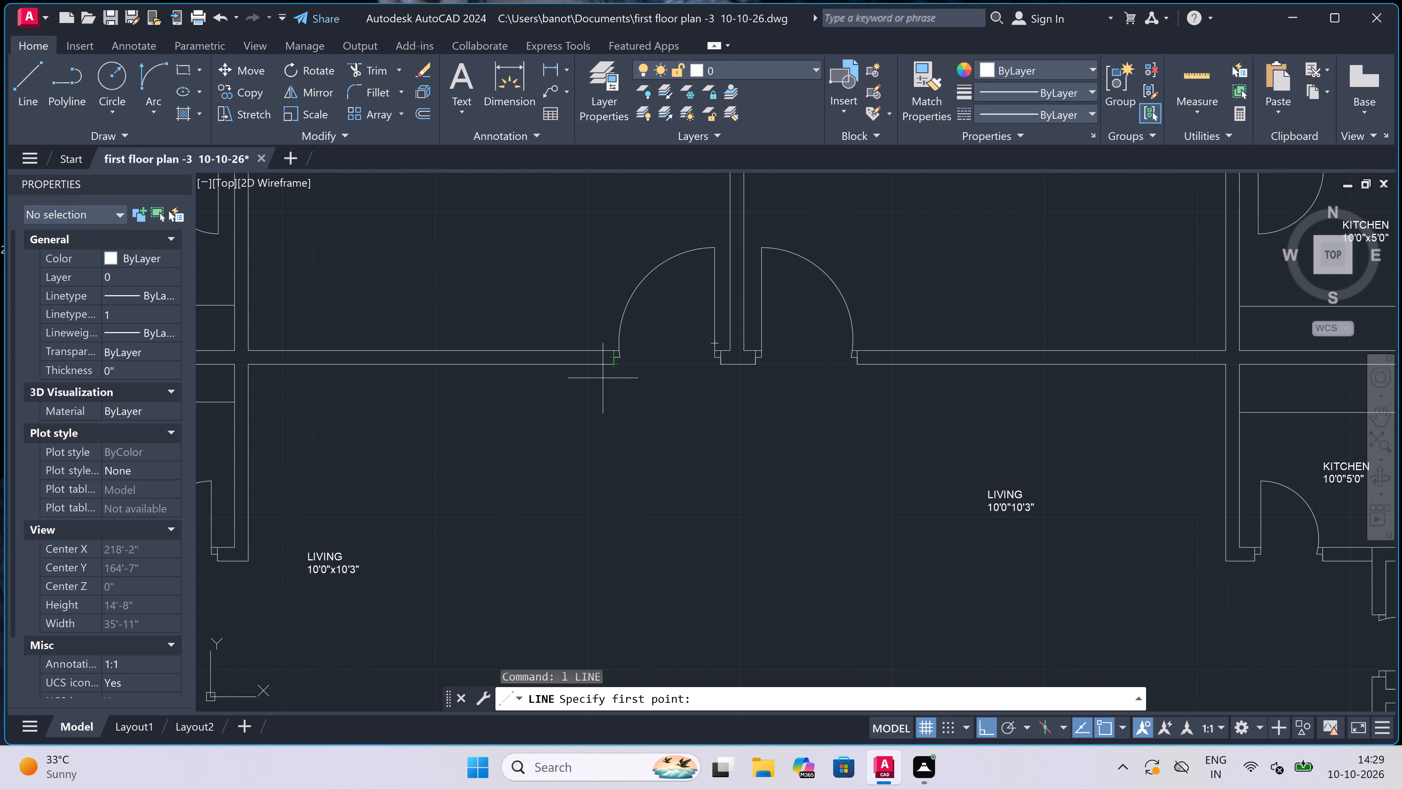
{"action": "left_click", "coordinate": [611, 367]}
{"action": "scroll", "coordinate": [611, 367], "scroll_direction": "down", "scroll_amount": 2}
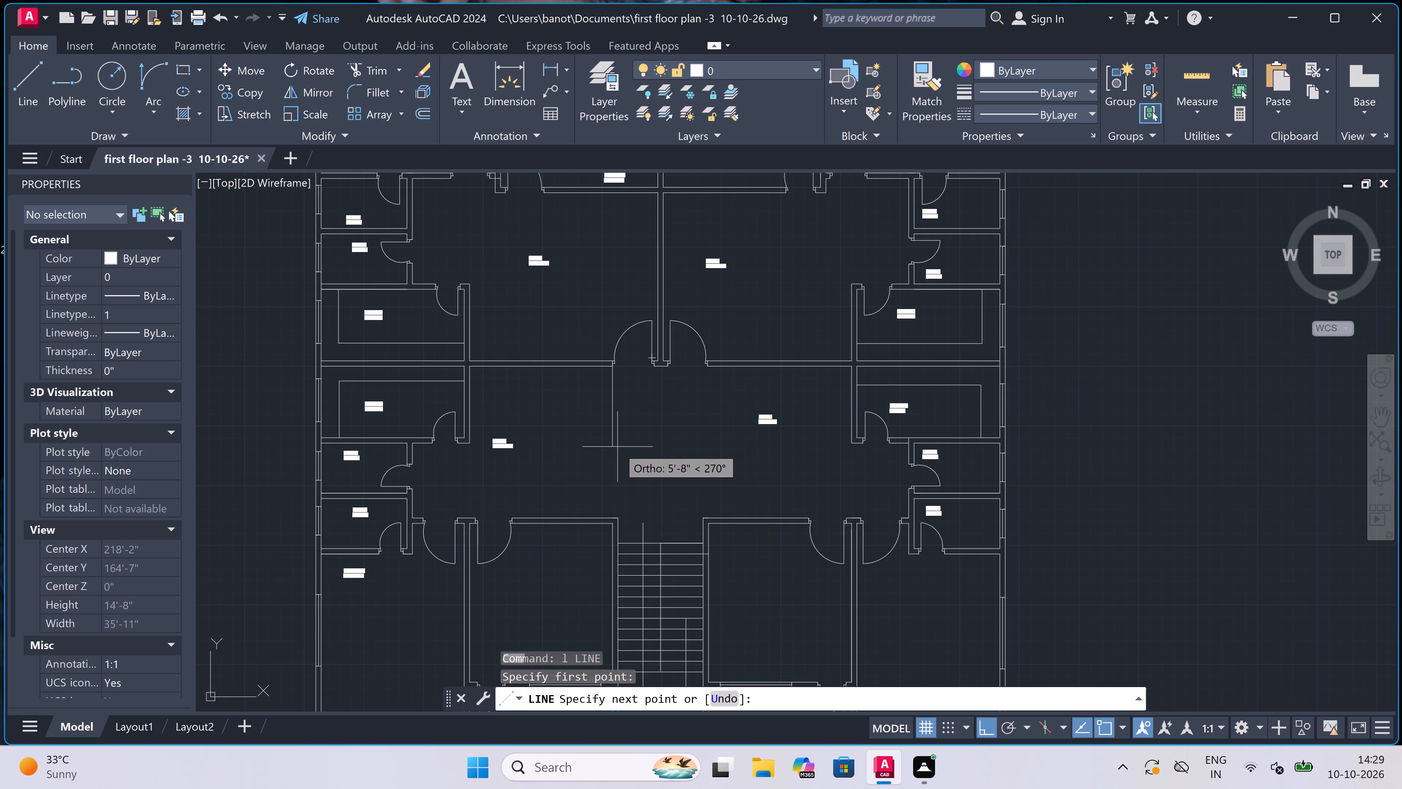
{"action": "left_click", "coordinate": [613, 514]}
{"action": "scroll", "coordinate": [613, 514], "scroll_direction": "up", "scroll_amount": 2}
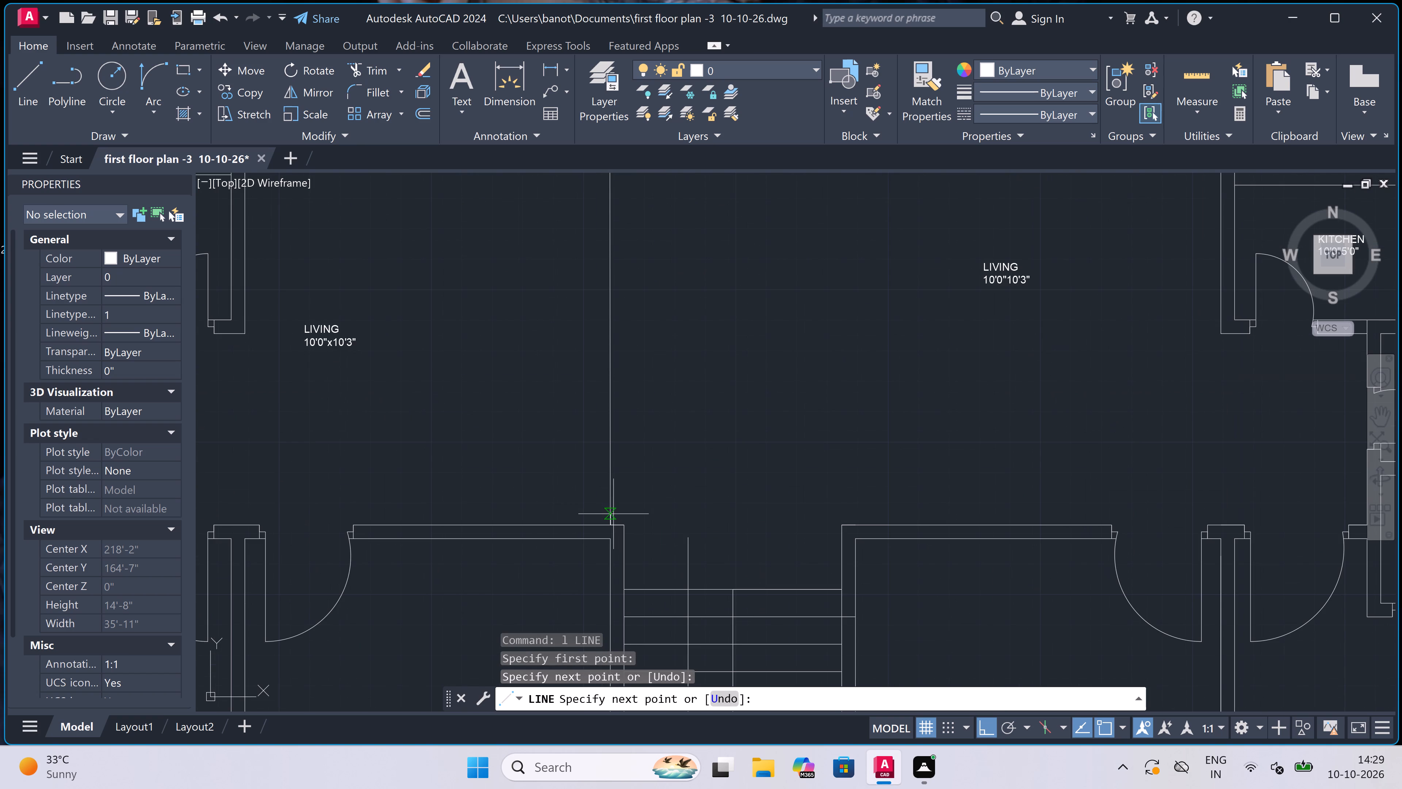
{"action": "type", "text": "4.5"}
{"action": "type", "text": "\""}
{"action": "key", "text": "space"}
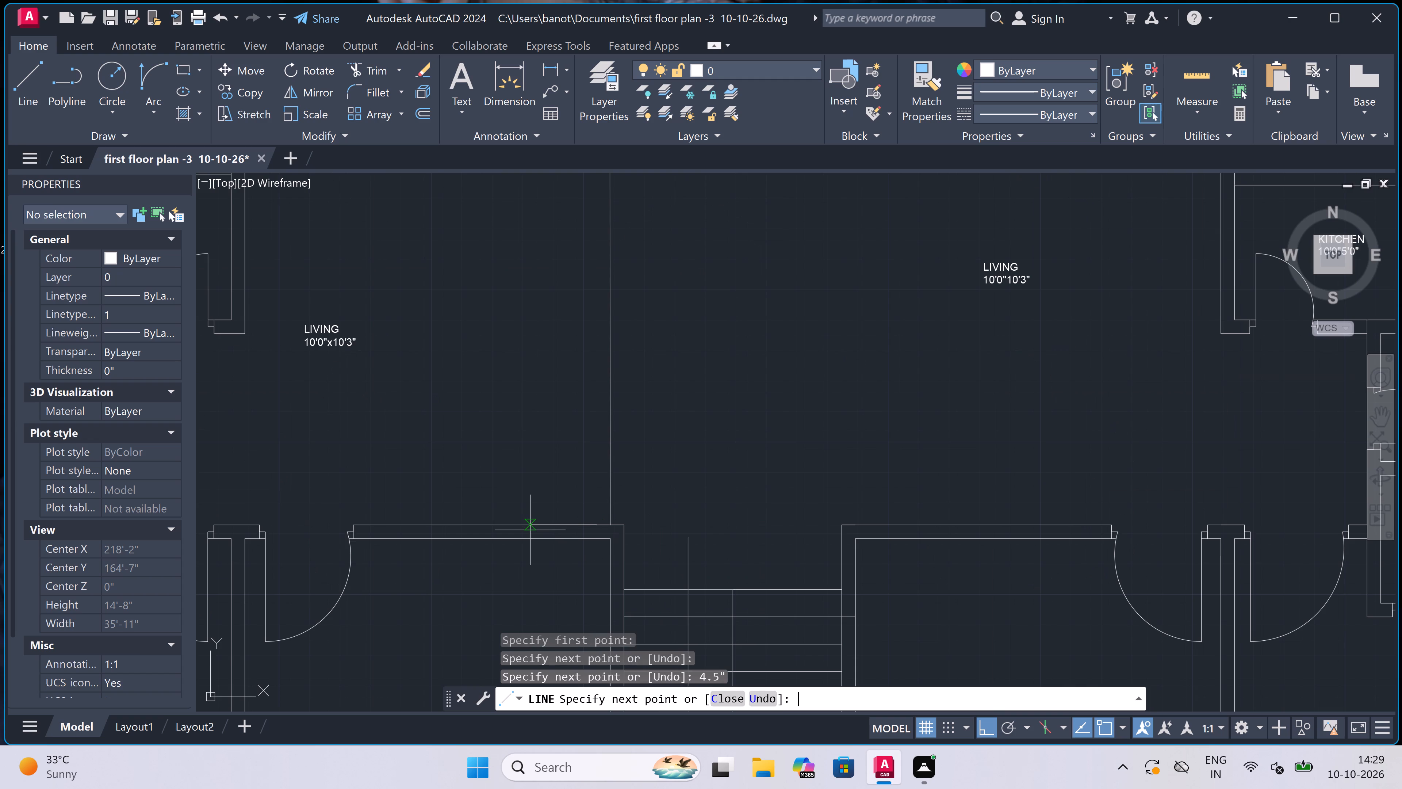
{"action": "scroll", "coordinate": [530, 530], "scroll_direction": "down", "scroll_amount": 1}
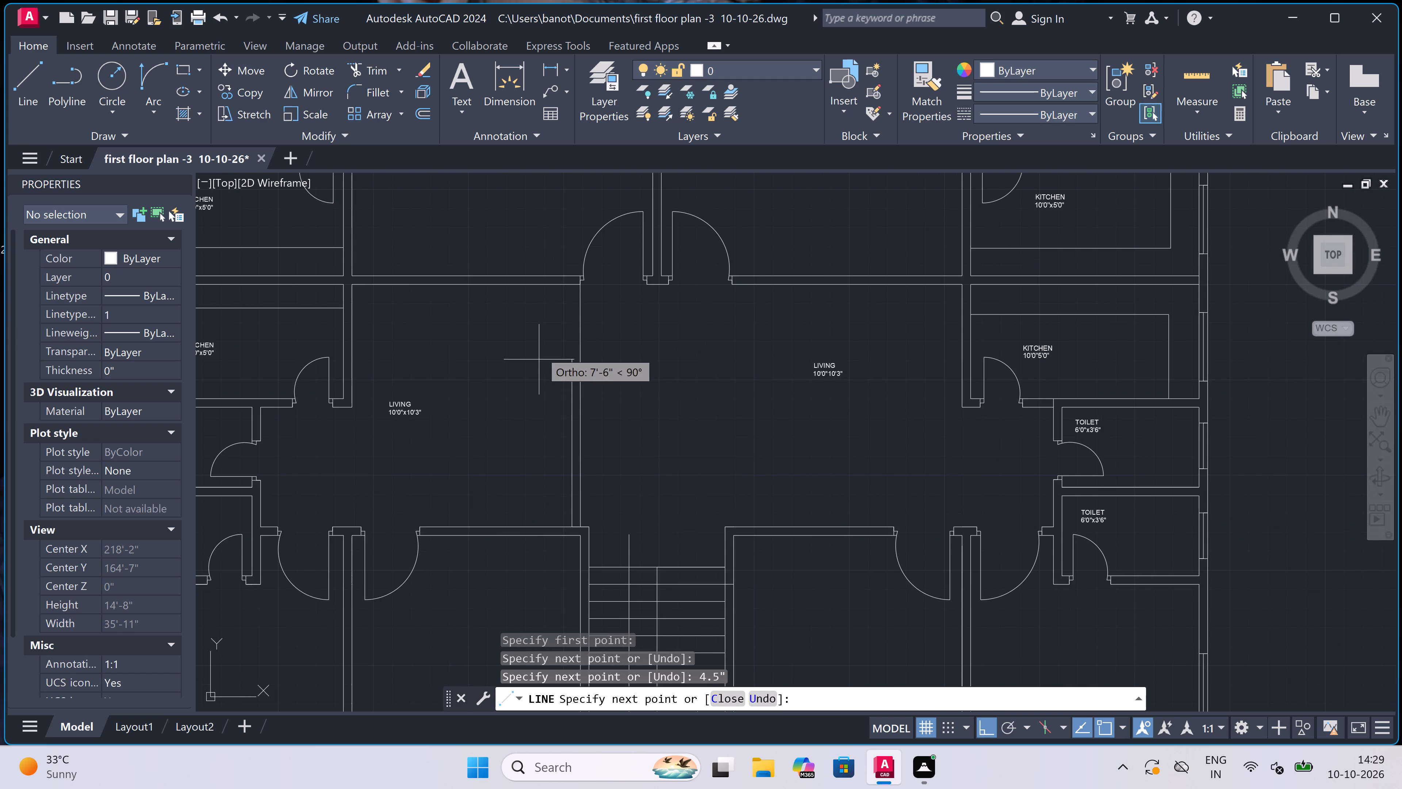
{"action": "scroll", "coordinate": [556, 290], "scroll_direction": "up", "scroll_amount": 1}
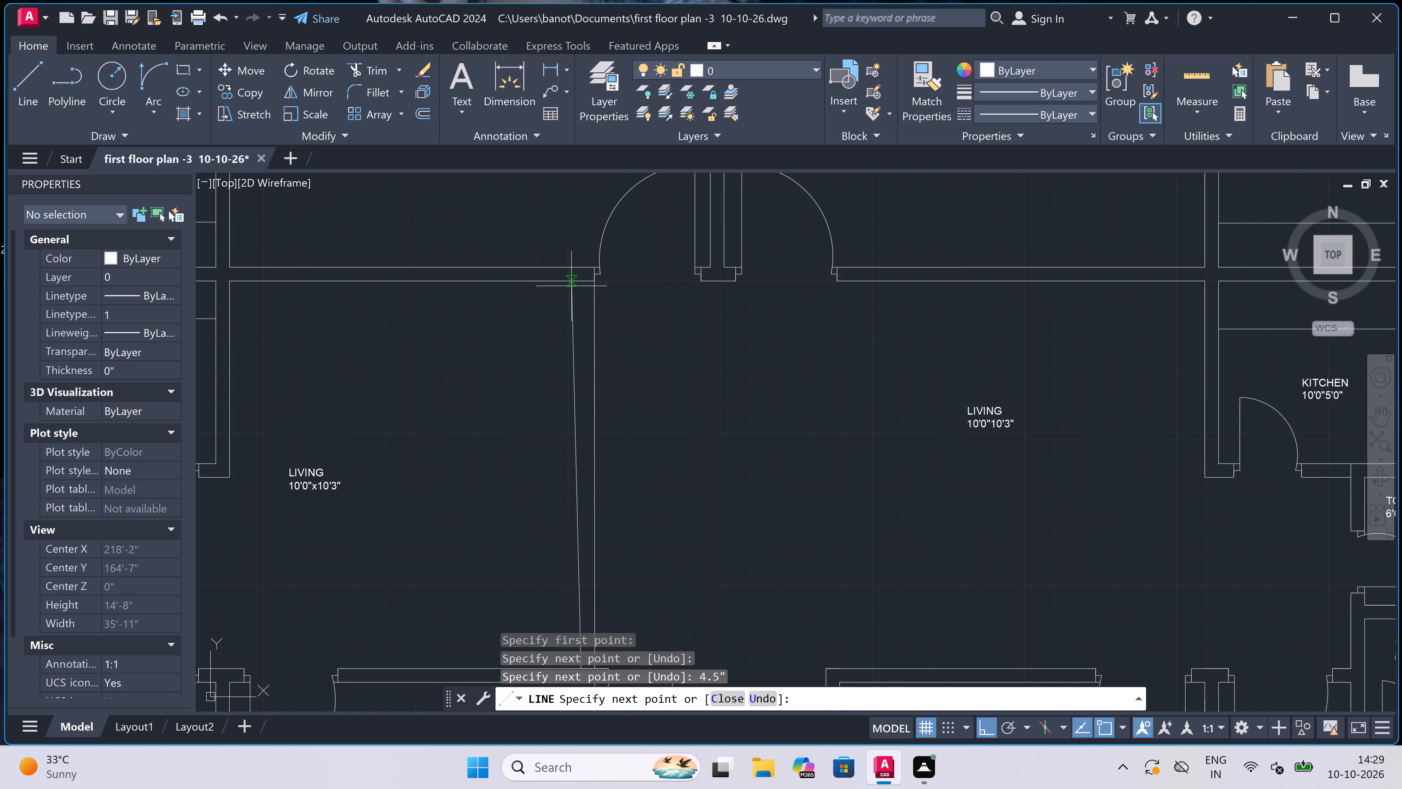
{"action": "double_click", "coordinate": [586, 282]}
{"action": "key", "text": "Escape"}
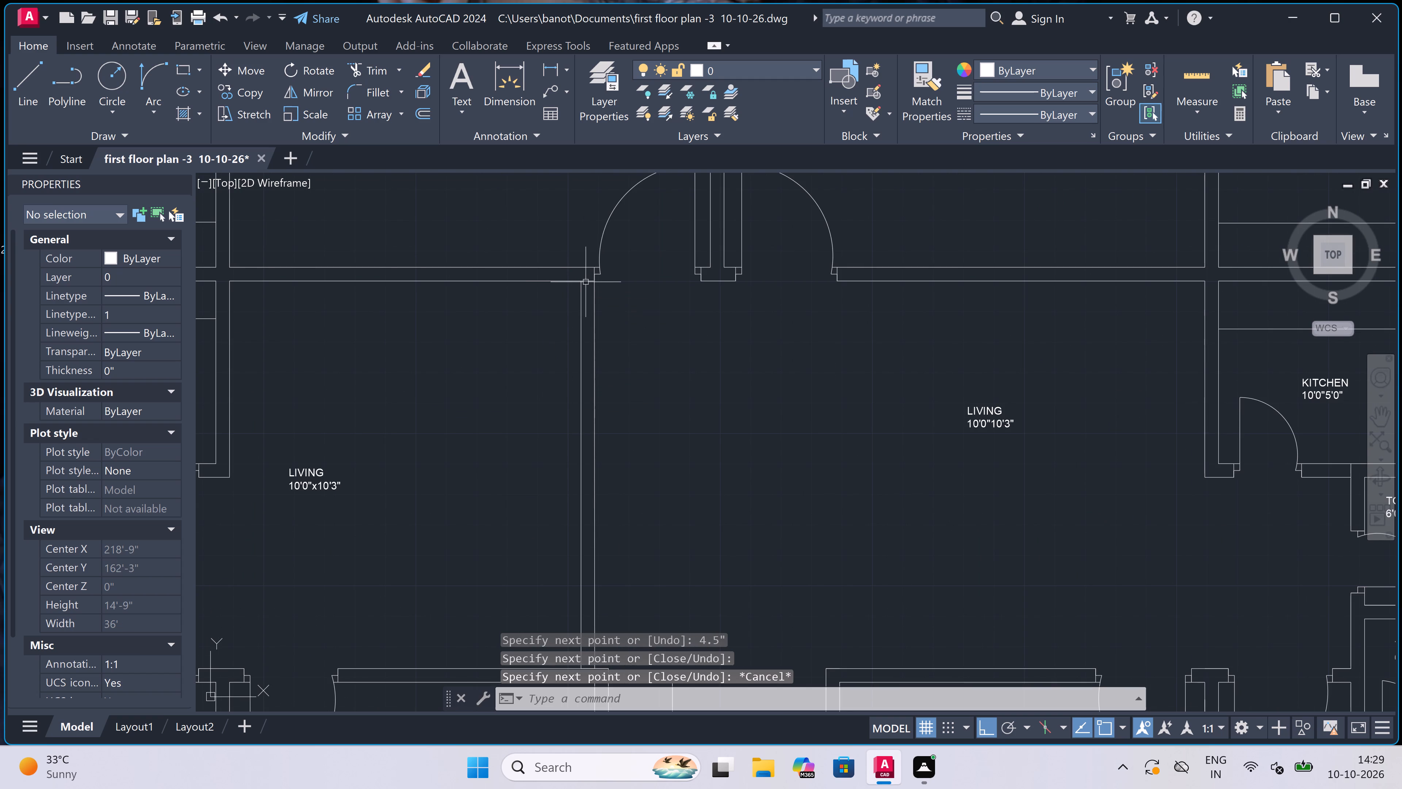
Draw the lower door jamb across the new lobby wall near the staircase, with a 2" rebate and a 3' door leaf into the lower-left living area.
{"action": "key", "text": "space"}
{"action": "scroll", "coordinate": [586, 282], "scroll_direction": "up", "scroll_amount": 1}
{"action": "scroll", "coordinate": [587, 279], "scroll_direction": "down", "scroll_amount": 2}
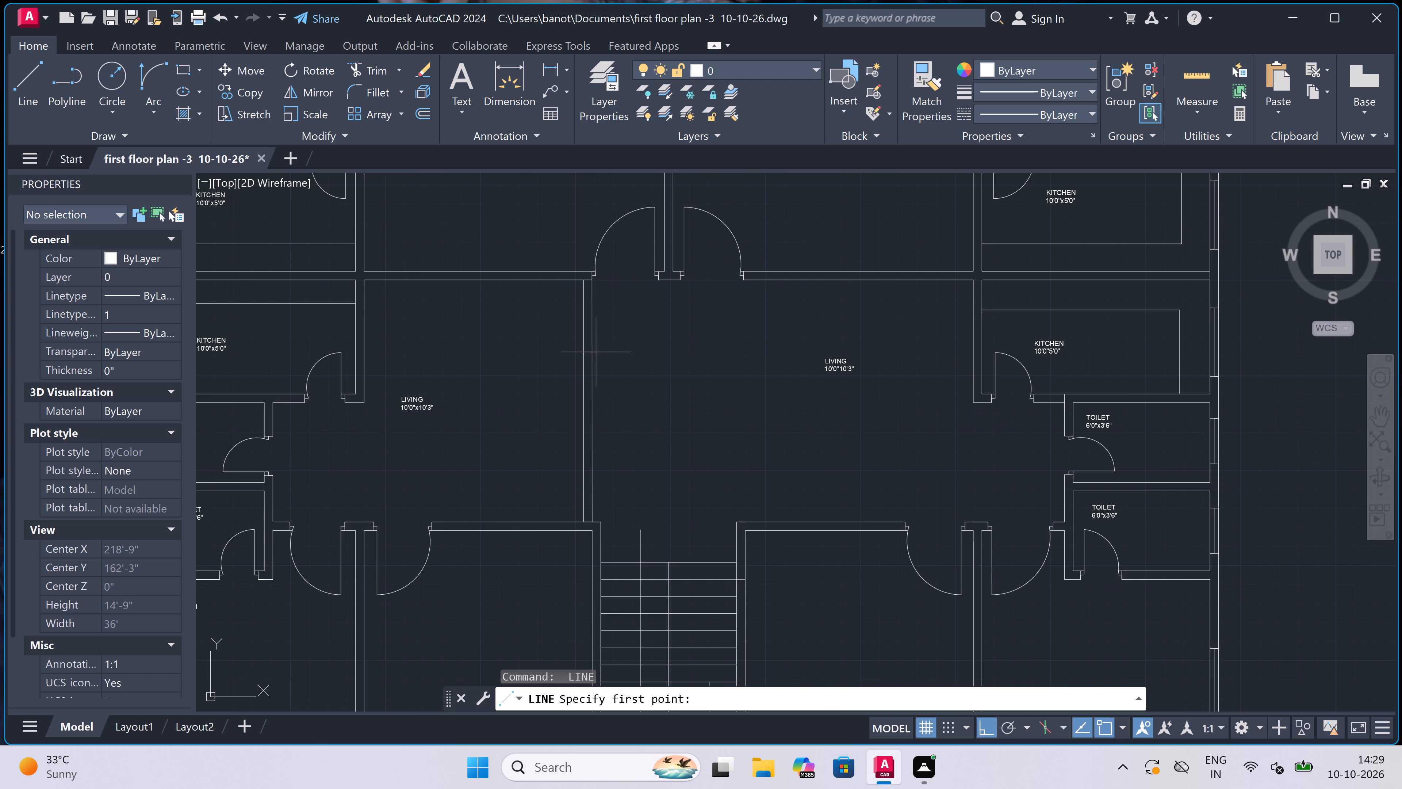
{"action": "scroll", "coordinate": [595, 487], "scroll_direction": "up", "scroll_amount": 2}
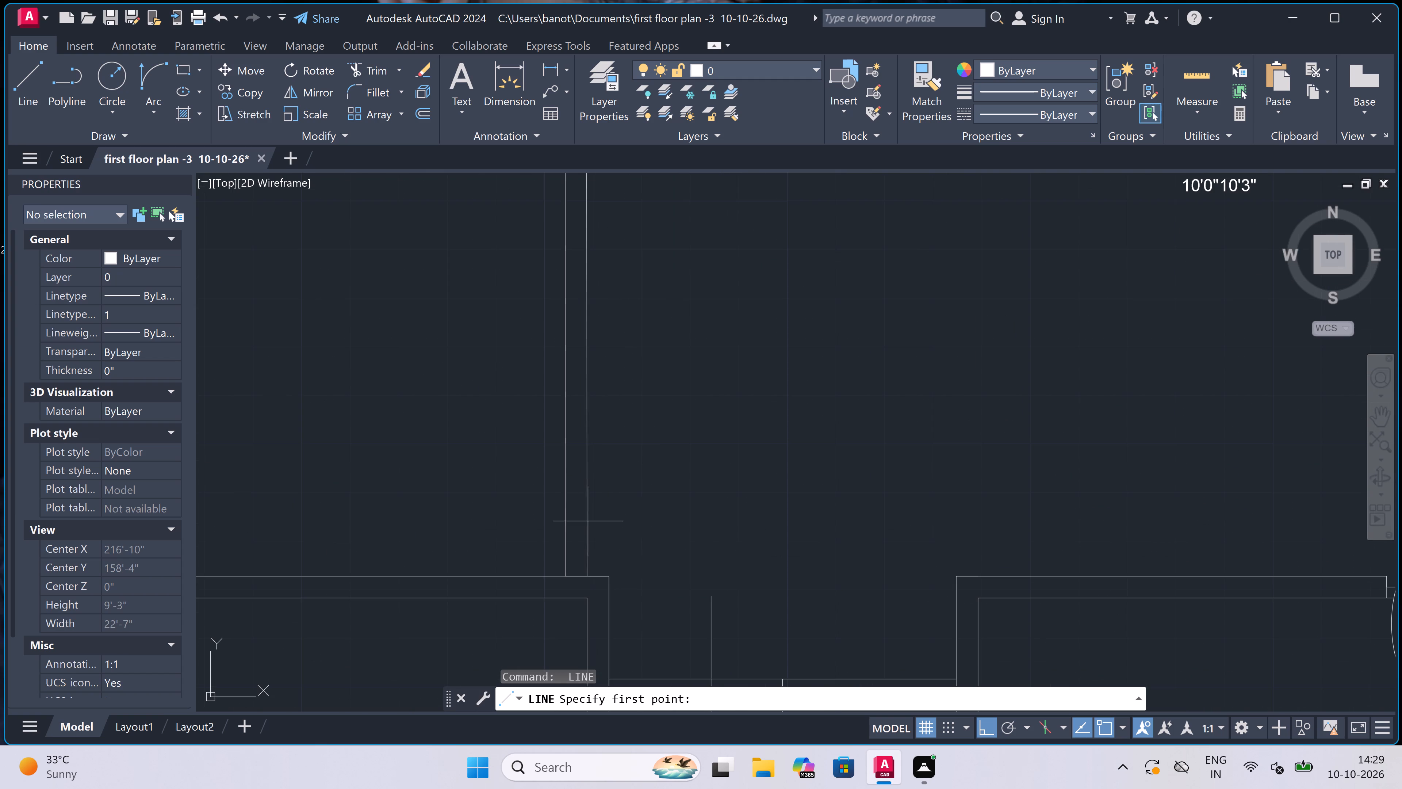
{"action": "left_click", "coordinate": [589, 534]}
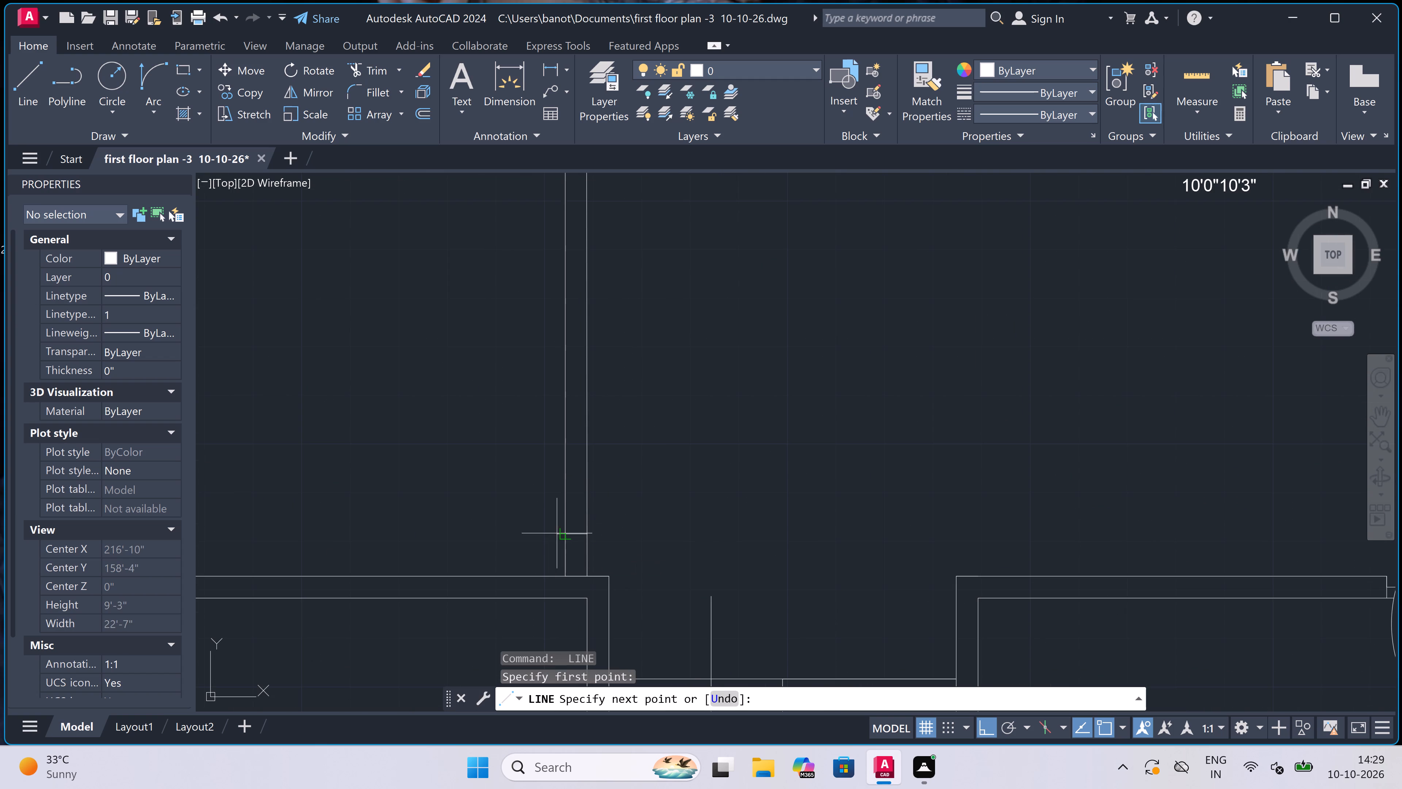
{"action": "left_click", "coordinate": [559, 533]}
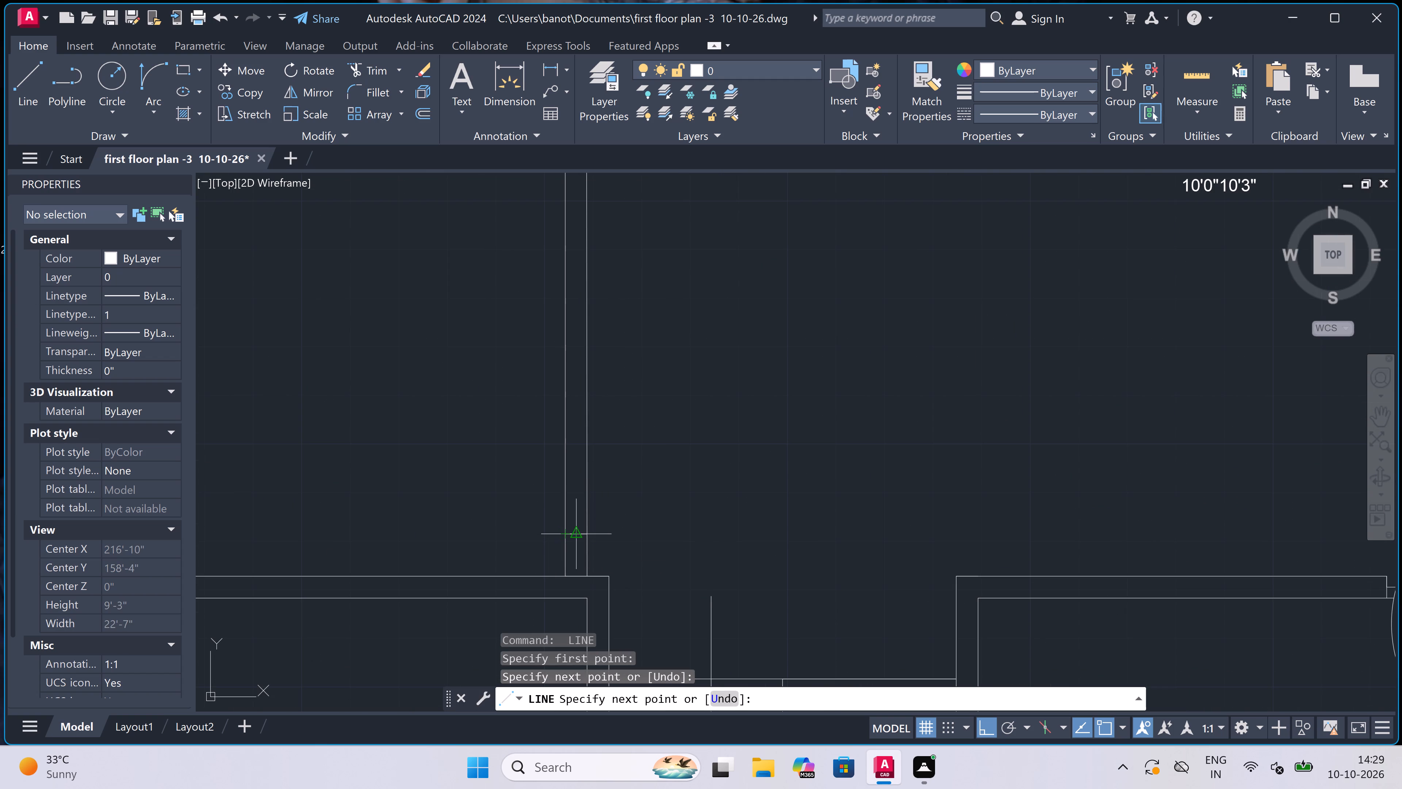
{"action": "left_click", "coordinate": [579, 536]}
{"action": "key", "text": "2"}
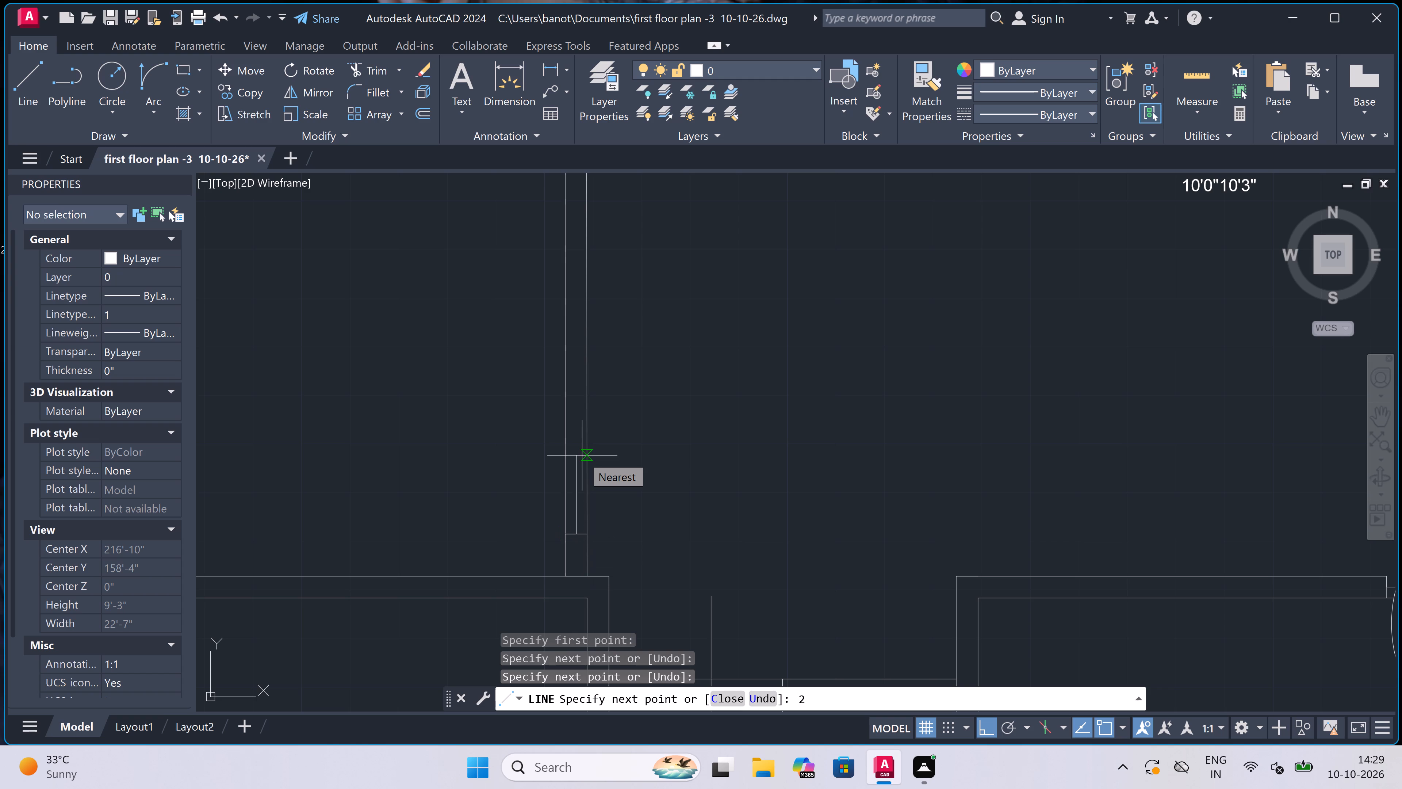
{"action": "type", "text": "\""}
{"action": "key", "text": "space"}
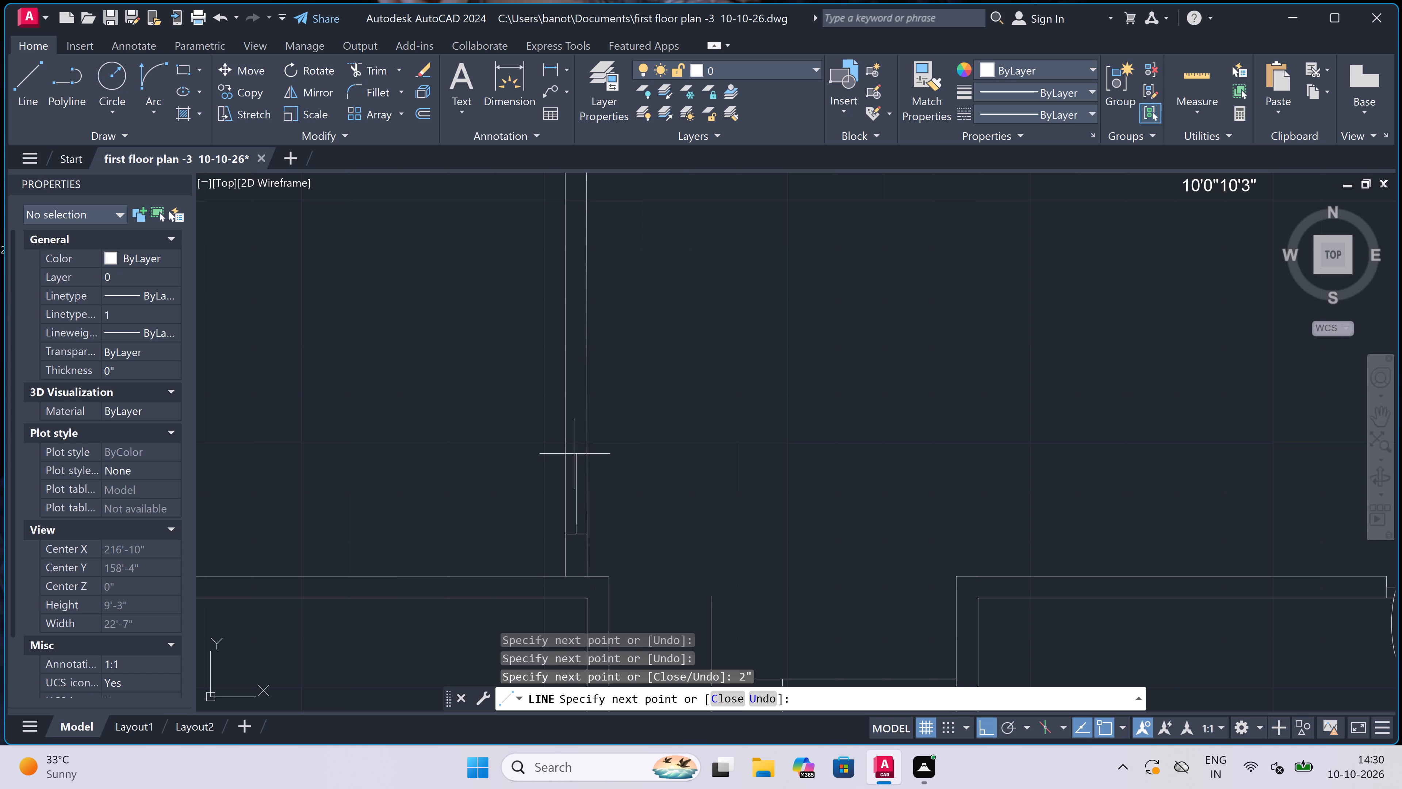
{"action": "type", "text": "3'"}
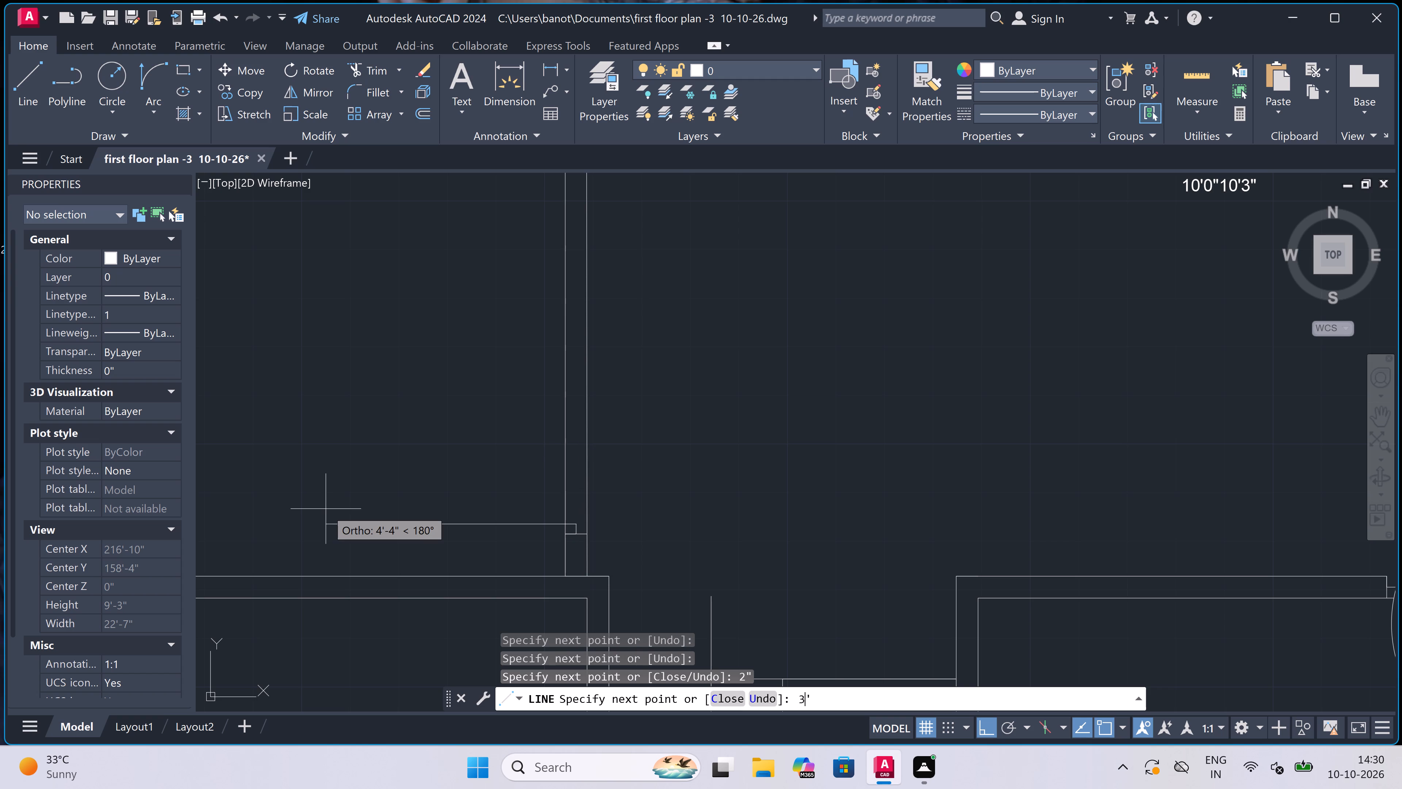
{"action": "key", "text": "space"}
{"action": "key", "text": "Escape"}
Draw the upper door jamb across the same lobby wall, with a 2" rebate line at its midpoint facing the opening.
{"action": "key", "text": "space"}
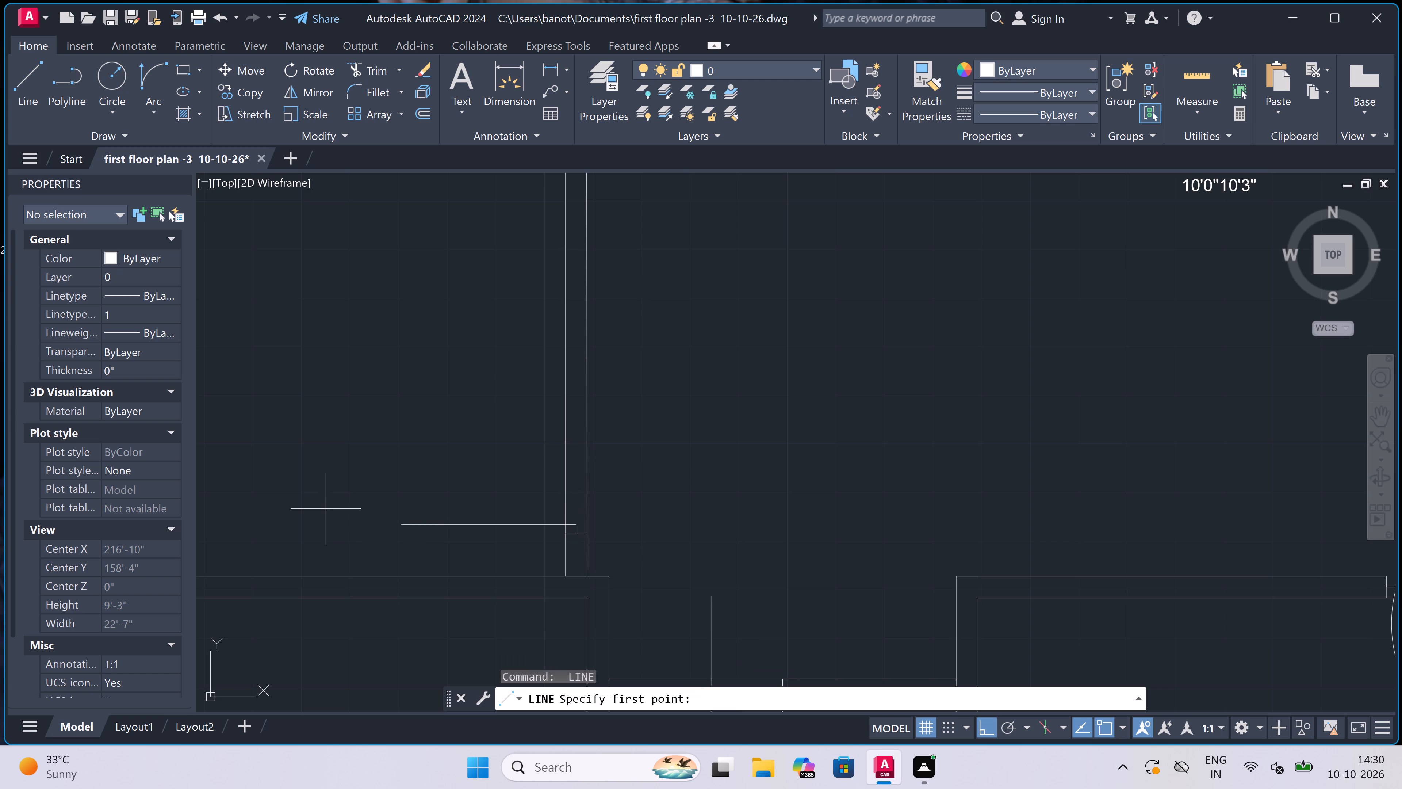
{"action": "left_click", "coordinate": [573, 366]}
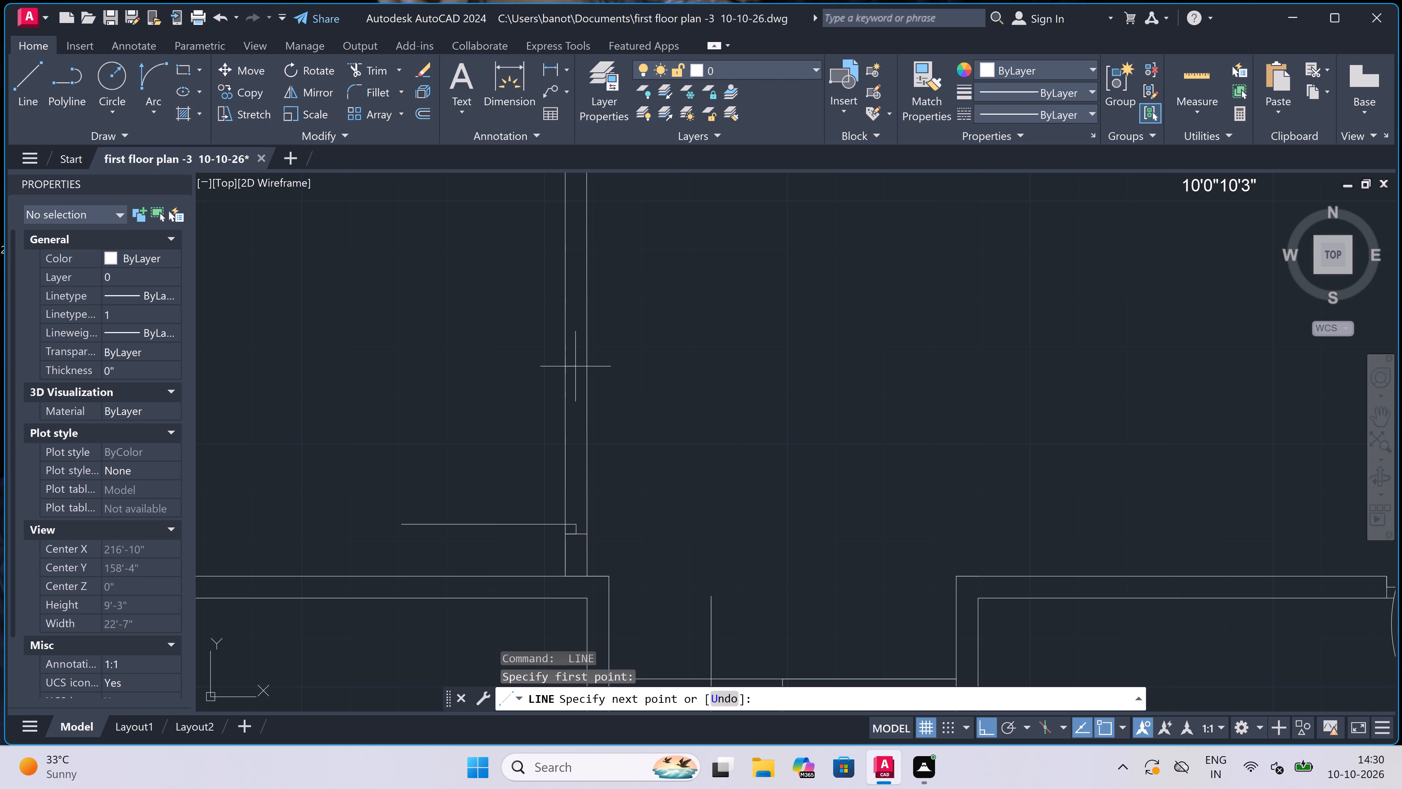
{"action": "left_click", "coordinate": [582, 366]}
{"action": "left_click", "coordinate": [575, 368]}
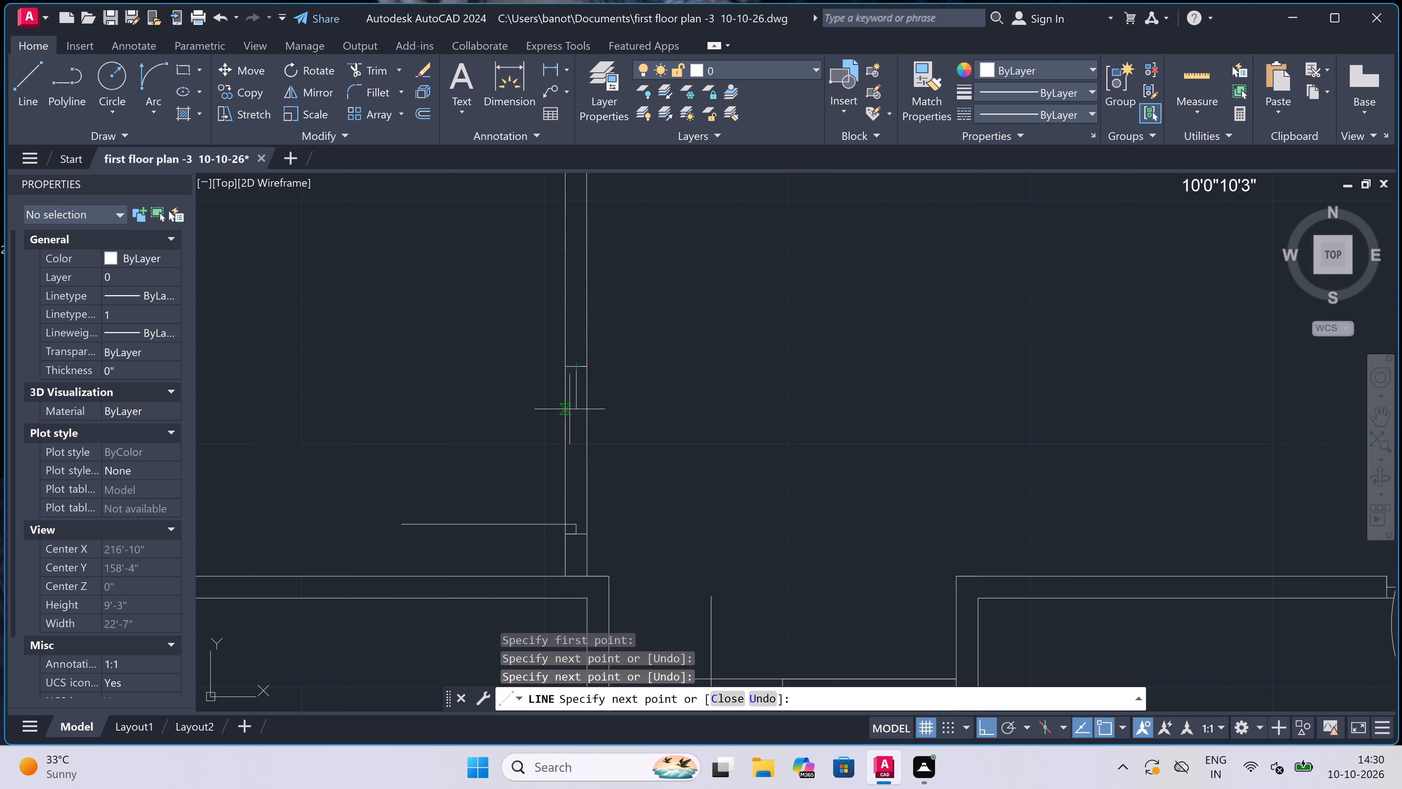
{"action": "key", "text": "2"}
{"action": "type", "text": "\""}
{"action": "key", "text": "space"}
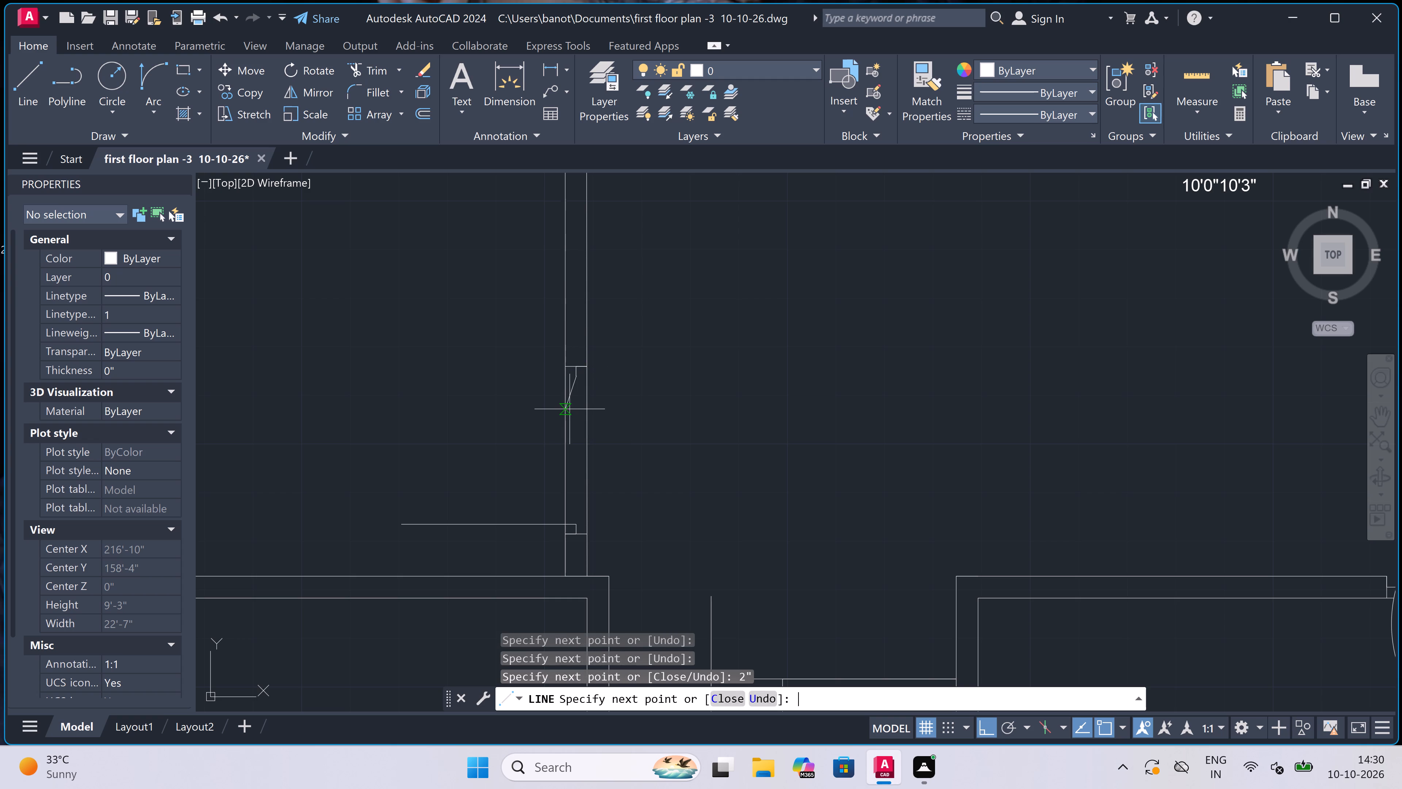
{"action": "key", "text": "Escape"}
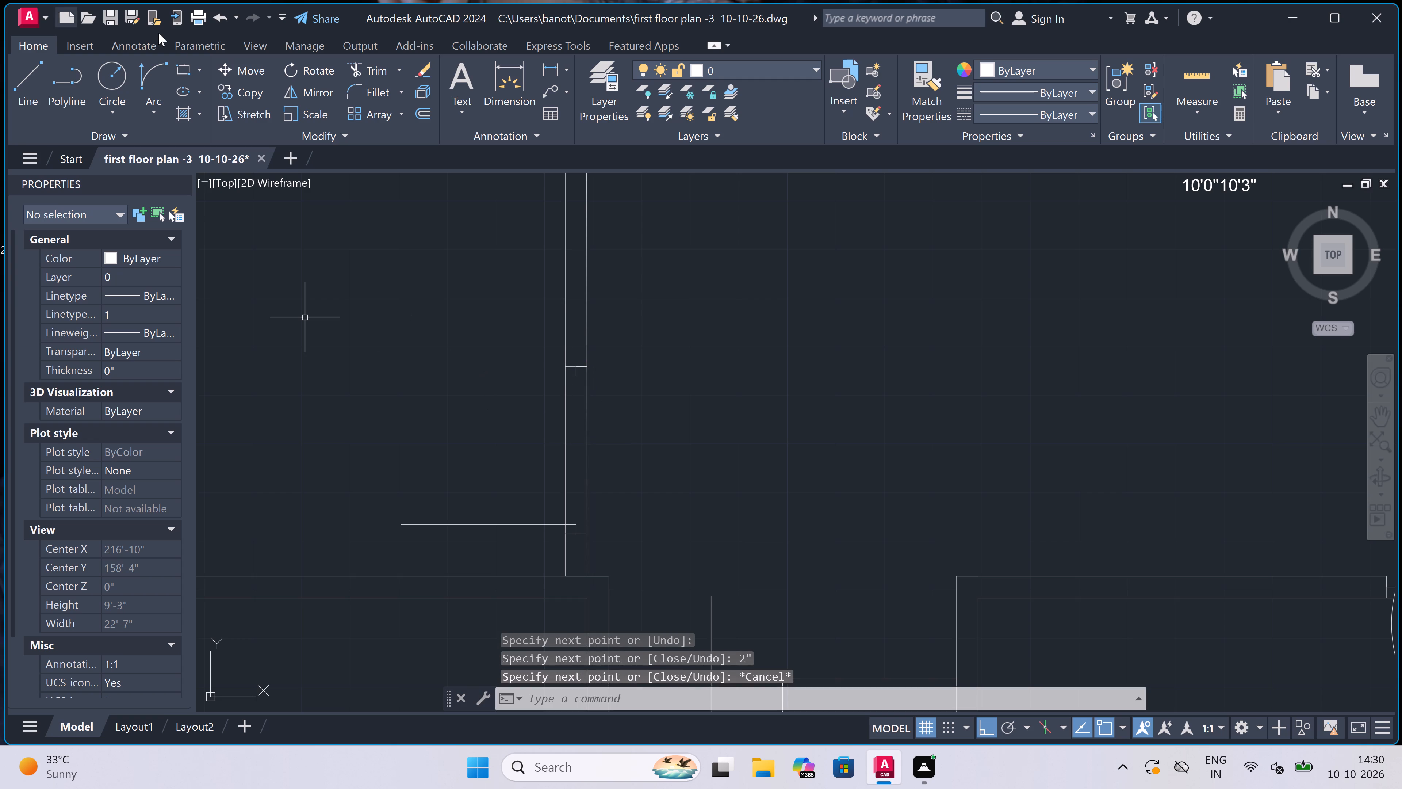
Draw the door swing arc from the free end of the 3' leaf to the upper jamb's rebate.
{"action": "double_click", "coordinate": [148, 78]}
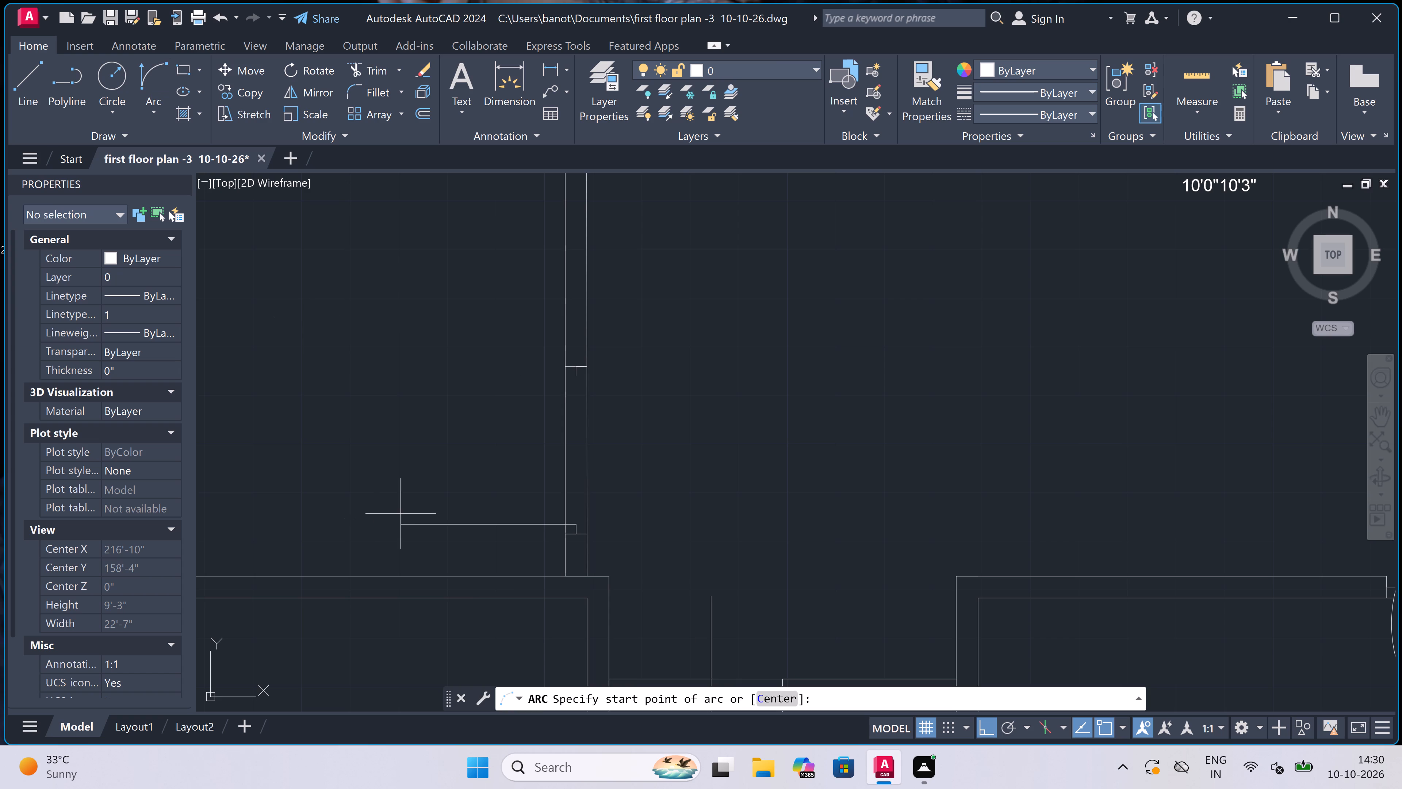
{"action": "left_click", "coordinate": [404, 524]}
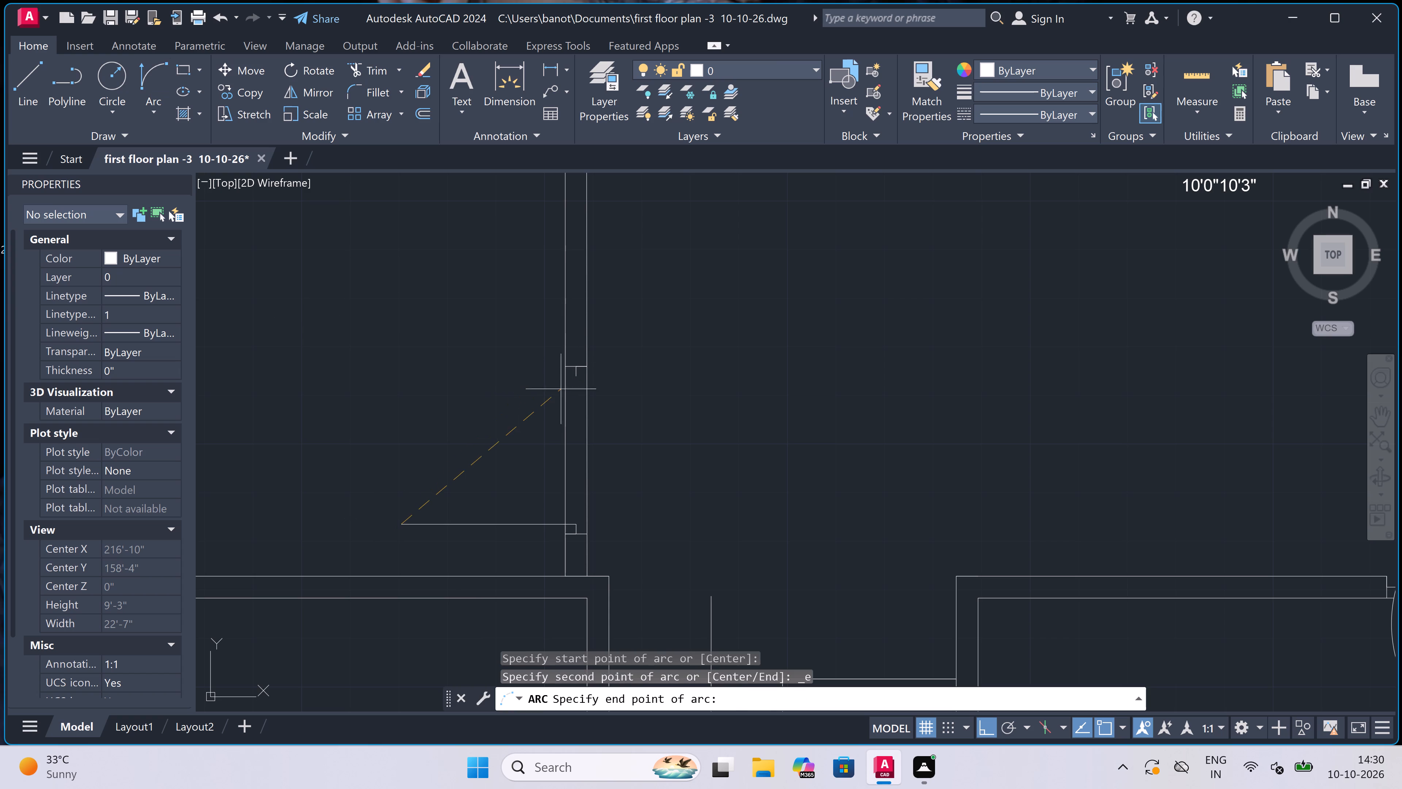
{"action": "double_click", "coordinate": [578, 376]}
{"action": "left_click", "coordinate": [487, 355]}
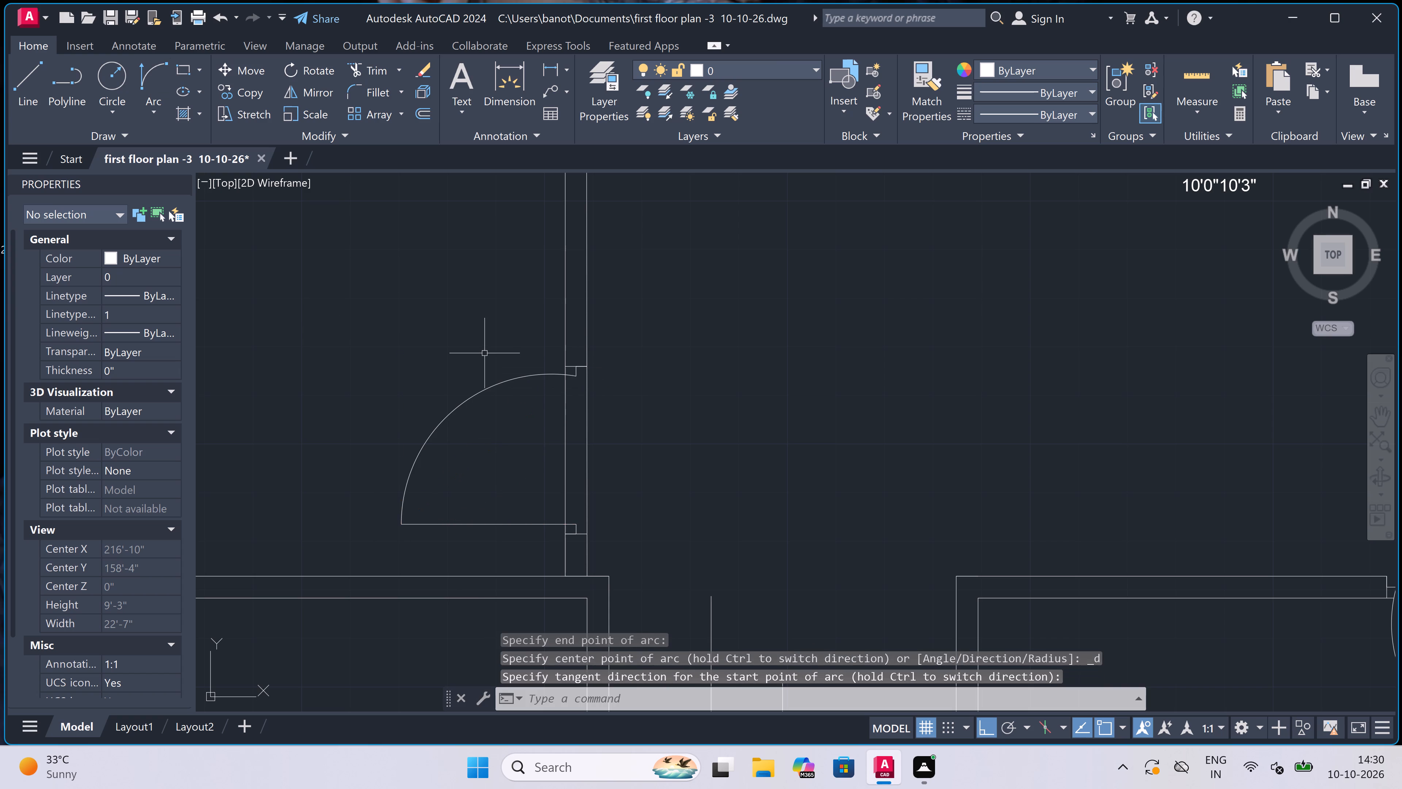
Trim the wall lines across the new door opening and the line crossing the lobby wall's base at the horizontal wall below.
{"action": "type", "text": "tr"}
{"action": "key", "text": "space"}
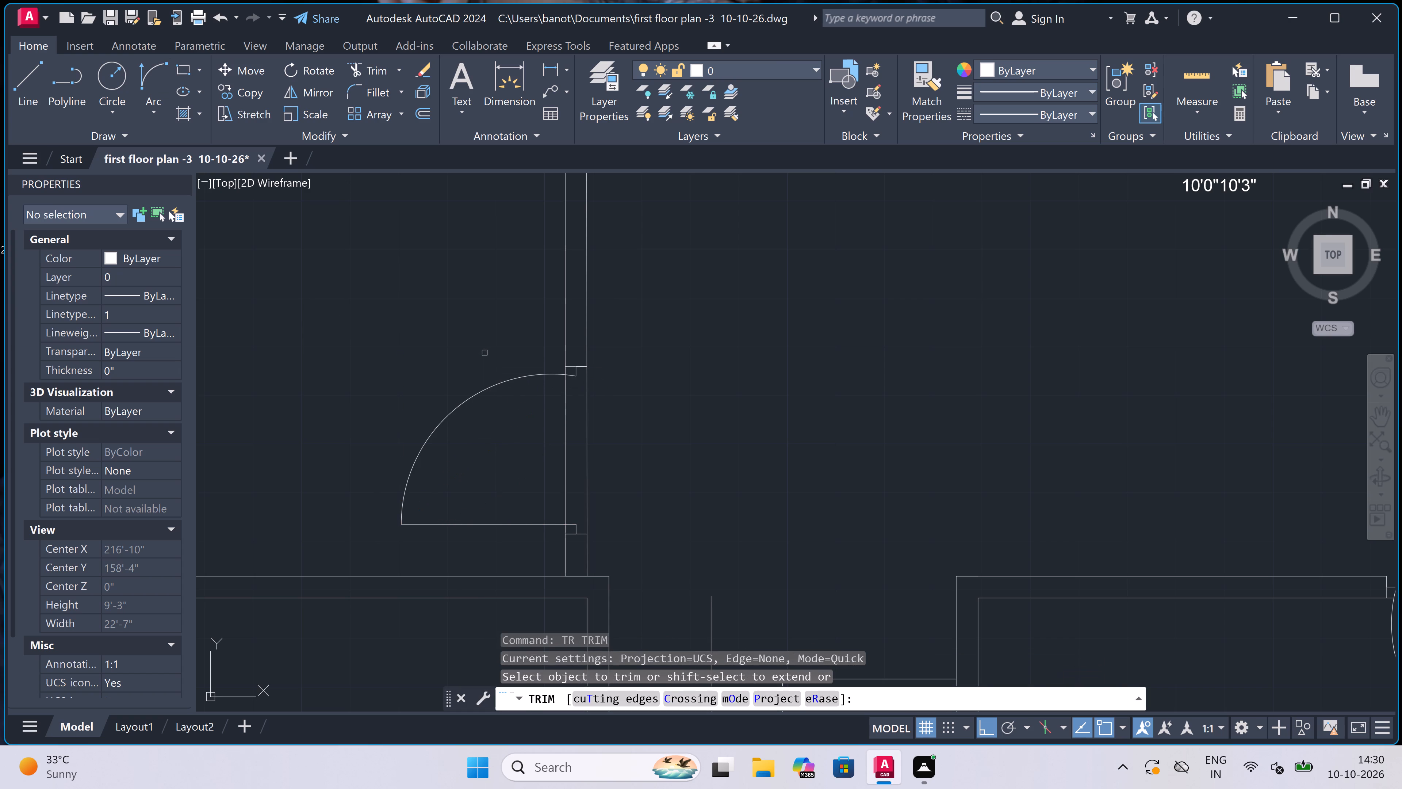
{"action": "double_click", "coordinate": [509, 456]}
{"action": "left_click", "coordinate": [709, 416]}
{"action": "scroll", "coordinate": [550, 416], "scroll_direction": "down", "scroll_amount": 5}
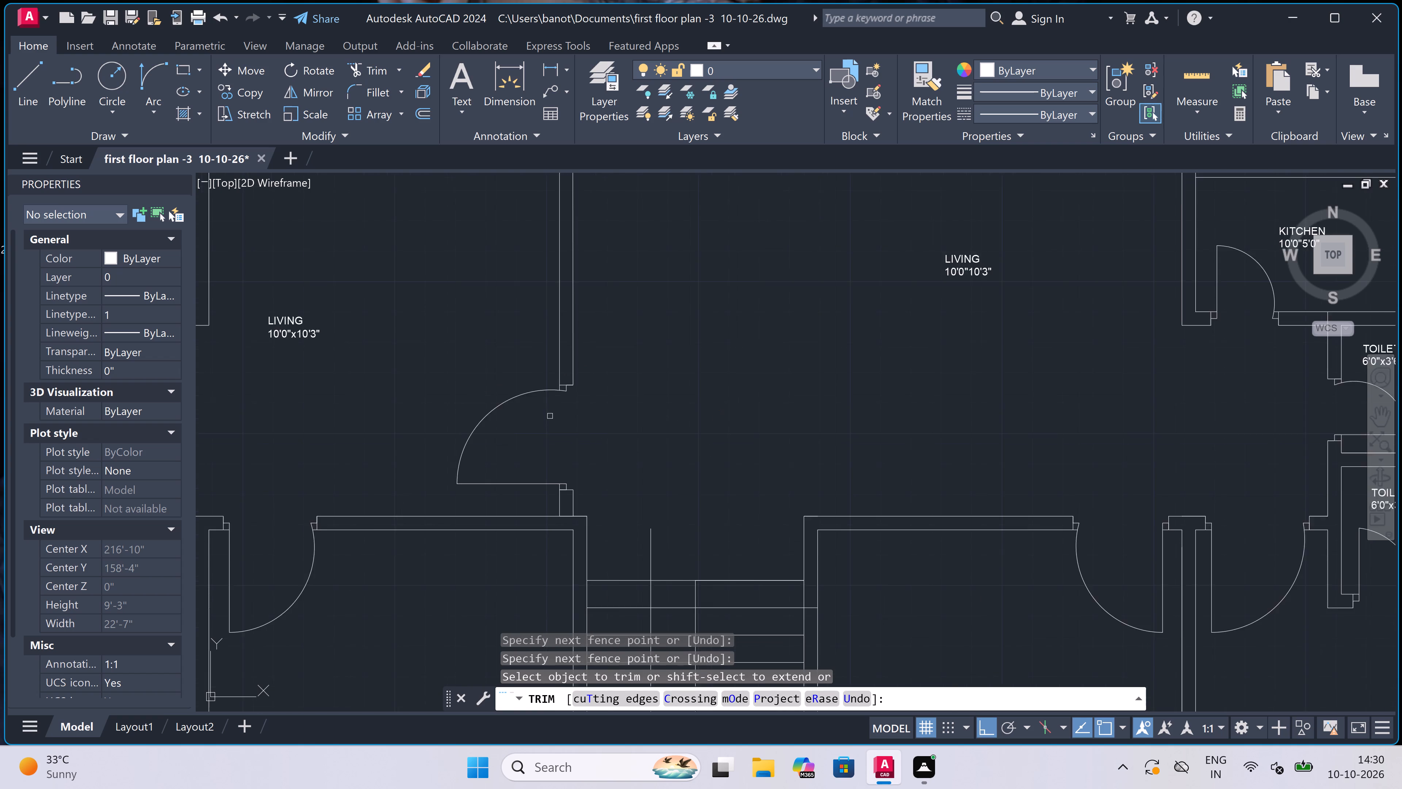
{"action": "scroll", "coordinate": [553, 423], "scroll_direction": "up", "scroll_amount": 5}
{"action": "scroll", "coordinate": [558, 460], "scroll_direction": "up", "scroll_amount": 4}
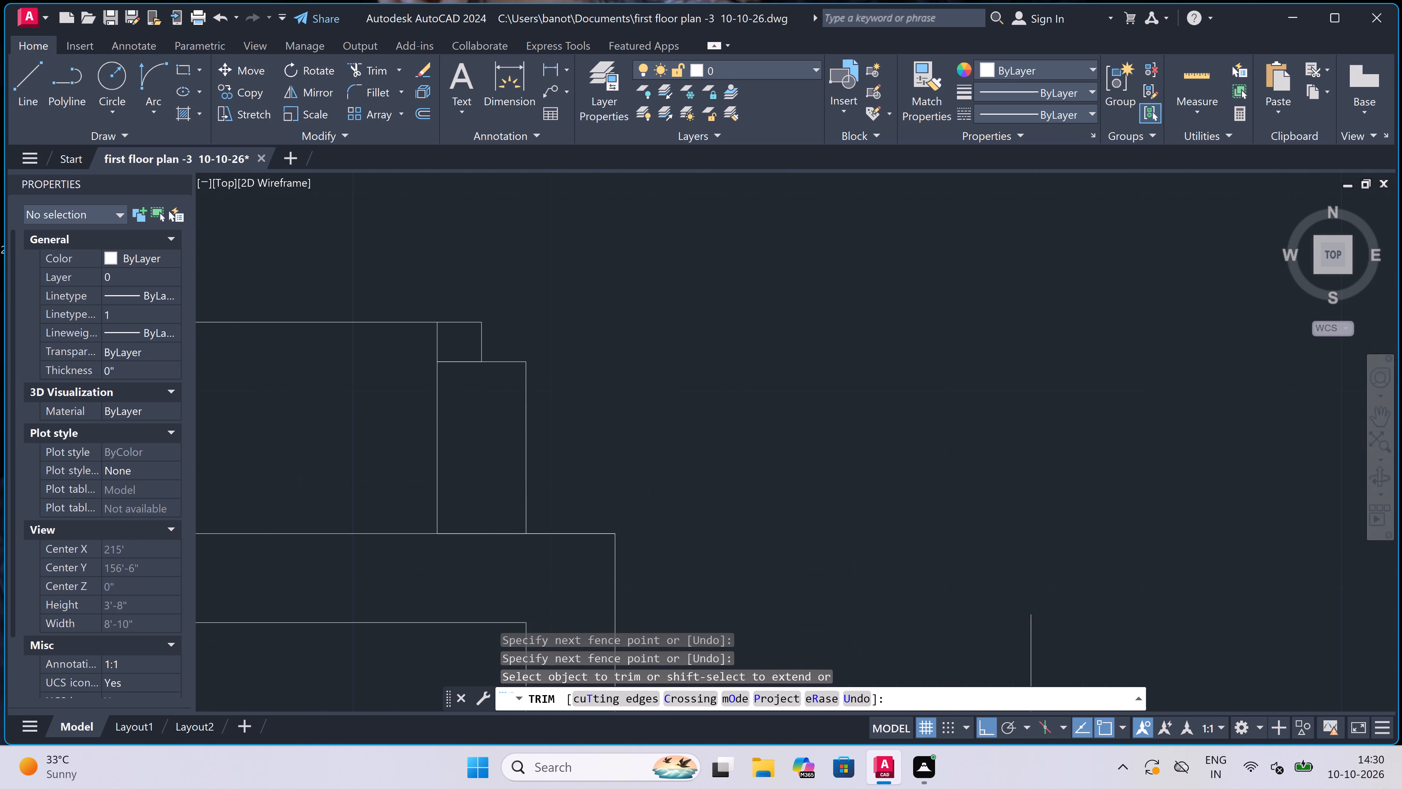
{"action": "double_click", "coordinate": [495, 533]}
{"action": "left_click", "coordinate": [491, 502]}
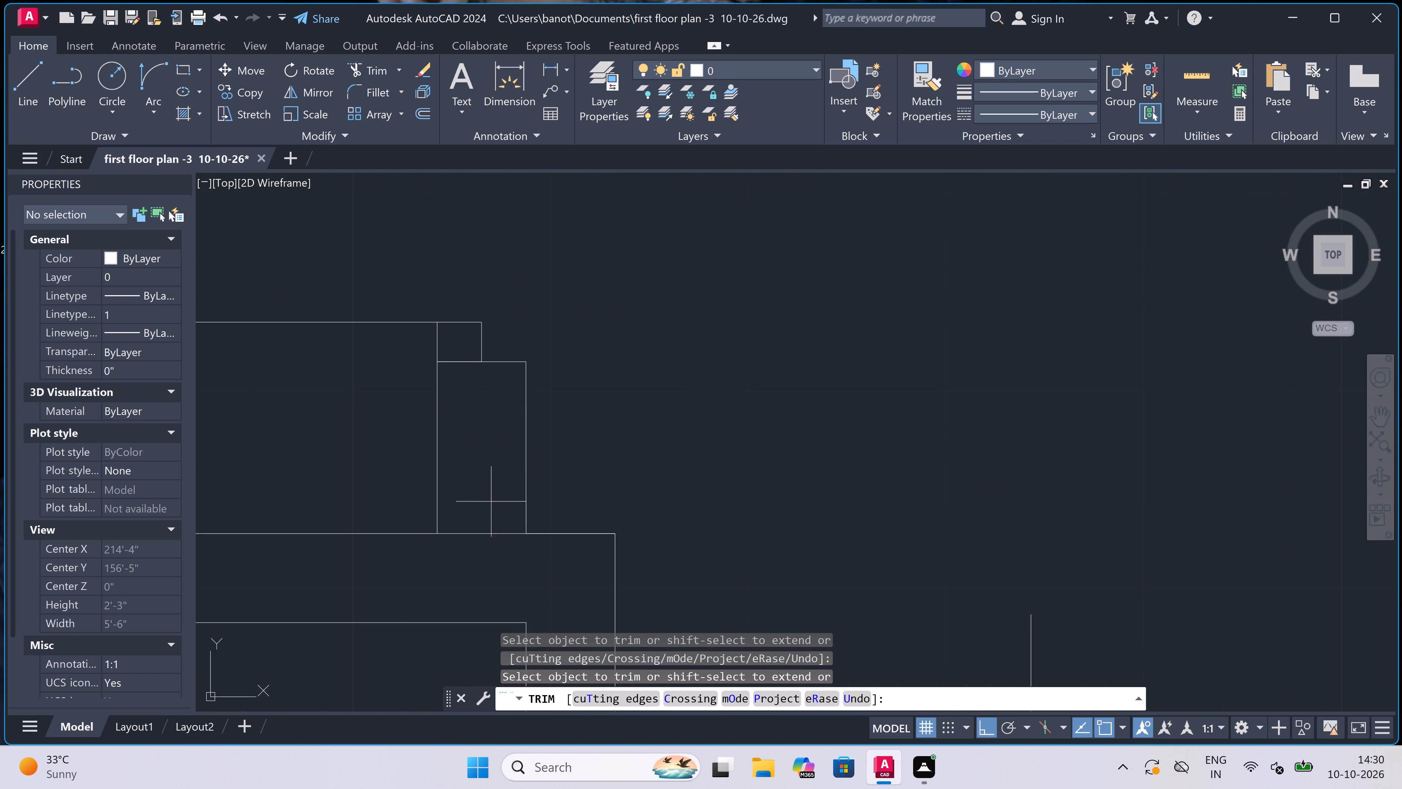
{"action": "double_click", "coordinate": [489, 557]}
{"action": "scroll", "coordinate": [493, 505], "scroll_direction": "down", "scroll_amount": 5}
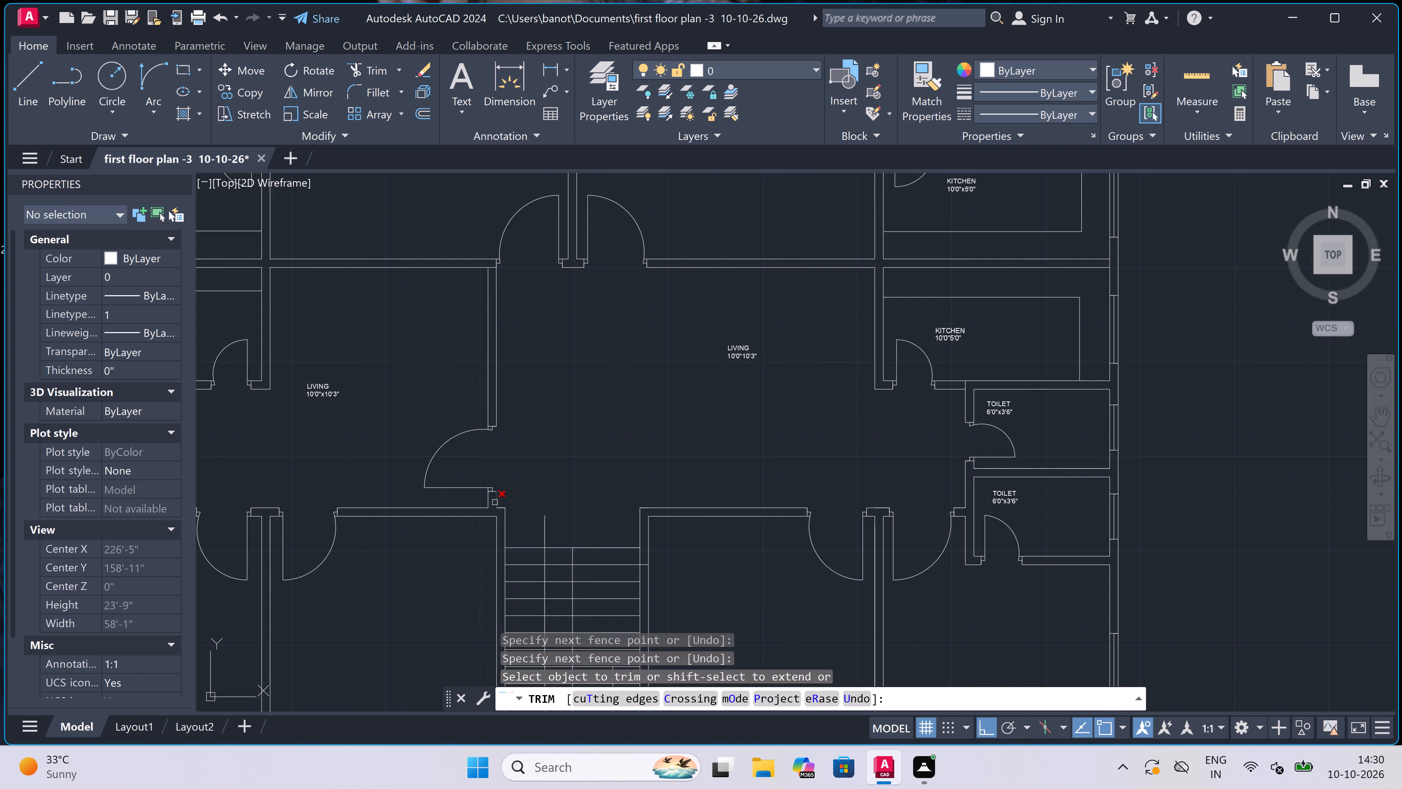
{"action": "scroll", "coordinate": [531, 480], "scroll_direction": "down", "scroll_amount": 1}
{"action": "scroll", "coordinate": [642, 408], "scroll_direction": "up", "scroll_amount": 1}
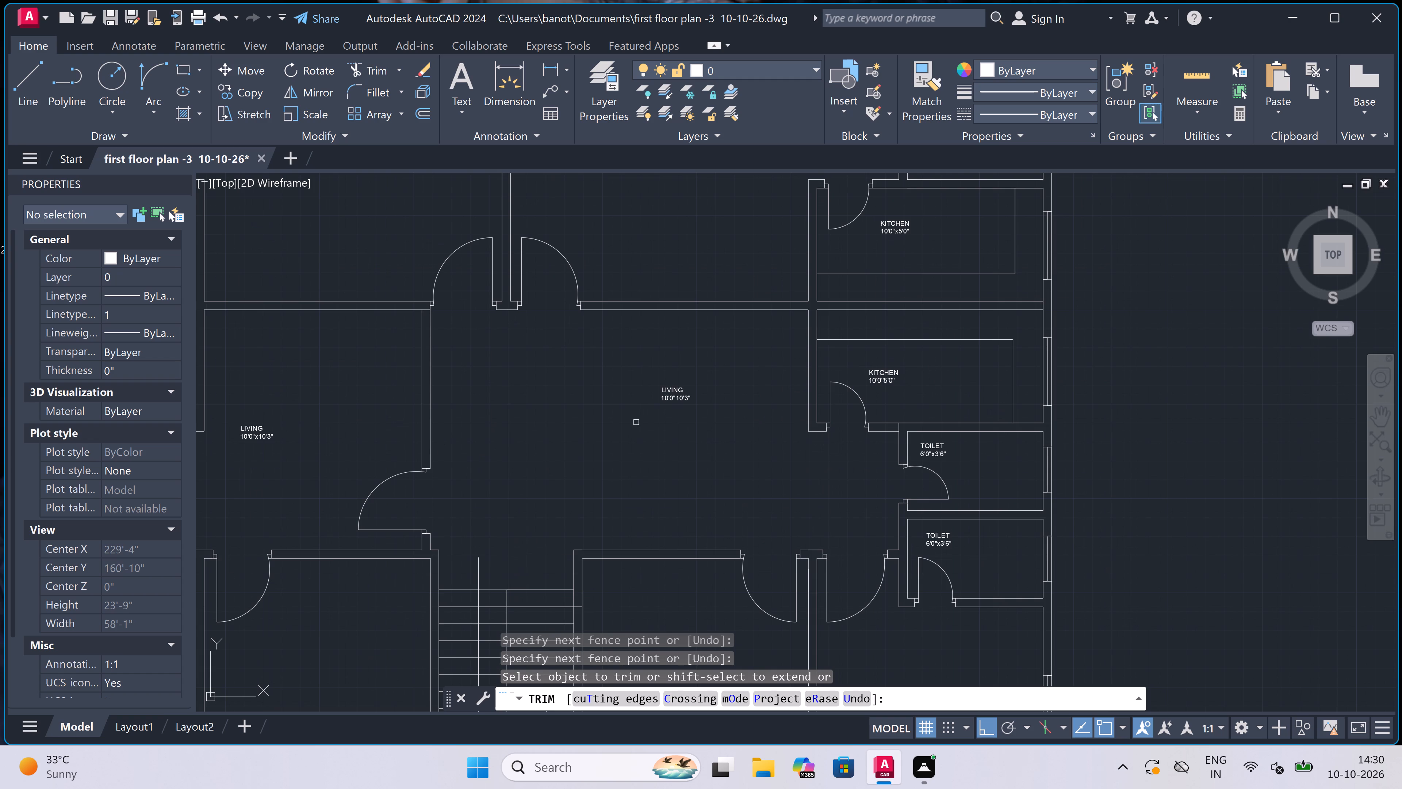
{"action": "key", "text": "Escape"}
Draw a matching 4.5" thick vertical wall between the lobby and the lower-right living area, from the upper door jamb to the wall beside the staircase.
{"action": "type", "text": "l"}
{"action": "key", "text": "space"}
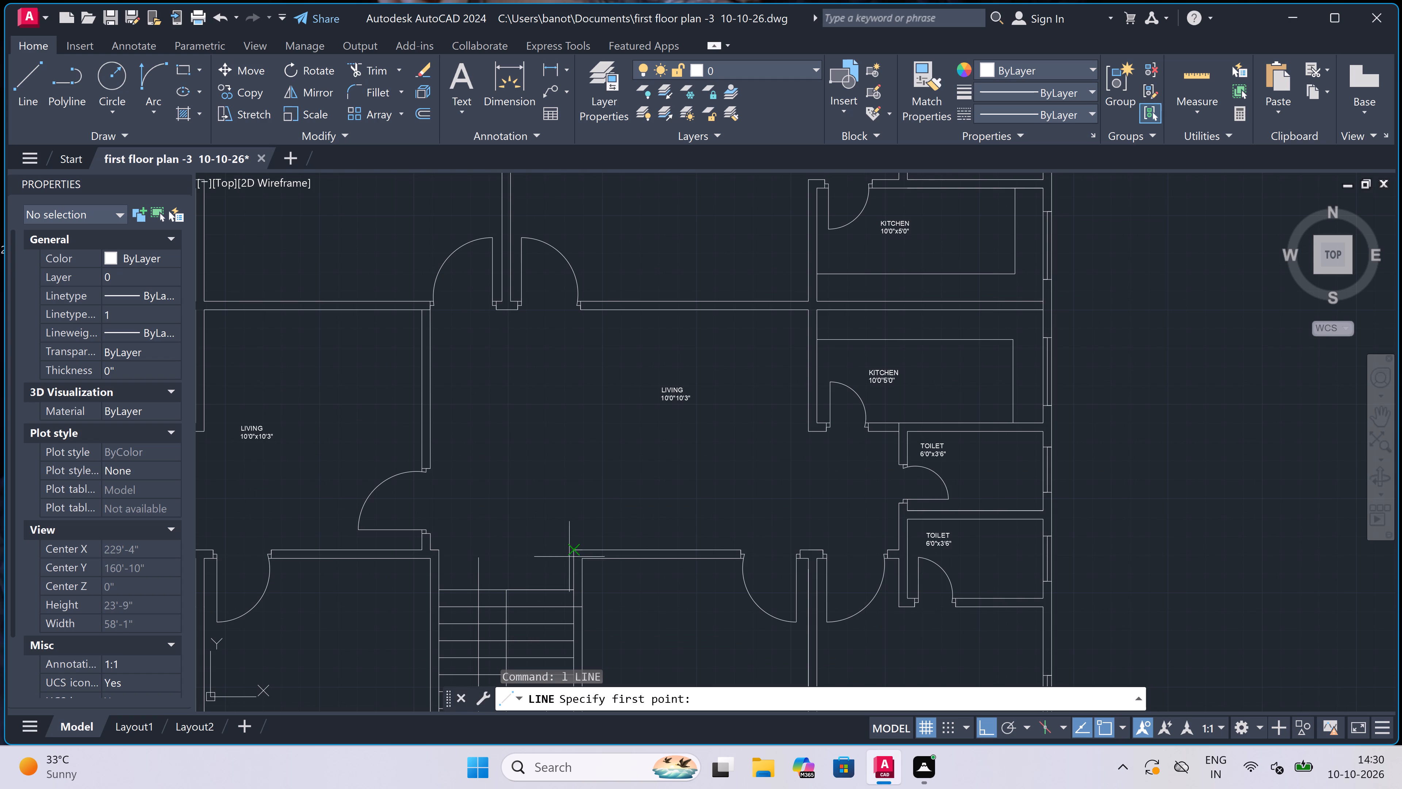
{"action": "double_click", "coordinate": [582, 312]}
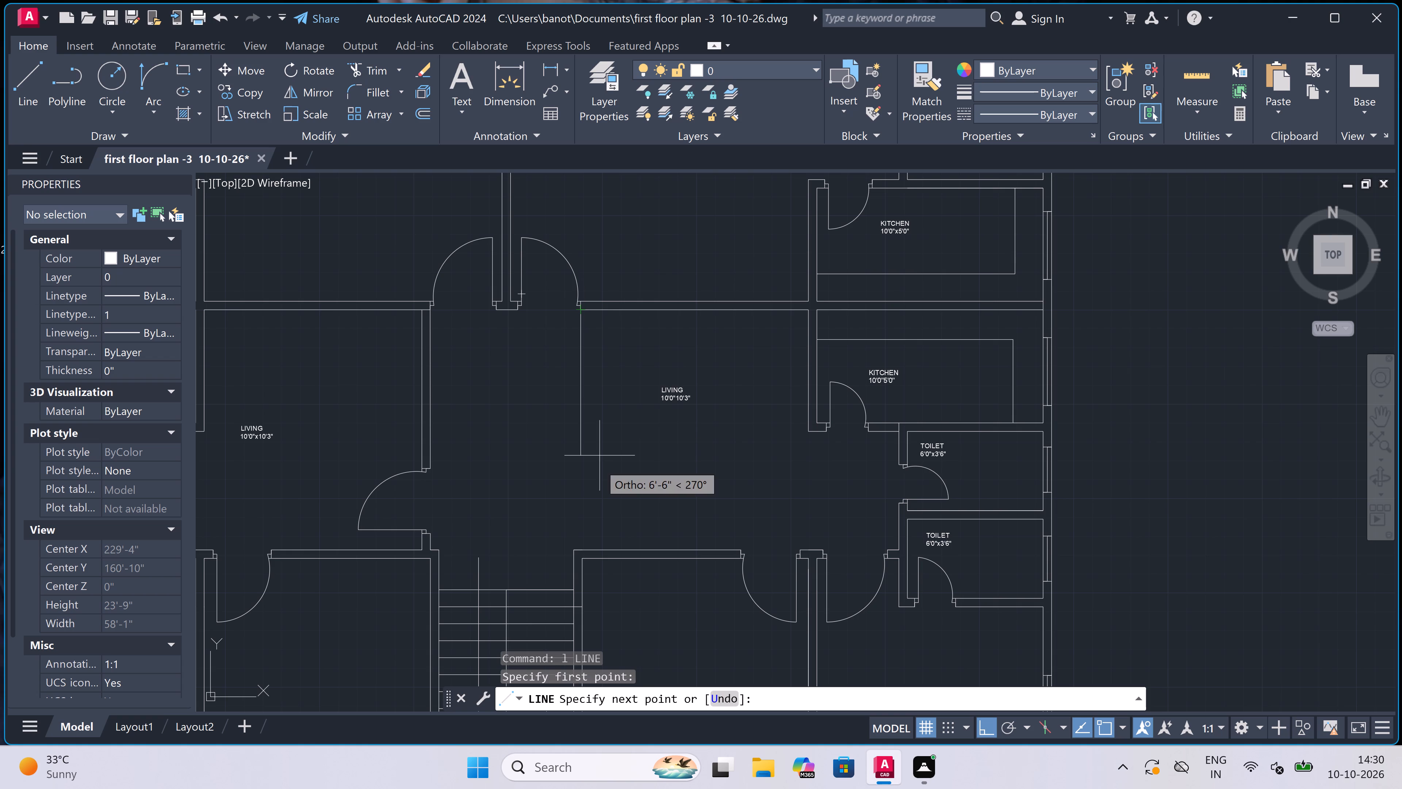
{"action": "scroll", "coordinate": [578, 546], "scroll_direction": "up", "scroll_amount": 3}
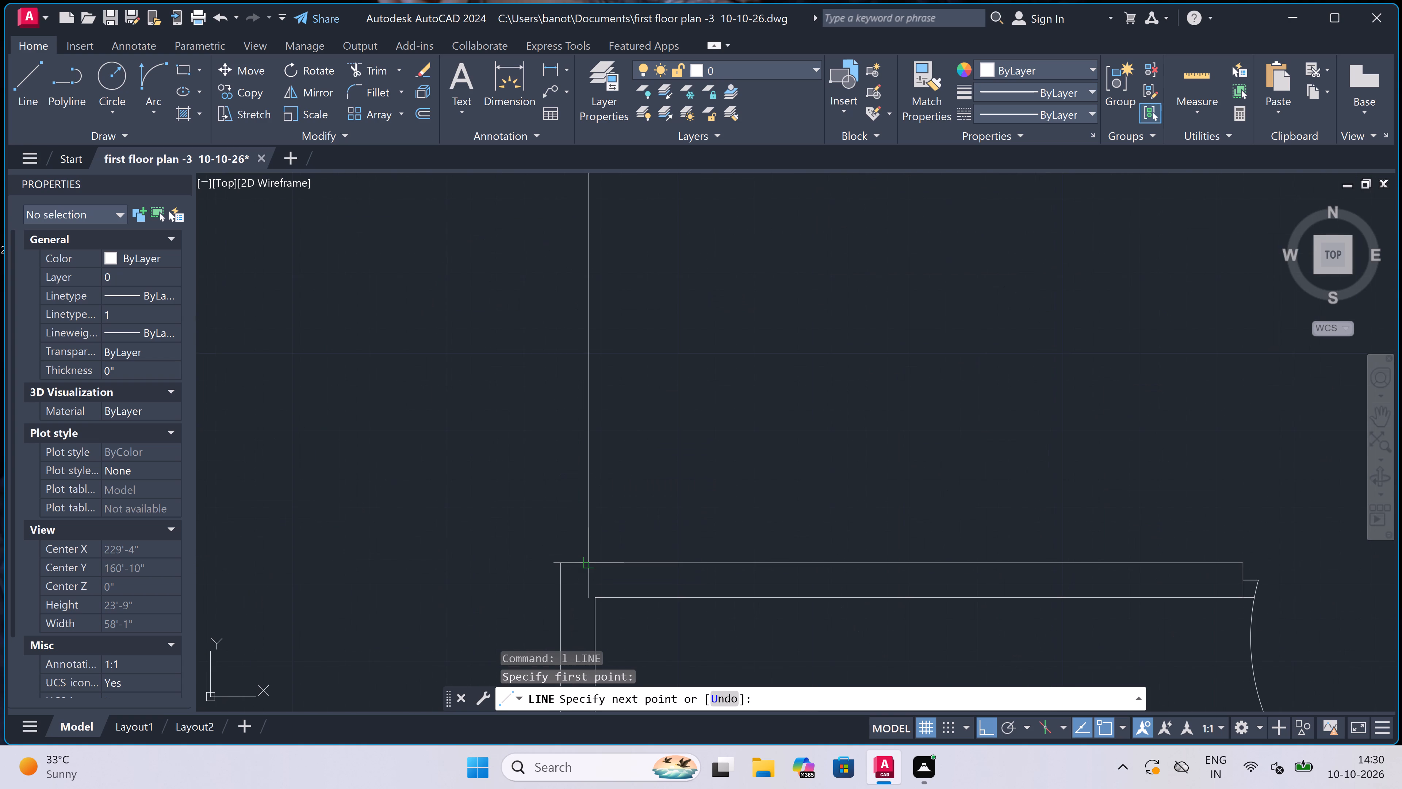
{"action": "left_click", "coordinate": [586, 558]}
{"action": "type", "text": "4.5"}
{"action": "type", "text": "\""}
{"action": "key", "text": "space"}
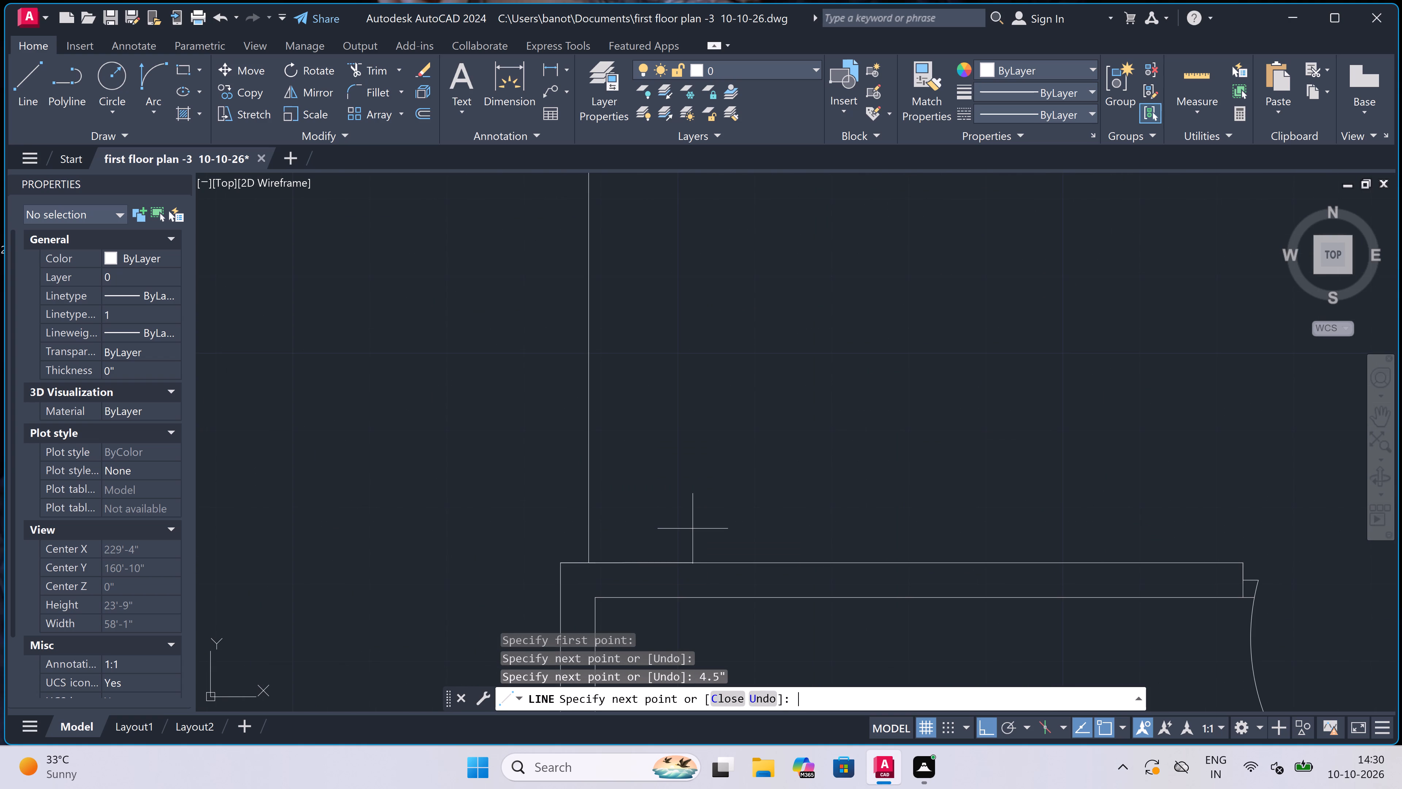
{"action": "scroll", "coordinate": [694, 533], "scroll_direction": "down", "scroll_amount": 3}
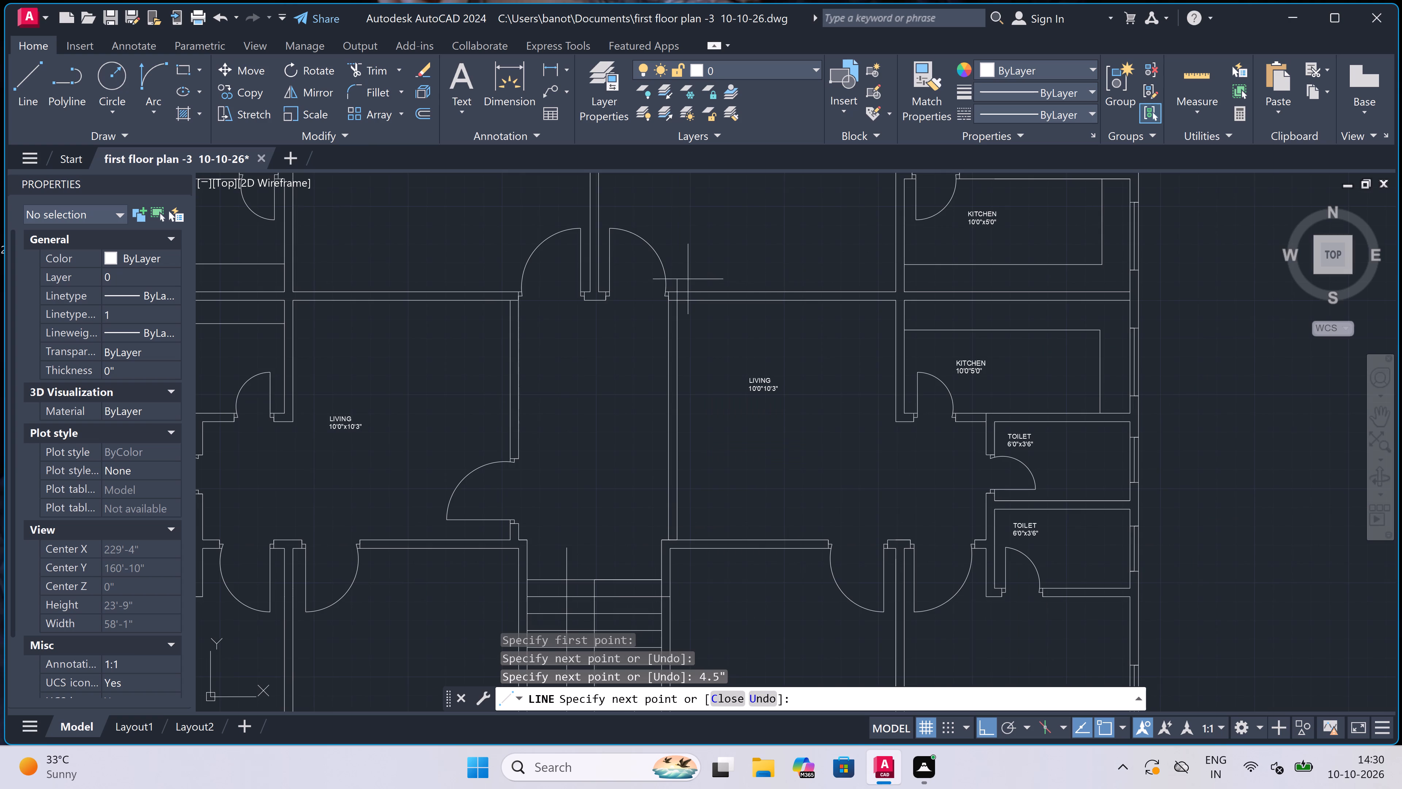
{"action": "scroll", "coordinate": [676, 283], "scroll_direction": "up", "scroll_amount": 5}
{"action": "double_click", "coordinate": [682, 386]}
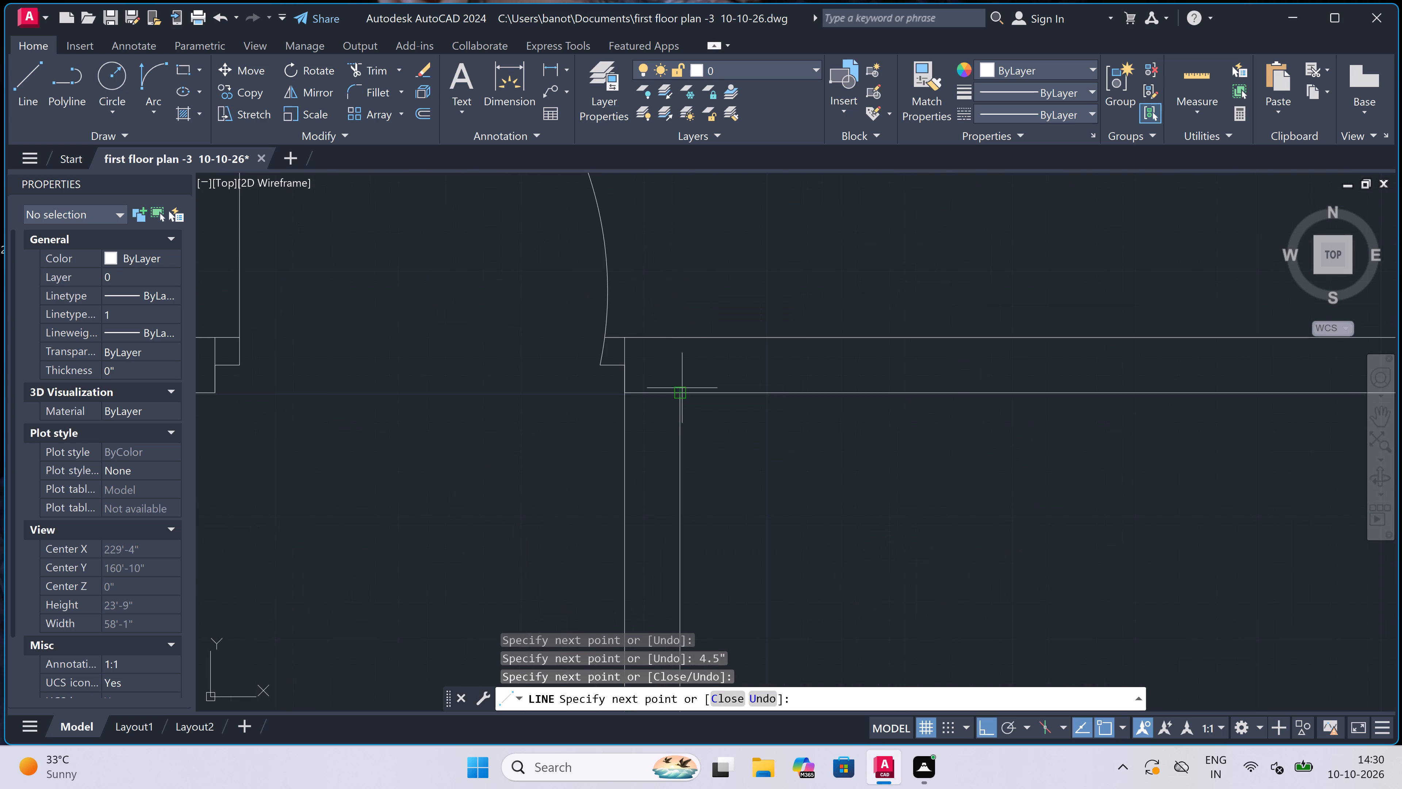
{"action": "key", "text": "Escape"}
Trim the horizontal wall line across the top of the new 4.5" wall beside the lower-right living area.
{"action": "type", "text": "tr"}
{"action": "key", "text": "space"}
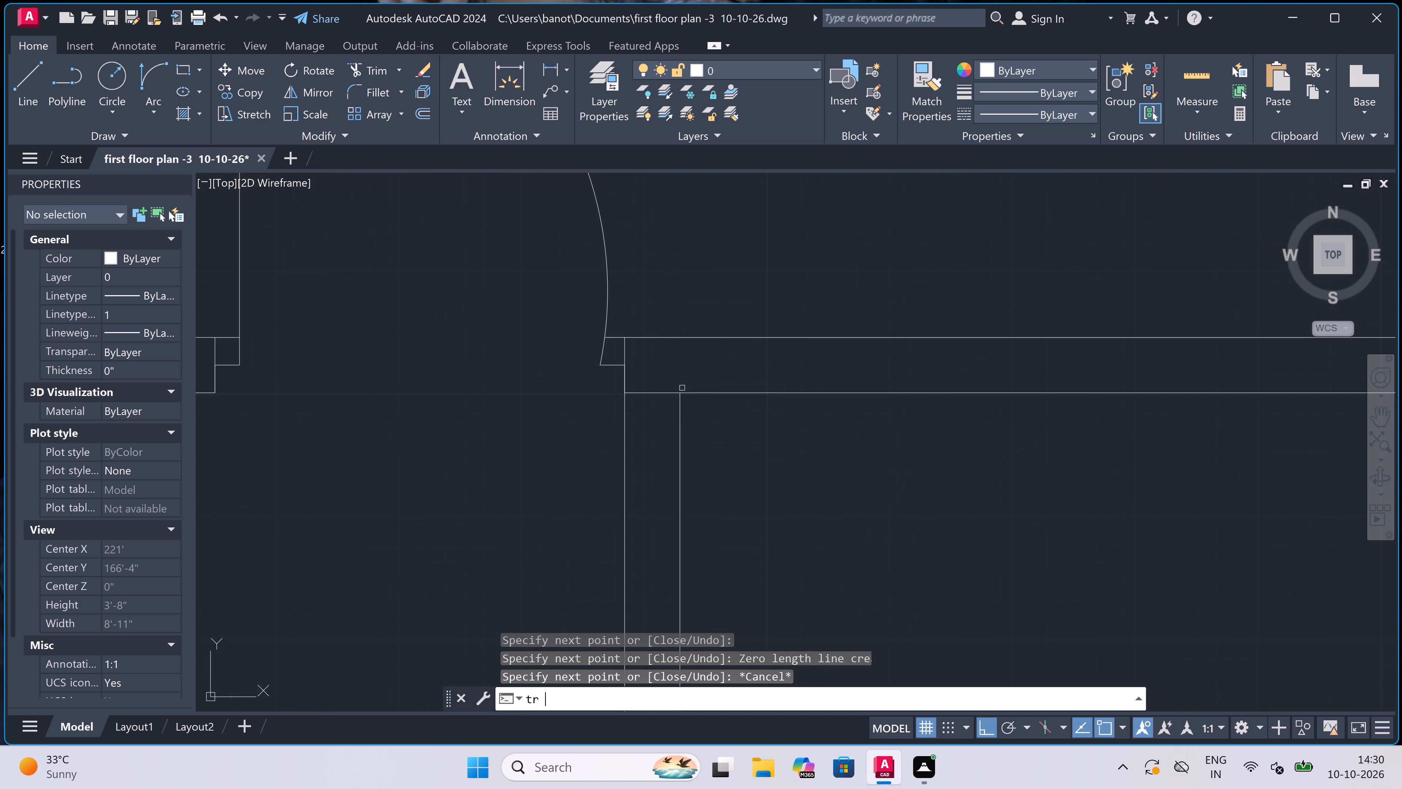
{"action": "double_click", "coordinate": [651, 376]}
{"action": "double_click", "coordinate": [655, 412]}
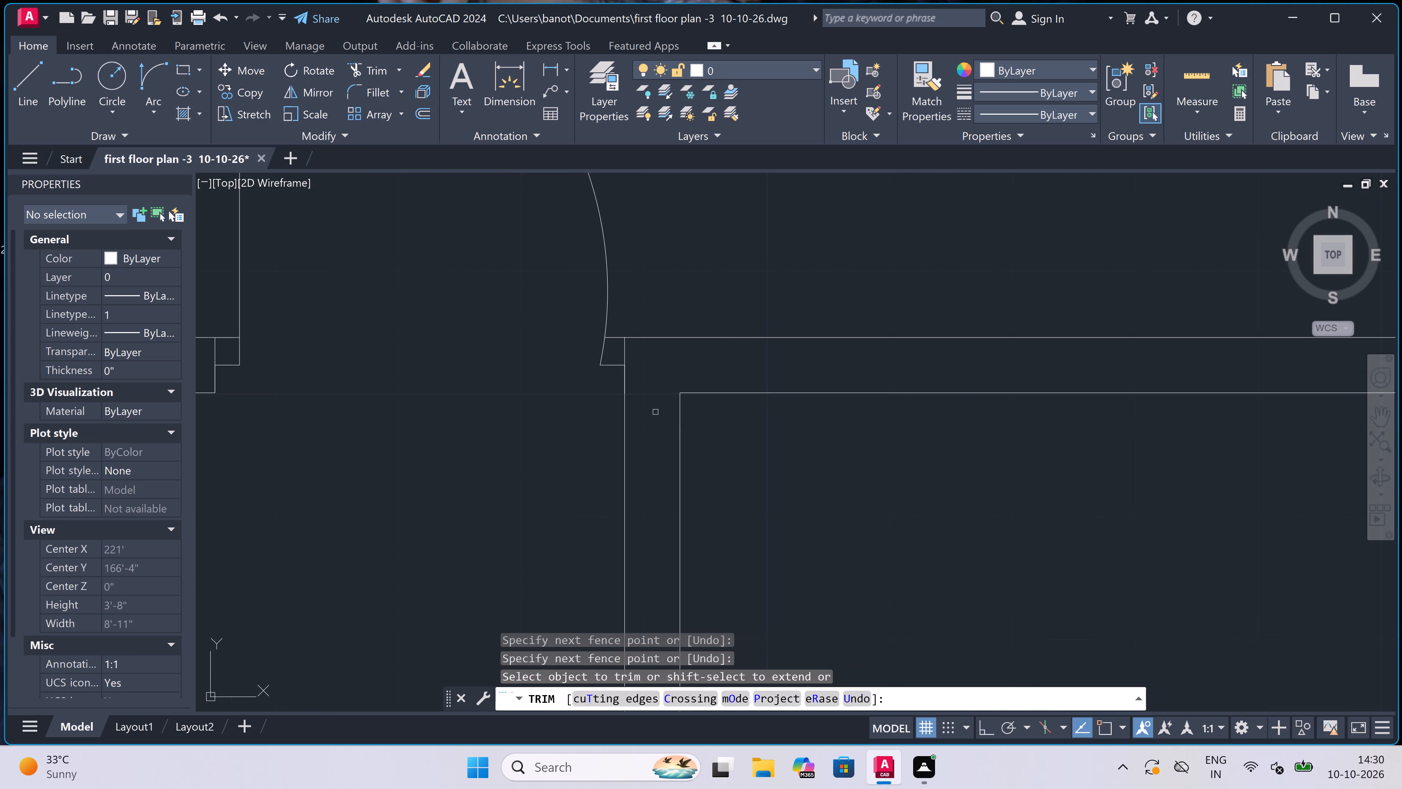
{"action": "scroll", "coordinate": [659, 381], "scroll_direction": "down", "scroll_amount": 4}
{"action": "scroll", "coordinate": [659, 381], "scroll_direction": "up", "scroll_amount": 1}
{"action": "left_click", "coordinate": [659, 381]}
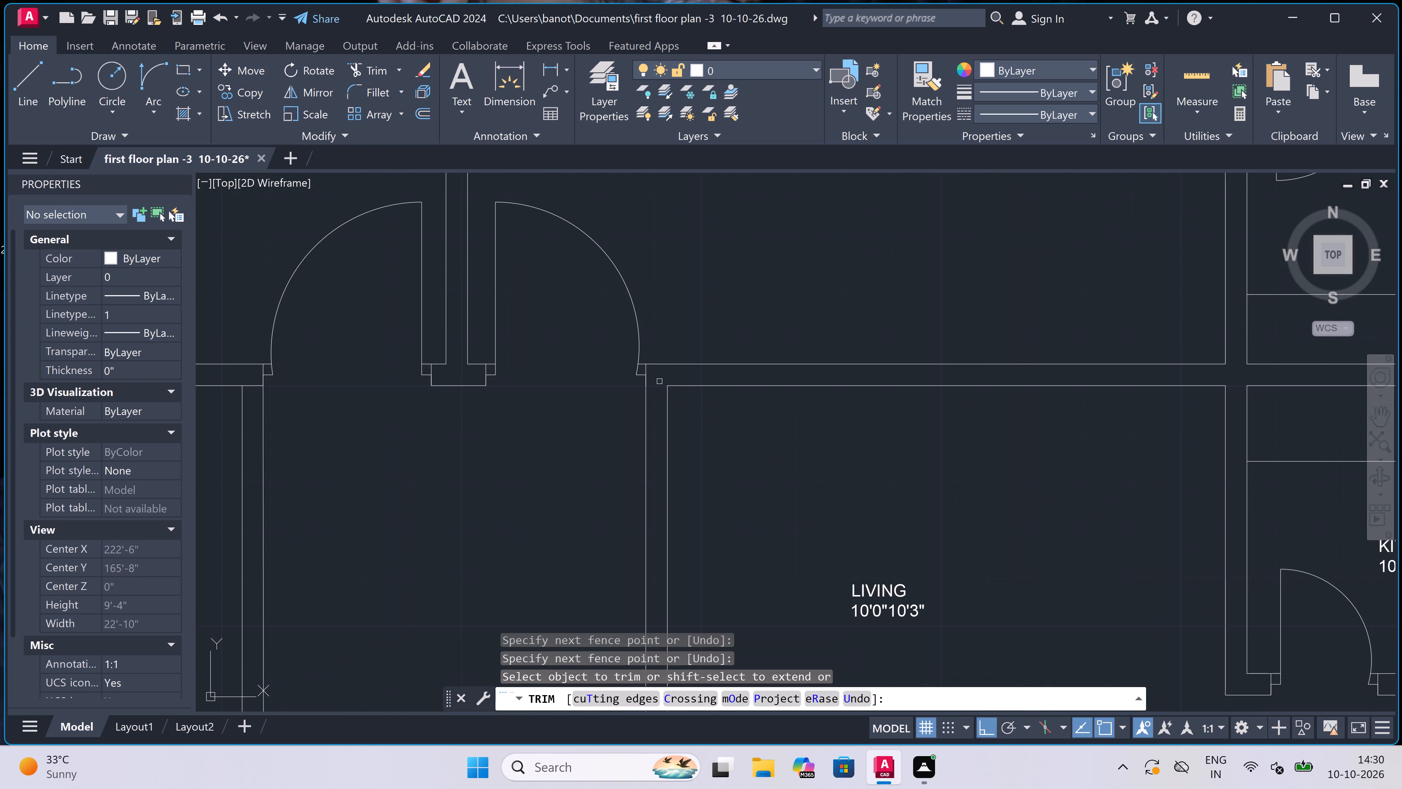
{"action": "scroll", "coordinate": [659, 381], "scroll_direction": "down", "scroll_amount": 4}
{"action": "scroll", "coordinate": [647, 513], "scroll_direction": "up", "scroll_amount": 2}
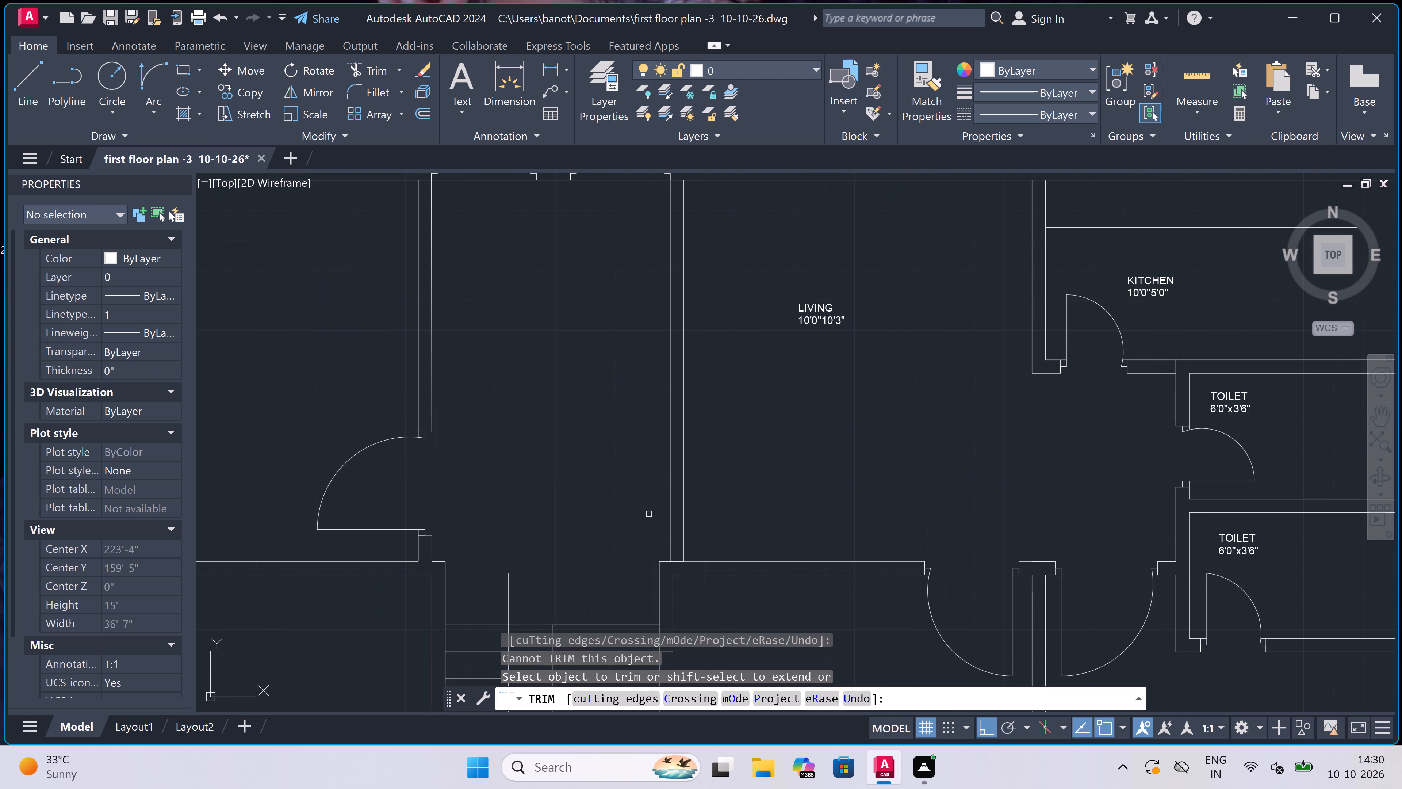
{"action": "key", "text": "Escape"}
Draw the lower door jamb across the new lobby wall near its base, with a 2" rebate upward from its midpoint and a 3' leaf into the living area.
{"action": "type", "text": "l"}
{"action": "key", "text": "space"}
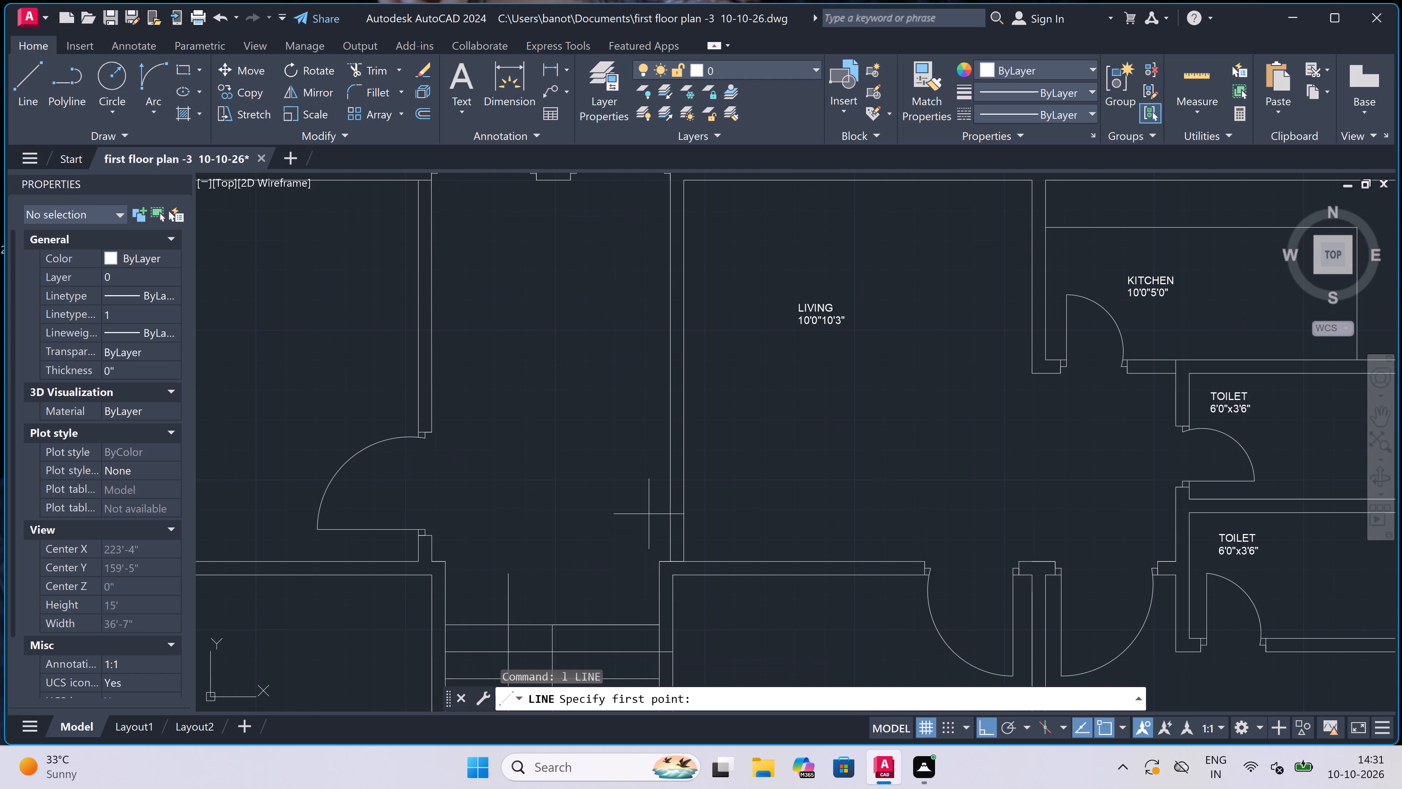
{"action": "left_click", "coordinate": [673, 531]}
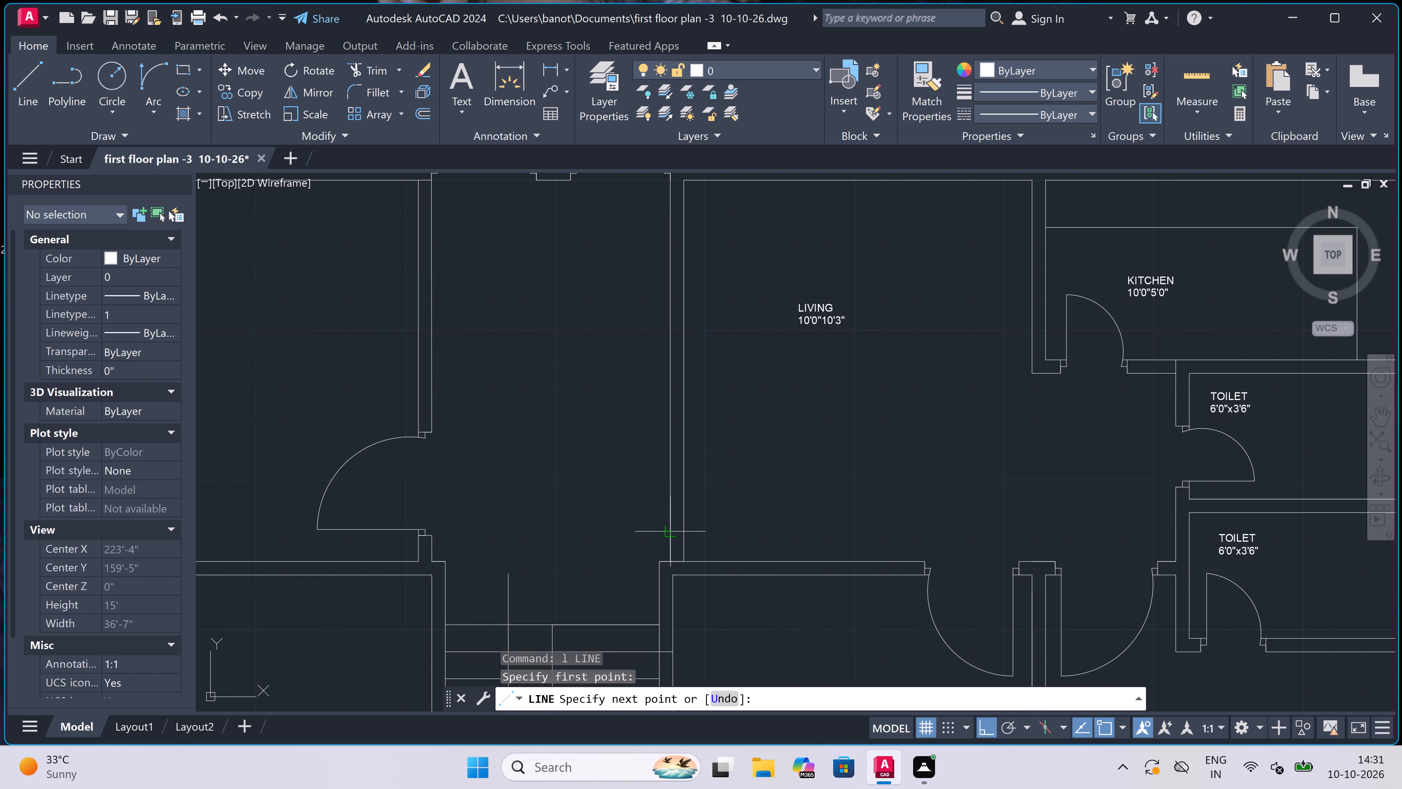
{"action": "double_click", "coordinate": [685, 529]}
{"action": "scroll", "coordinate": [686, 529], "scroll_direction": "up", "scroll_amount": 3}
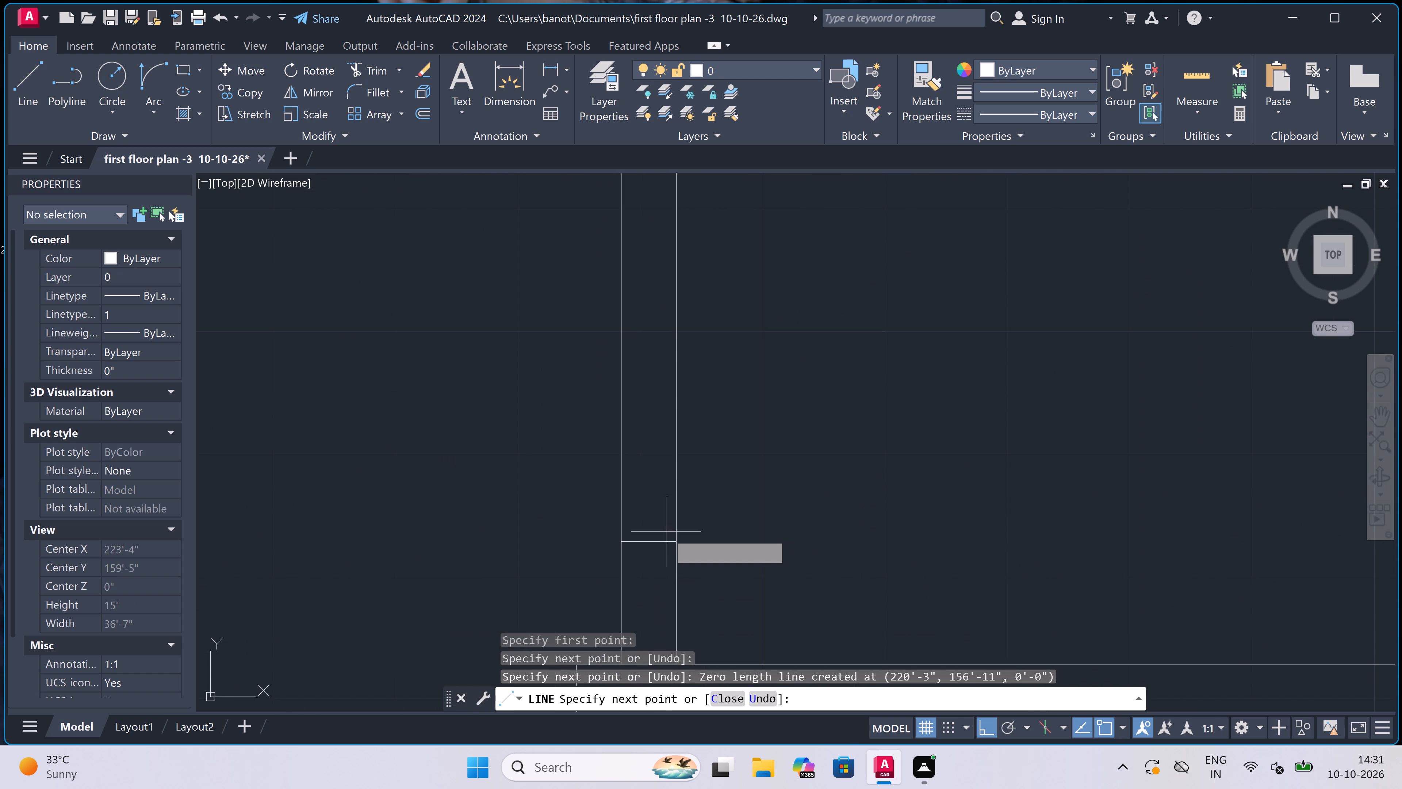
{"action": "double_click", "coordinate": [651, 537]}
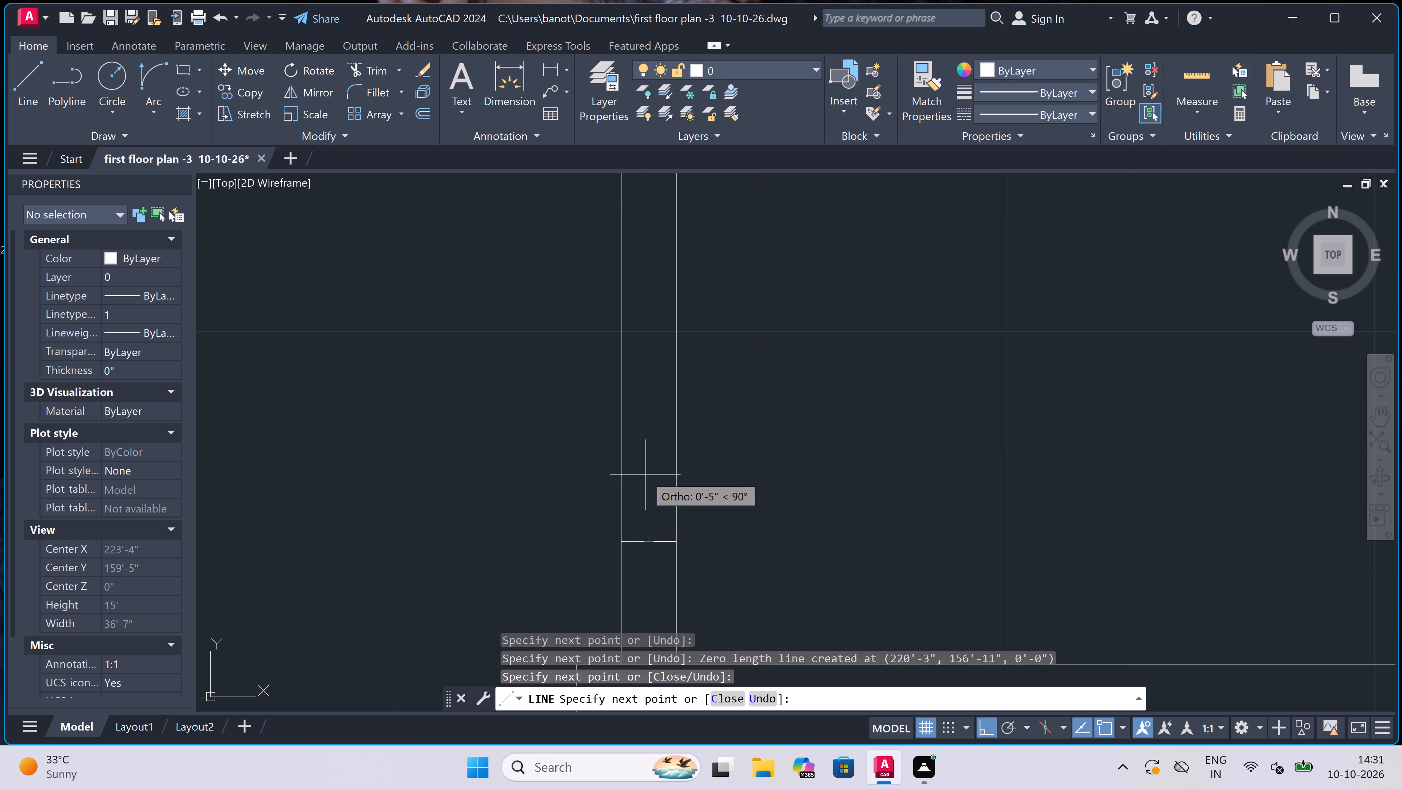
{"action": "key", "text": "2"}
{"action": "type", "text": "\""}
{"action": "key", "text": "space"}
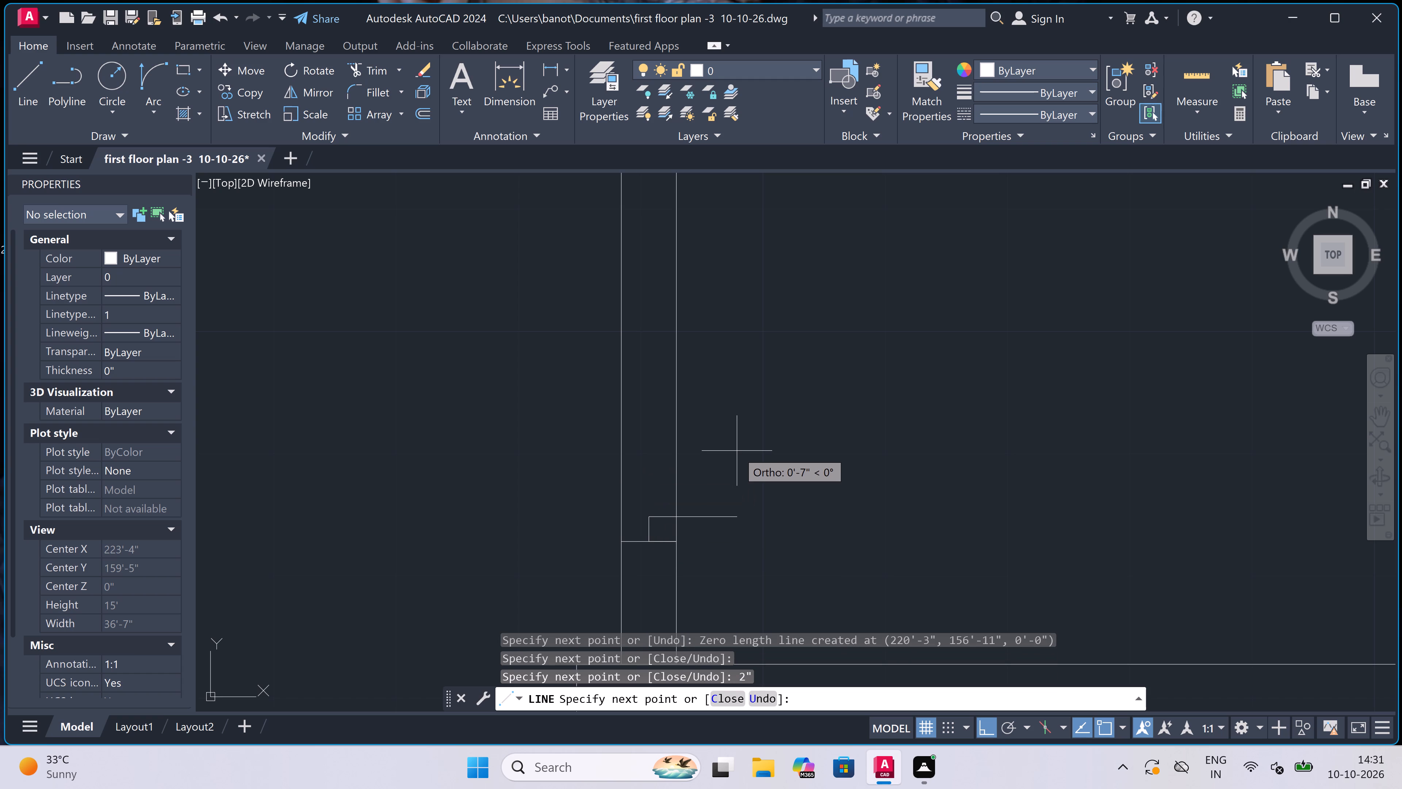
{"action": "type", "text": "3'"}
{"action": "key", "text": "space"}
{"action": "key", "text": "Escape"}
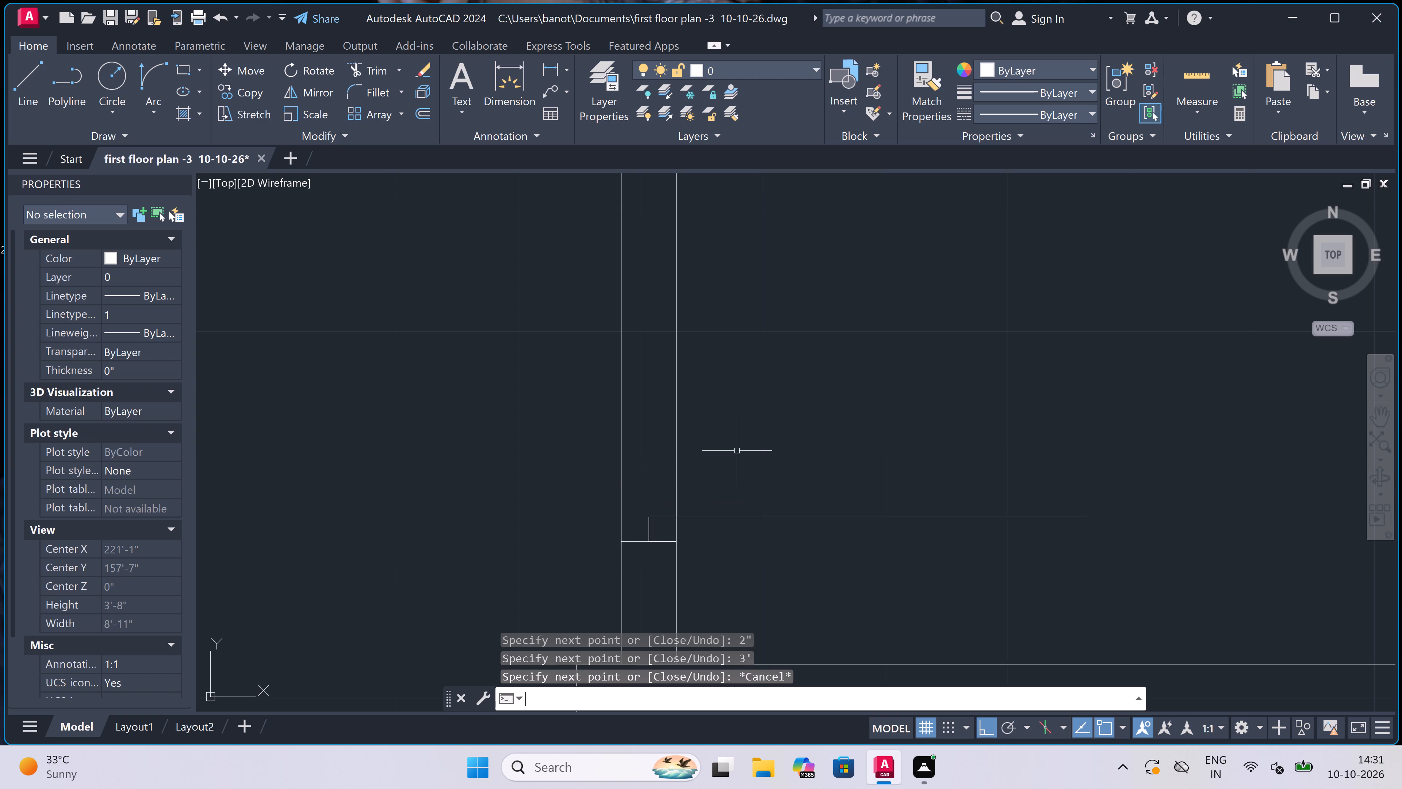
Draw the upper door jamb across the same wall, with a 2" rebate line from its midpoint facing the opening.
{"action": "key", "text": "space"}
{"action": "scroll", "coordinate": [614, 480], "scroll_direction": "down", "scroll_amount": 2}
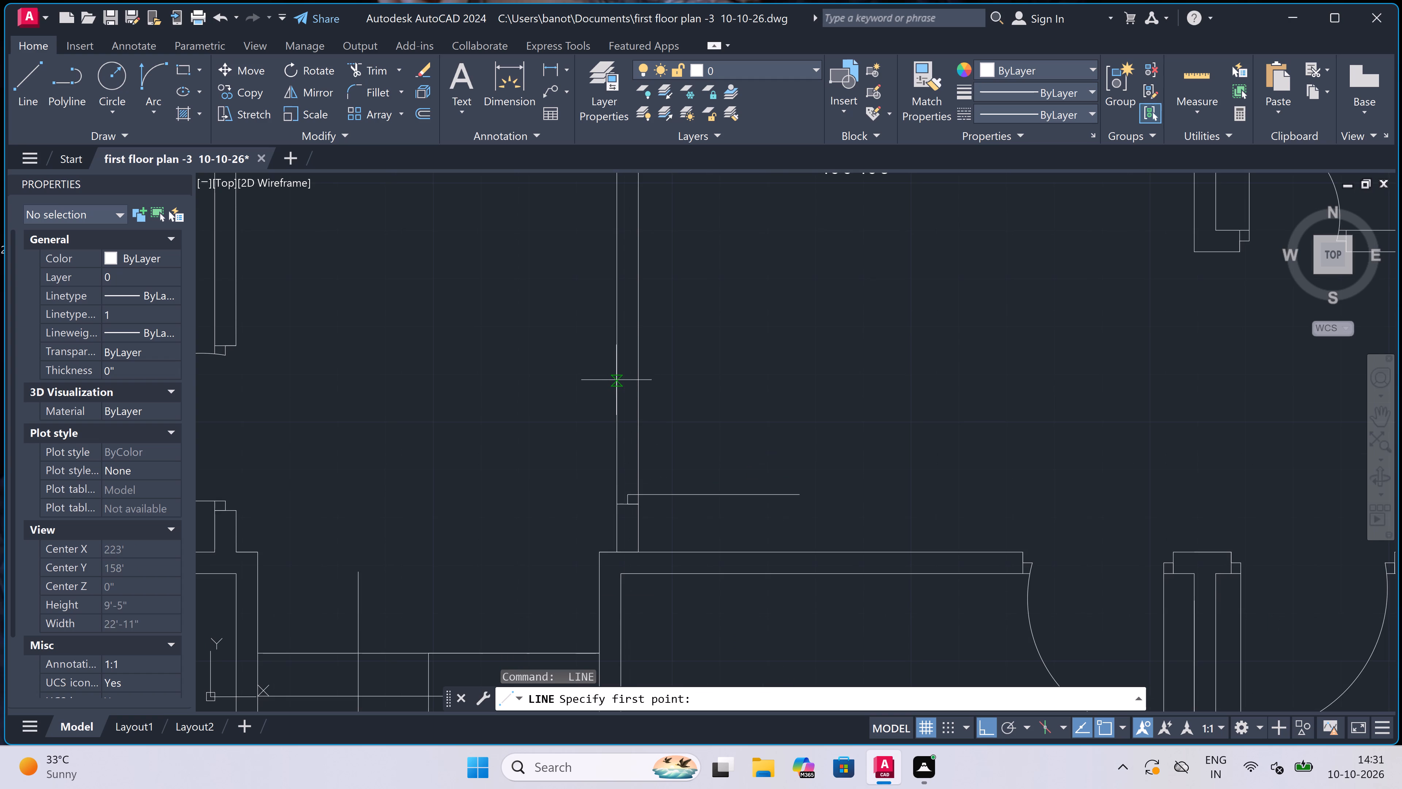
{"action": "left_click", "coordinate": [616, 368]}
{"action": "left_click", "coordinate": [642, 371]}
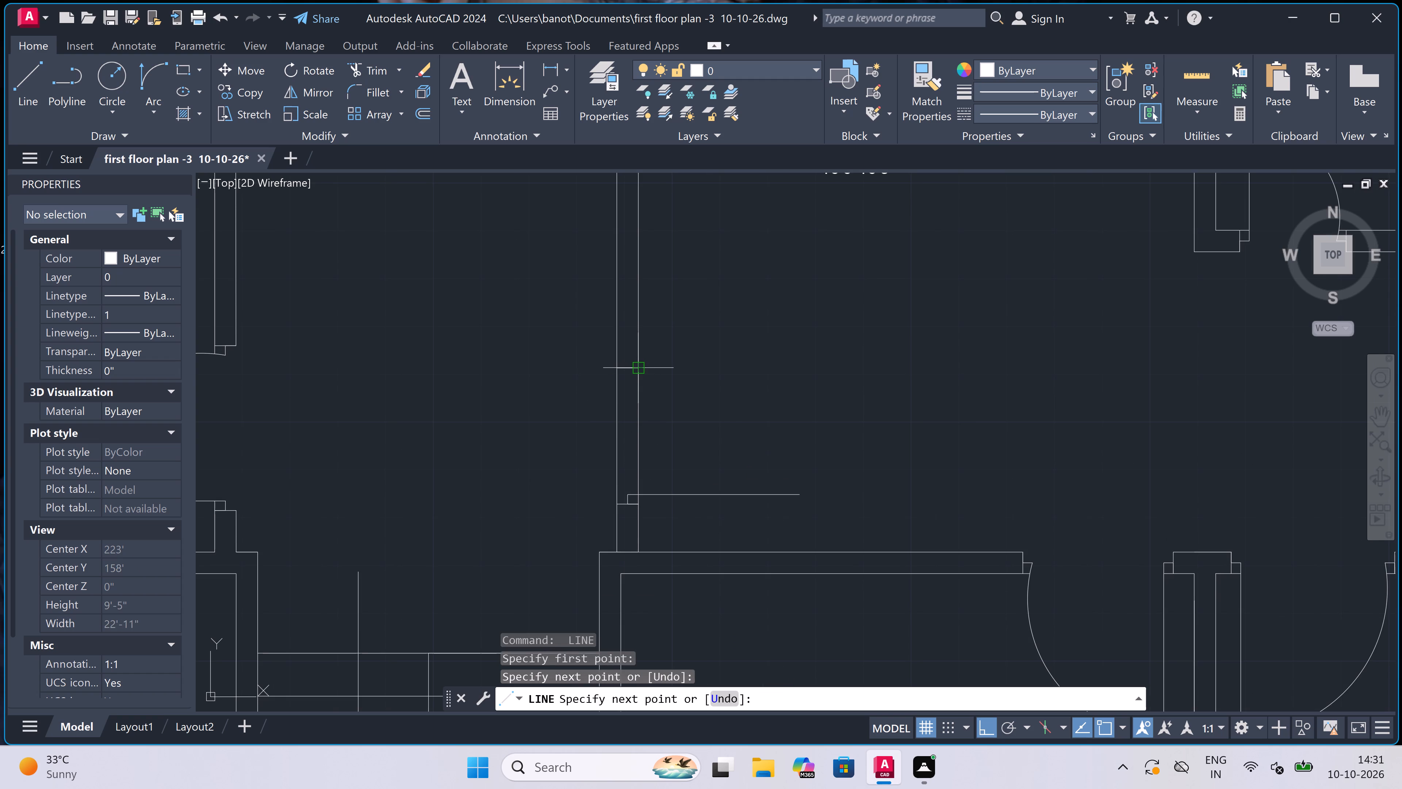
{"action": "left_click", "coordinate": [628, 371]}
{"action": "key", "text": "2"}
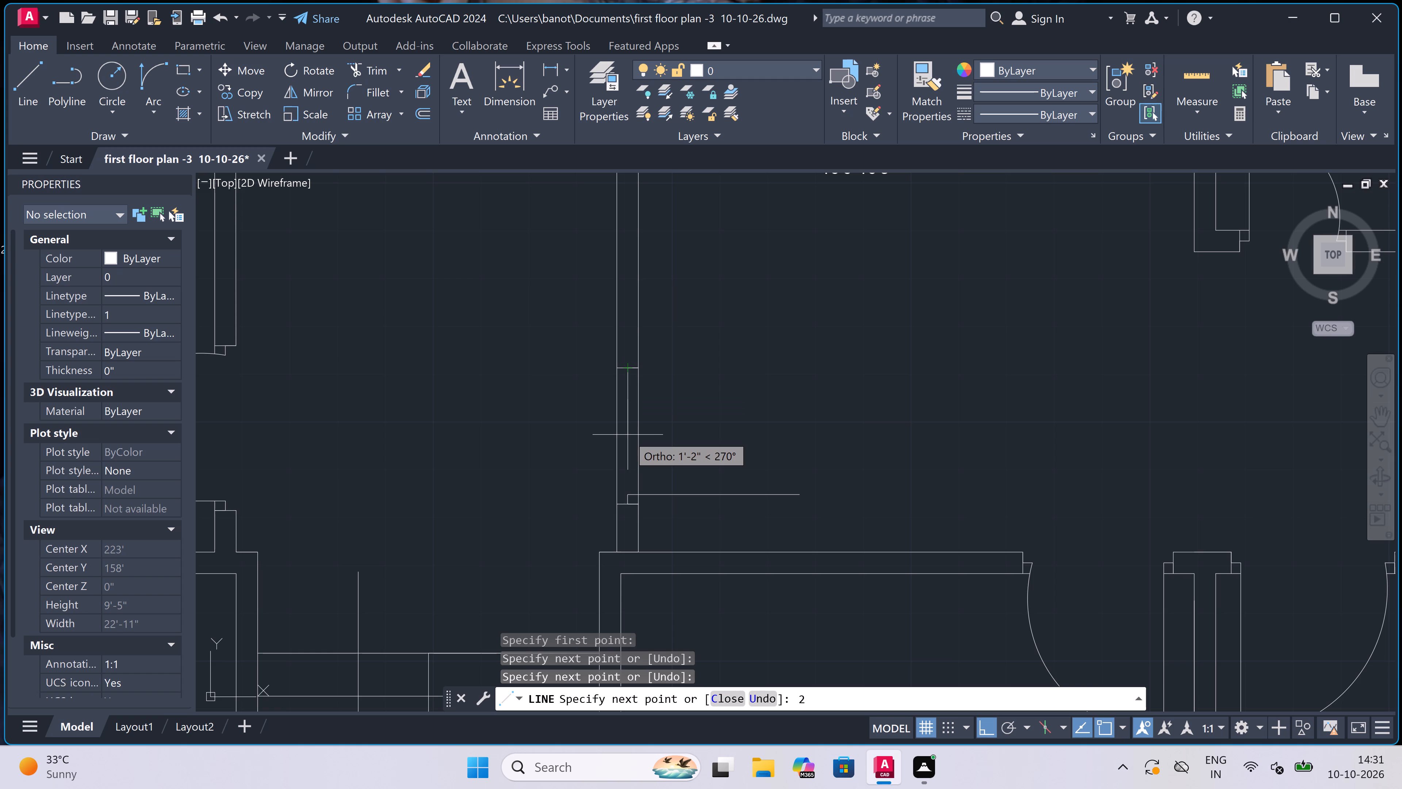
{"action": "type", "text": "\""}
{"action": "key", "text": "space"}
{"action": "key", "text": "Escape"}
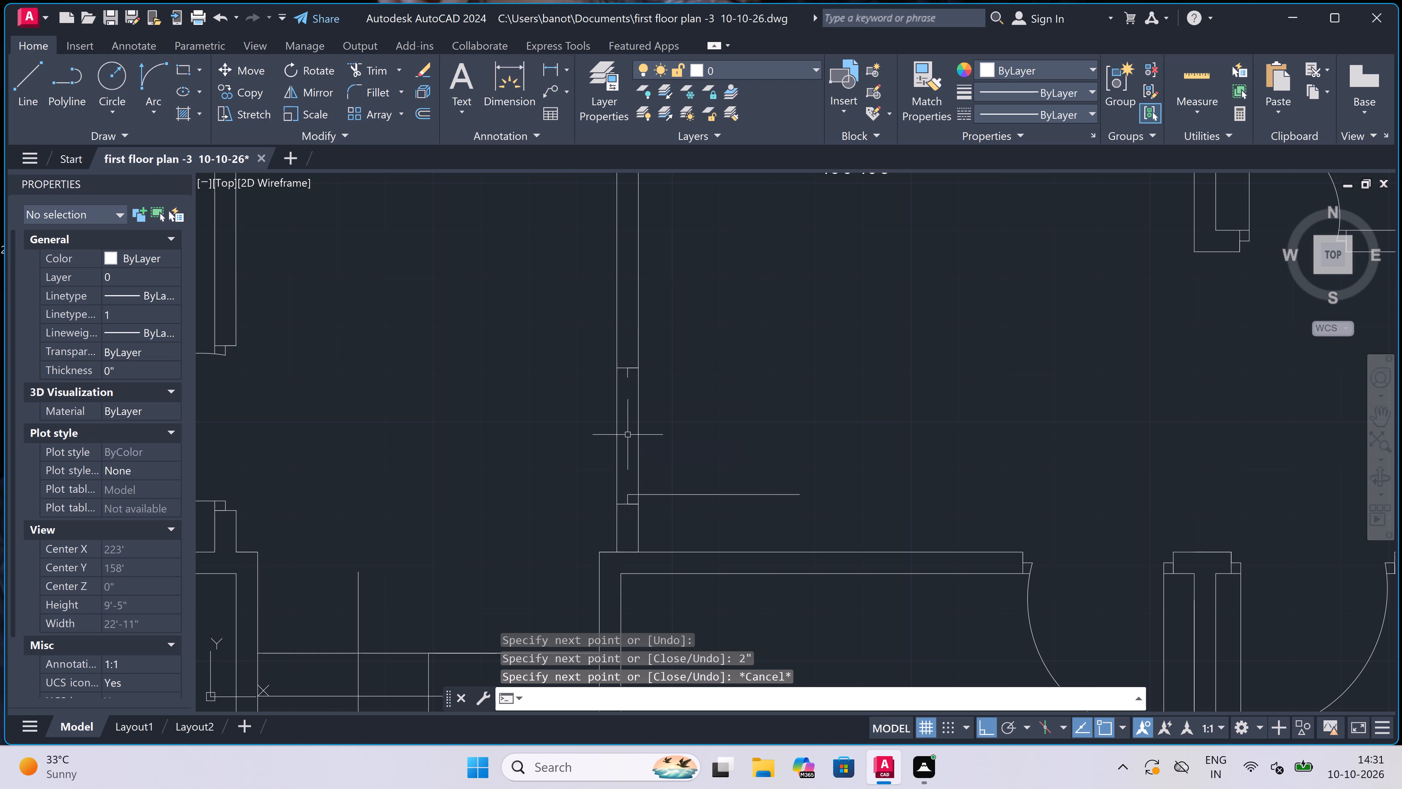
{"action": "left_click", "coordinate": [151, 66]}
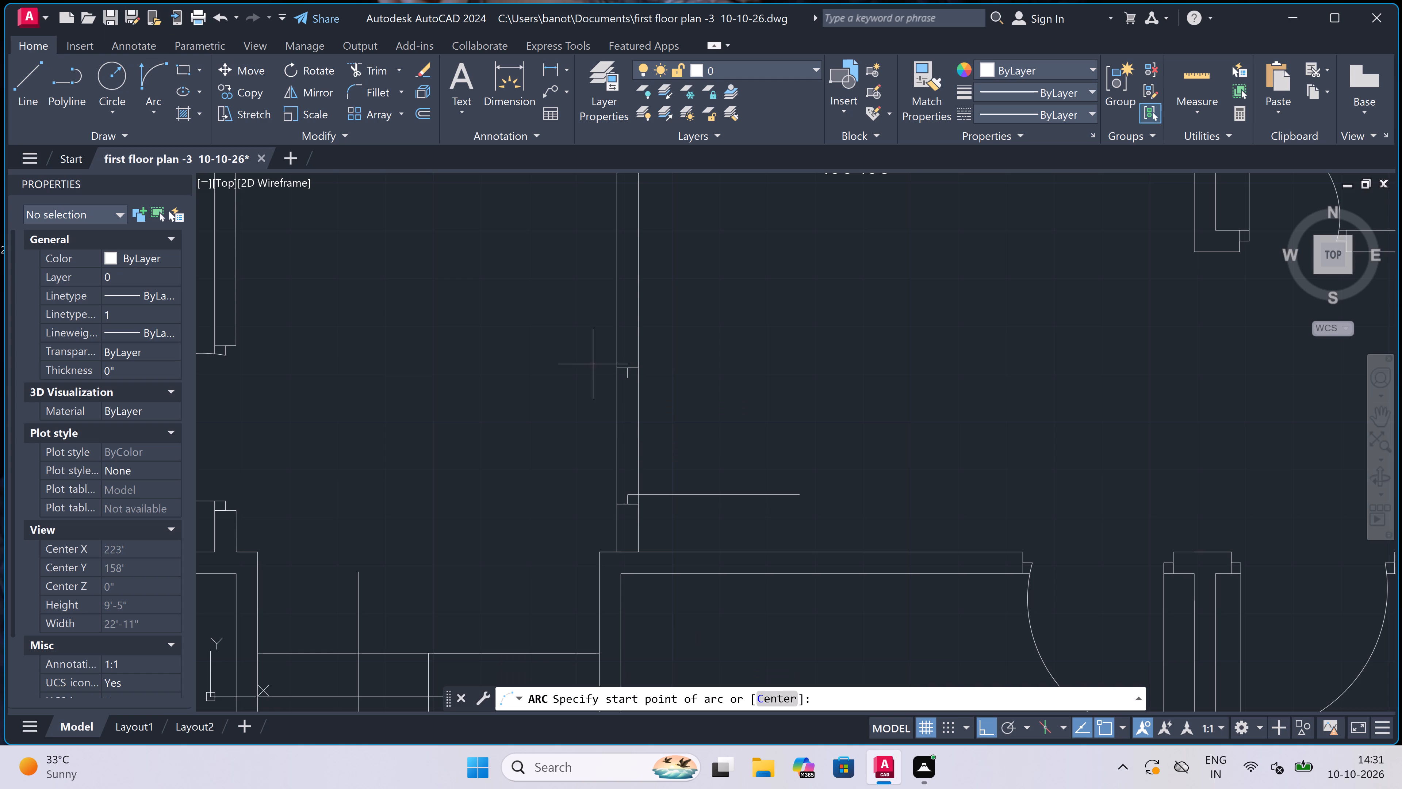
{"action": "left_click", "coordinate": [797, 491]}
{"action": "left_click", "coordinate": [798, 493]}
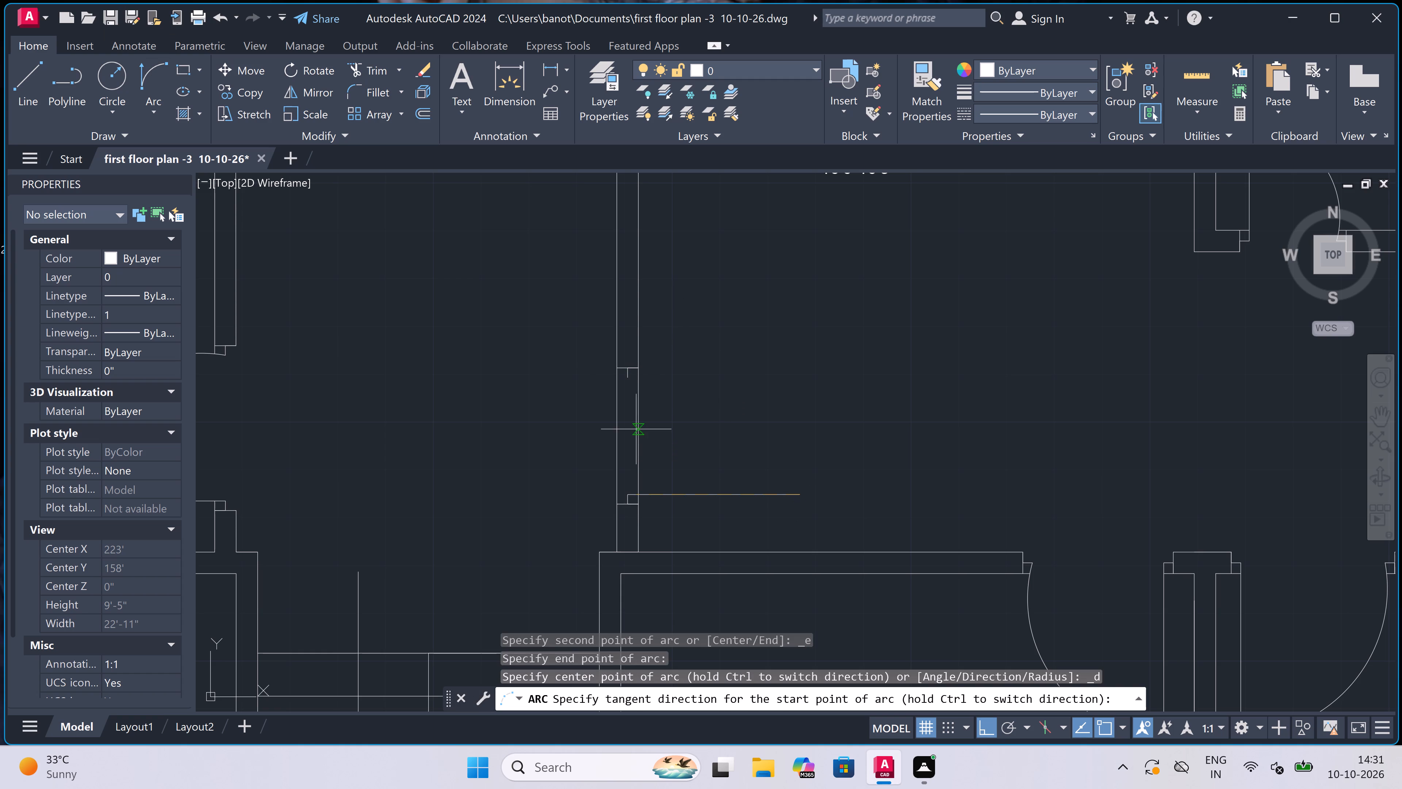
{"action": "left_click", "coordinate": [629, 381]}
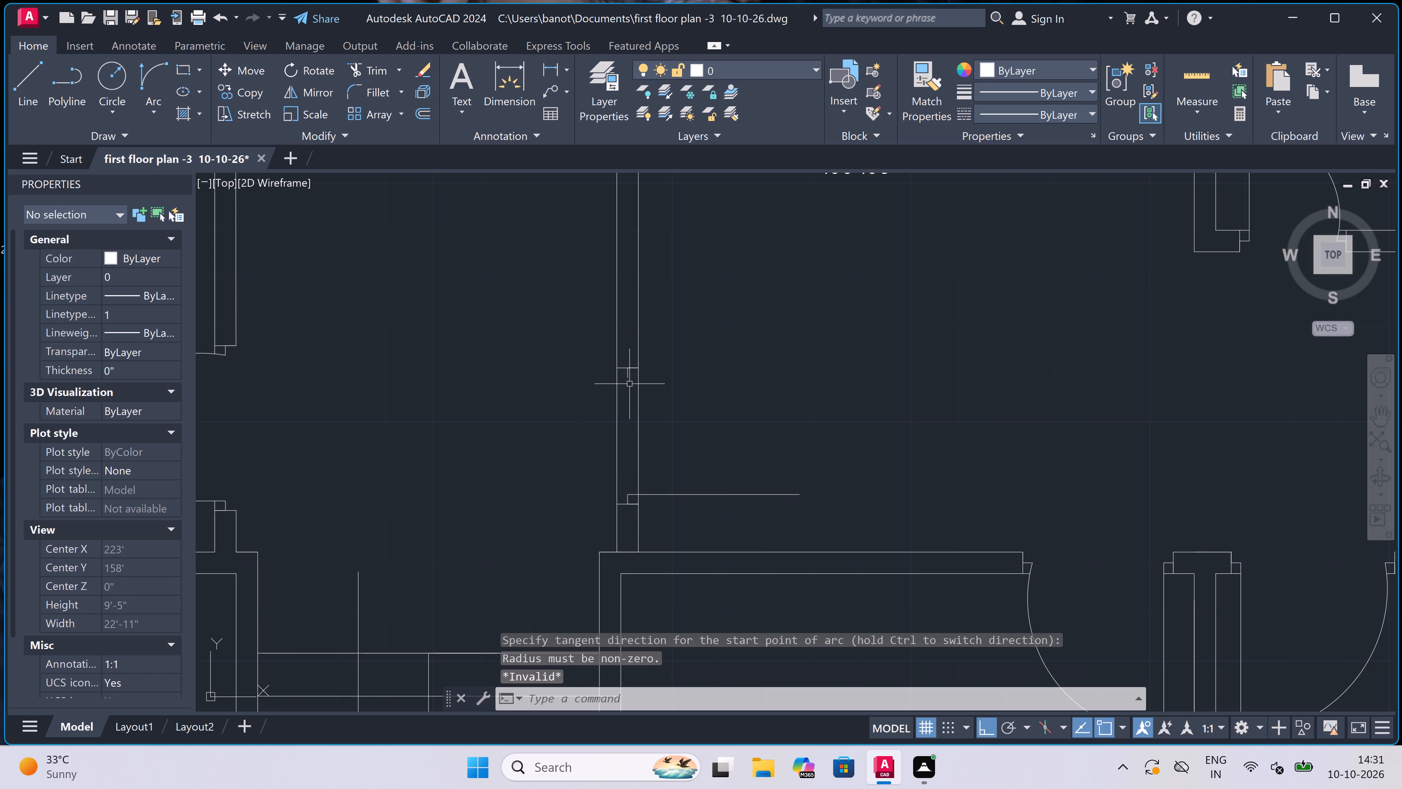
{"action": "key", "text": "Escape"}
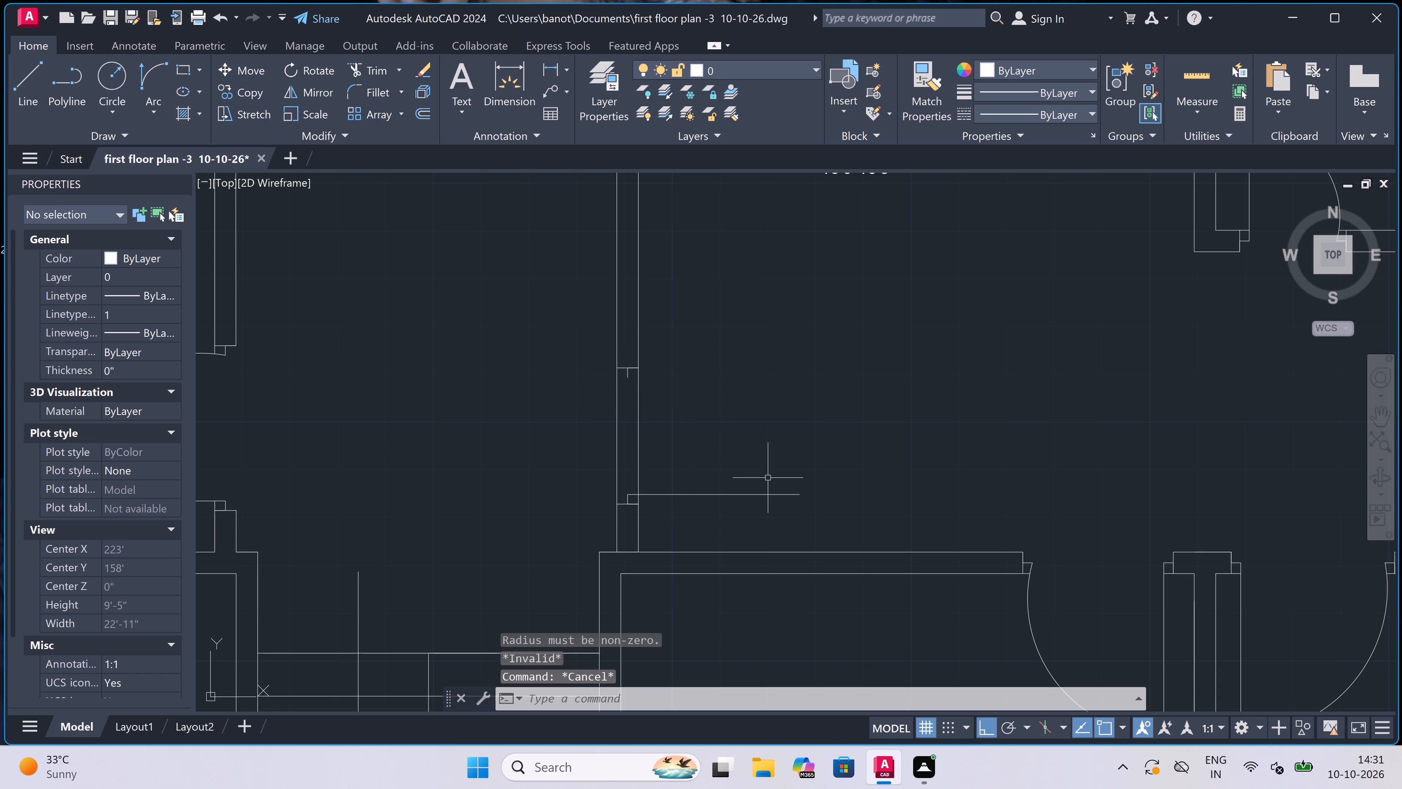
Draw a three-point door swing arc from the 3' leaf's free end through the upper rebate, ending beyond the wall on the lobby side.
{"action": "key", "text": "space"}
{"action": "double_click", "coordinate": [804, 495]}
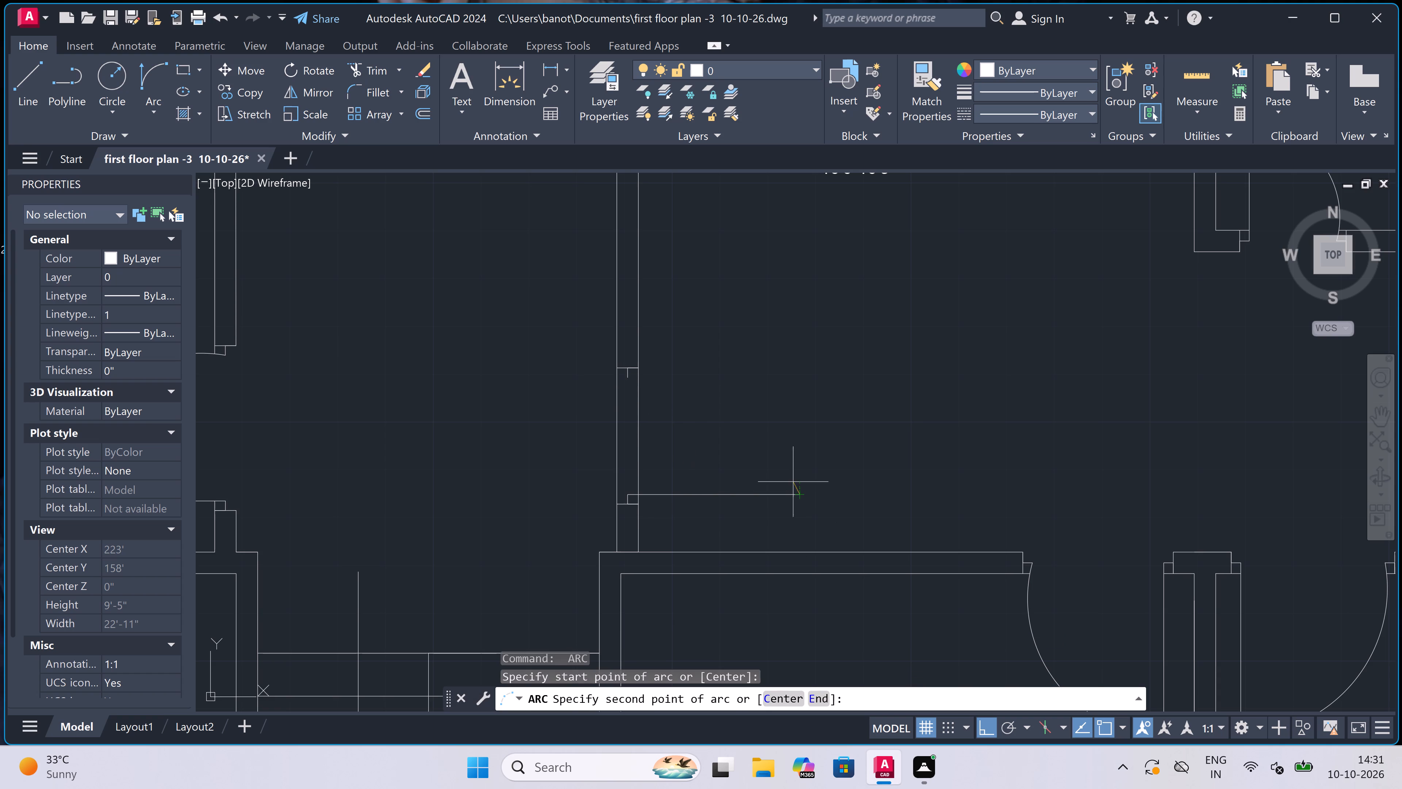
{"action": "left_click", "coordinate": [631, 382]}
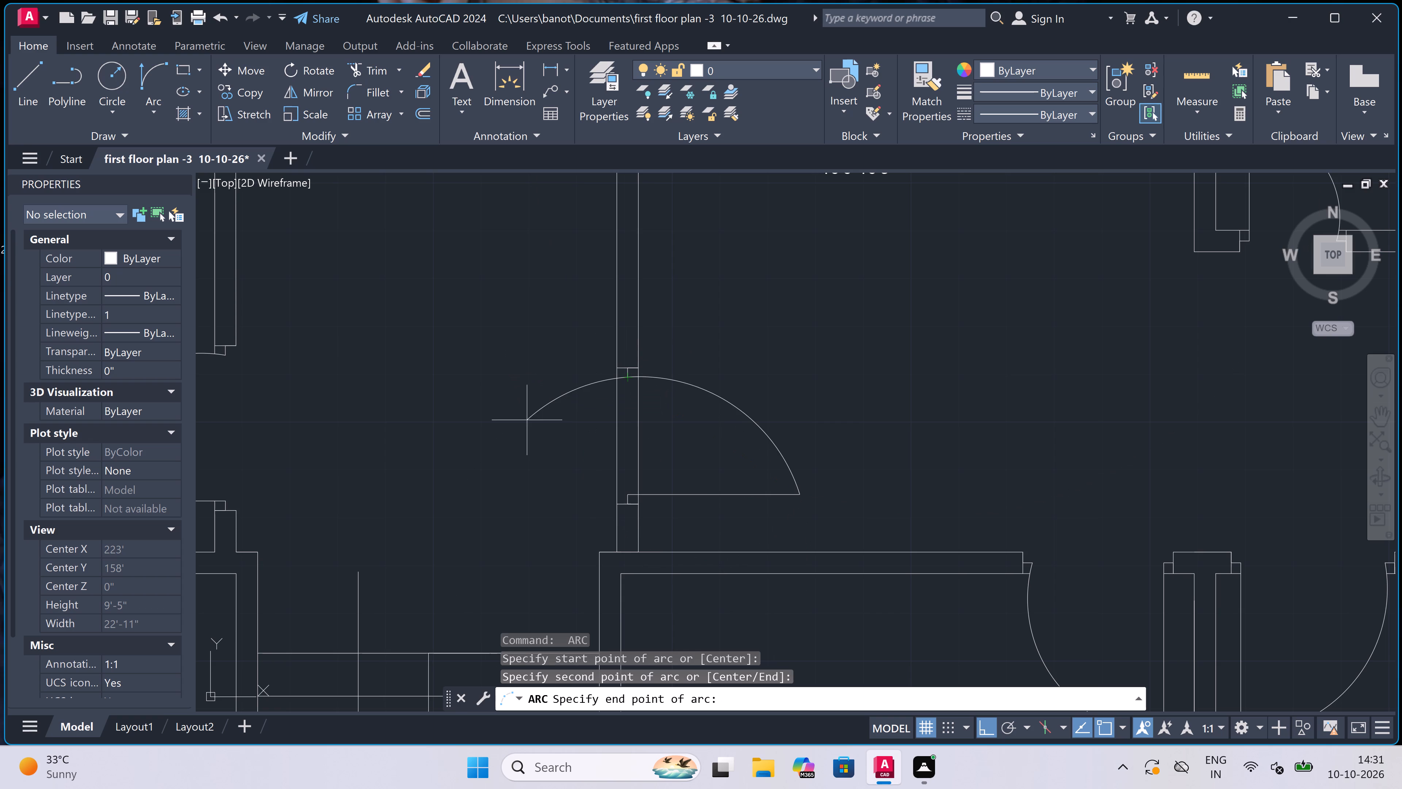
{"action": "double_click", "coordinate": [535, 468]}
Trim the wall lines across the new door opening and the excess swing arc beyond the upper jamb's rebate.
{"action": "key", "text": "t"}
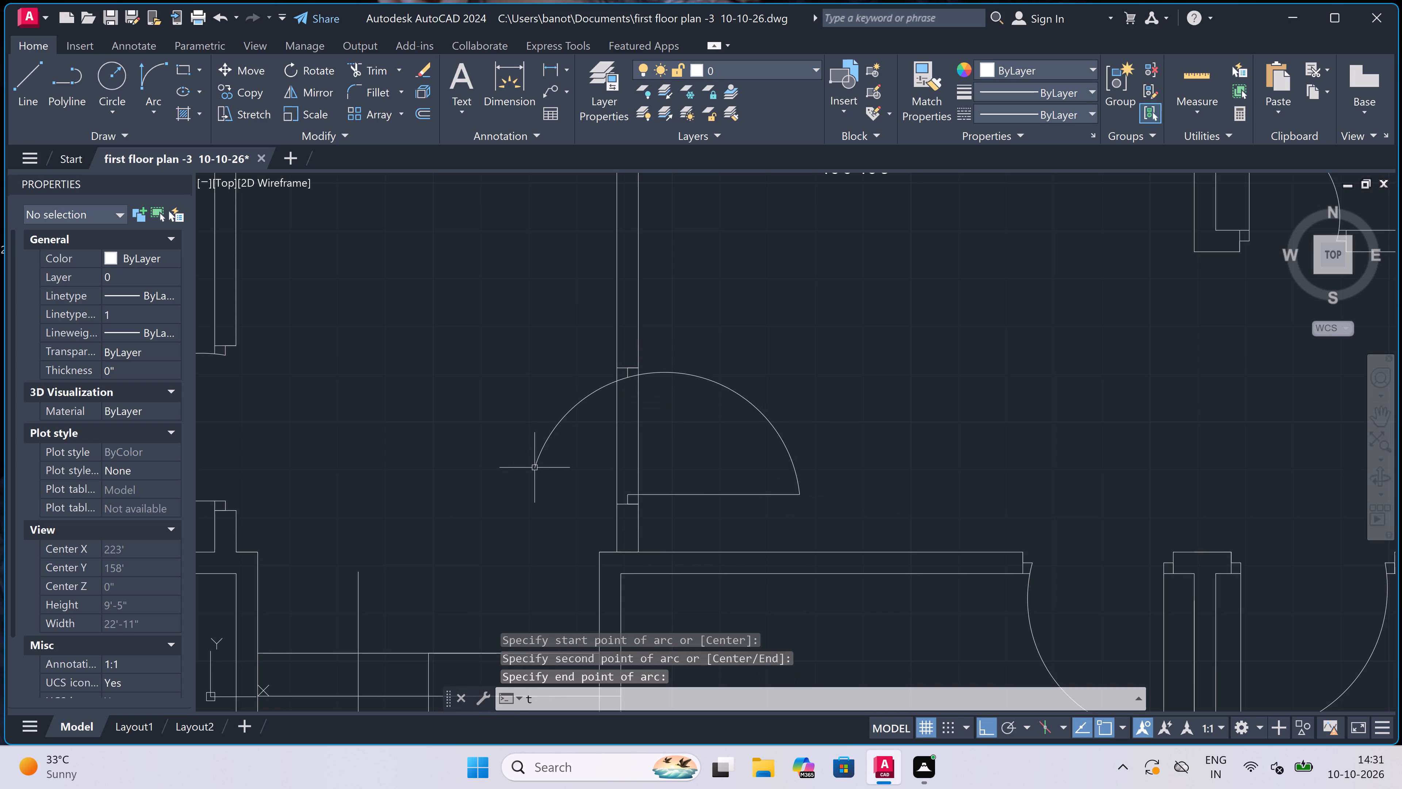
{"action": "key", "text": "r"}
{"action": "key", "text": "space"}
{"action": "double_click", "coordinate": [672, 440]}
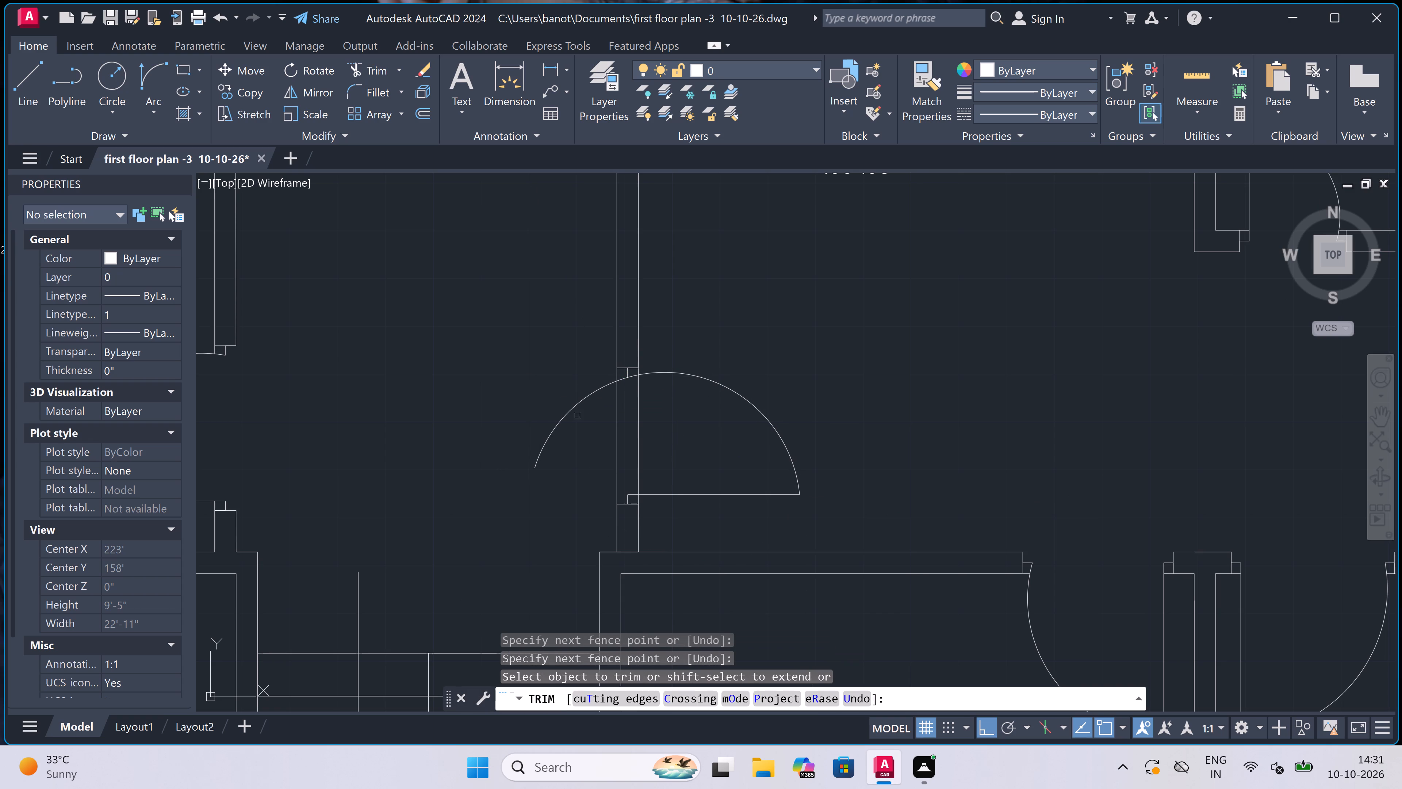
{"action": "double_click", "coordinate": [548, 382]}
{"action": "double_click", "coordinate": [653, 428]}
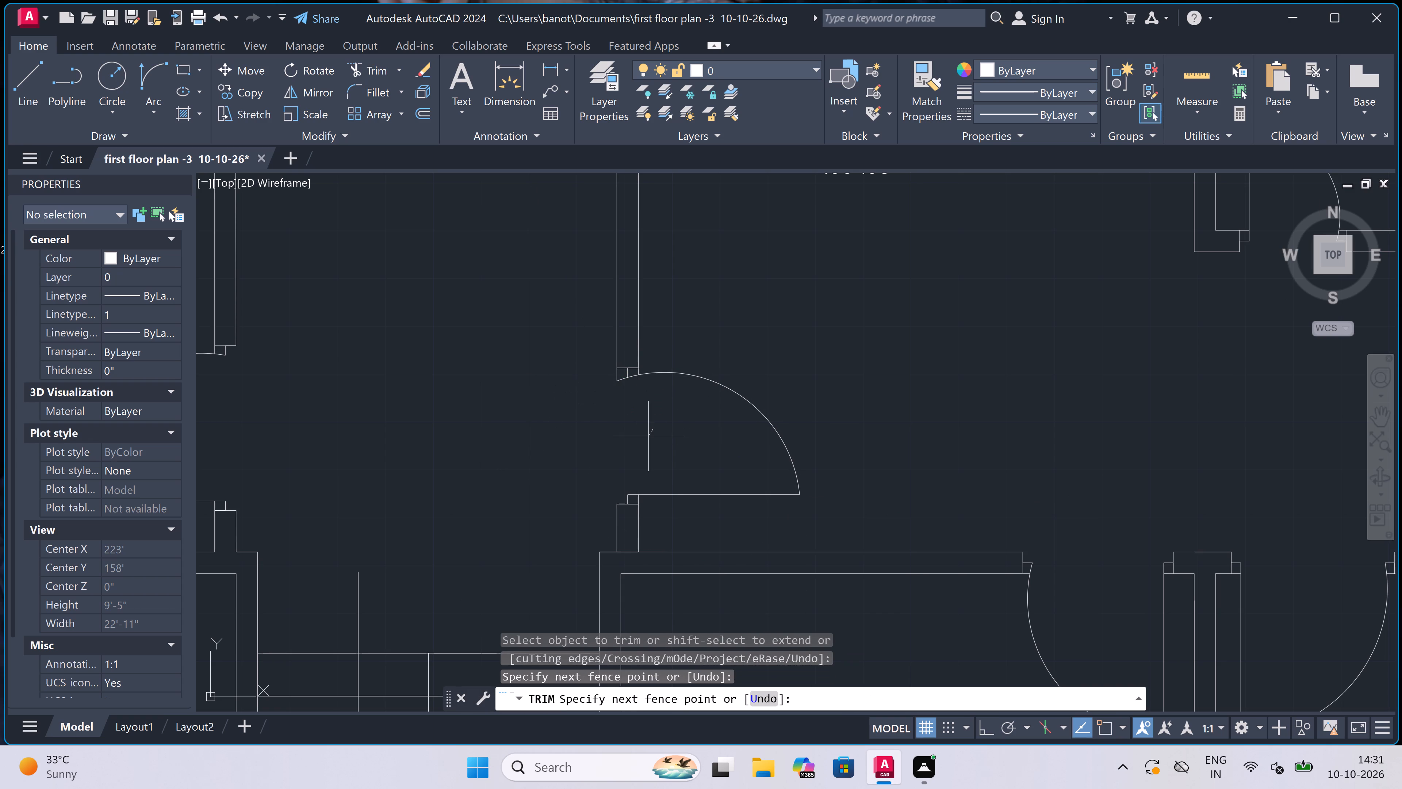
{"action": "left_click", "coordinate": [580, 455]}
{"action": "scroll", "coordinate": [613, 368], "scroll_direction": "up", "scroll_amount": 4}
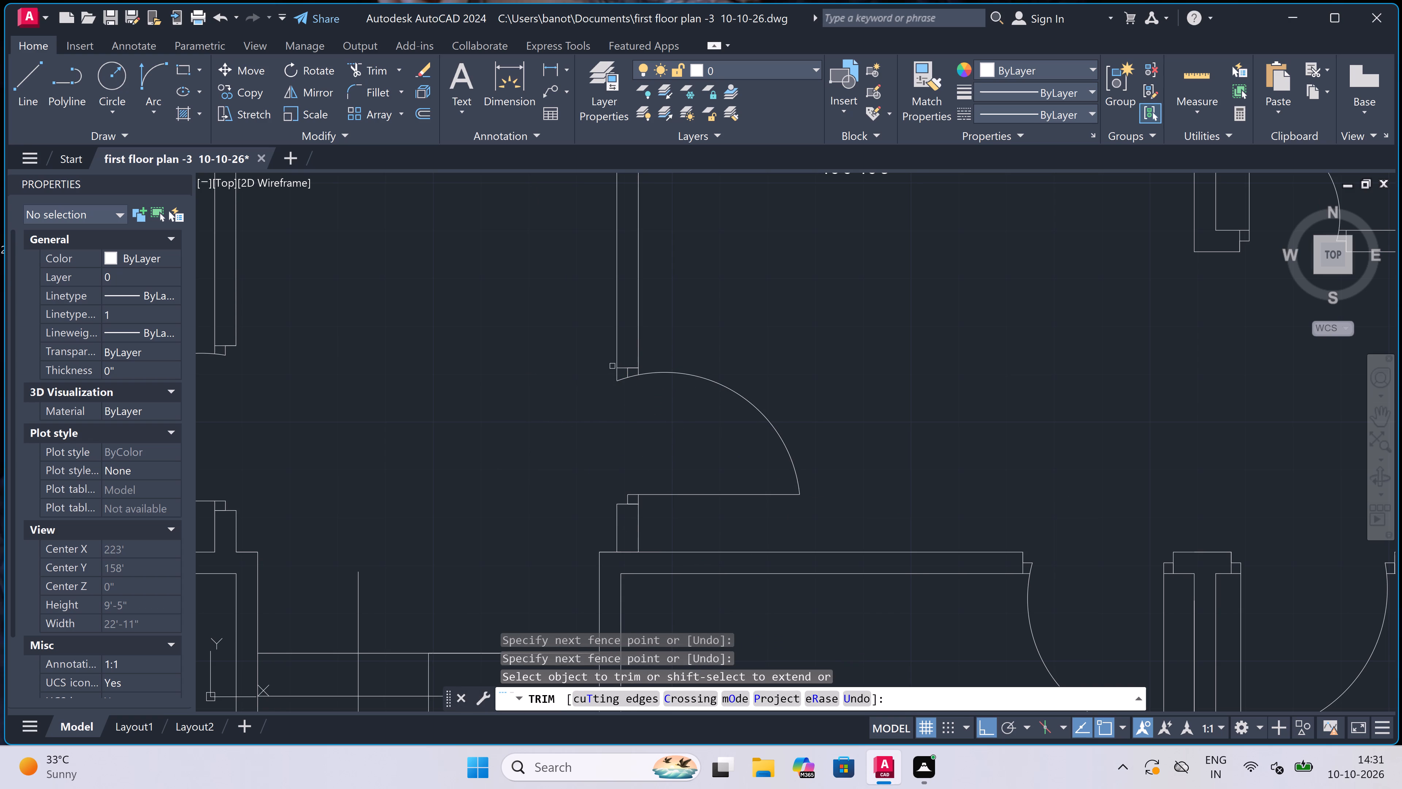
{"action": "double_click", "coordinate": [611, 362]}
{"action": "double_click", "coordinate": [671, 414]}
{"action": "scroll", "coordinate": [625, 396], "scroll_direction": "down", "scroll_amount": 3}
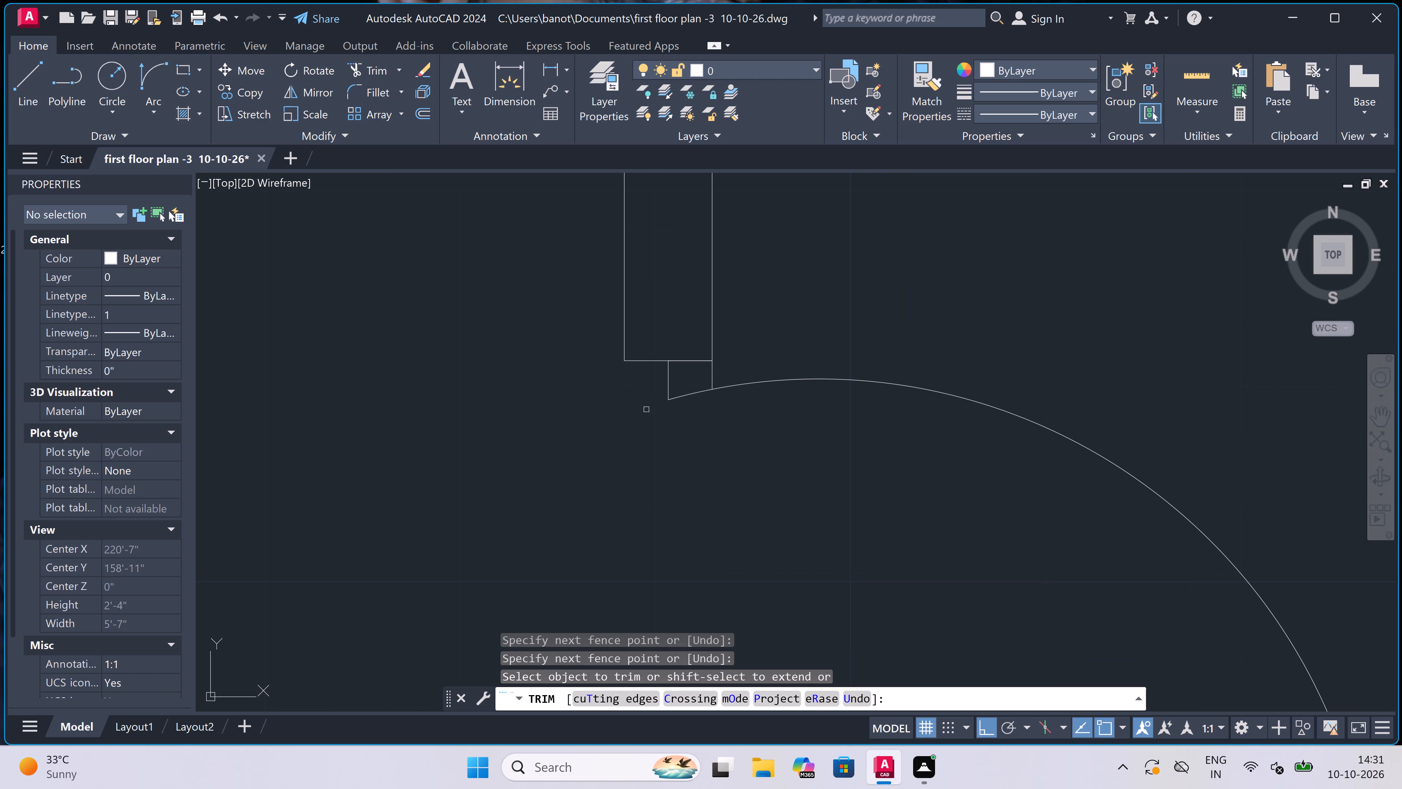
{"action": "scroll", "coordinate": [625, 396], "scroll_direction": "down", "scroll_amount": 2}
{"action": "key", "text": "Escape"}
Examine the whole floor plan and the rooms, doors and labels around the staircase lobby.
{"action": "scroll", "coordinate": [582, 401], "scroll_direction": "down", "scroll_amount": 1}
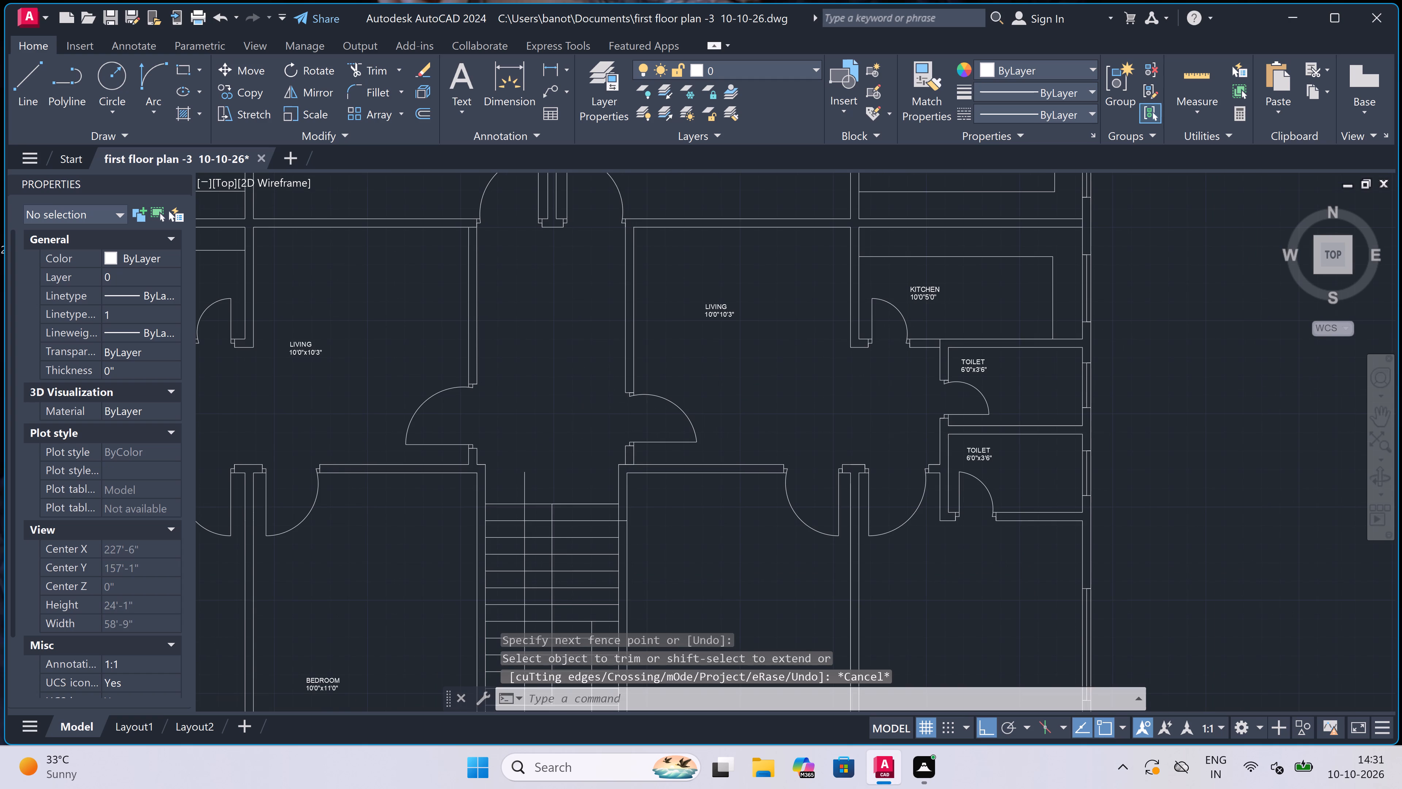
{"action": "scroll", "coordinate": [582, 401], "scroll_direction": "down", "scroll_amount": 2}
{"action": "scroll", "coordinate": [575, 403], "scroll_direction": "up", "scroll_amount": 3}
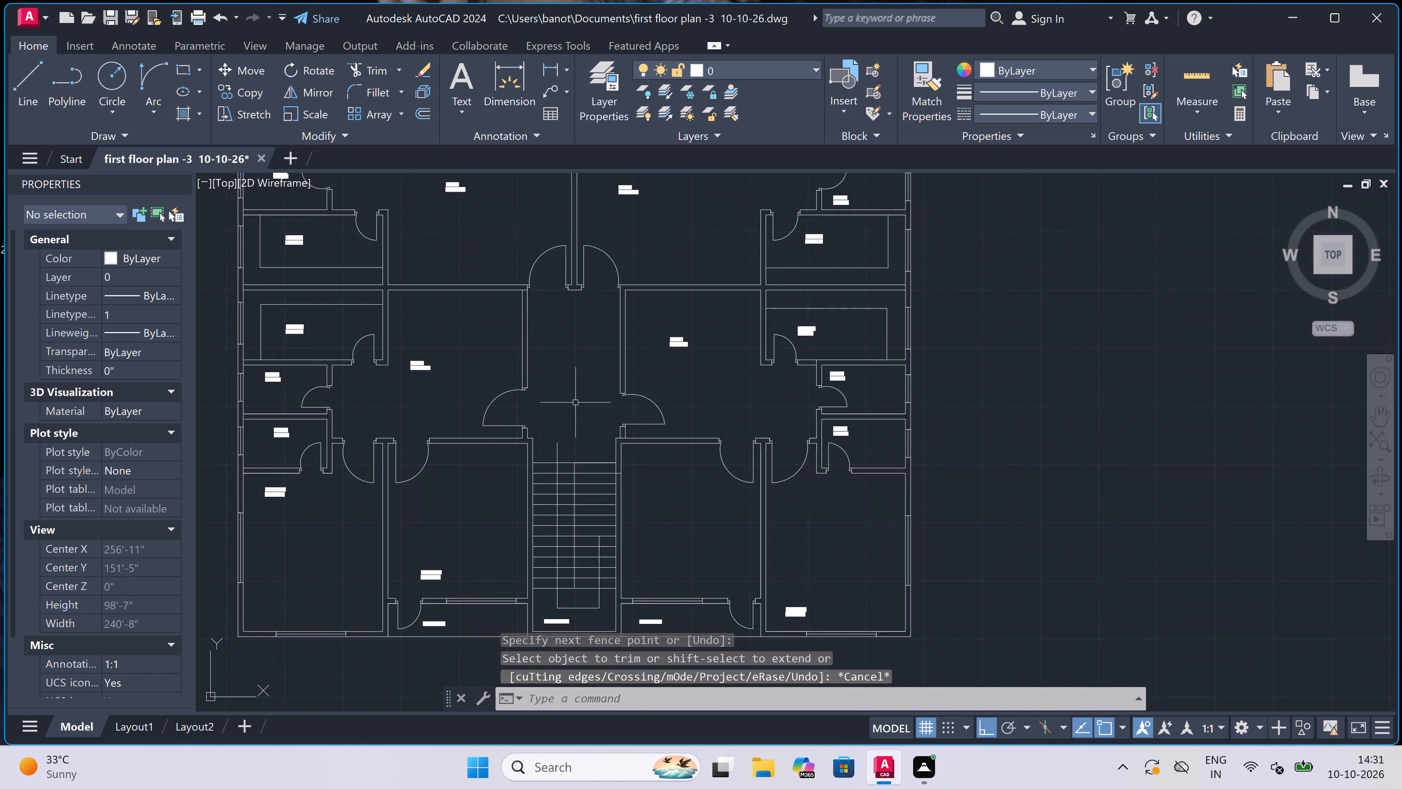
{"action": "scroll", "coordinate": [575, 403], "scroll_direction": "down", "scroll_amount": 3}
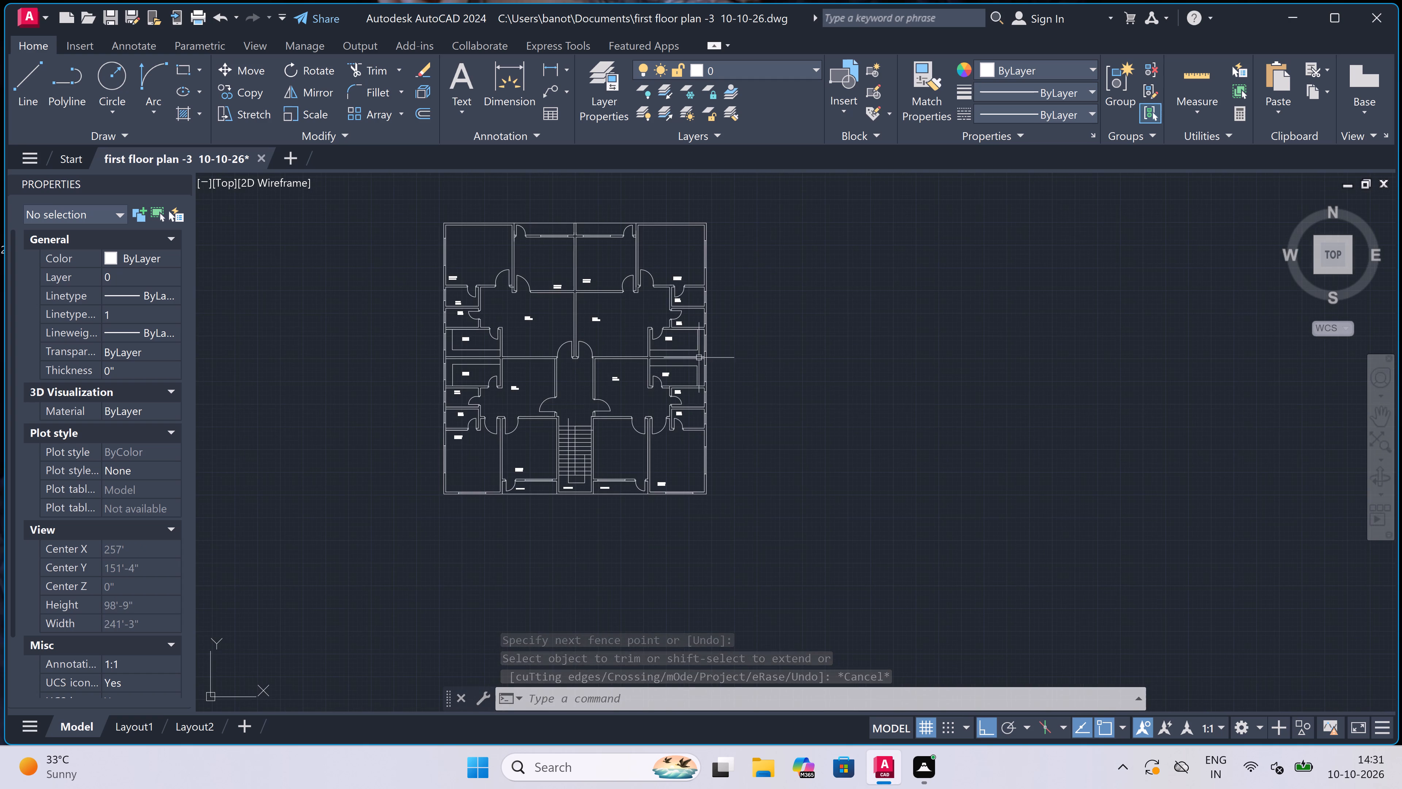
{"action": "scroll", "coordinate": [699, 358], "scroll_direction": "up", "scroll_amount": 1}
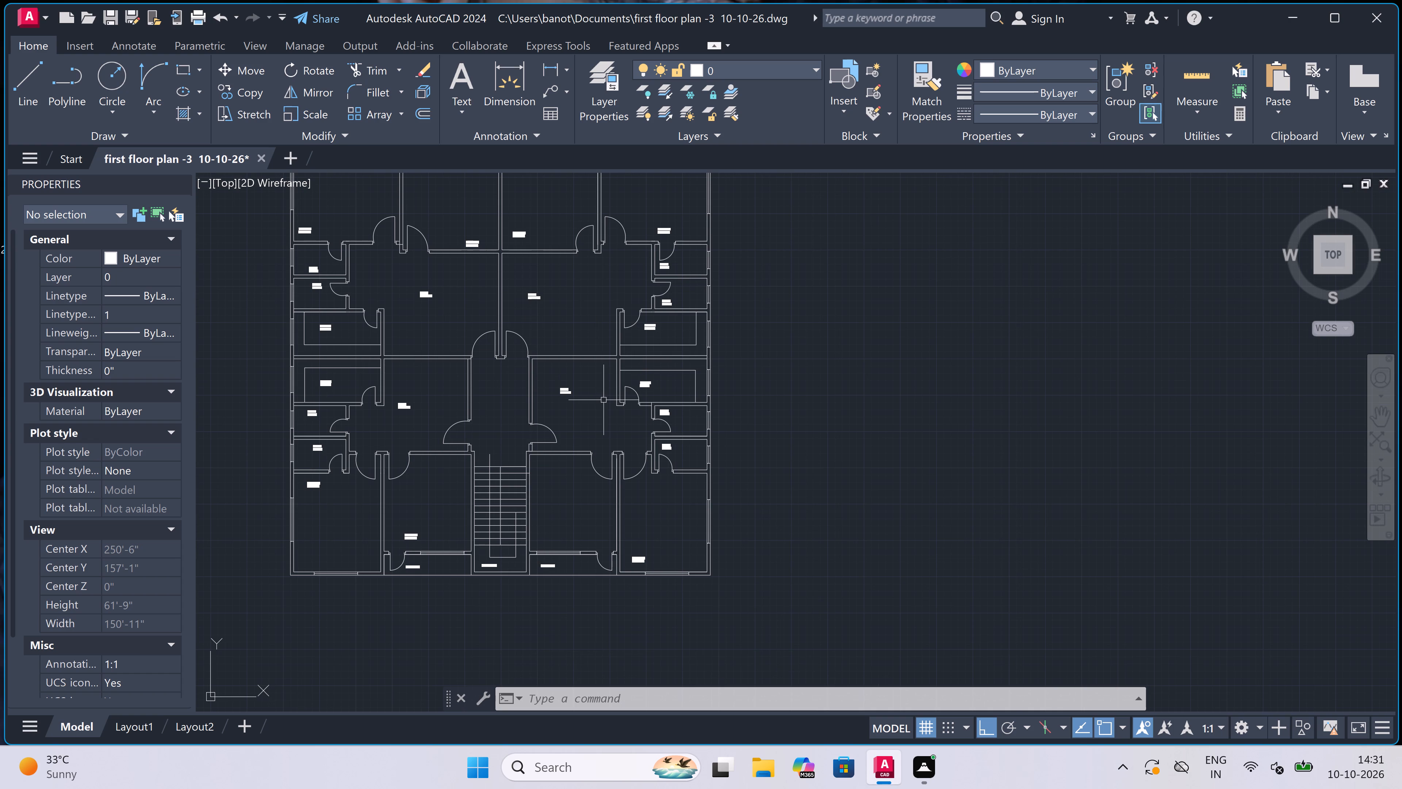
{"action": "scroll", "coordinate": [604, 400], "scroll_direction": "down", "scroll_amount": 1}
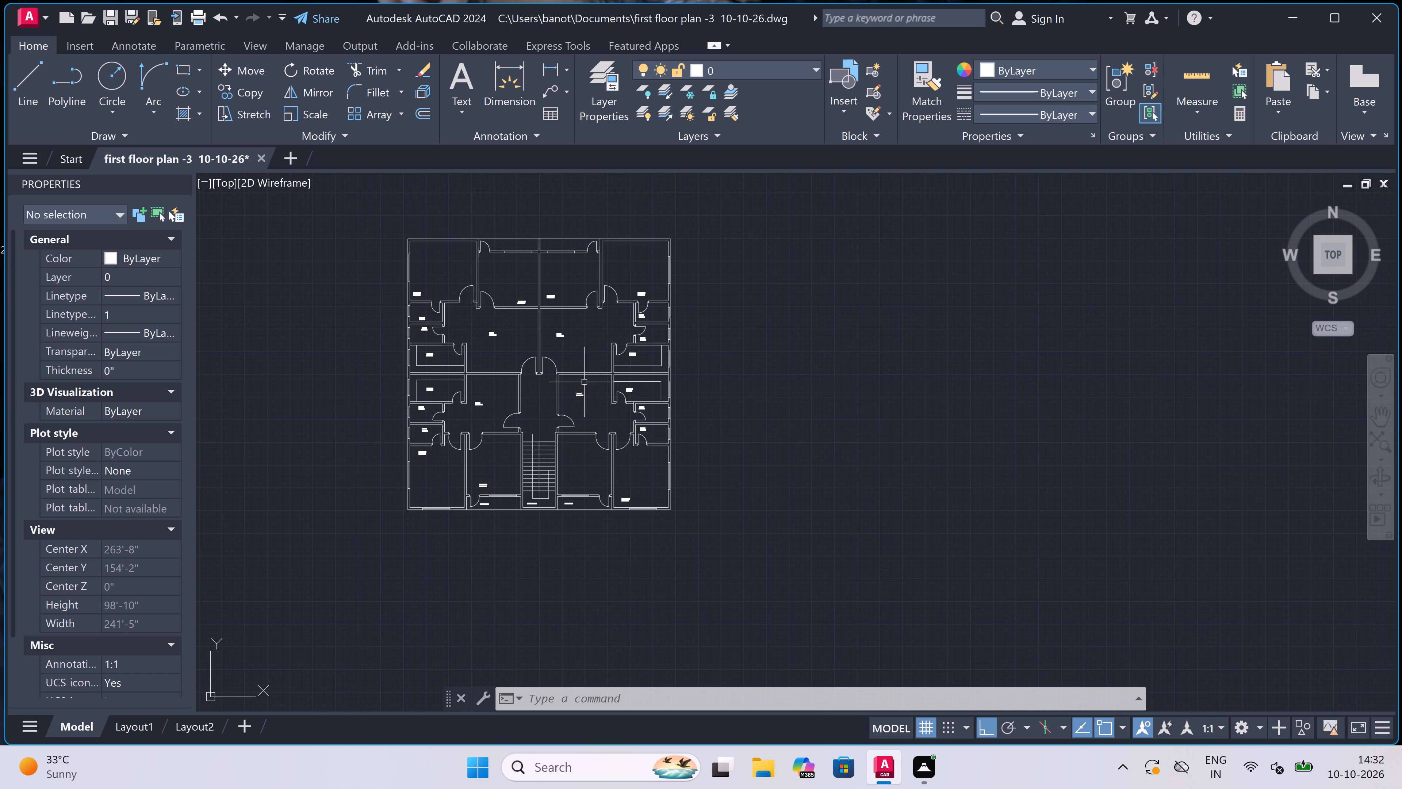
{"action": "scroll", "coordinate": [466, 460], "scroll_direction": "up", "scroll_amount": 2}
{"action": "scroll", "coordinate": [466, 460], "scroll_direction": "down", "scroll_amount": 2}
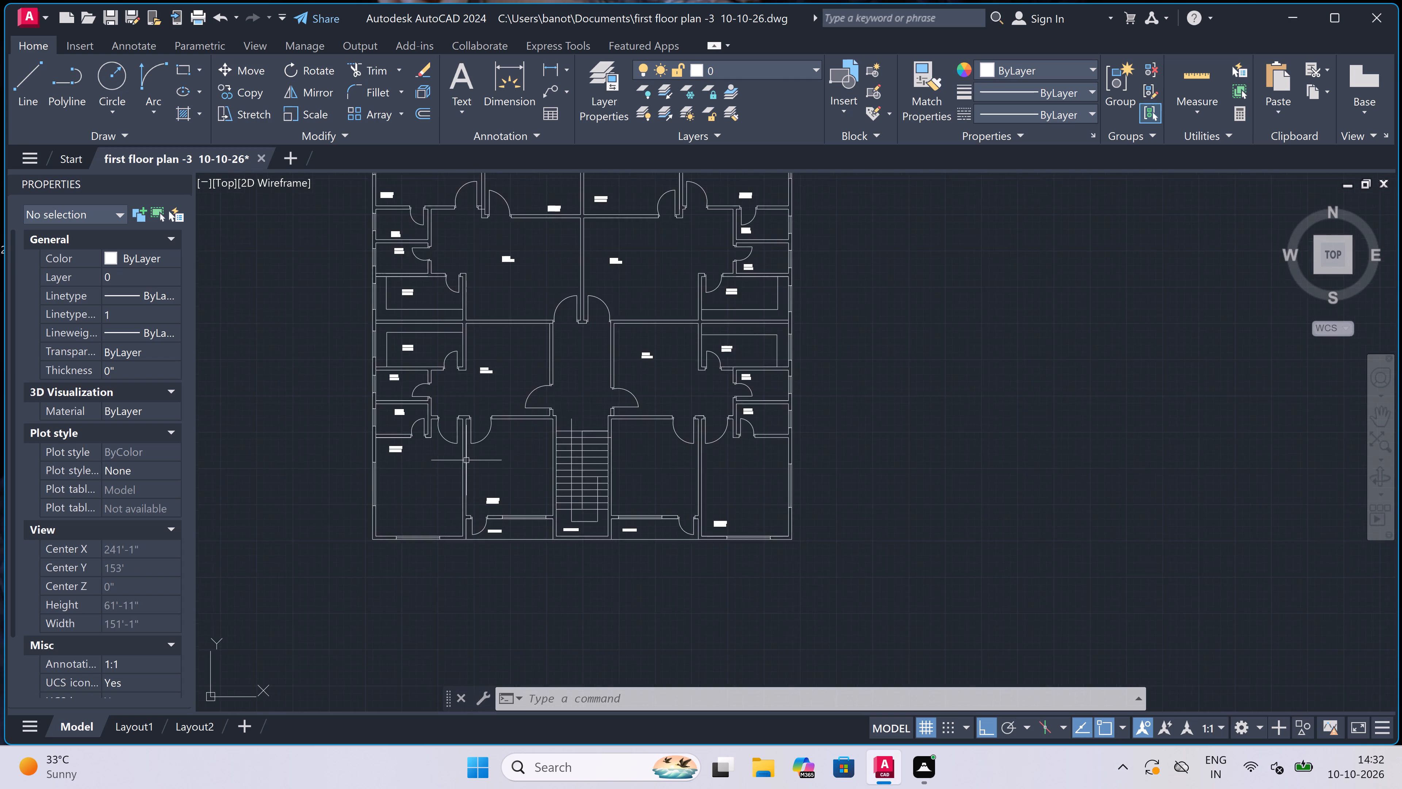
{"action": "scroll", "coordinate": [478, 375], "scroll_direction": "up", "scroll_amount": 4}
{"action": "scroll", "coordinate": [478, 375], "scroll_direction": "down", "scroll_amount": 1}
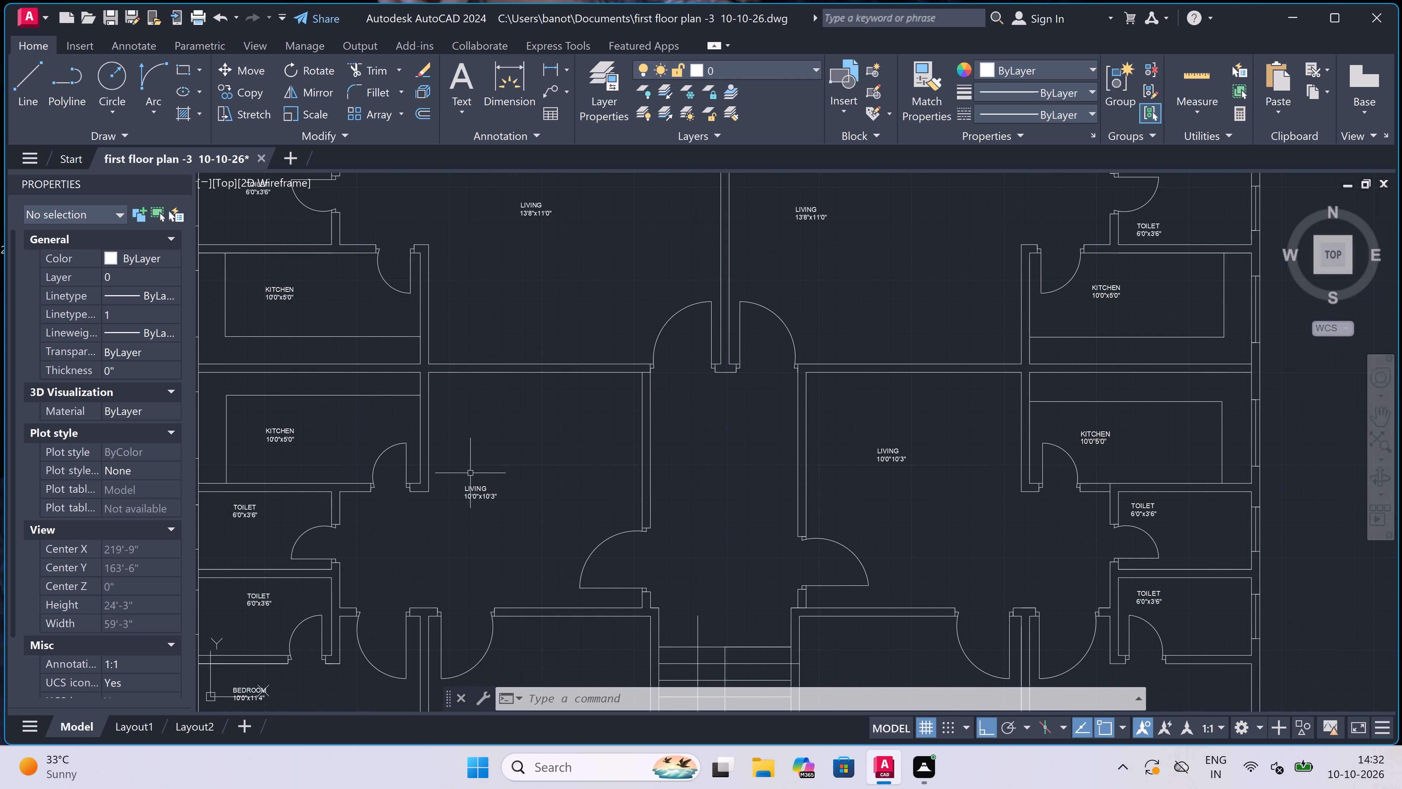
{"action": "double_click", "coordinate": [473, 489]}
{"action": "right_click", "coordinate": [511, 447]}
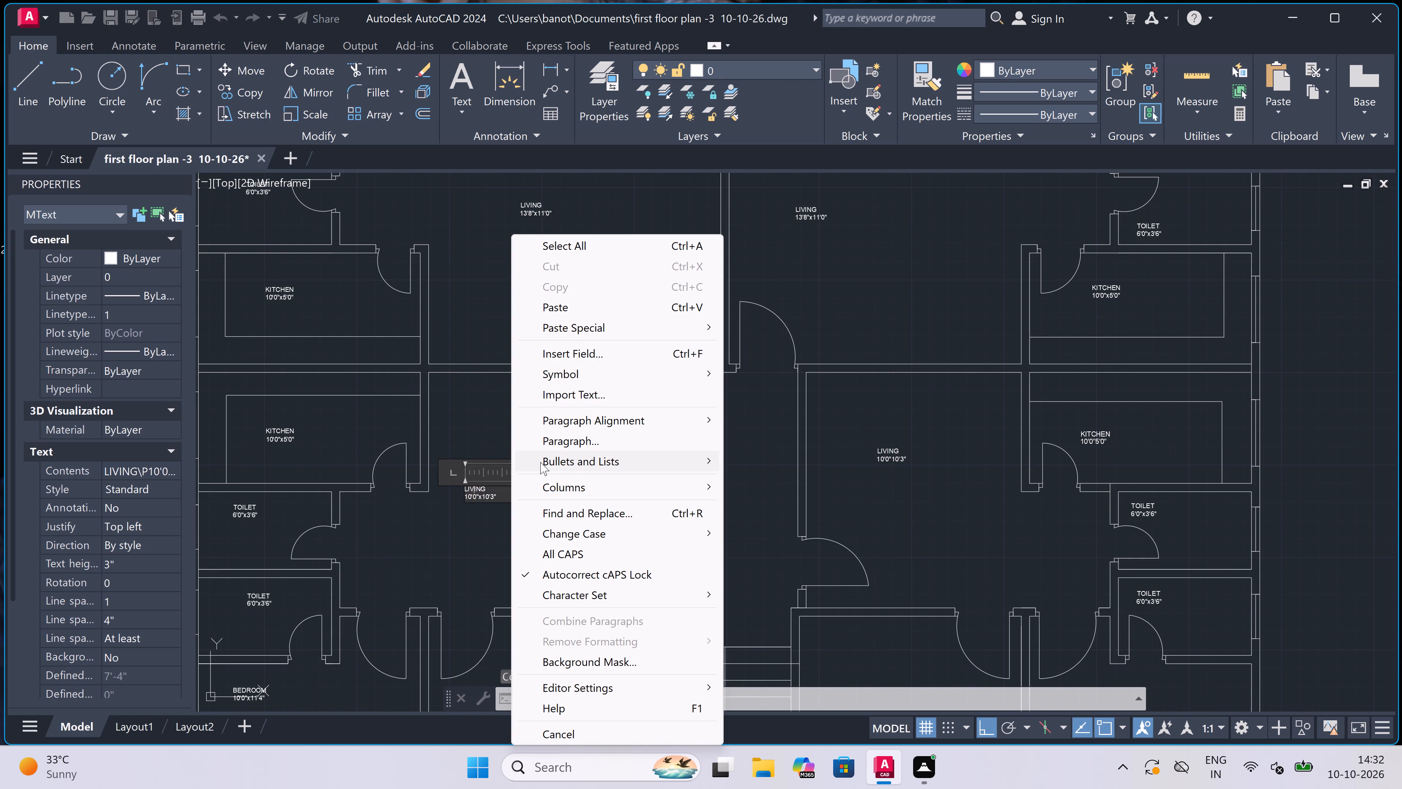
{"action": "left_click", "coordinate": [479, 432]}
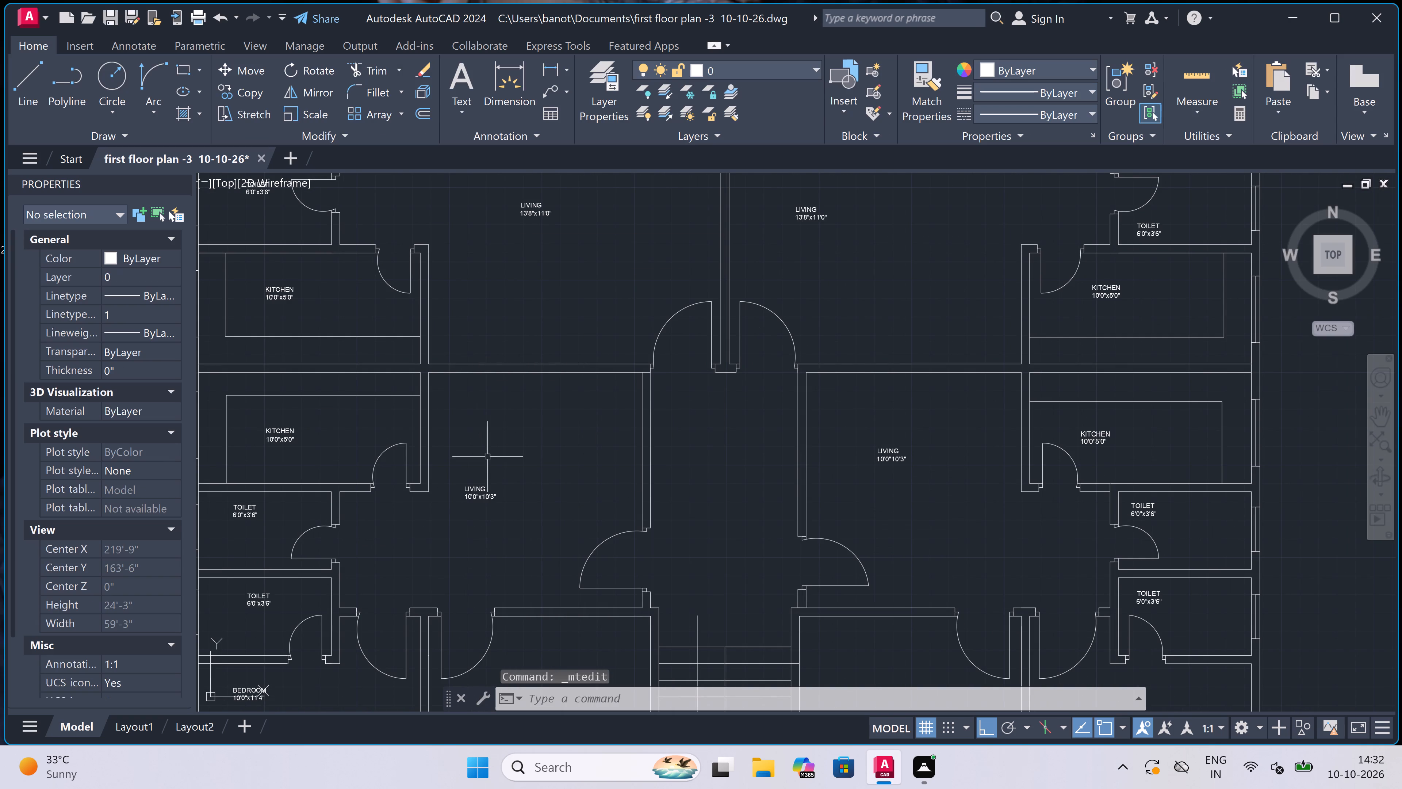
Select all room labels similar to the LIVING 10'0"x10'3" text and set their text height to 5".
{"action": "left_click", "coordinate": [502, 465]}
{"action": "left_click", "coordinate": [478, 520]}
{"action": "right_click", "coordinate": [495, 408]}
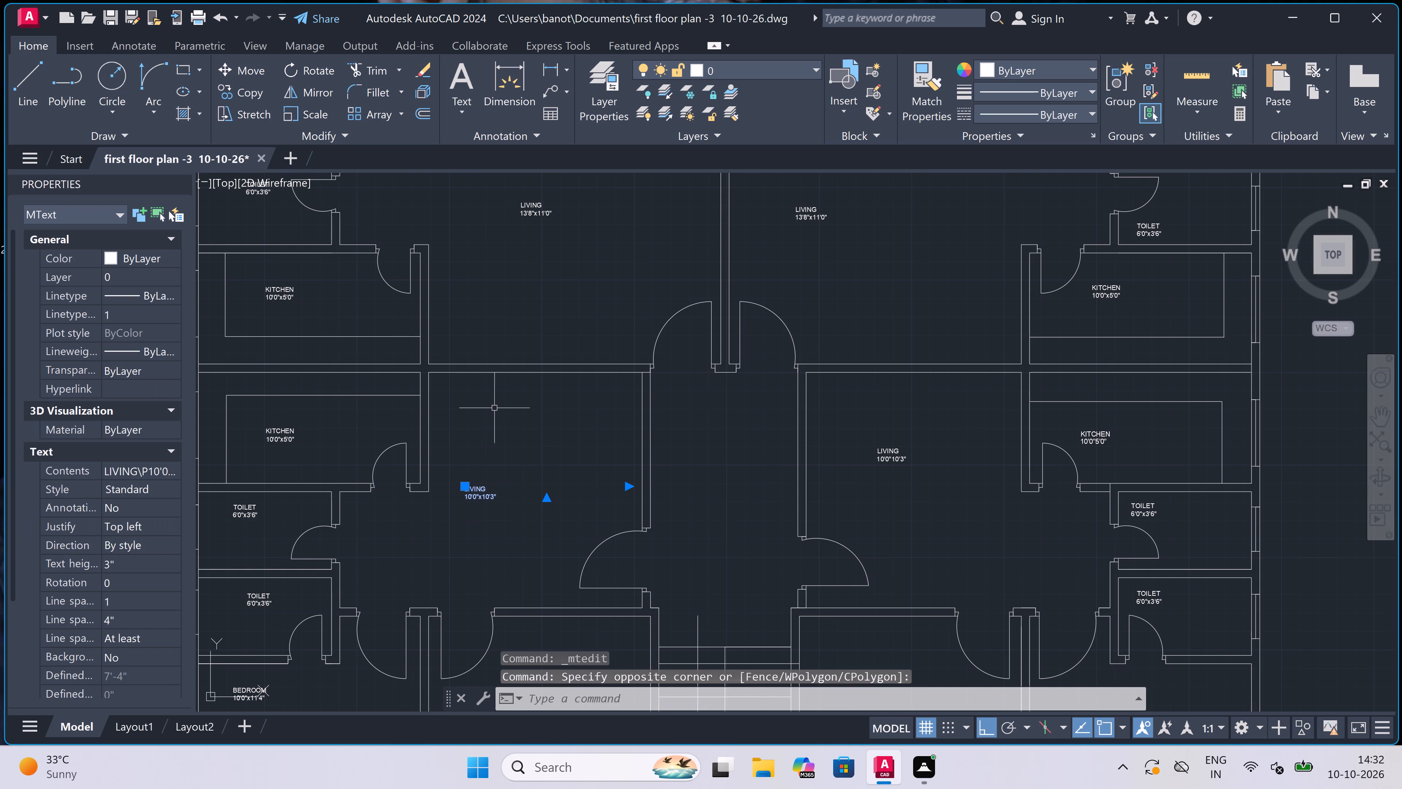
{"action": "double_click", "coordinate": [556, 580]}
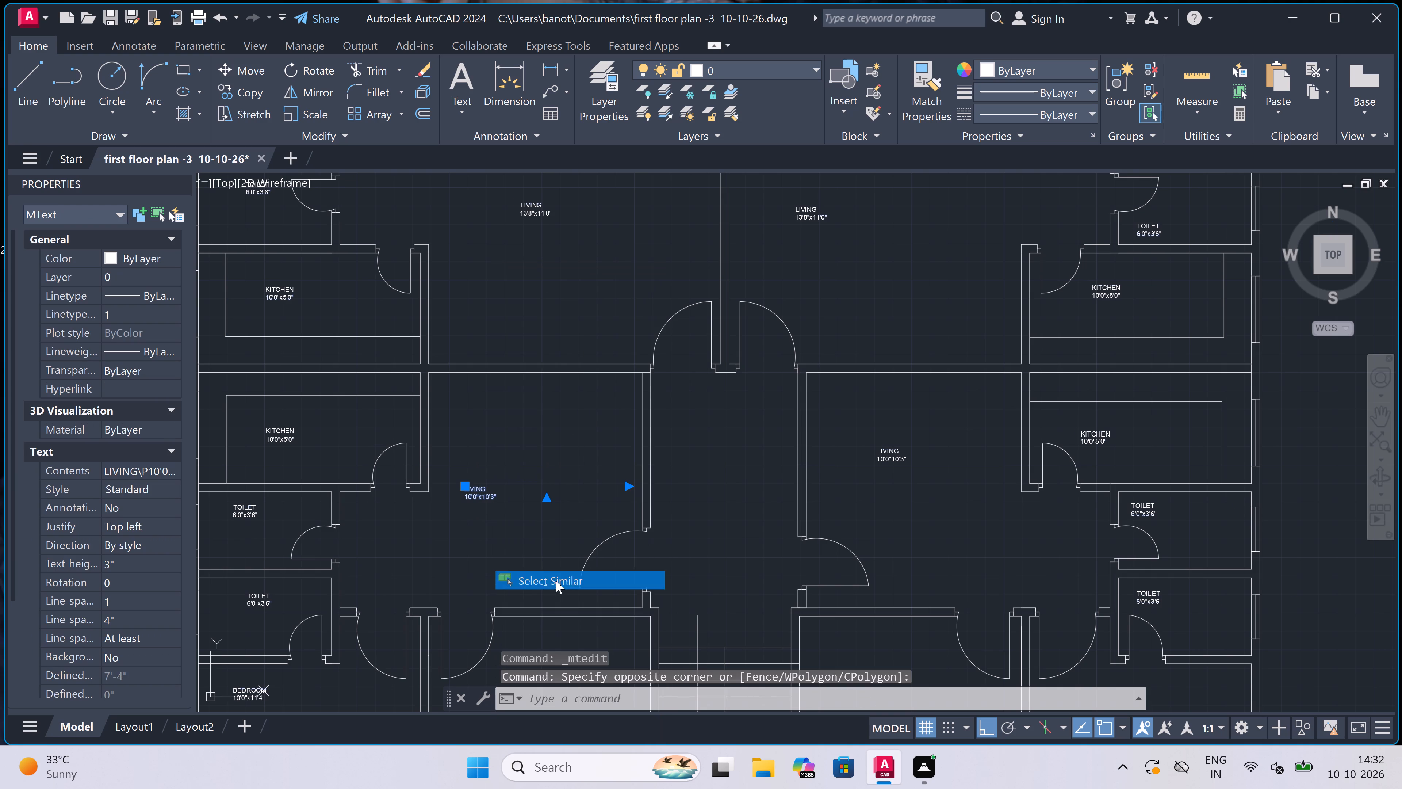
{"action": "right_click", "coordinate": [511, 478]}
{"action": "left_click", "coordinate": [547, 445]}
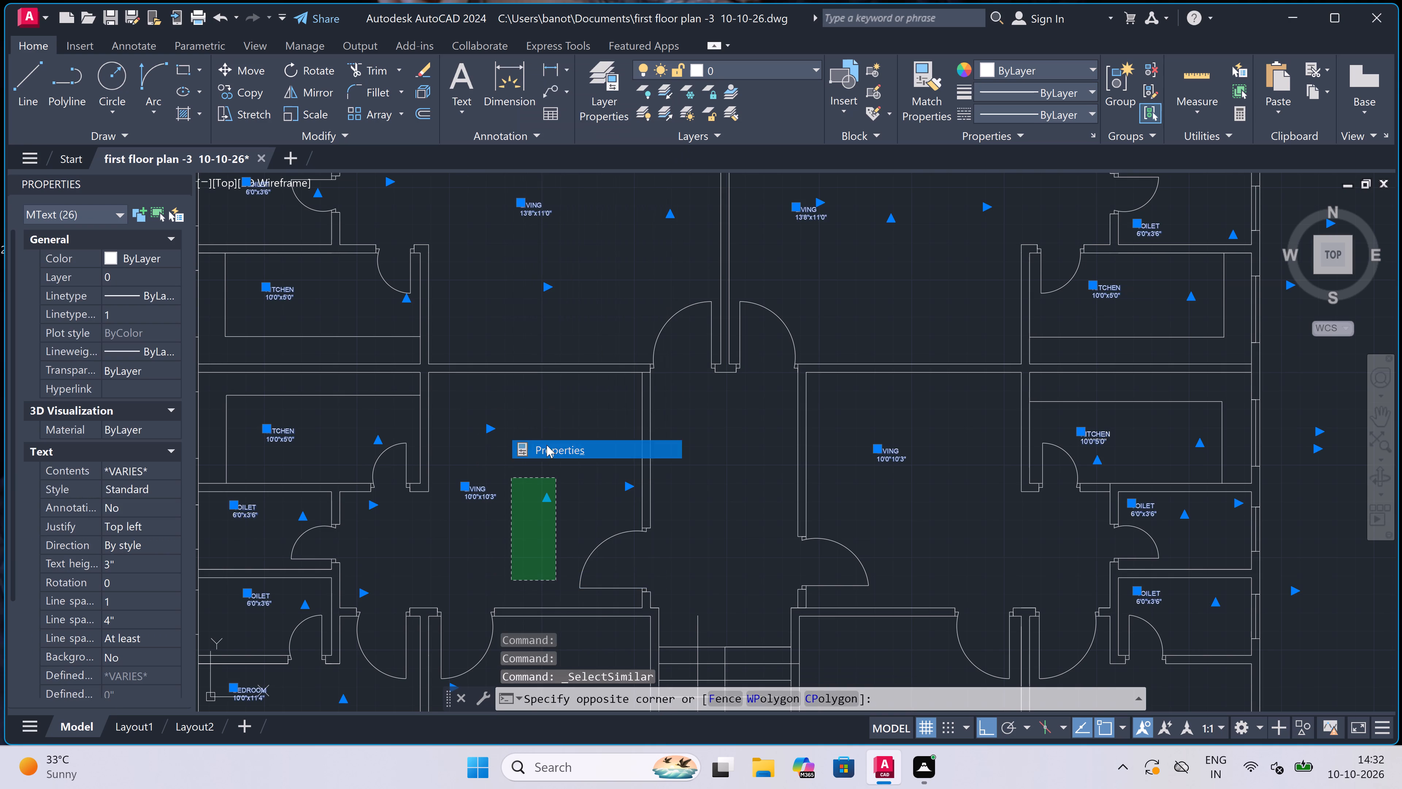
{"action": "left_click", "coordinate": [164, 563]}
{"action": "key", "text": "BackSpace"}
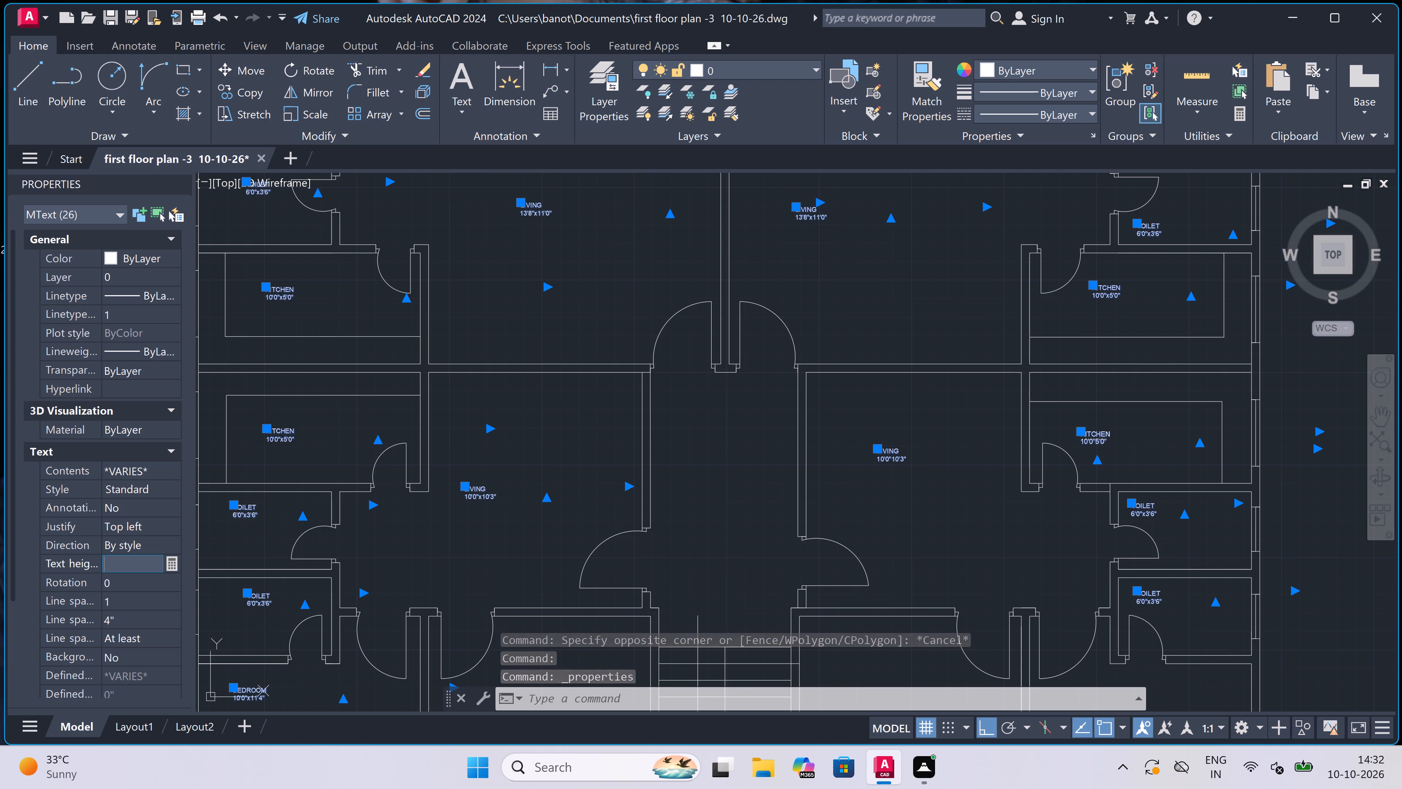
{"action": "key", "text": "5"}
{"action": "key", "text": "shift+quotedbl"}
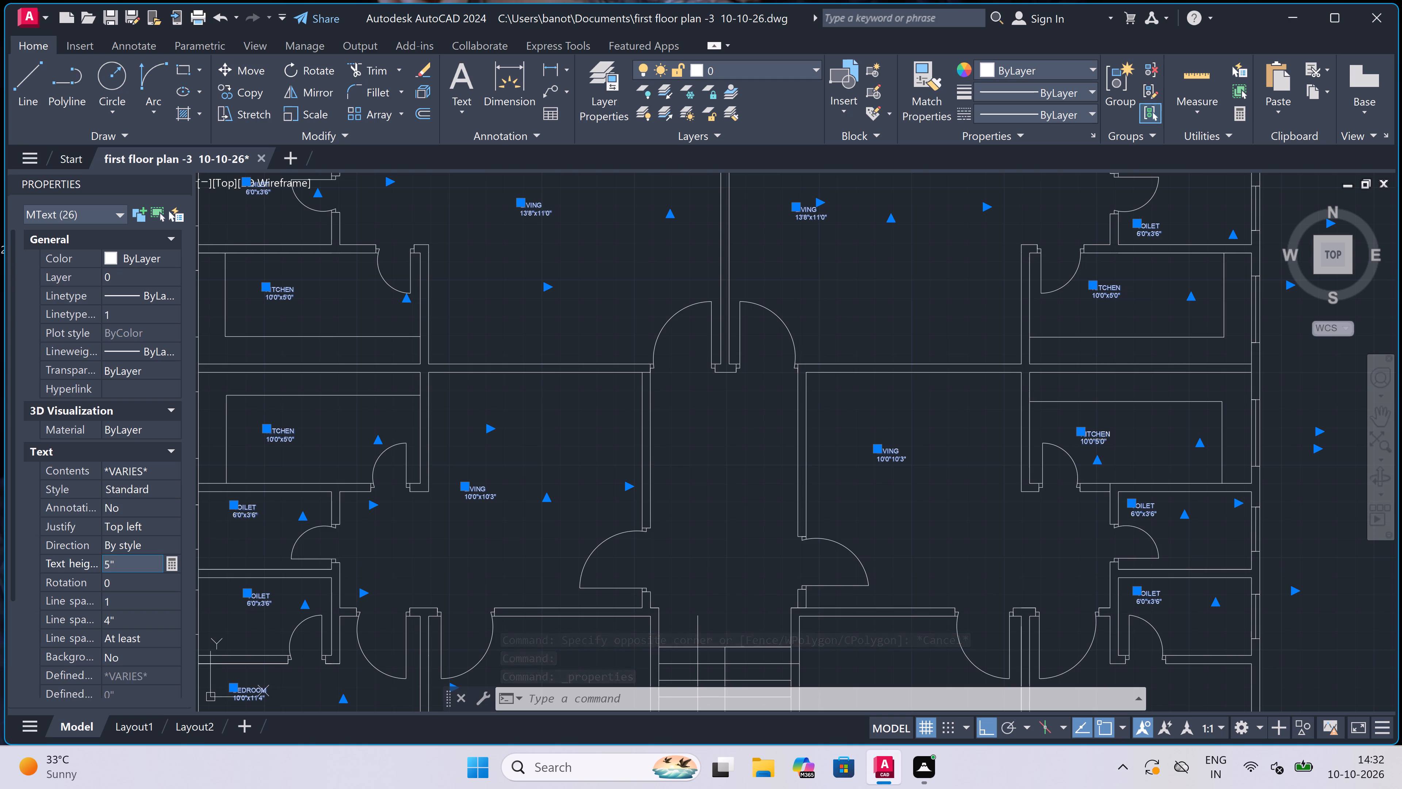
{"action": "double_click", "coordinate": [471, 517]}
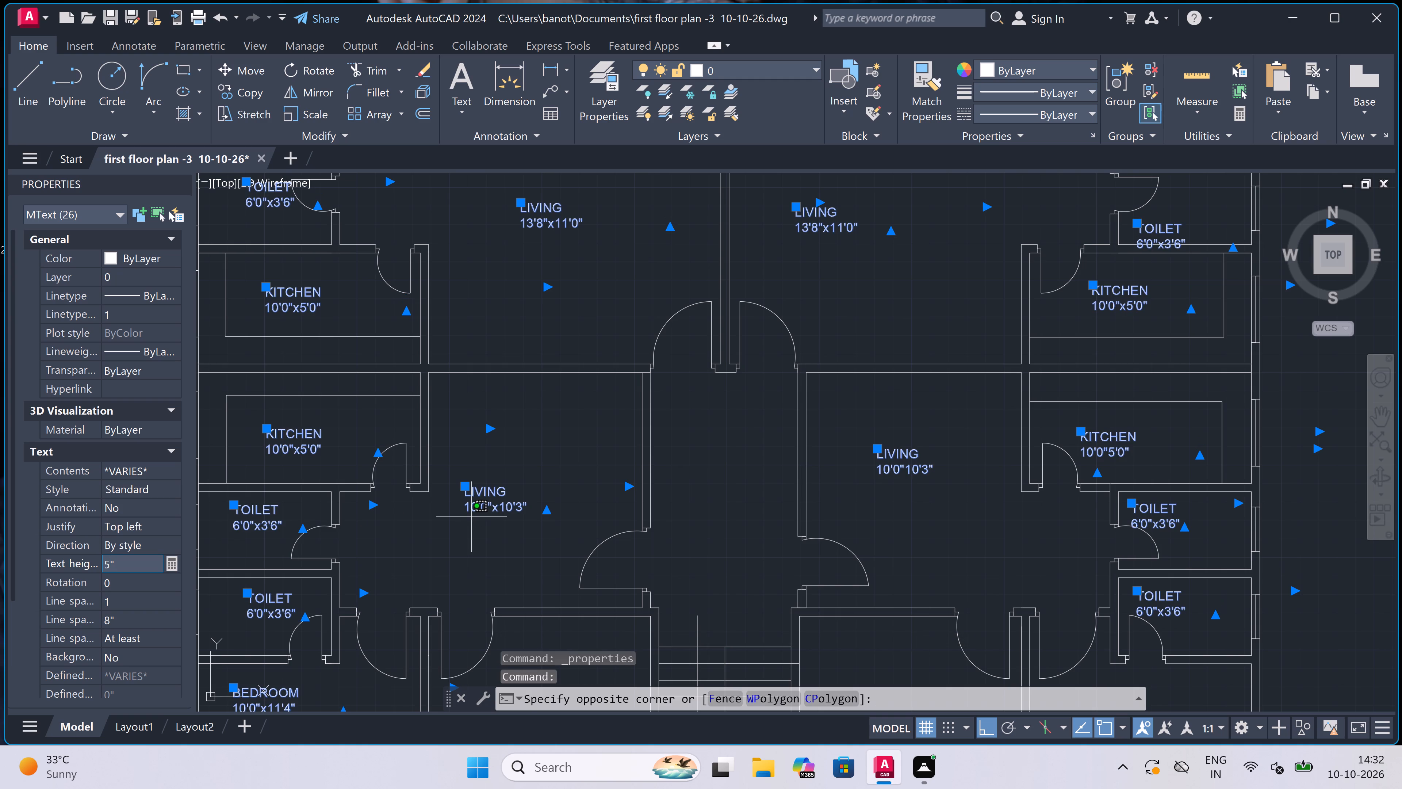
{"action": "key", "text": "Escape"}
{"action": "key", "text": "Escape"}
With Ortho off, move the upper-left flat's BEDROOM 11'0"x11'0" label up and left, clear of the wall below it.
{"action": "scroll", "coordinate": [498, 501], "scroll_direction": "down", "scroll_amount": 1}
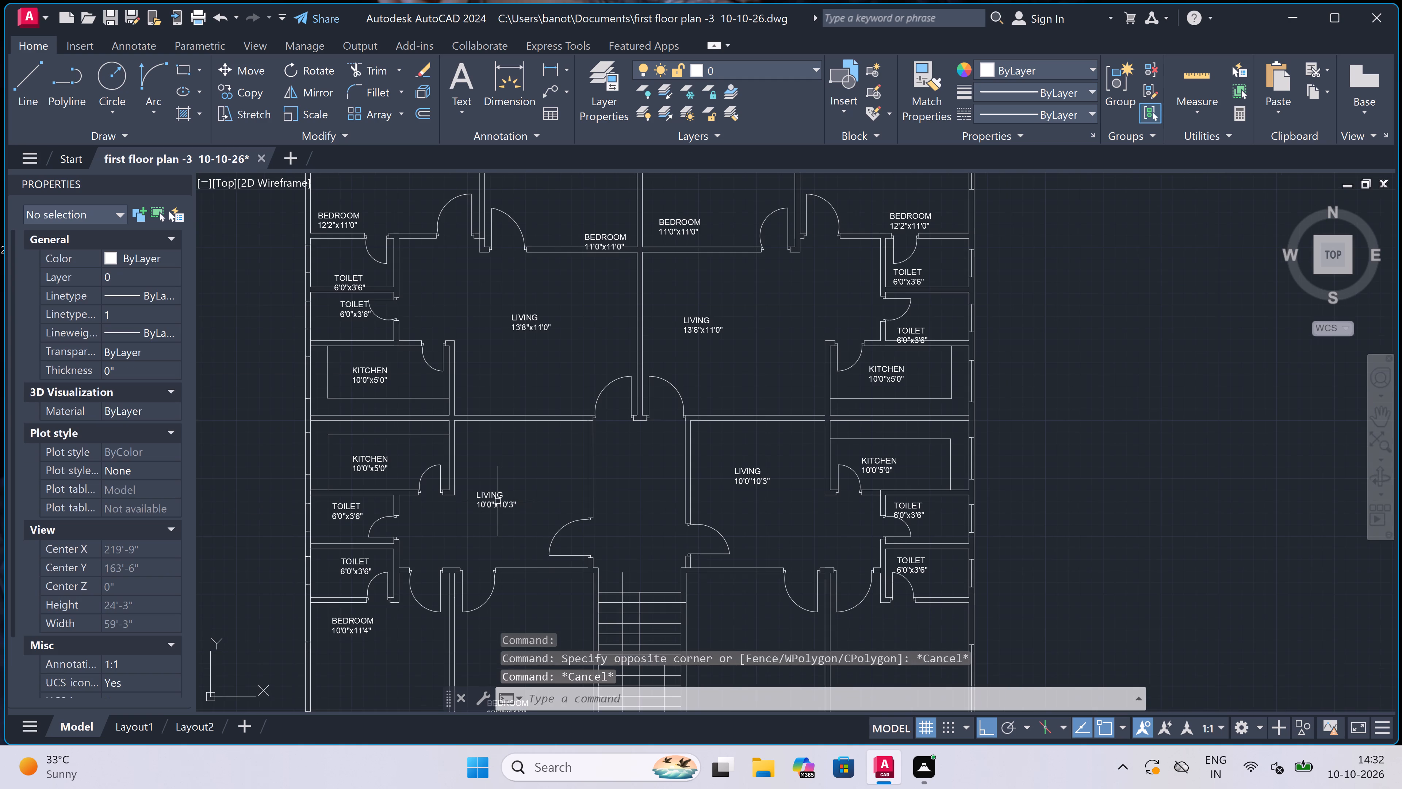
{"action": "scroll", "coordinate": [498, 501], "scroll_direction": "down", "scroll_amount": 2}
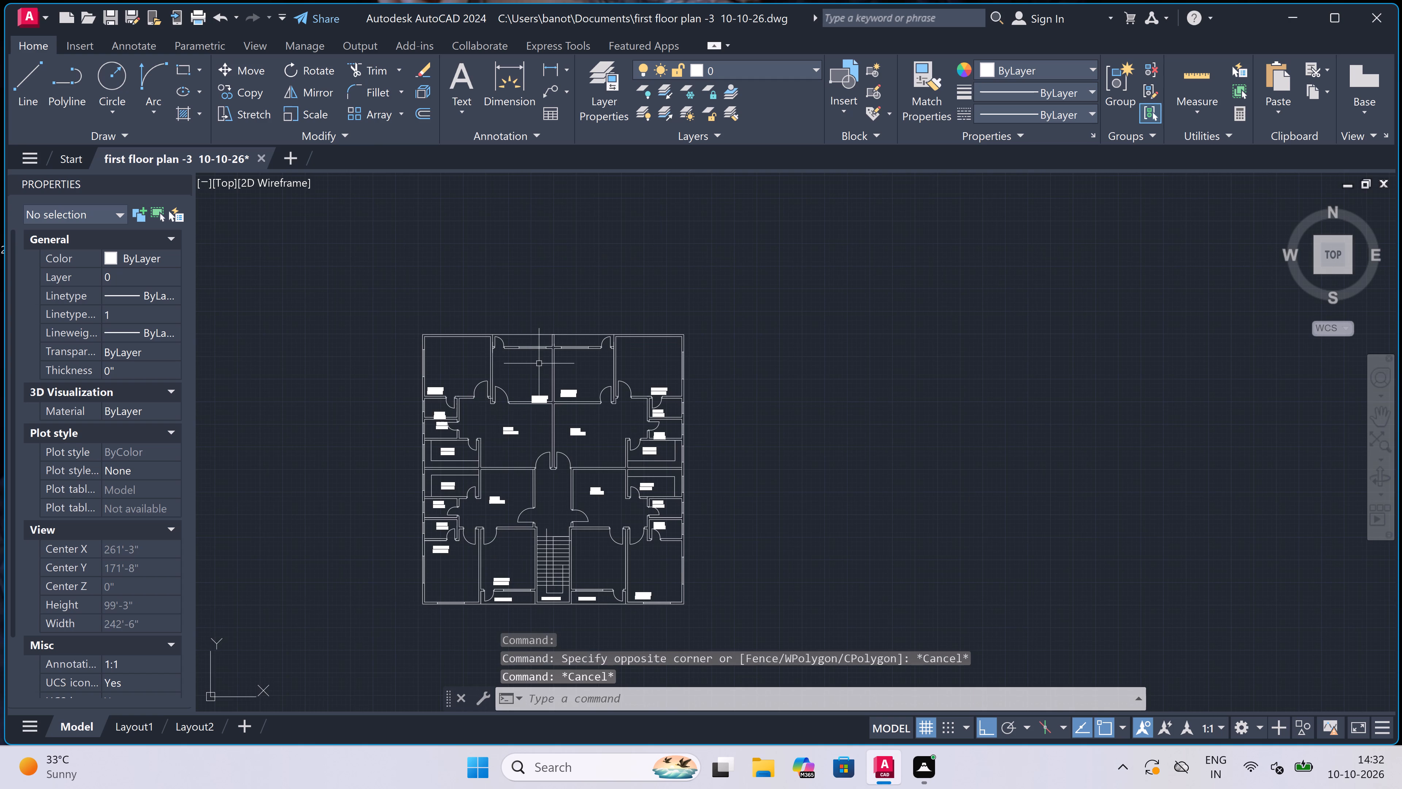
{"action": "scroll", "coordinate": [529, 357], "scroll_direction": "up", "scroll_amount": 2}
{"action": "scroll", "coordinate": [551, 437], "scroll_direction": "up", "scroll_amount": 1}
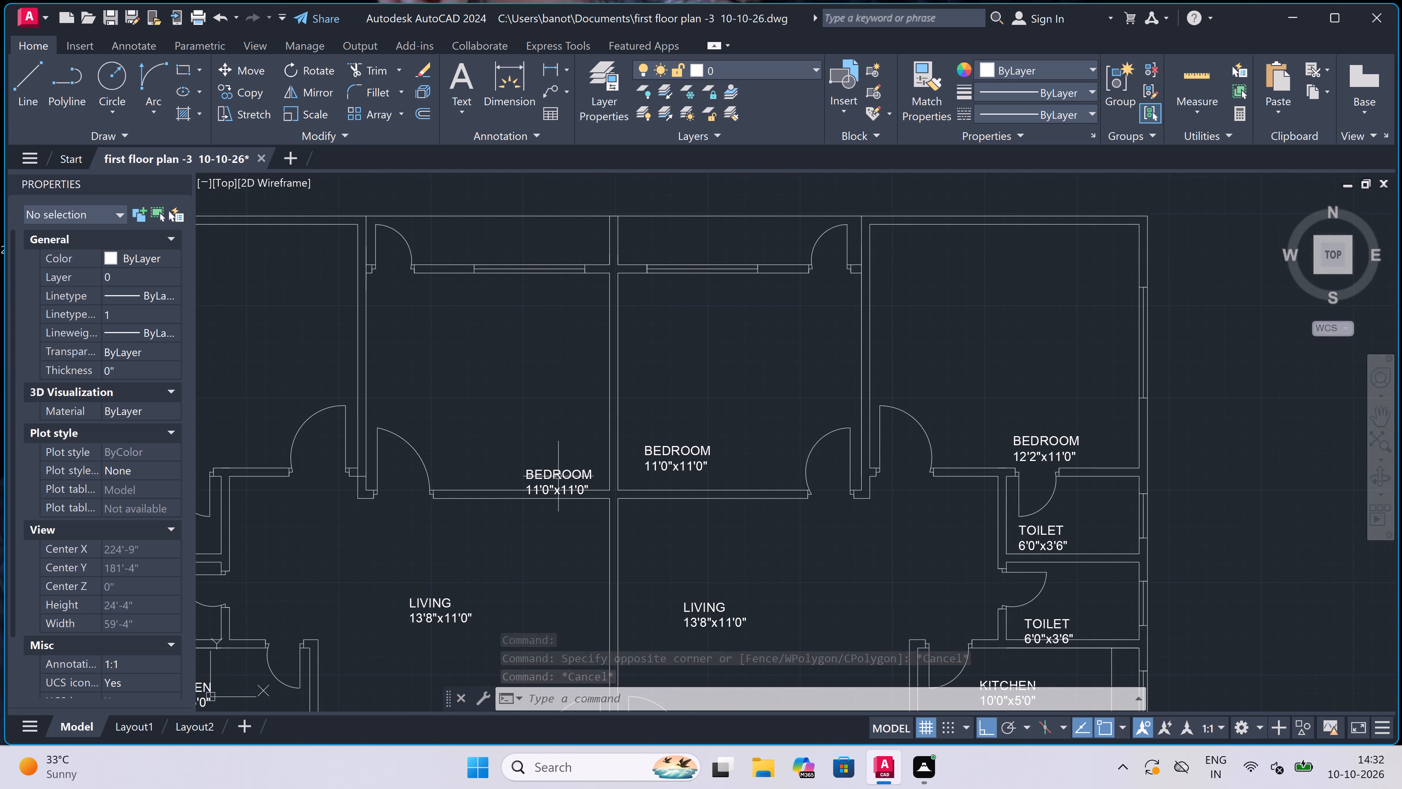
{"action": "left_click", "coordinate": [558, 477]}
{"action": "left_click", "coordinate": [525, 472]}
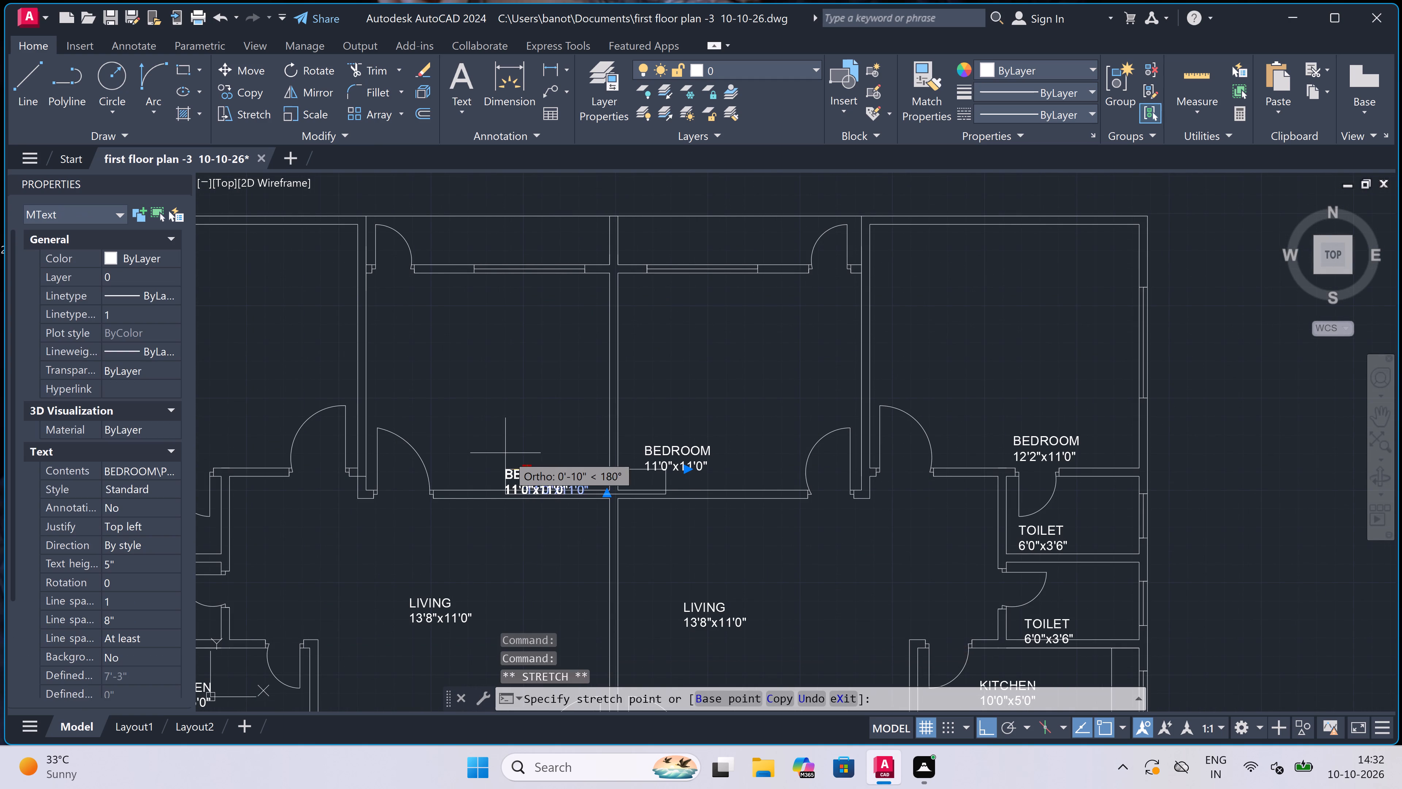
{"action": "key", "text": "F8"}
{"action": "scroll", "coordinate": [503, 448], "scroll_direction": "up", "scroll_amount": 2}
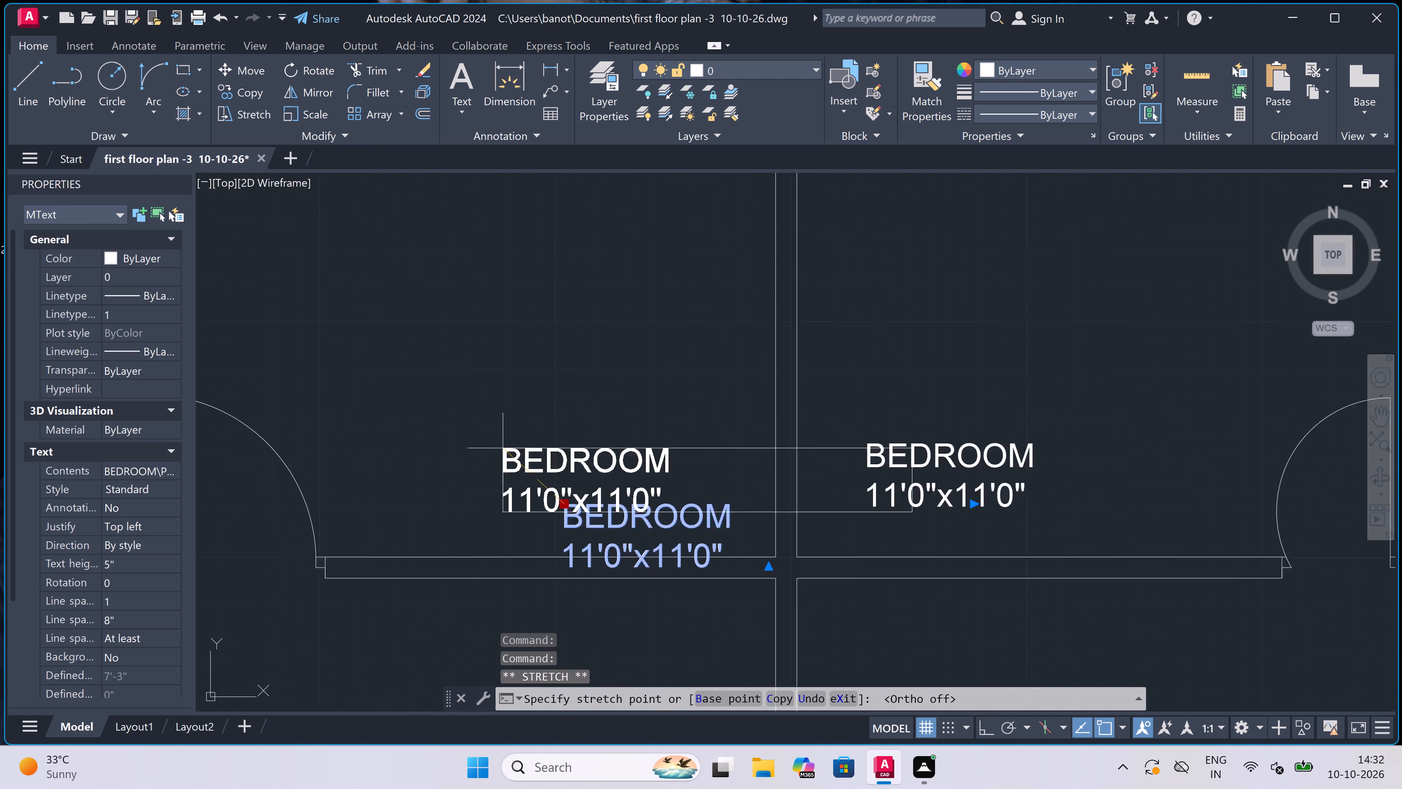
{"action": "scroll", "coordinate": [503, 448], "scroll_direction": "up", "scroll_amount": 1}
{"action": "double_click", "coordinate": [481, 475]}
{"action": "key", "text": "Escape"}
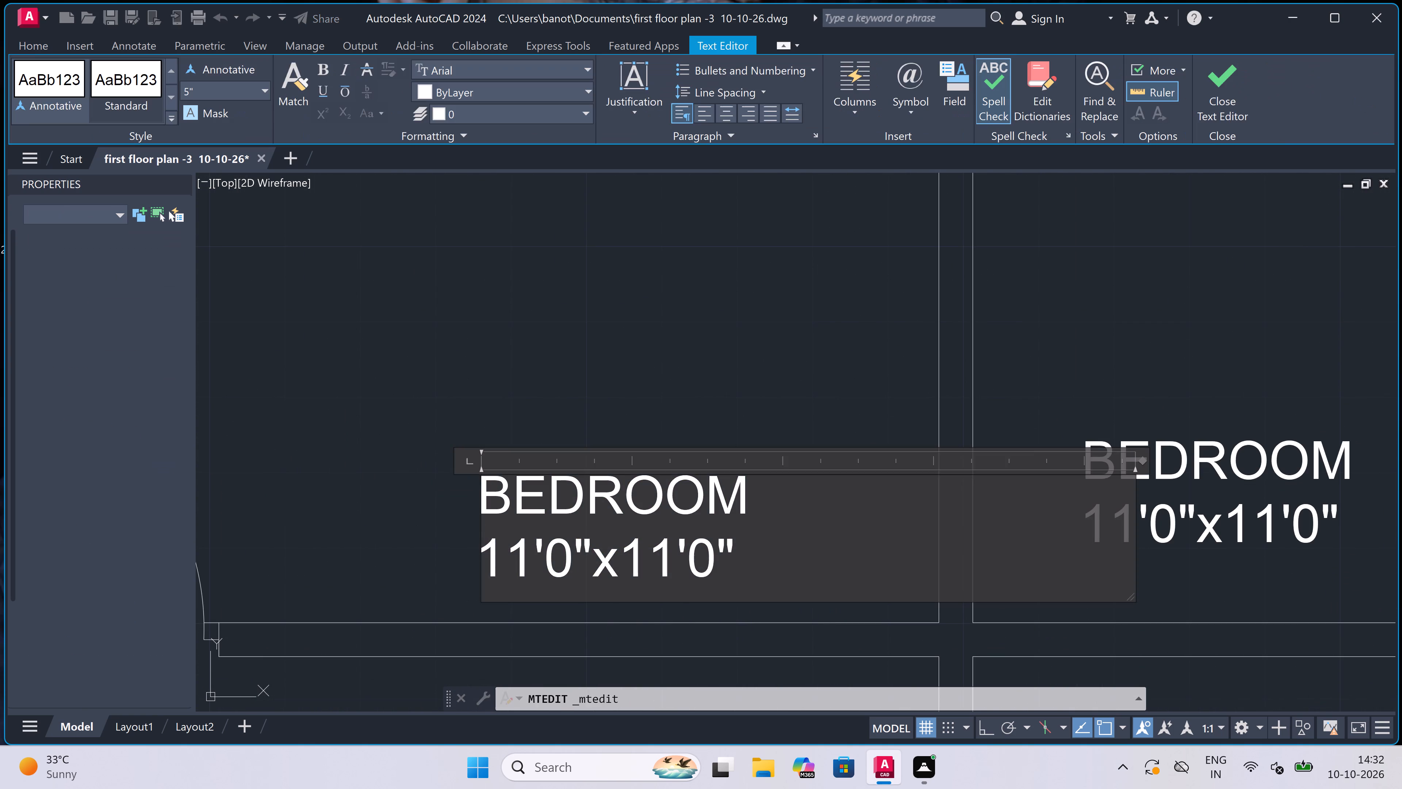
Move the TOILET 6'0"x3'6" label above the upper-right flat's kitchen up and left, off the wall line.
{"action": "scroll", "coordinate": [481, 474], "scroll_direction": "down", "scroll_amount": 8}
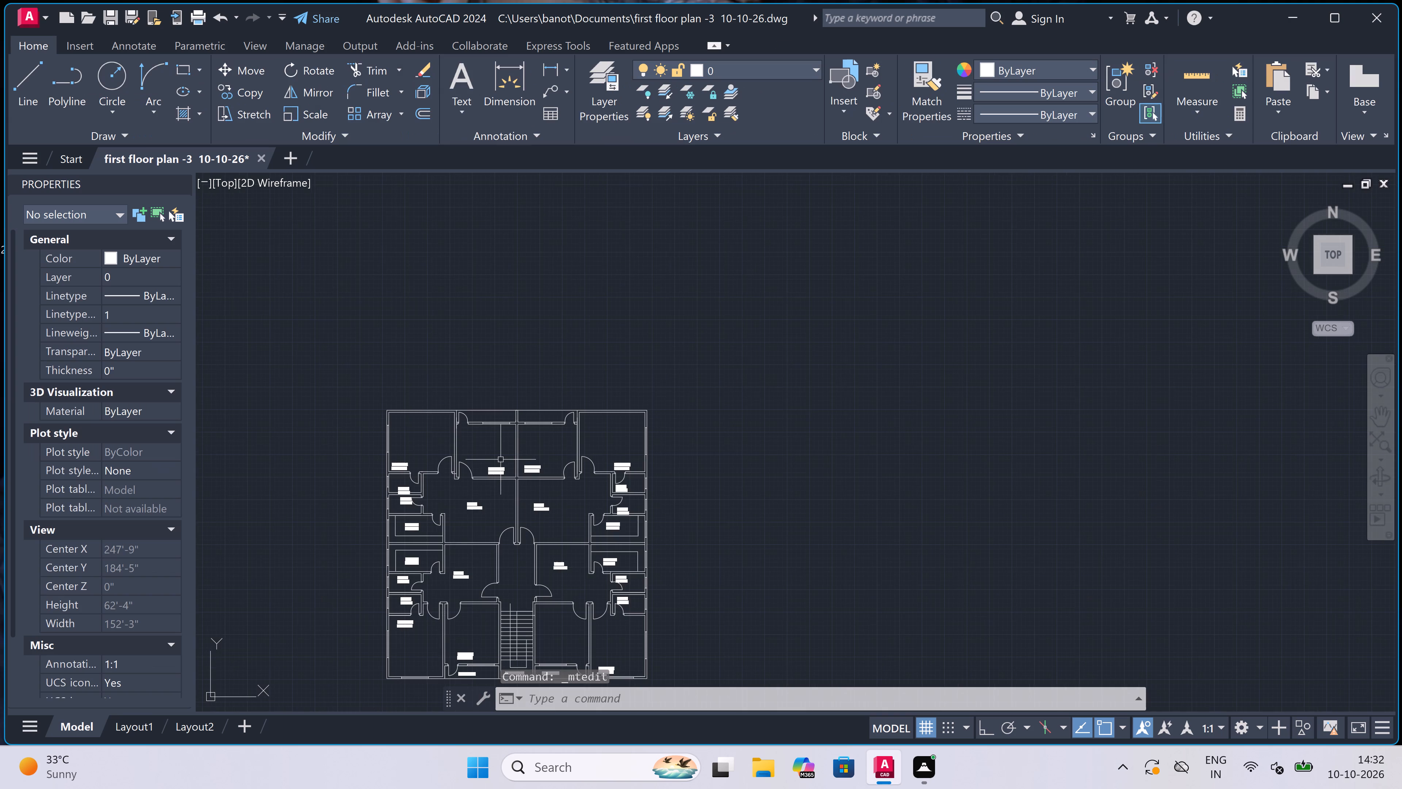
{"action": "scroll", "coordinate": [589, 531], "scroll_direction": "up", "scroll_amount": 2}
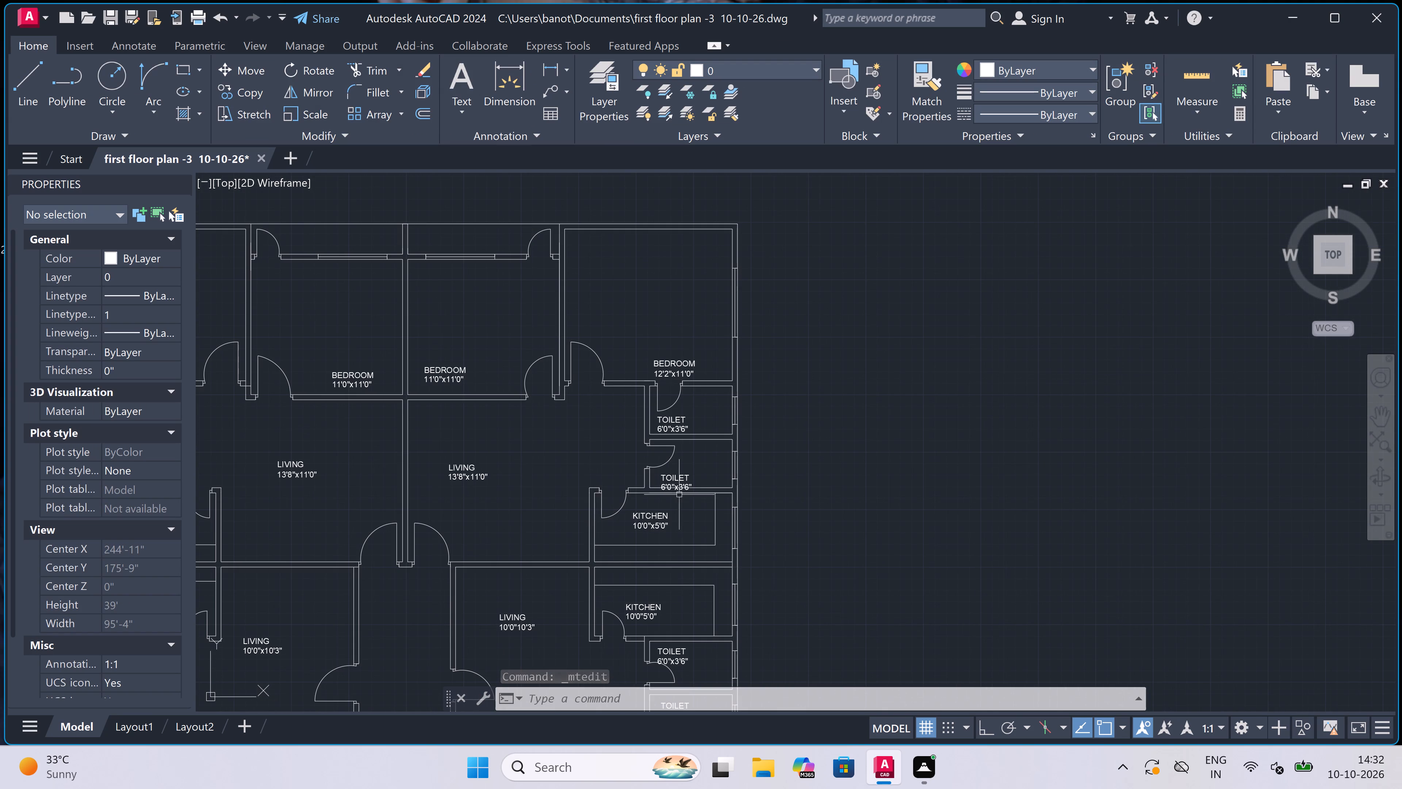
{"action": "scroll", "coordinate": [679, 461], "scroll_direction": "up", "scroll_amount": 2}
{"action": "double_click", "coordinate": [674, 504]}
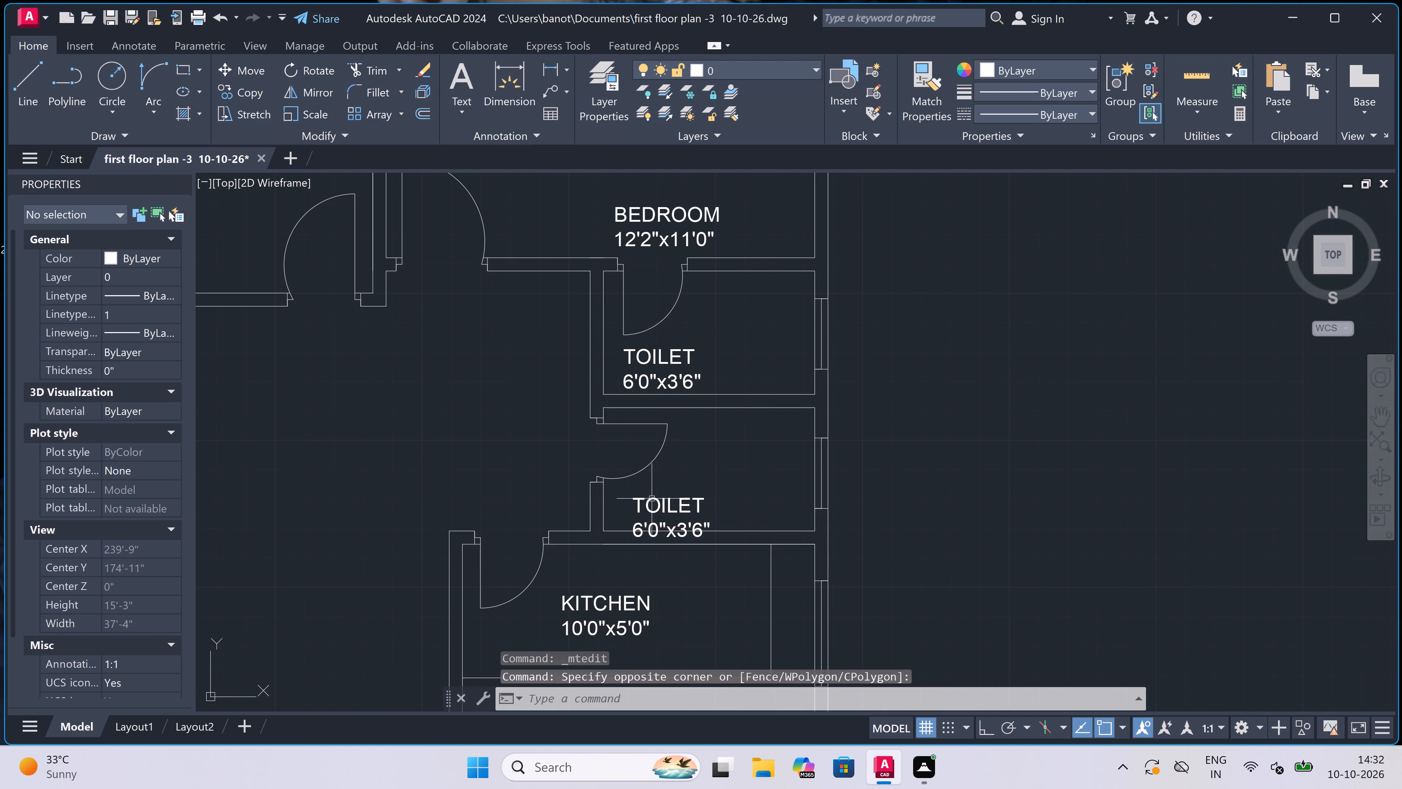
{"action": "left_click", "coordinate": [652, 499]}
{"action": "scroll", "coordinate": [651, 499], "scroll_direction": "up", "scroll_amount": 2}
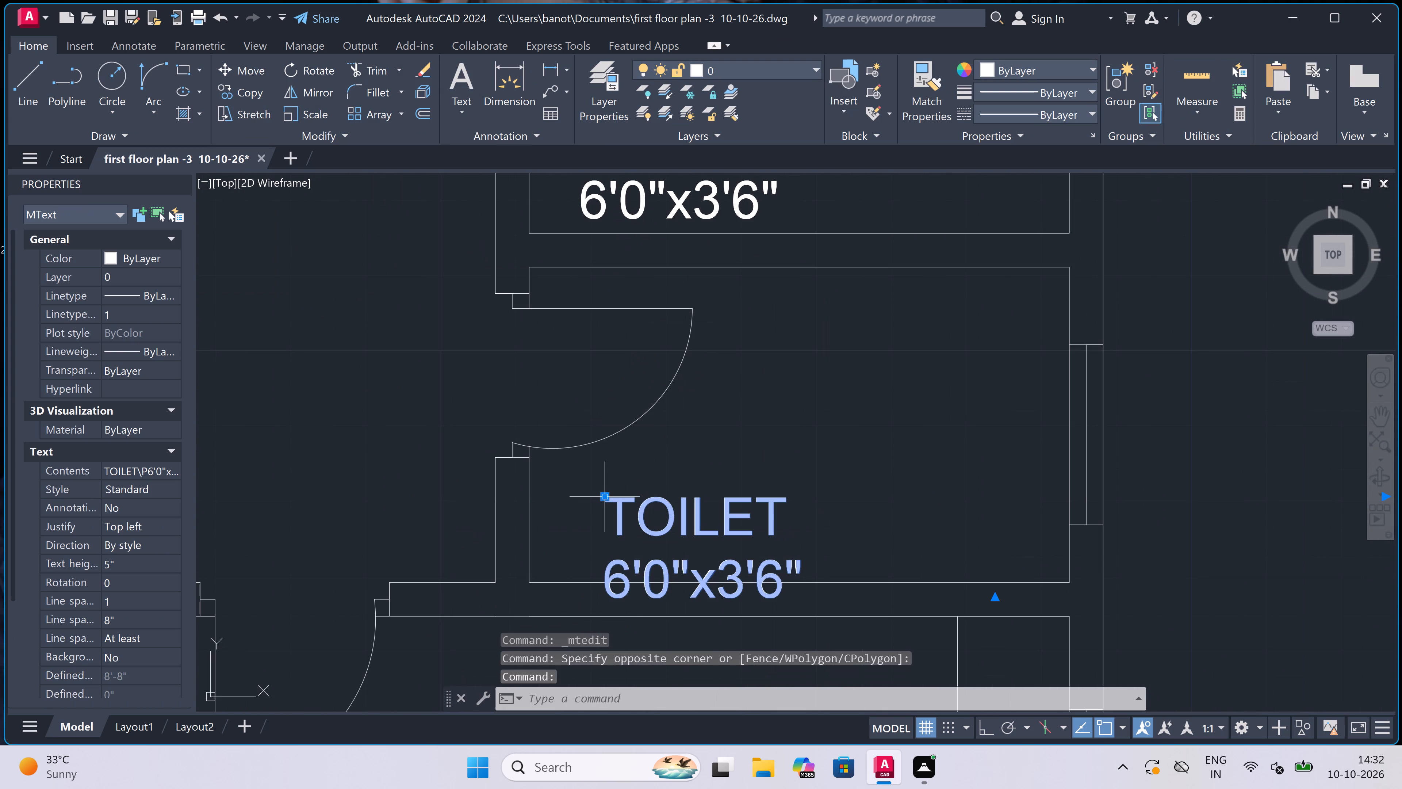
{"action": "double_click", "coordinate": [604, 498]}
{"action": "scroll", "coordinate": [574, 474], "scroll_direction": "up", "scroll_amount": 2}
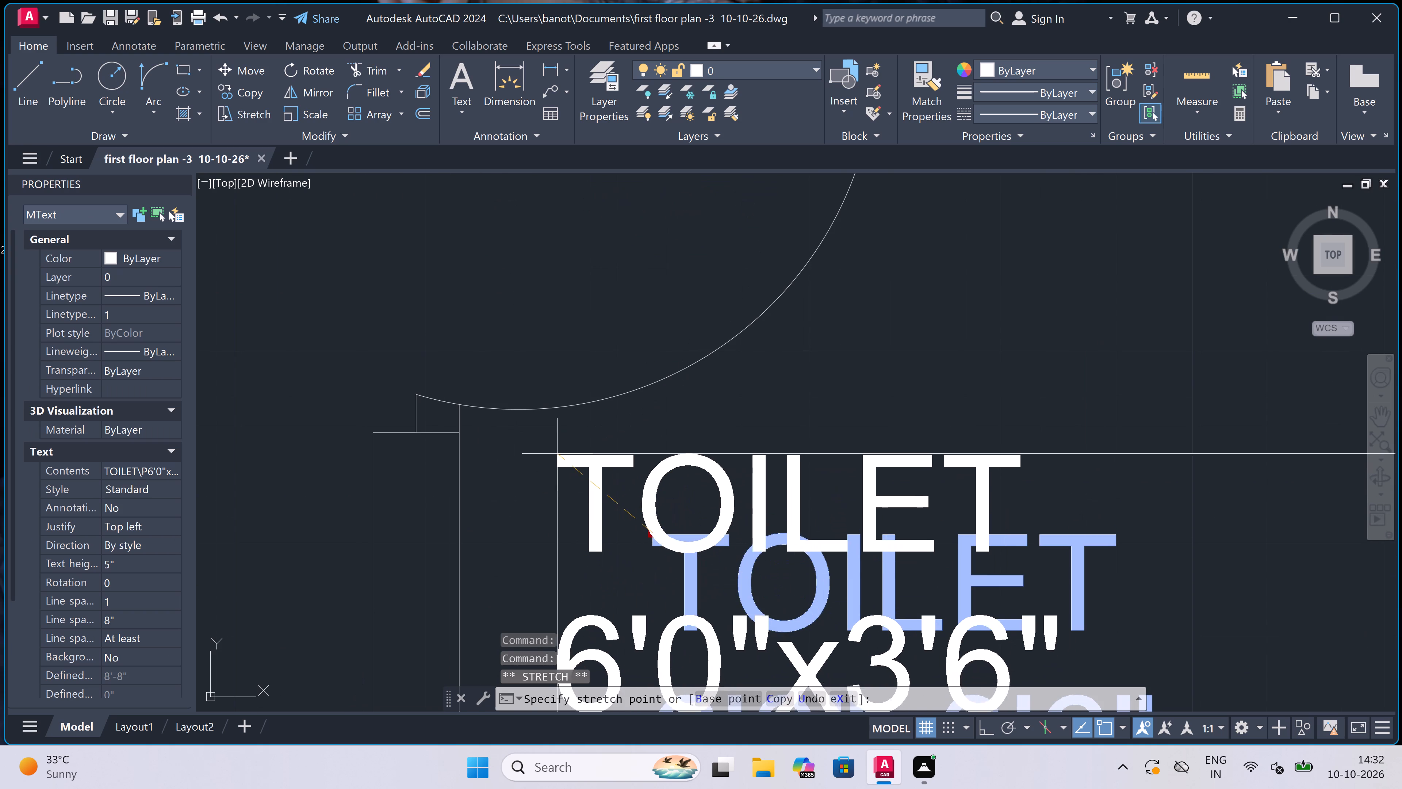
{"action": "double_click", "coordinate": [557, 448]}
{"action": "scroll", "coordinate": [557, 448], "scroll_direction": "down", "scroll_amount": 5}
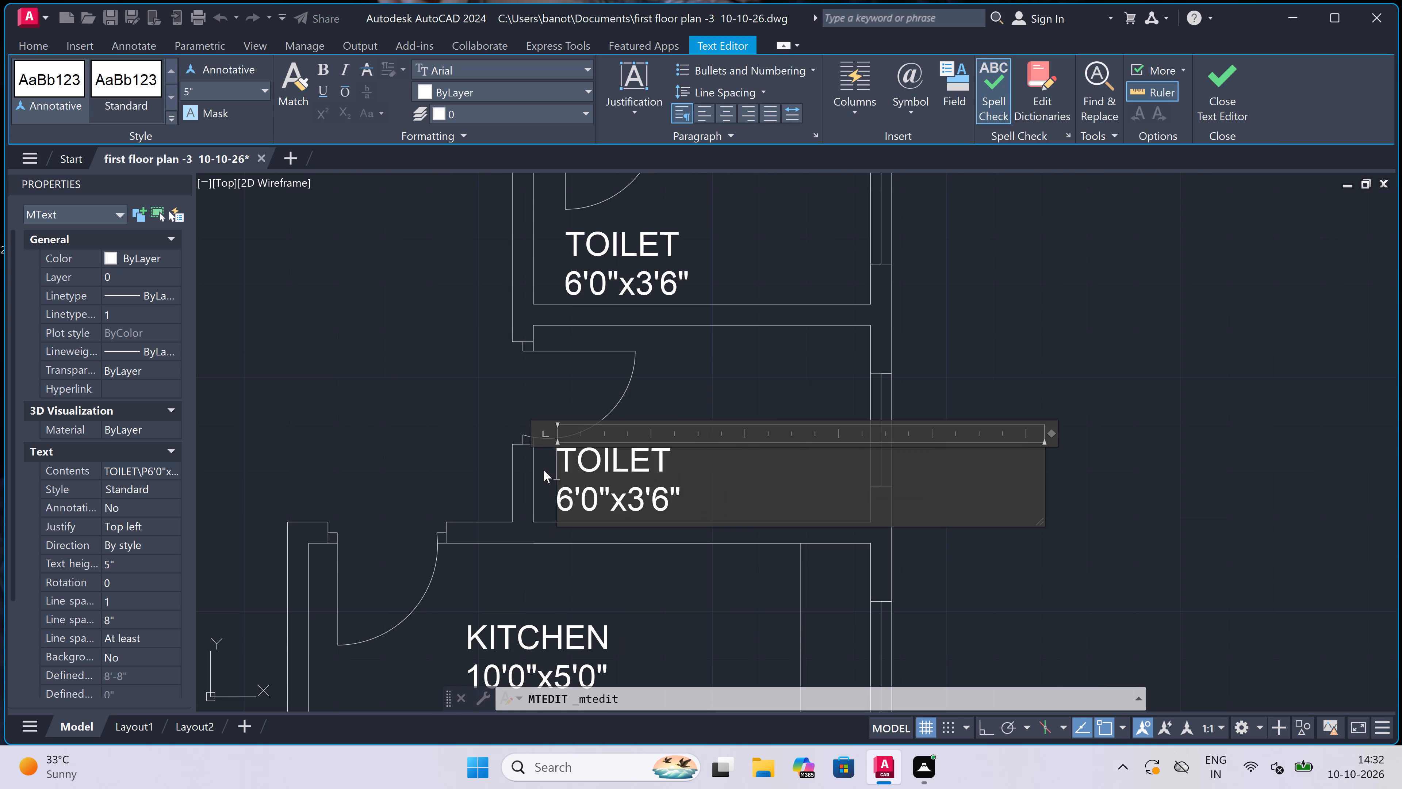
{"action": "left_click", "coordinate": [544, 470]}
Move the TOILET label below the lower-right flat's kitchen up and right, clear of the door swing.
{"action": "scroll", "coordinate": [544, 470], "scroll_direction": "down", "scroll_amount": 10}
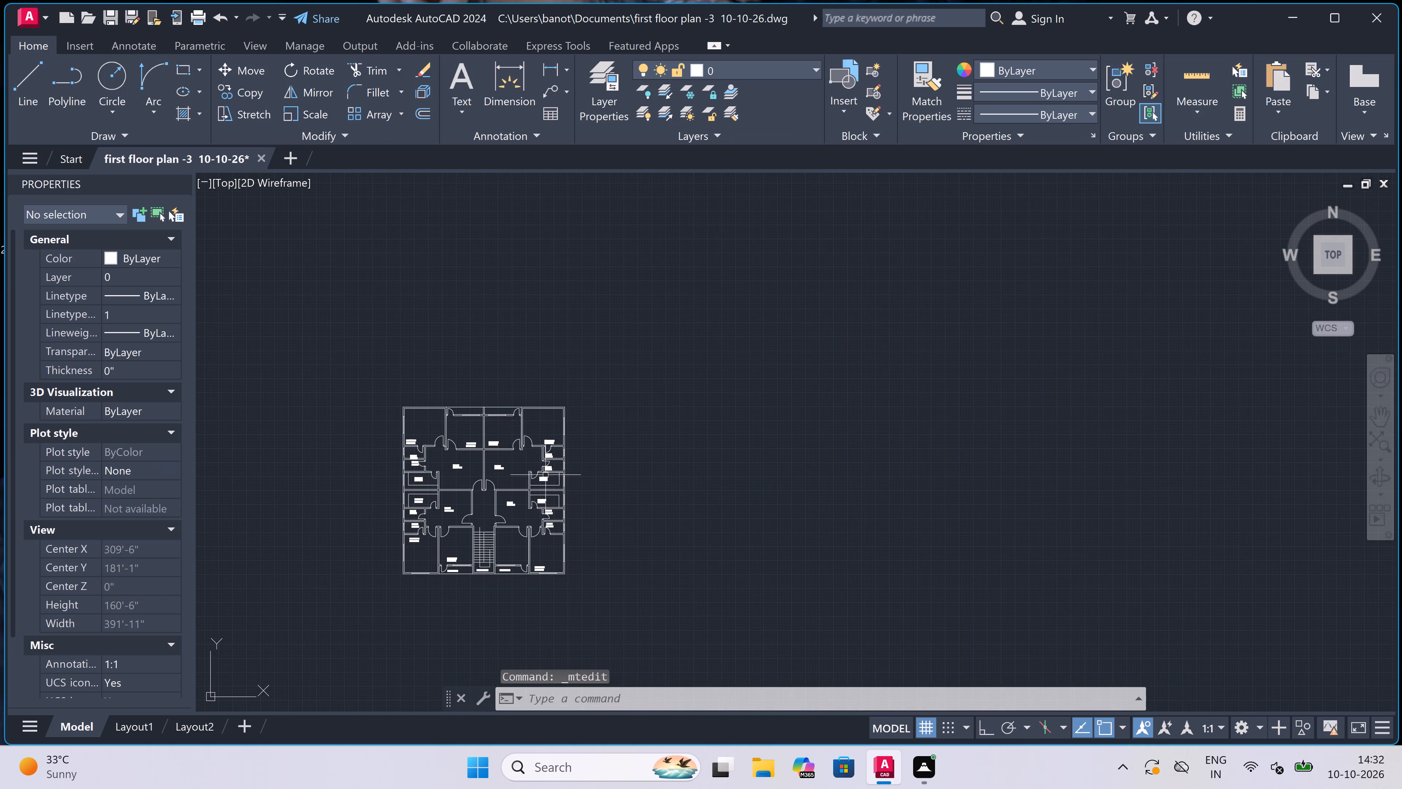
{"action": "scroll", "coordinate": [553, 527], "scroll_direction": "up", "scroll_amount": 4}
{"action": "scroll", "coordinate": [530, 436], "scroll_direction": "up", "scroll_amount": 2}
{"action": "double_click", "coordinate": [523, 420]}
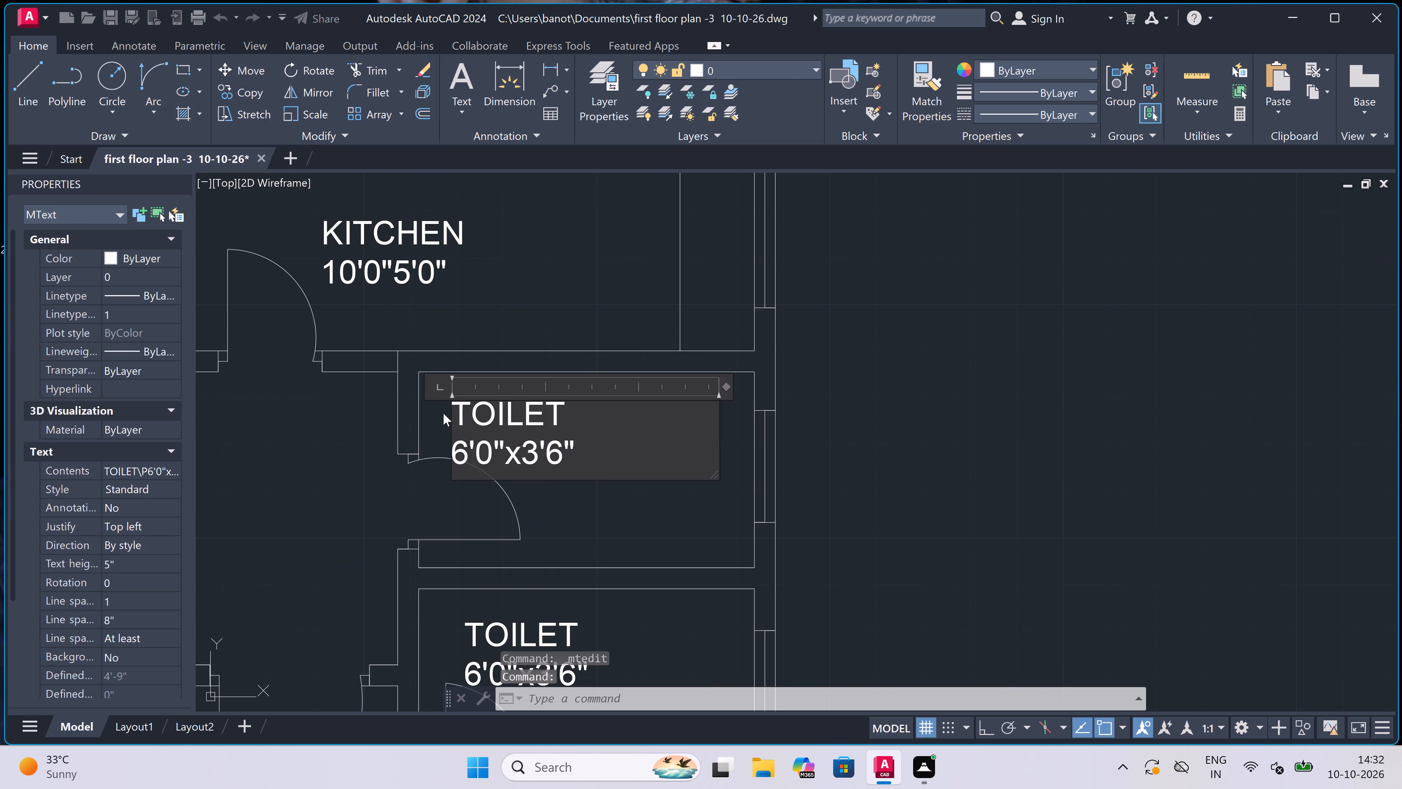
{"action": "left_click", "coordinate": [444, 410]}
{"action": "scroll", "coordinate": [444, 409], "scroll_direction": "up", "scroll_amount": 2}
{"action": "left_click", "coordinate": [463, 399]}
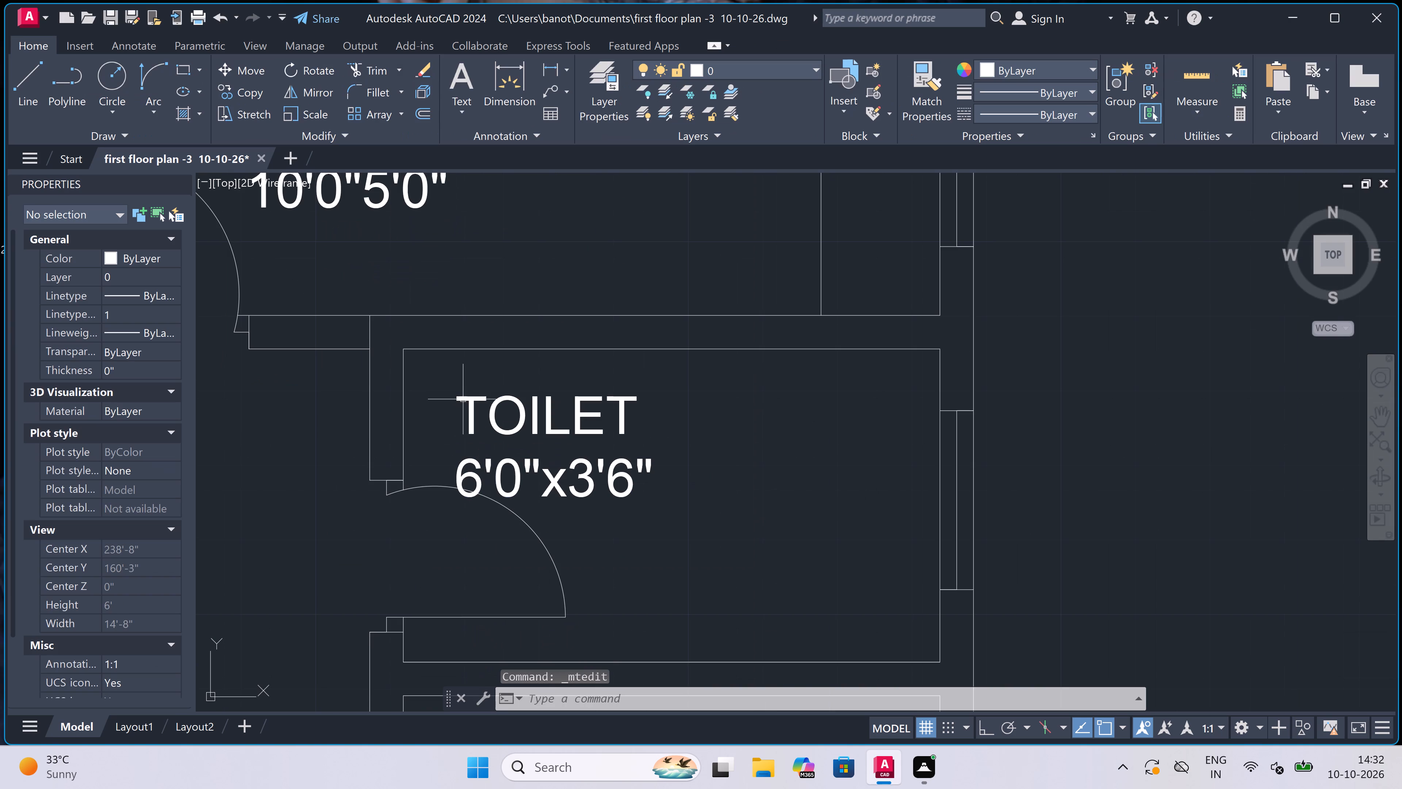
{"action": "left_click", "coordinate": [455, 397]}
{"action": "left_click", "coordinate": [497, 374]}
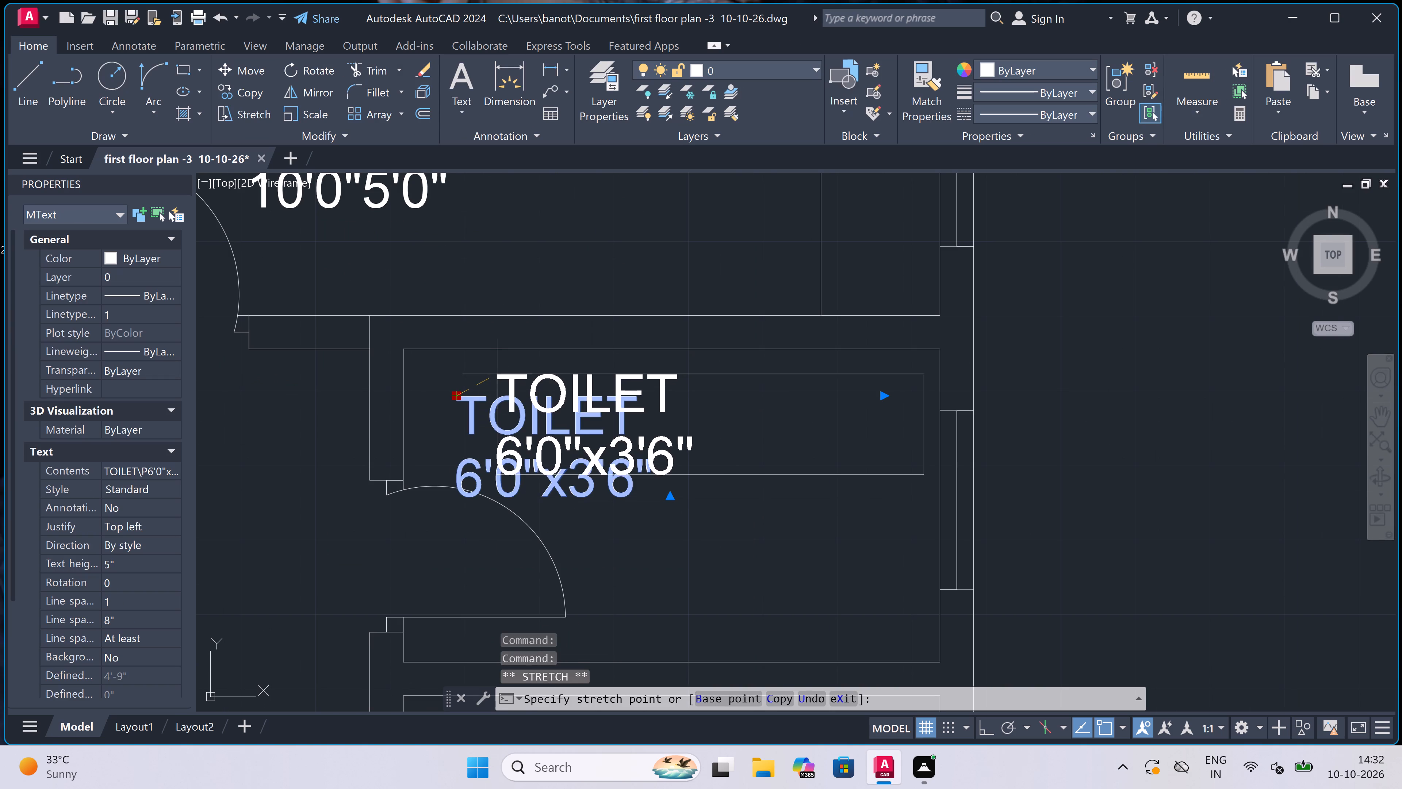
{"action": "key", "text": "Escape"}
Move the TOILET label below the lower-left flat's kitchen right and slightly up, keeping it above the door swing.
{"action": "scroll", "coordinate": [608, 404], "scroll_direction": "down", "scroll_amount": 3}
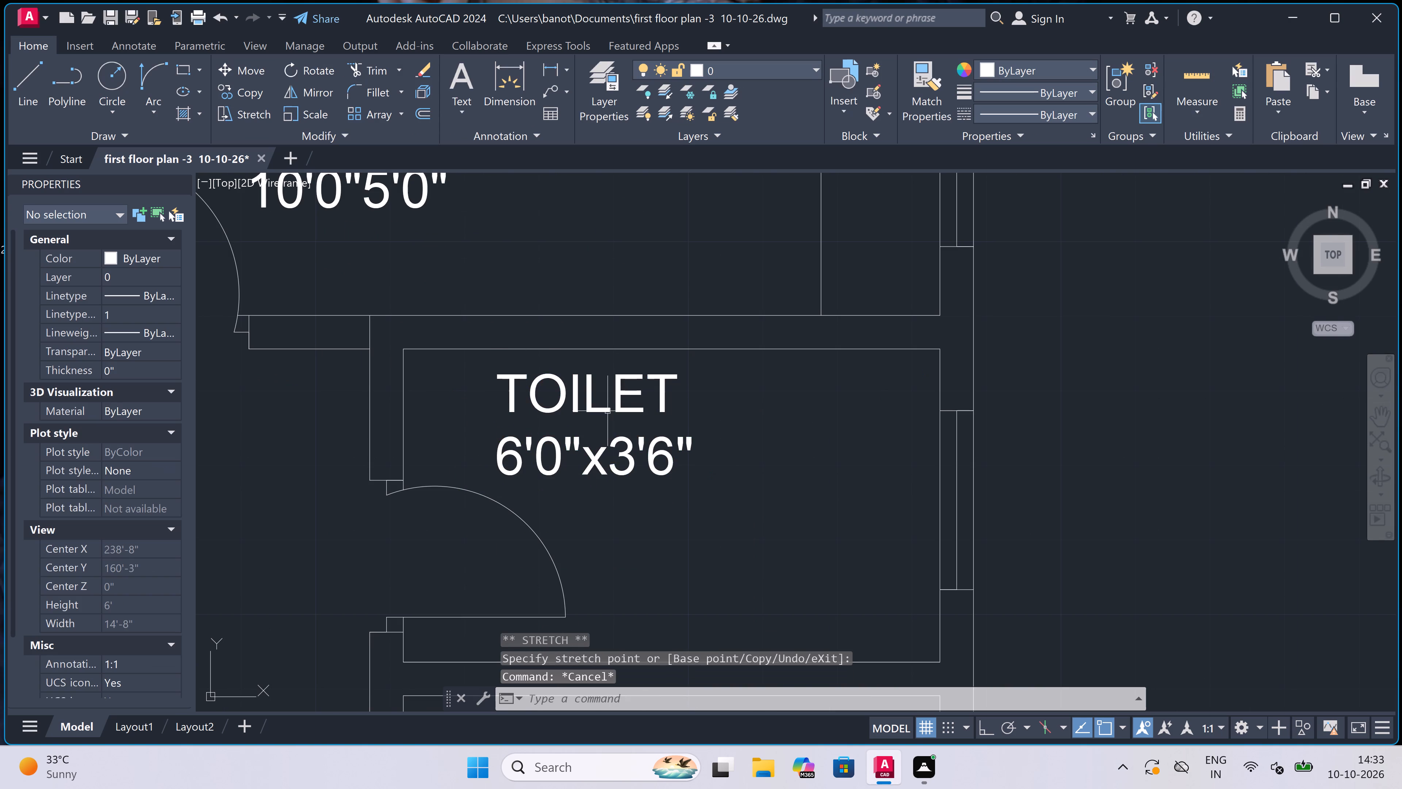
{"action": "scroll", "coordinate": [608, 404], "scroll_direction": "down", "scroll_amount": 4}
{"action": "scroll", "coordinate": [471, 411], "scroll_direction": "up", "scroll_amount": 3}
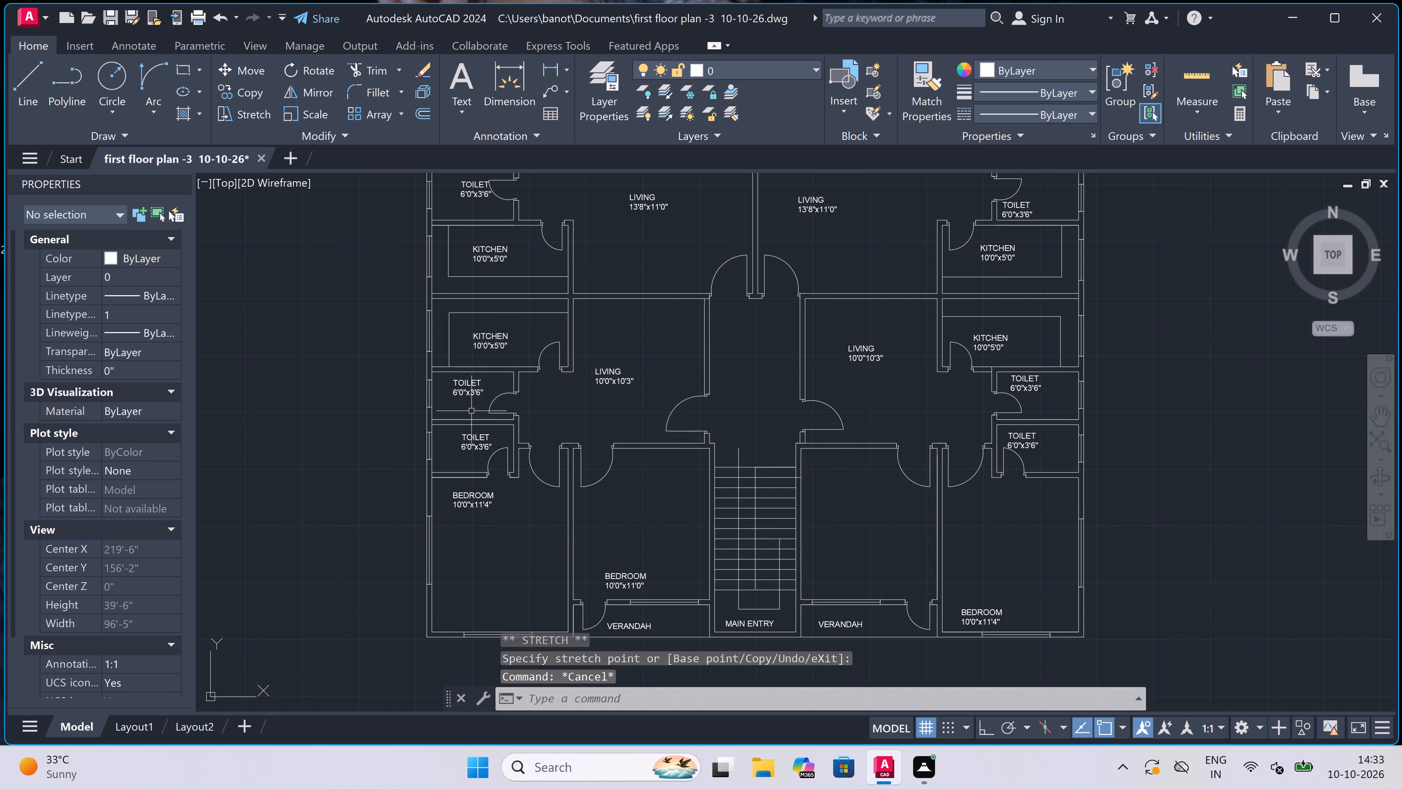
{"action": "scroll", "coordinate": [456, 399], "scroll_direction": "up", "scroll_amount": 3}
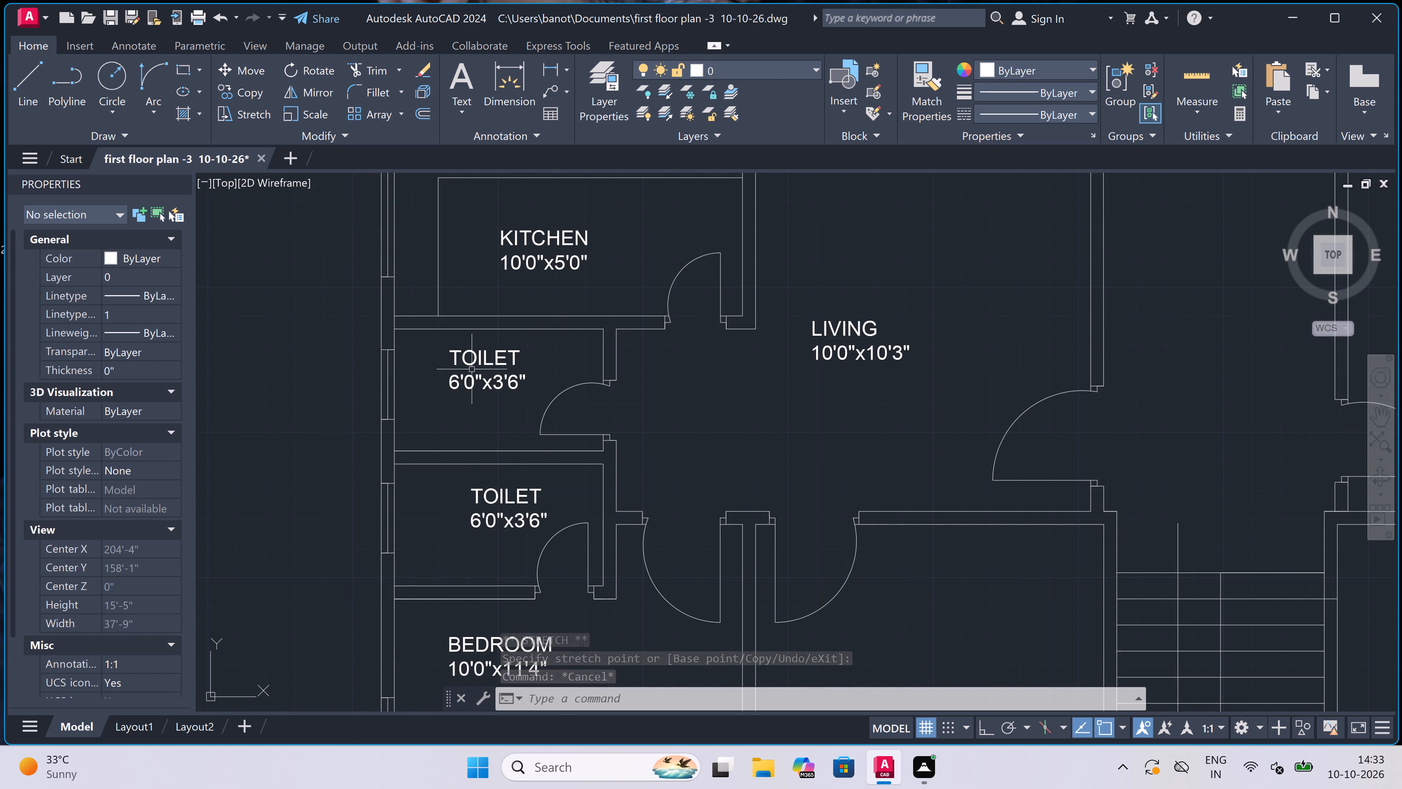
{"action": "scroll", "coordinate": [465, 359], "scroll_direction": "up", "scroll_amount": 2}
{"action": "left_click", "coordinate": [465, 359]}
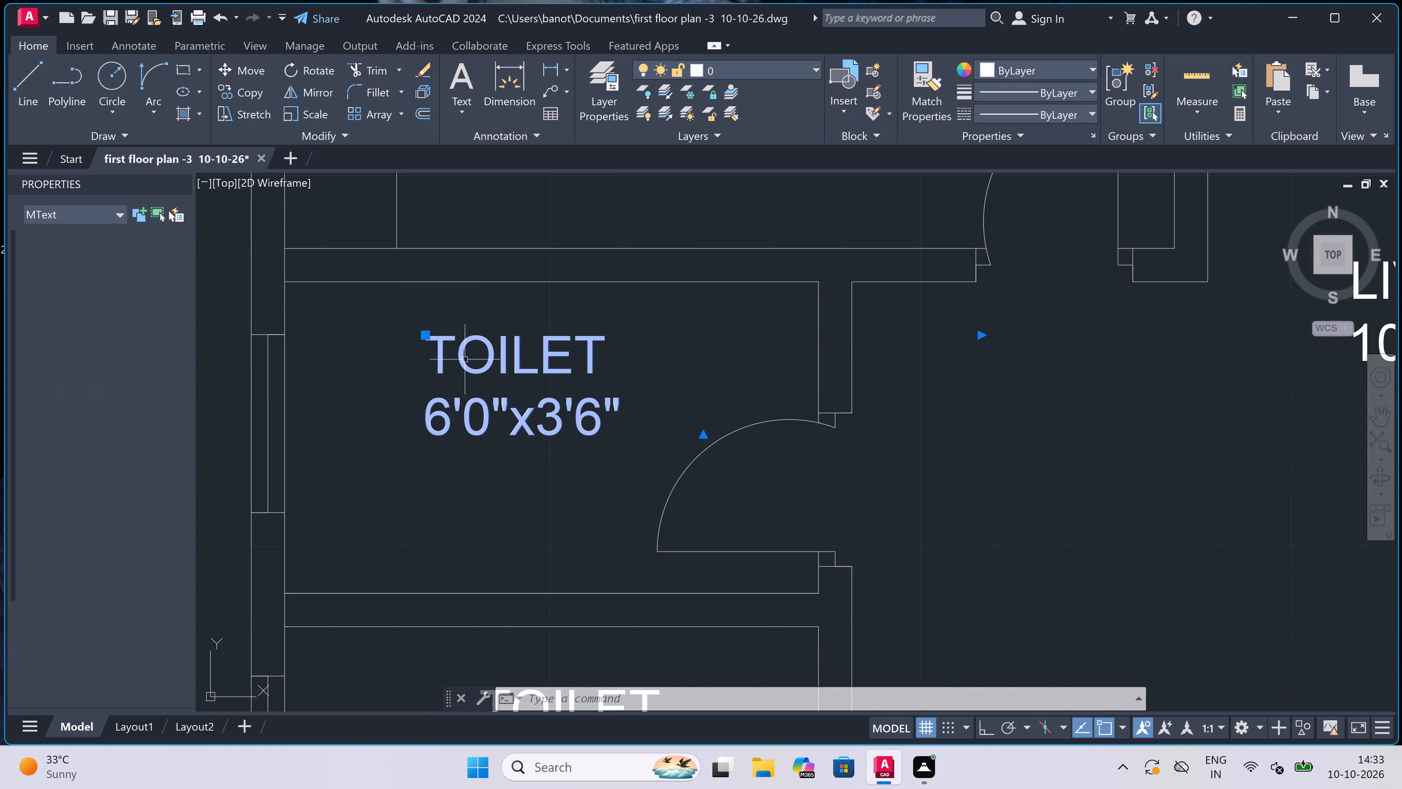
{"action": "double_click", "coordinate": [425, 336]}
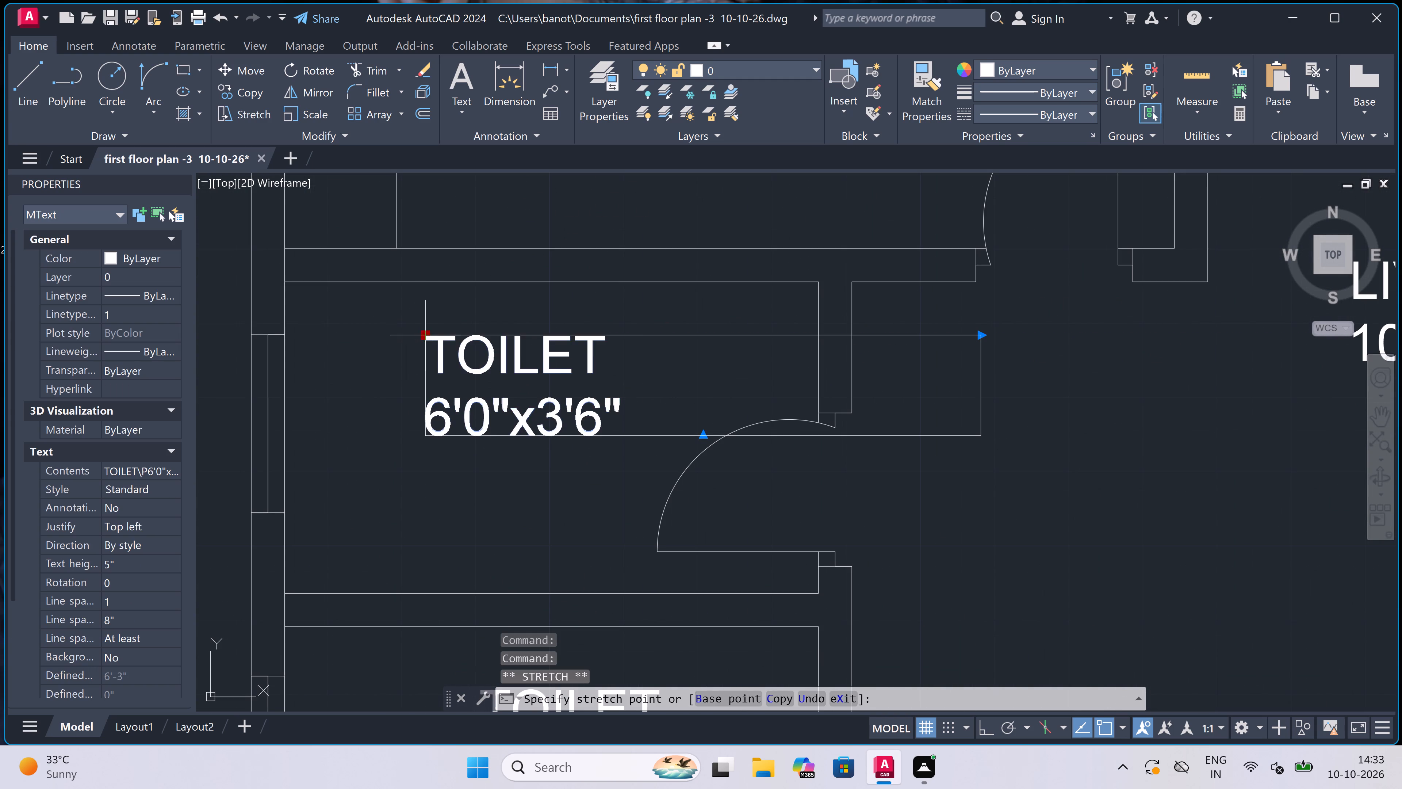
{"action": "double_click", "coordinate": [557, 310]}
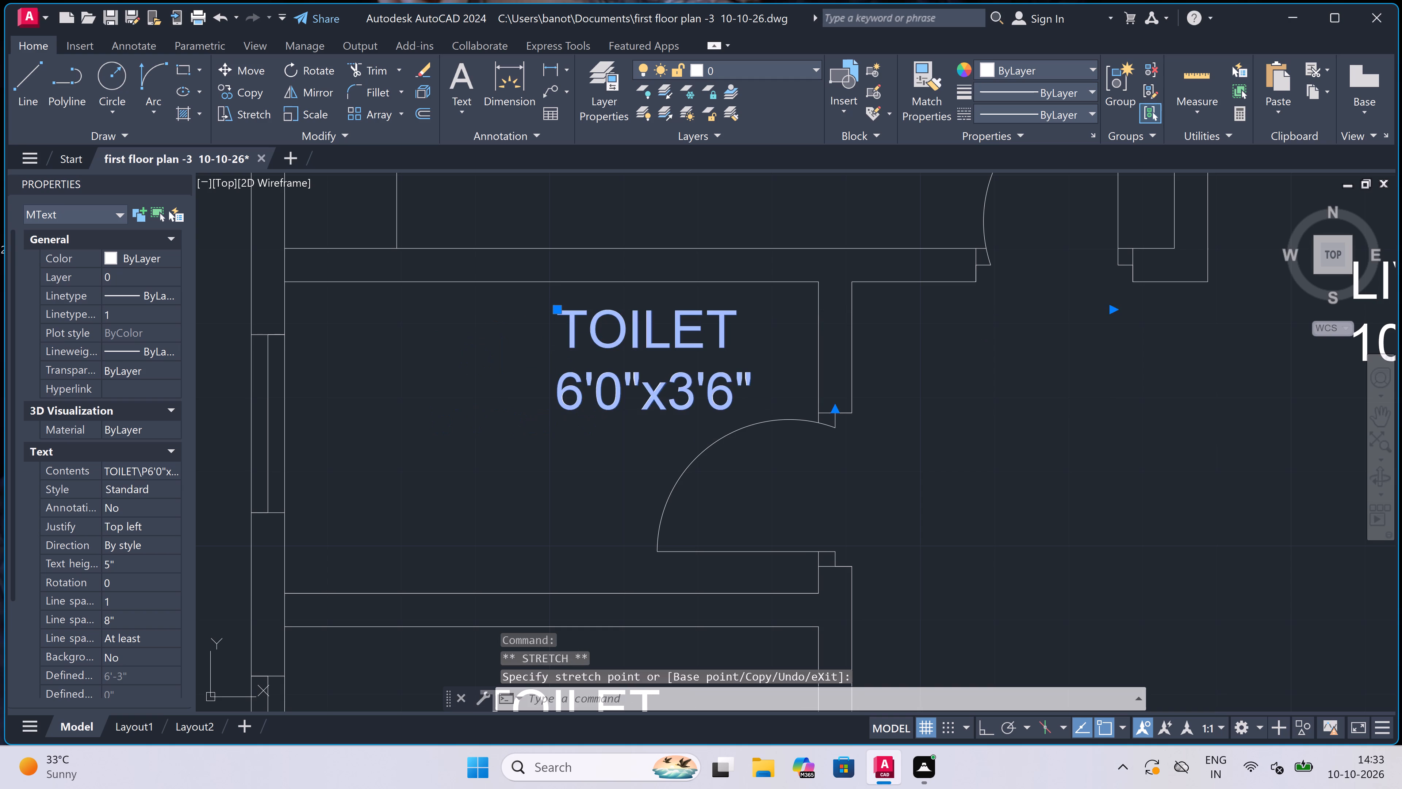
{"action": "key", "text": "Escape"}
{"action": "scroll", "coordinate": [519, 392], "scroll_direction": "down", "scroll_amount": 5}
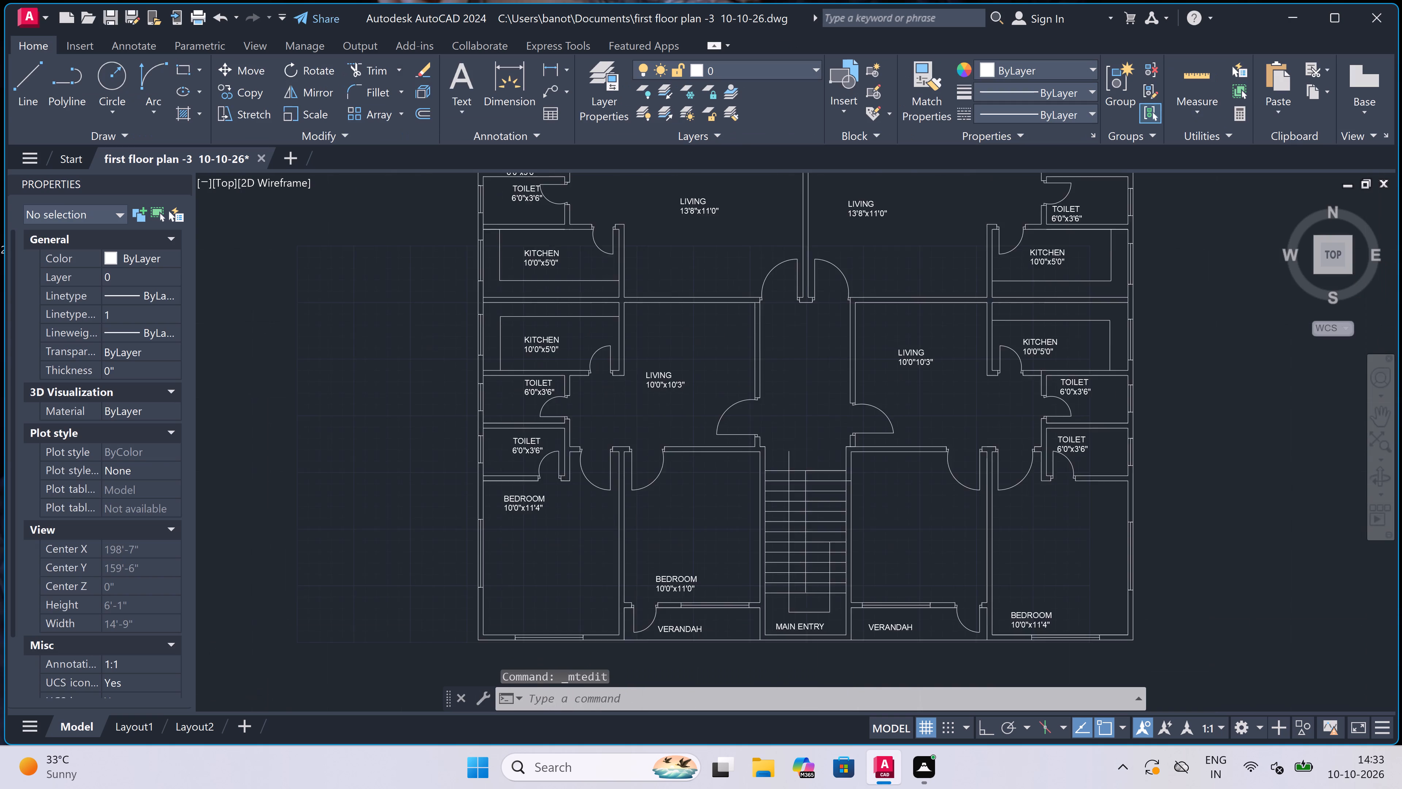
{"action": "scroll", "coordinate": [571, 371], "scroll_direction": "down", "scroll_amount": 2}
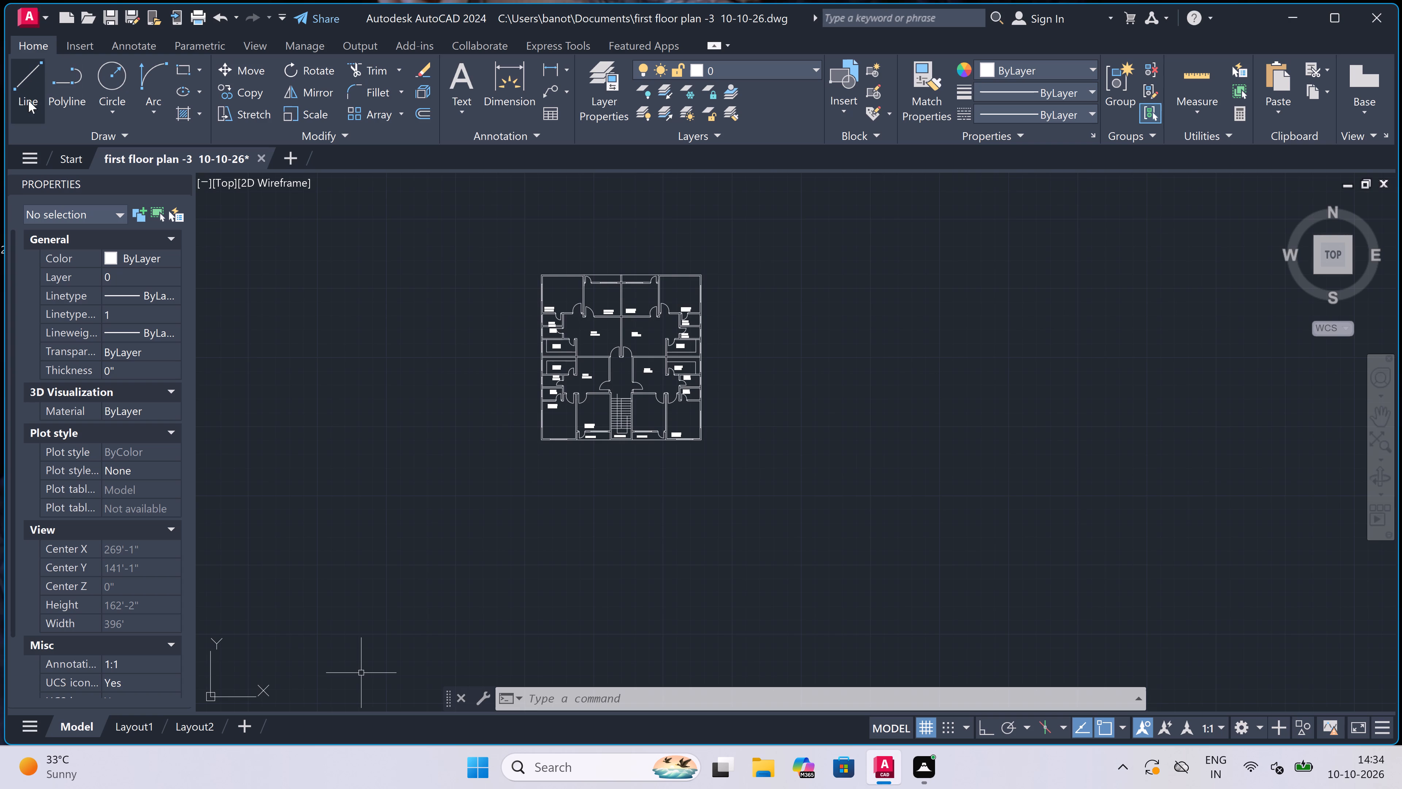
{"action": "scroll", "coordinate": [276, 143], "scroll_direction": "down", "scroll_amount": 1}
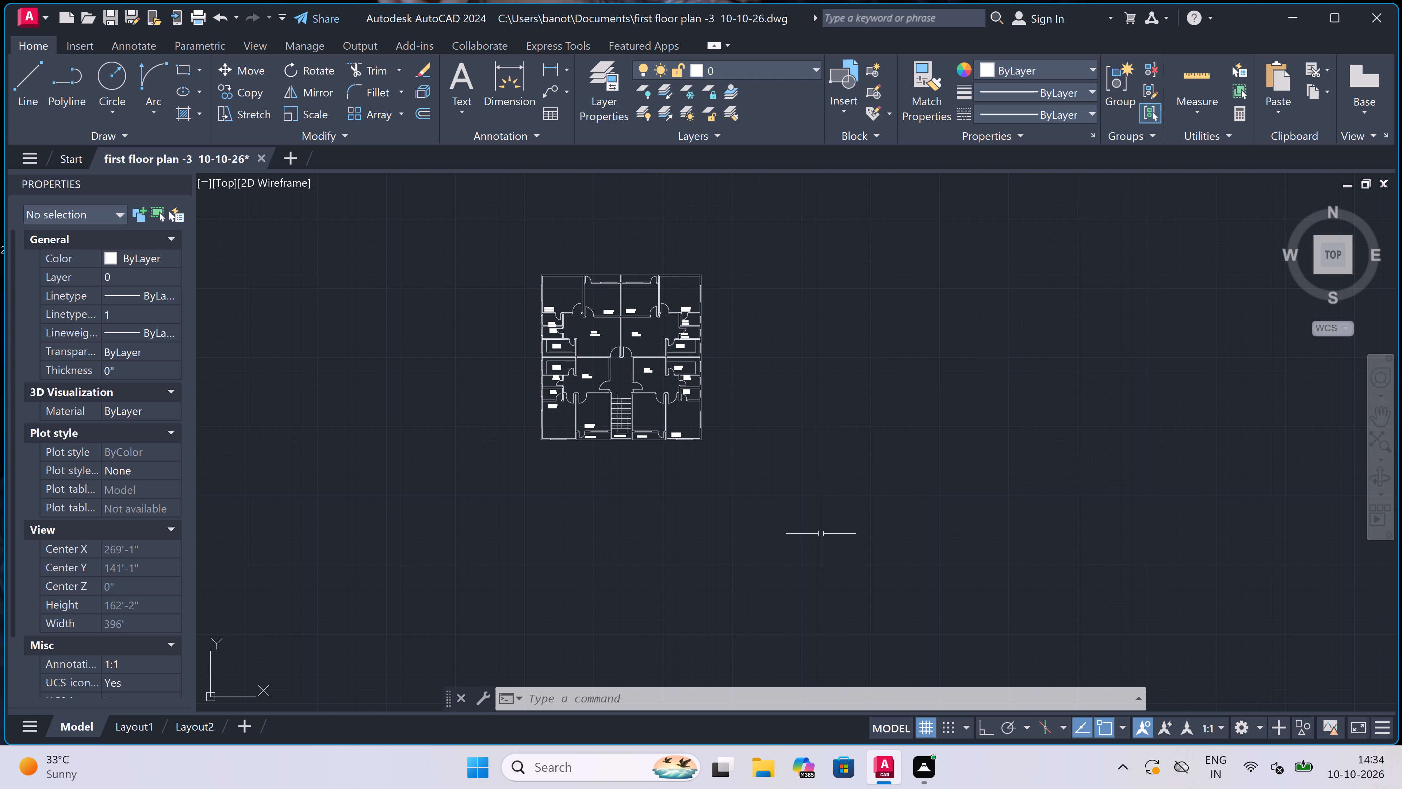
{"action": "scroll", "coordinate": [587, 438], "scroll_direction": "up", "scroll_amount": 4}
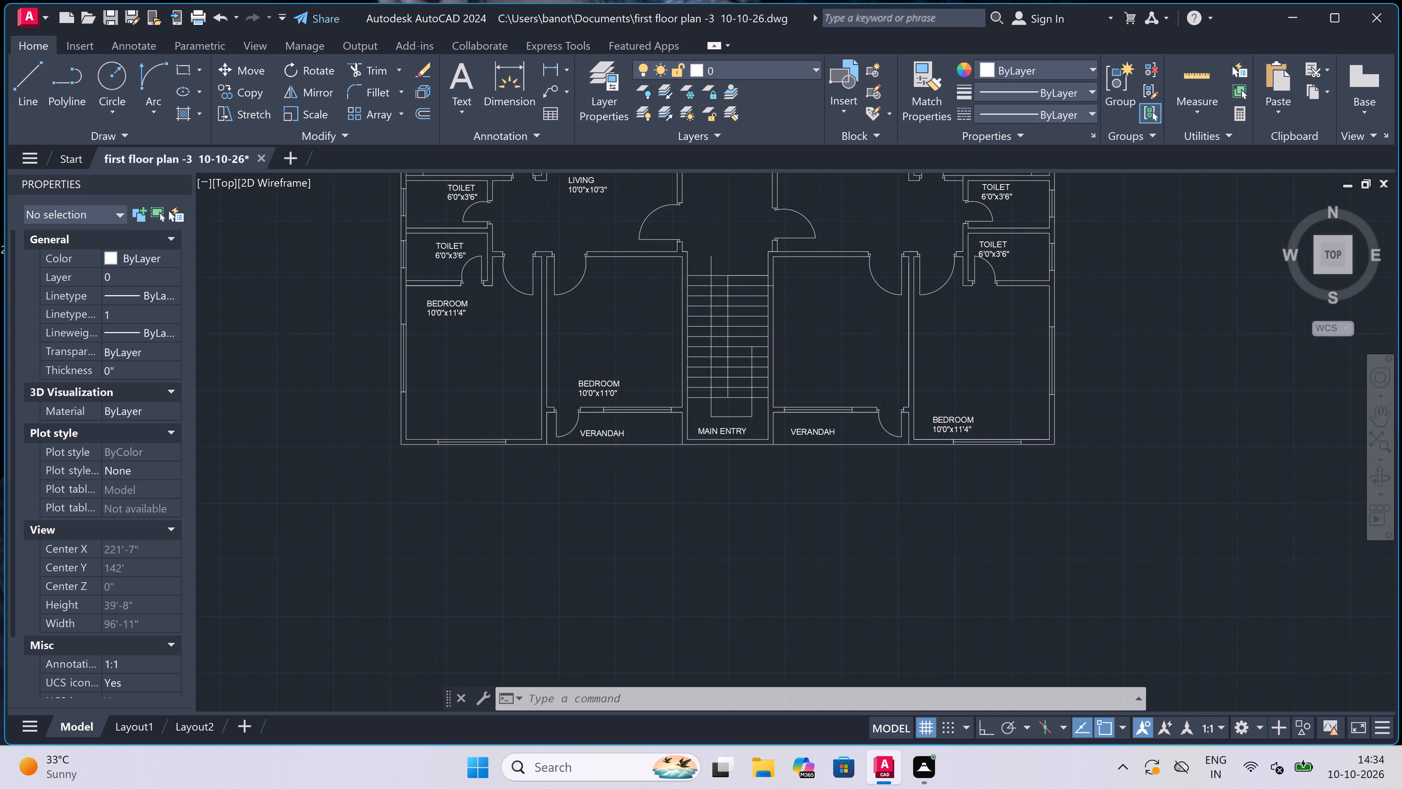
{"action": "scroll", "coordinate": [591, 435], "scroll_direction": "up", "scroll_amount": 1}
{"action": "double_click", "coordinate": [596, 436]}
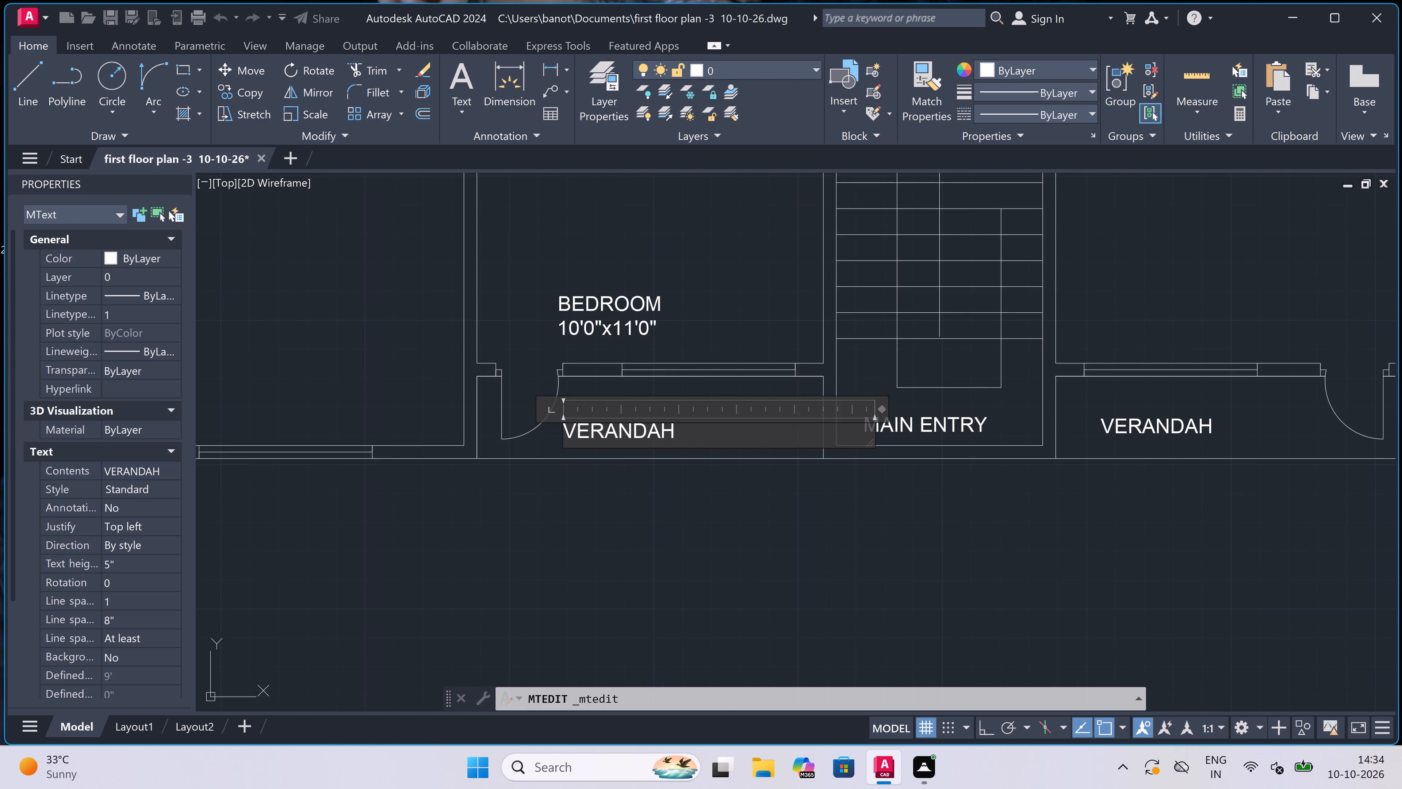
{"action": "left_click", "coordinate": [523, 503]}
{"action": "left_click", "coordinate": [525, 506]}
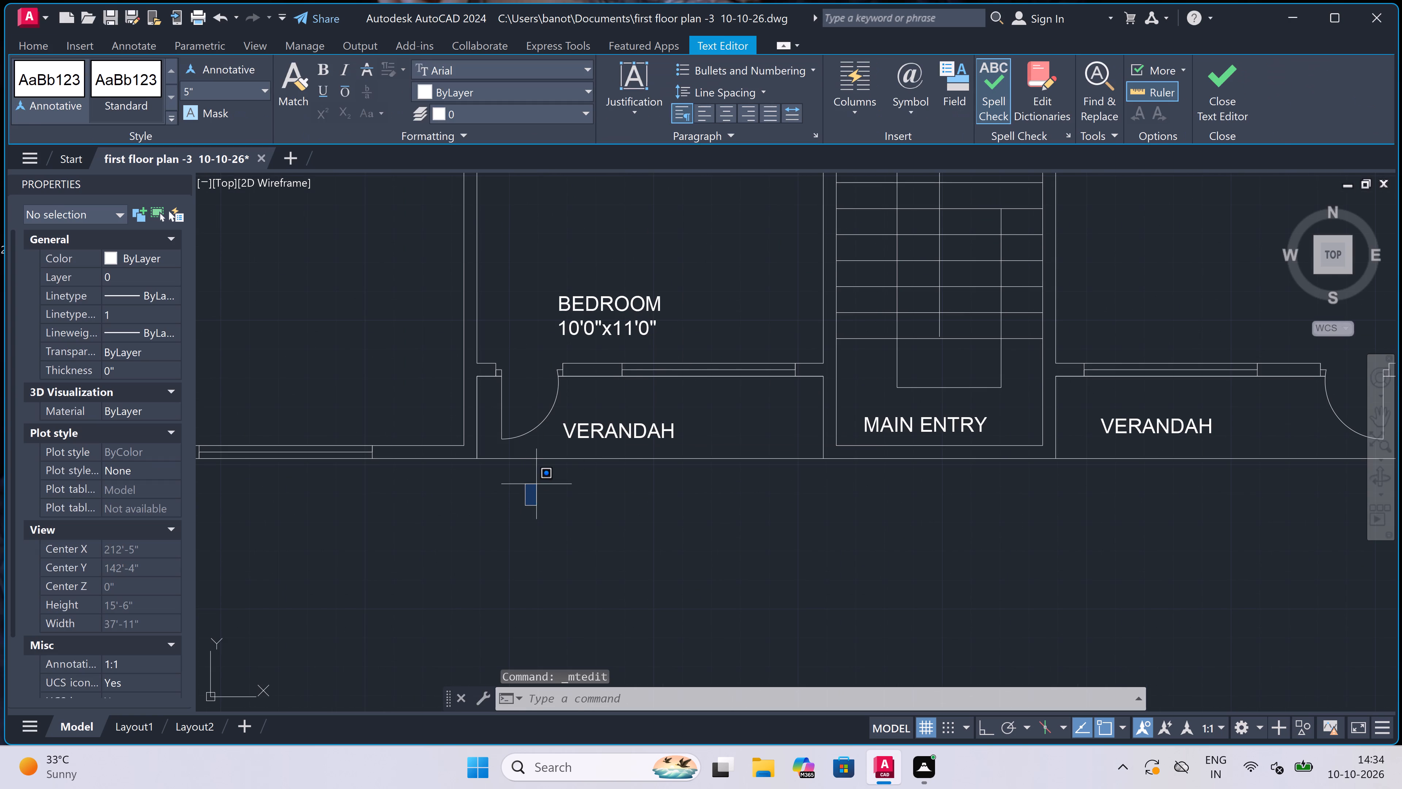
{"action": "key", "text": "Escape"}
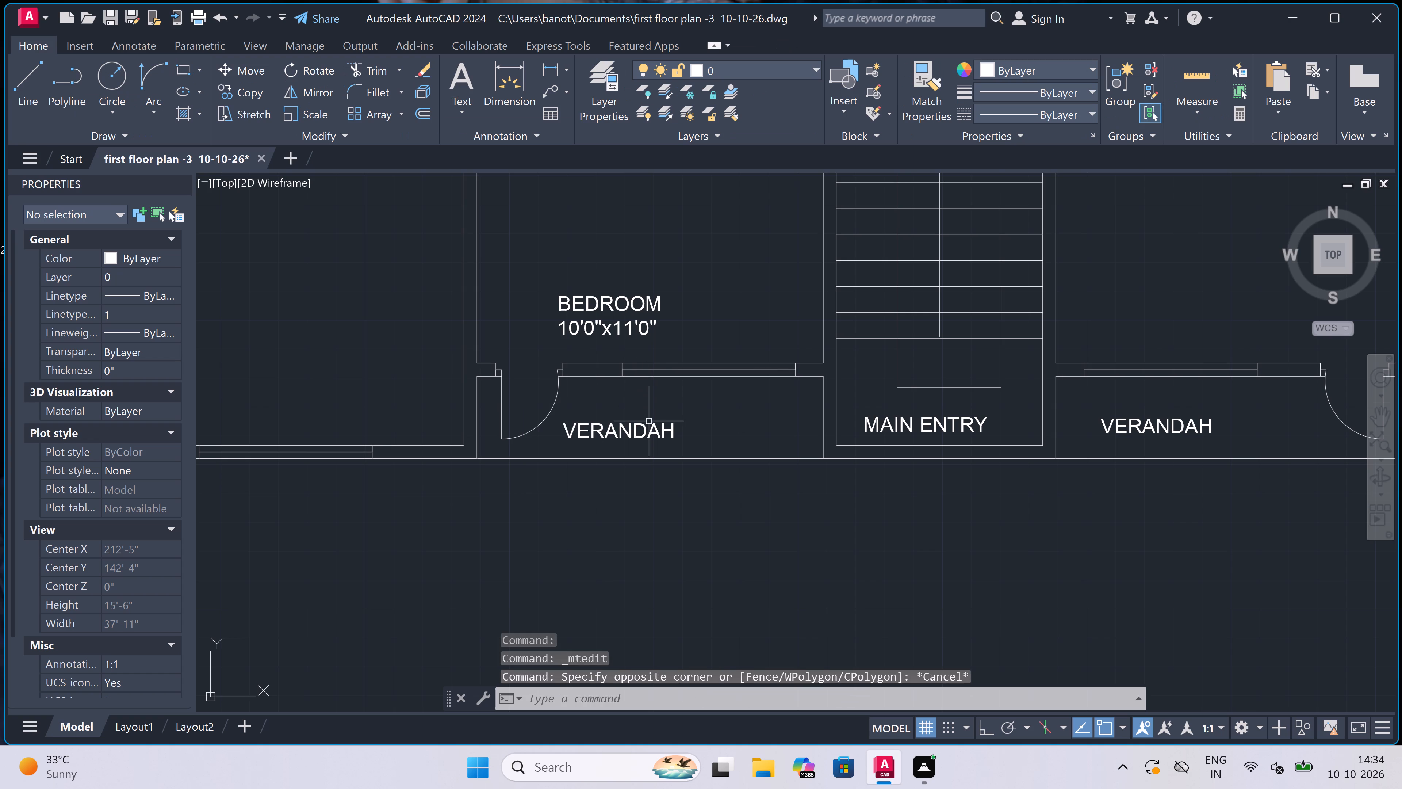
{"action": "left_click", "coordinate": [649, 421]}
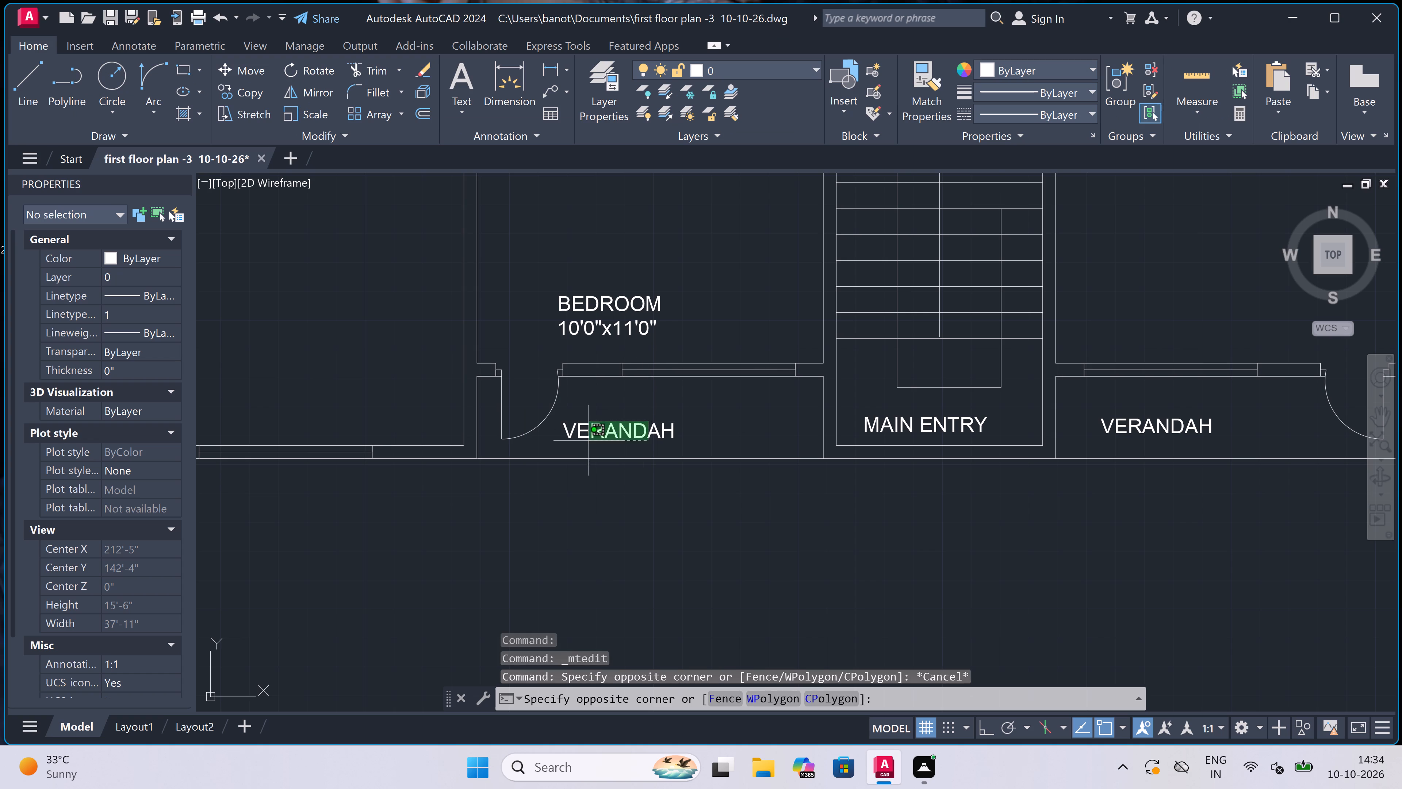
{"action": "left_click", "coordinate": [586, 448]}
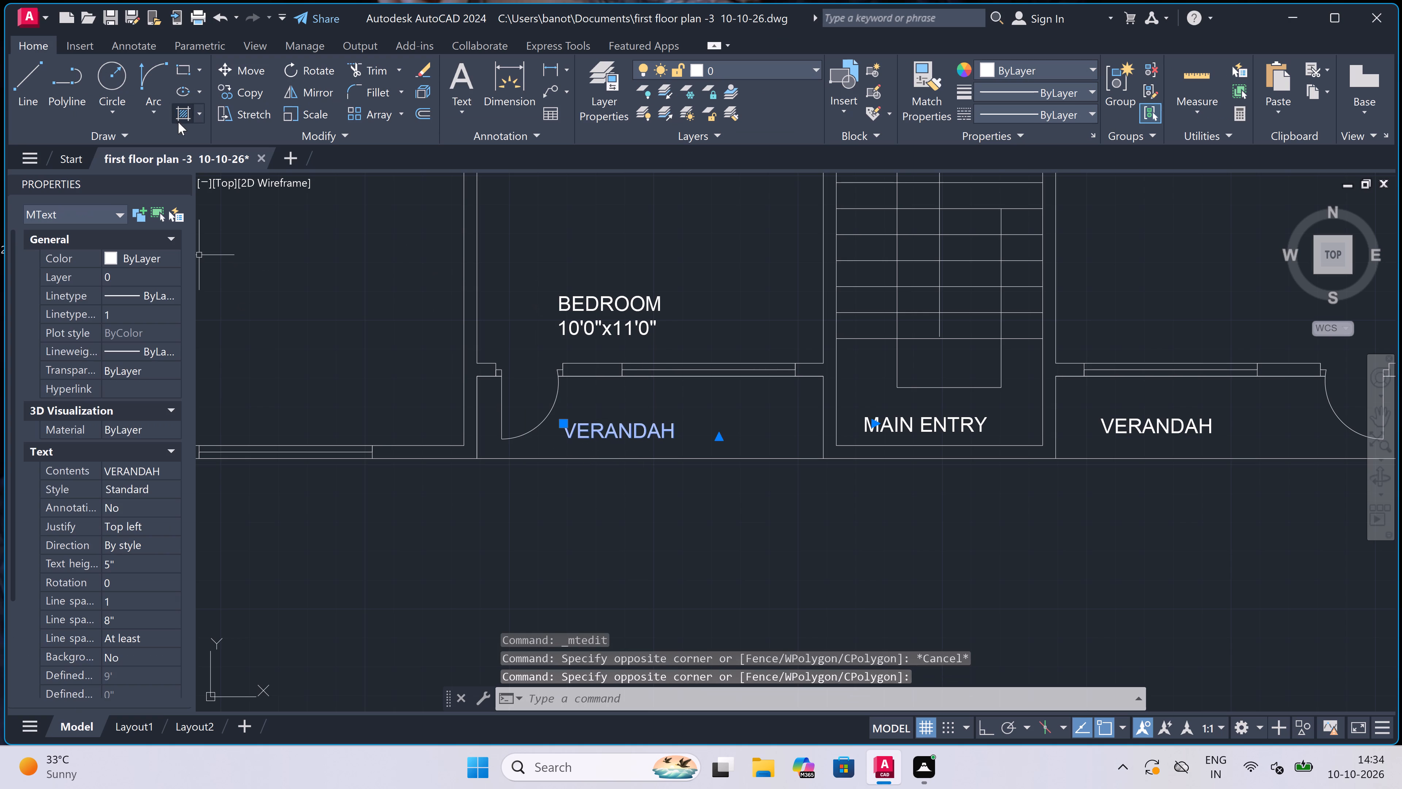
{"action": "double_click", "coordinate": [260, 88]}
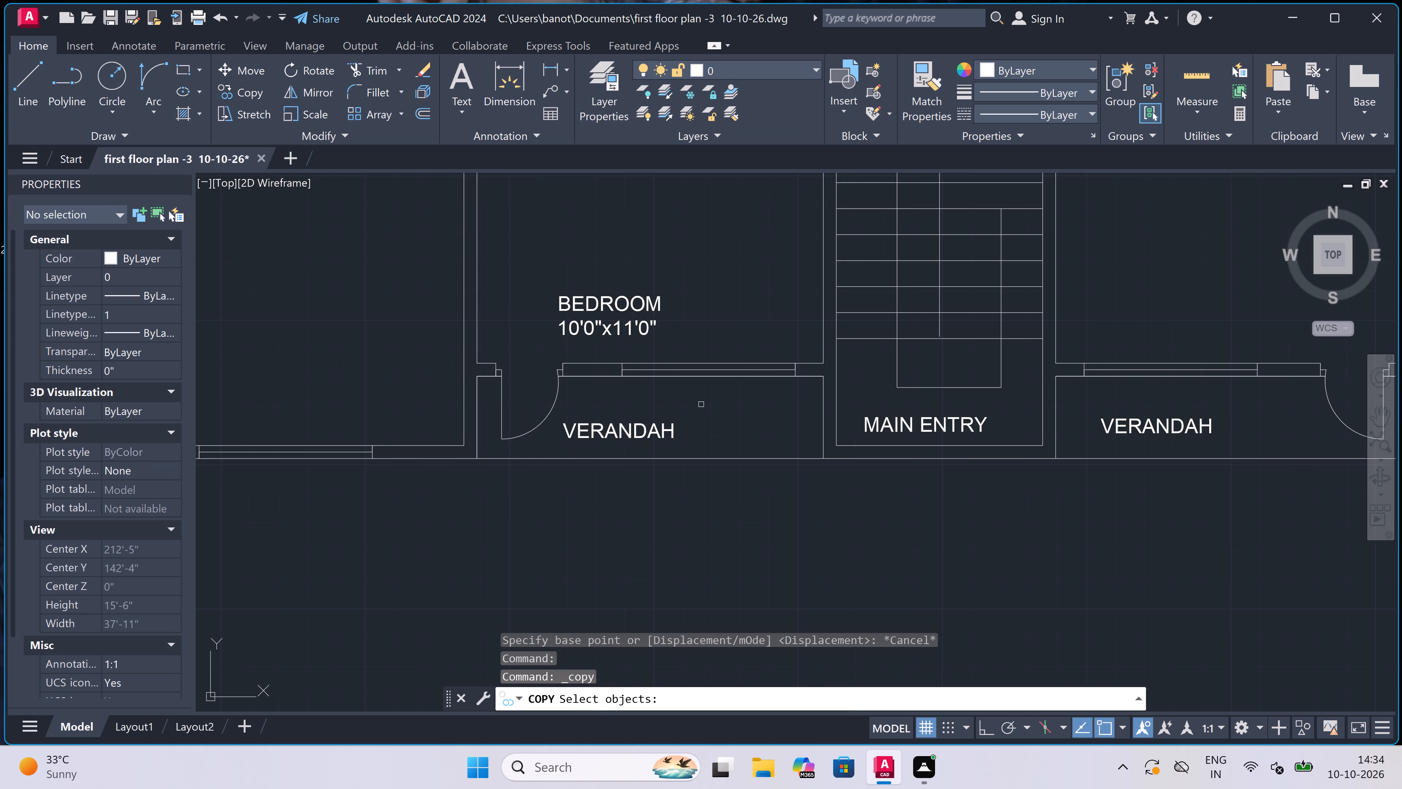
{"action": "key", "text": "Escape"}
Copy the lower-left flat's VERANDAH label into the verandahs of the upper-left and upper-right flats, clear of the door swings.
{"action": "left_click", "coordinate": [663, 415]}
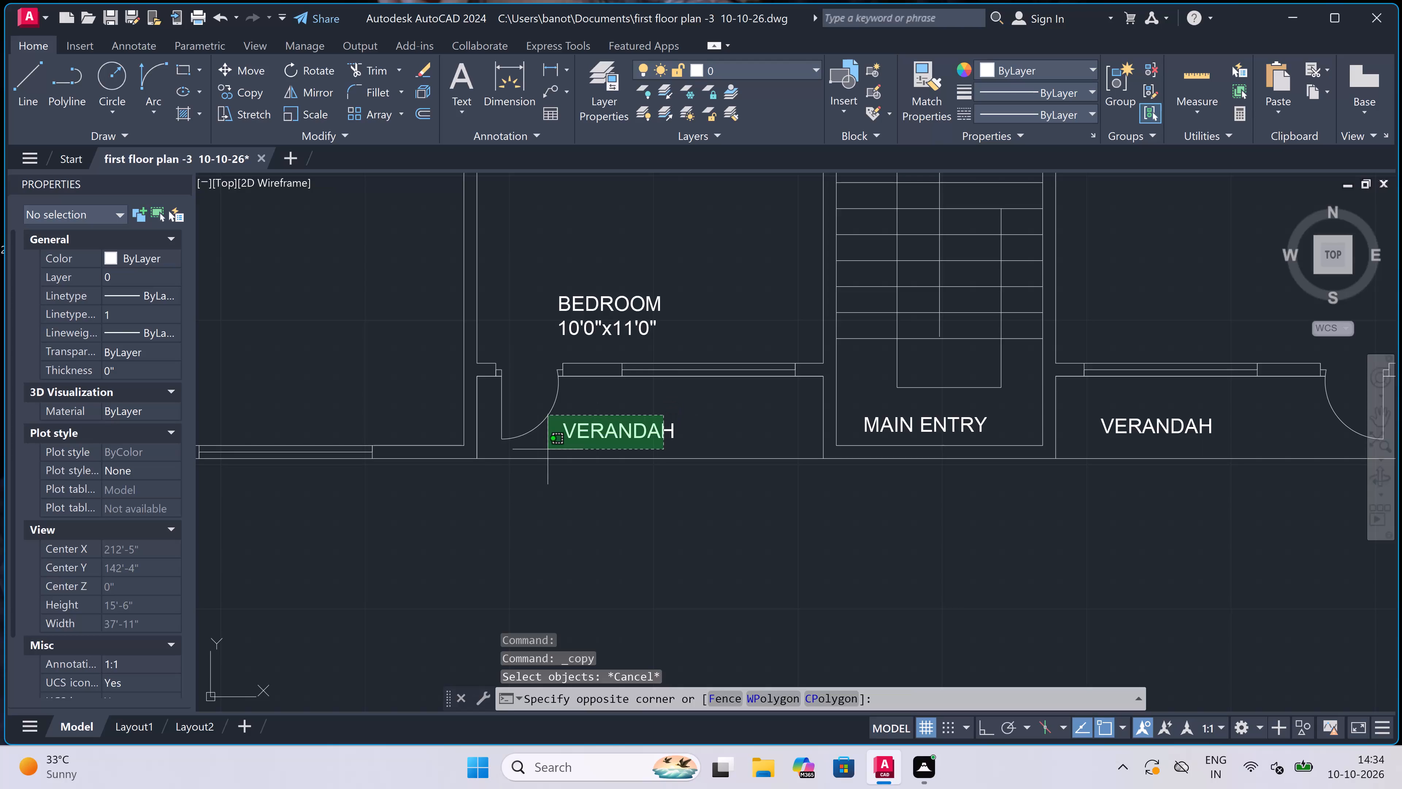
{"action": "left_click", "coordinate": [550, 438]}
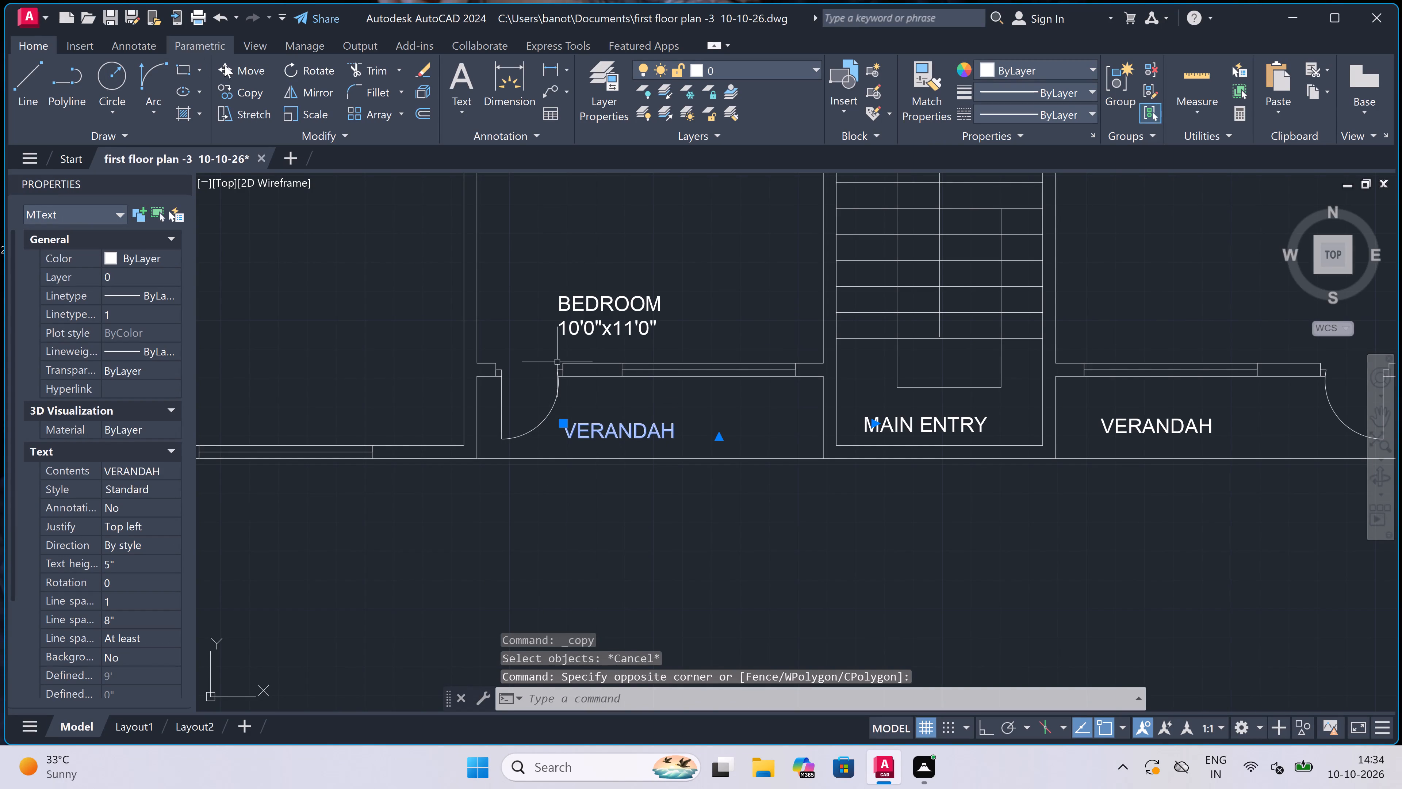
{"action": "left_click", "coordinate": [248, 92]}
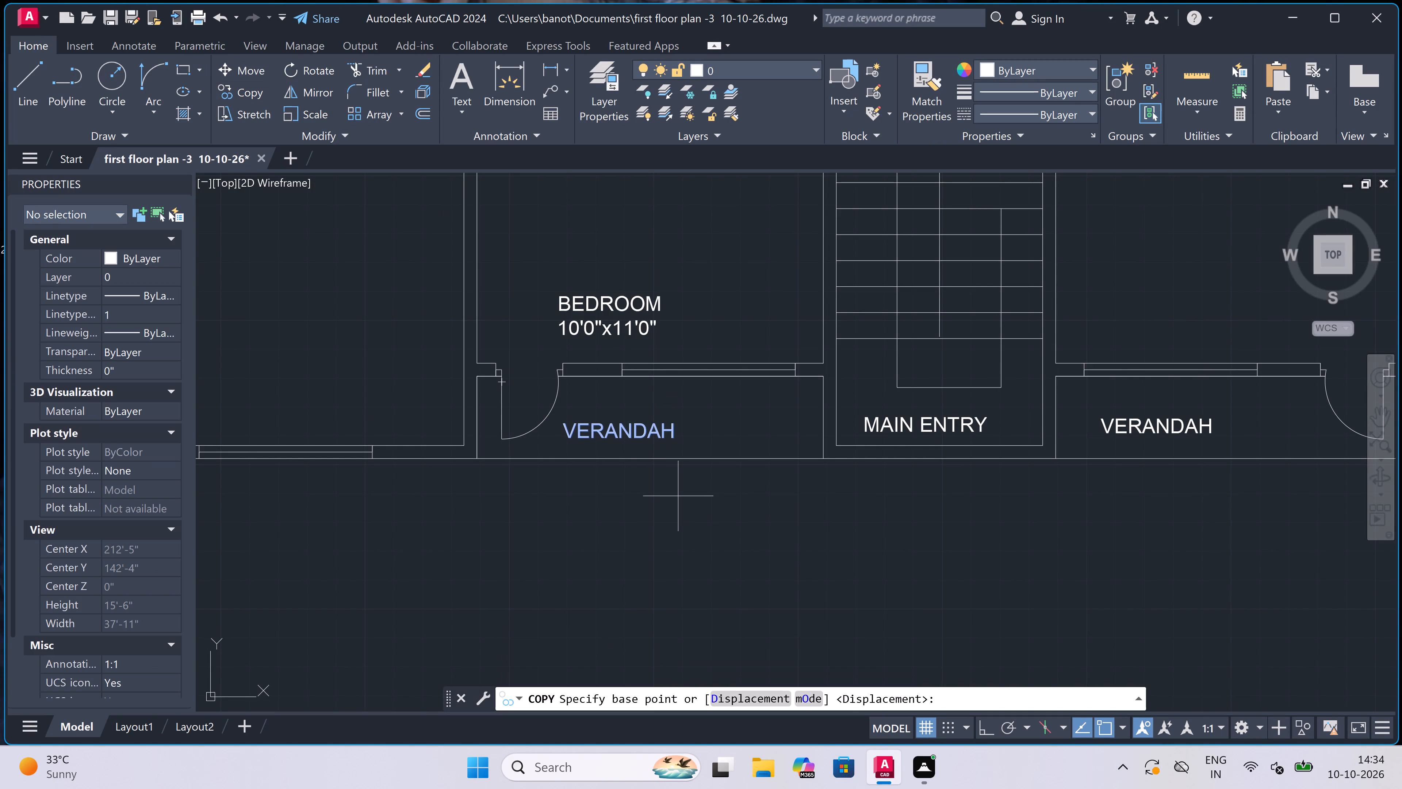
{"action": "double_click", "coordinate": [608, 426]}
{"action": "scroll", "coordinate": [710, 529], "scroll_direction": "down", "scroll_amount": 5}
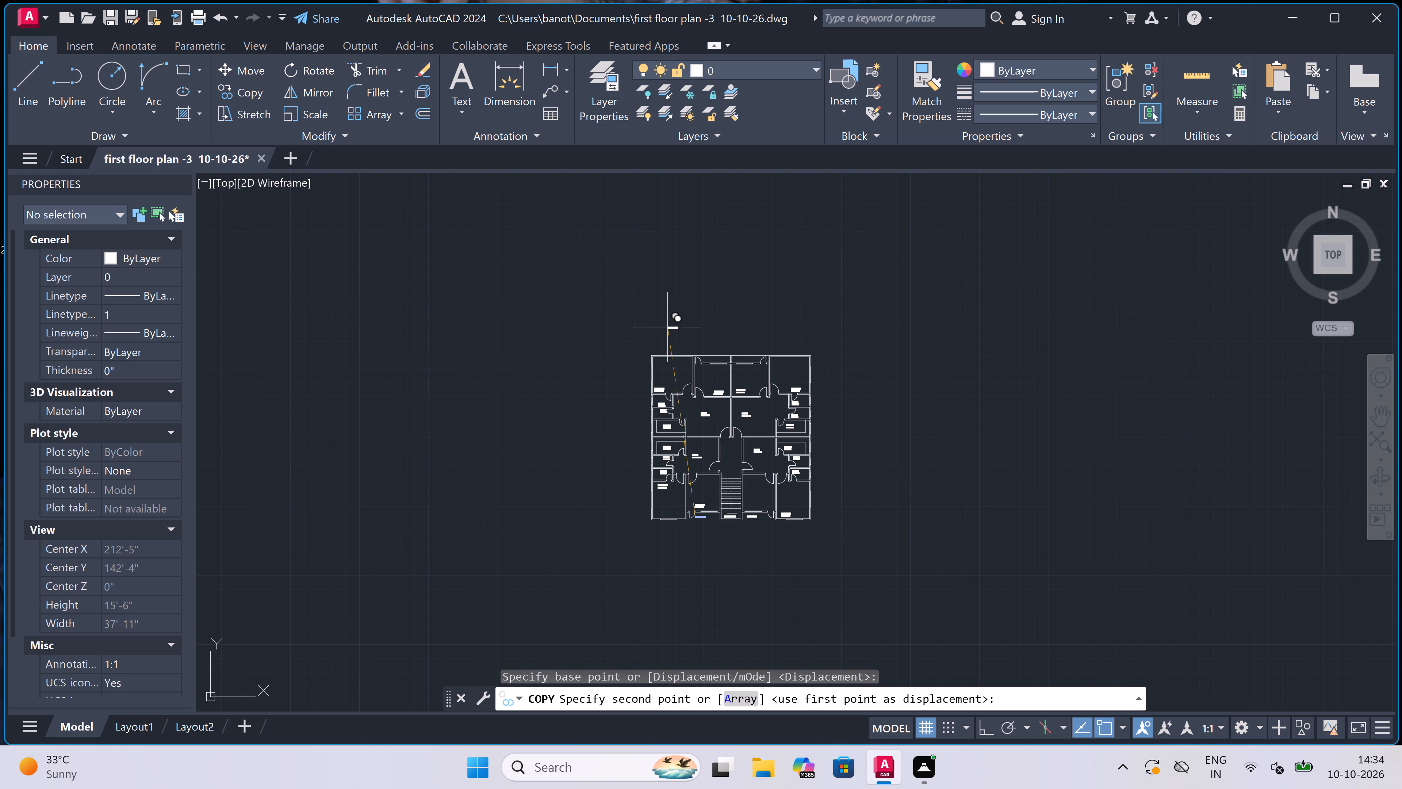
{"action": "scroll", "coordinate": [688, 344], "scroll_direction": "up", "scroll_amount": 4}
{"action": "scroll", "coordinate": [866, 451], "scroll_direction": "up", "scroll_amount": 2}
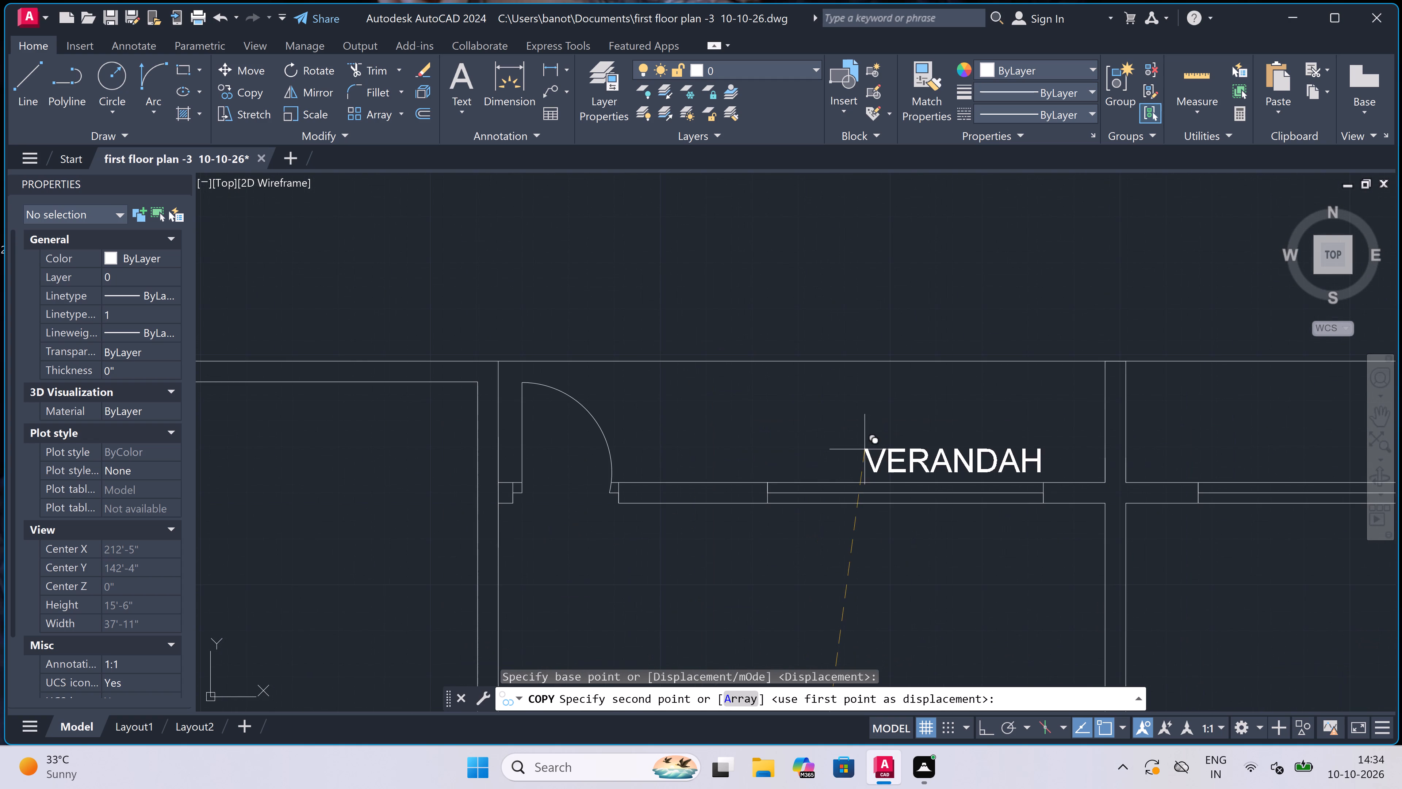
{"action": "left_click", "coordinate": [725, 418]}
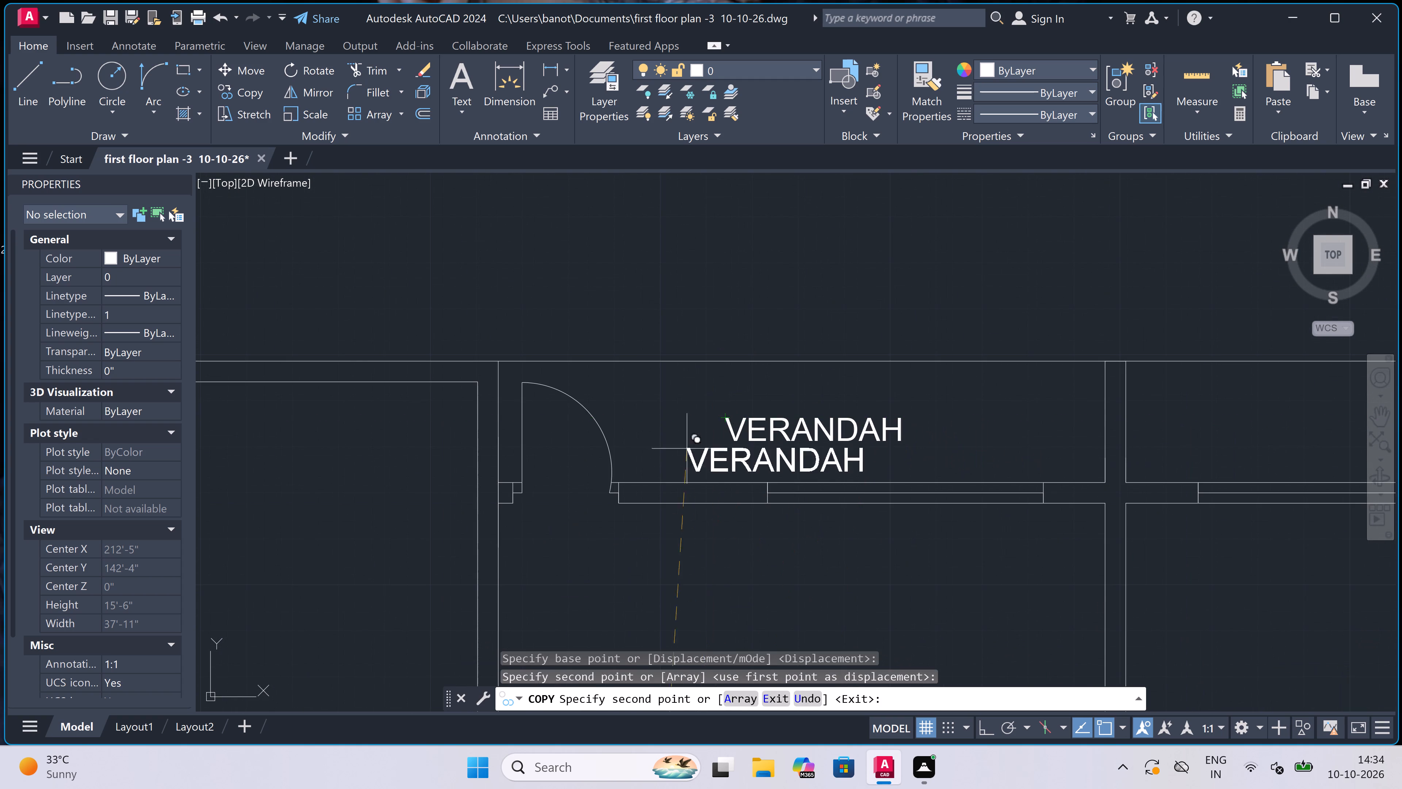
{"action": "scroll", "coordinate": [680, 463], "scroll_direction": "down", "scroll_amount": 3}
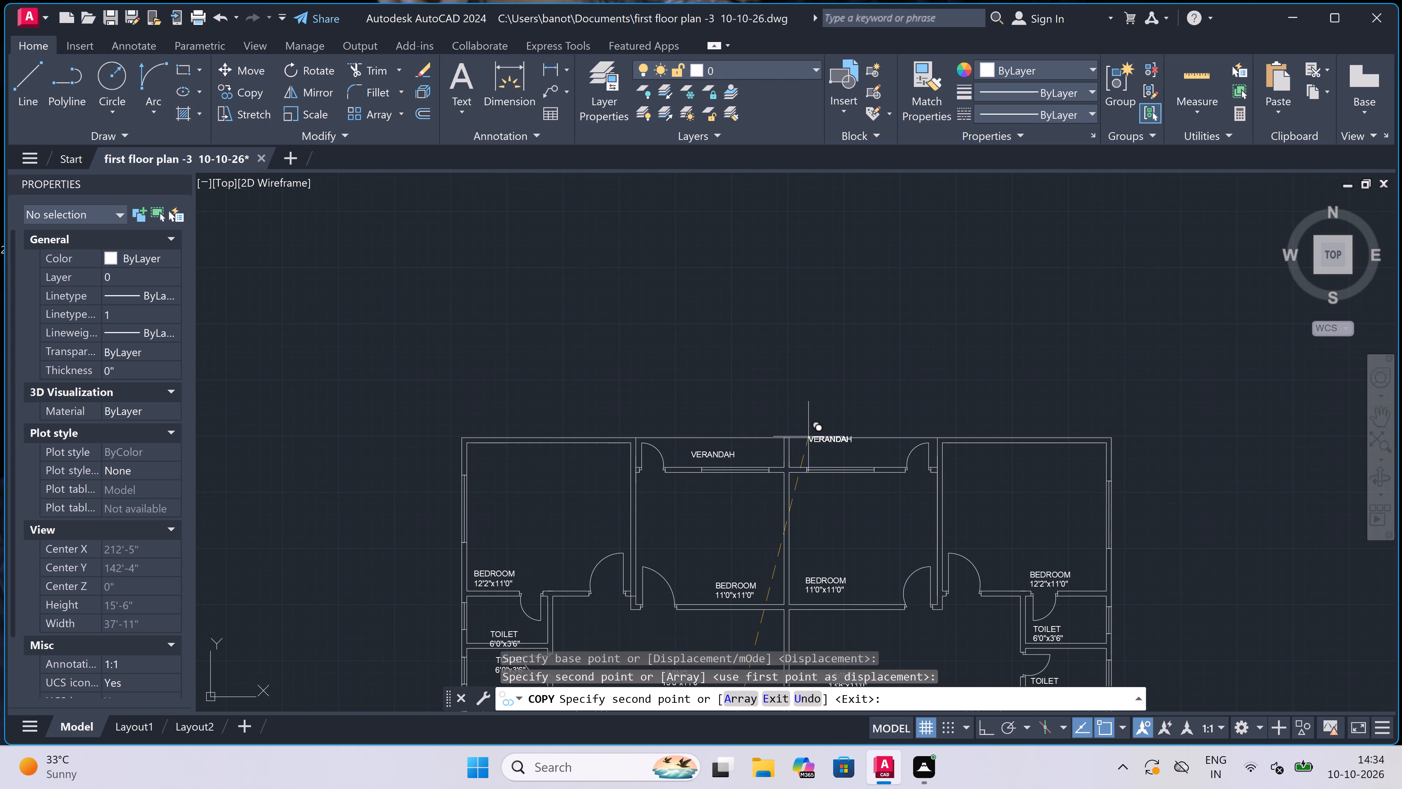
{"action": "scroll", "coordinate": [809, 436], "scroll_direction": "up", "scroll_amount": 3}
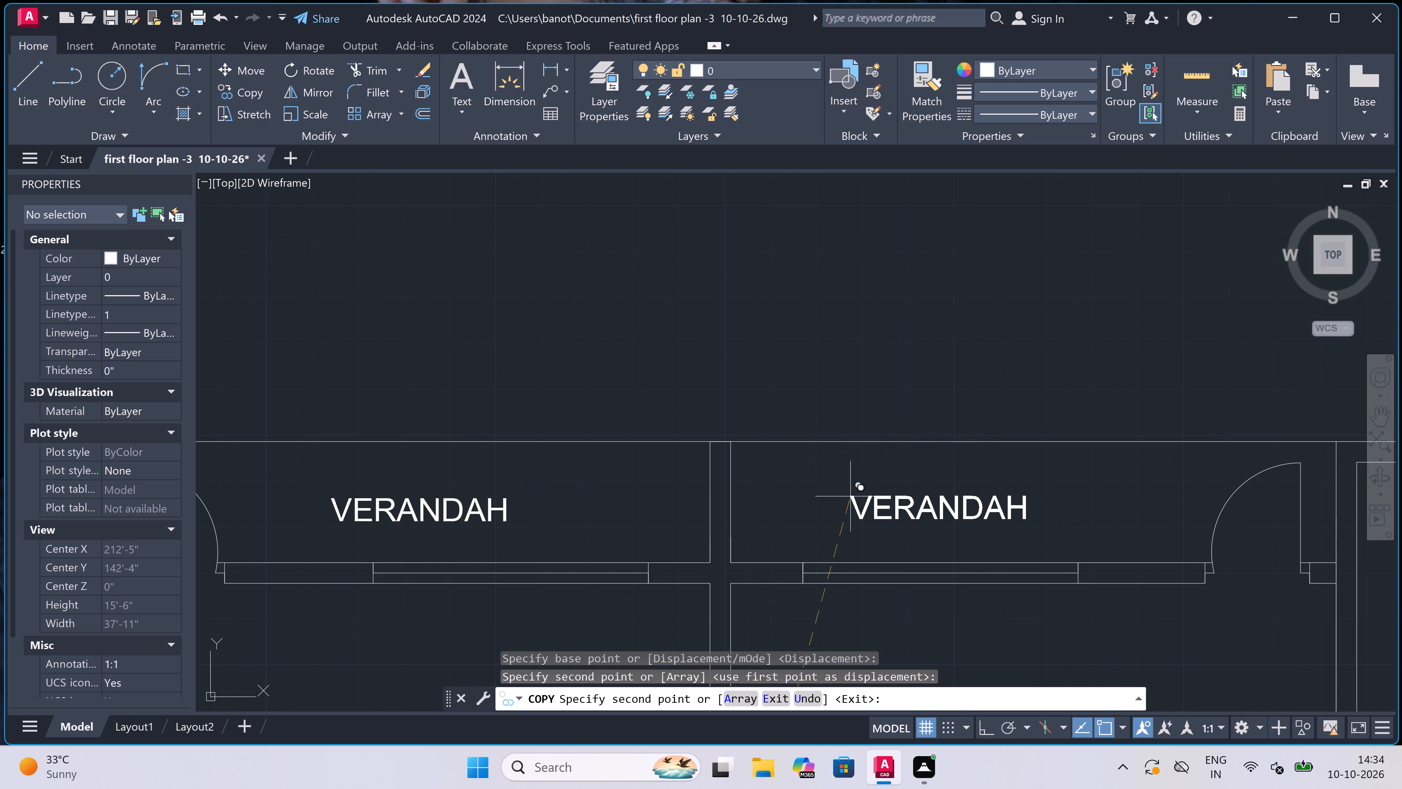
{"action": "double_click", "coordinate": [851, 496]}
{"action": "key", "text": "Escape"}
Copy the BEDROOM 10'0"x11'0" label from beside the staircase into the matching lower-right bedroom, just above its verandah.
{"action": "scroll", "coordinate": [526, 419], "scroll_direction": "down", "scroll_amount": 4}
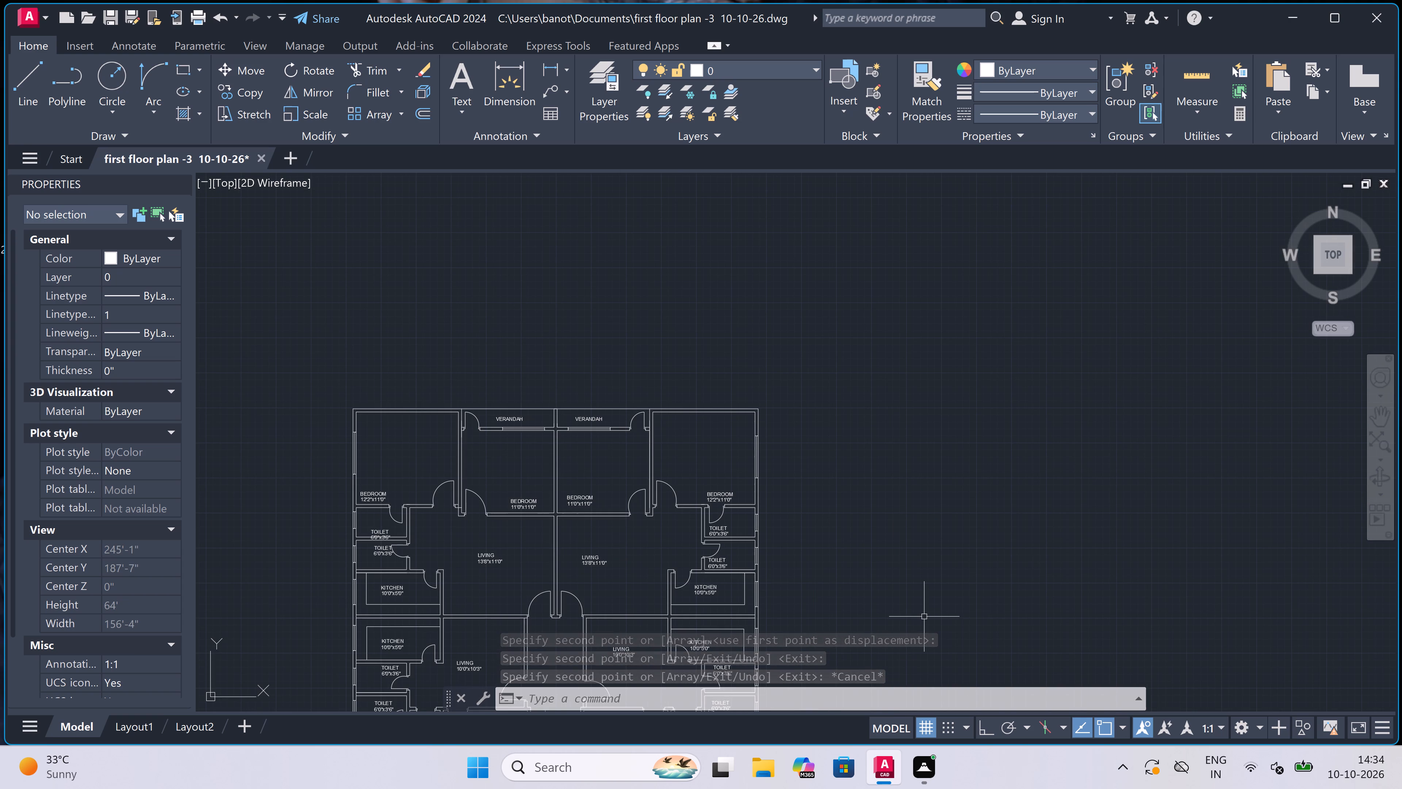
{"action": "scroll", "coordinate": [929, 612], "scroll_direction": "down", "scroll_amount": 4}
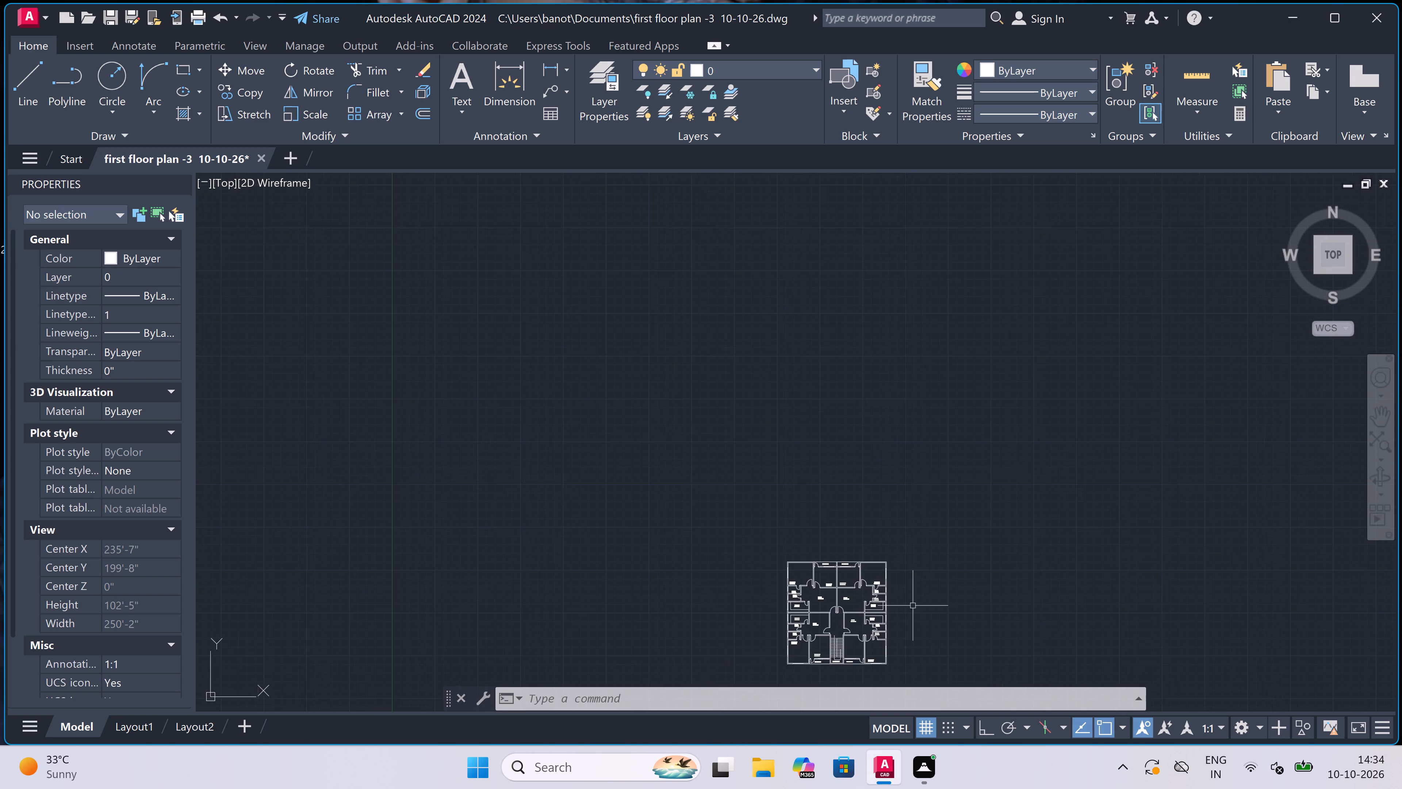
{"action": "scroll", "coordinate": [905, 604], "scroll_direction": "down", "scroll_amount": 2}
{"action": "scroll", "coordinate": [907, 644], "scroll_direction": "up", "scroll_amount": 3}
{"action": "scroll", "coordinate": [869, 600], "scroll_direction": "up", "scroll_amount": 2}
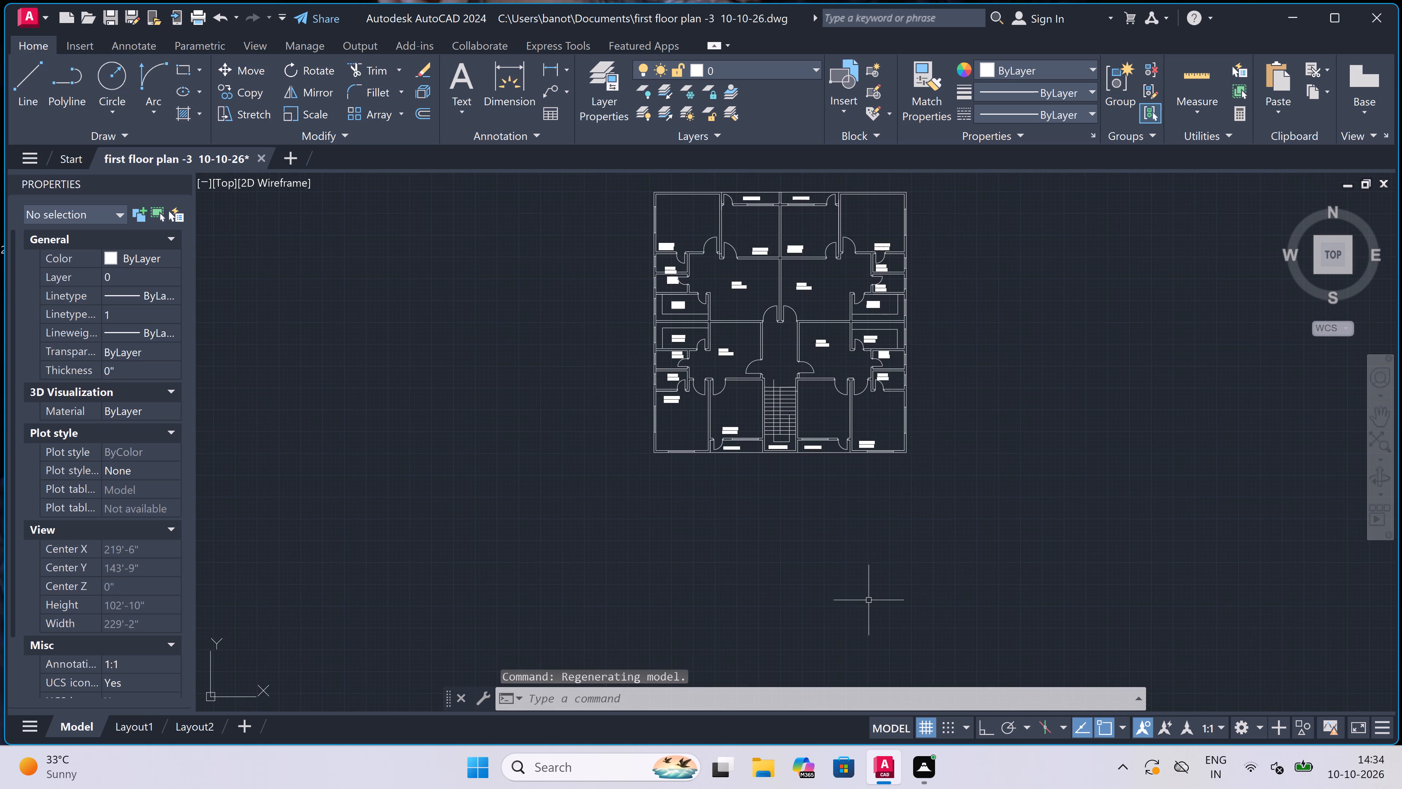
{"action": "scroll", "coordinate": [851, 434], "scroll_direction": "up", "scroll_amount": 2}
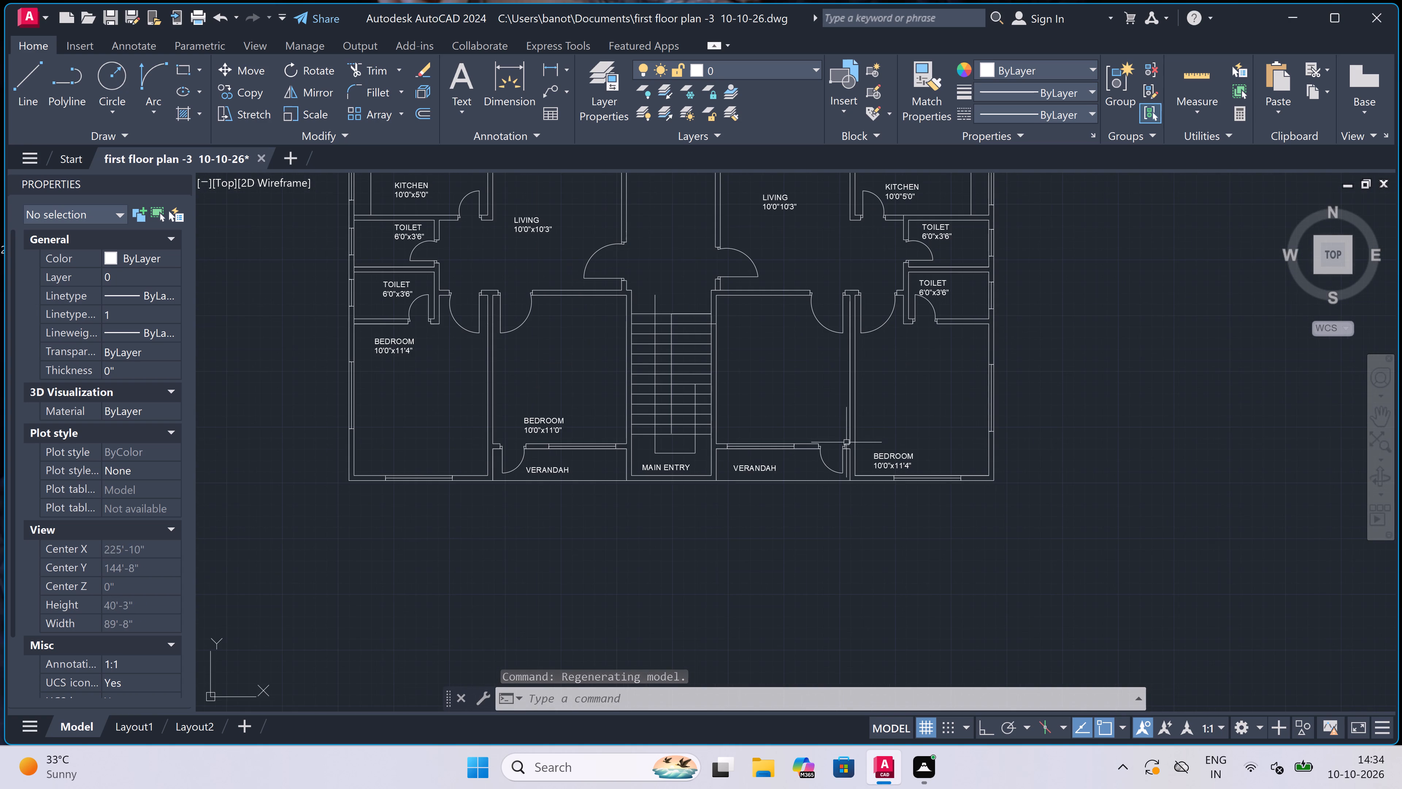
{"action": "scroll", "coordinate": [766, 412], "scroll_direction": "up", "scroll_amount": 1}
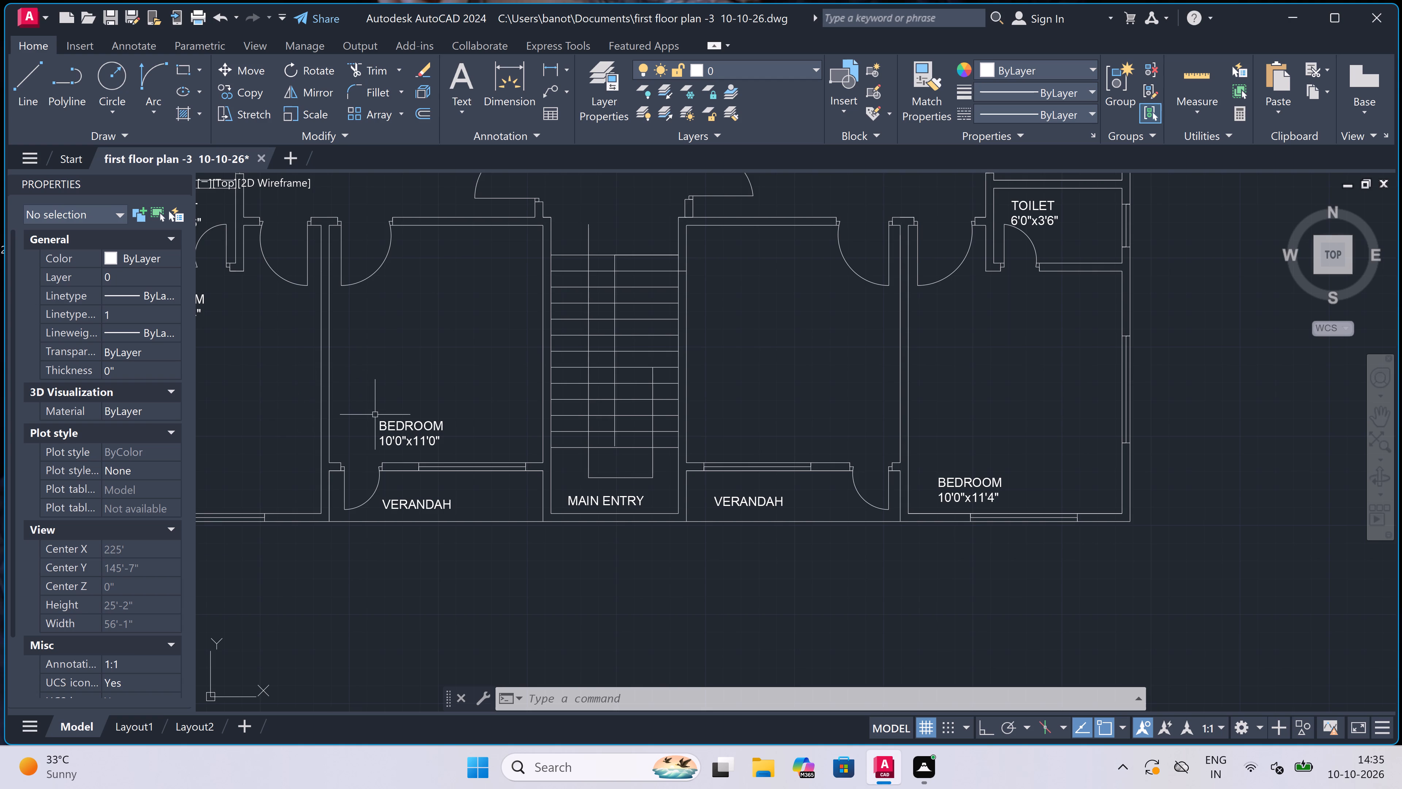
{"action": "left_click", "coordinate": [408, 424]}
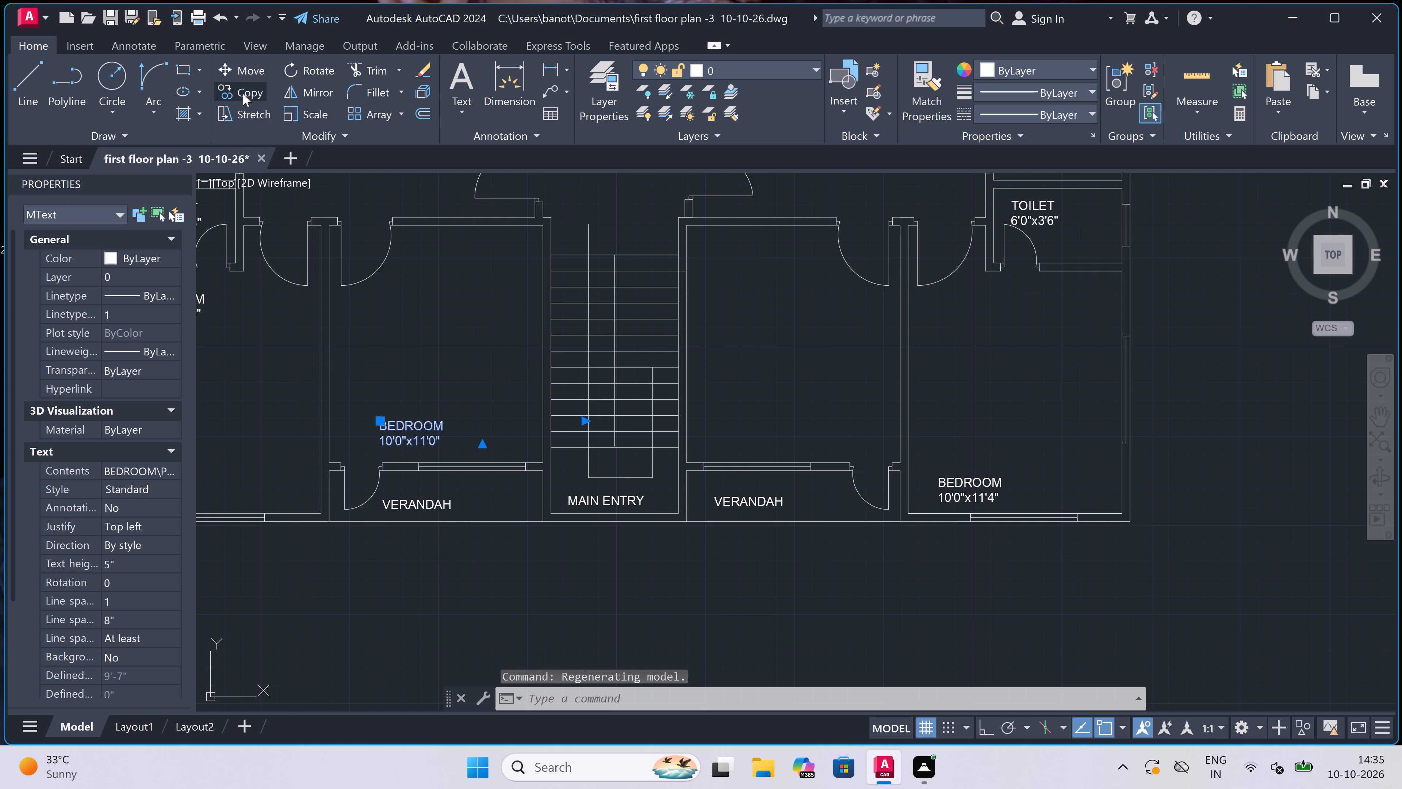
{"action": "left_click", "coordinate": [243, 94]}
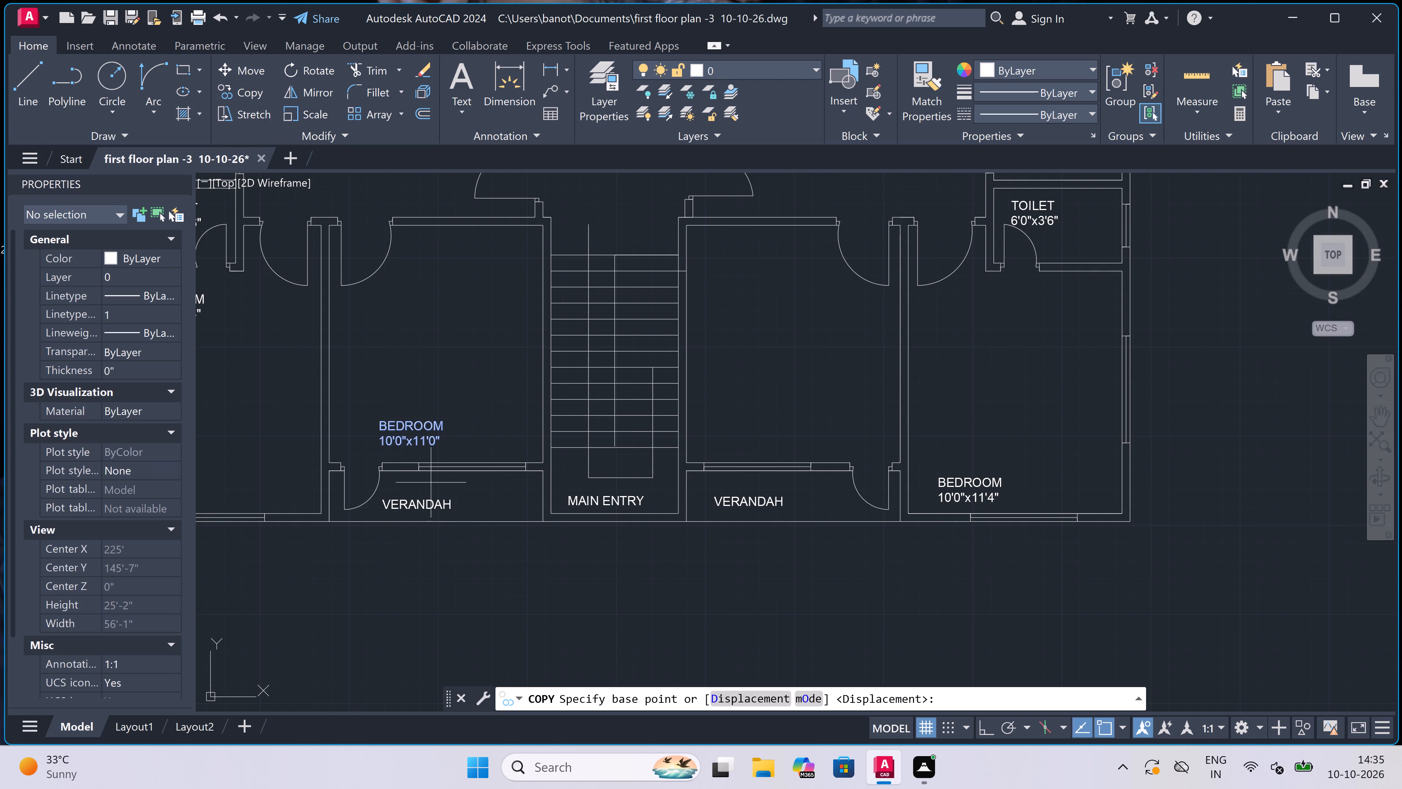
{"action": "double_click", "coordinate": [417, 427]}
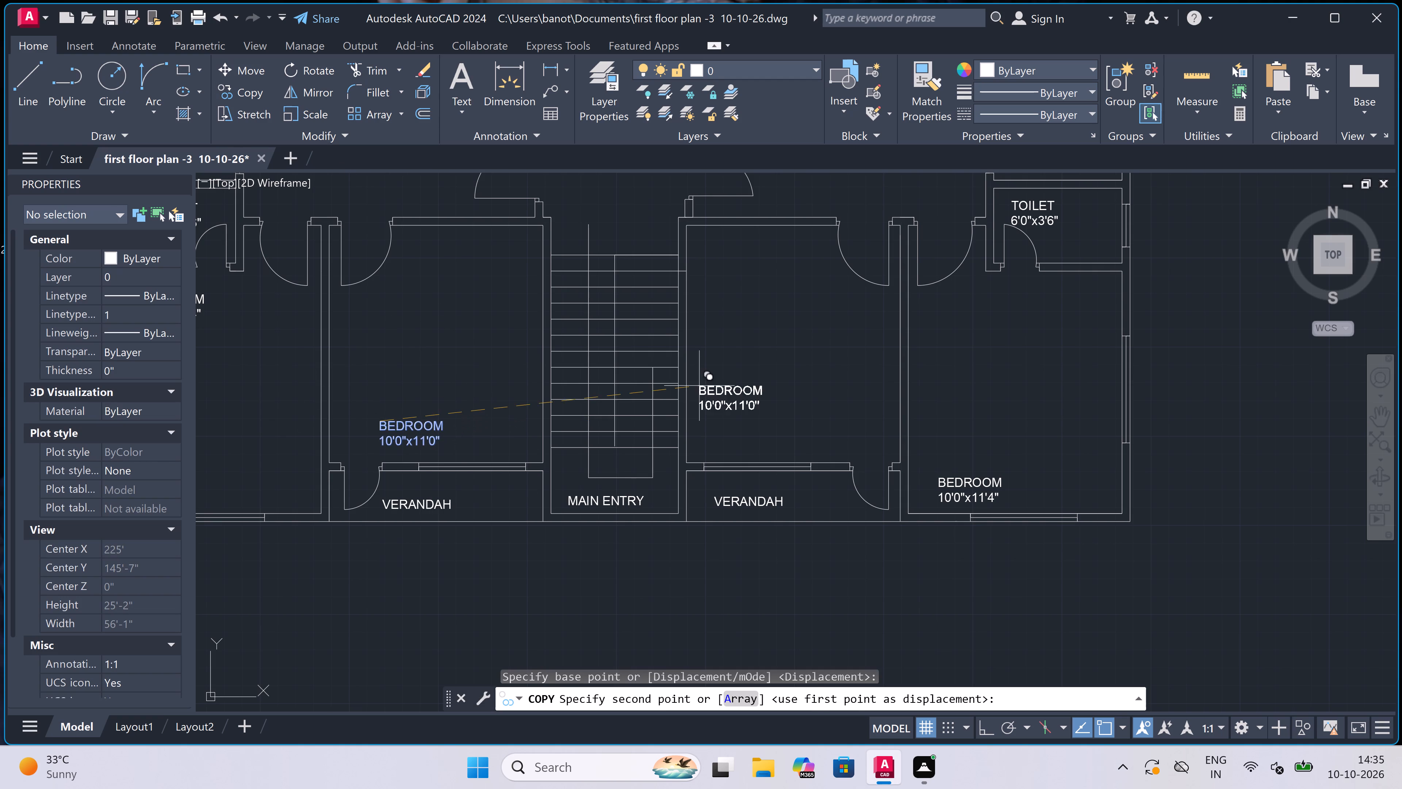
{"action": "scroll", "coordinate": [673, 404], "scroll_direction": "up", "scroll_amount": 3}
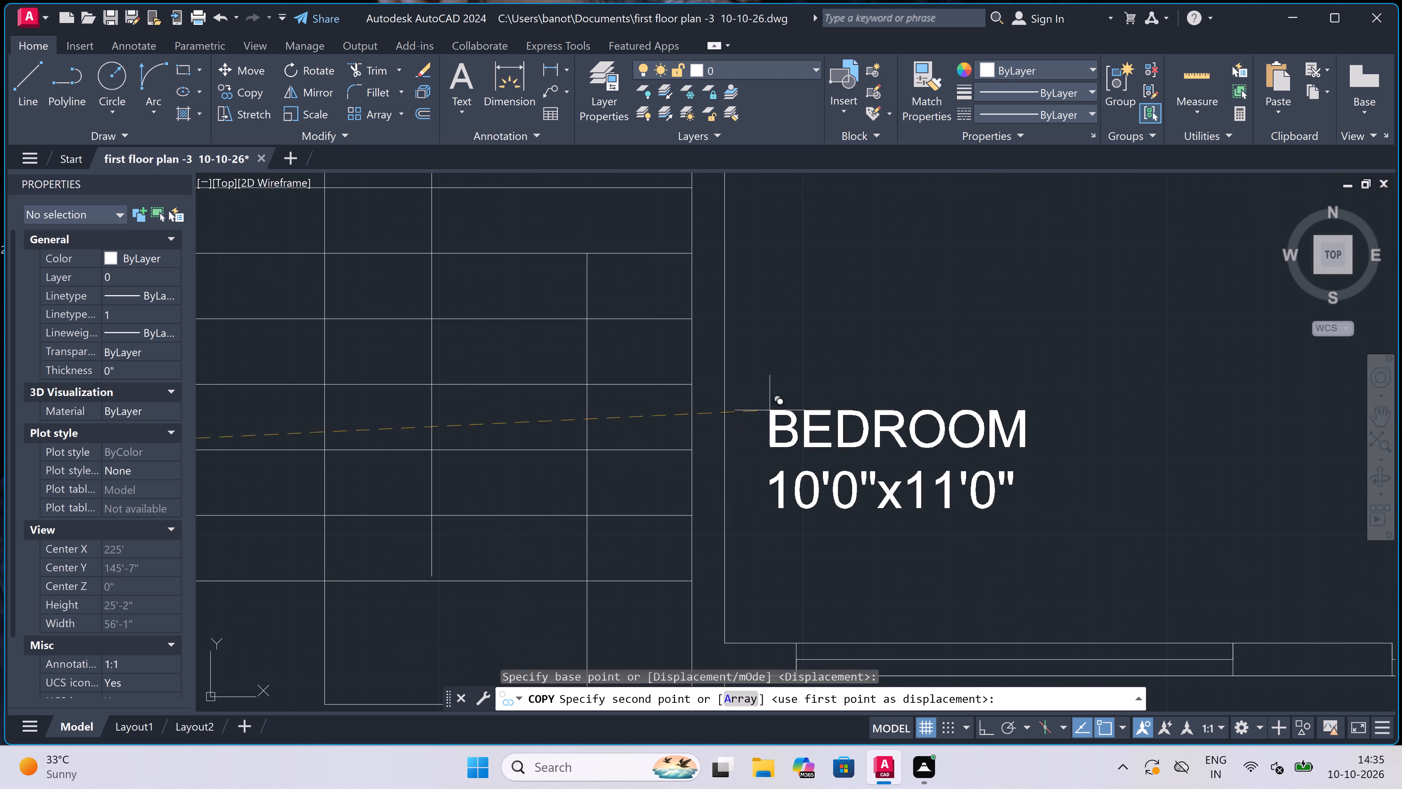
{"action": "double_click", "coordinate": [861, 480]}
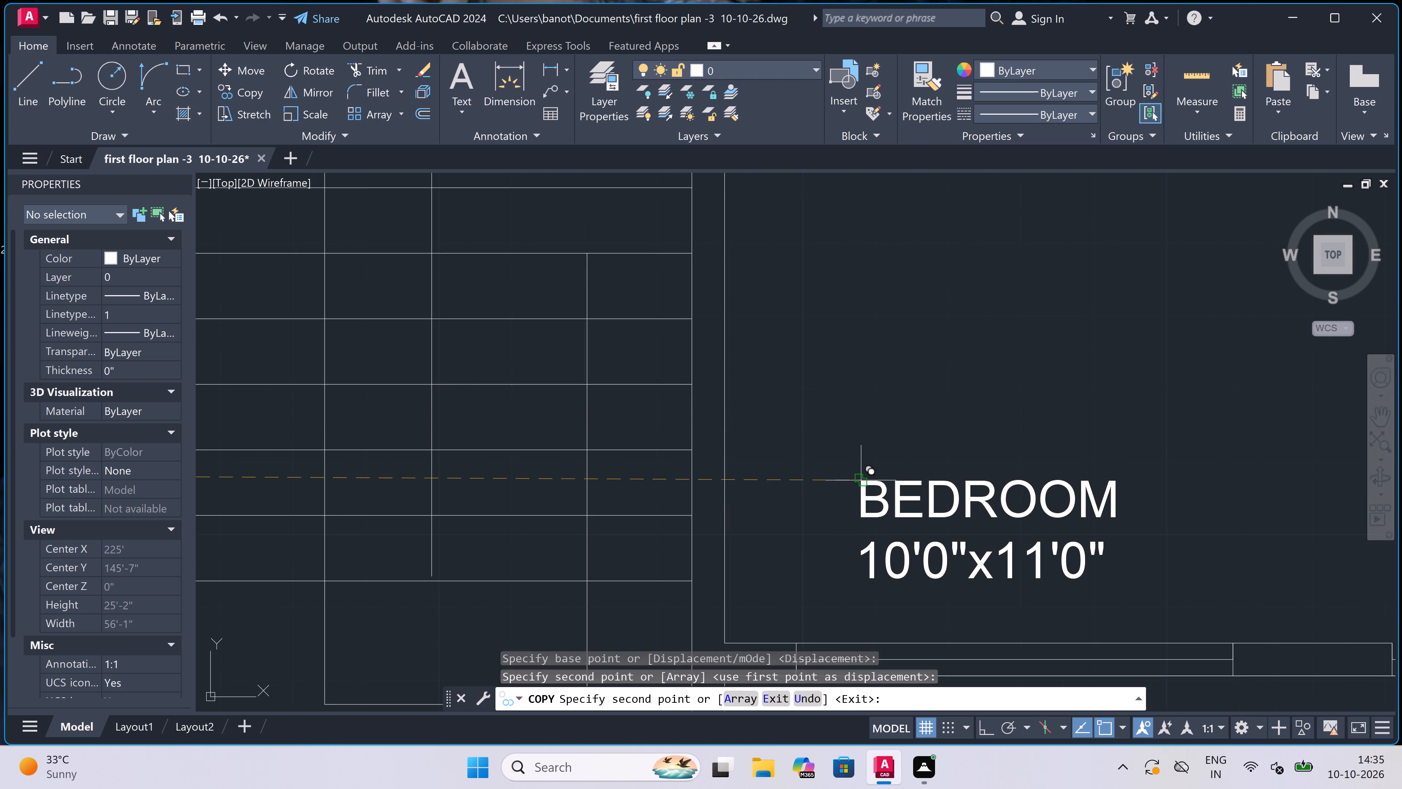
{"action": "key", "text": "Escape"}
With Ortho on, draw a 5' window in the upper-left 12'2"x11'0" bedroom's top wall, with a centre line and end lines across the wall.
{"action": "scroll", "coordinate": [576, 374], "scroll_direction": "down", "scroll_amount": 4}
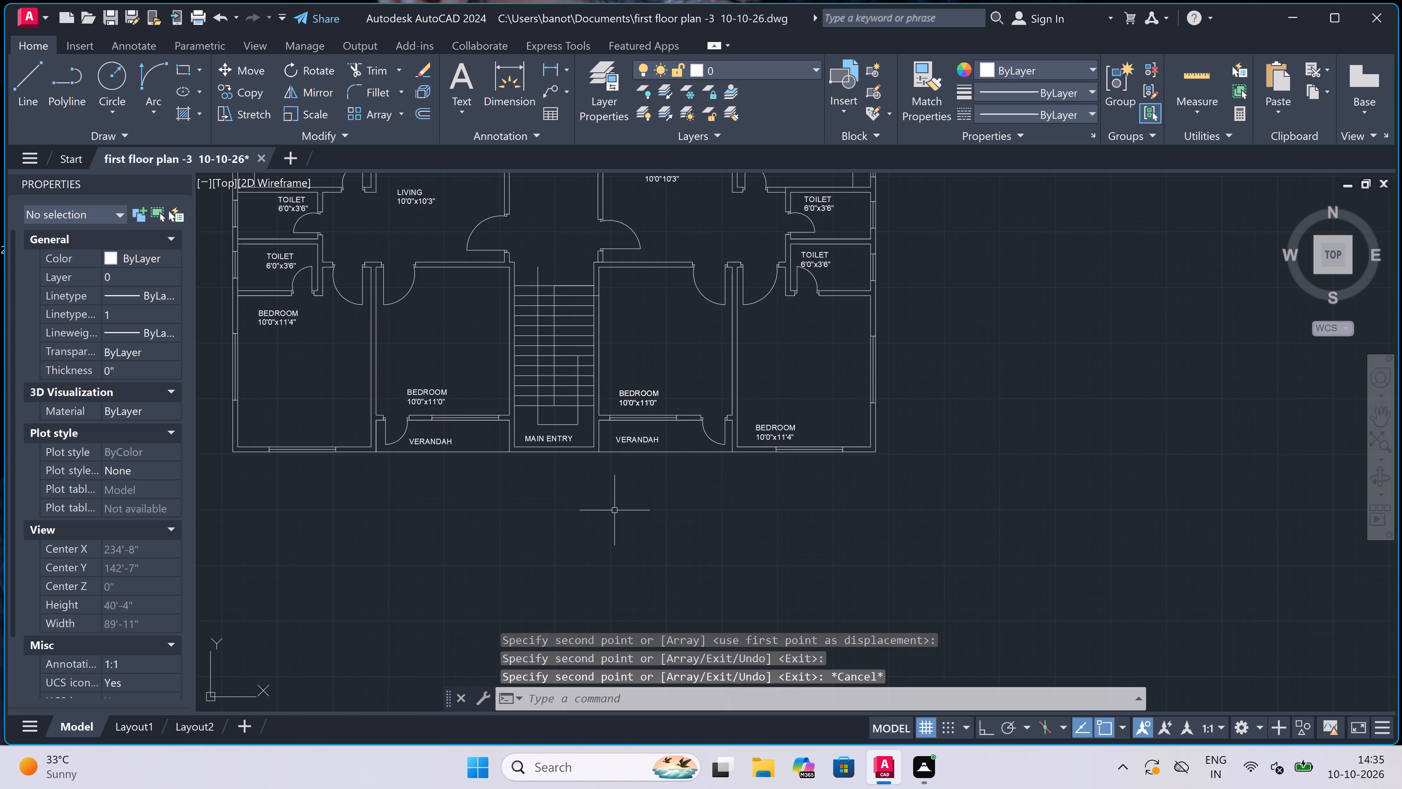
{"action": "scroll", "coordinate": [699, 507], "scroll_direction": "down", "scroll_amount": 1}
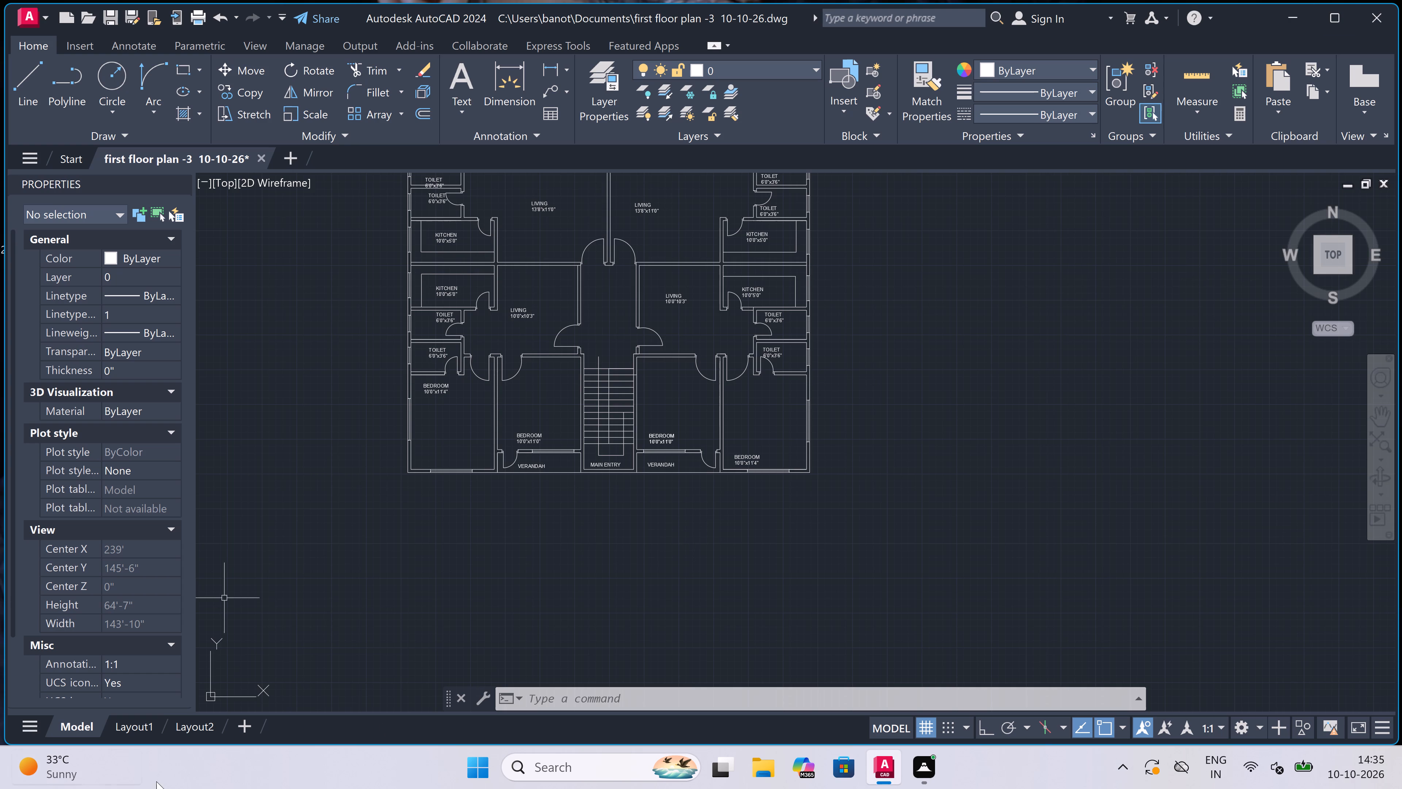
{"action": "scroll", "coordinate": [822, 213], "scroll_direction": "down", "scroll_amount": 3}
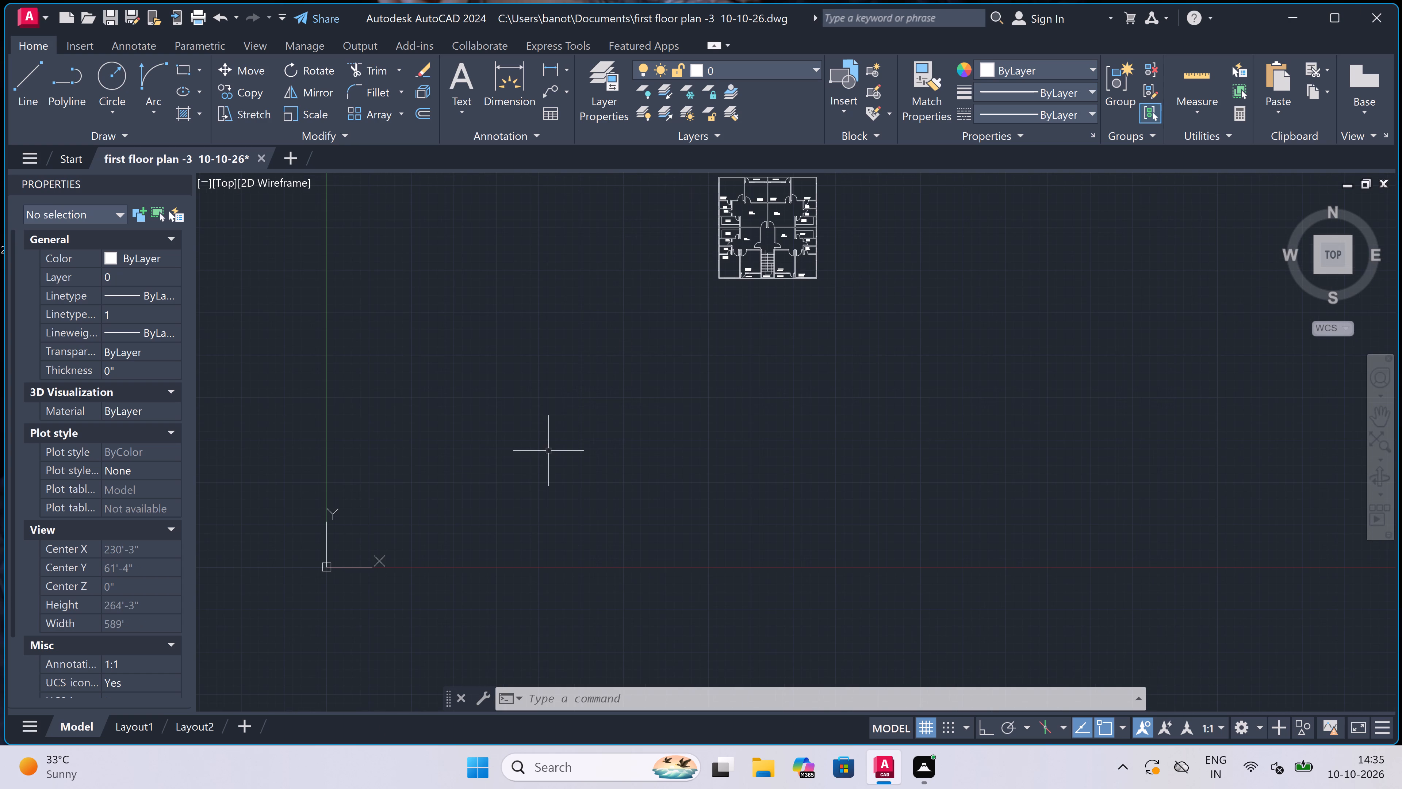
{"action": "scroll", "coordinate": [653, 248], "scroll_direction": "down", "scroll_amount": 2}
{"action": "scroll", "coordinate": [681, 205], "scroll_direction": "up", "scroll_amount": 4}
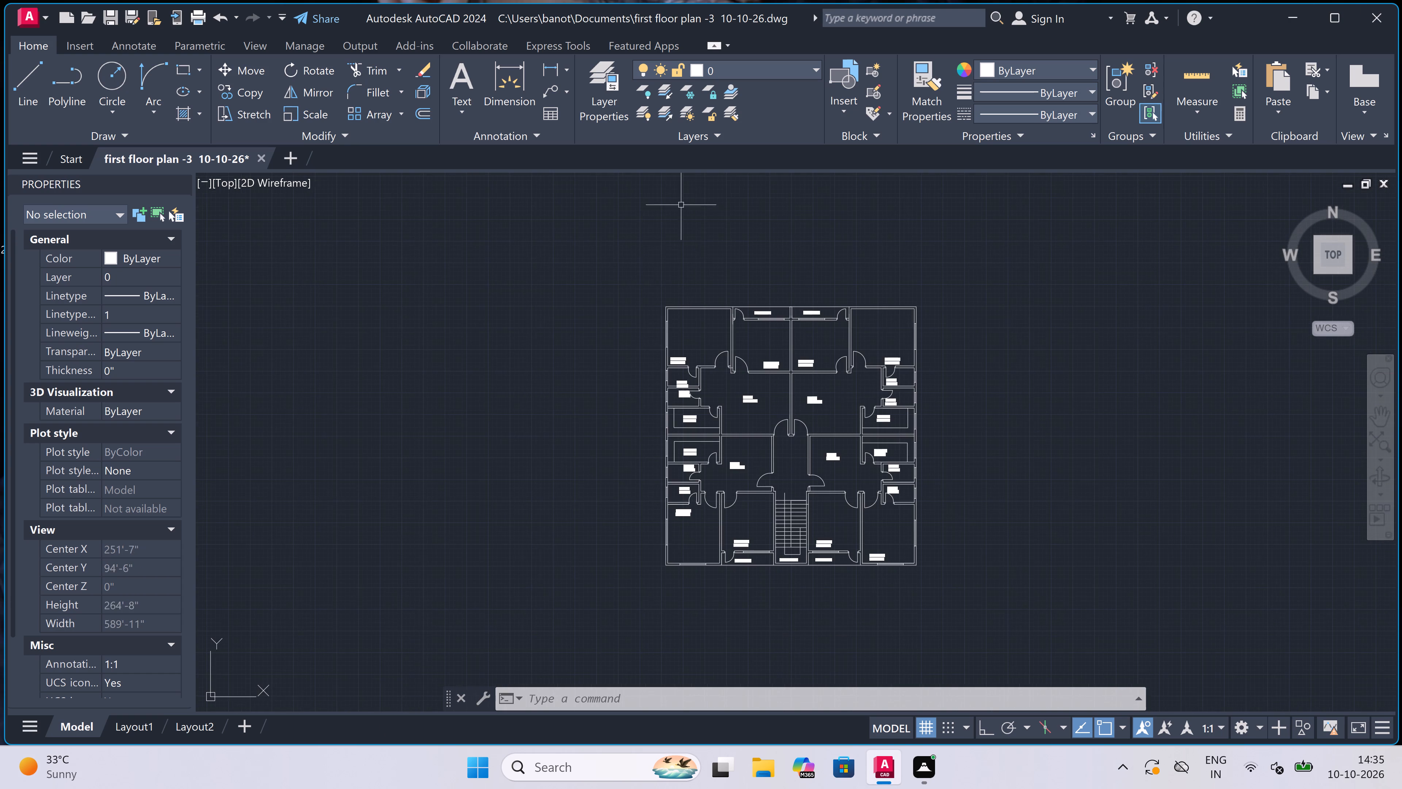
{"action": "scroll", "coordinate": [688, 285], "scroll_direction": "up", "scroll_amount": 3}
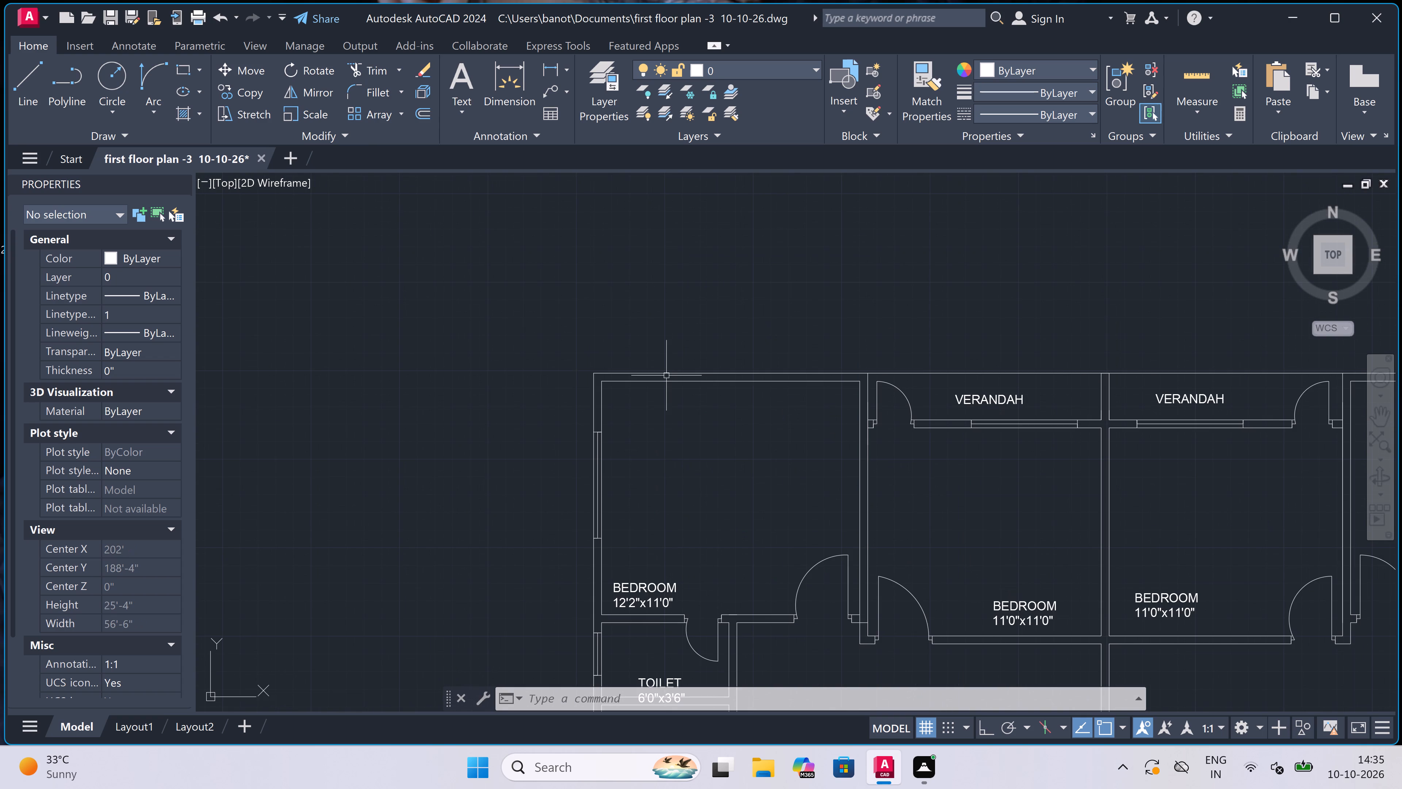
{"action": "key", "text": "l"}
{"action": "key", "text": "space"}
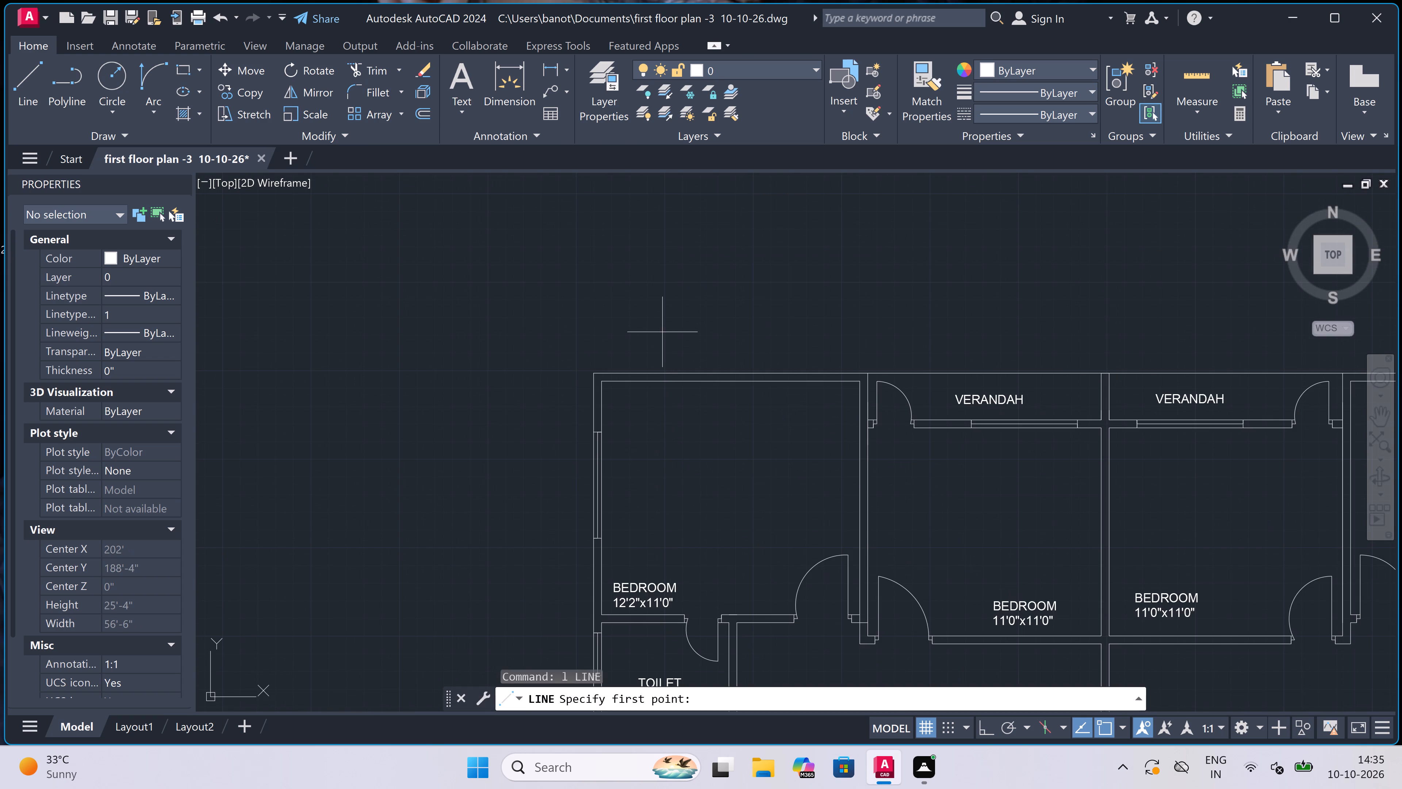
{"action": "scroll", "coordinate": [662, 332], "scroll_direction": "up", "scroll_amount": 2}
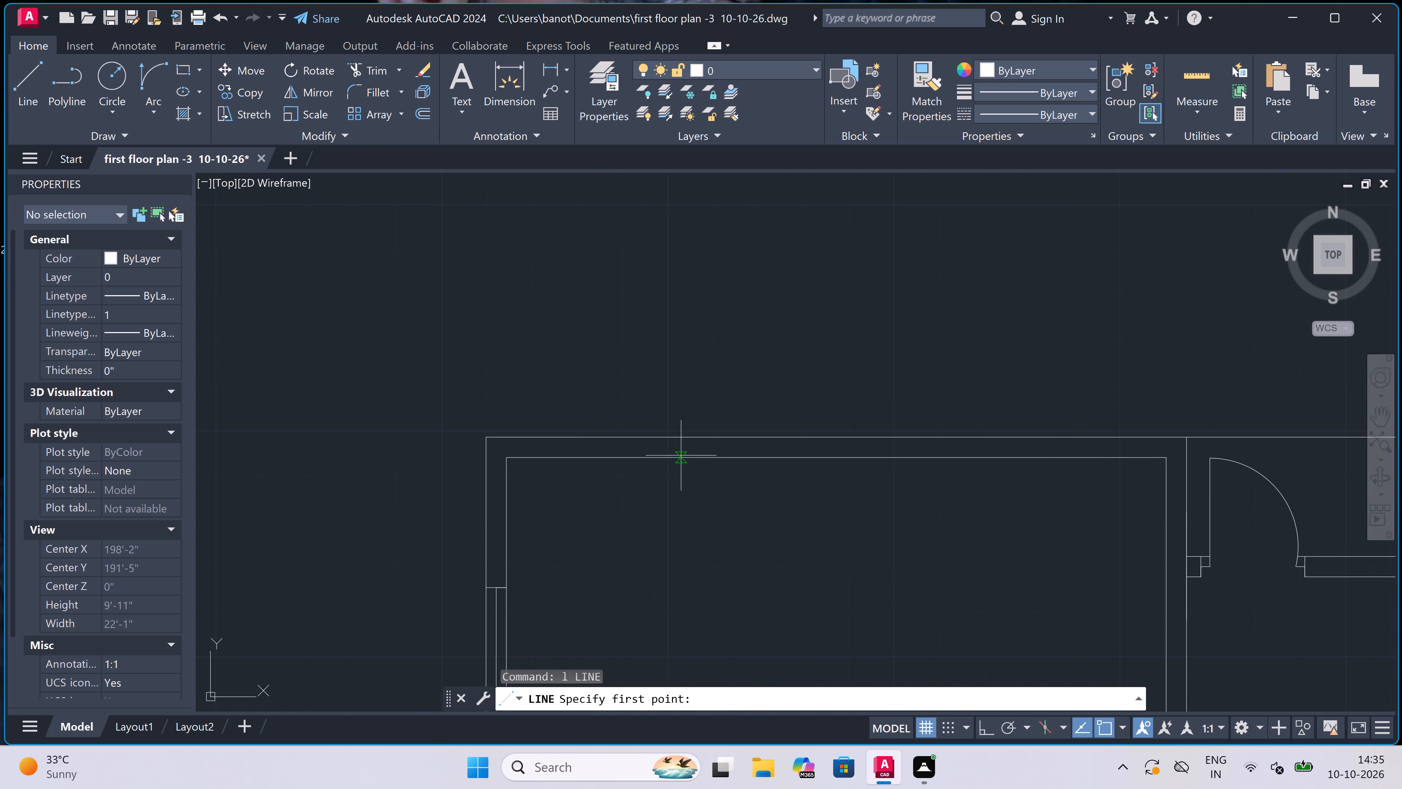
{"action": "left_click", "coordinate": [681, 459]}
{"action": "double_click", "coordinate": [676, 429]}
{"action": "scroll", "coordinate": [679, 439], "scroll_direction": "up", "scroll_amount": 2}
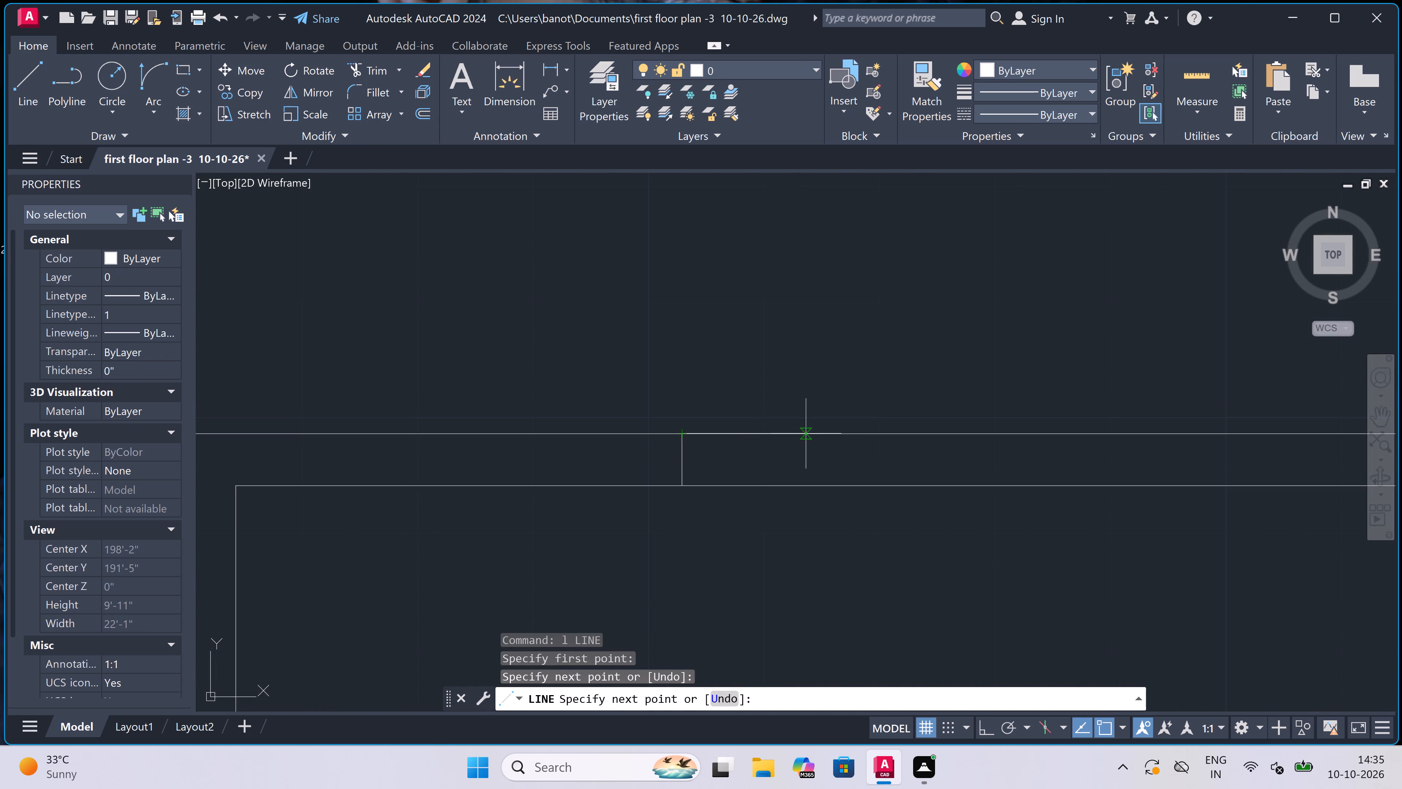
{"action": "key", "text": "F8"}
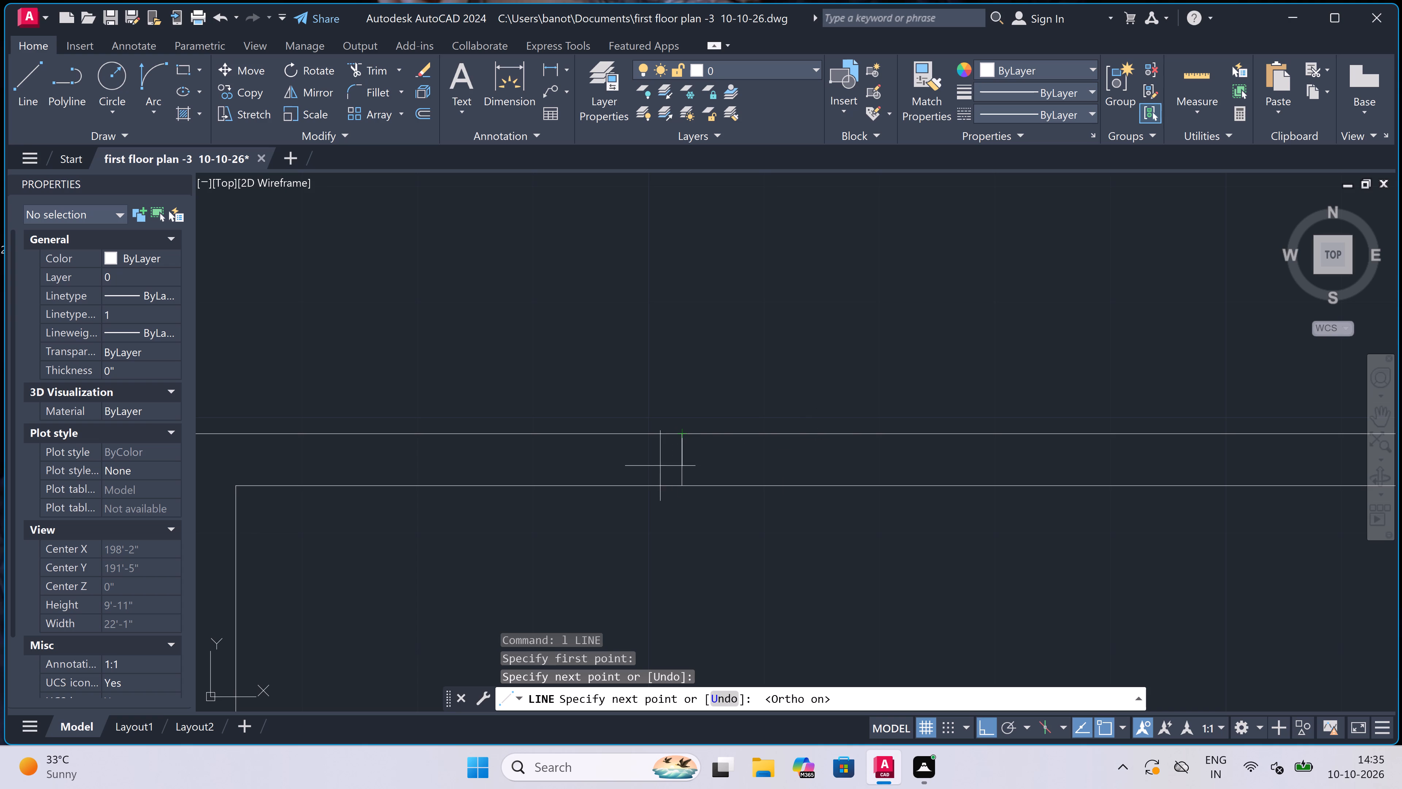
{"action": "left_click", "coordinate": [678, 458]}
{"action": "scroll", "coordinate": [678, 457], "scroll_direction": "down", "scroll_amount": 1}
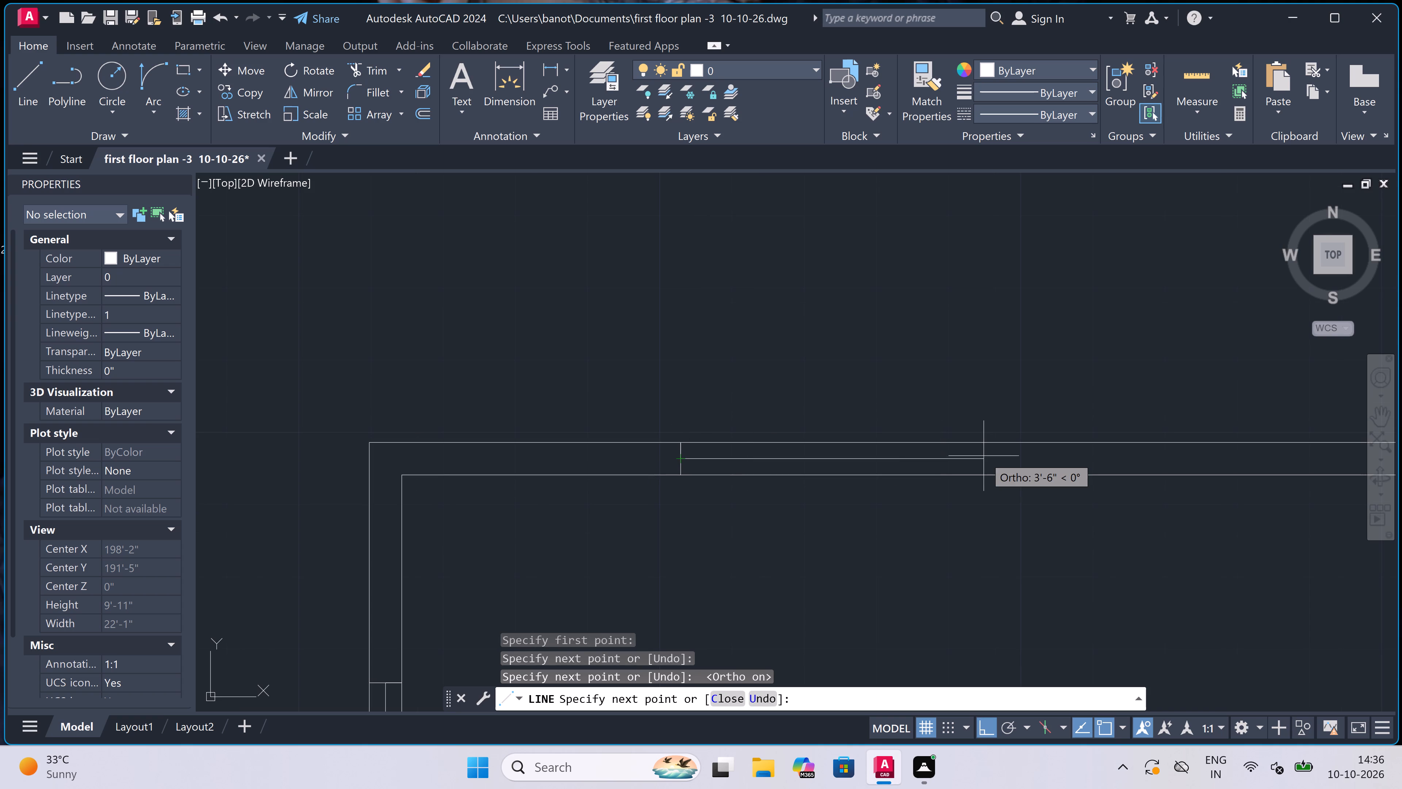
{"action": "type", "text": "5'"}
{"action": "key", "text": "space"}
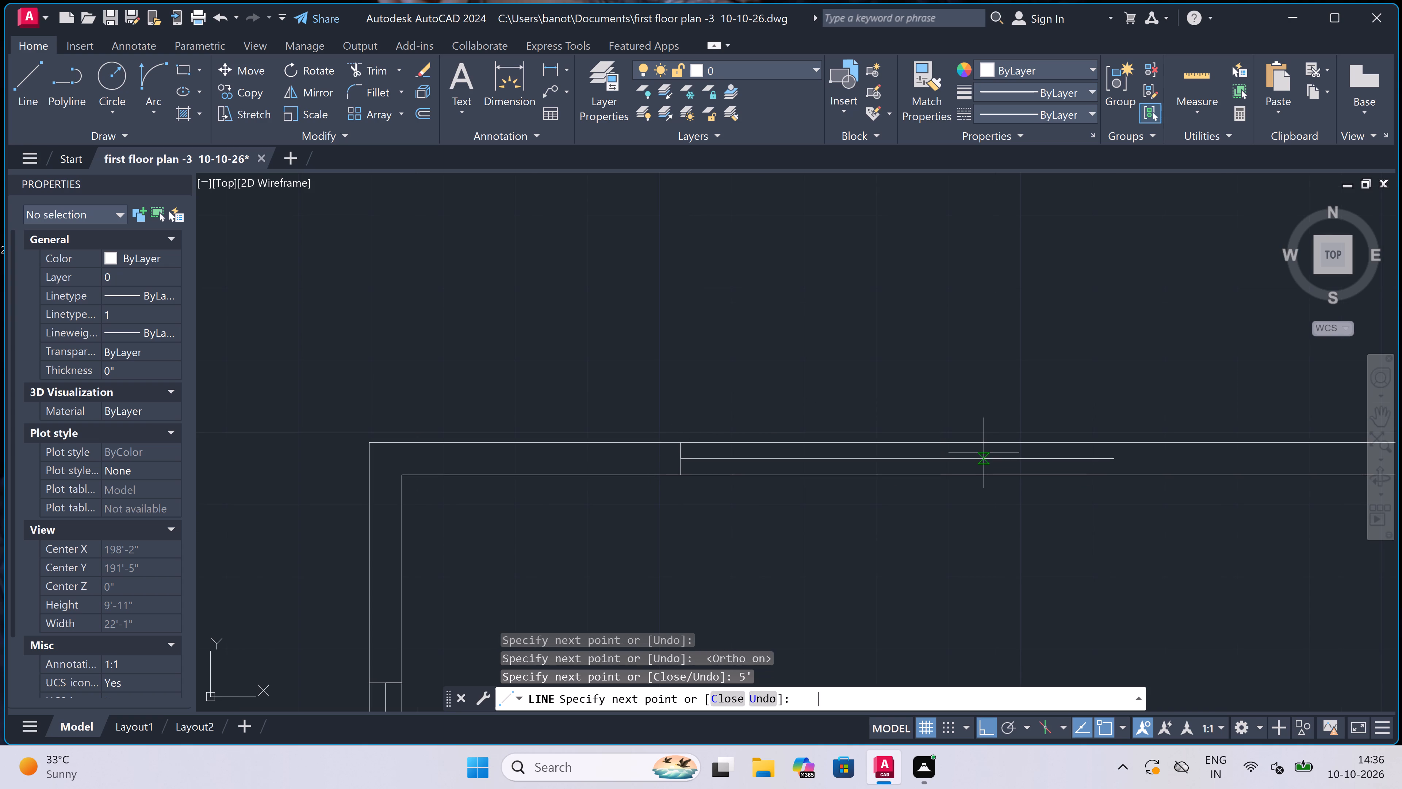
{"action": "scroll", "coordinate": [1006, 446], "scroll_direction": "down", "scroll_amount": 1}
{"action": "scroll", "coordinate": [1140, 471], "scroll_direction": "up", "scroll_amount": 3}
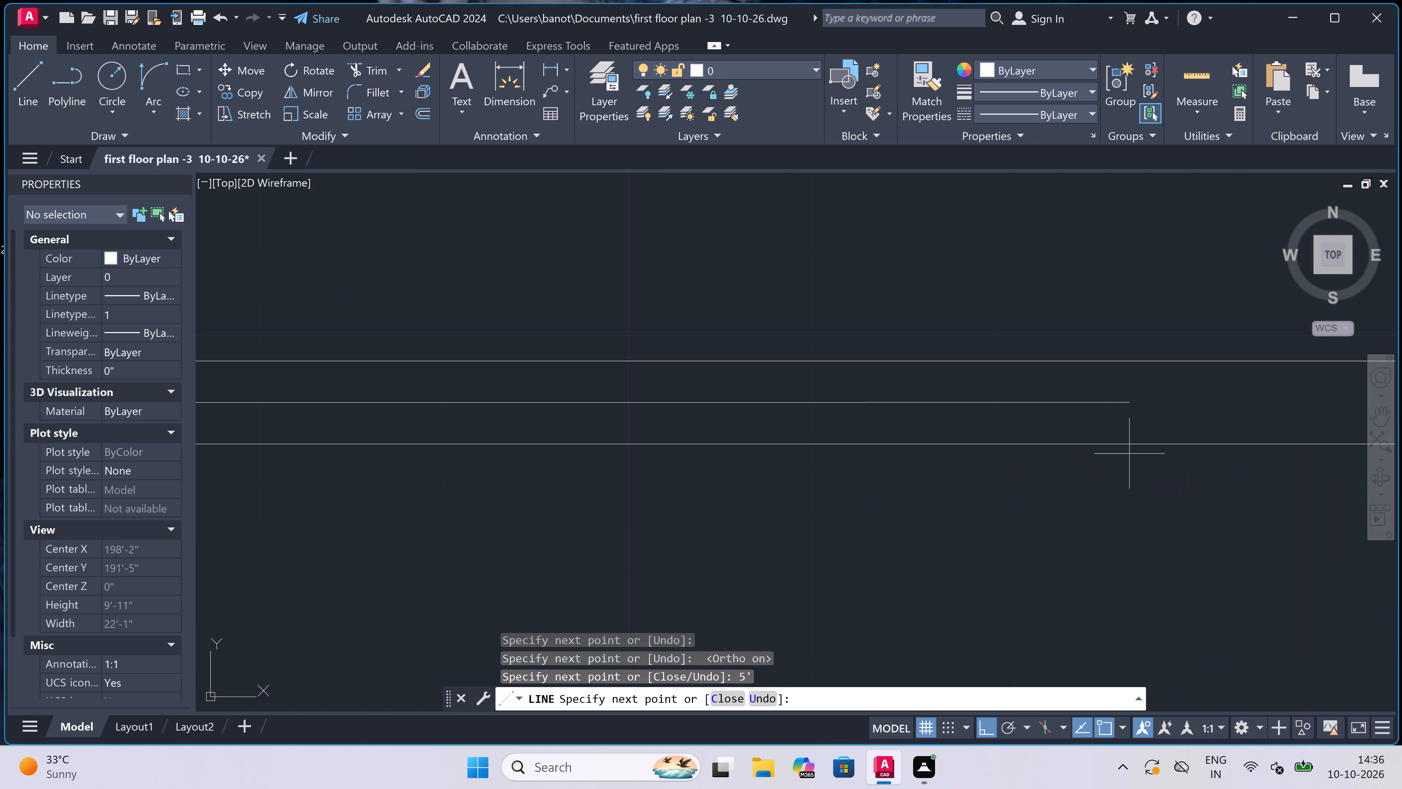
{"action": "left_click", "coordinate": [864, 364]}
{"action": "left_click", "coordinate": [863, 445]}
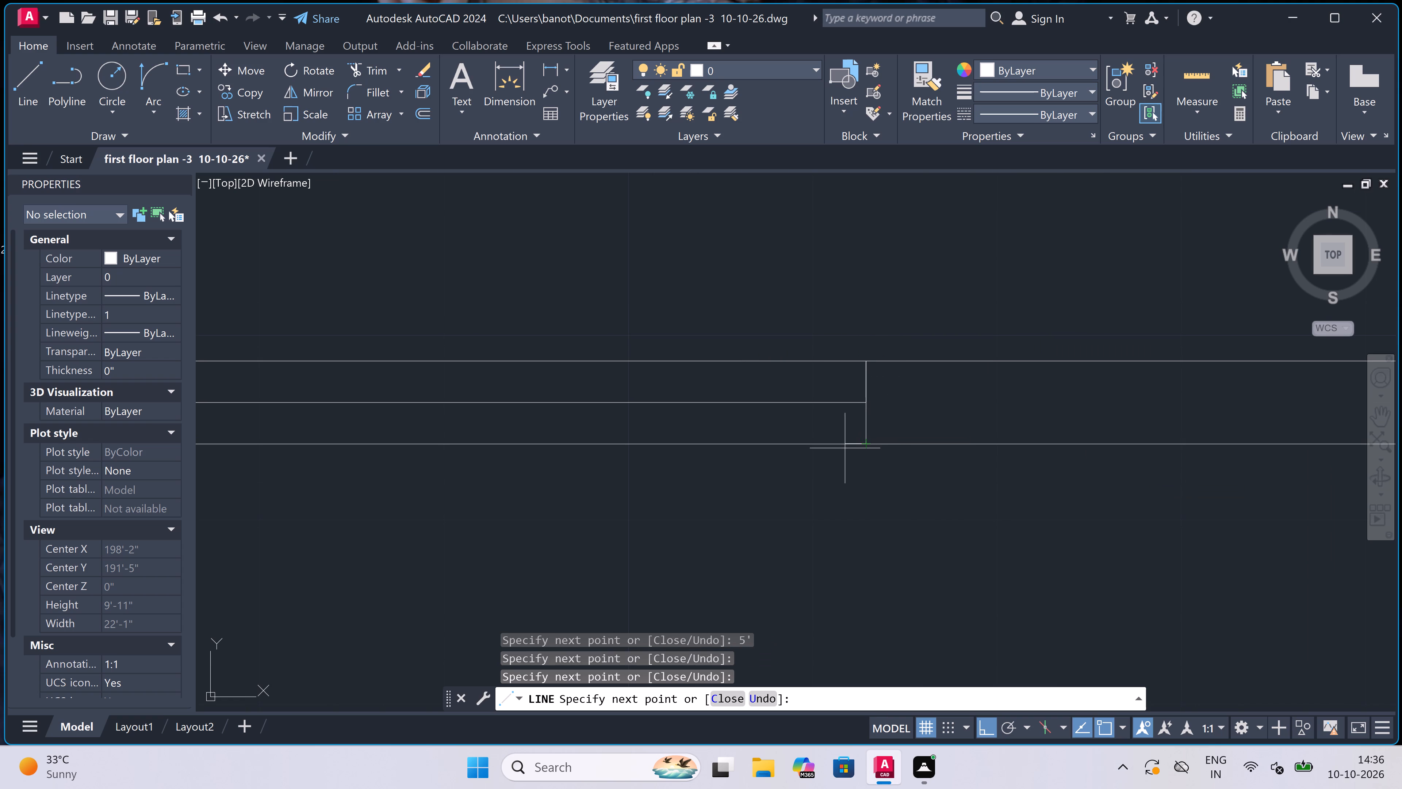
{"action": "key", "text": "Escape"}
{"action": "scroll", "coordinate": [583, 364], "scroll_direction": "down", "scroll_amount": 6}
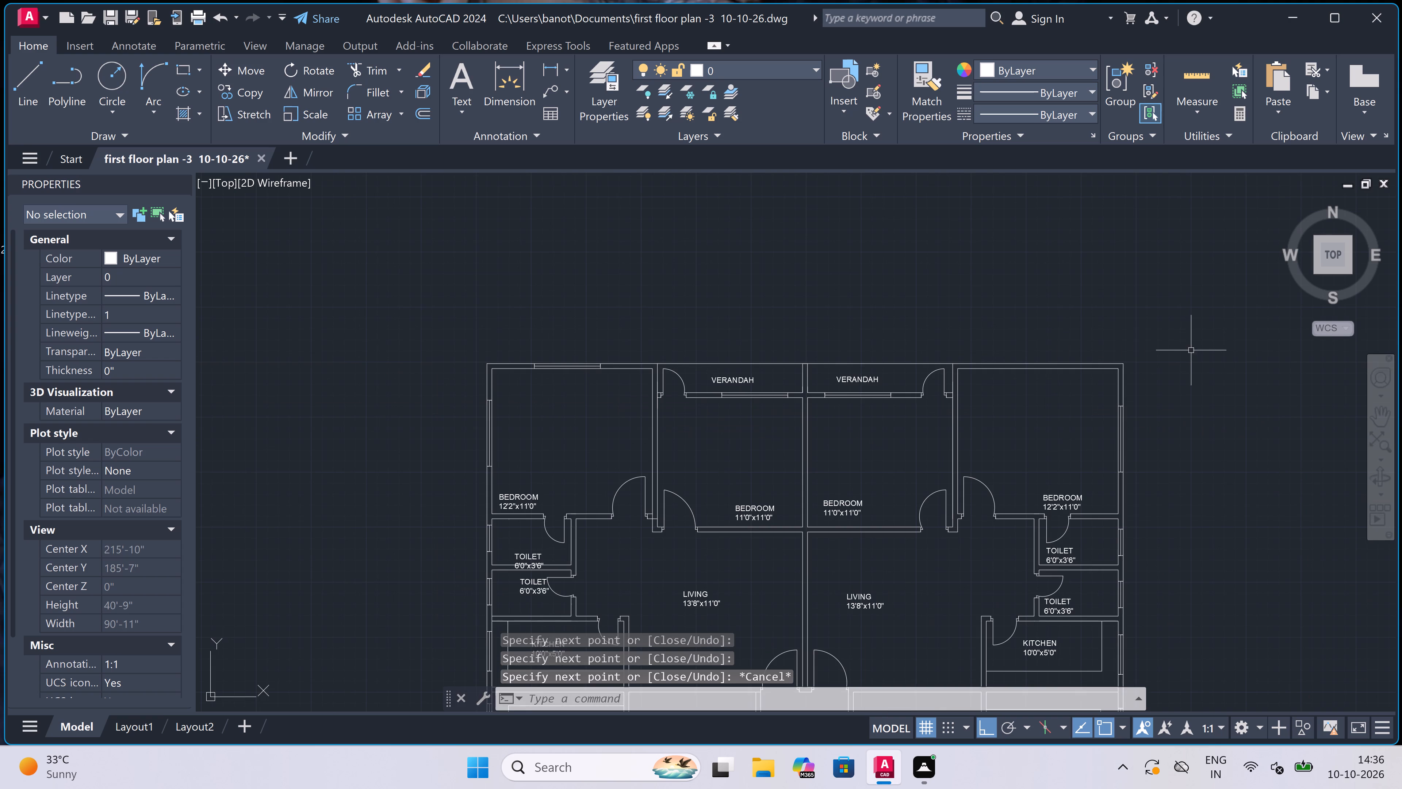
Draw a 5' window in the upper-right 12'2"x11'0" bedroom's top wall, with a centre line and end lines across the wall.
{"action": "scroll", "coordinate": [1225, 350], "scroll_direction": "up", "scroll_amount": 3}
{"action": "scroll", "coordinate": [460, 374], "scroll_direction": "down", "scroll_amount": 1}
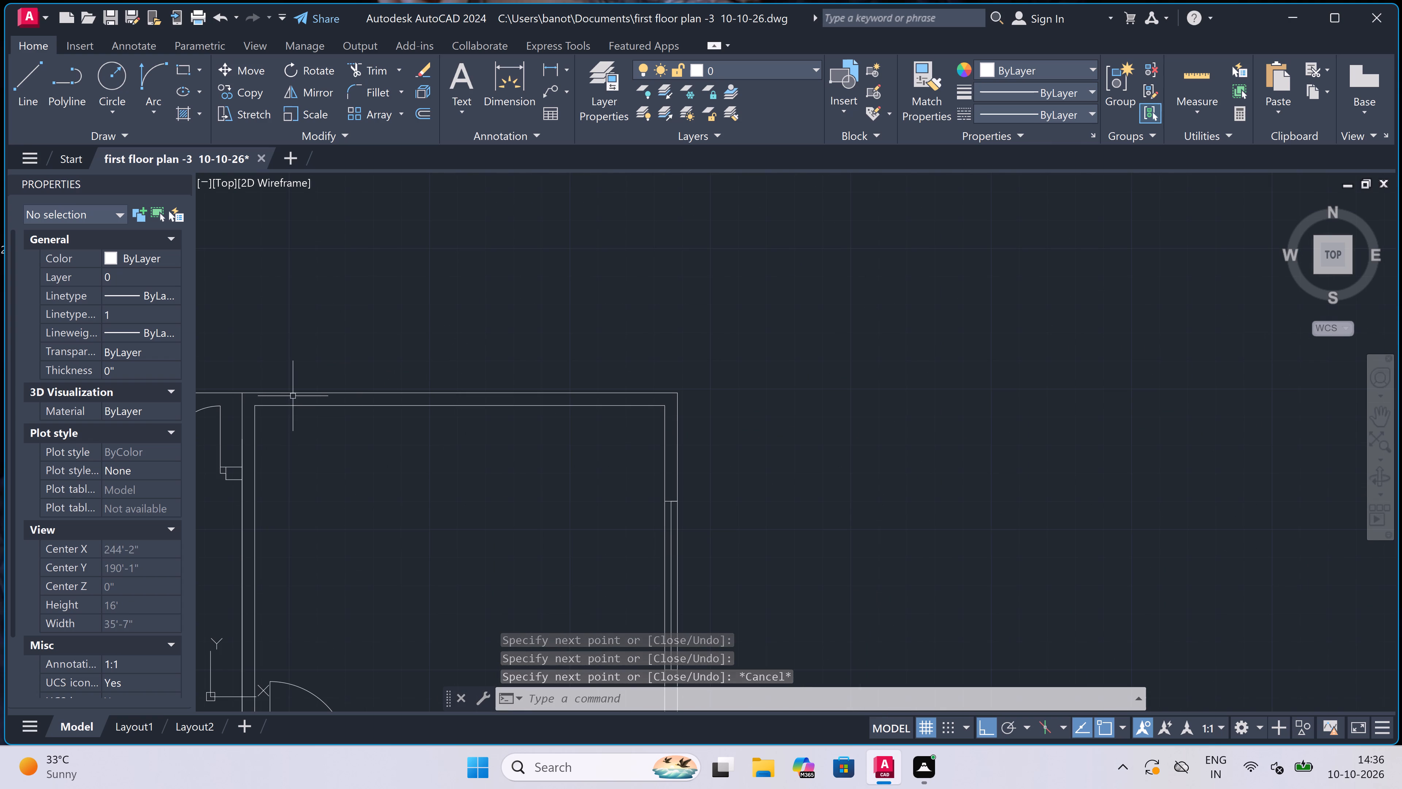
{"action": "scroll", "coordinate": [488, 392], "scroll_direction": "down", "scroll_amount": 2}
{"action": "scroll", "coordinate": [349, 393], "scroll_direction": "up", "scroll_amount": 2}
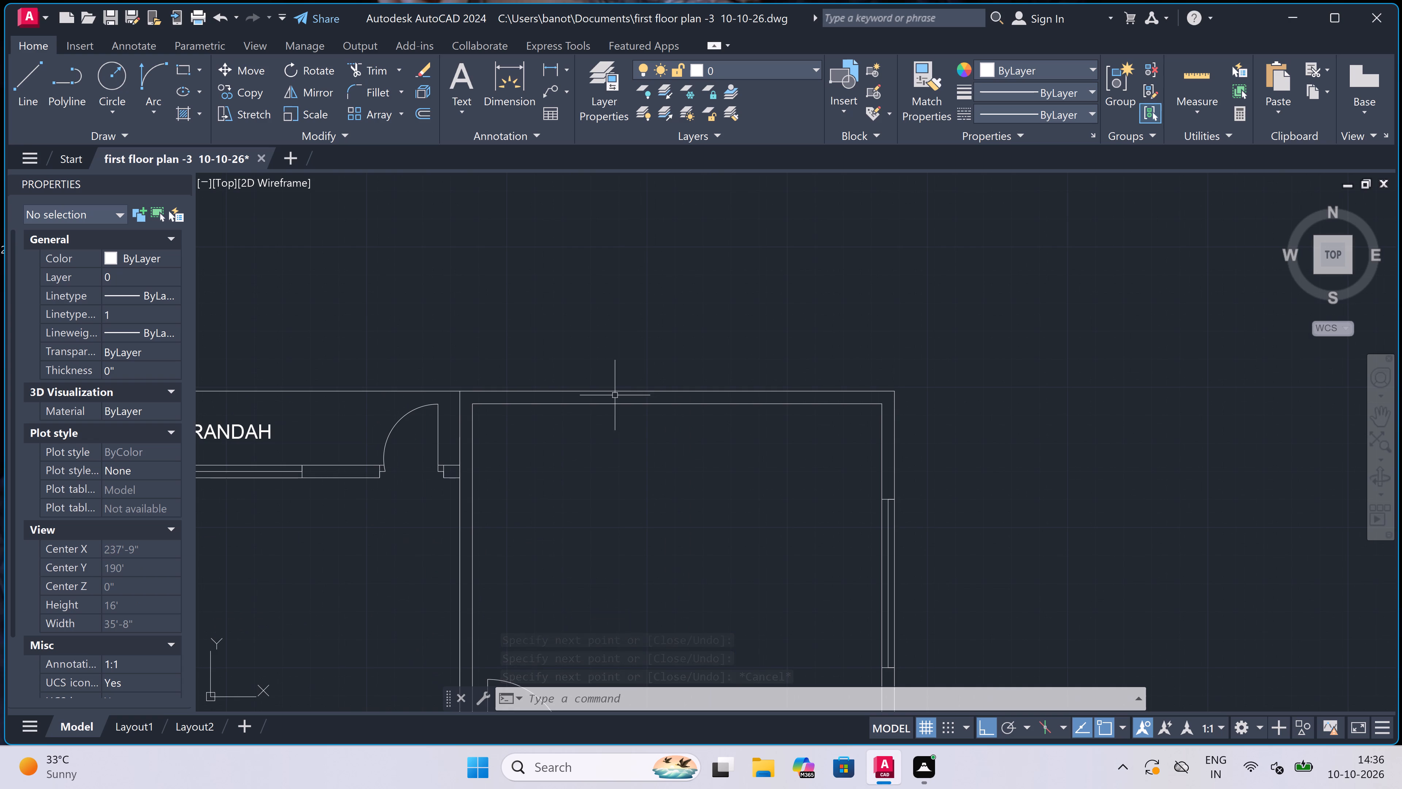
{"action": "scroll", "coordinate": [615, 395], "scroll_direction": "up", "scroll_amount": 1}
{"action": "key", "text": "space"}
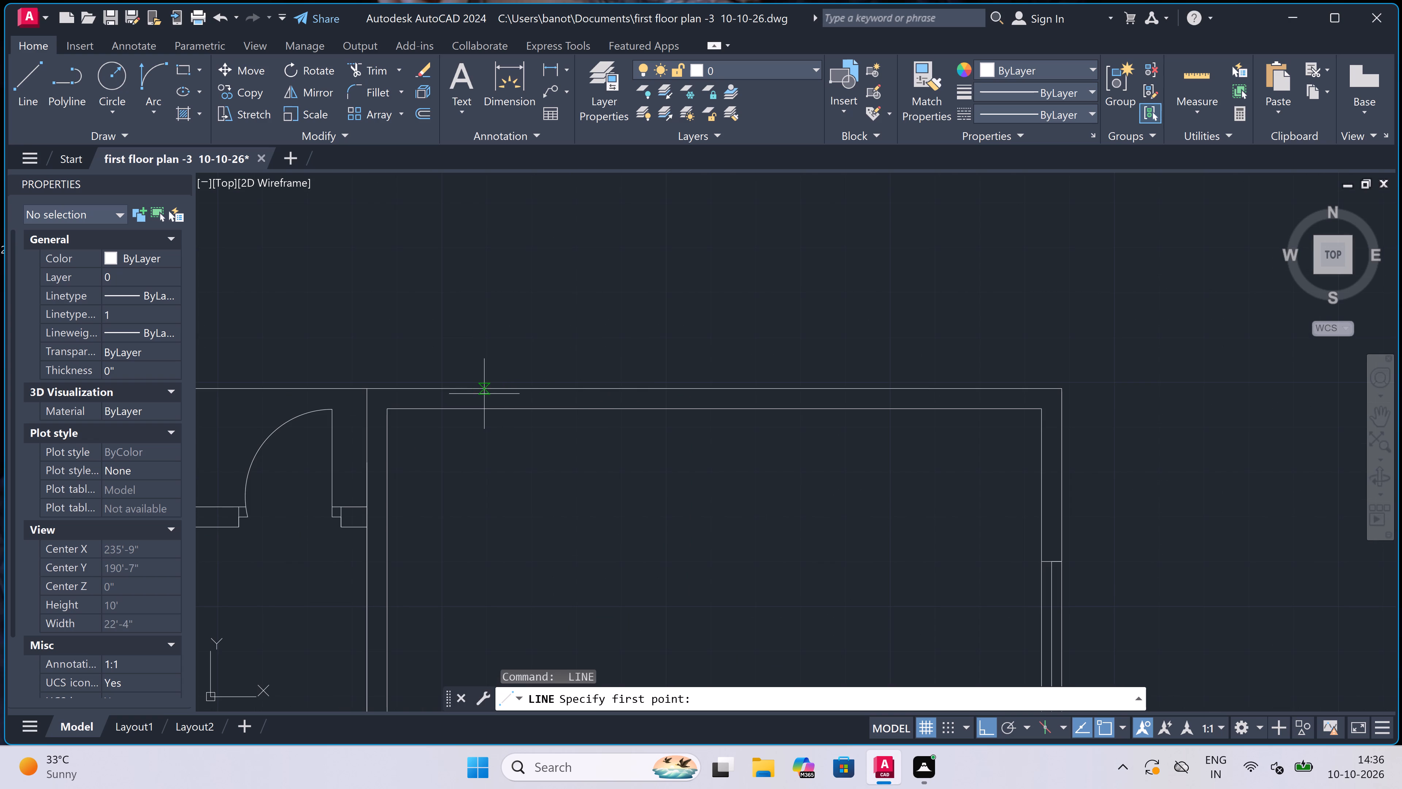
{"action": "left_click", "coordinate": [505, 390]}
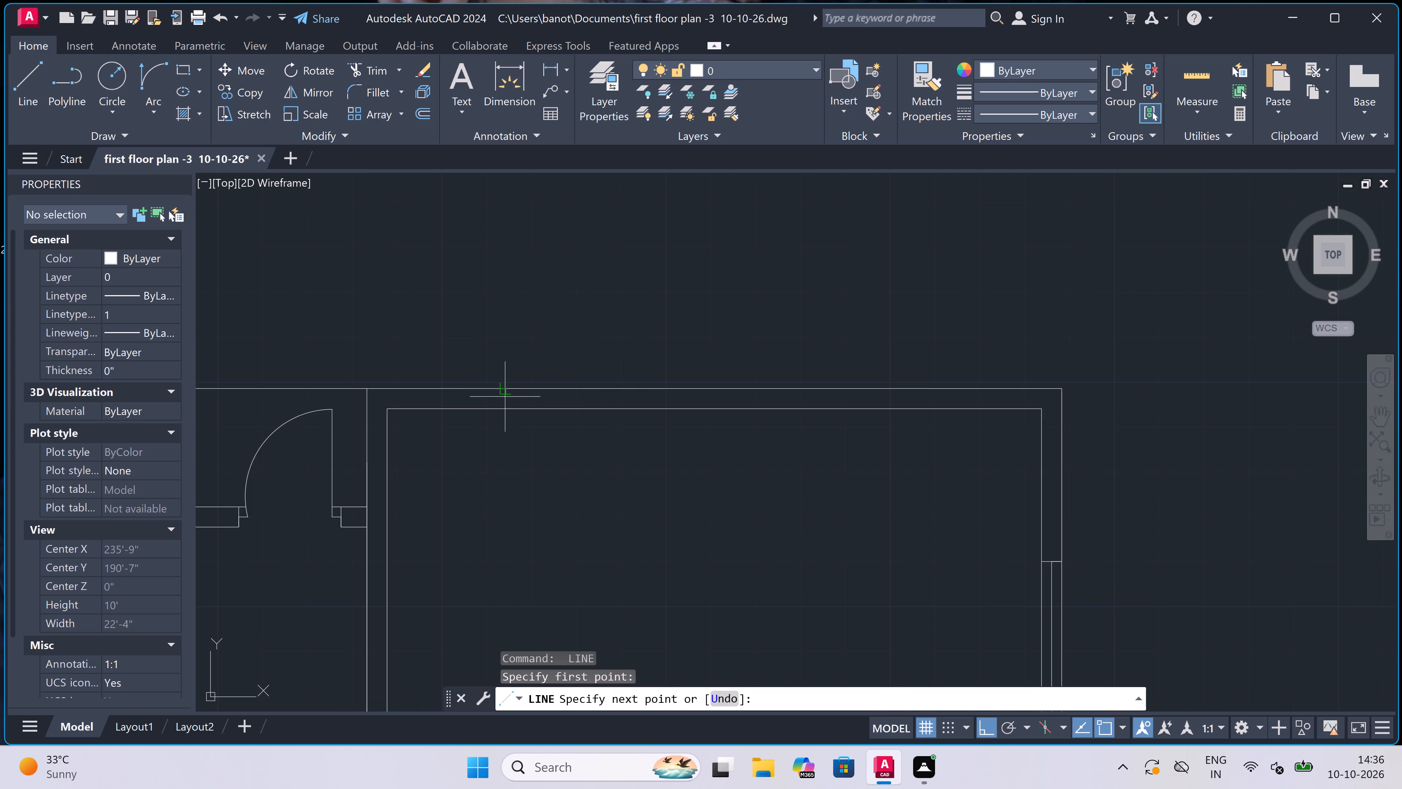
{"action": "left_click", "coordinate": [504, 412]}
{"action": "scroll", "coordinate": [504, 408], "scroll_direction": "up", "scroll_amount": 2}
{"action": "left_click", "coordinate": [505, 382]}
{"action": "scroll", "coordinate": [505, 382], "scroll_direction": "down", "scroll_amount": 1}
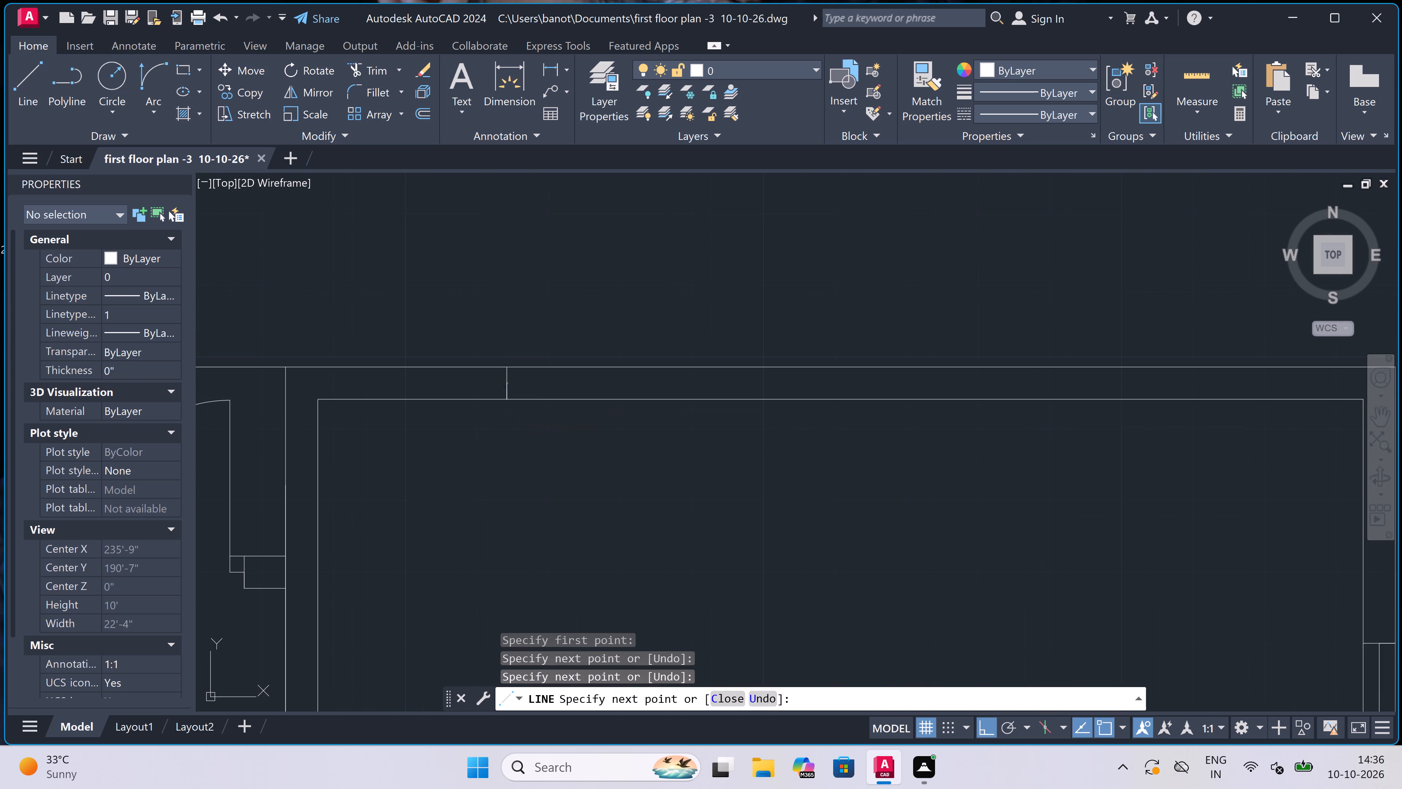
{"action": "type", "text": "5'"}
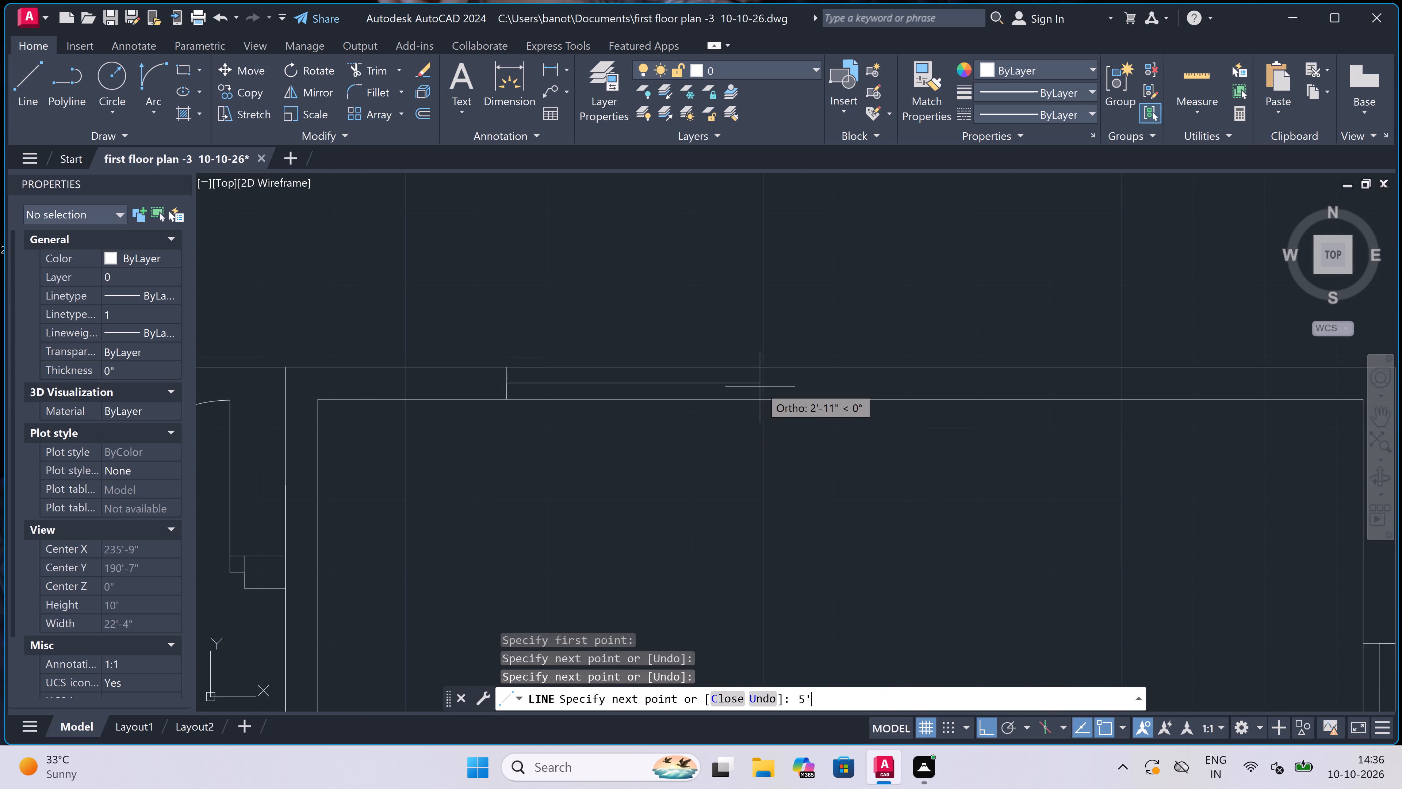
{"action": "key", "text": "space"}
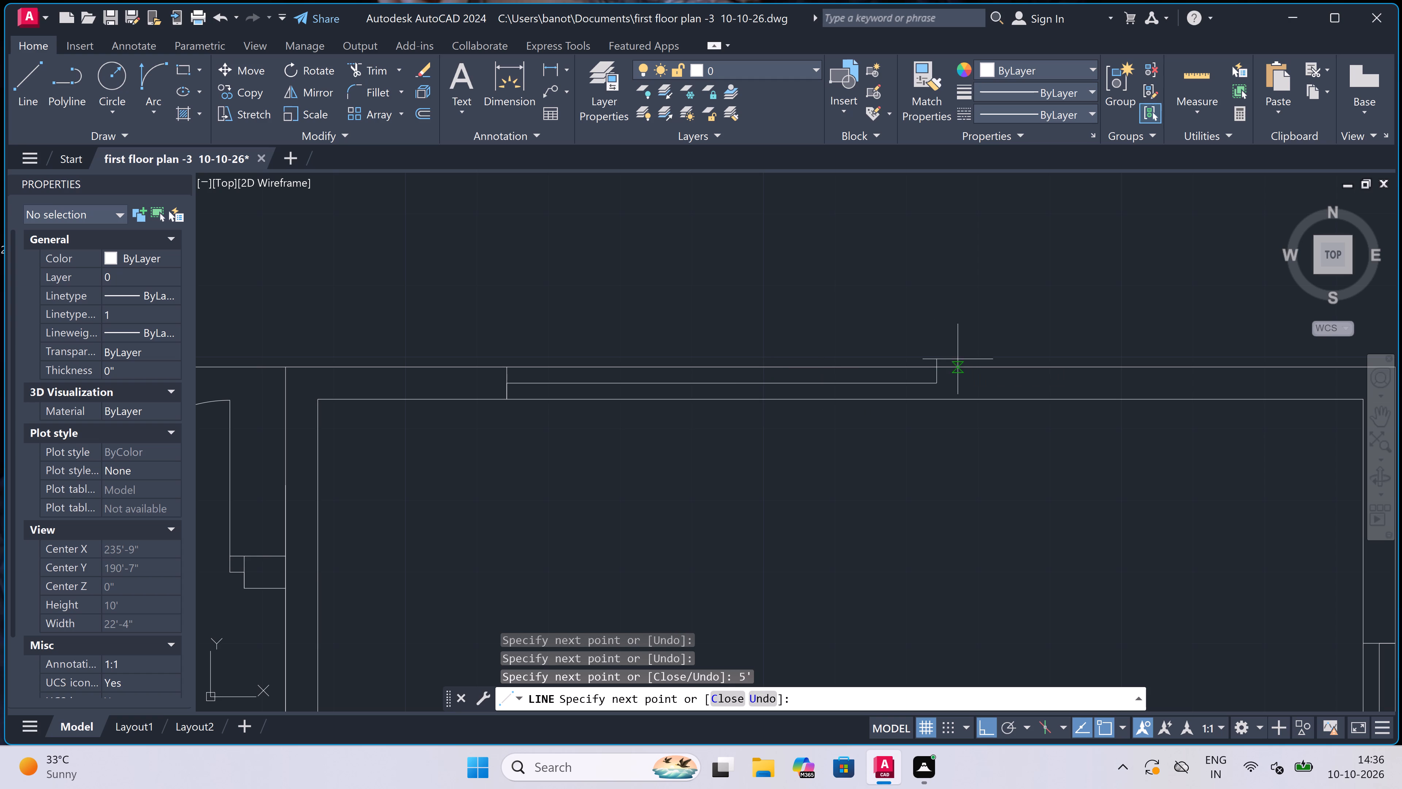
{"action": "double_click", "coordinate": [936, 364]}
{"action": "scroll", "coordinate": [936, 364], "scroll_direction": "up", "scroll_amount": 2}
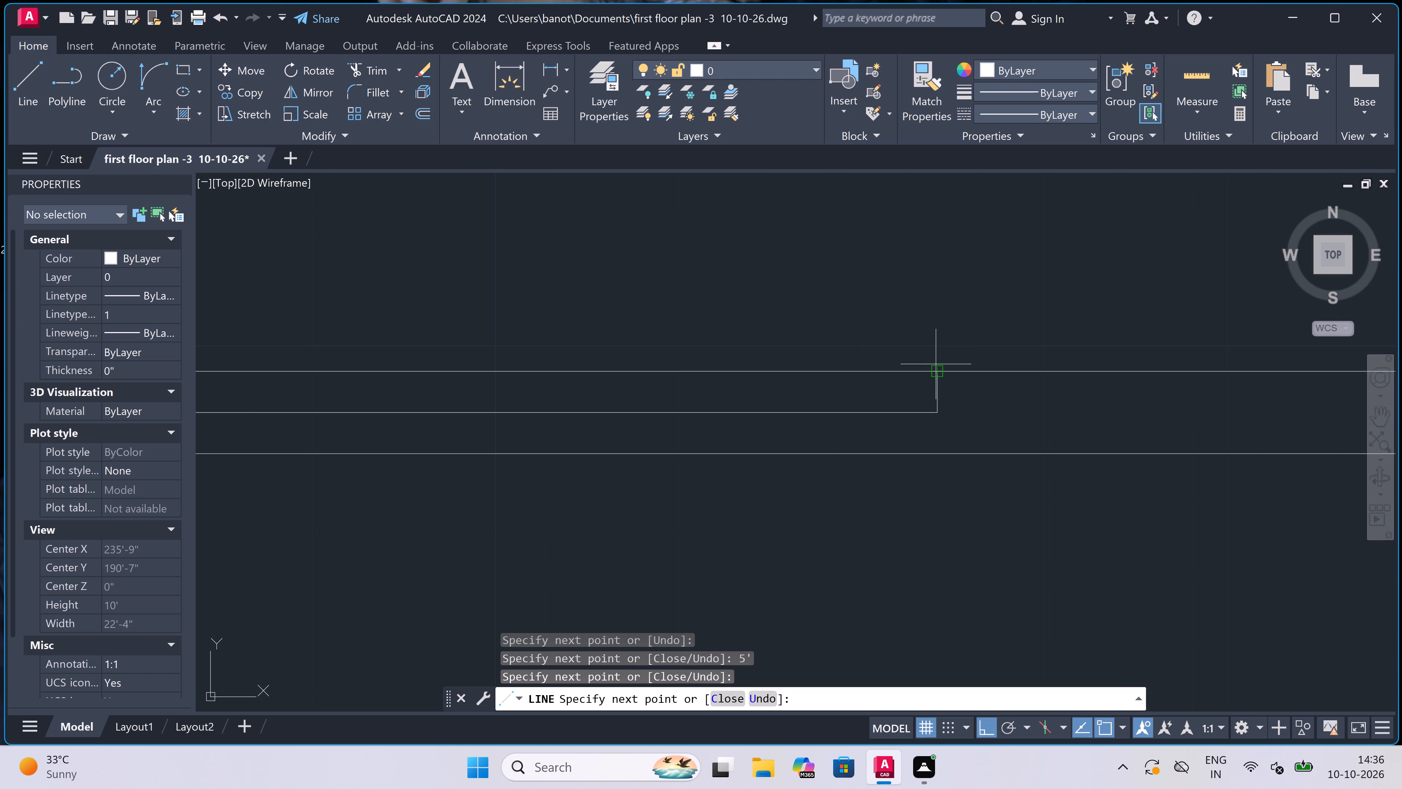
{"action": "double_click", "coordinate": [940, 451]}
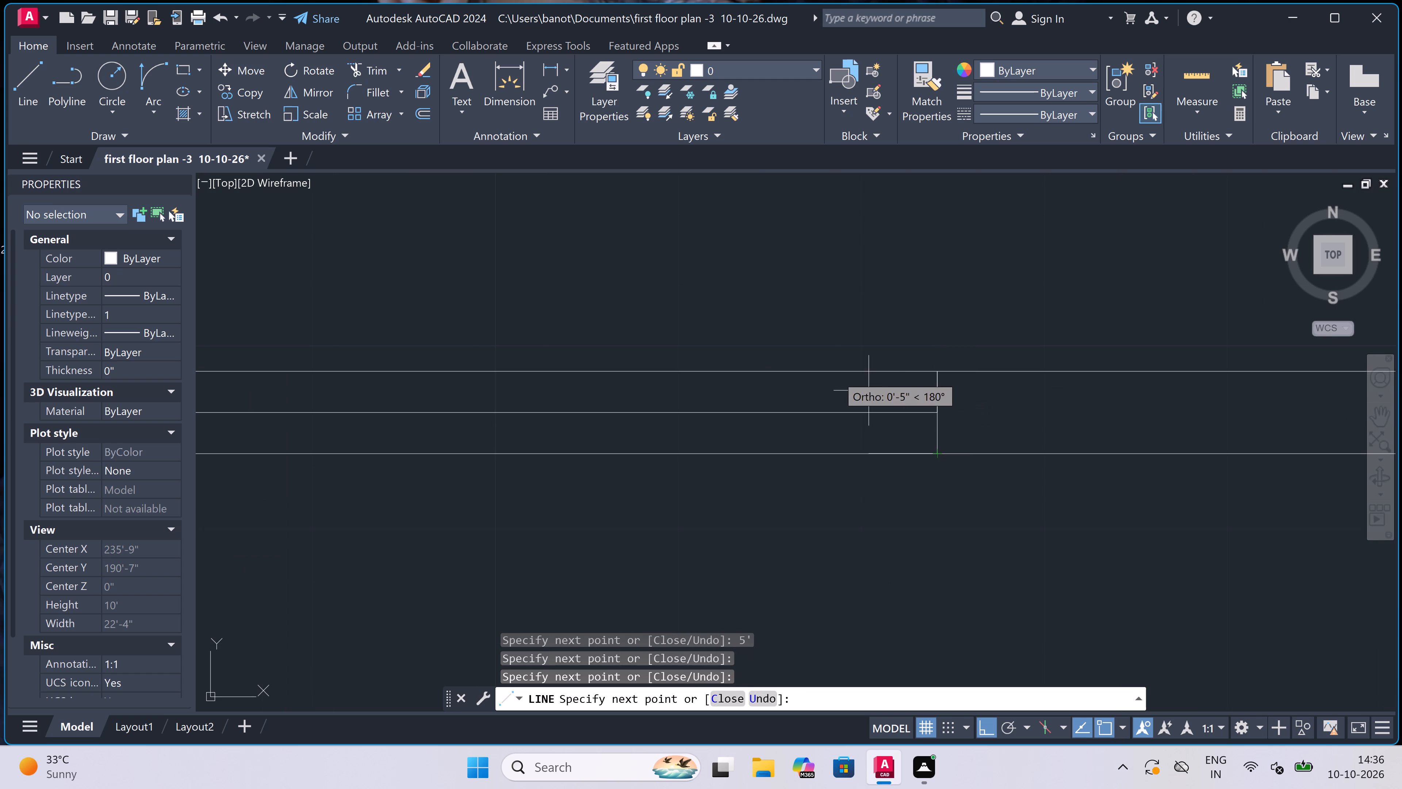
{"action": "key", "text": "Escape"}
With Ortho off, move the TOILET label below the upper-left 12'2"x11'0" bedroom right and slightly up, inside its room below the door swing.
{"action": "scroll", "coordinate": [827, 360], "scroll_direction": "down", "scroll_amount": 7}
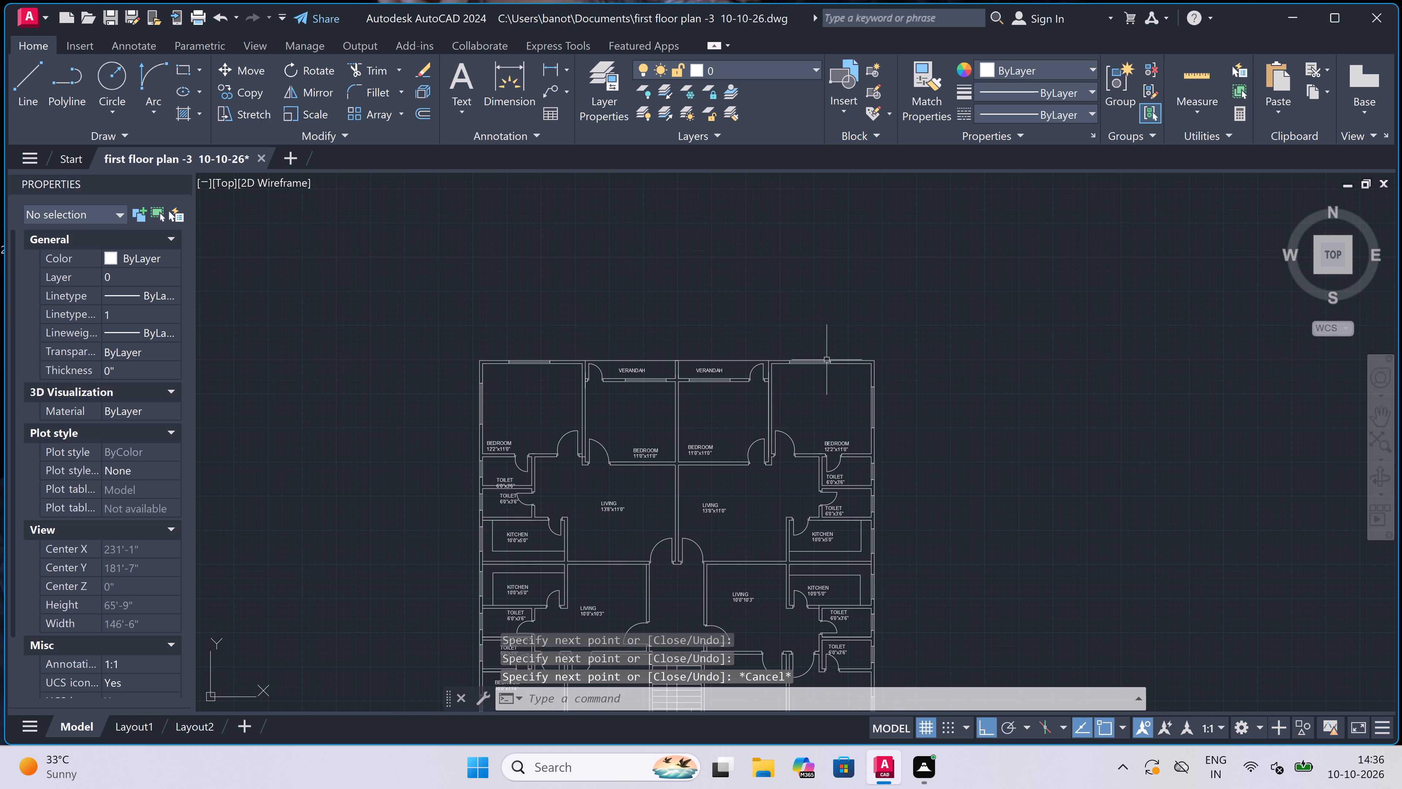
{"action": "scroll", "coordinate": [827, 360], "scroll_direction": "down", "scroll_amount": 2}
{"action": "scroll", "coordinate": [663, 395], "scroll_direction": "up", "scroll_amount": 4}
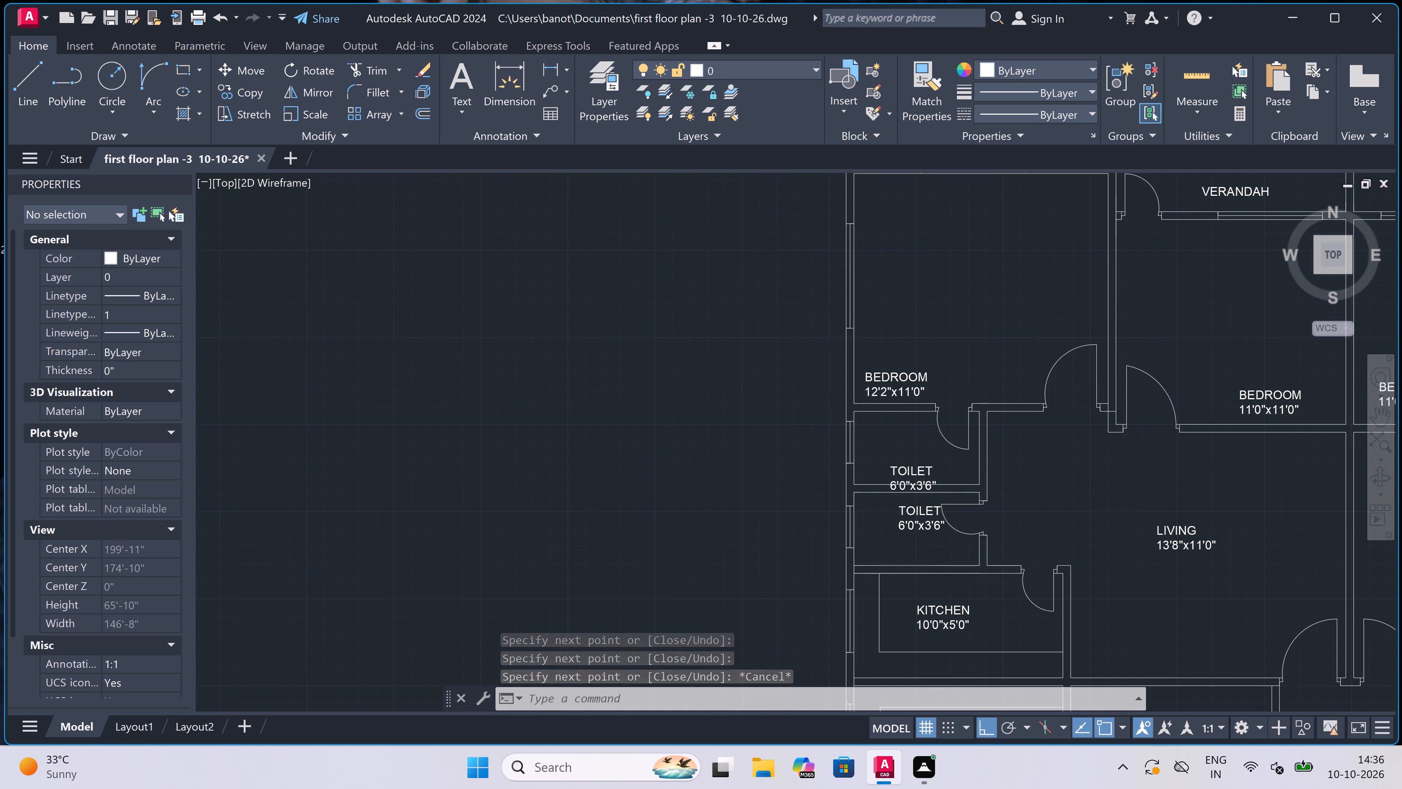
{"action": "scroll", "coordinate": [955, 450], "scroll_direction": "up", "scroll_amount": 2}
{"action": "left_click", "coordinate": [848, 502]}
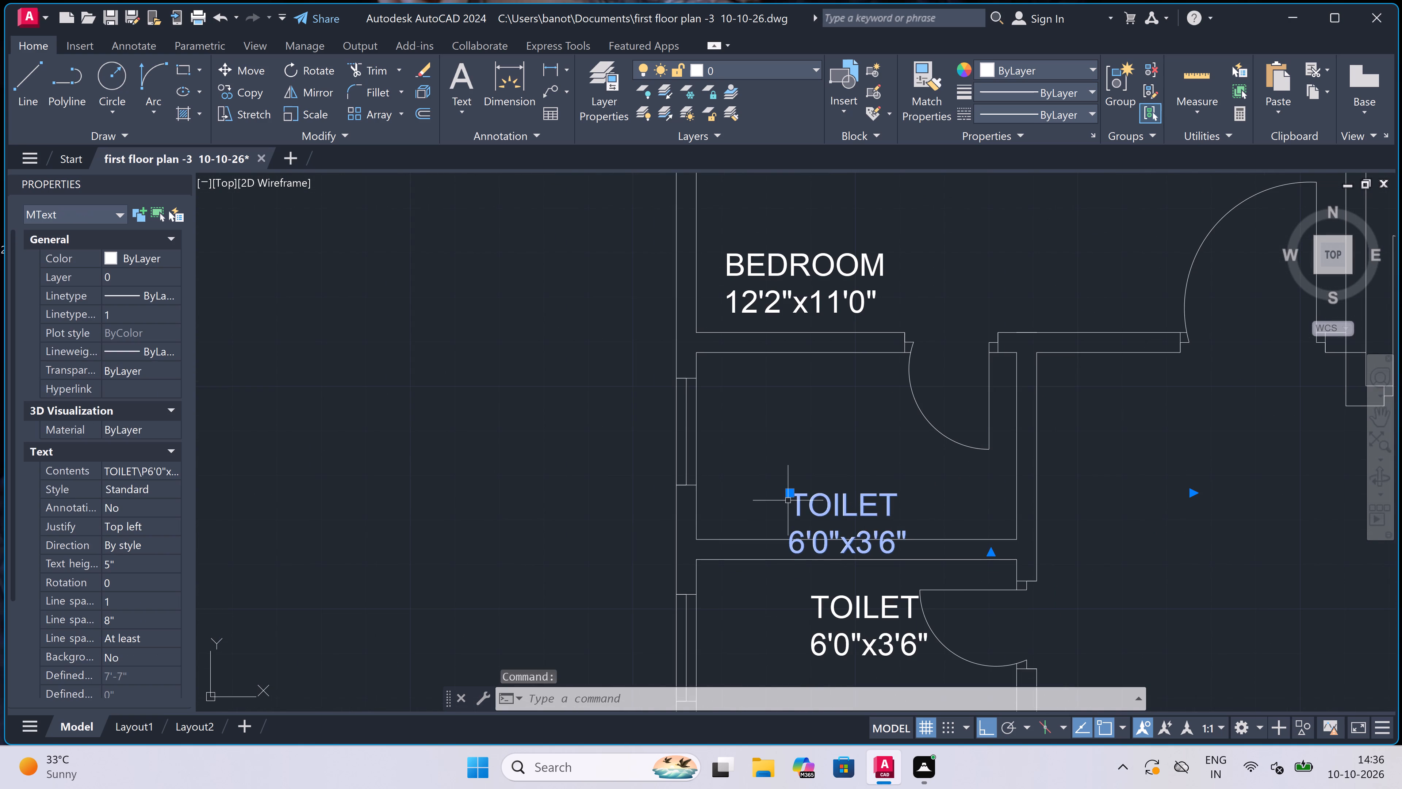
{"action": "left_click", "coordinate": [787, 494]}
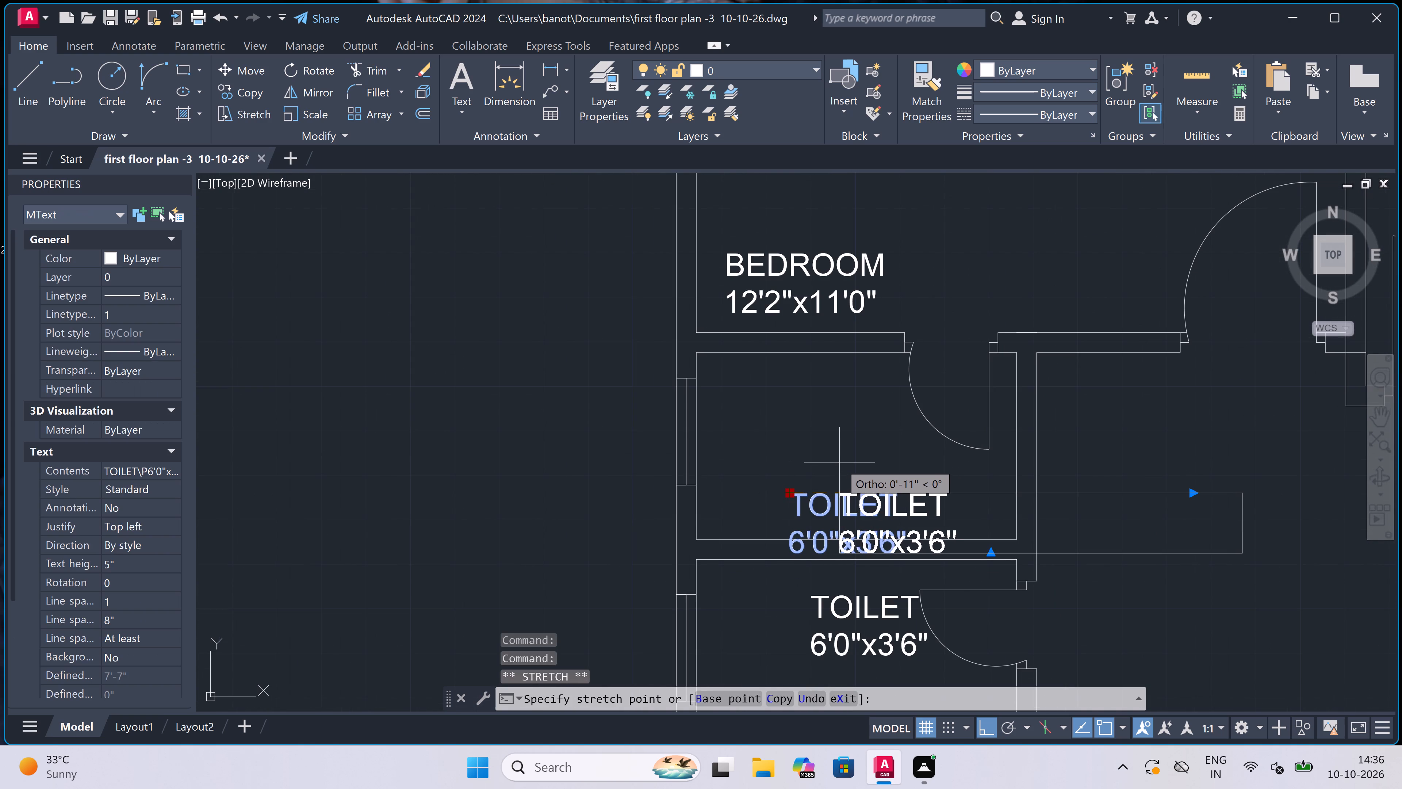
{"action": "key", "text": "F8"}
{"action": "scroll", "coordinate": [867, 456], "scroll_direction": "up", "scroll_amount": 3}
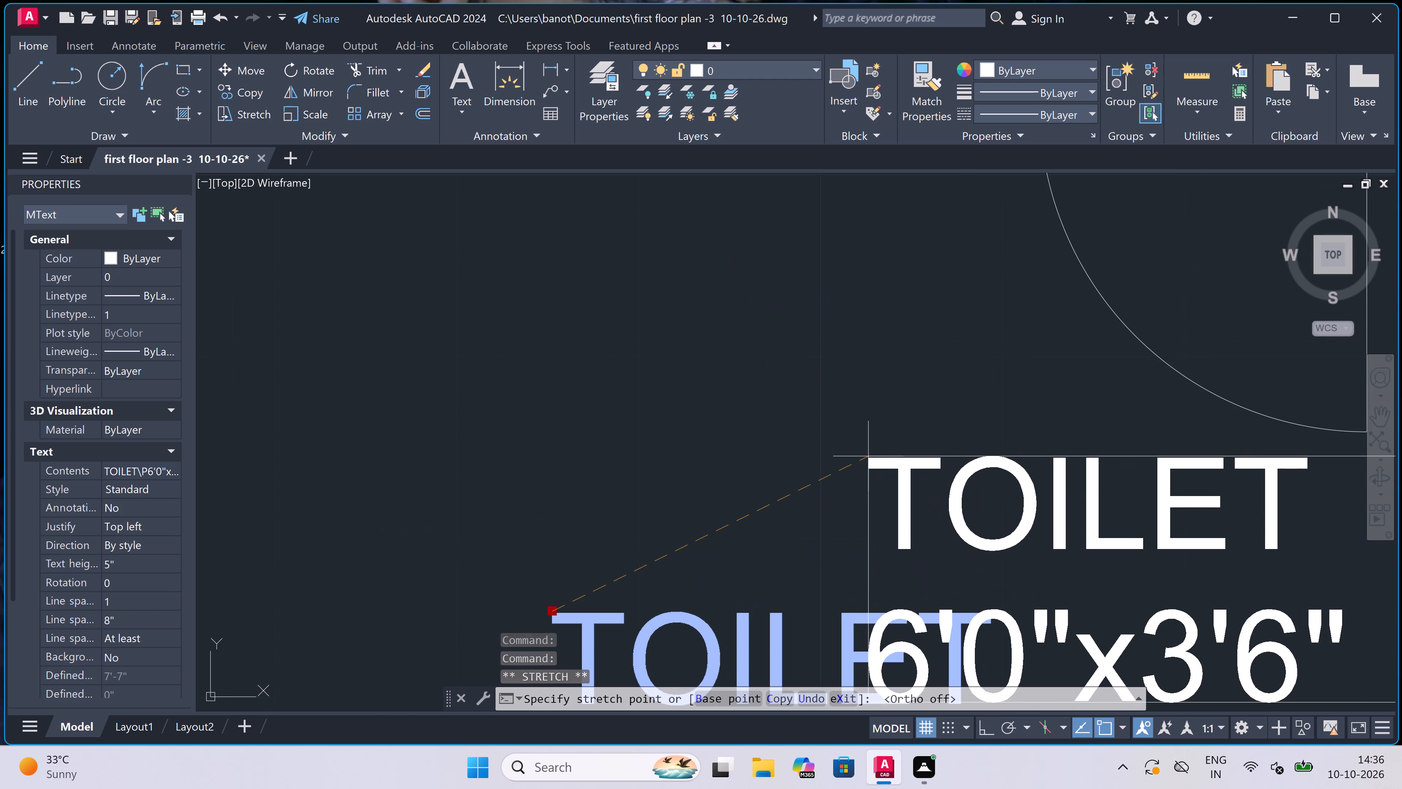
{"action": "scroll", "coordinate": [864, 456], "scroll_direction": "down", "scroll_amount": 1}
{"action": "left_click", "coordinate": [872, 484]}
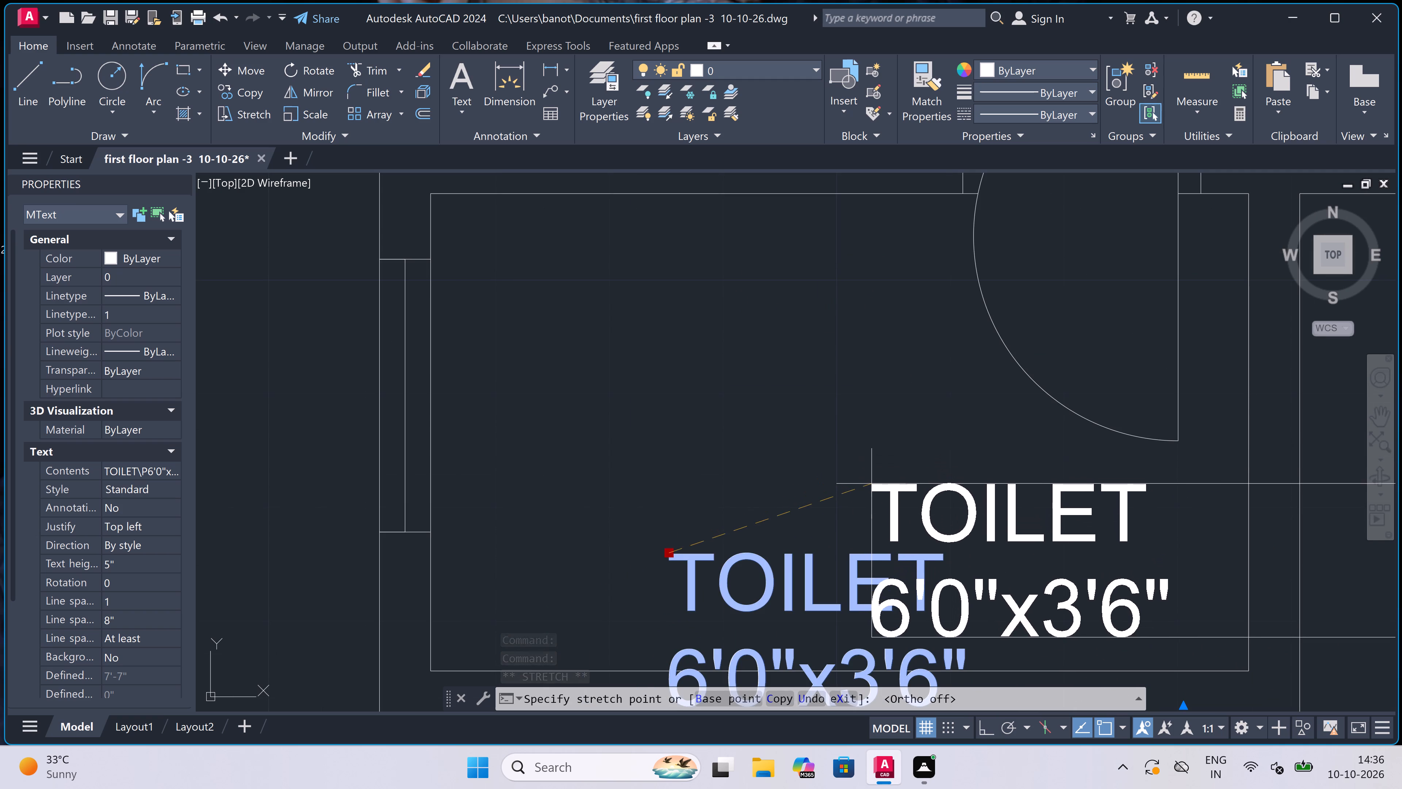
{"action": "key", "text": "Escape"}
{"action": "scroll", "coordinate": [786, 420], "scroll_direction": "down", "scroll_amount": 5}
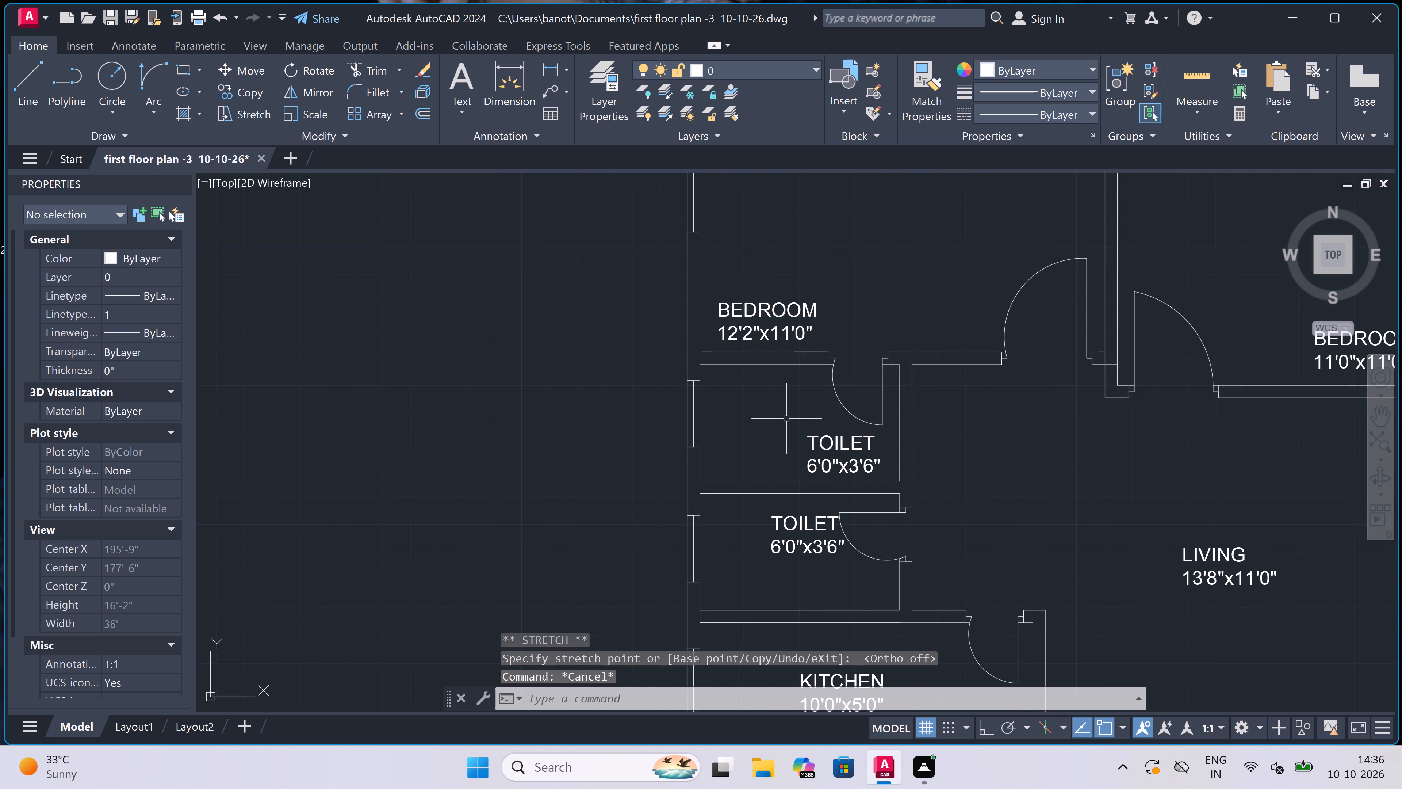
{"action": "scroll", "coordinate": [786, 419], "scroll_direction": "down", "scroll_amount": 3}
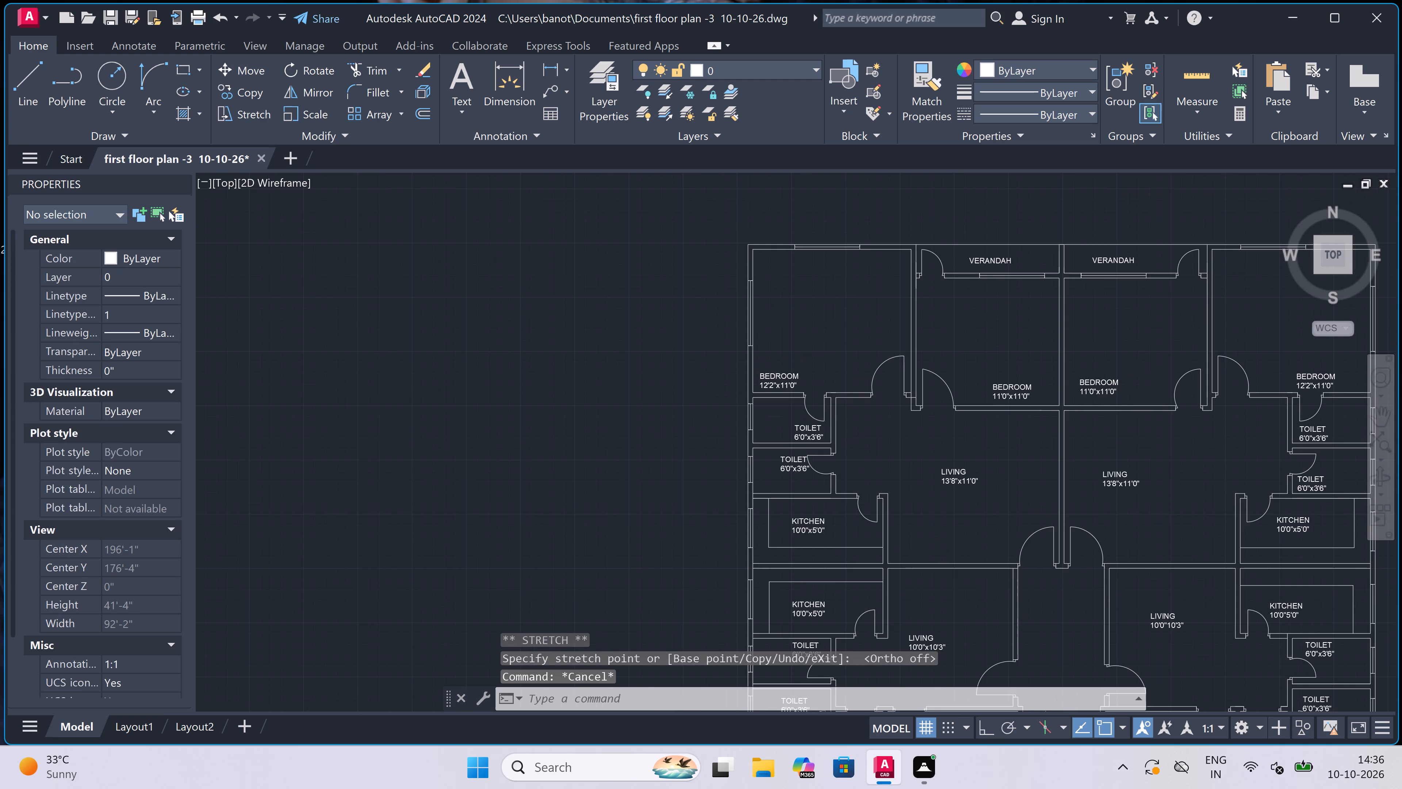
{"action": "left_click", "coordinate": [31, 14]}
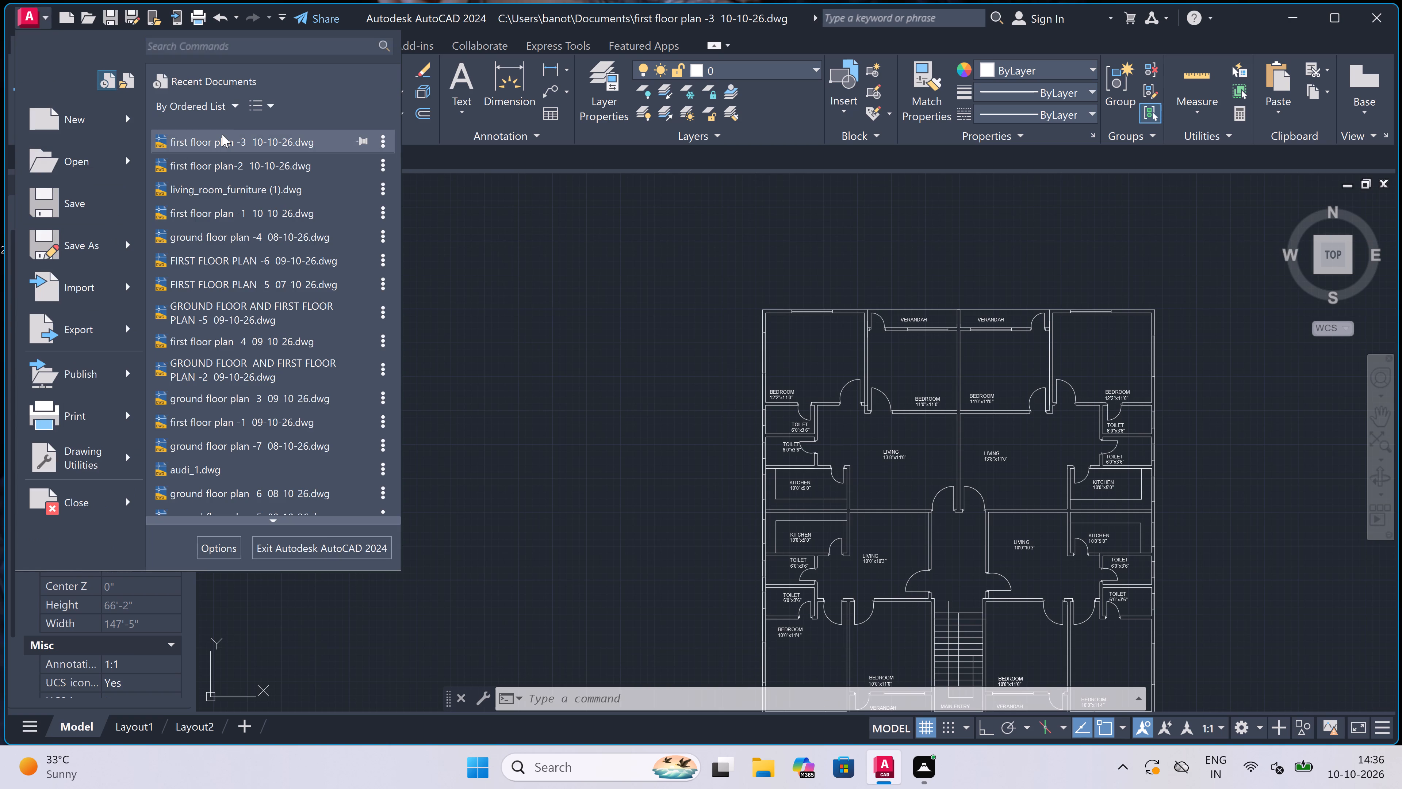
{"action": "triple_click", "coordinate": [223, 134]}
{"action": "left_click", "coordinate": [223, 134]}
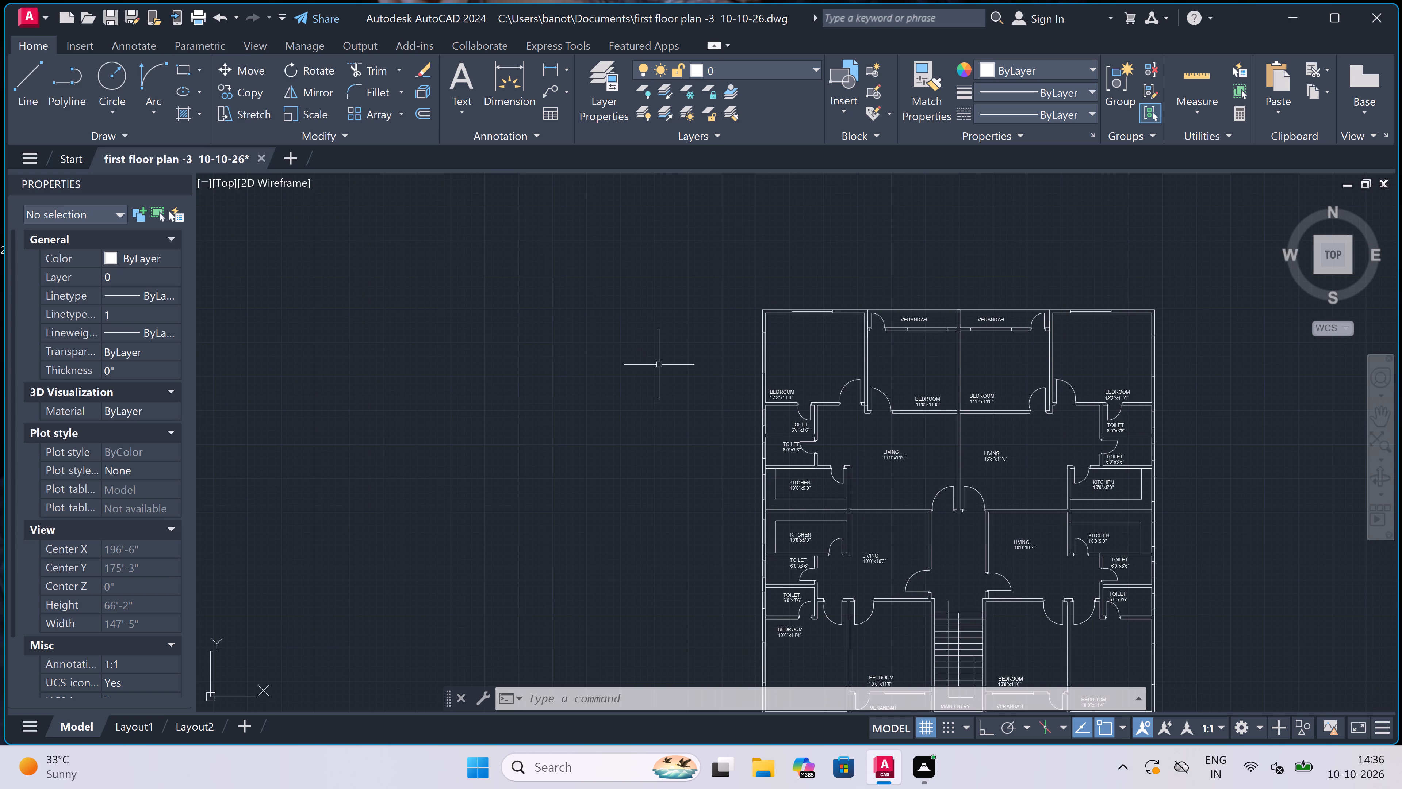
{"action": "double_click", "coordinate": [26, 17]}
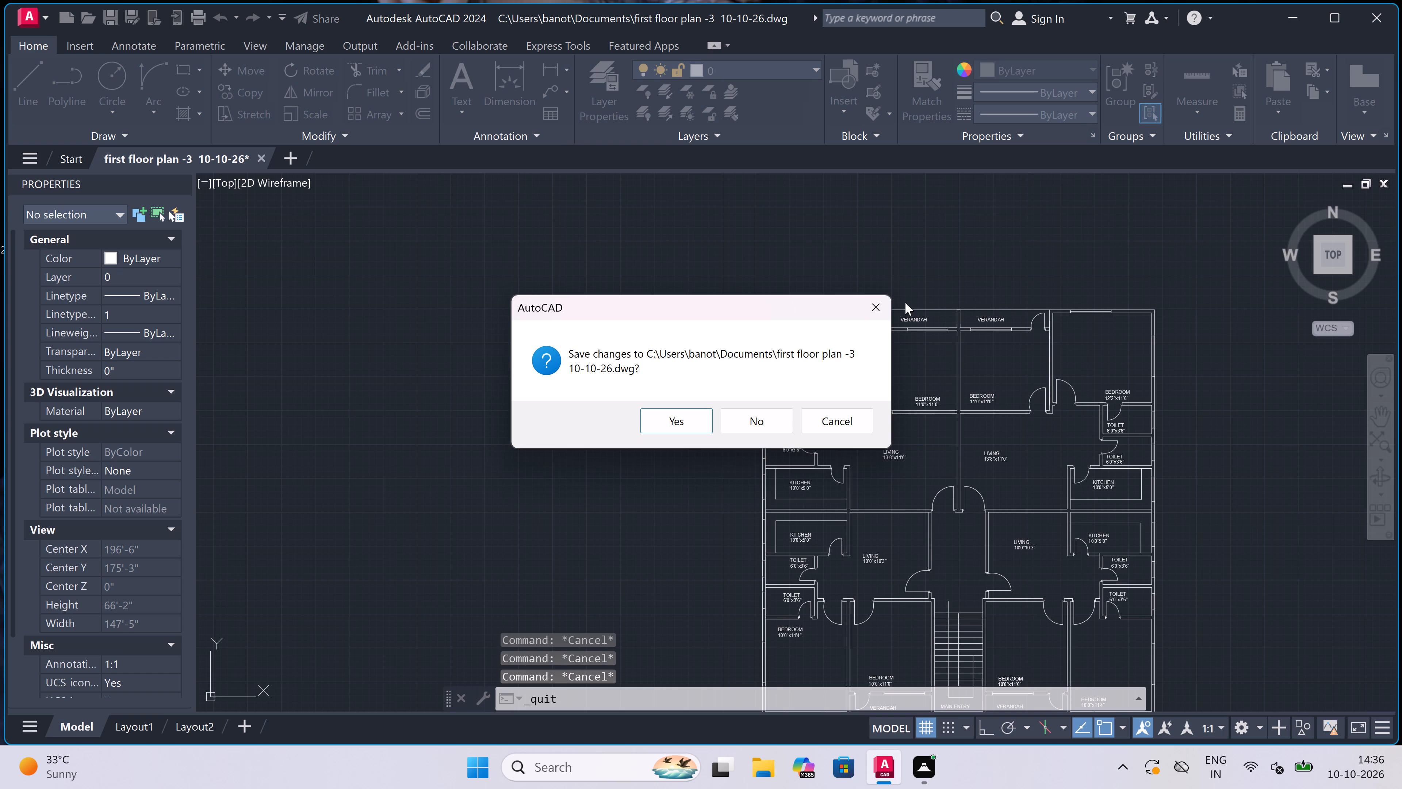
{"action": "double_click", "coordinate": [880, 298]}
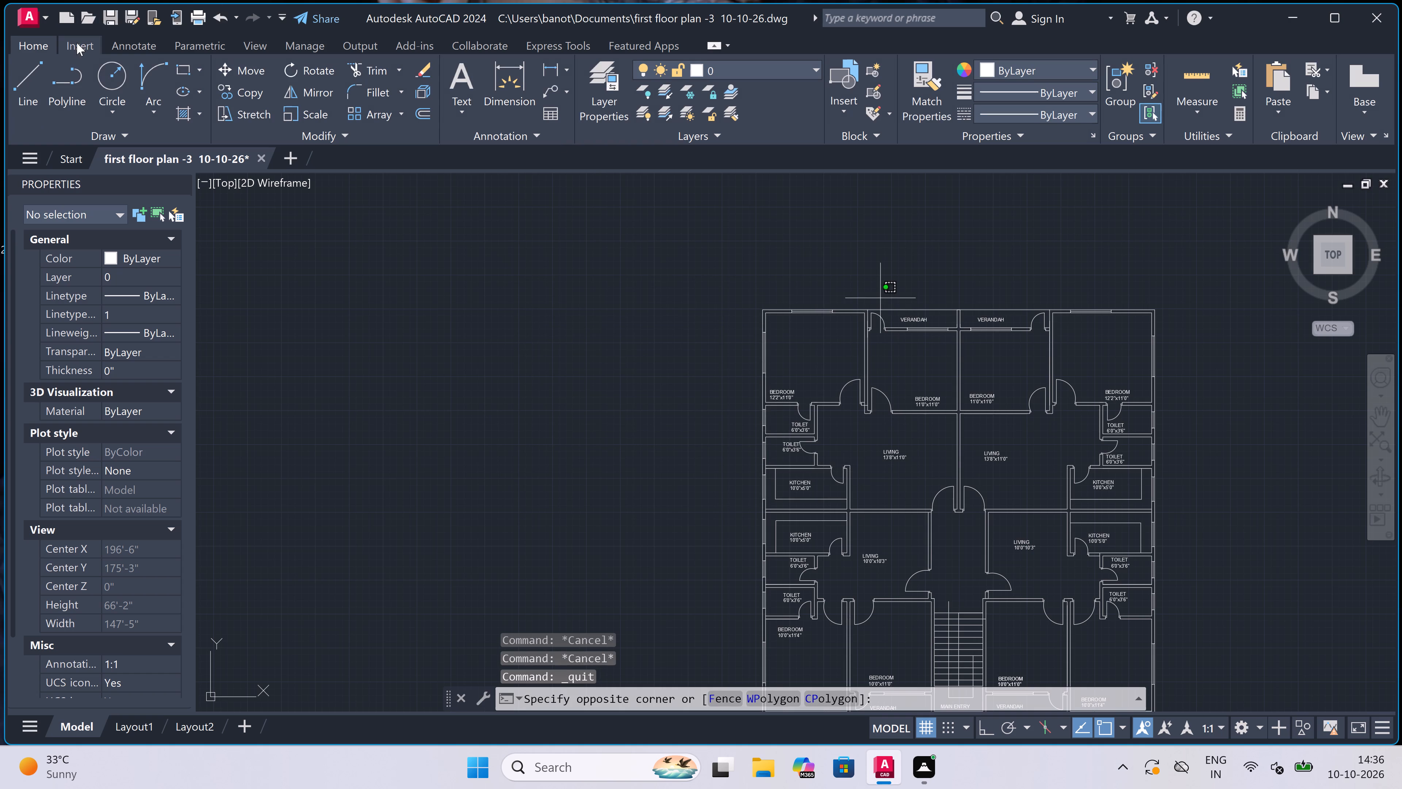
Open the recent drawing "first floor plan-2 10-10-26.dwg".
{"action": "left_click", "coordinate": [27, 9]}
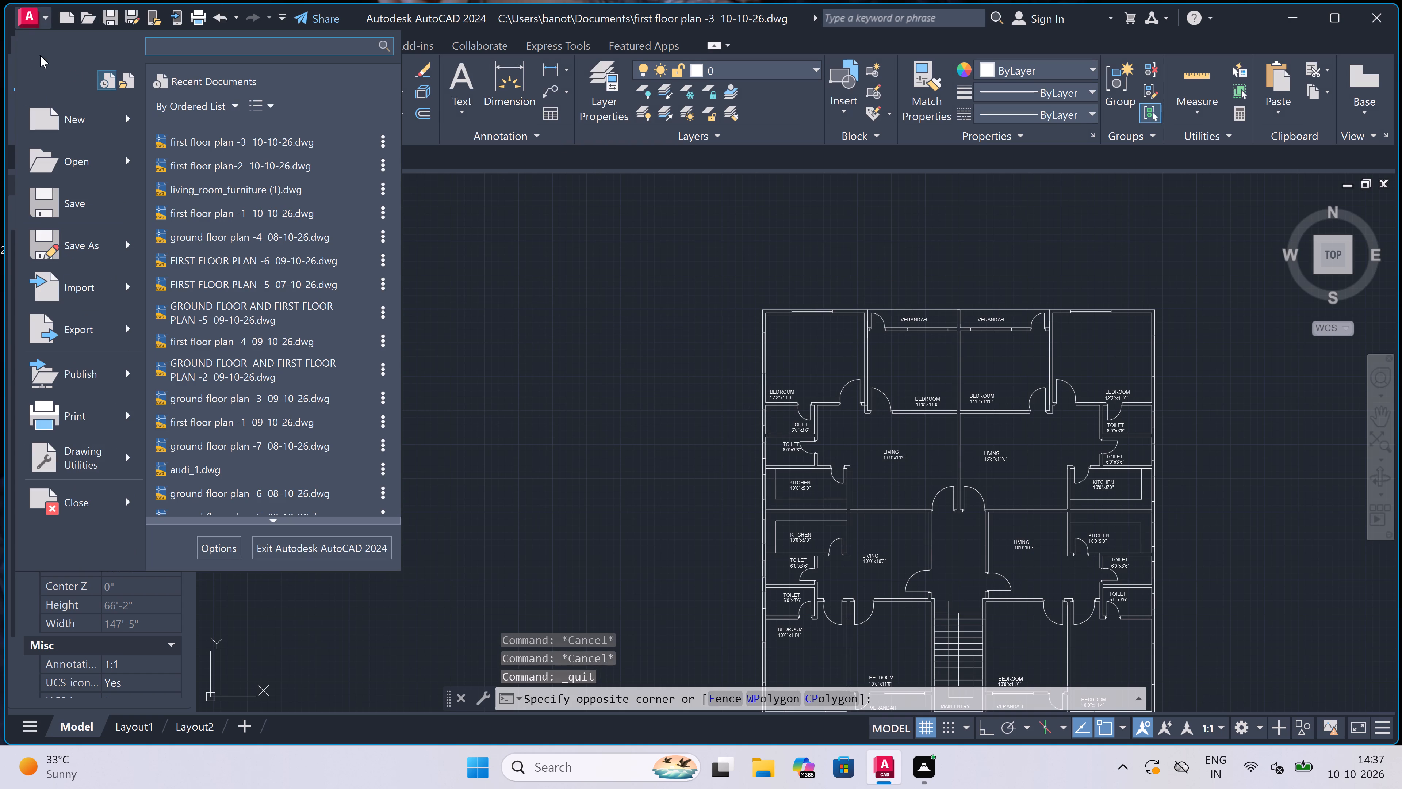
{"action": "triple_click", "coordinate": [258, 163]}
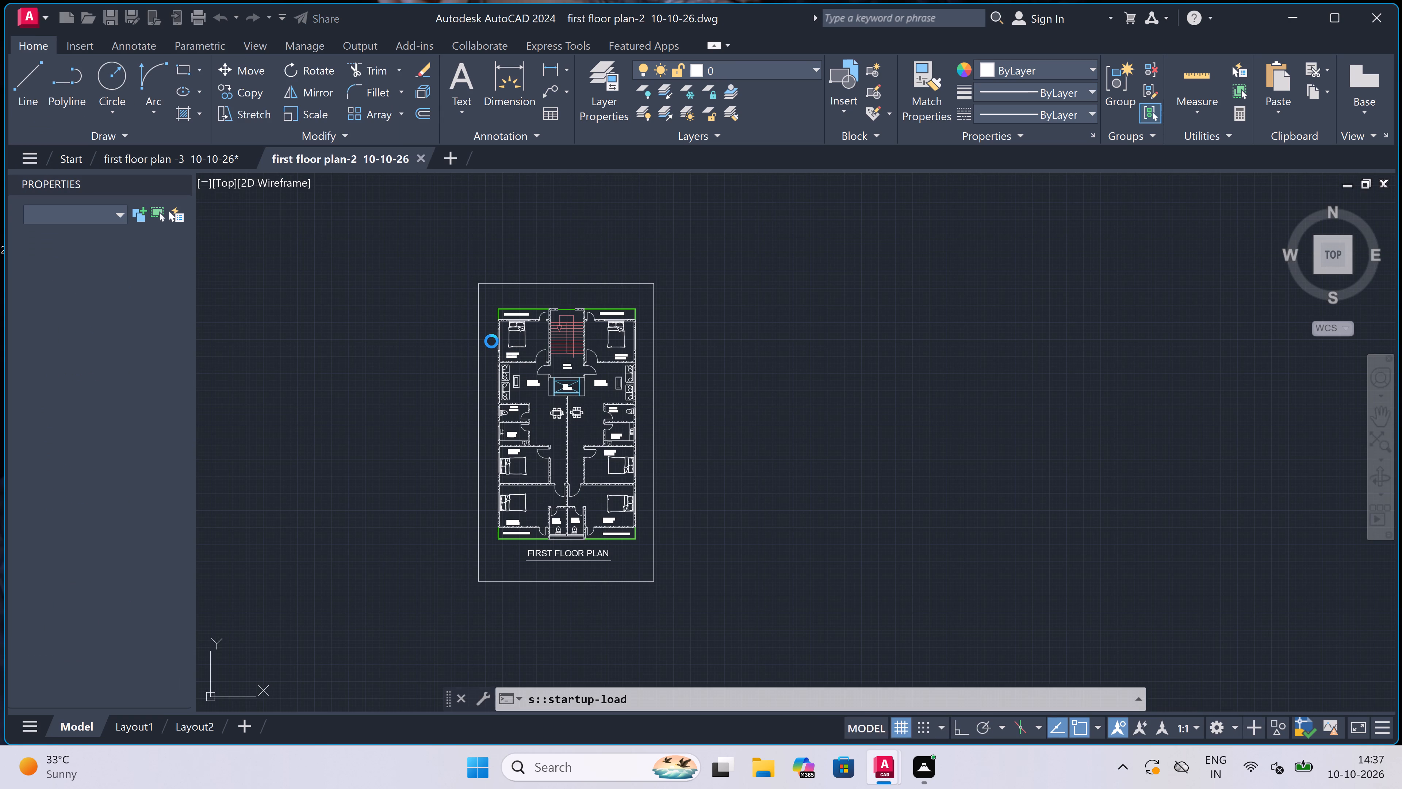
Select the whole double bed in the upper-left 12'0"x9'9" bedroom, just below the verandah.
{"action": "scroll", "coordinate": [472, 304], "scroll_direction": "up", "scroll_amount": 4}
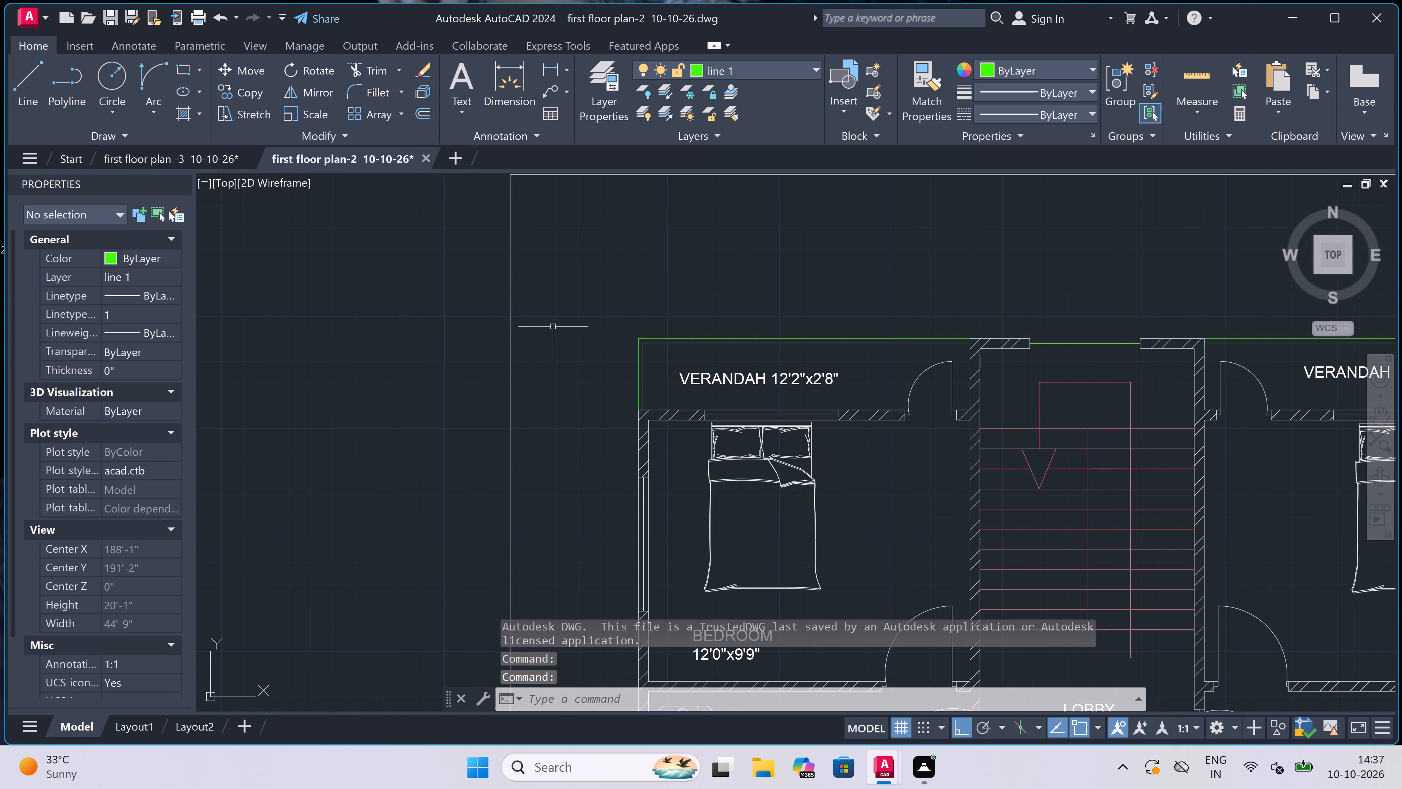
{"action": "scroll", "coordinate": [832, 420], "scroll_direction": "up", "scroll_amount": 4}
{"action": "scroll", "coordinate": [705, 435], "scroll_direction": "up", "scroll_amount": 2}
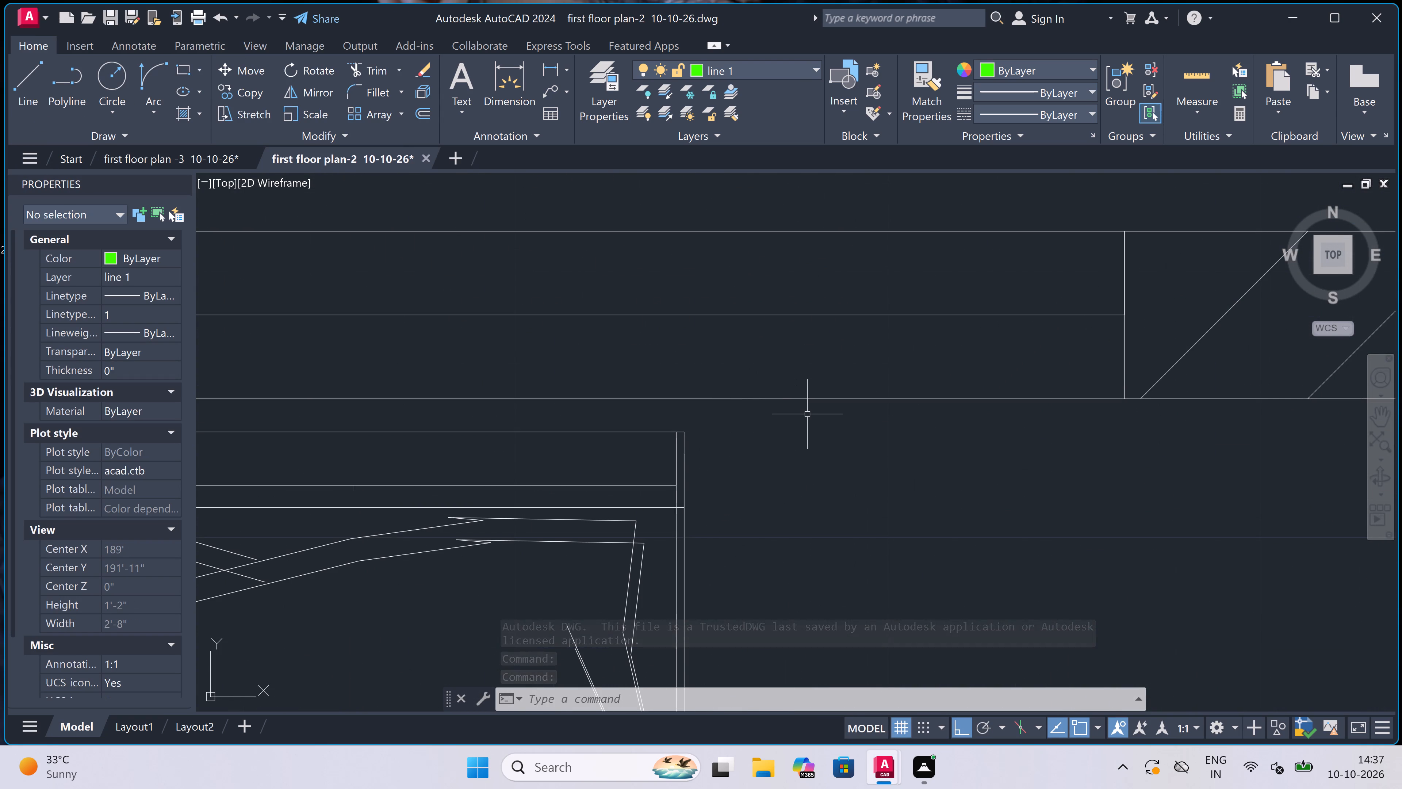
{"action": "scroll", "coordinate": [809, 406], "scroll_direction": "up", "scroll_amount": 3}
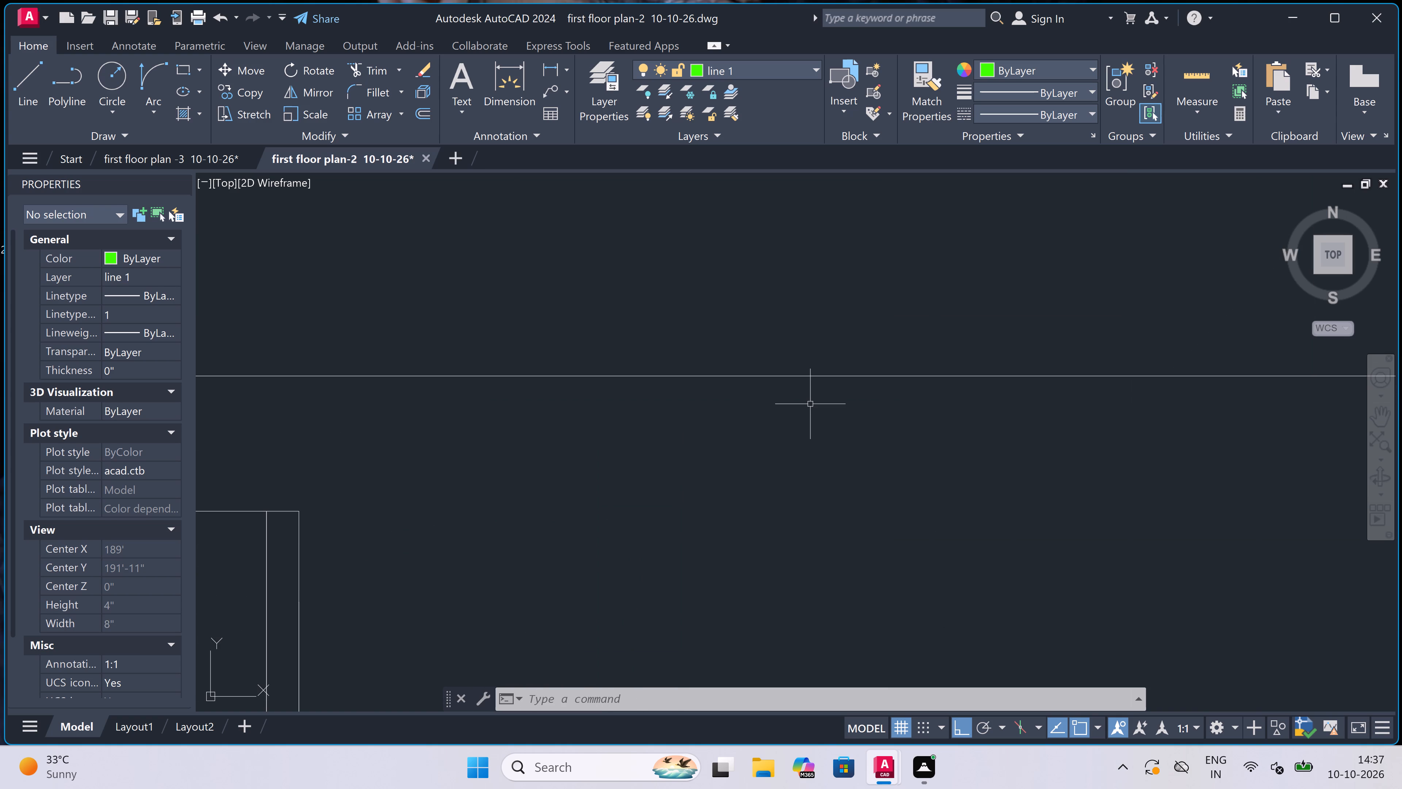
{"action": "double_click", "coordinate": [810, 403]}
{"action": "scroll", "coordinate": [710, 508], "scroll_direction": "down", "scroll_amount": 9}
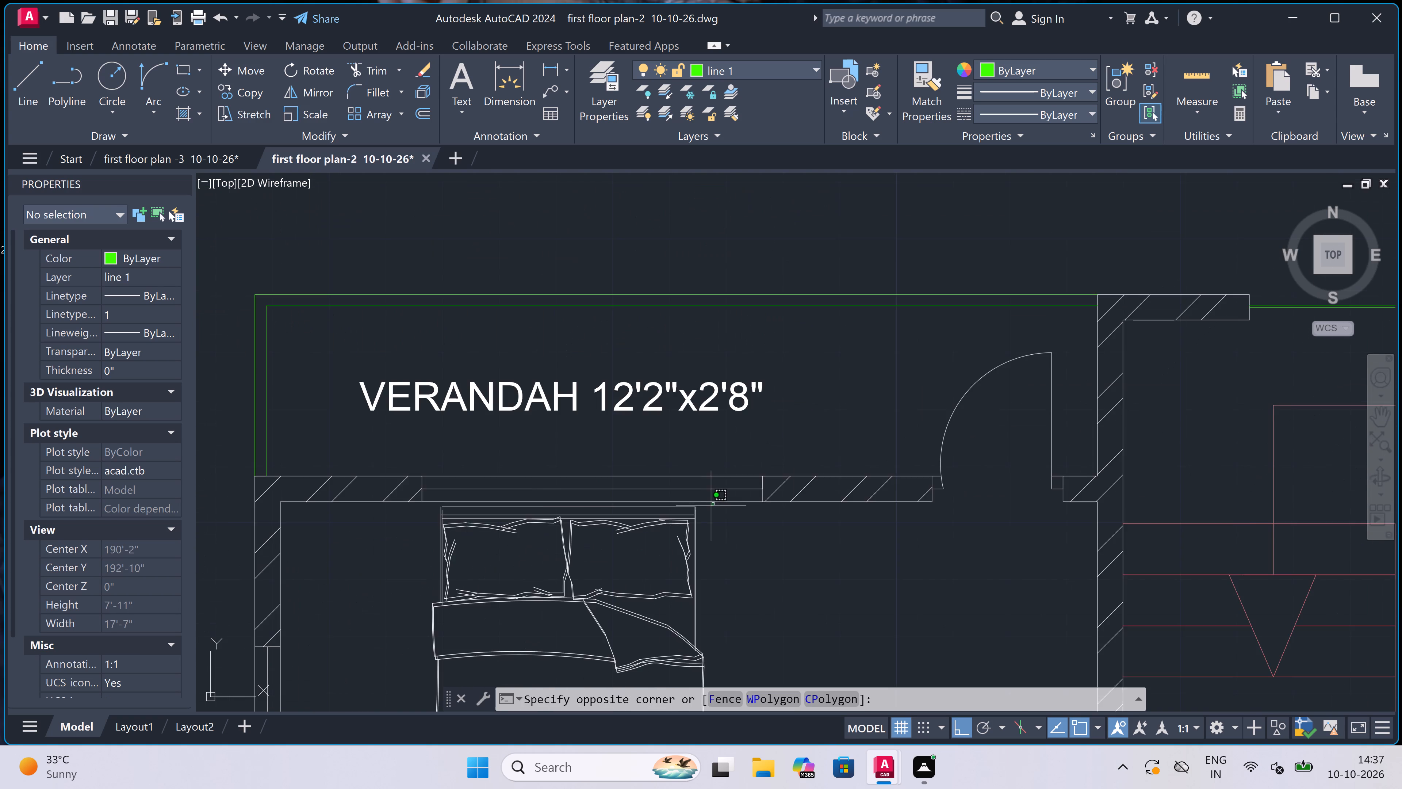
{"action": "scroll", "coordinate": [683, 567], "scroll_direction": "down", "scroll_amount": 4}
{"action": "scroll", "coordinate": [681, 586], "scroll_direction": "up", "scroll_amount": 5}
{"action": "scroll", "coordinate": [567, 573], "scroll_direction": "up", "scroll_amount": 3}
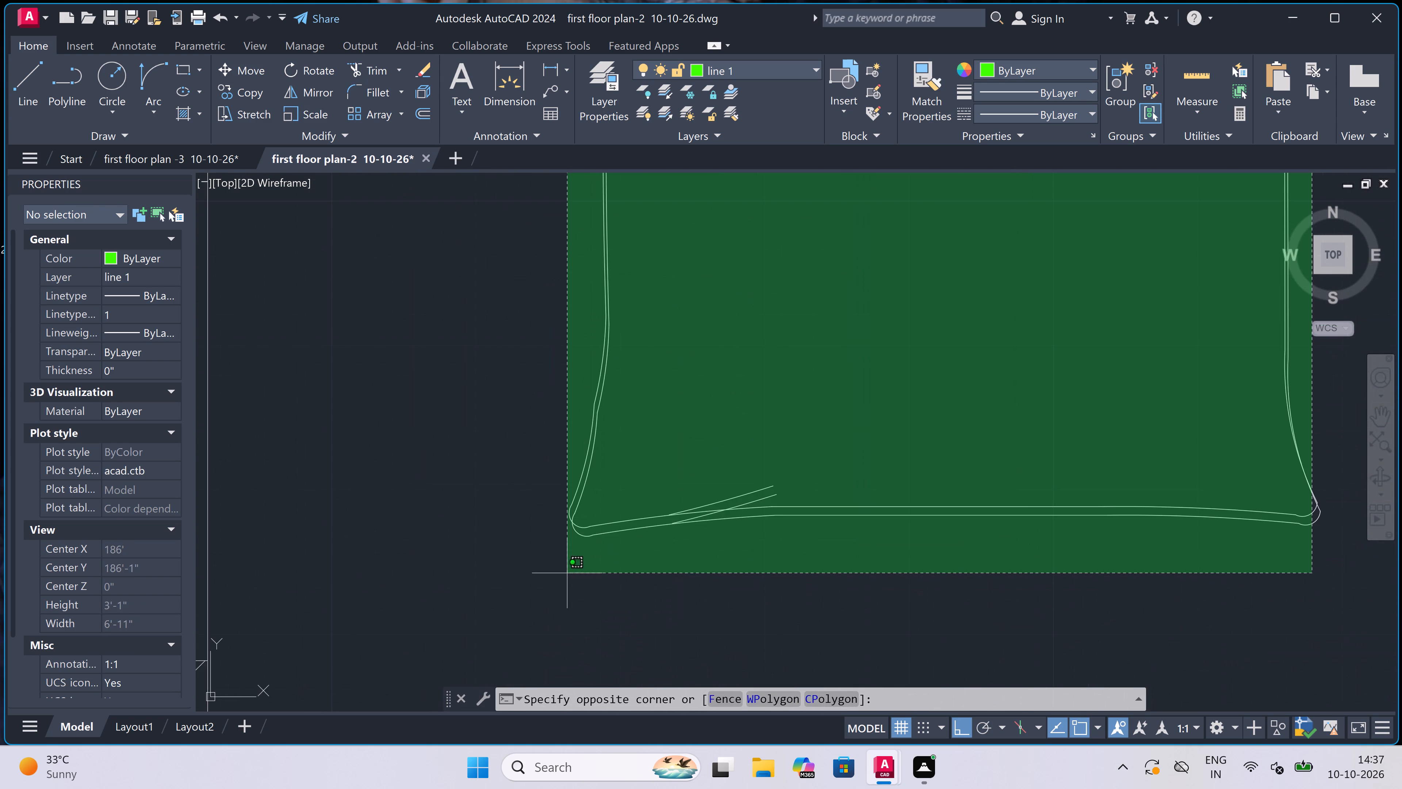
{"action": "left_click", "coordinate": [544, 567]}
{"action": "scroll", "coordinate": [667, 421], "scroll_direction": "down", "scroll_amount": 7}
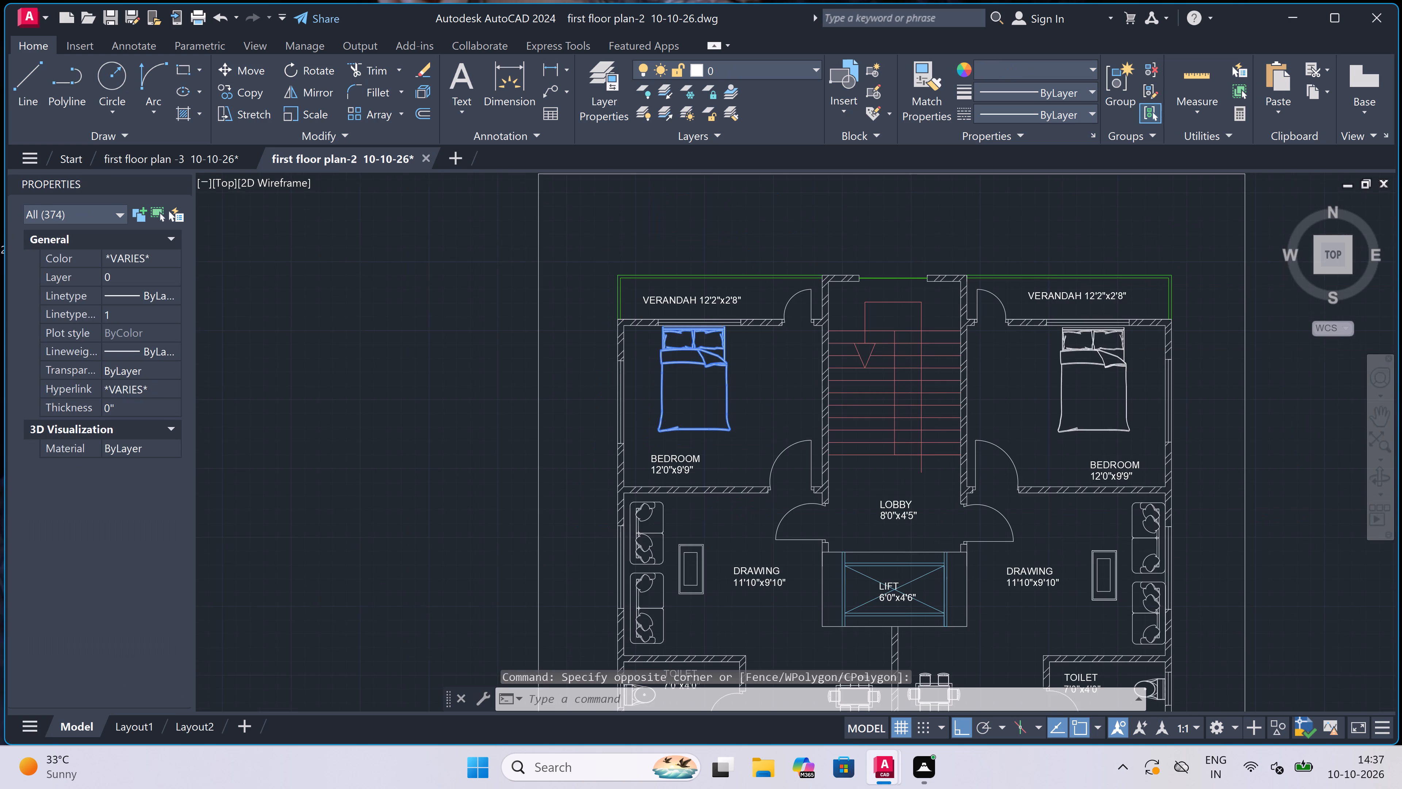
Add the WC fixture in the left flat's 7'0"x4'0" toilet to the selection.
{"action": "scroll", "coordinate": [668, 420], "scroll_direction": "down", "scroll_amount": 1}
{"action": "scroll", "coordinate": [666, 510], "scroll_direction": "down", "scroll_amount": 2}
{"action": "scroll", "coordinate": [660, 529], "scroll_direction": "up", "scroll_amount": 5}
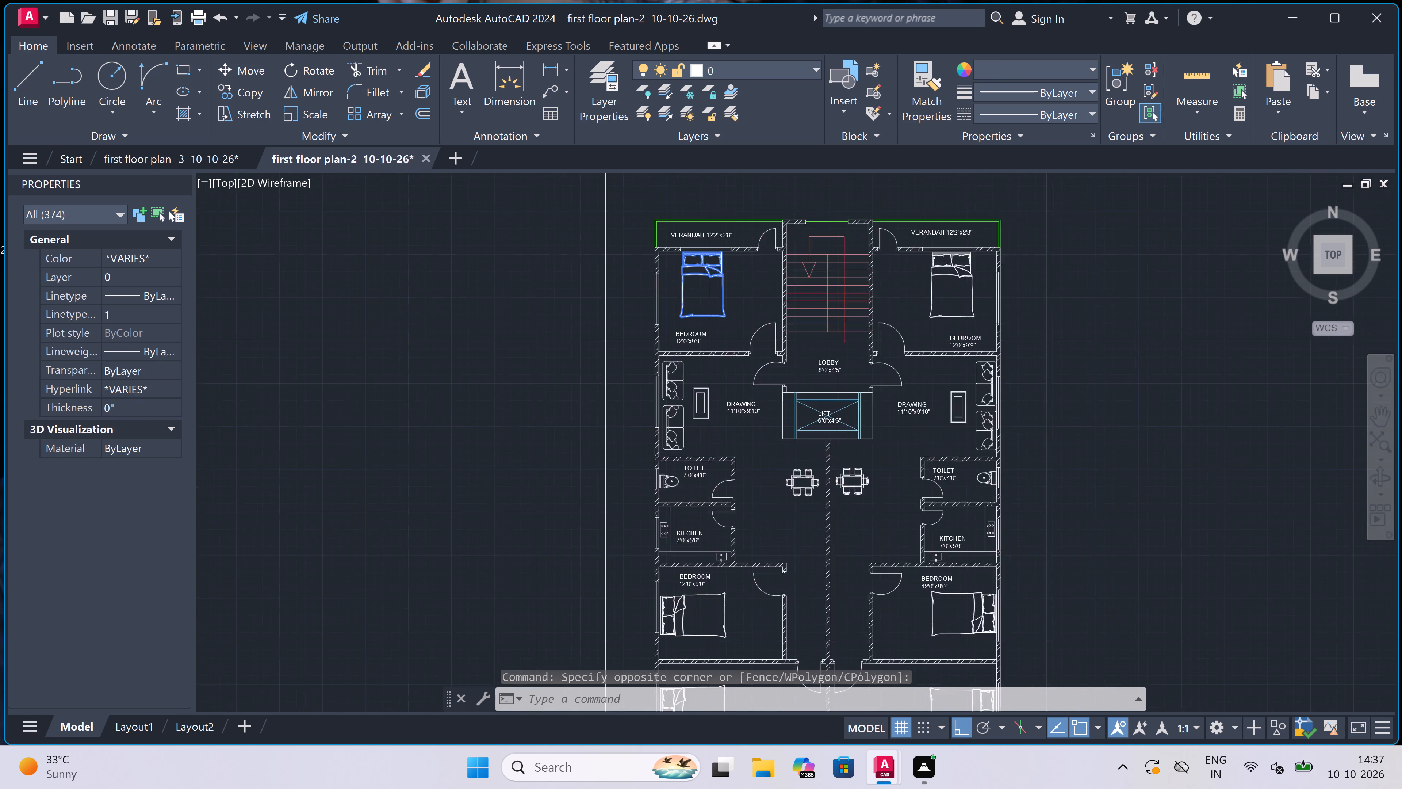
{"action": "scroll", "coordinate": [658, 403], "scroll_direction": "up", "scroll_amount": 3}
{"action": "double_click", "coordinate": [721, 395]}
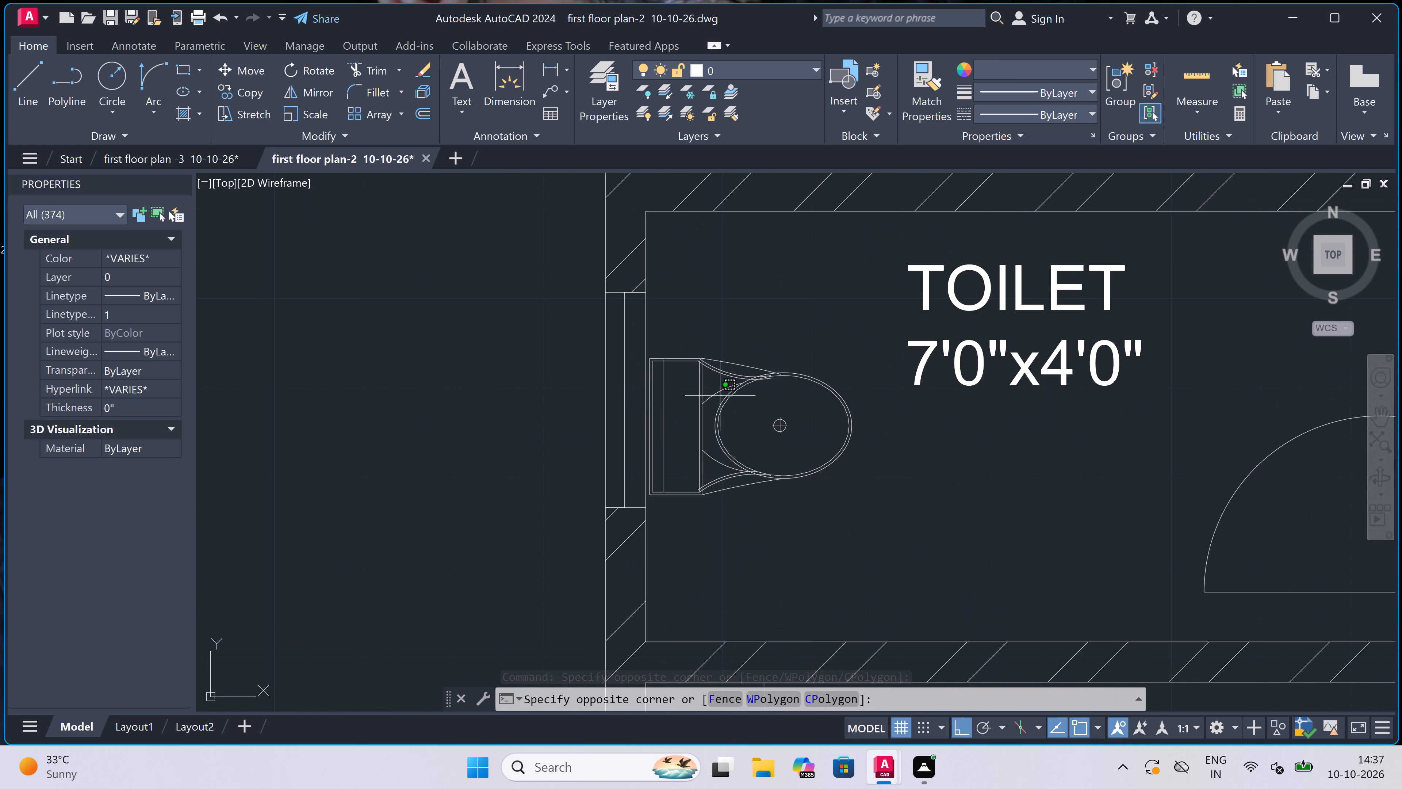
{"action": "double_click", "coordinate": [700, 418]}
{"action": "scroll", "coordinate": [700, 418], "scroll_direction": "down", "scroll_amount": 13}
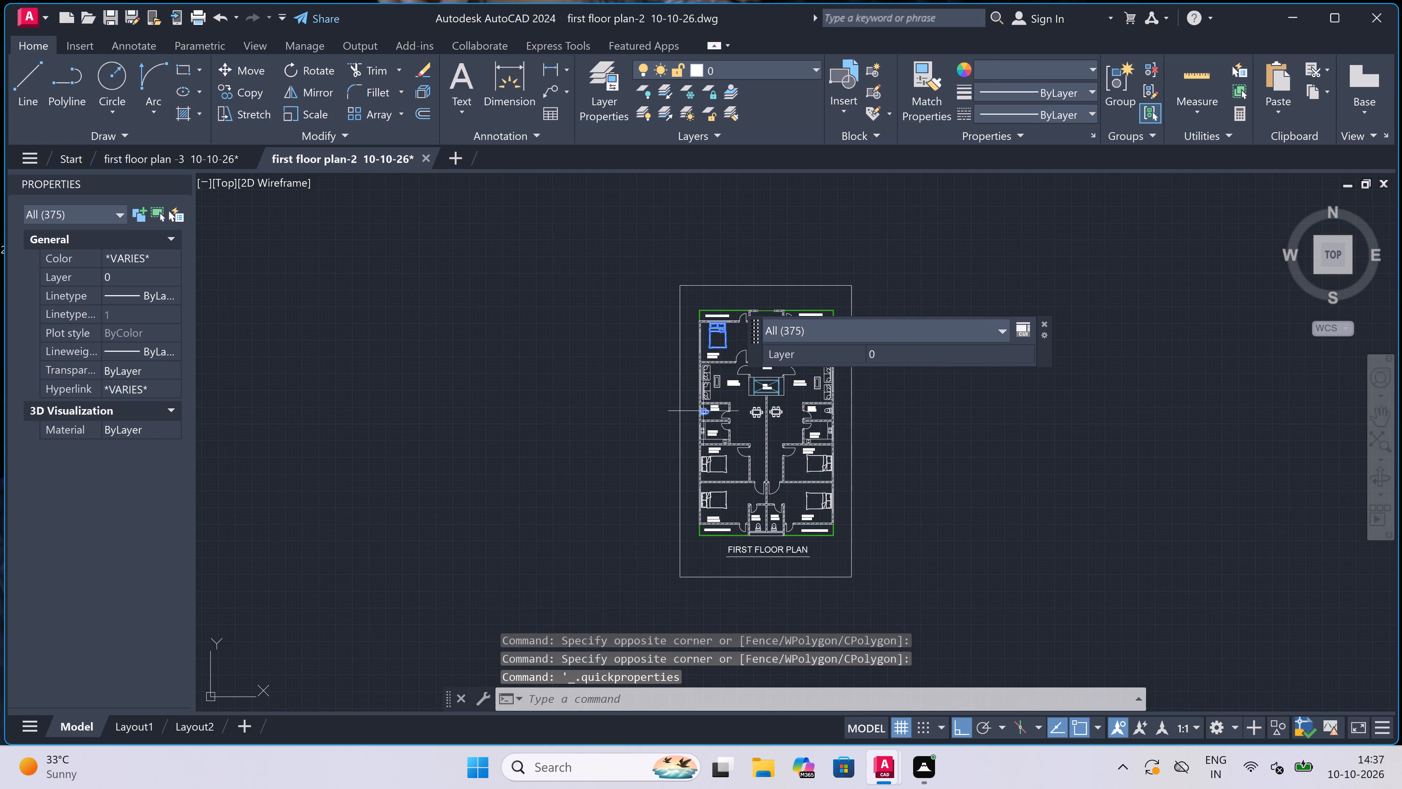
Add the left flat's six-chair dining set below the lift to the selection and copy the bed, WC and dining set.
{"action": "scroll", "coordinate": [721, 465], "scroll_direction": "up", "scroll_amount": 4}
{"action": "scroll", "coordinate": [722, 463], "scroll_direction": "down", "scroll_amount": 5}
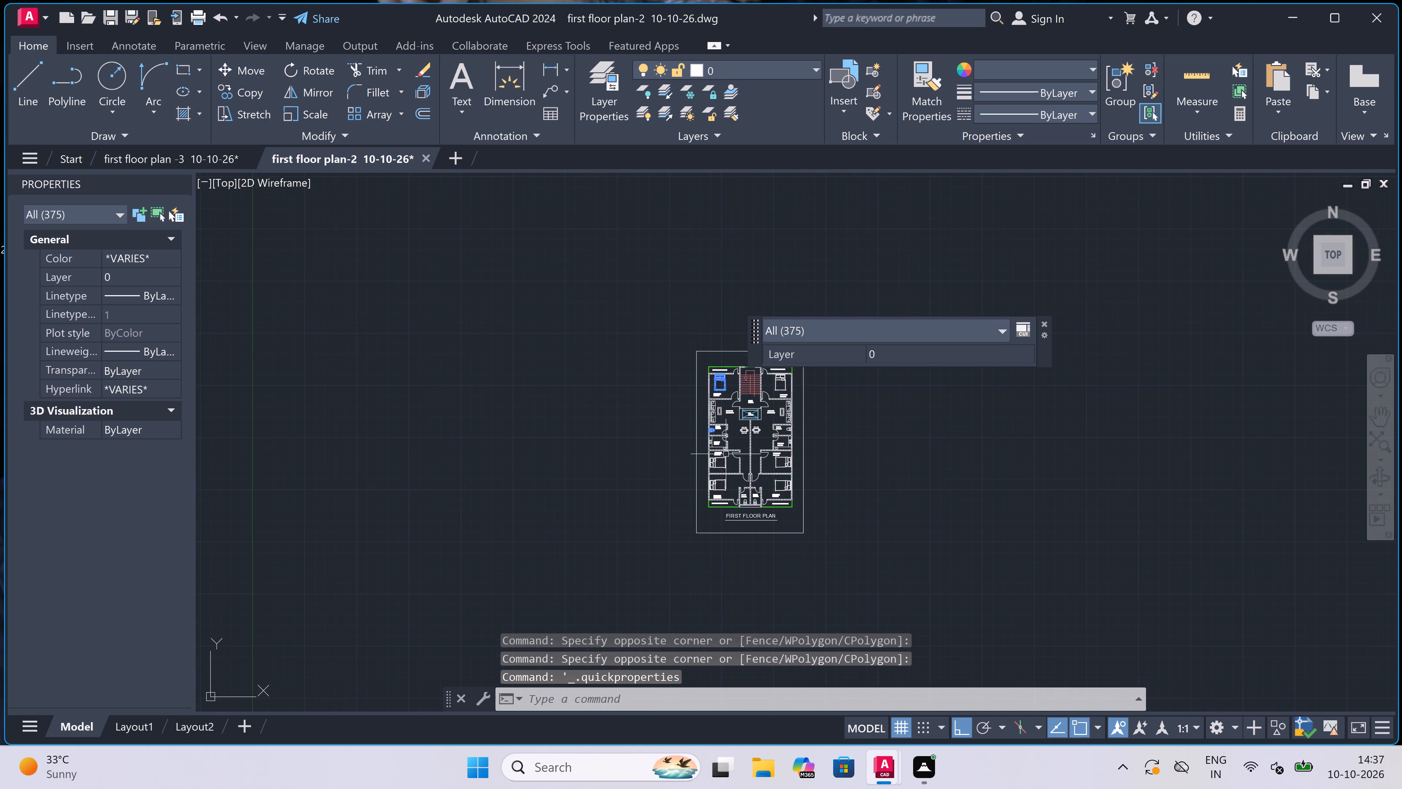
{"action": "scroll", "coordinate": [738, 418], "scroll_direction": "up", "scroll_amount": 7}
{"action": "scroll", "coordinate": [743, 420], "scroll_direction": "down", "scroll_amount": 3}
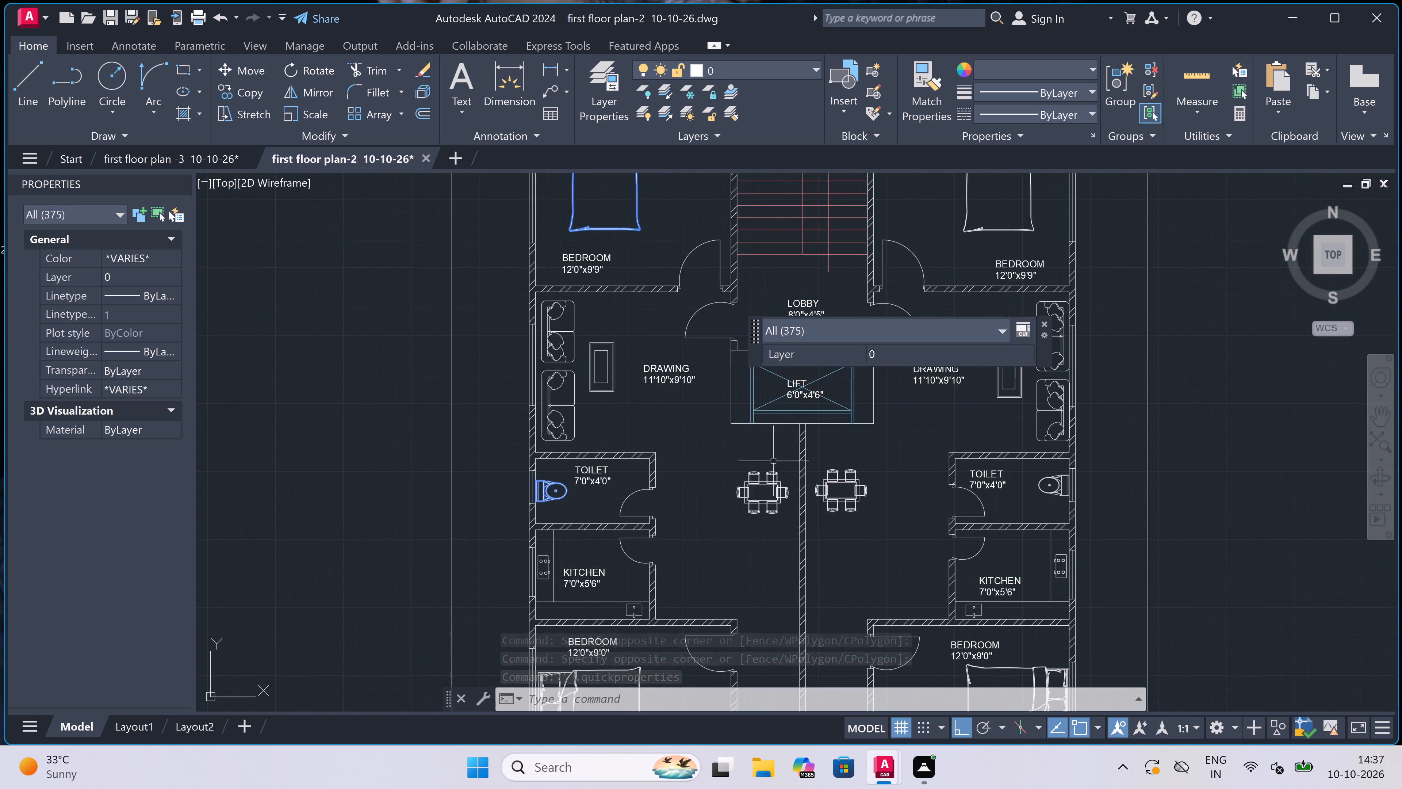
{"action": "scroll", "coordinate": [793, 496], "scroll_direction": "up", "scroll_amount": 4}
{"action": "scroll", "coordinate": [795, 443], "scroll_direction": "down", "scroll_amount": 2}
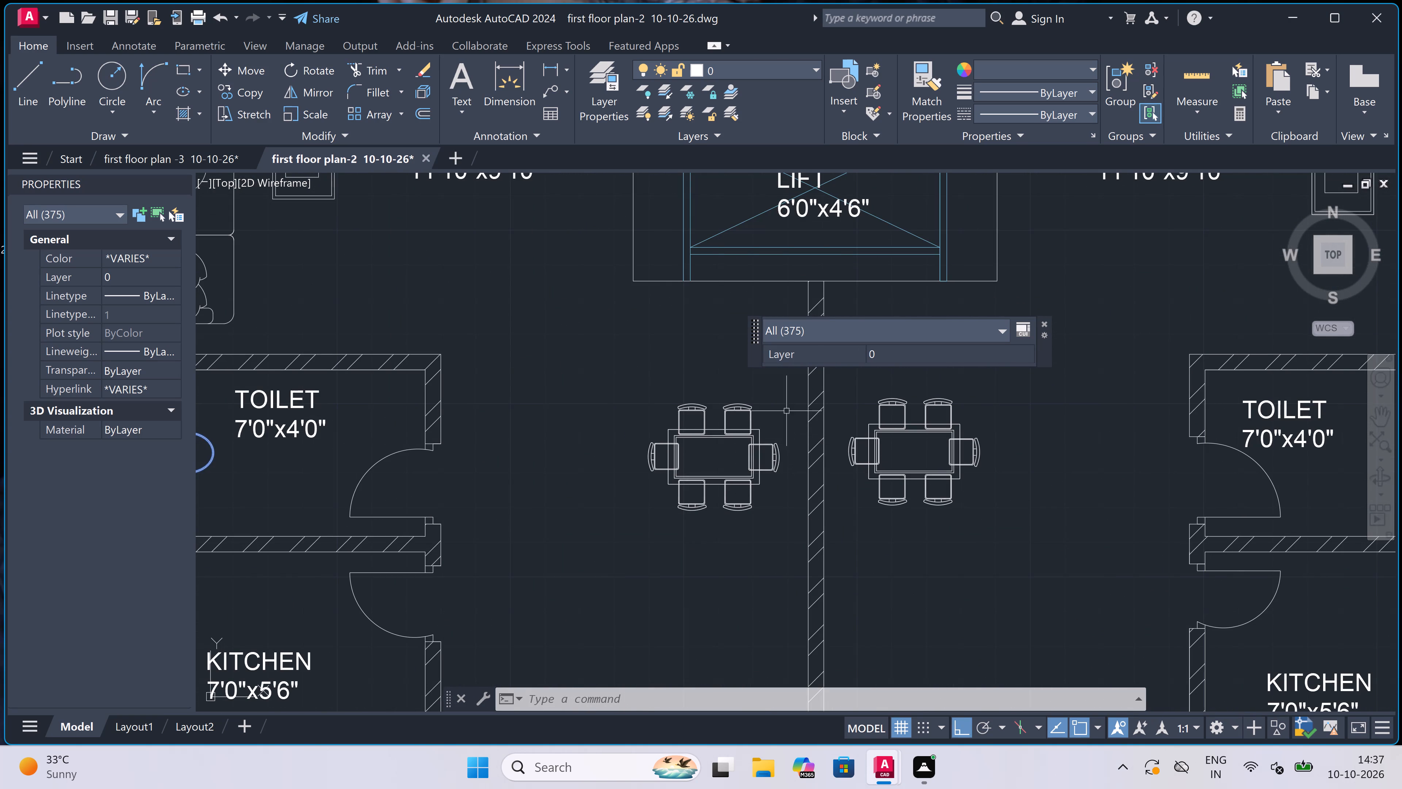
{"action": "left_click", "coordinate": [788, 383]}
{"action": "double_click", "coordinate": [591, 536]}
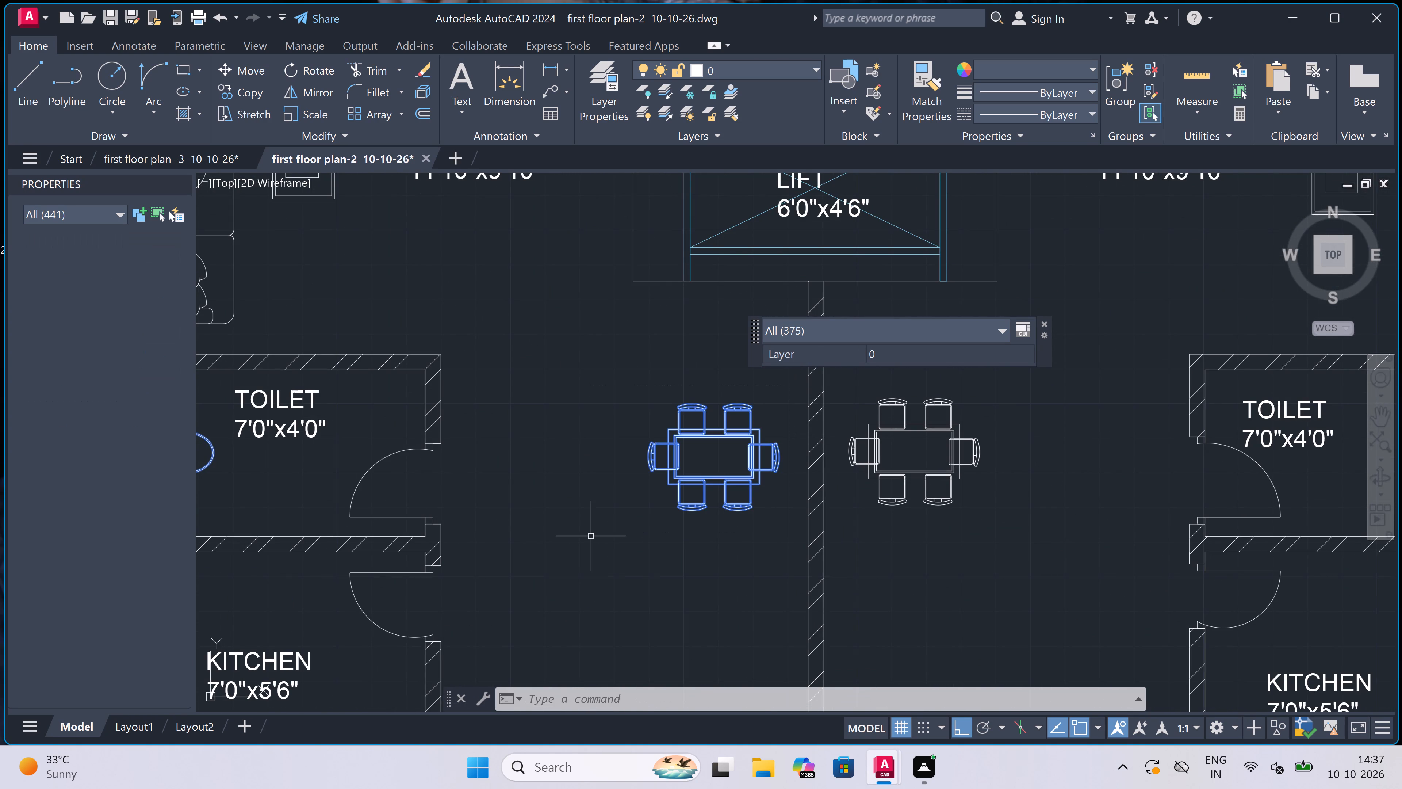
{"action": "key", "text": "ctrl+c"}
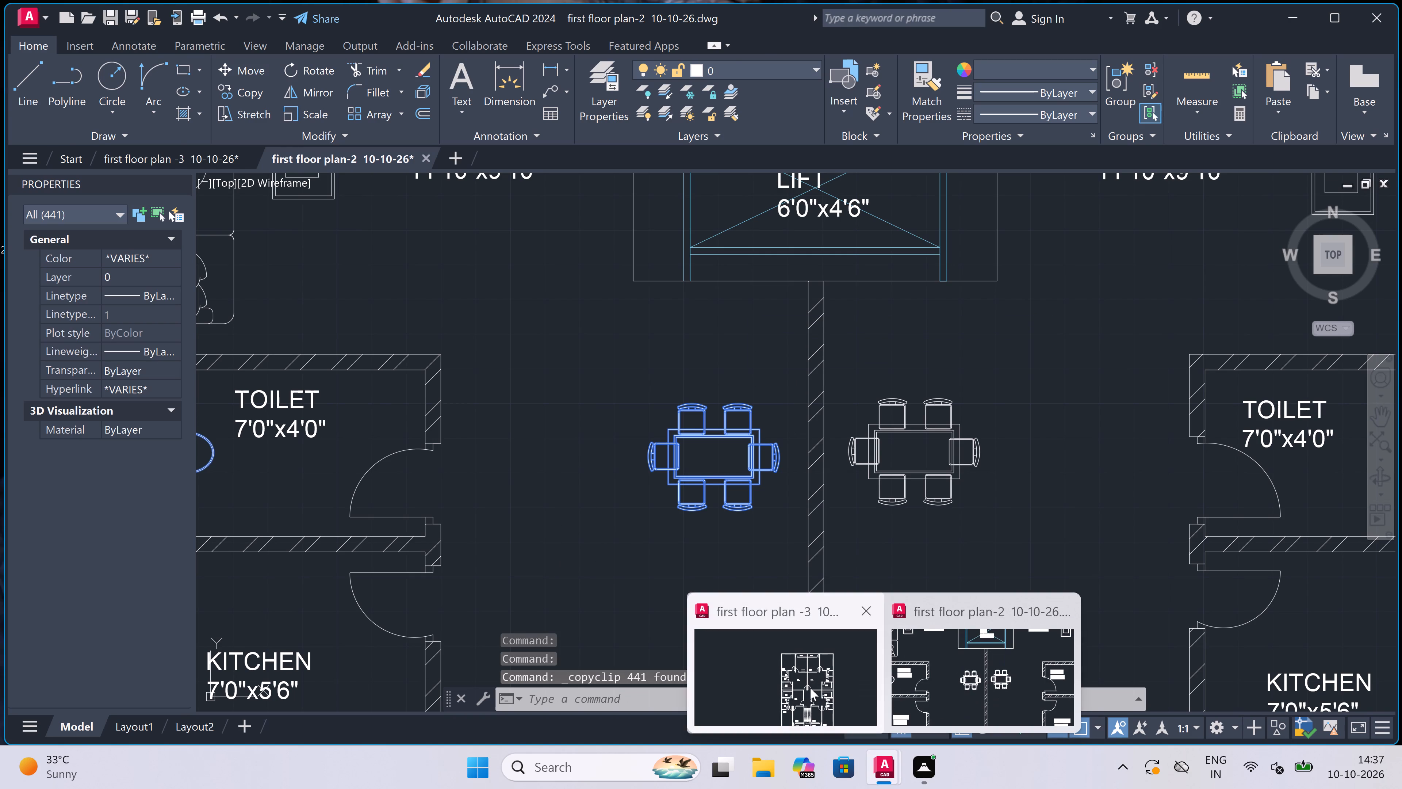
Switch to the drawing "first floor plan -3 10-10-26" and paste the bed, WC and dining set in the empty area left of the plan.
{"action": "double_click", "coordinate": [810, 688]}
{"action": "key", "text": "ctrl+v"}
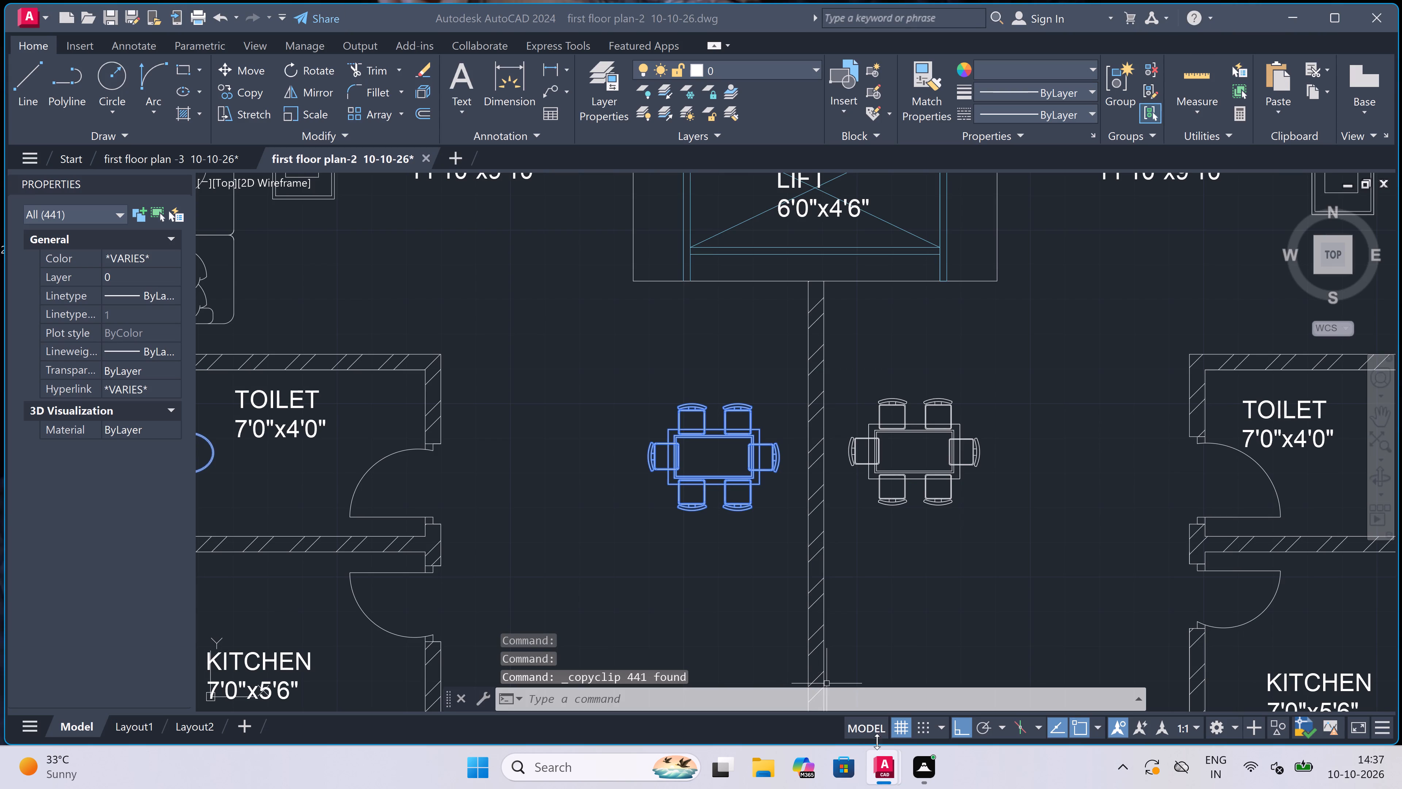
{"action": "left_click", "coordinate": [807, 702]}
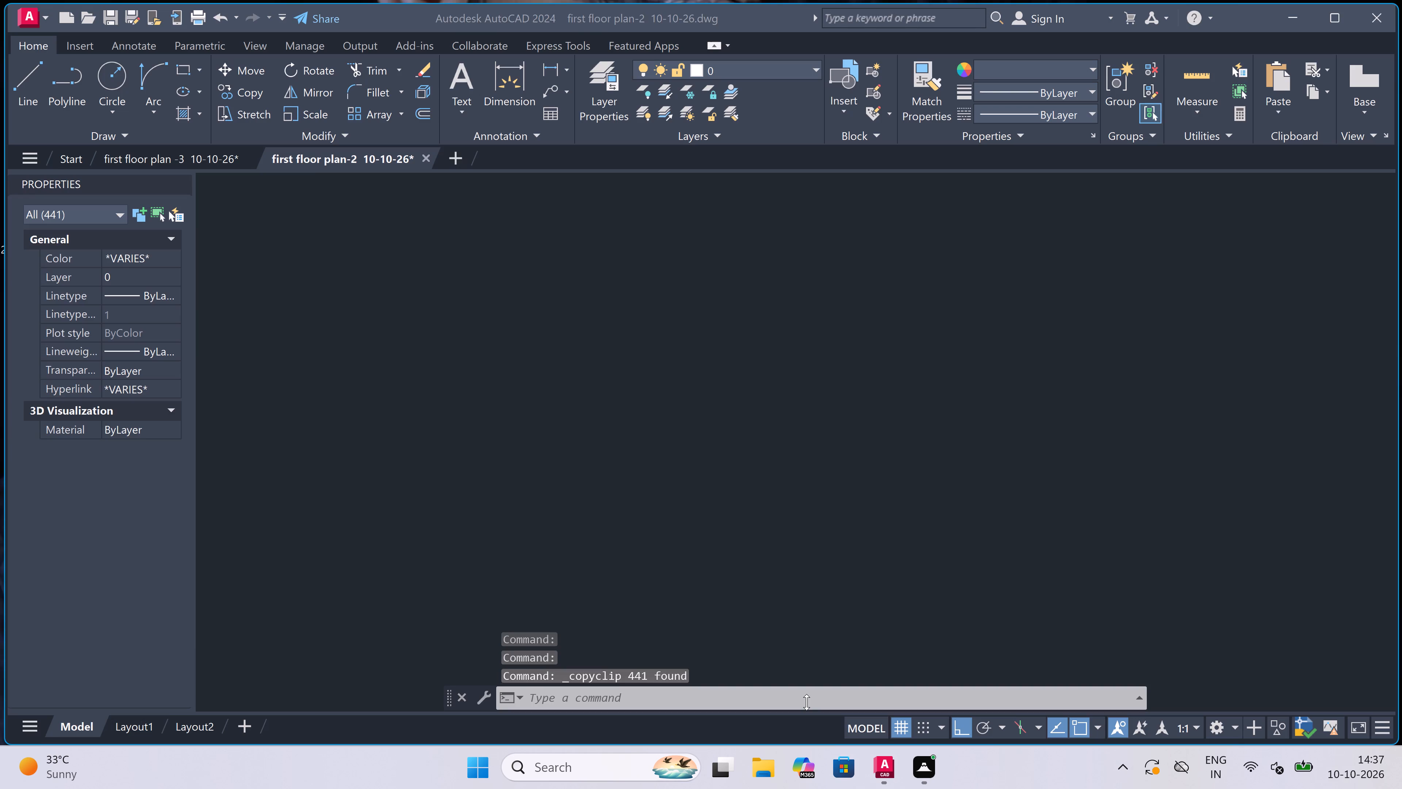
{"action": "key", "text": "ctrl+v"}
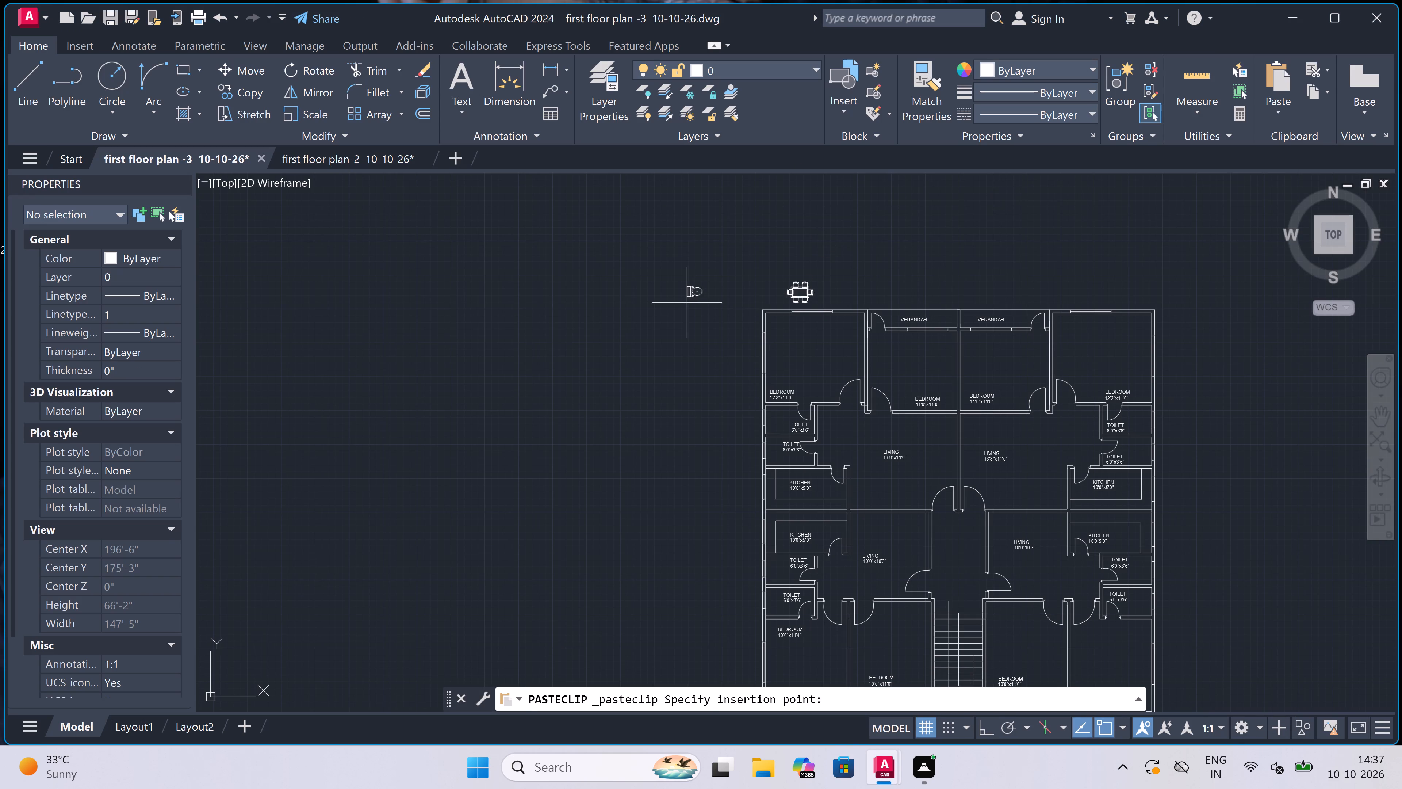
{"action": "left_click", "coordinate": [582, 564]}
Copy the pasted double bed by its headboard midpoint into the upper-left 12'2"x11'0" bedroom, headboard just below the top wall's window.
{"action": "scroll", "coordinate": [579, 292], "scroll_direction": "up", "scroll_amount": 2}
{"action": "scroll", "coordinate": [604, 302], "scroll_direction": "down", "scroll_amount": 2}
{"action": "scroll", "coordinate": [560, 411], "scroll_direction": "up", "scroll_amount": 1}
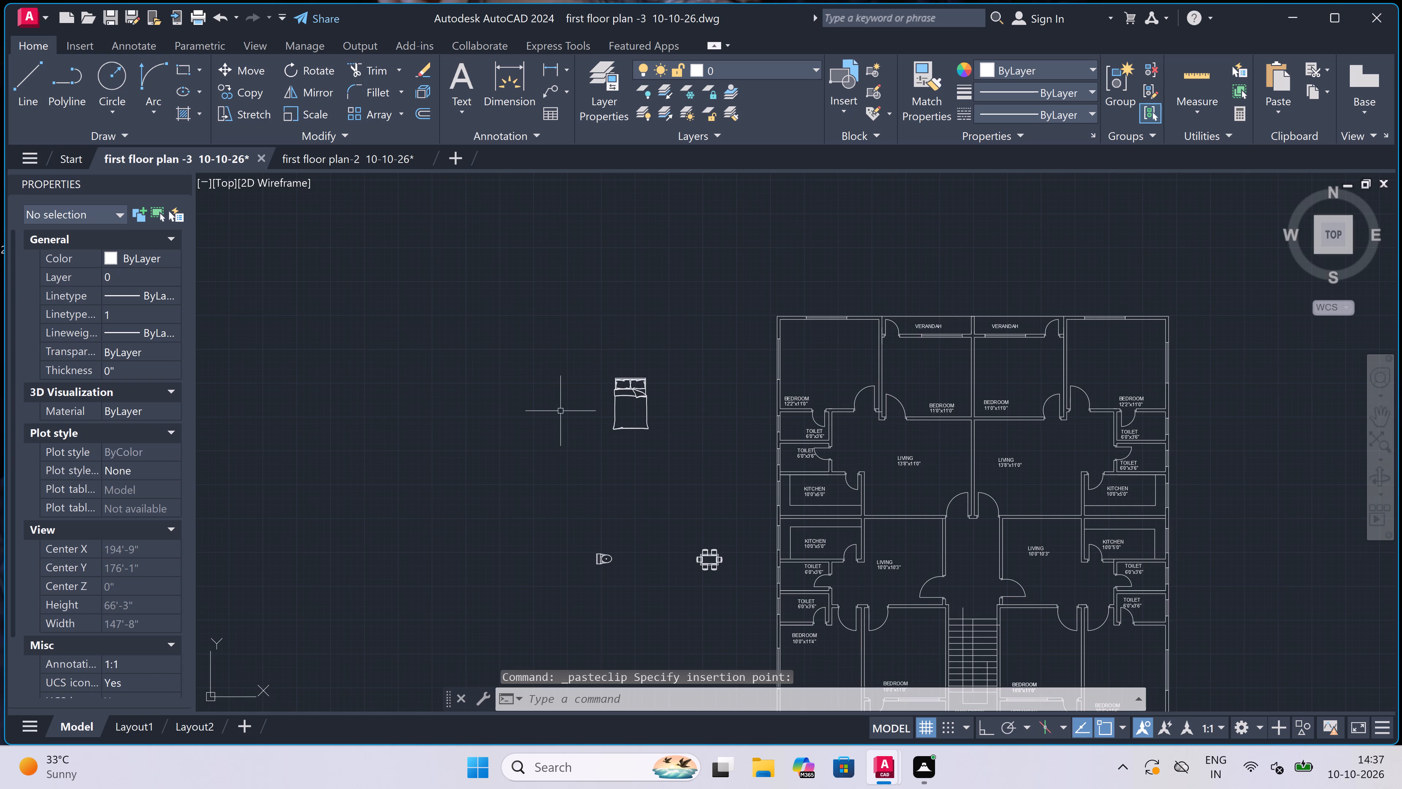
{"action": "scroll", "coordinate": [560, 411], "scroll_direction": "up", "scroll_amount": 1}
{"action": "double_click", "coordinate": [859, 294]}
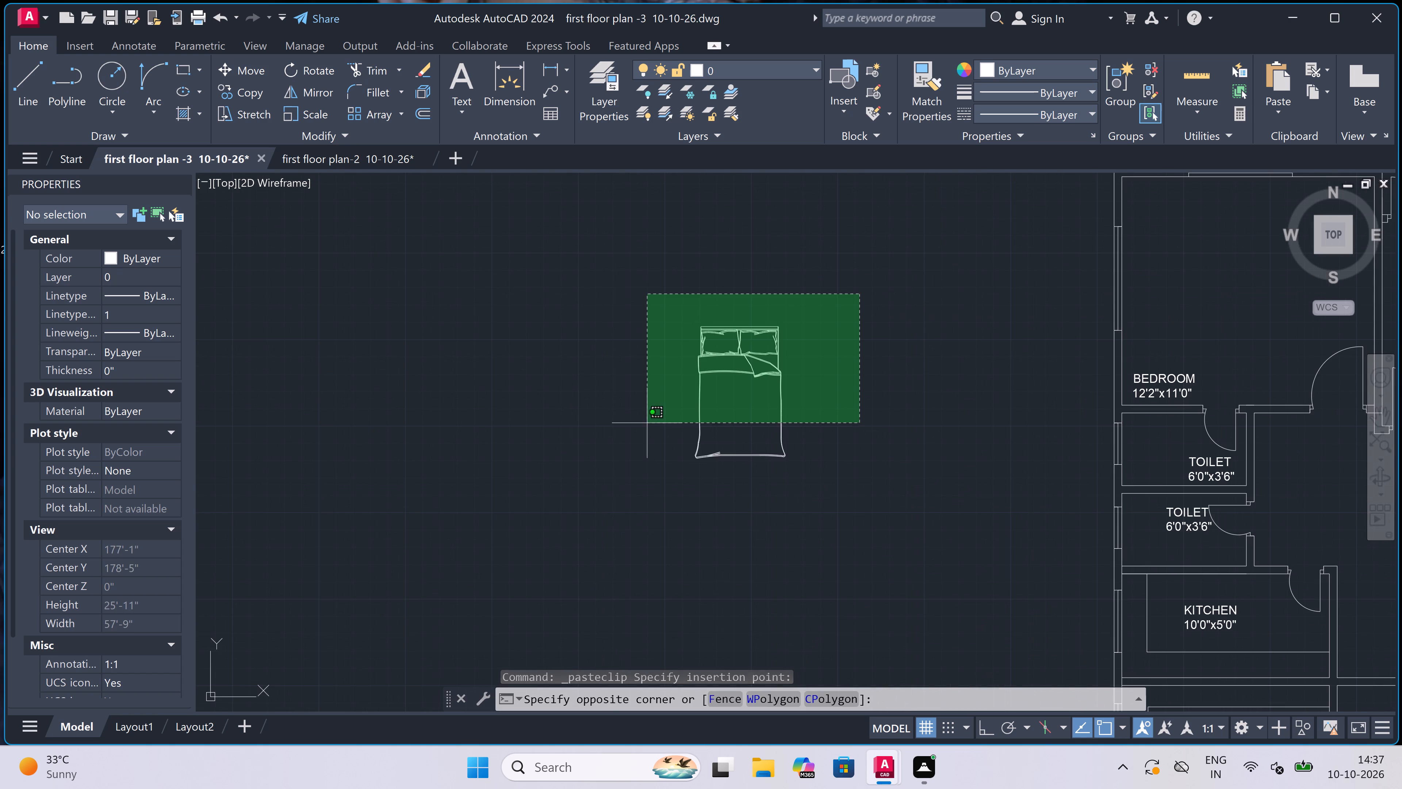
{"action": "double_click", "coordinate": [526, 523]}
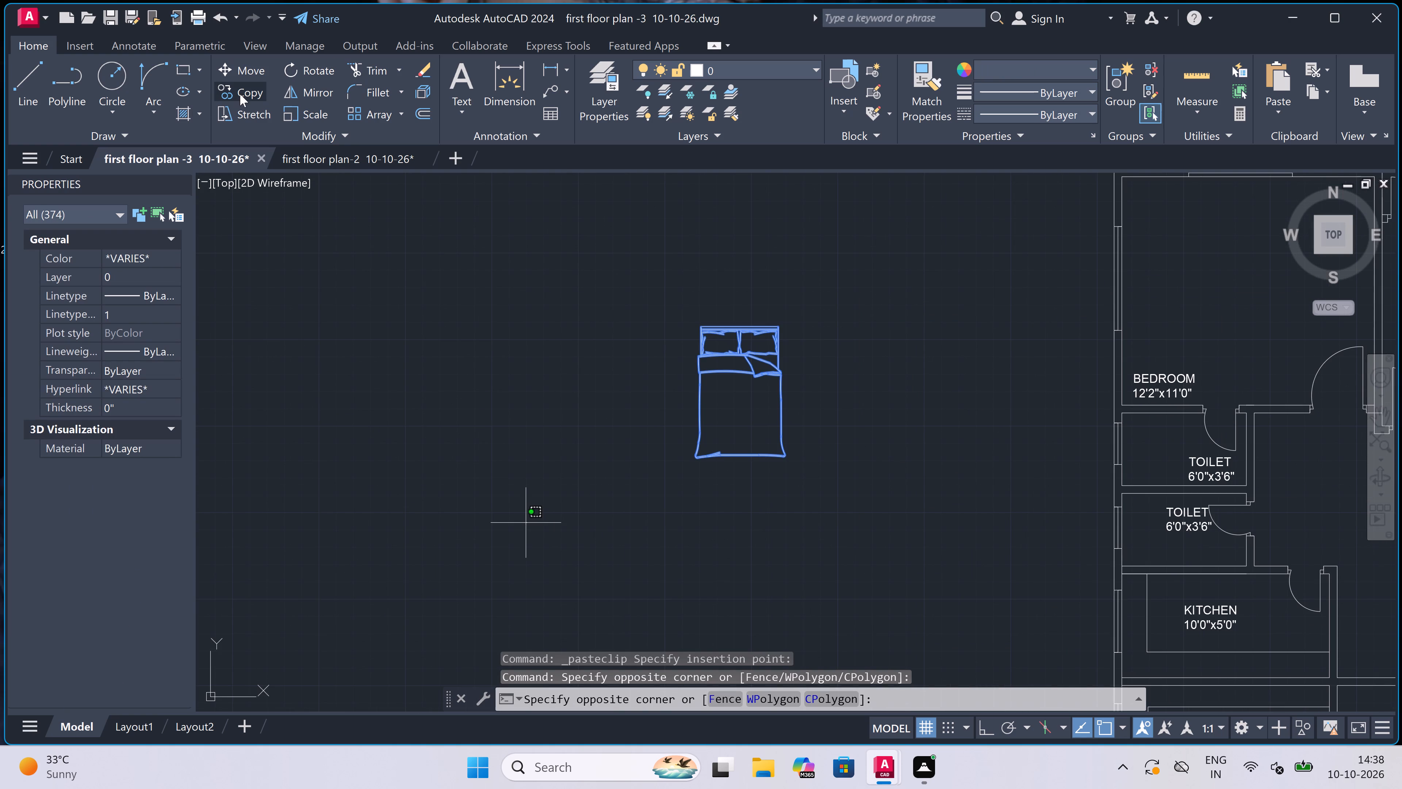
{"action": "double_click", "coordinate": [251, 92]}
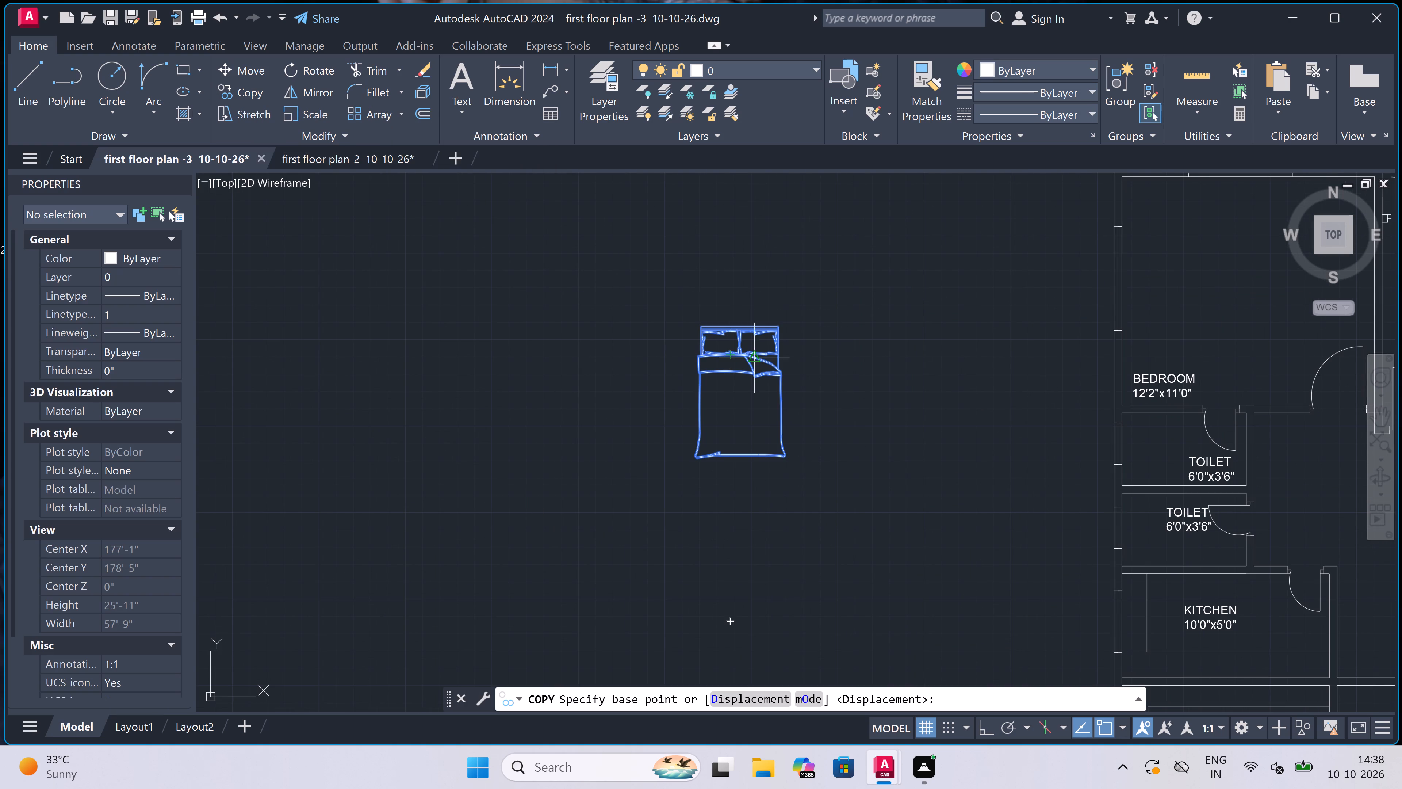
{"action": "double_click", "coordinate": [746, 322]}
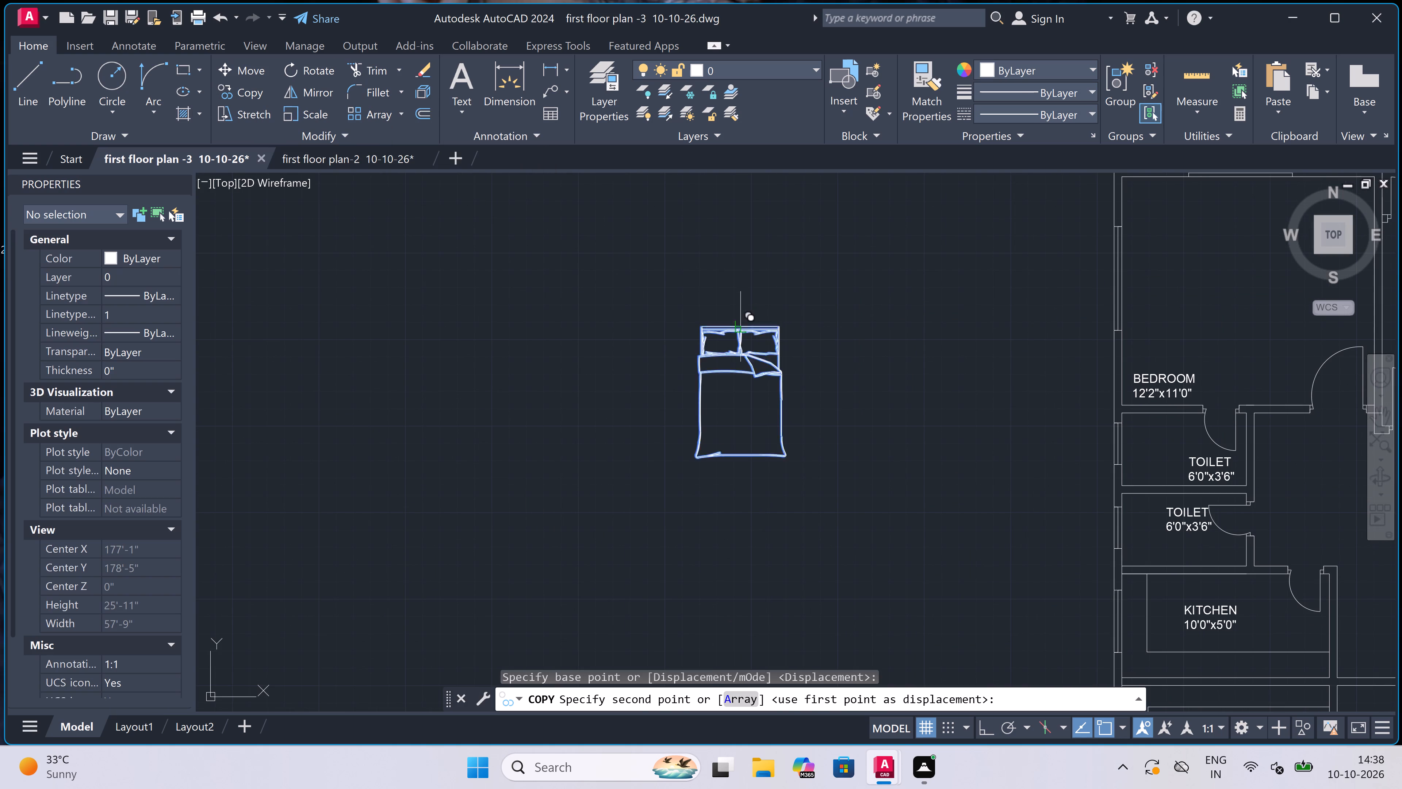
{"action": "scroll", "coordinate": [858, 308], "scroll_direction": "down", "scroll_amount": 3}
{"action": "scroll", "coordinate": [968, 274], "scroll_direction": "up", "scroll_amount": 2}
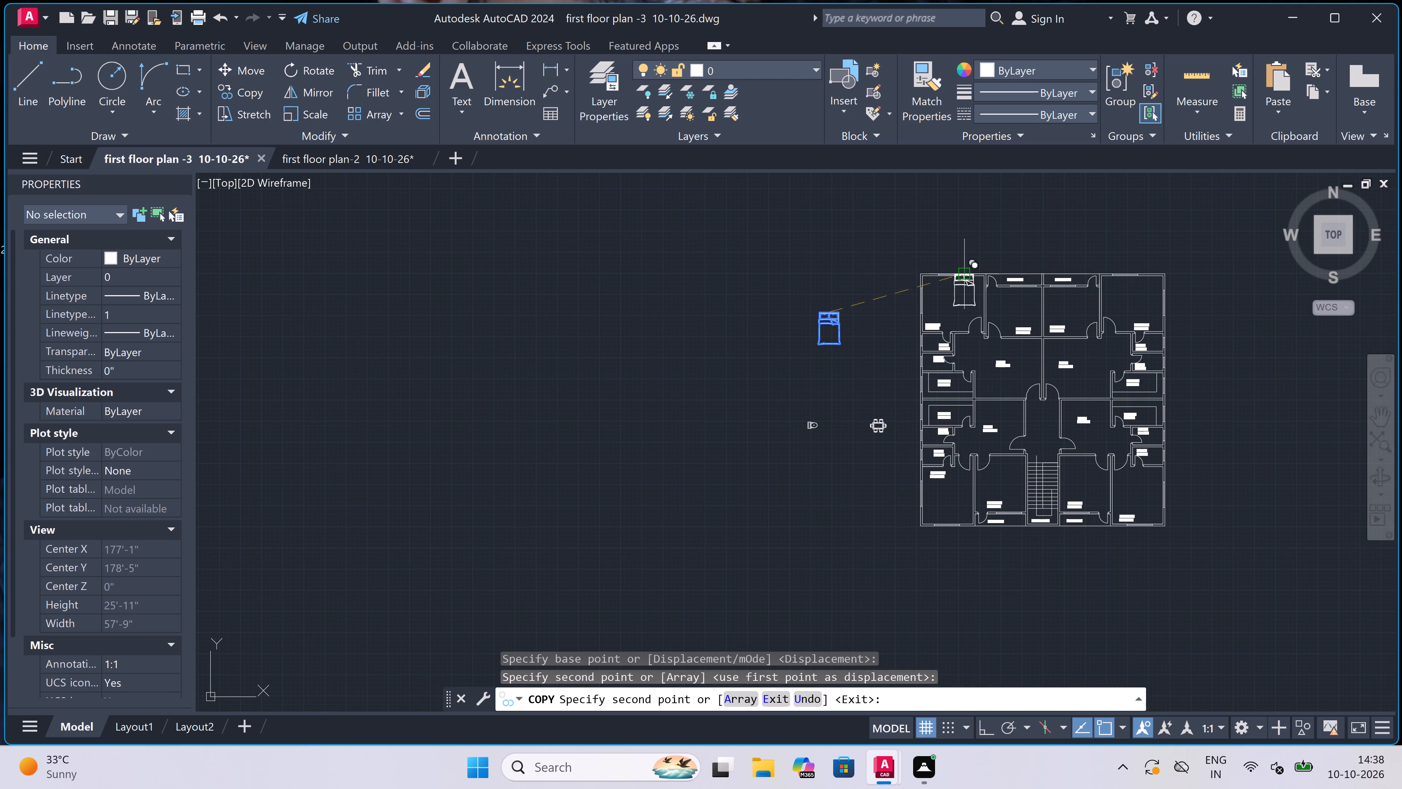
{"action": "scroll", "coordinate": [968, 274], "scroll_direction": "up", "scroll_amount": 2}
{"action": "scroll", "coordinate": [841, 314], "scroll_direction": "up", "scroll_amount": 3}
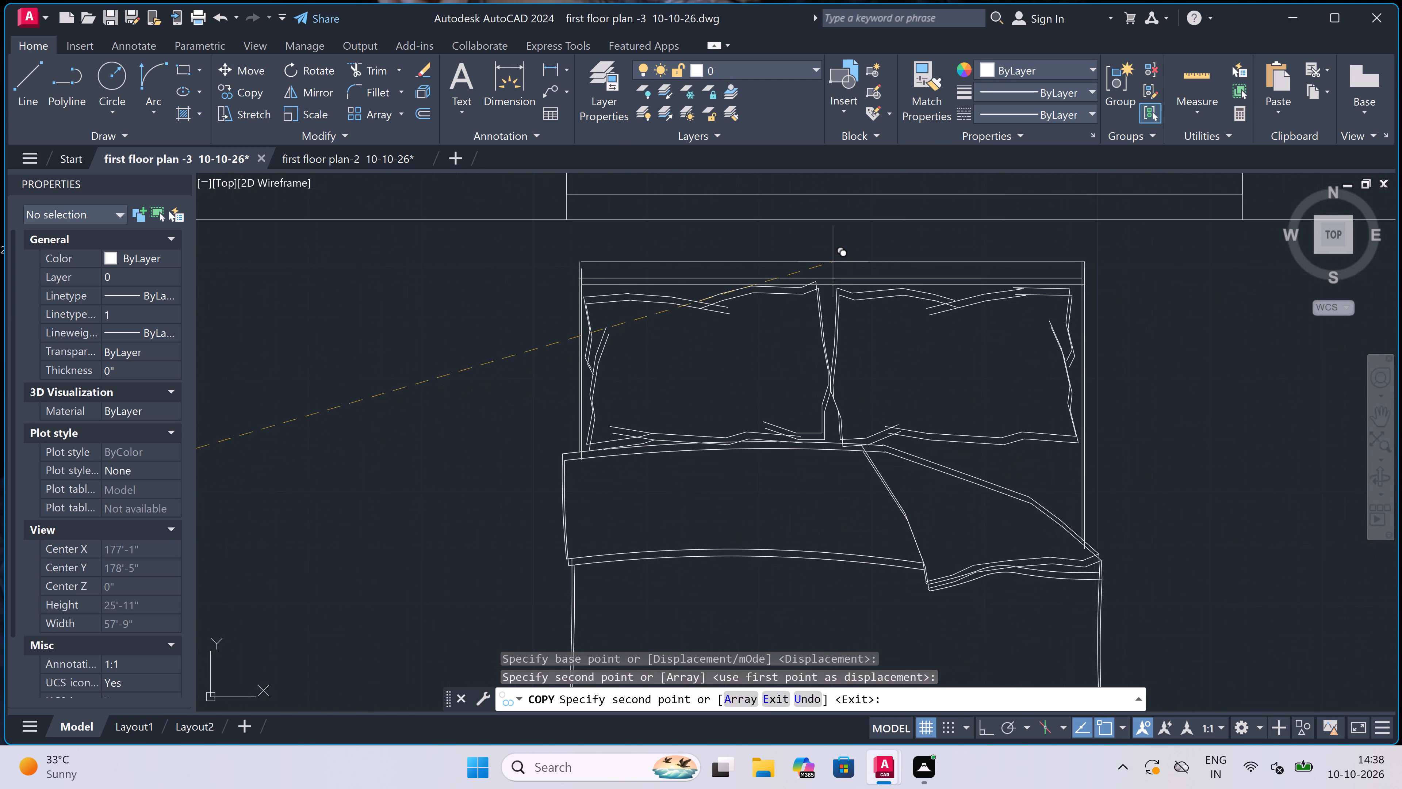
{"action": "double_click", "coordinate": [830, 239]}
Place another copy of the bed in the upper-right 12'2"x11'0" bedroom, headboard just below the top window, and end the Copy command.
{"action": "scroll", "coordinate": [706, 269], "scroll_direction": "down", "scroll_amount": 6}
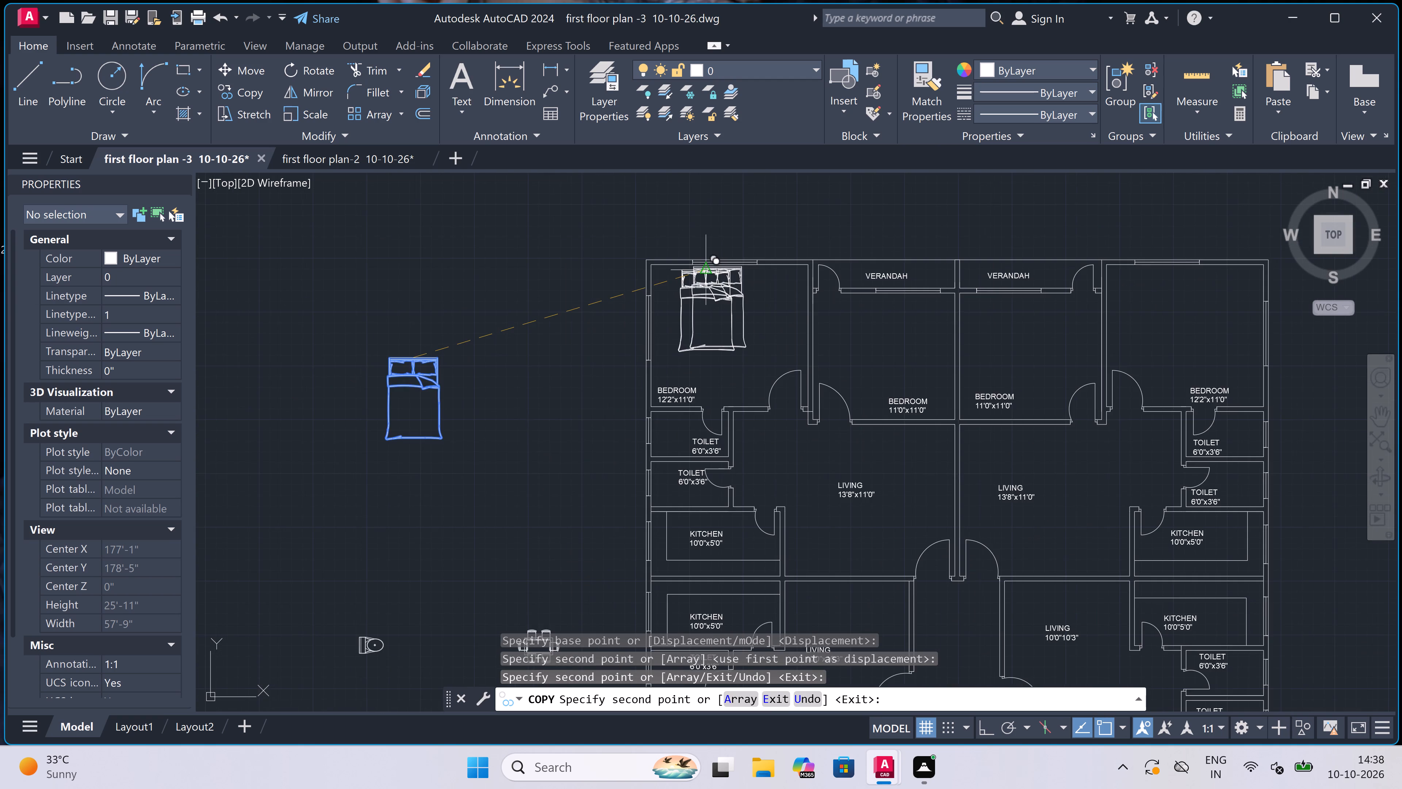
{"action": "scroll", "coordinate": [706, 268], "scroll_direction": "down", "scroll_amount": 2}
{"action": "scroll", "coordinate": [868, 276], "scroll_direction": "up", "scroll_amount": 4}
{"action": "scroll", "coordinate": [1080, 245], "scroll_direction": "up", "scroll_amount": 1}
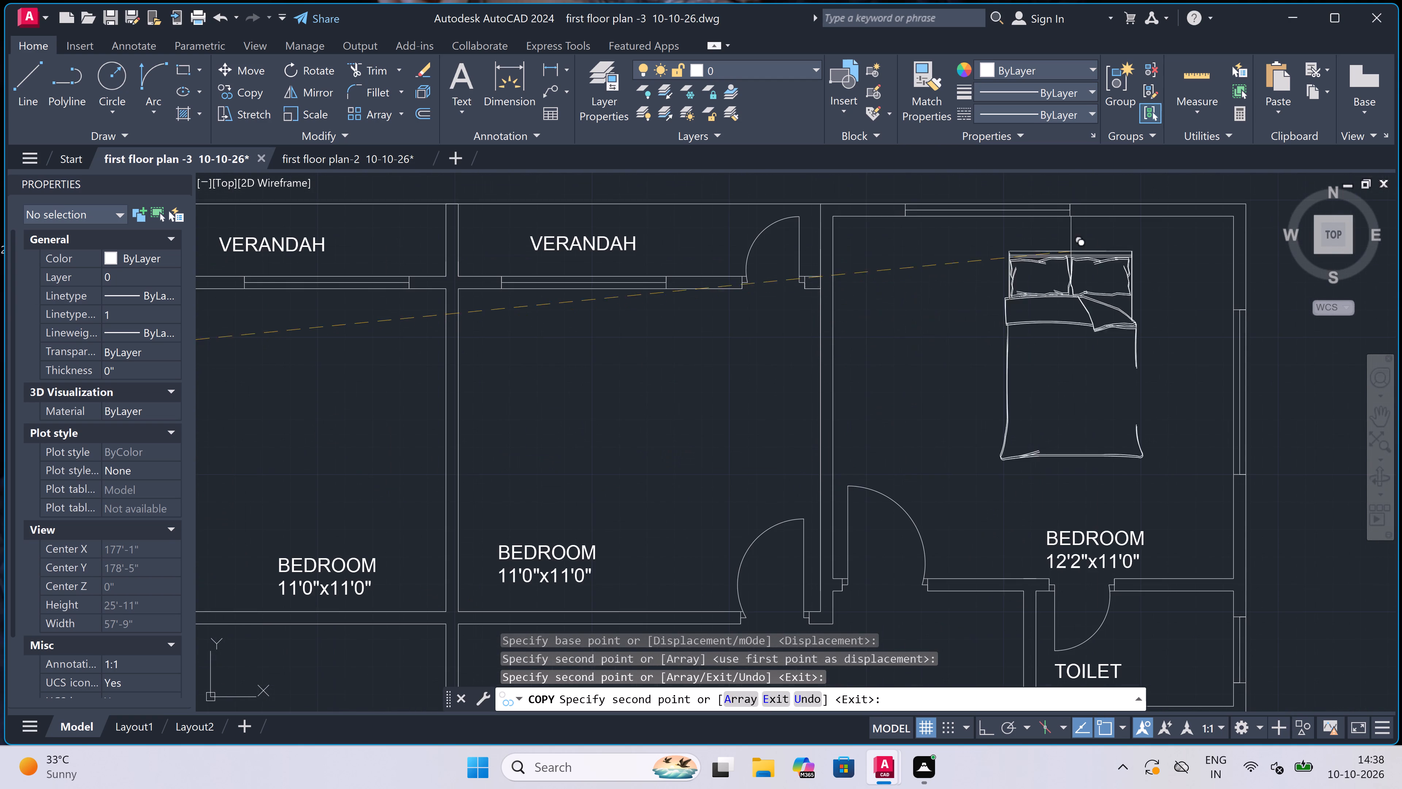
{"action": "scroll", "coordinate": [1080, 245], "scroll_direction": "up", "scroll_amount": 1}
{"action": "scroll", "coordinate": [1030, 190], "scroll_direction": "down", "scroll_amount": 5}
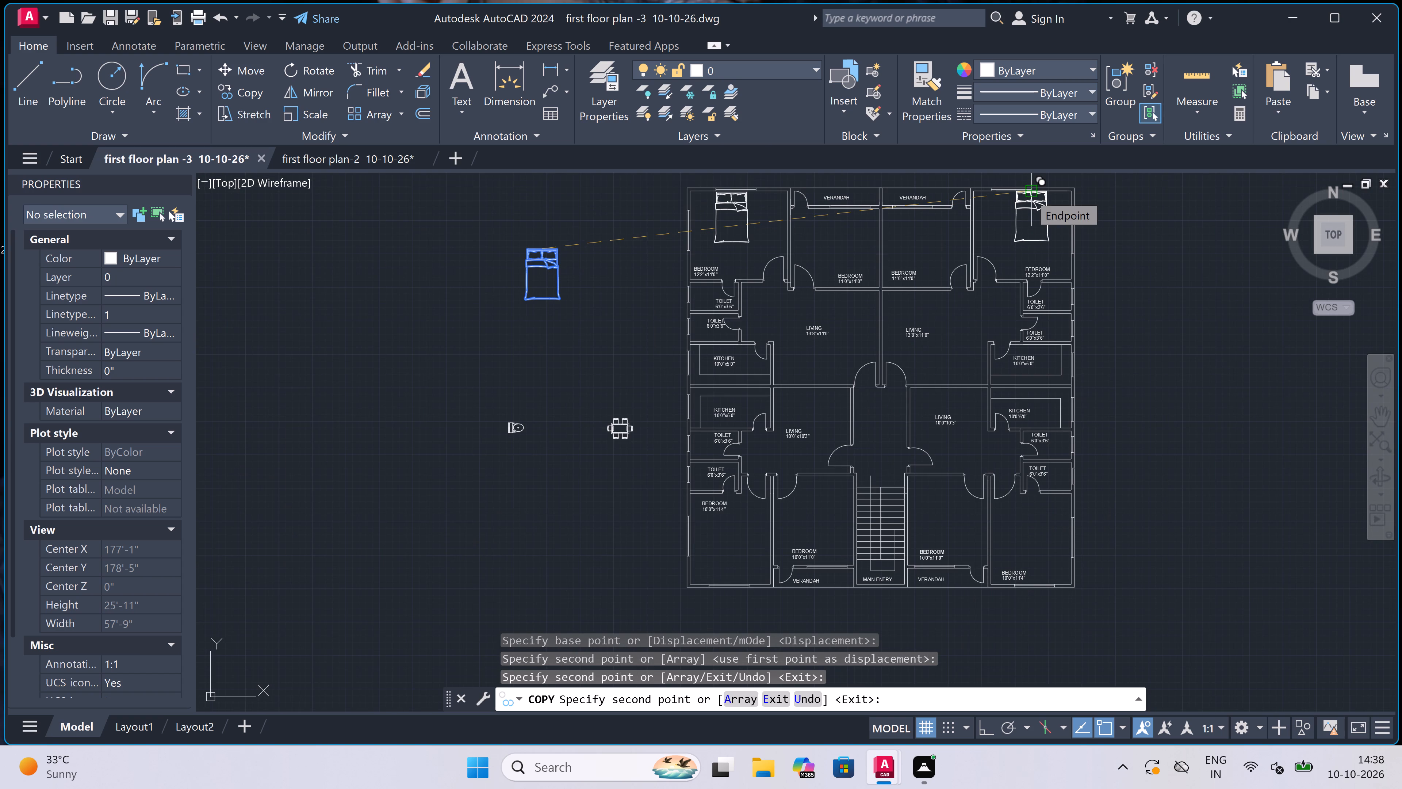
{"action": "scroll", "coordinate": [1031, 192], "scroll_direction": "up", "scroll_amount": 3}
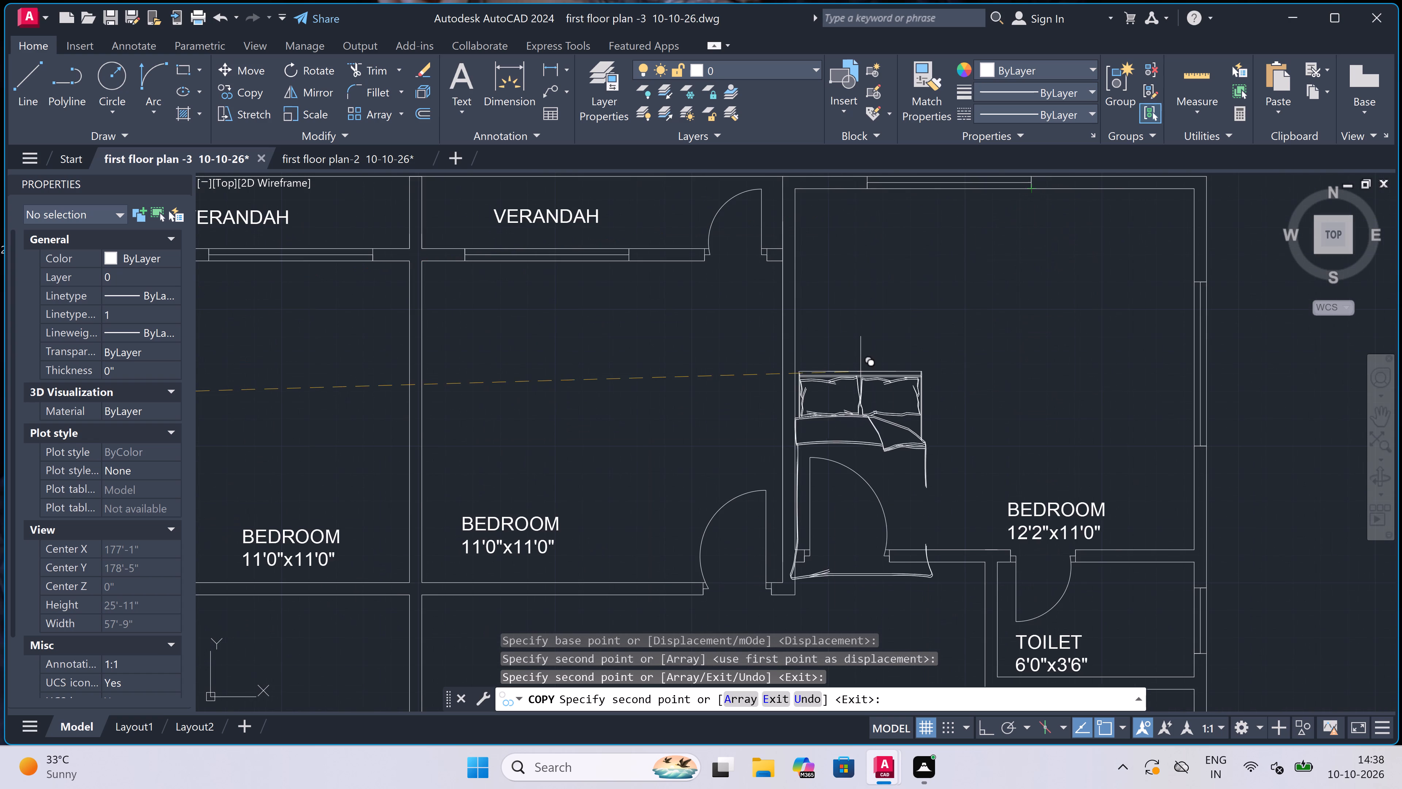
{"action": "scroll", "coordinate": [861, 371], "scroll_direction": "down", "scroll_amount": 2}
{"action": "scroll", "coordinate": [896, 310], "scroll_direction": "up", "scroll_amount": 4}
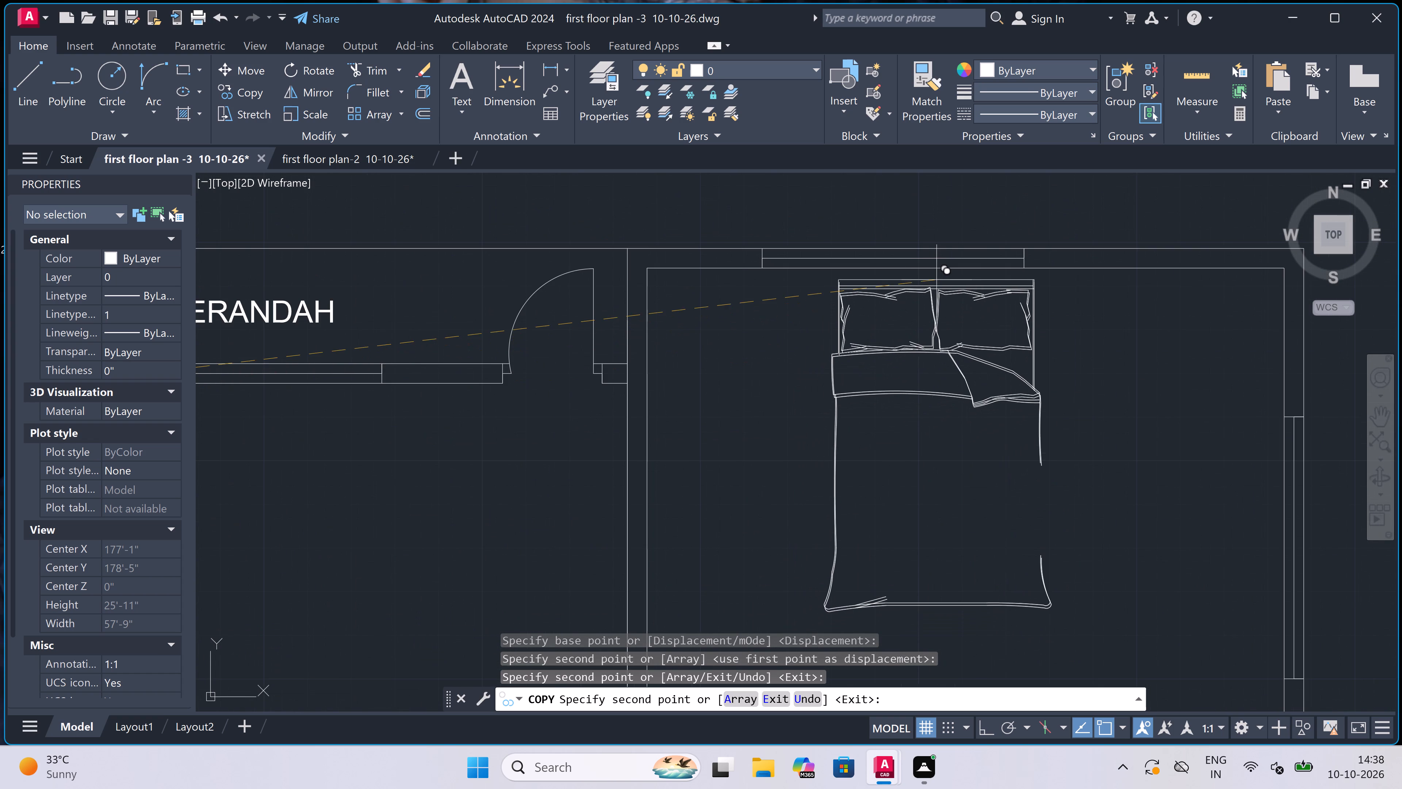
{"action": "double_click", "coordinate": [946, 280]}
{"action": "scroll", "coordinate": [946, 280], "scroll_direction": "down", "scroll_amount": 7}
{"action": "scroll", "coordinate": [907, 312], "scroll_direction": "up", "scroll_amount": 3}
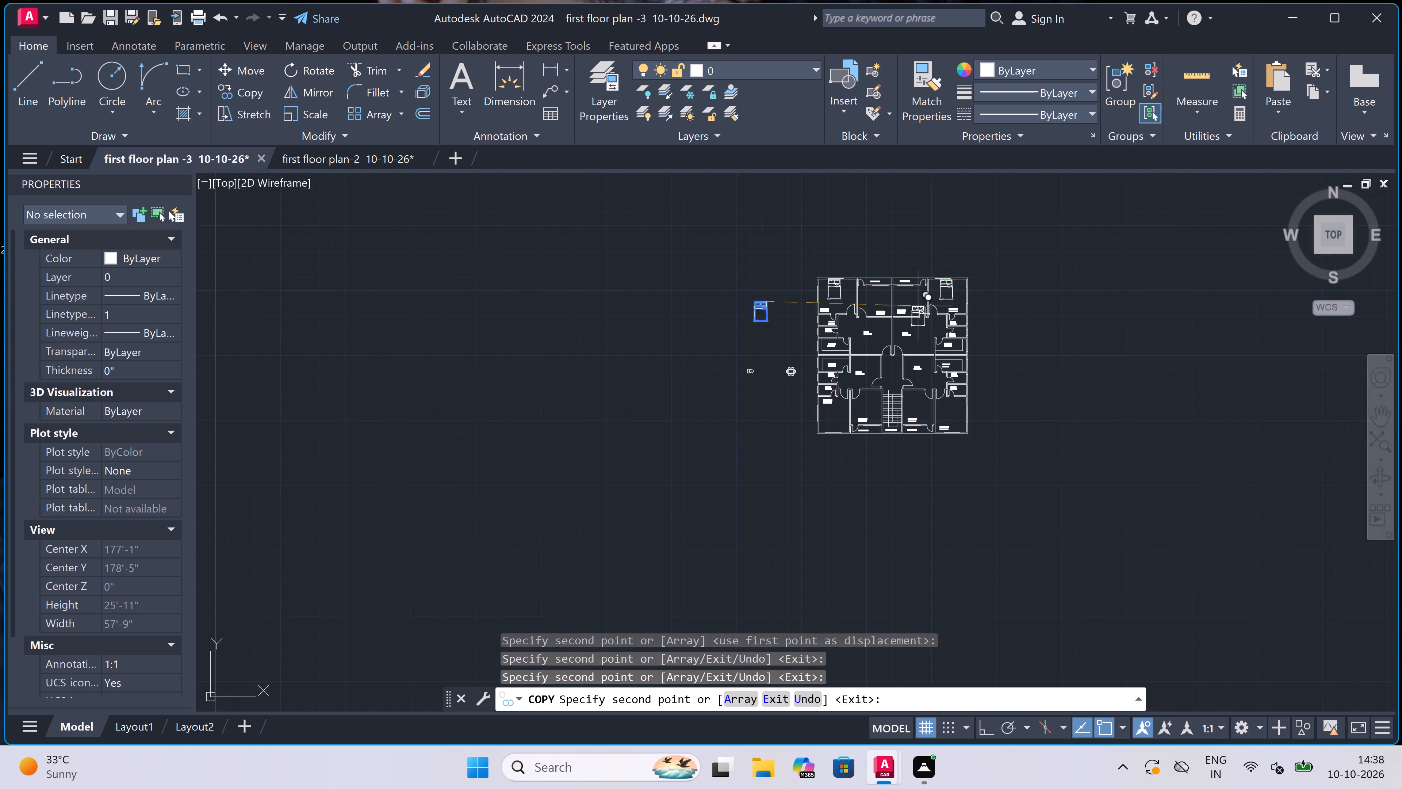
{"action": "scroll", "coordinate": [907, 312], "scroll_direction": "up", "scroll_amount": 1}
{"action": "scroll", "coordinate": [908, 312], "scroll_direction": "down", "scroll_amount": 1}
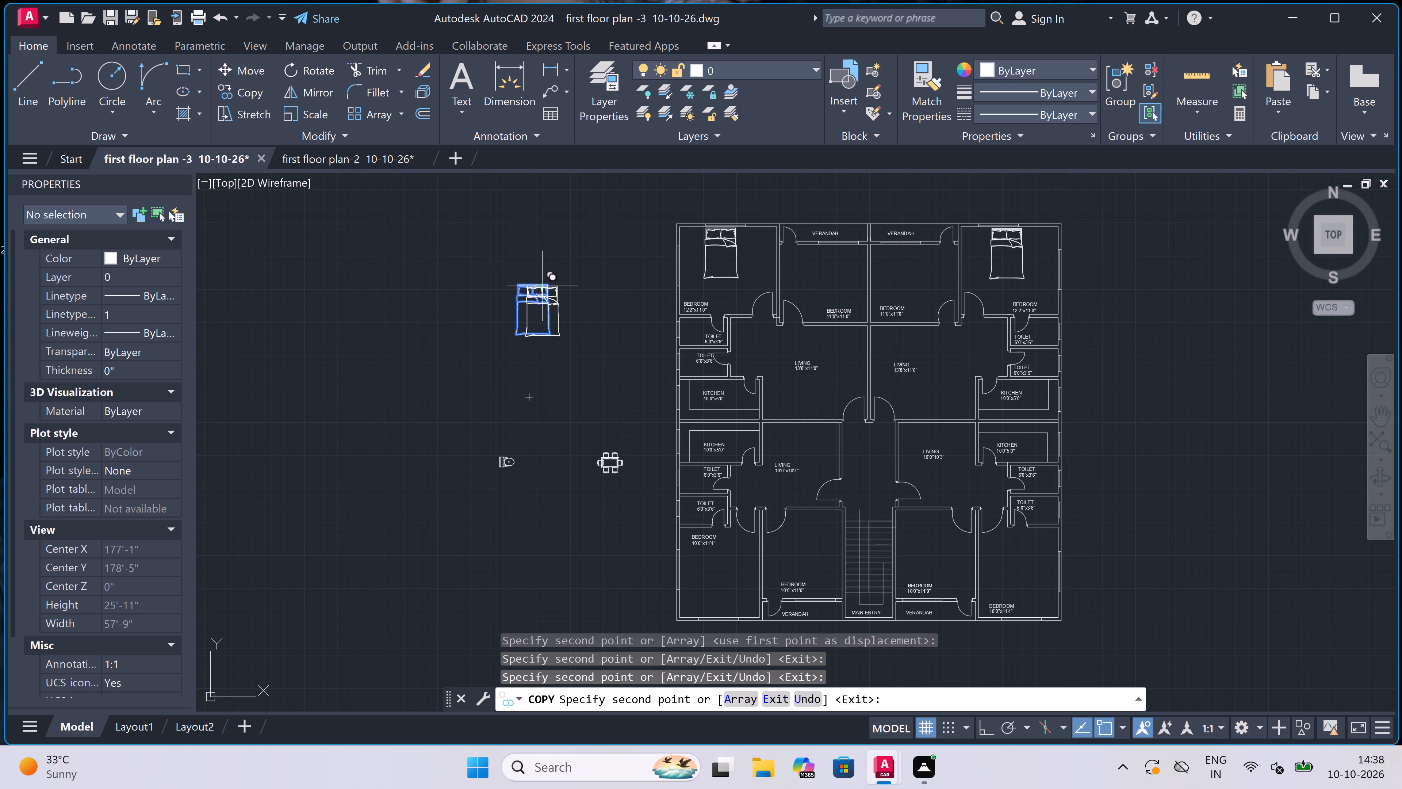
{"action": "key", "text": "Escape"}
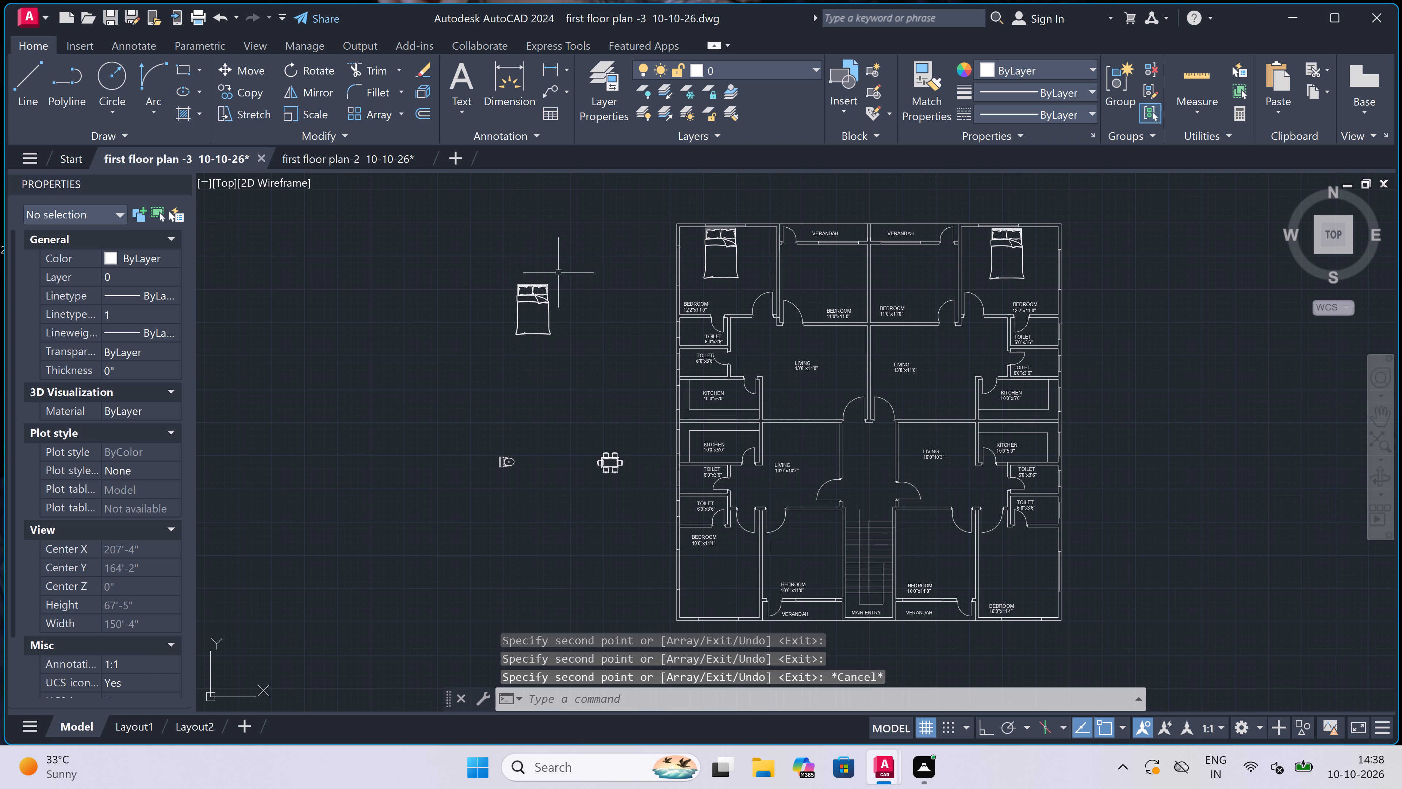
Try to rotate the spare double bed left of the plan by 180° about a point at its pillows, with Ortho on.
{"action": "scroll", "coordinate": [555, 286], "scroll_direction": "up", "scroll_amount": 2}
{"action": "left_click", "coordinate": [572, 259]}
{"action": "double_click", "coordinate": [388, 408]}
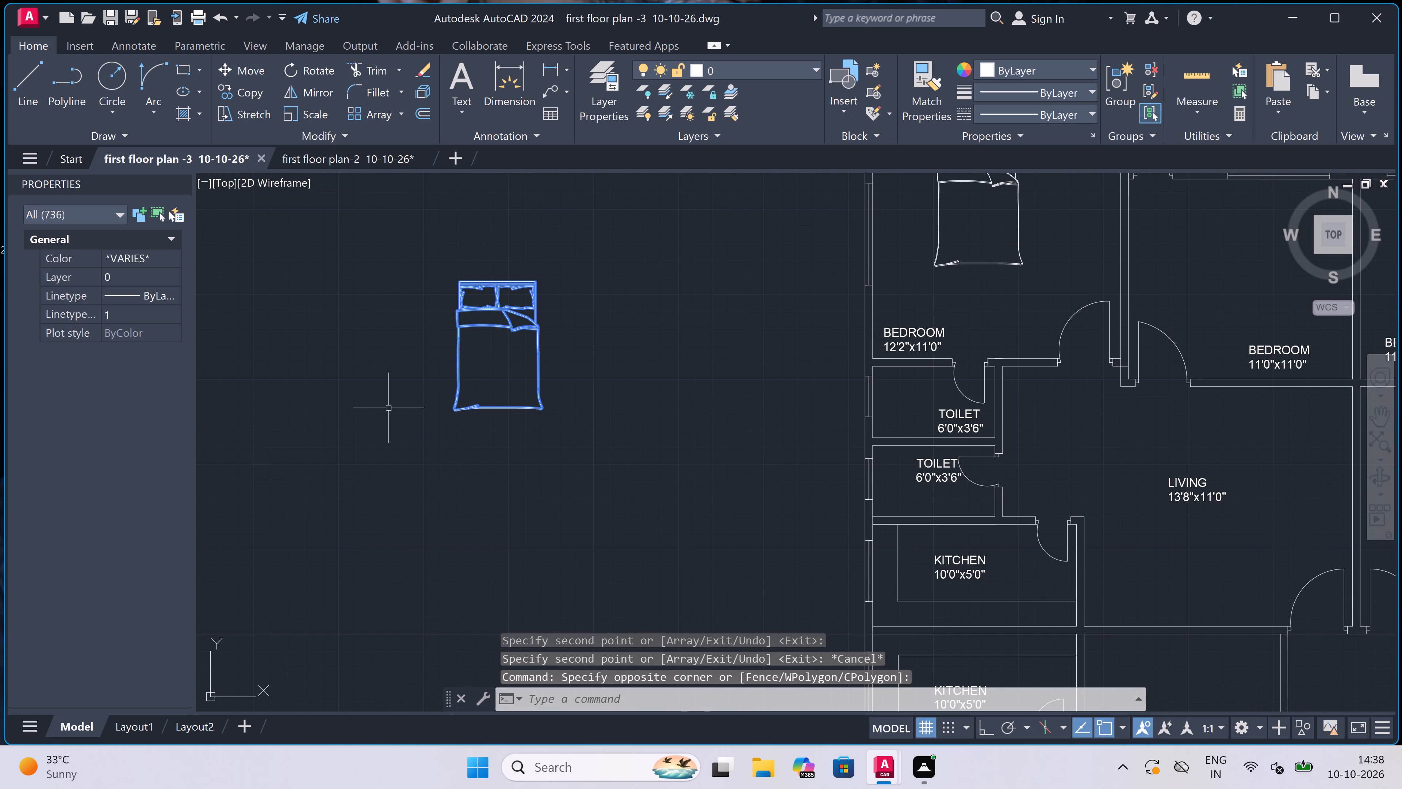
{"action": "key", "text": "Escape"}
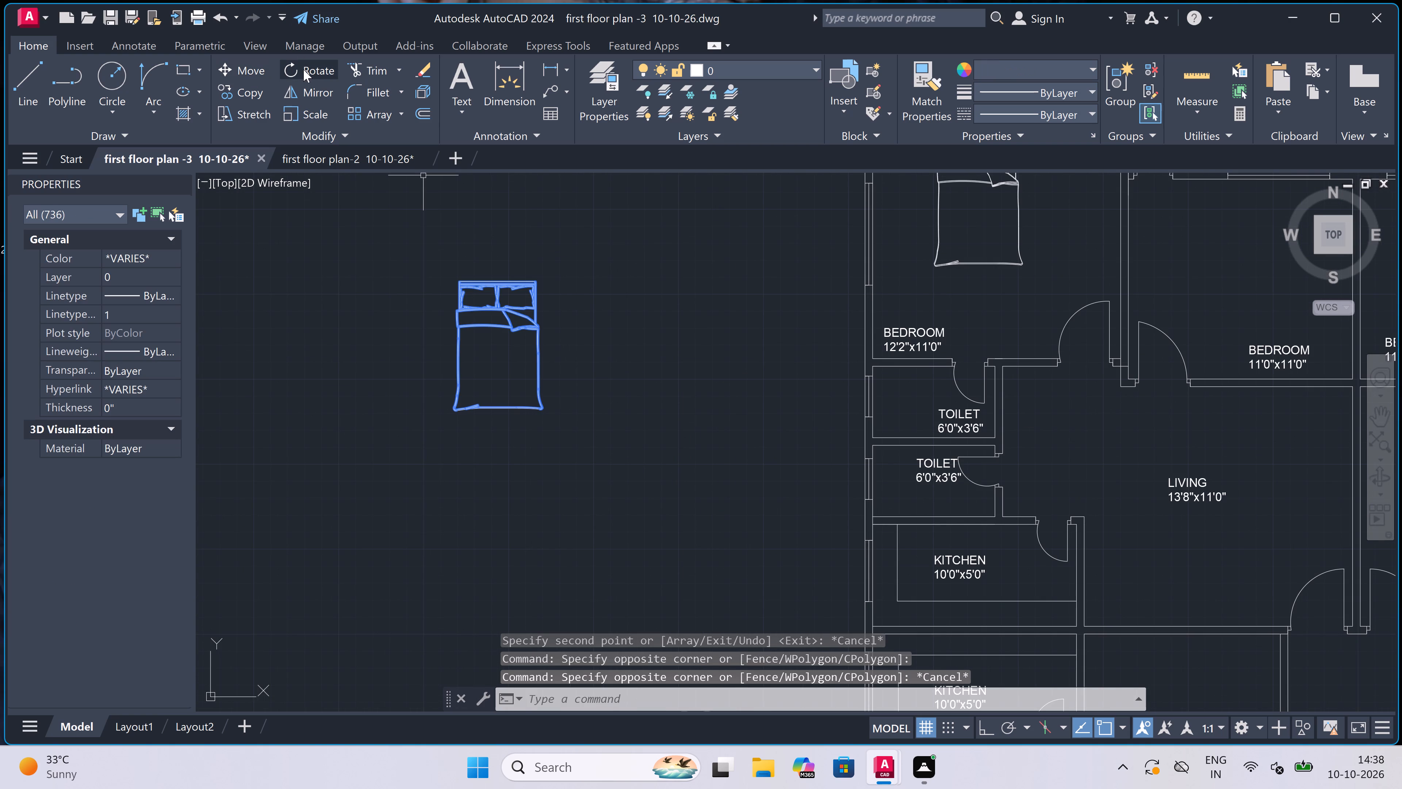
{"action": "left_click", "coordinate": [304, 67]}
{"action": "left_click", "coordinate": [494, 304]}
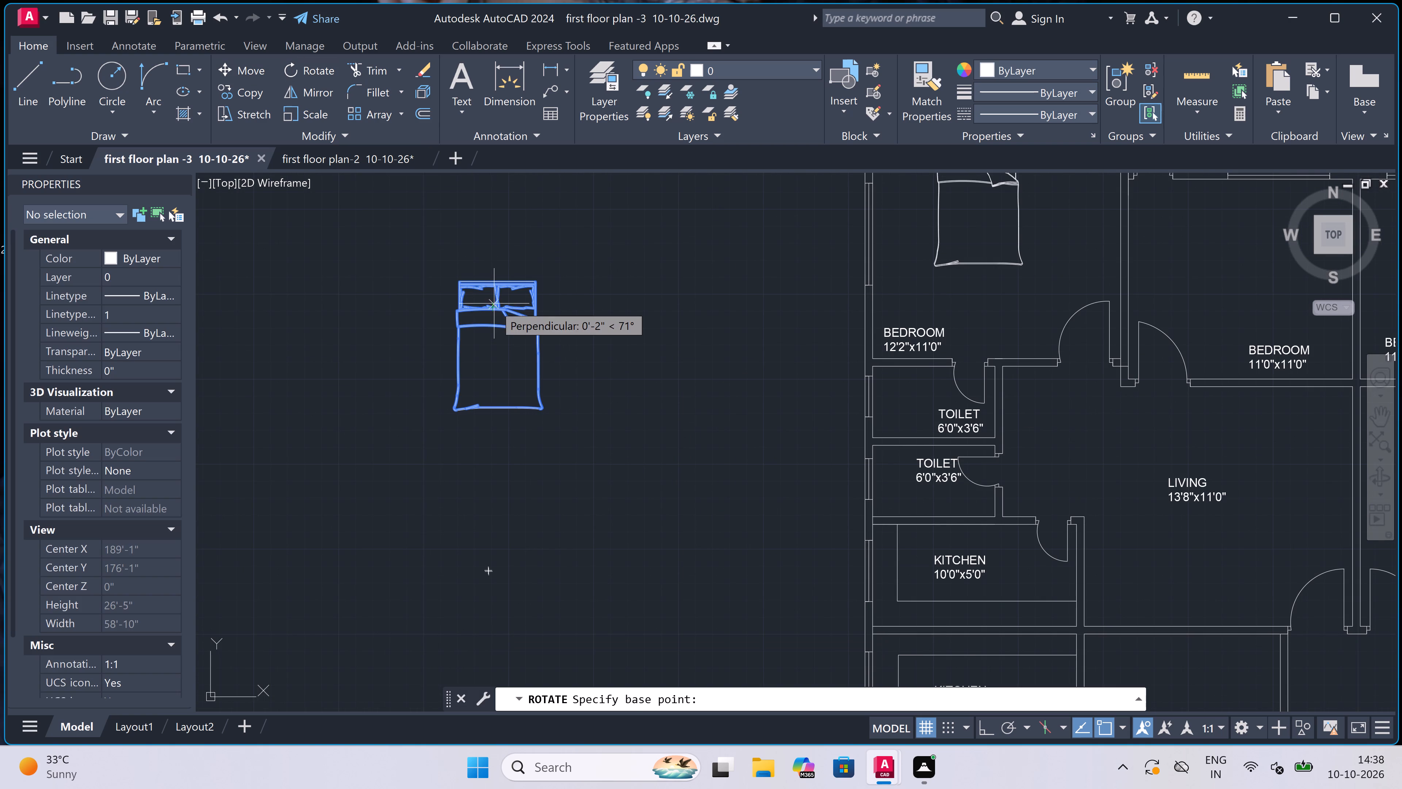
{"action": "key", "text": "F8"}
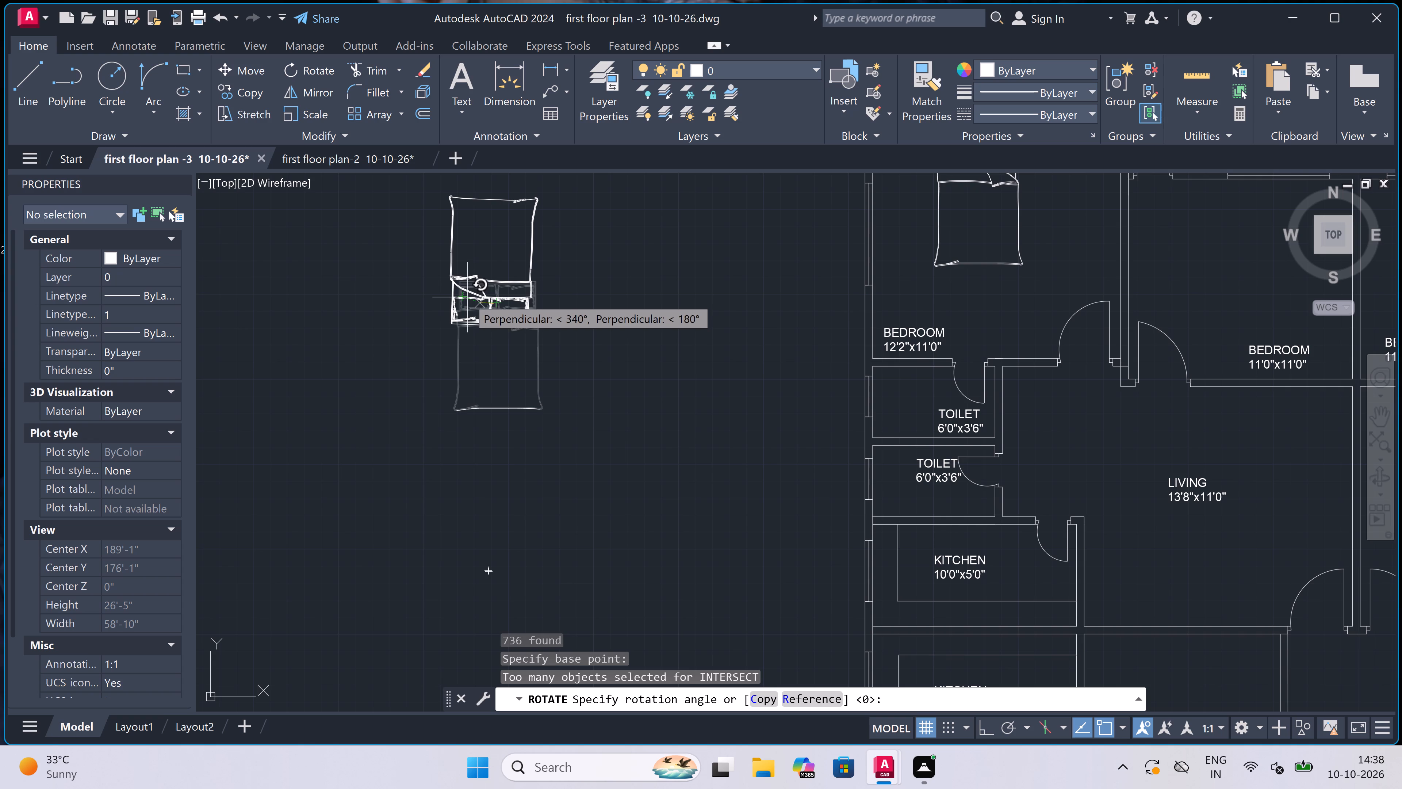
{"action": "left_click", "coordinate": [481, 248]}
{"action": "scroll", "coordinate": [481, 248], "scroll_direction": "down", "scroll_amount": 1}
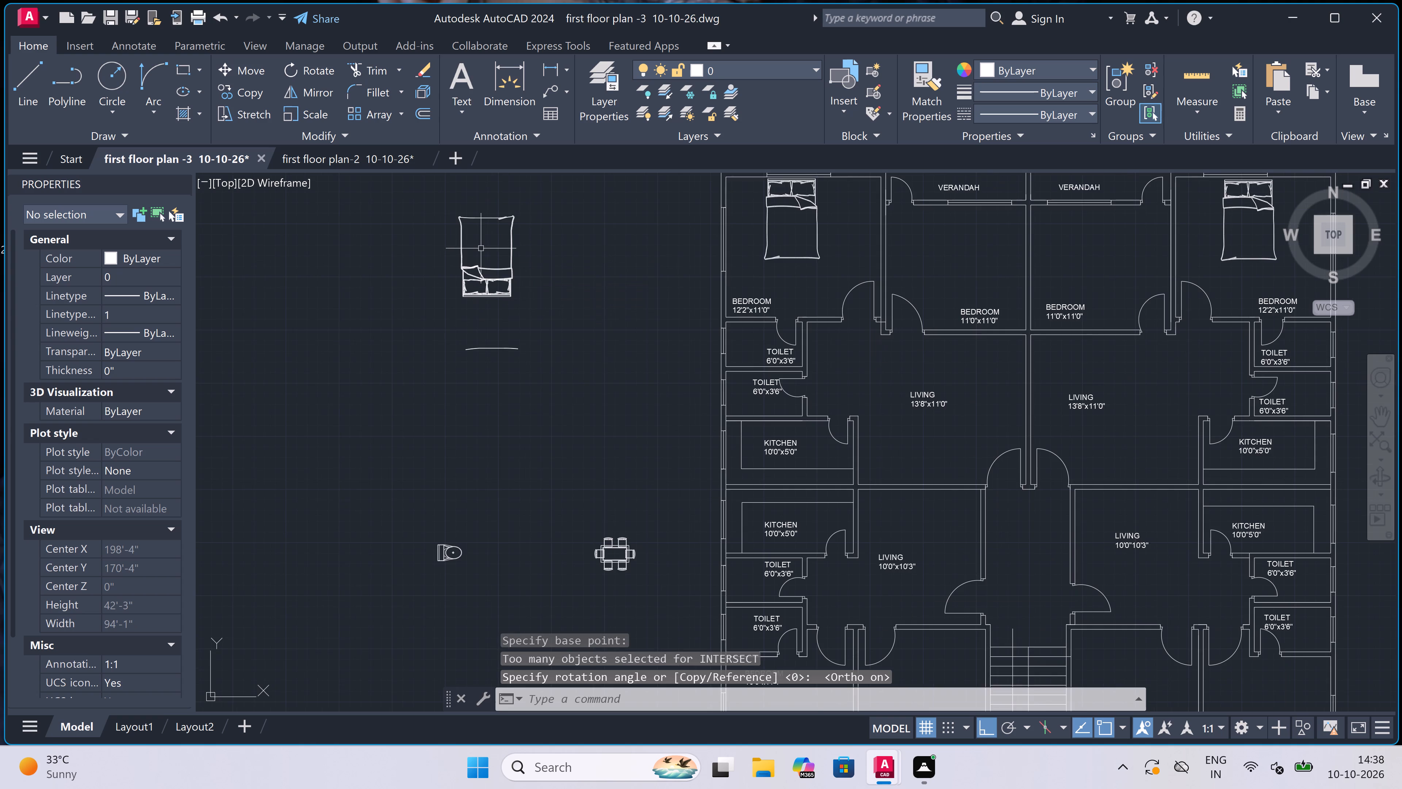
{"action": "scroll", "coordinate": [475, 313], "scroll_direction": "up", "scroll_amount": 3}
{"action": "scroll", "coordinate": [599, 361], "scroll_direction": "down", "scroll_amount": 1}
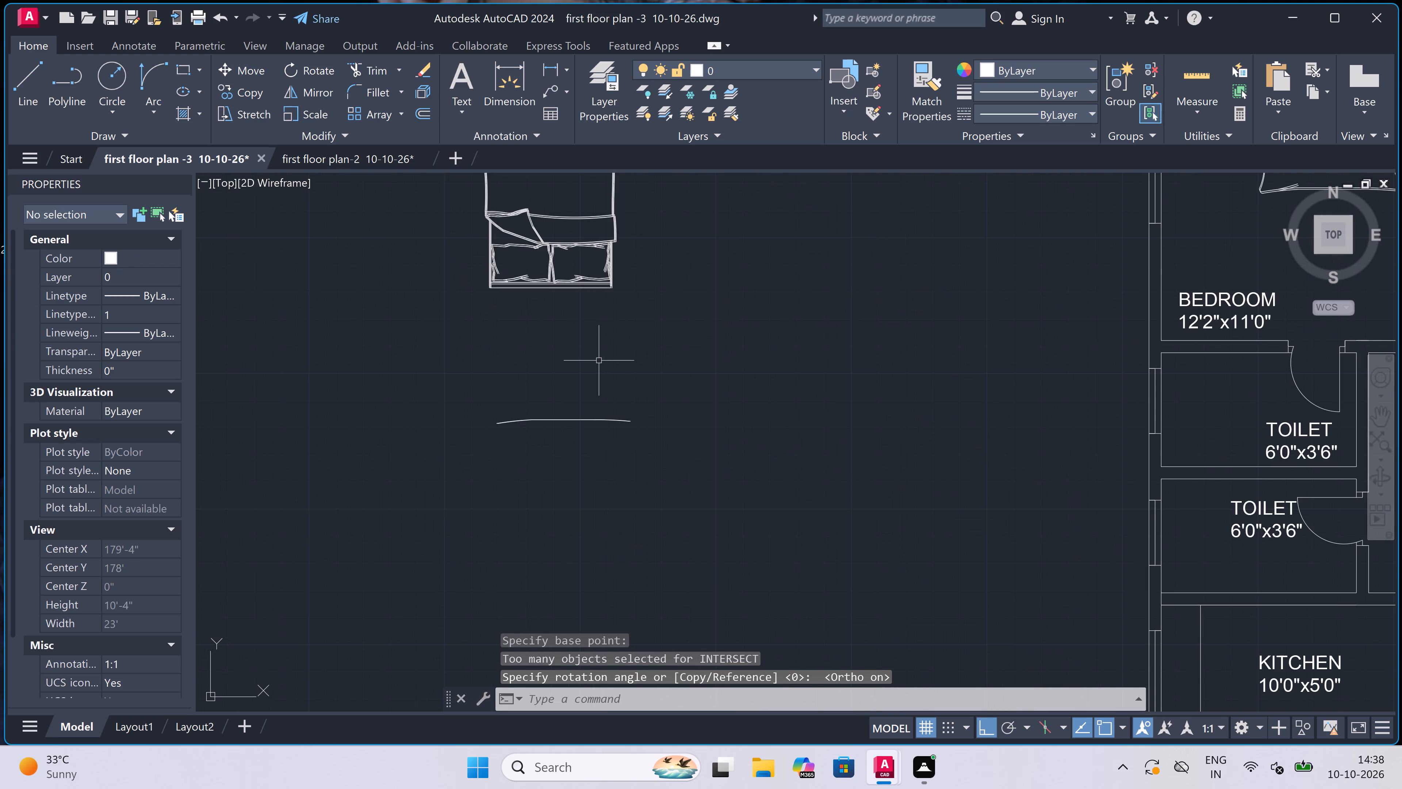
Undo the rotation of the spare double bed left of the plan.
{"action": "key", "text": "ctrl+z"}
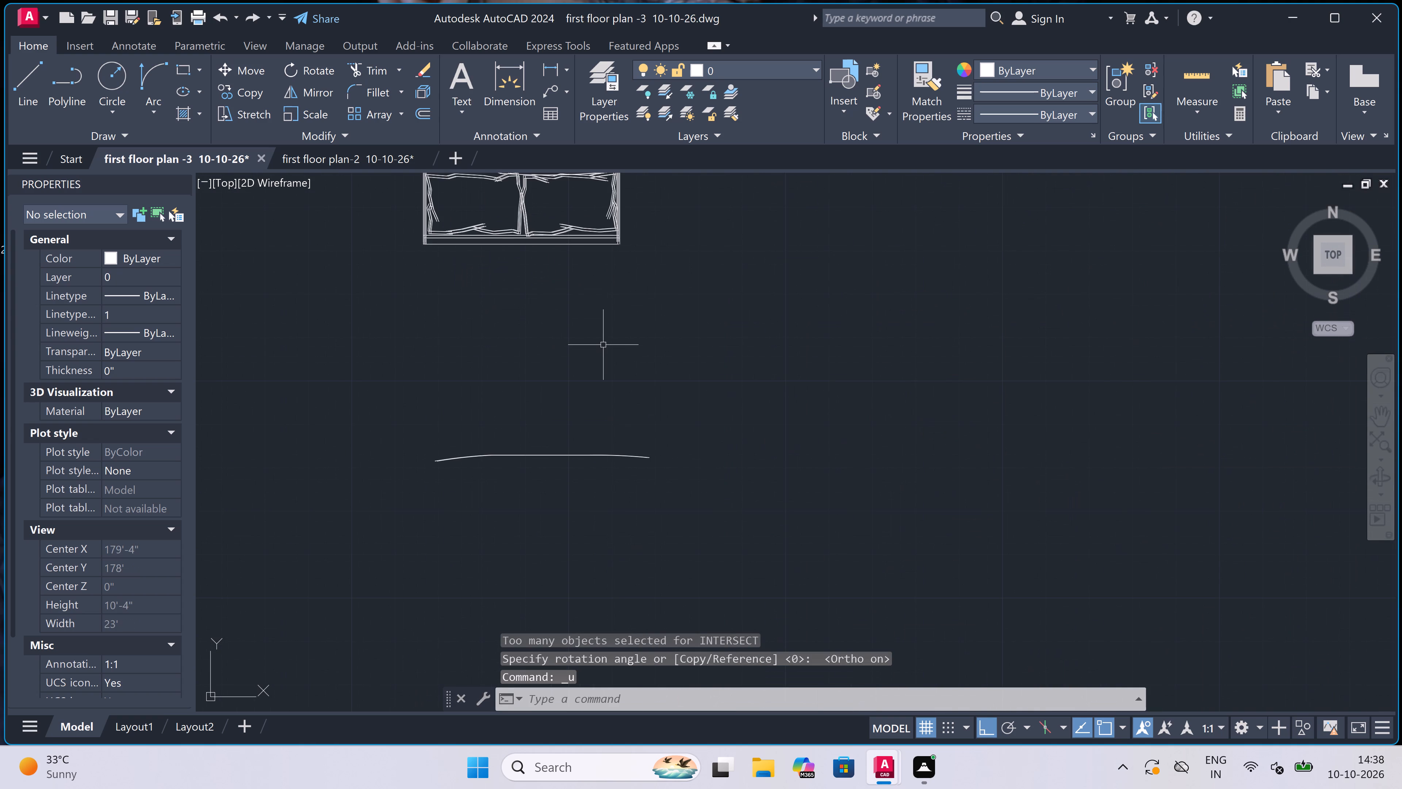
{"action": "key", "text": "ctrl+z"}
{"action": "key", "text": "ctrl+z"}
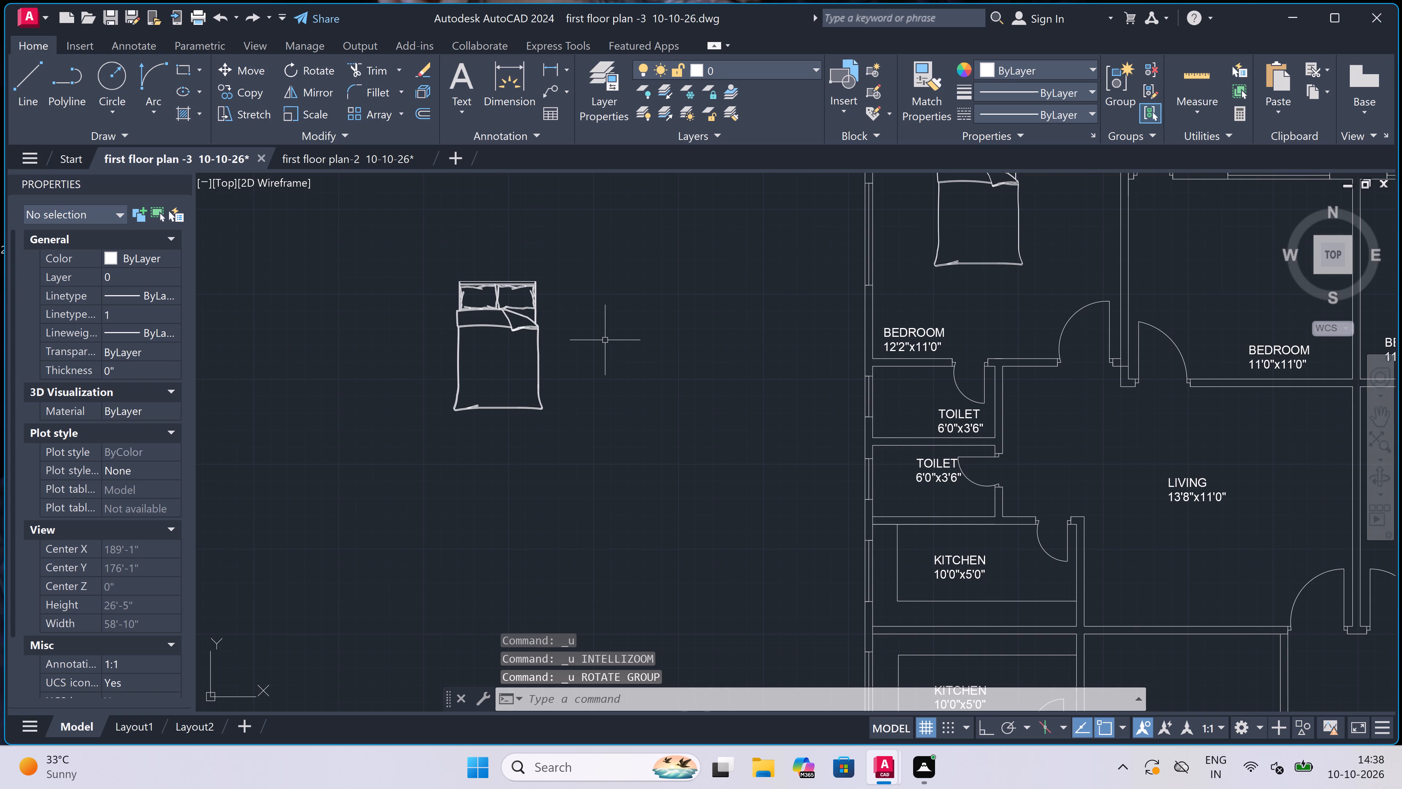
Rotate the spare double bed left of the plan by 180° about a point just below its pillows, with Ortho on.
{"action": "left_click", "coordinate": [589, 242]}
{"action": "left_click_drag", "start_coordinate": [310, 424], "coordinate": [317, 432]}
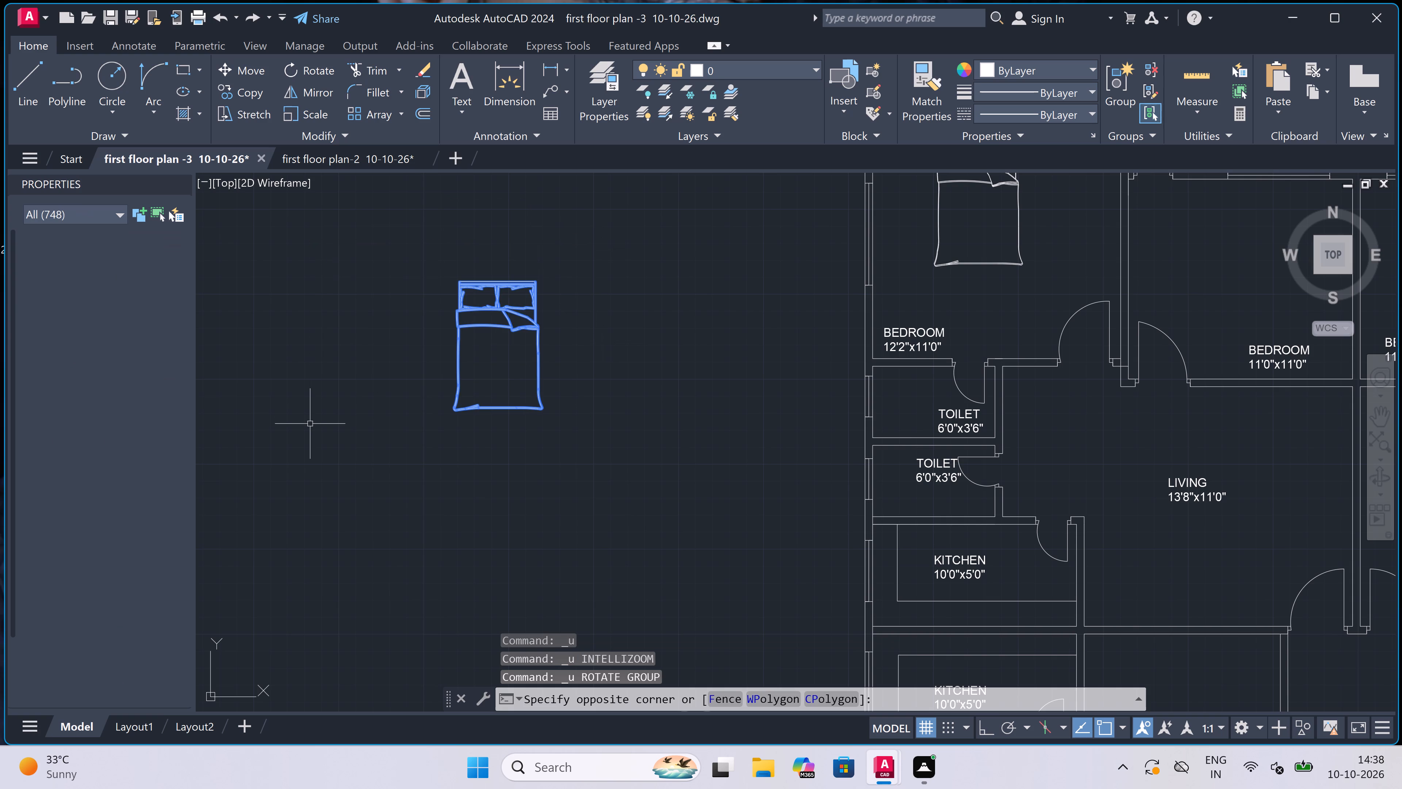
{"action": "double_click", "coordinate": [313, 70]}
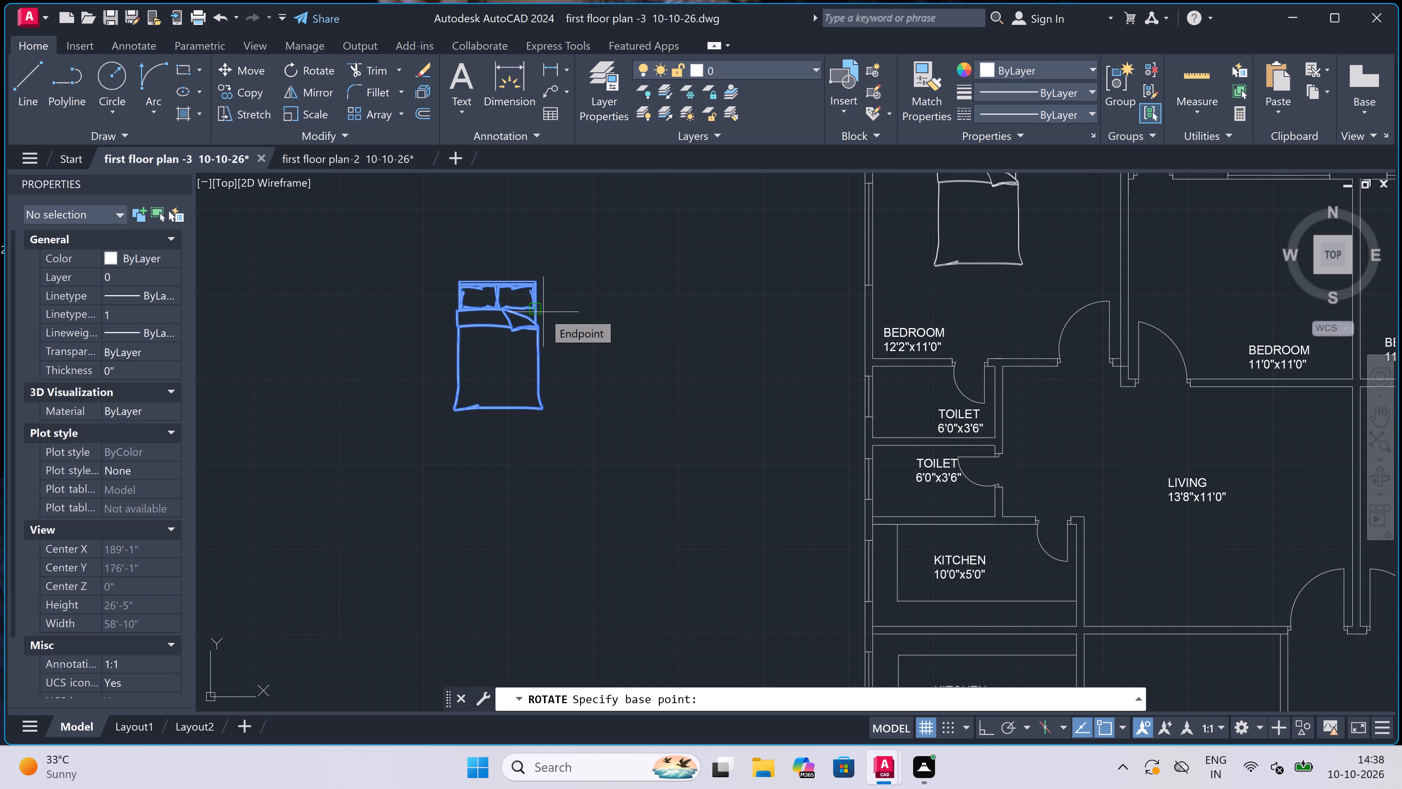
{"action": "double_click", "coordinate": [497, 319]}
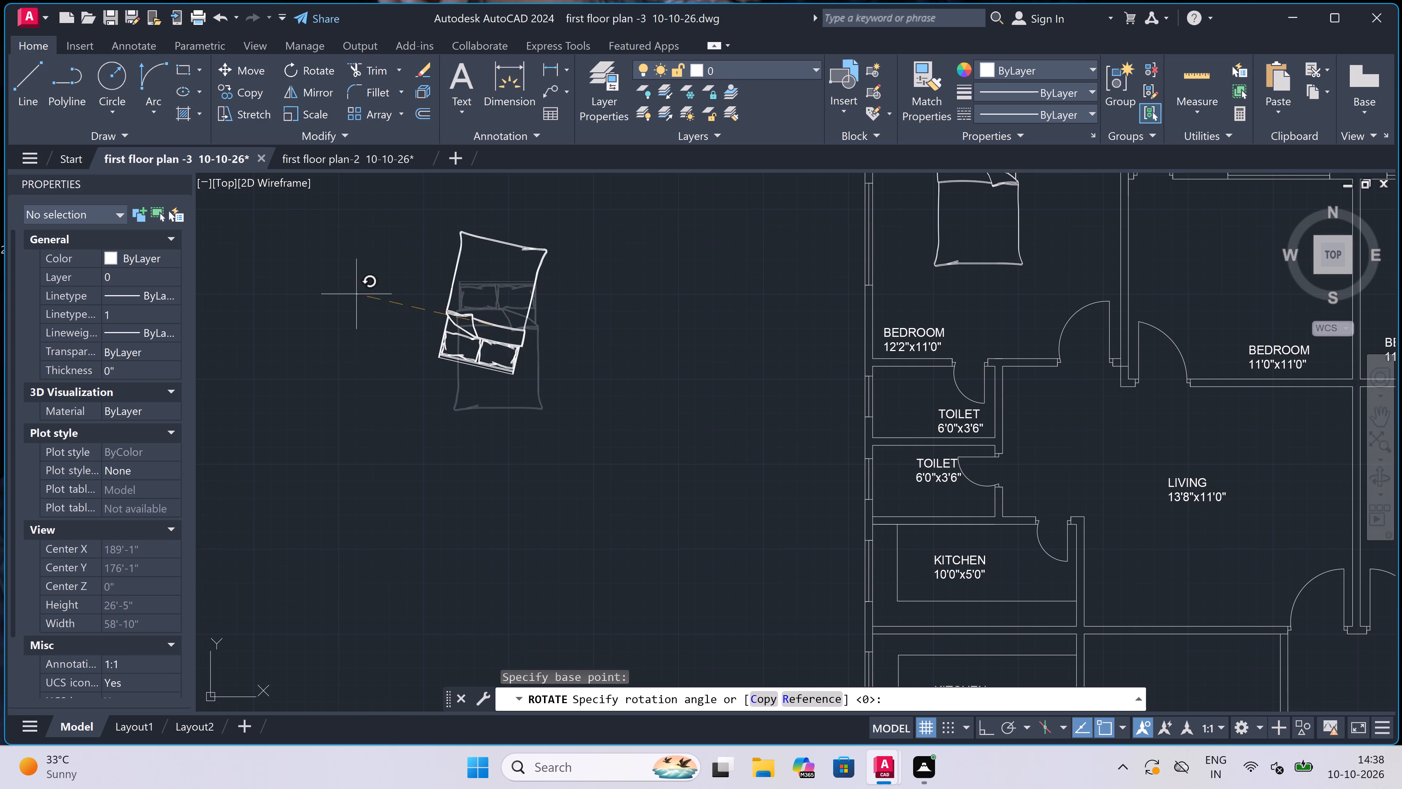
{"action": "key", "text": "F8"}
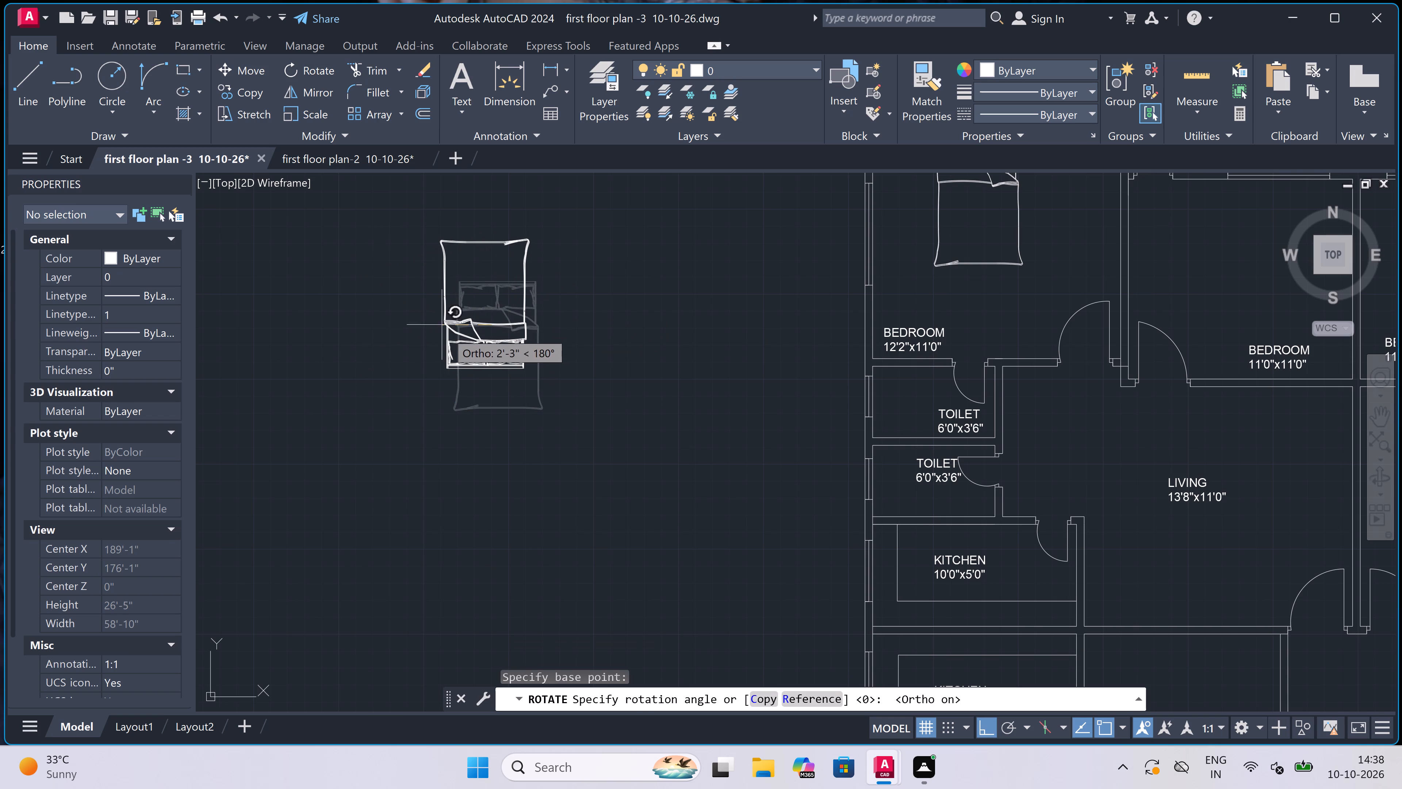
{"action": "double_click", "coordinate": [409, 294]}
{"action": "double_click", "coordinate": [543, 220]}
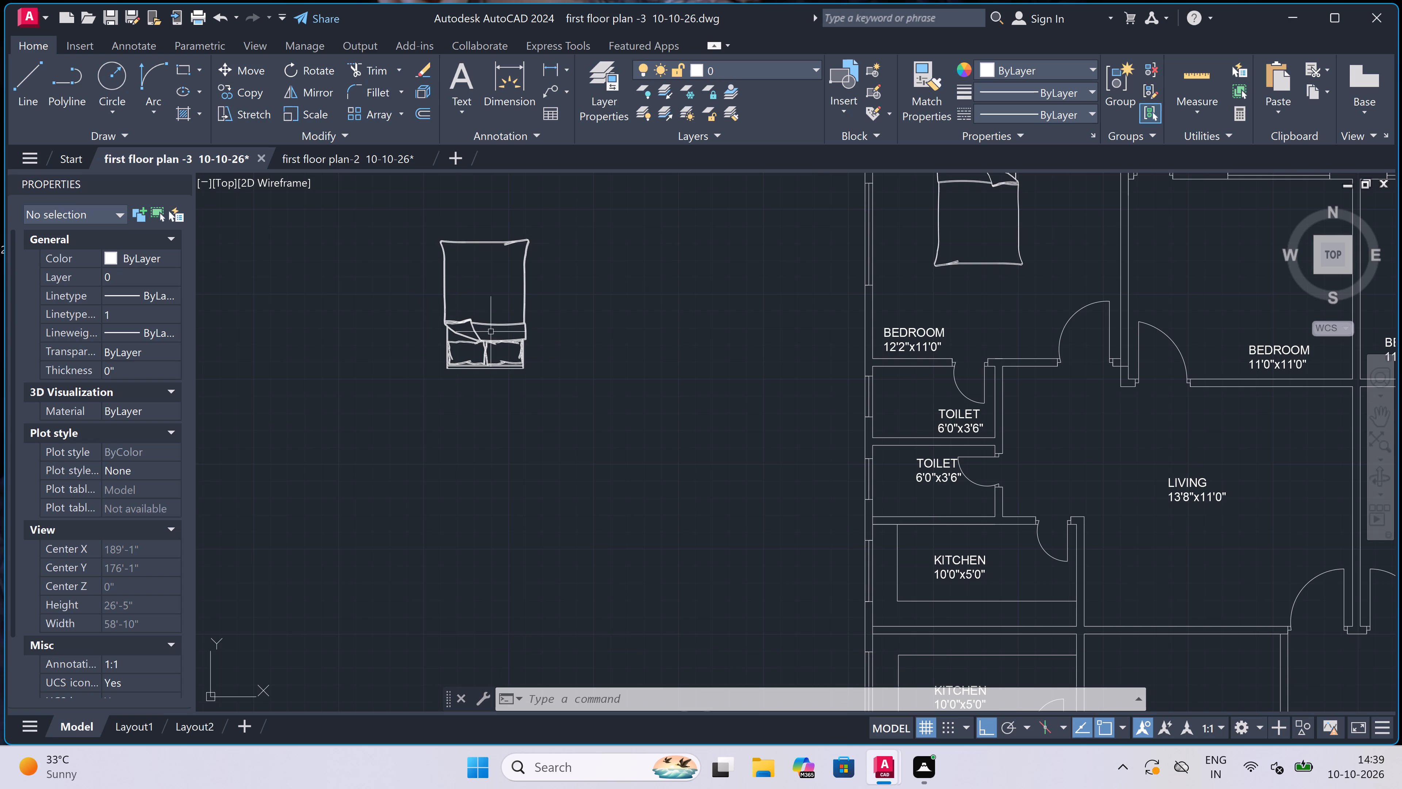
Copy the rotated bed by its headboard midpoint into the lower-left 10'0"x11'4" bedroom, headboard just above the bottom window, with Ortho off.
{"action": "left_click", "coordinate": [553, 209]}
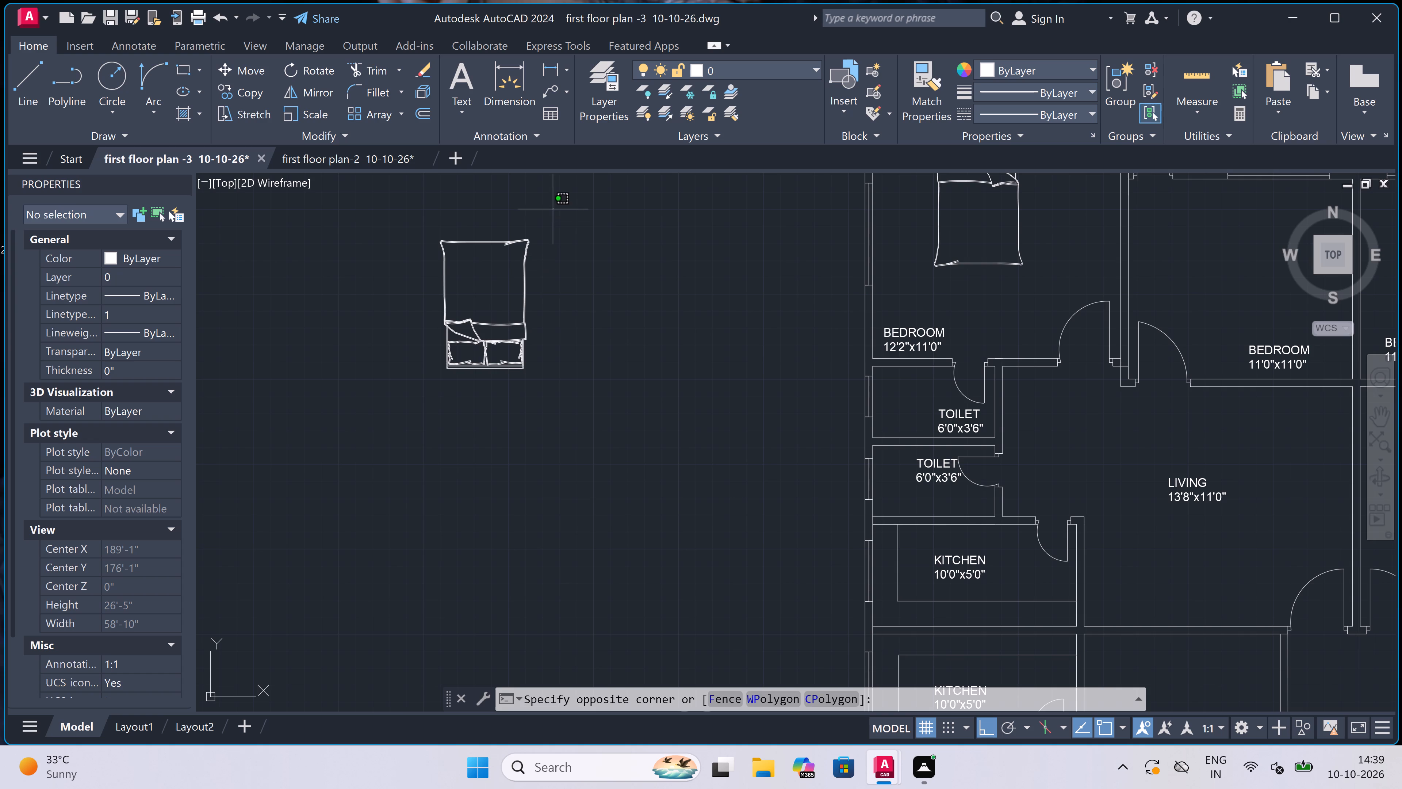
{"action": "left_click", "coordinate": [355, 406]}
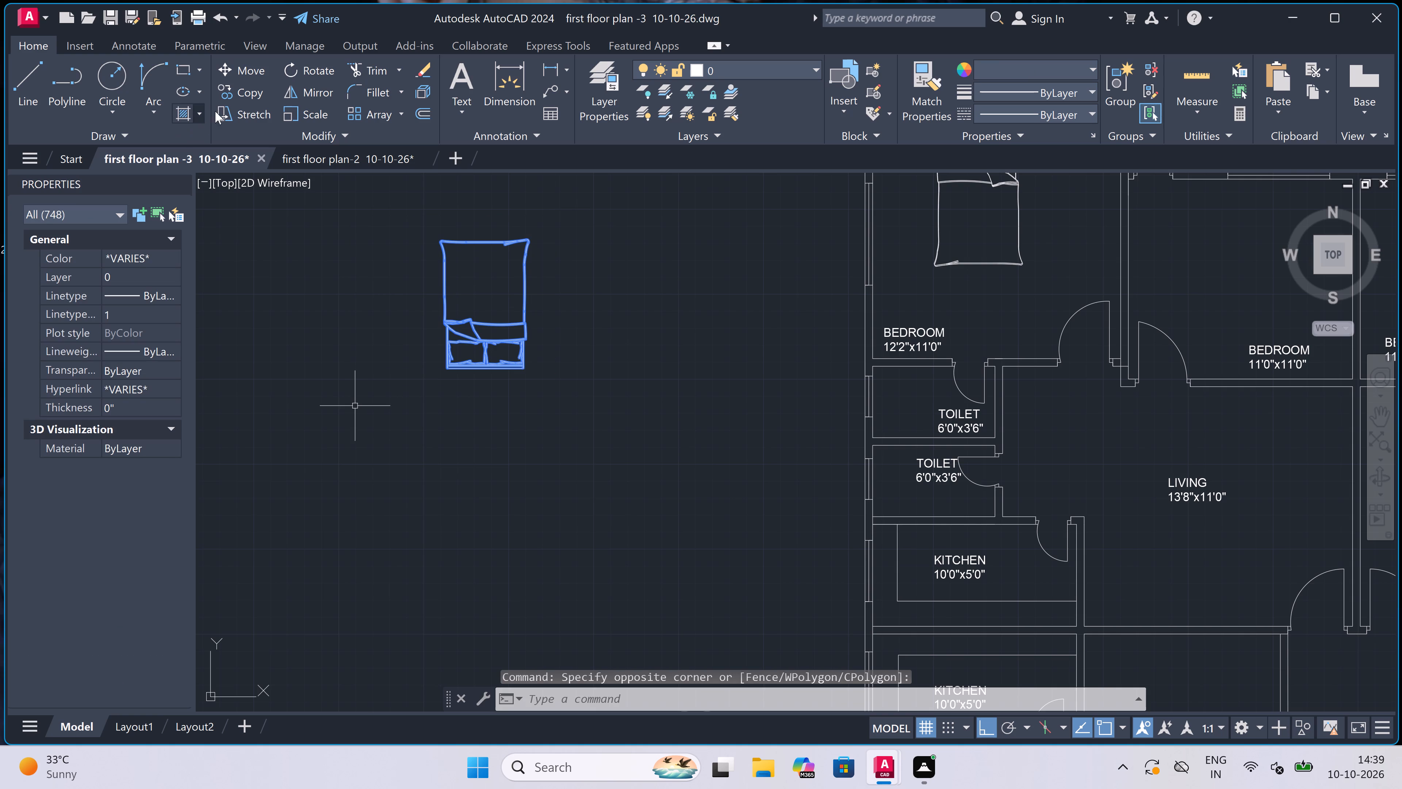
{"action": "left_click", "coordinate": [253, 87]}
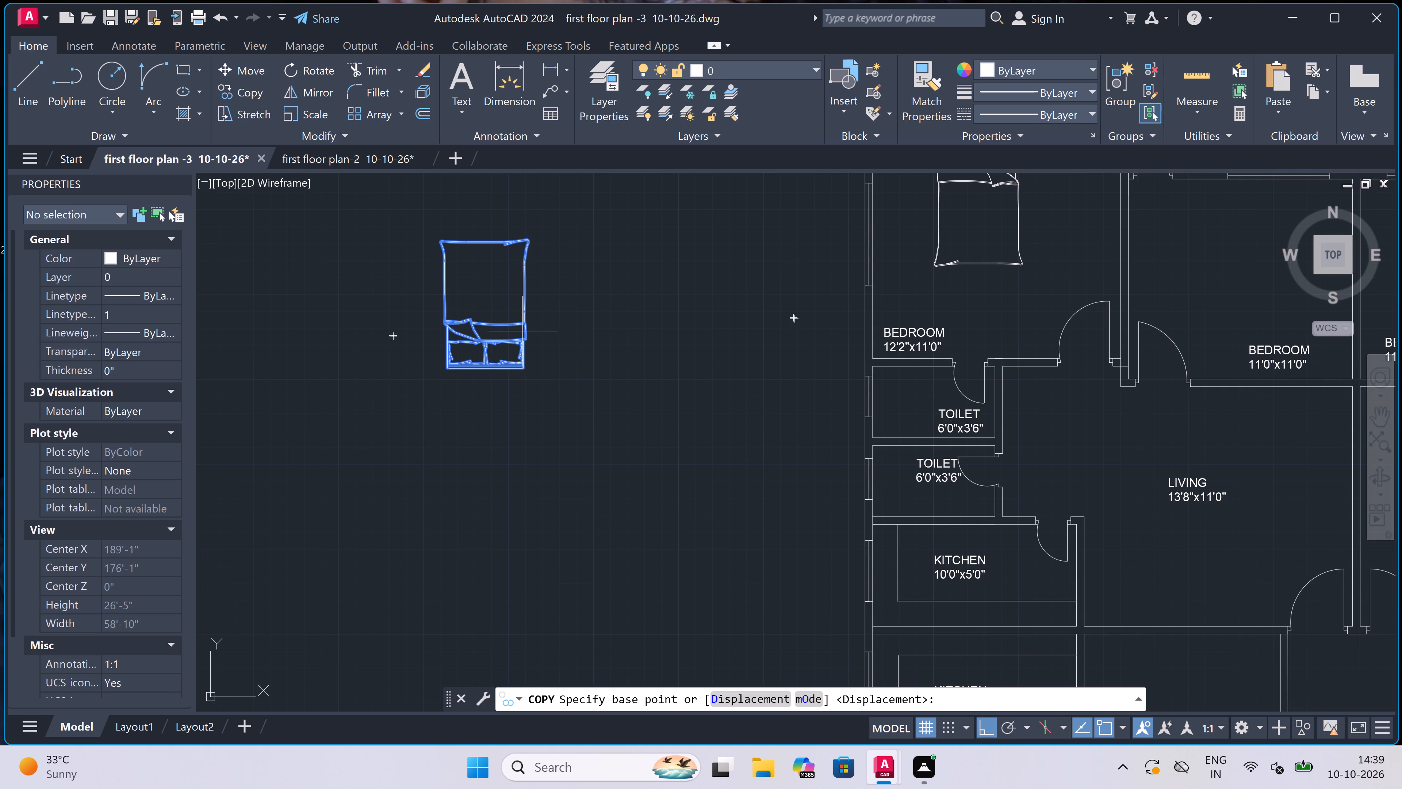
{"action": "scroll", "coordinate": [483, 382], "scroll_direction": "up", "scroll_amount": 2}
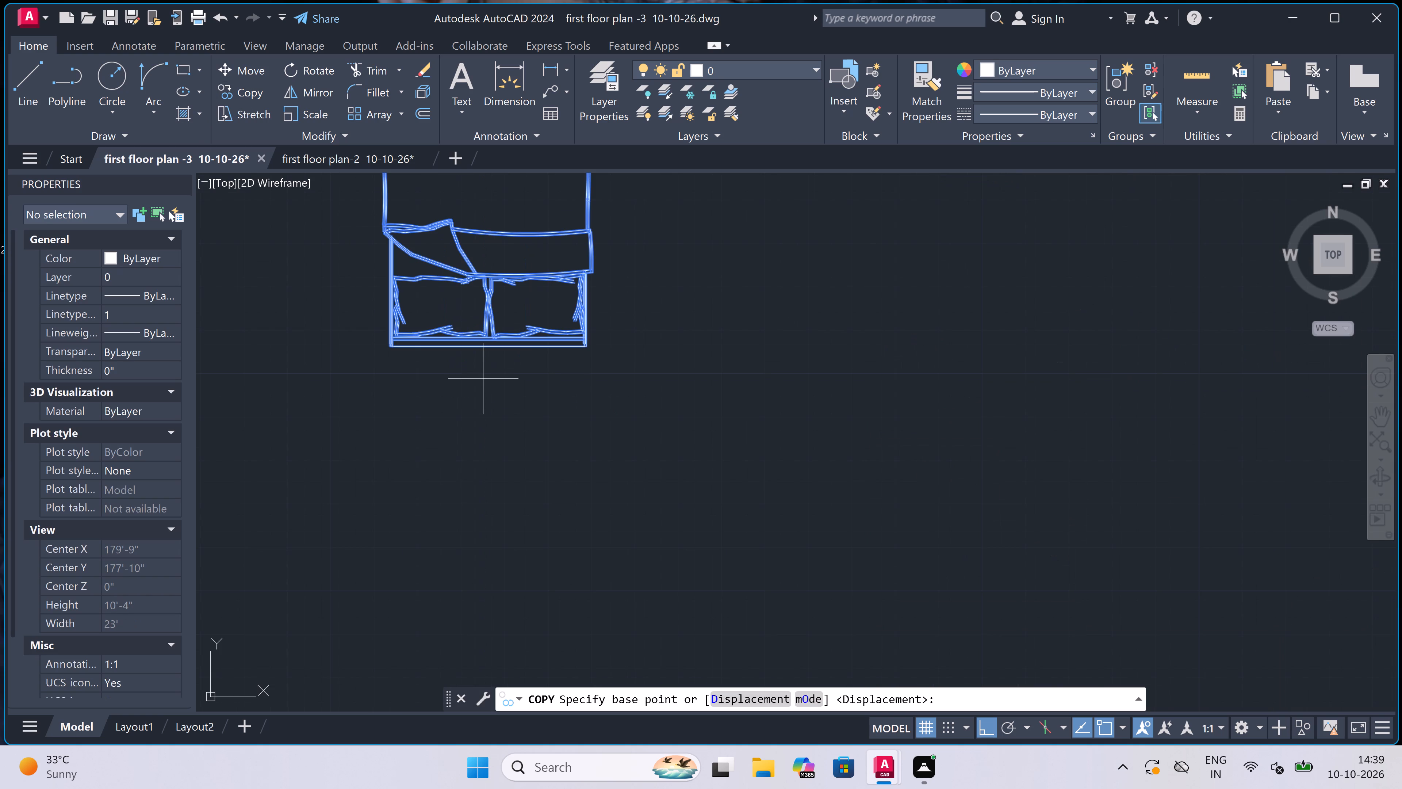
{"action": "left_click", "coordinate": [483, 346]}
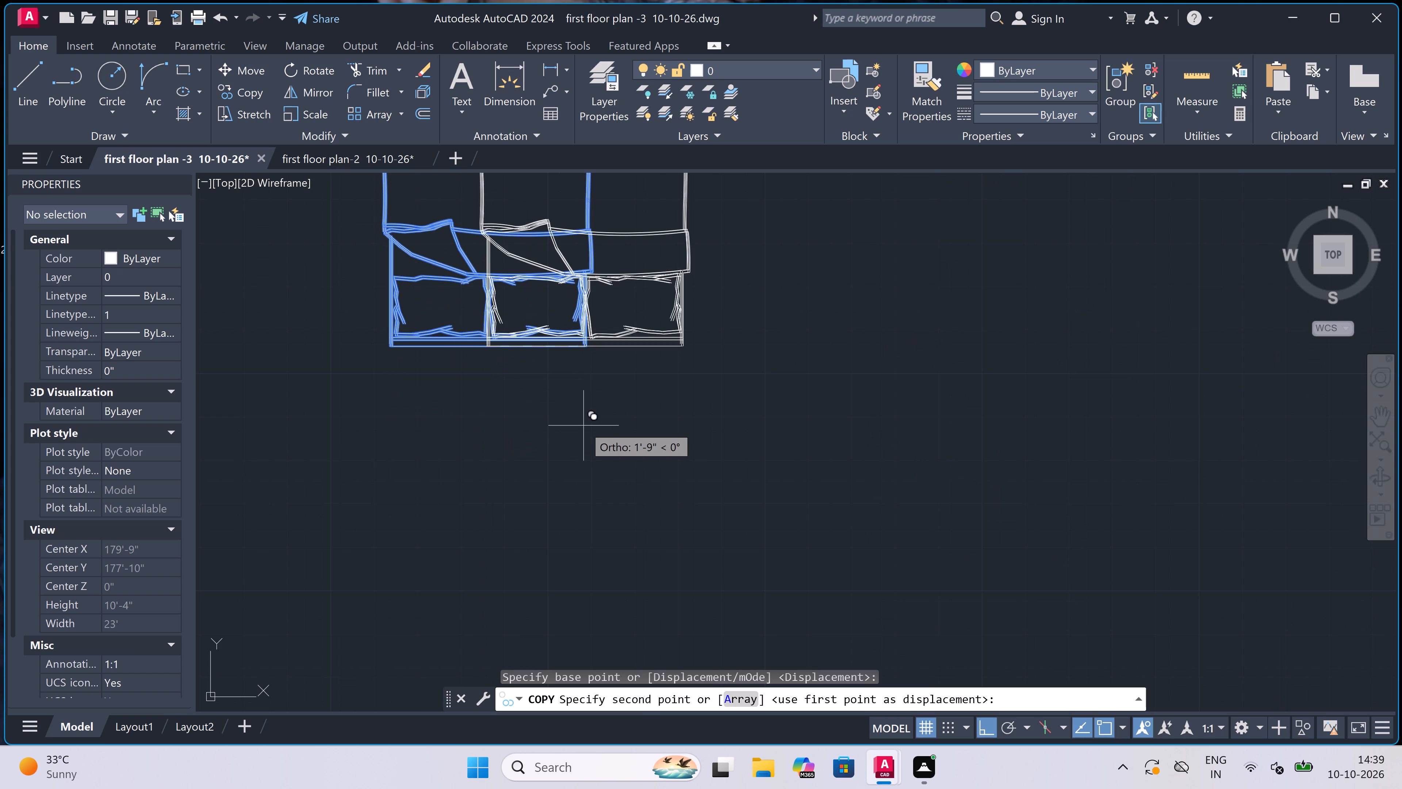
{"action": "scroll", "coordinate": [587, 423], "scroll_direction": "down", "scroll_amount": 6}
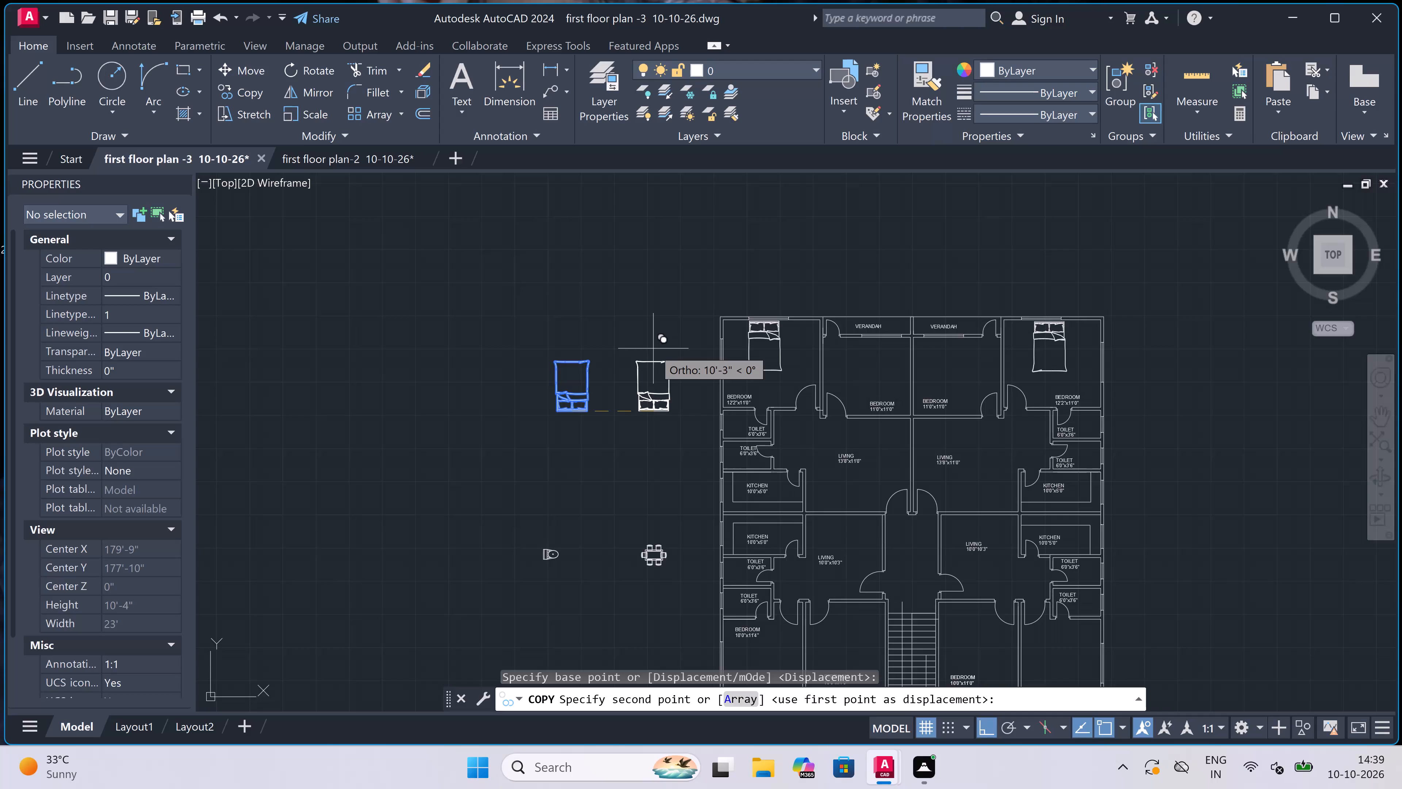
{"action": "scroll", "coordinate": [655, 347], "scroll_direction": "down", "scroll_amount": 4}
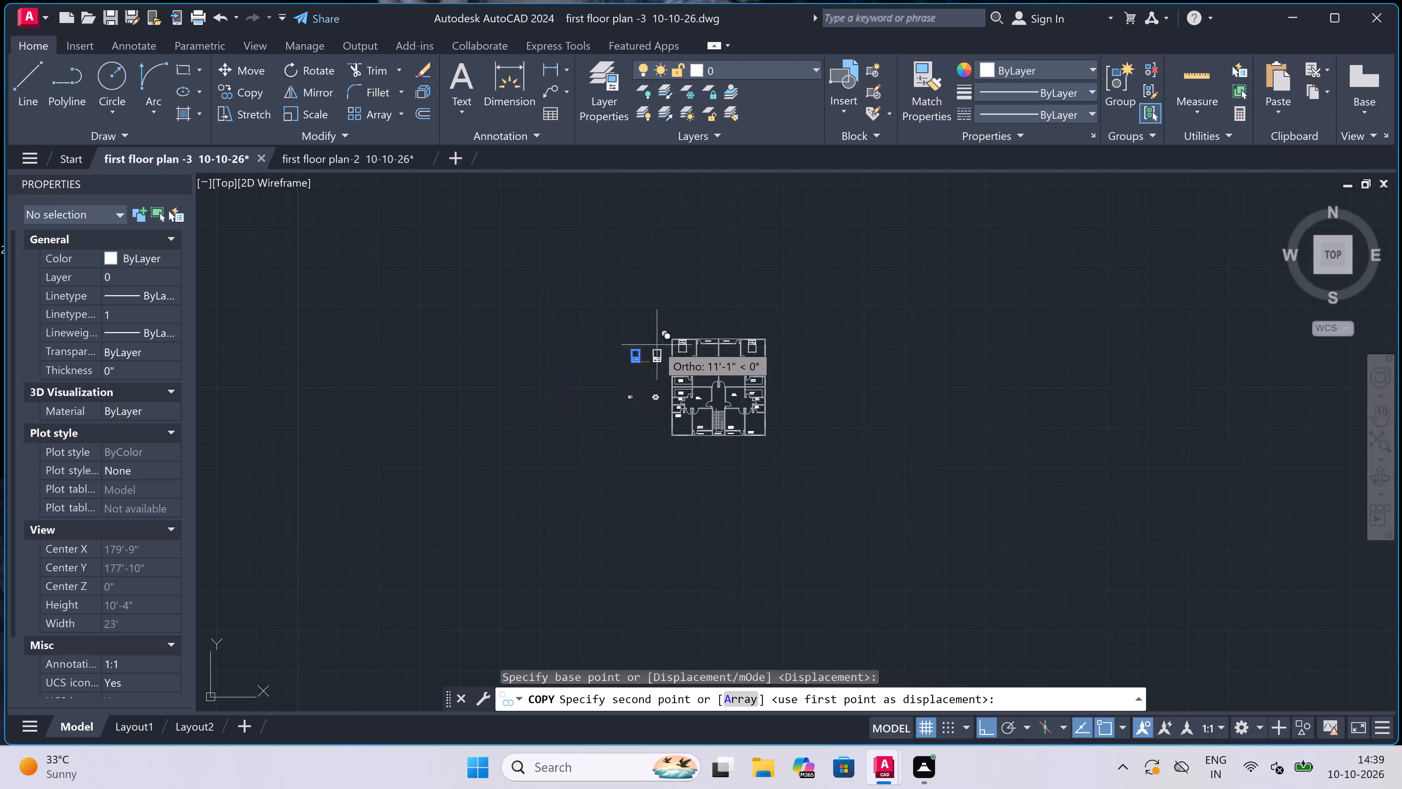
{"action": "scroll", "coordinate": [655, 365], "scroll_direction": "up", "scroll_amount": 4}
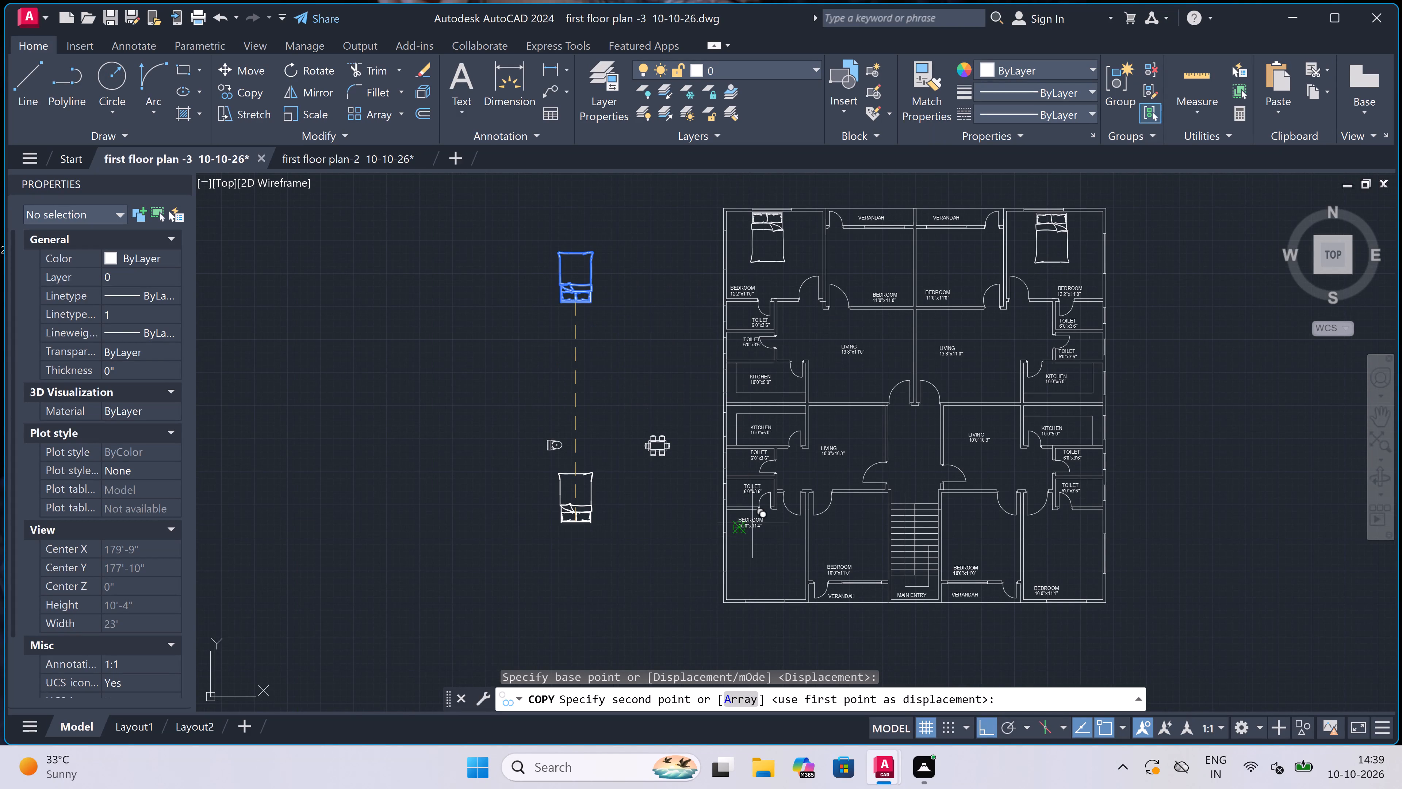
{"action": "key", "text": "F8"}
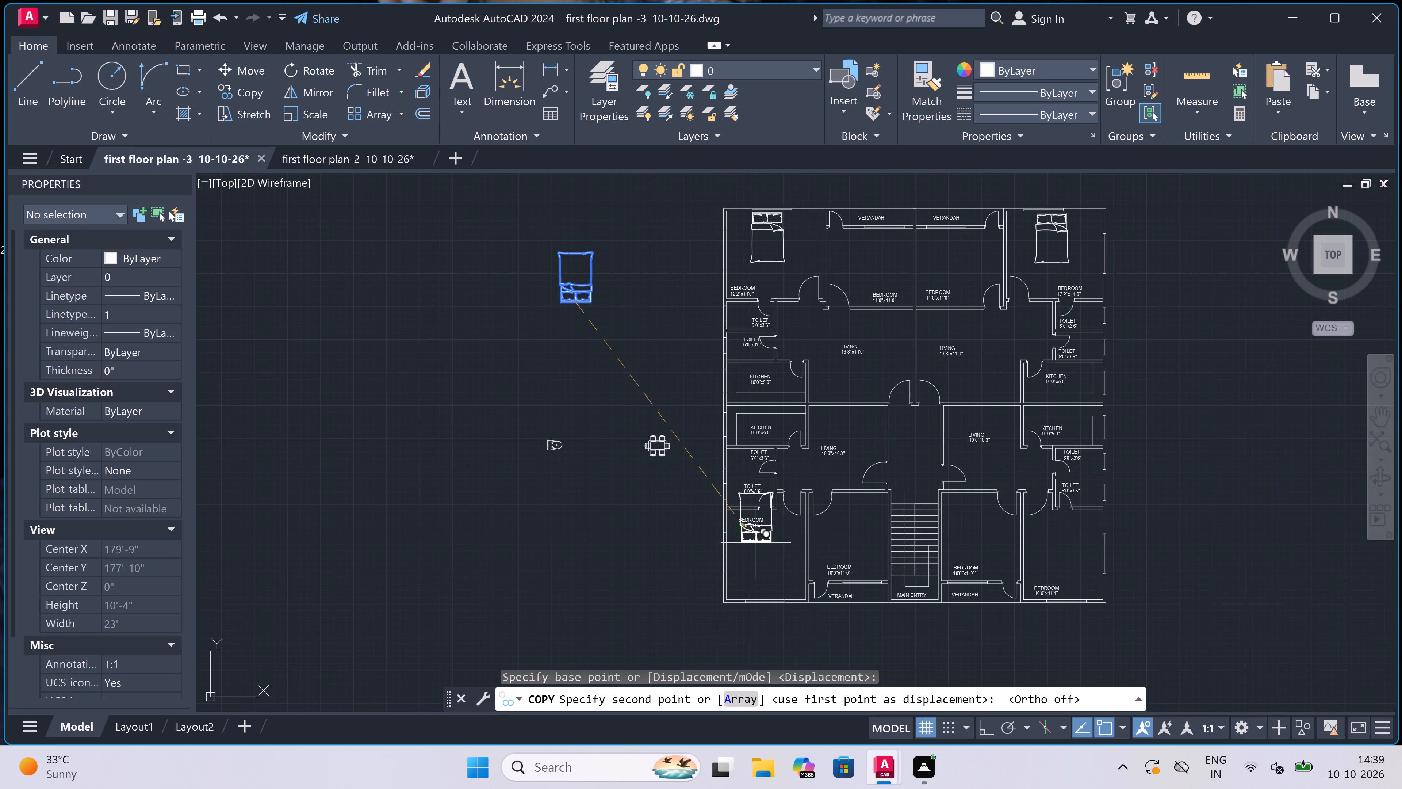
{"action": "scroll", "coordinate": [796, 518], "scroll_direction": "down", "scroll_amount": 1}
{"action": "scroll", "coordinate": [778, 560], "scroll_direction": "up", "scroll_amount": 3}
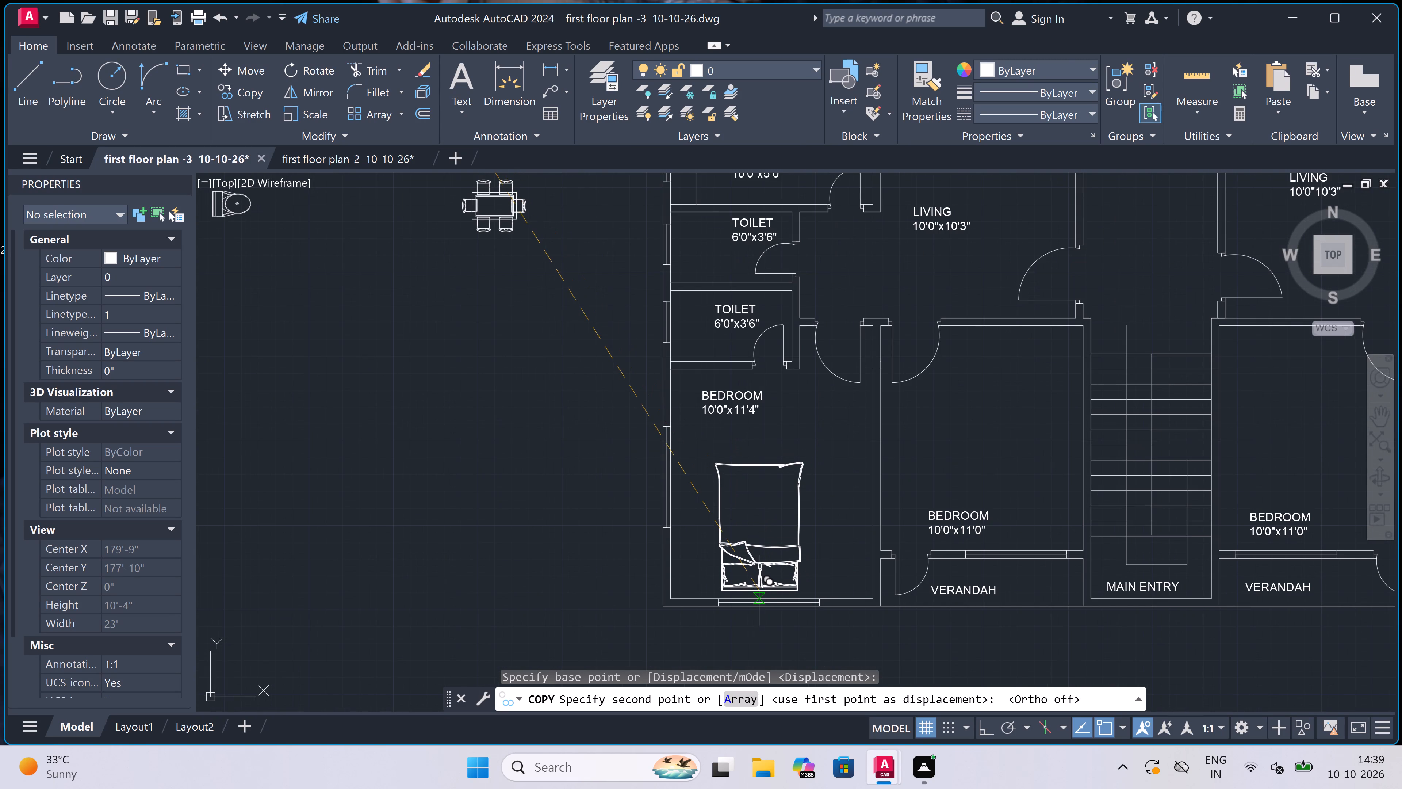
{"action": "scroll", "coordinate": [759, 589], "scroll_direction": "up", "scroll_amount": 1}
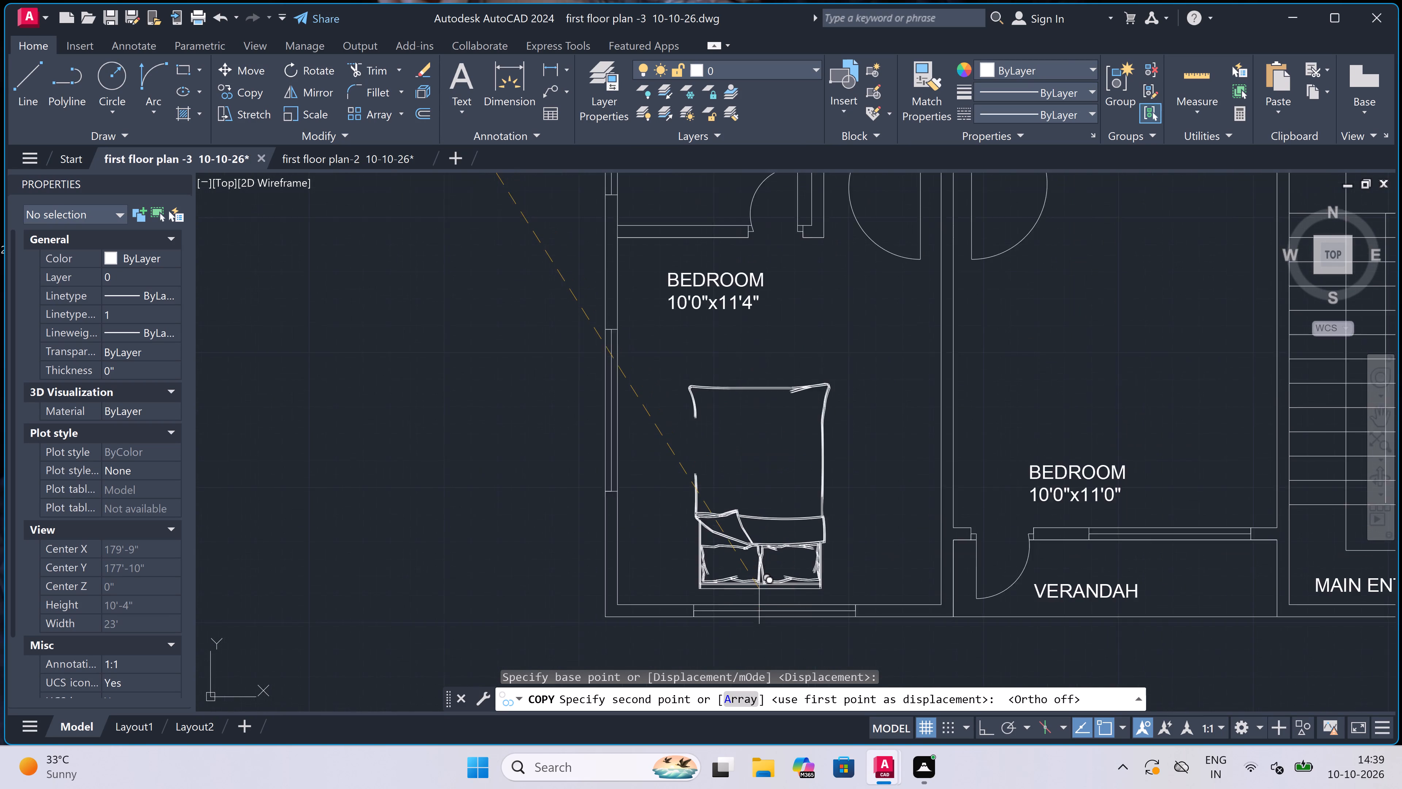
{"action": "scroll", "coordinate": [759, 589], "scroll_direction": "up", "scroll_amount": 2}
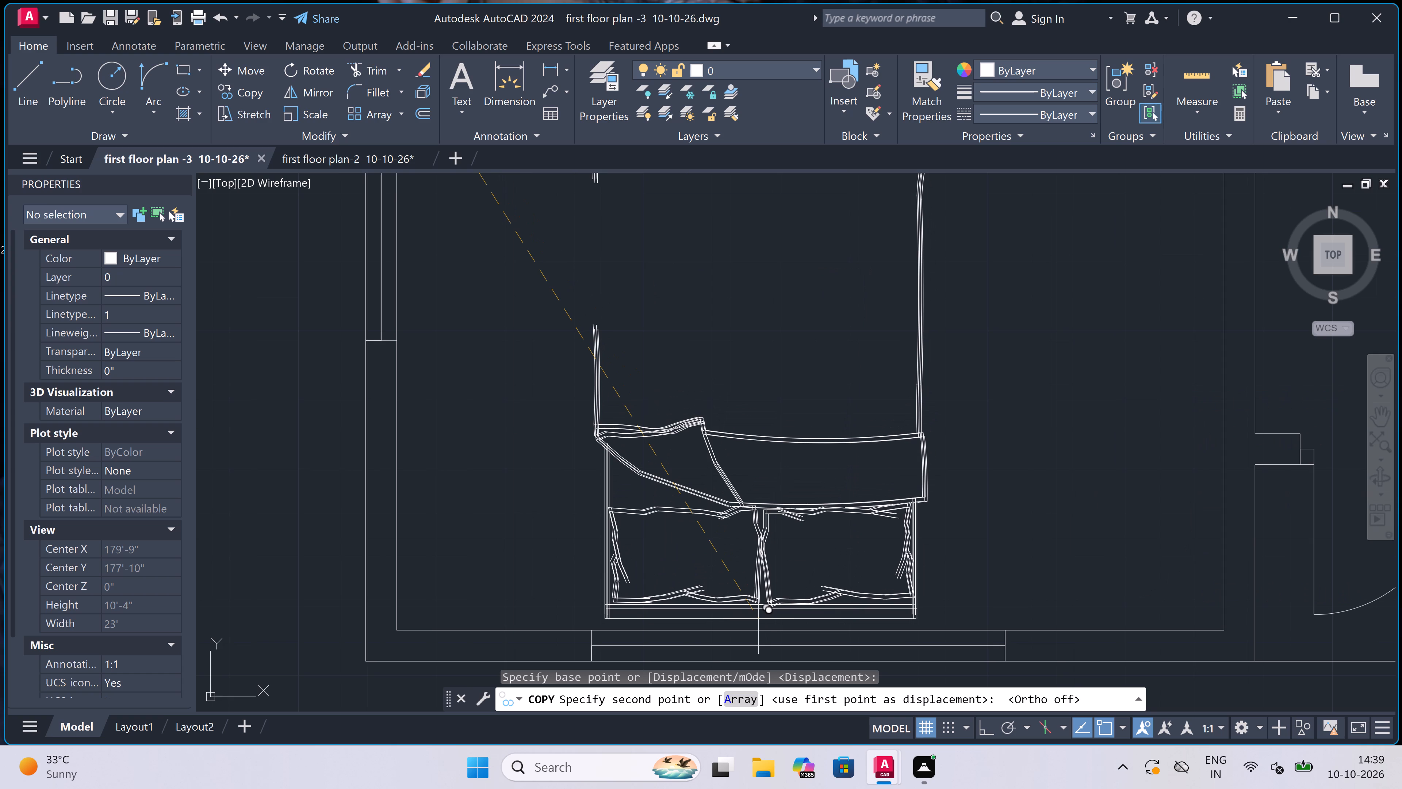
{"action": "scroll", "coordinate": [758, 619], "scroll_direction": "up", "scroll_amount": 1}
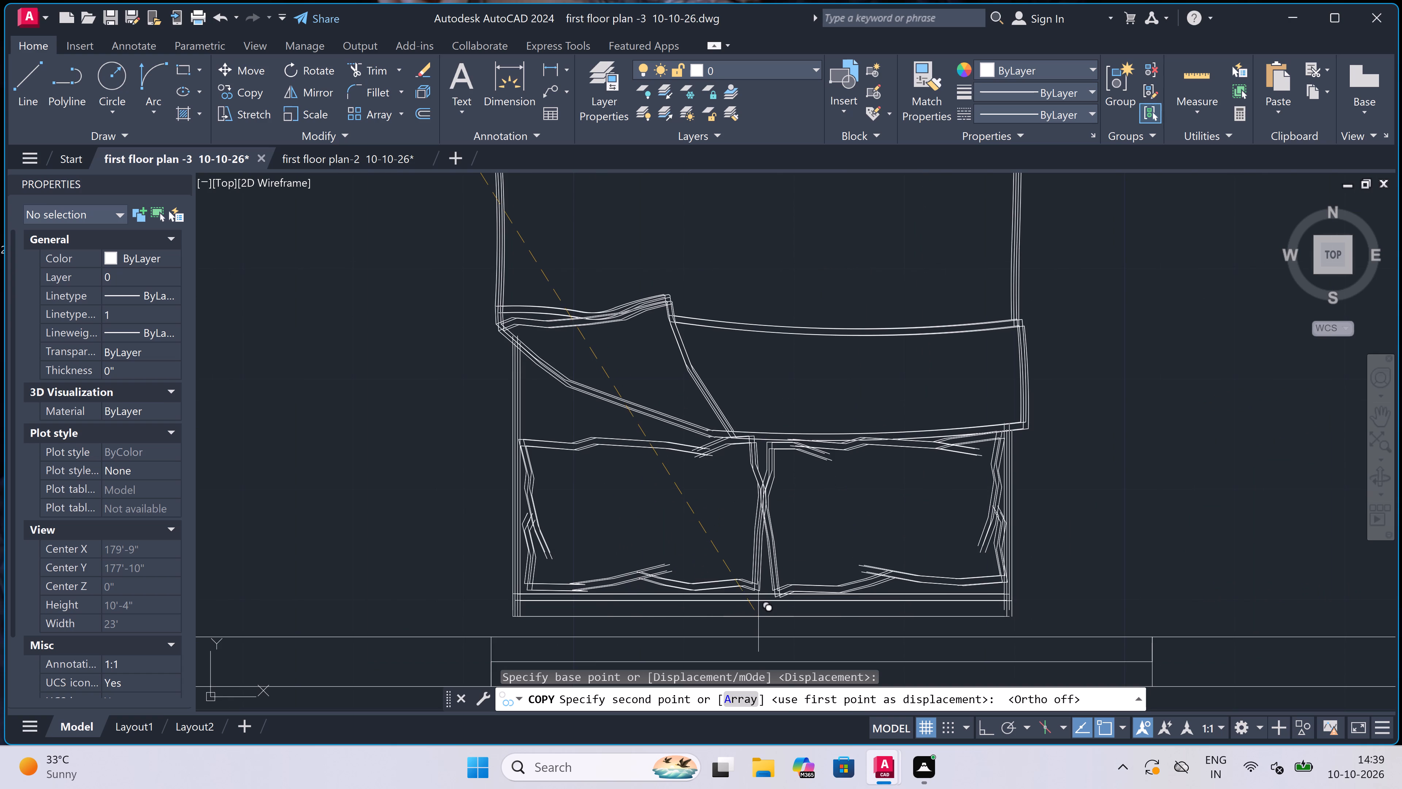
{"action": "left_click", "coordinate": [758, 617]}
Place another copy of the bed in the lower-right 10'0"x11'4" bedroom, headboard just above the bottom window, and end the Copy command.
{"action": "scroll", "coordinate": [755, 595], "scroll_direction": "down", "scroll_amount": 7}
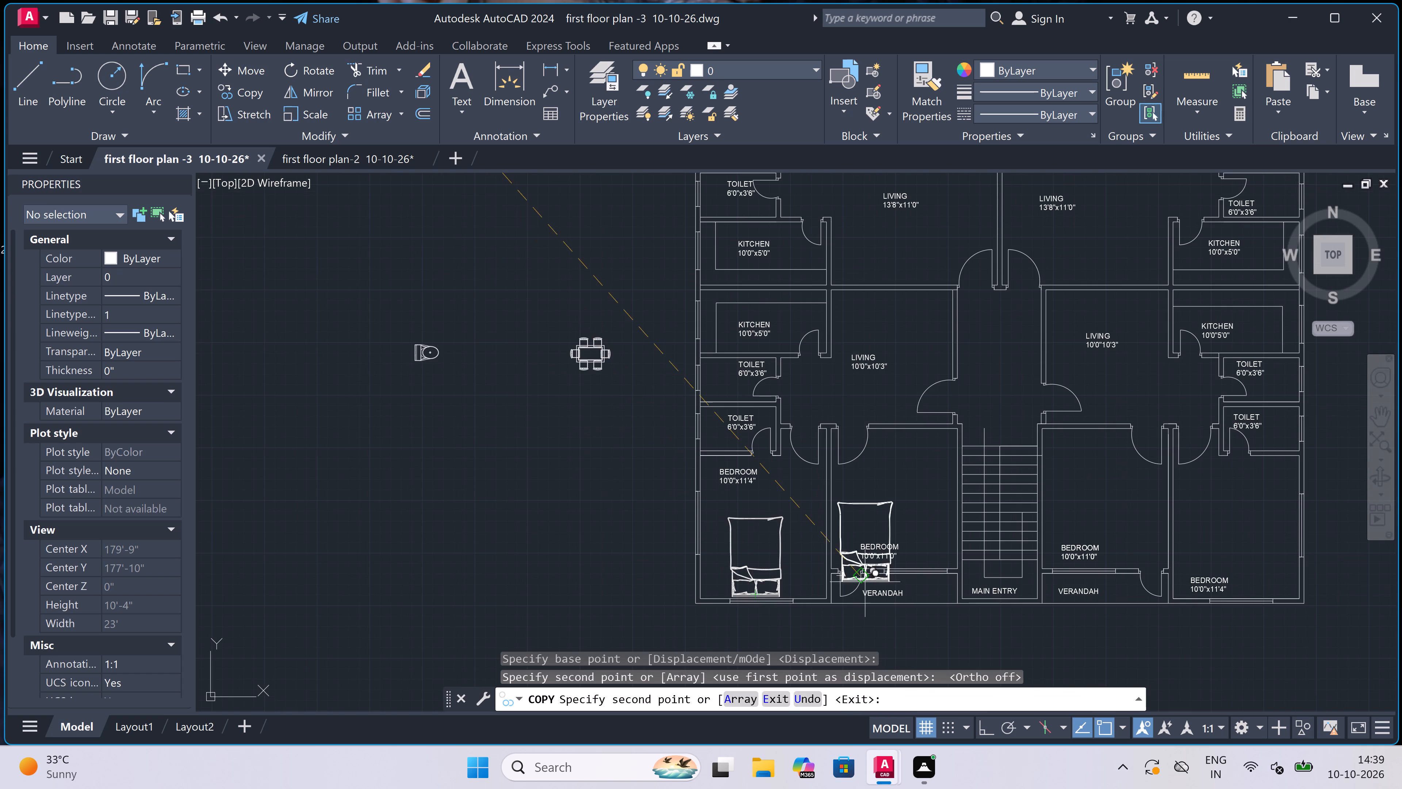
{"action": "scroll", "coordinate": [909, 550], "scroll_direction": "down", "scroll_amount": 4}
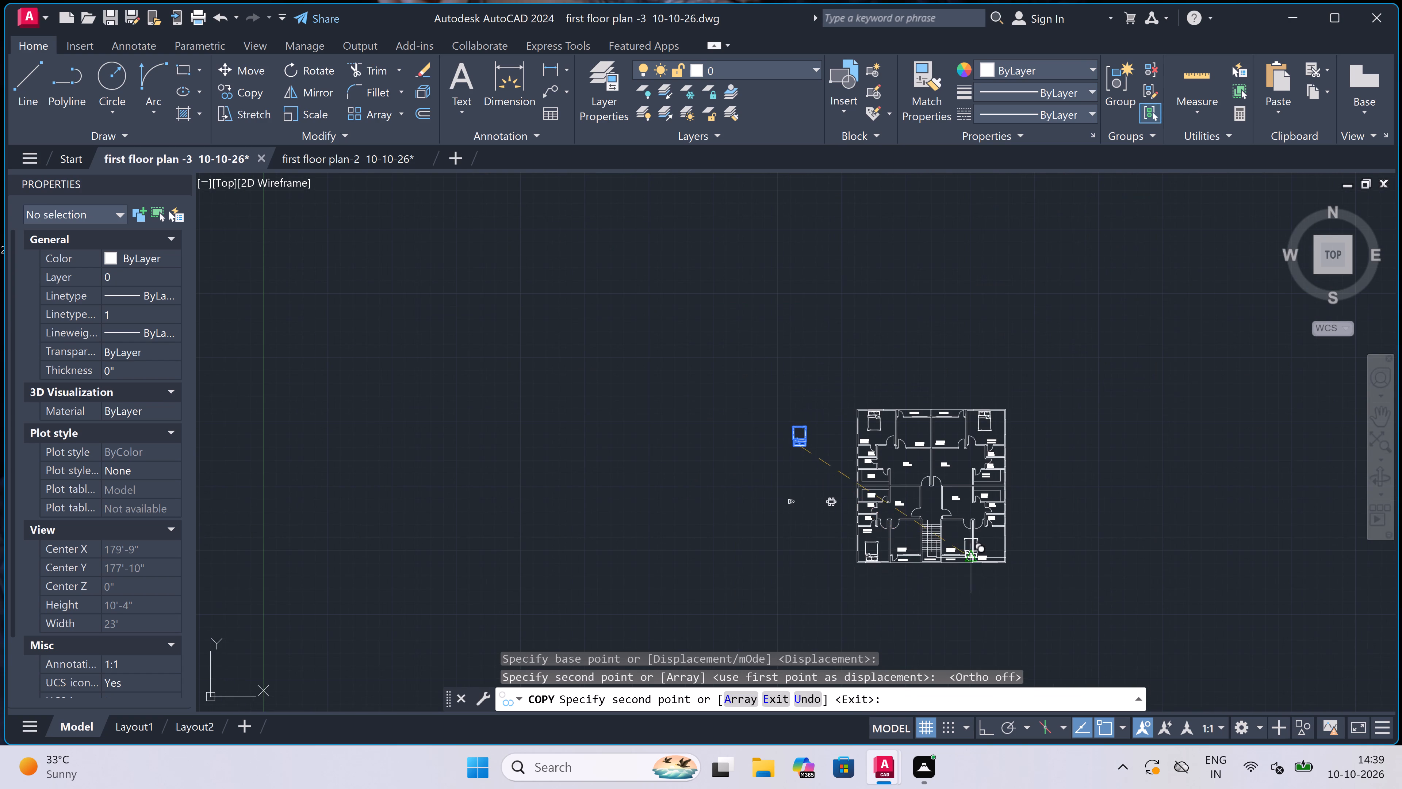
{"action": "scroll", "coordinate": [992, 545], "scroll_direction": "up", "scroll_amount": 3}
{"action": "scroll", "coordinate": [989, 546], "scroll_direction": "down", "scroll_amount": 1}
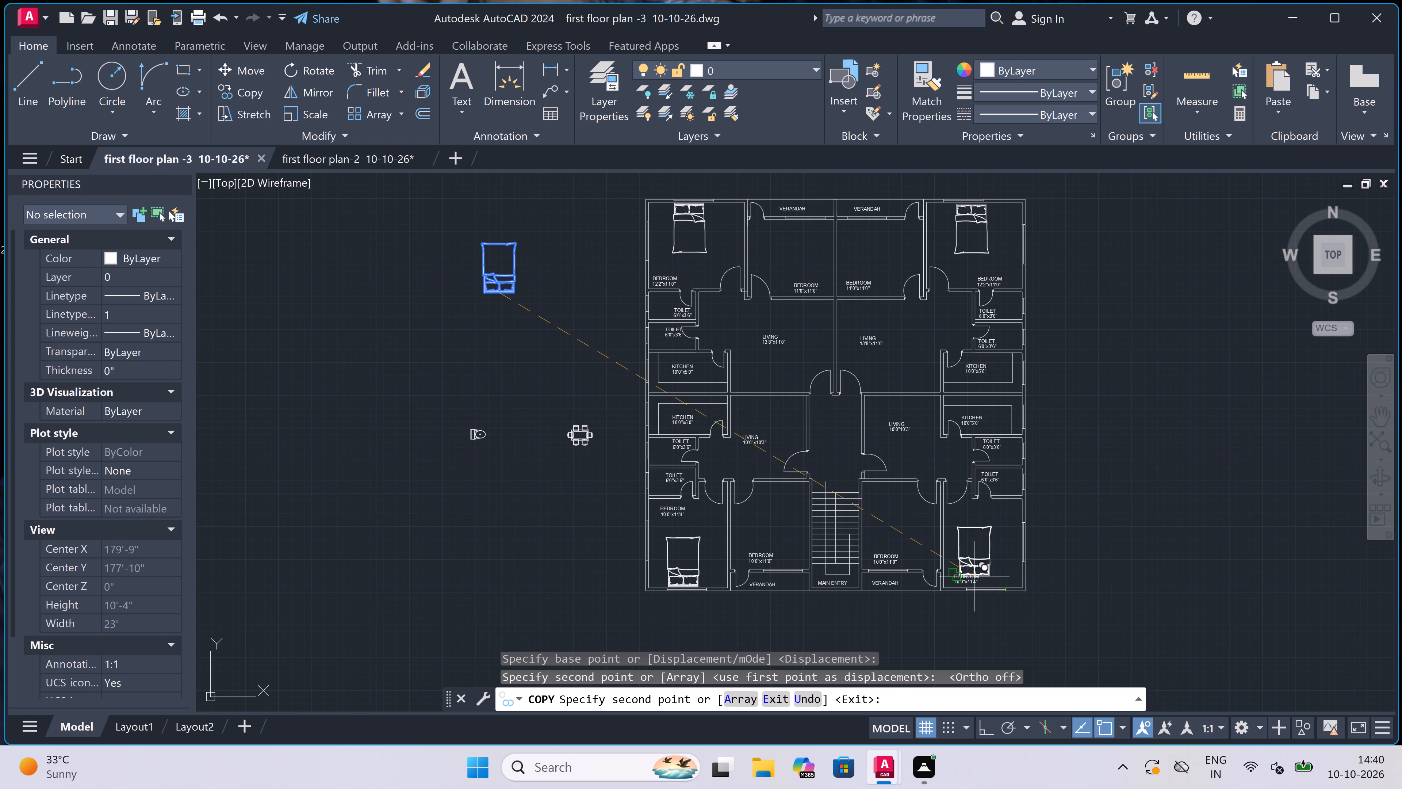
{"action": "scroll", "coordinate": [980, 582], "scroll_direction": "up", "scroll_amount": 3}
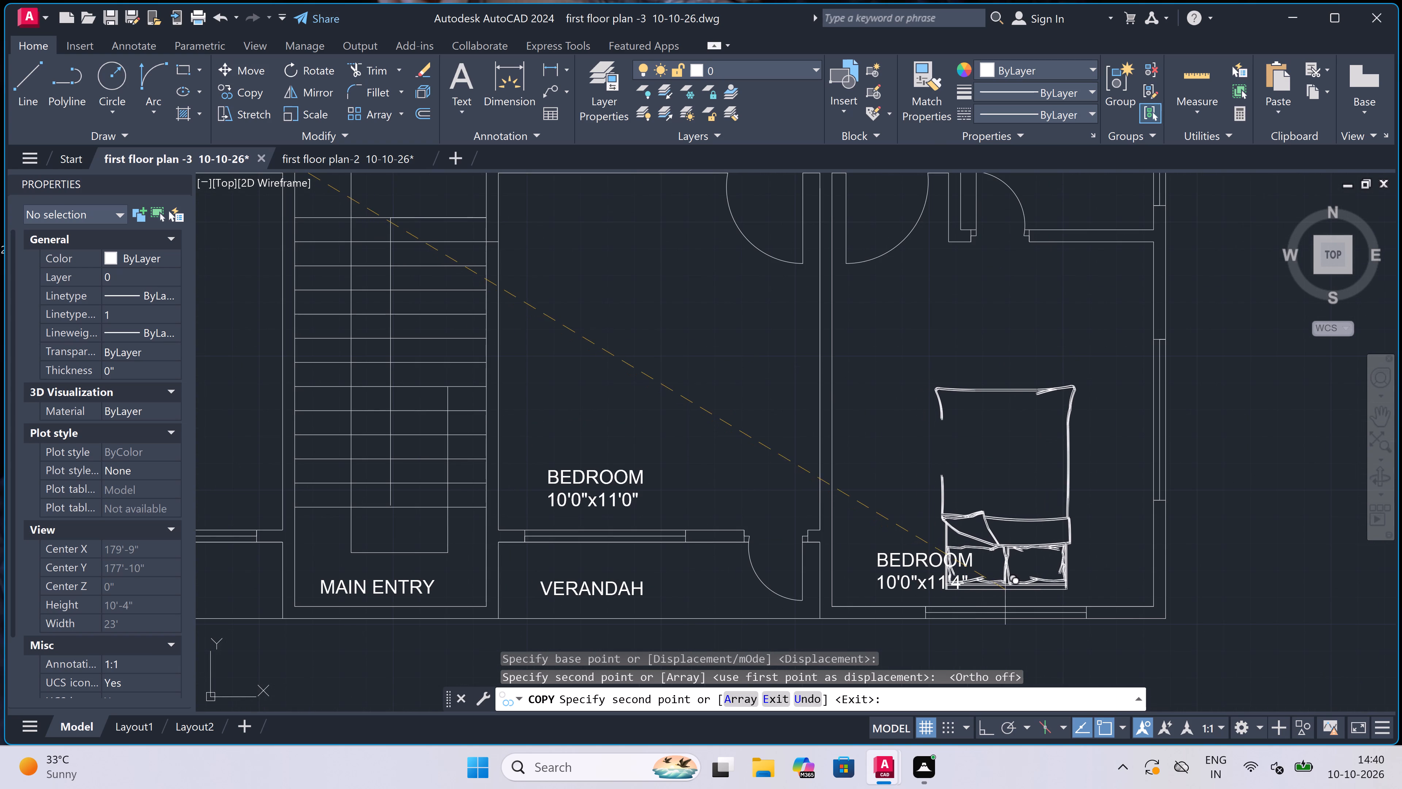
{"action": "double_click", "coordinate": [1009, 595]}
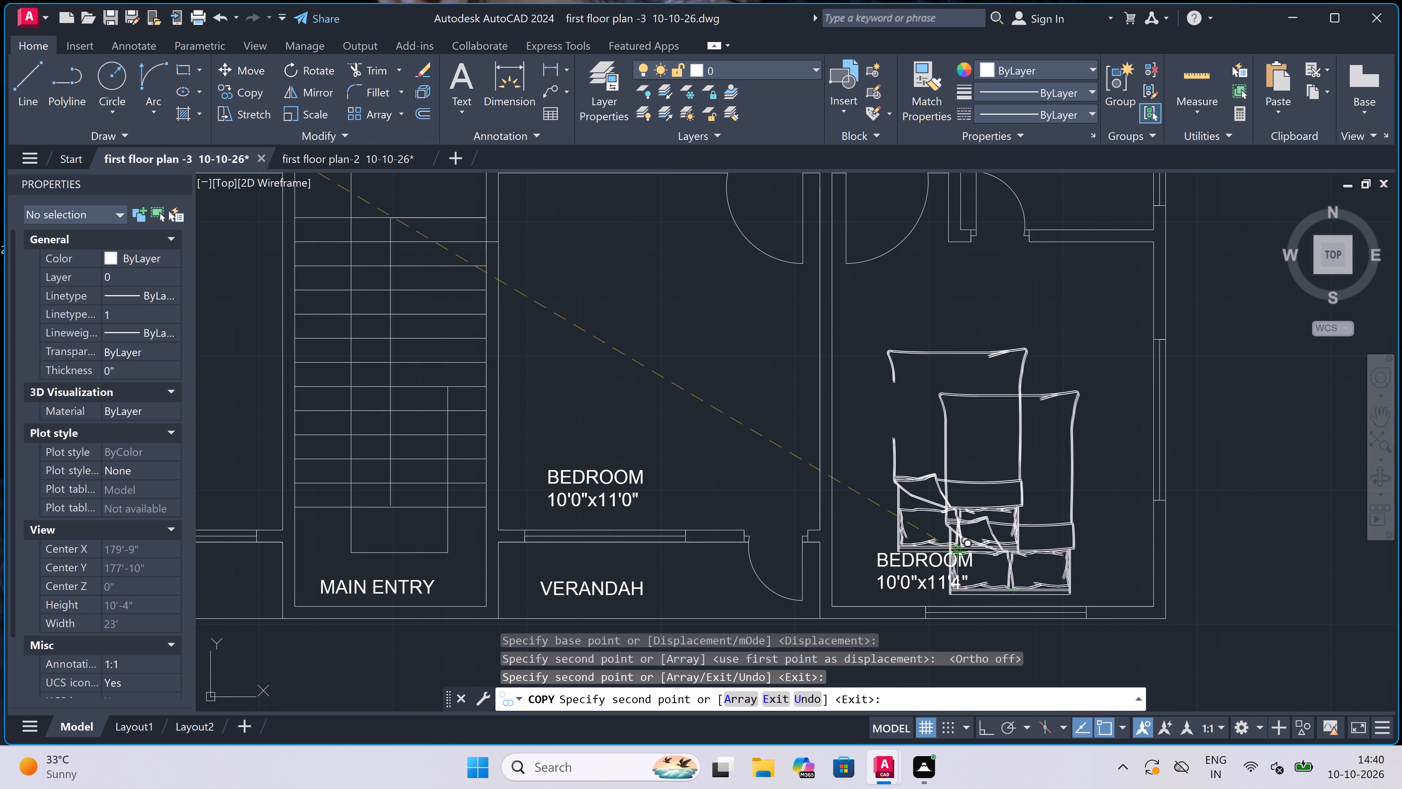
{"action": "key", "text": "Escape"}
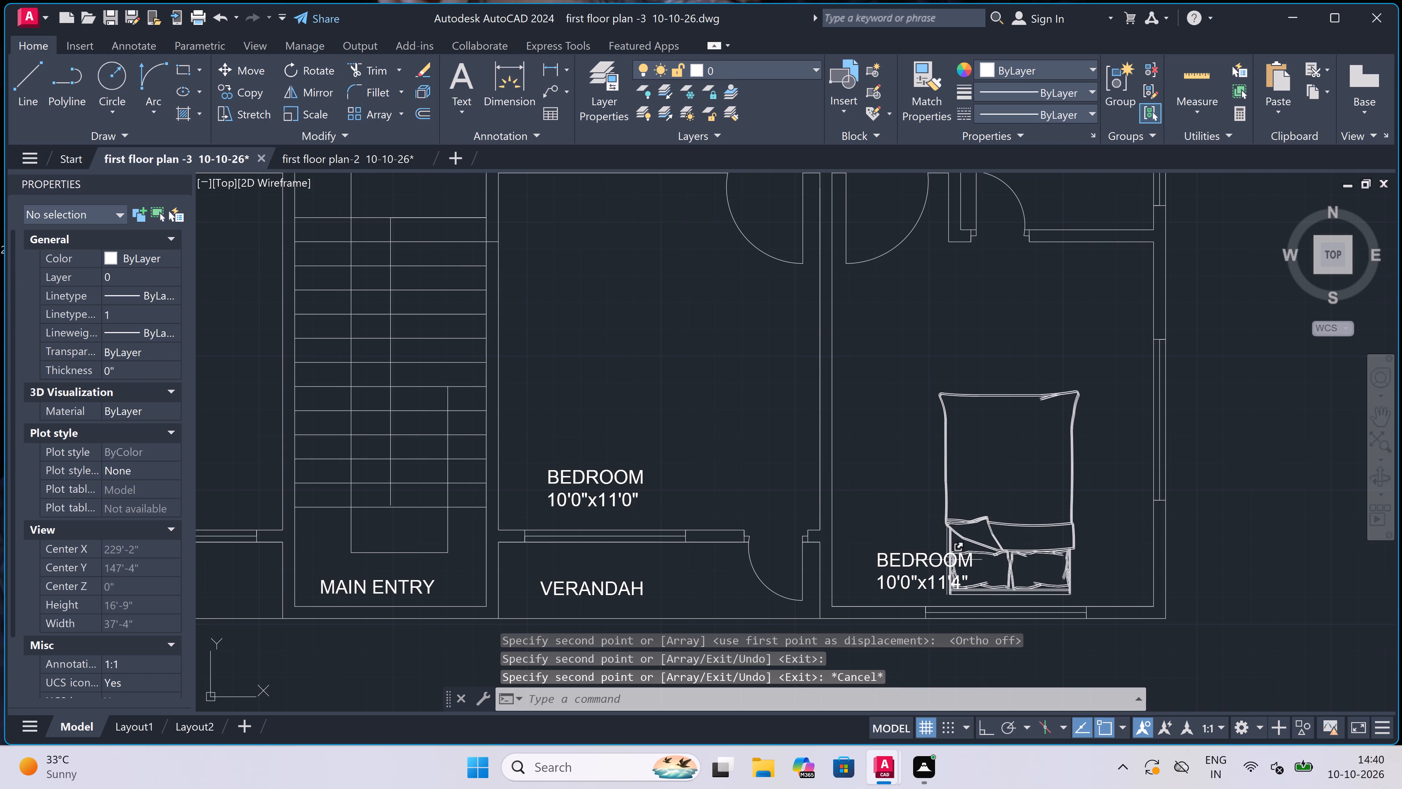
Move the lower-right bedroom's 10'0"x11'4" label clear of the bed to the open space just below the toilet.
{"action": "double_click", "coordinate": [922, 577]}
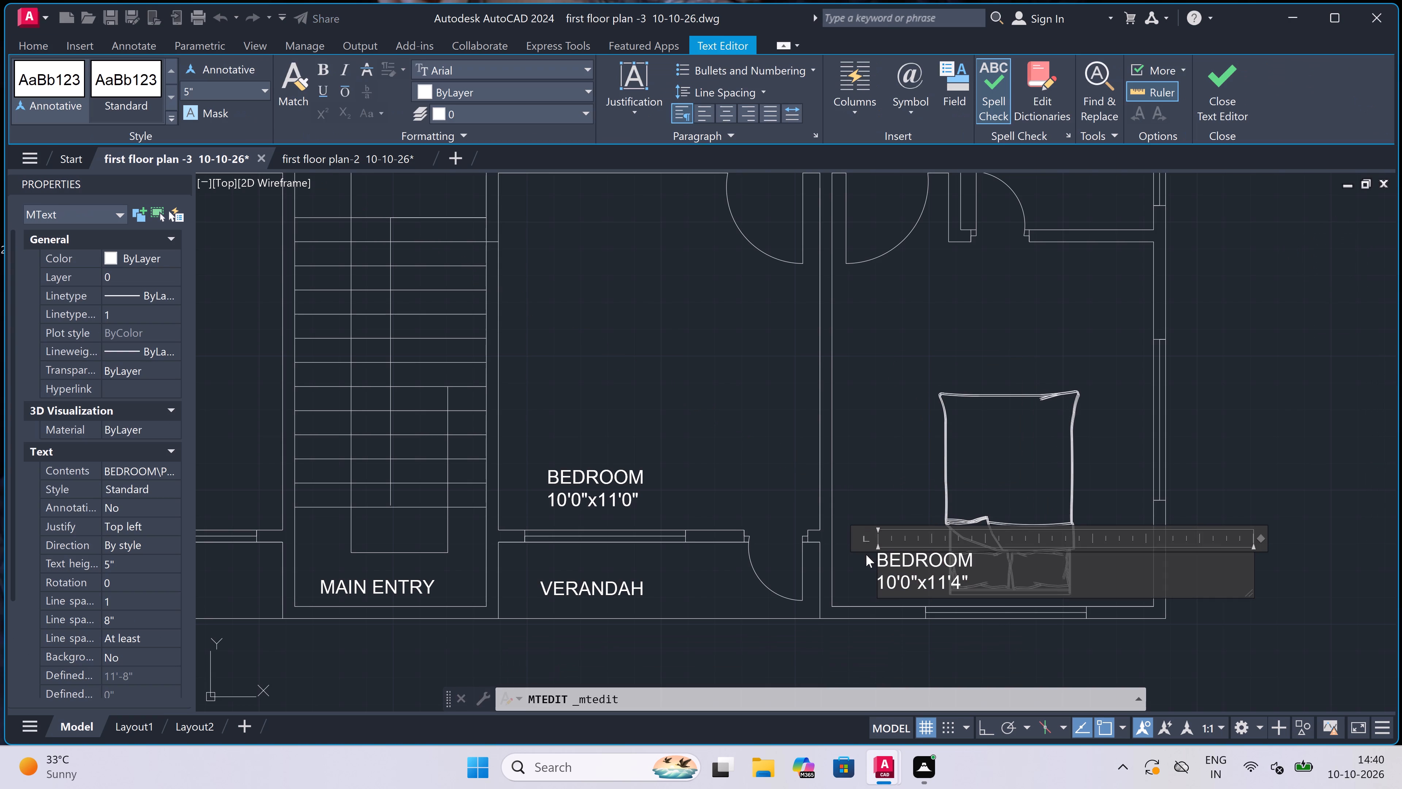
{"action": "left_click", "coordinate": [866, 556]}
{"action": "left_click", "coordinate": [890, 550]}
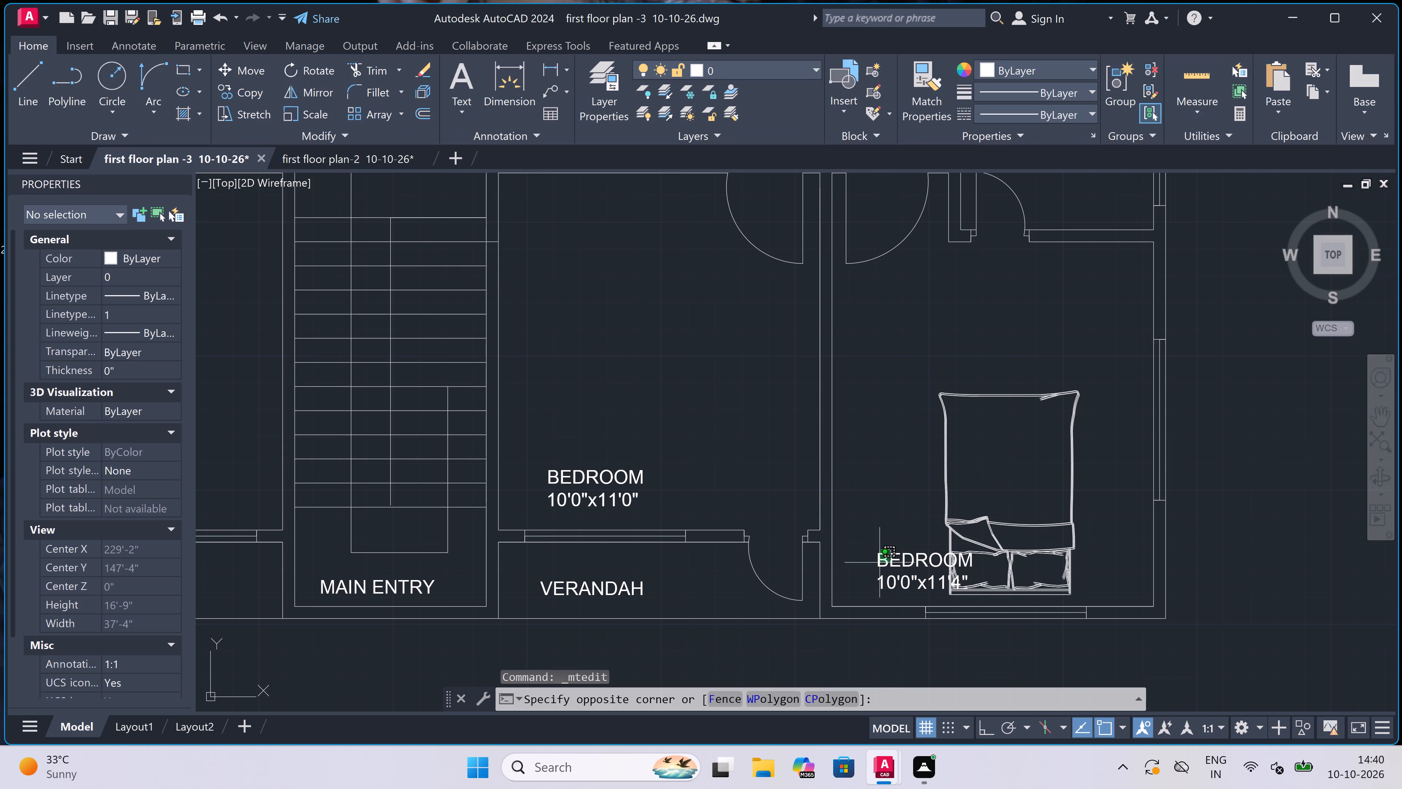
{"action": "left_click", "coordinate": [873, 573]}
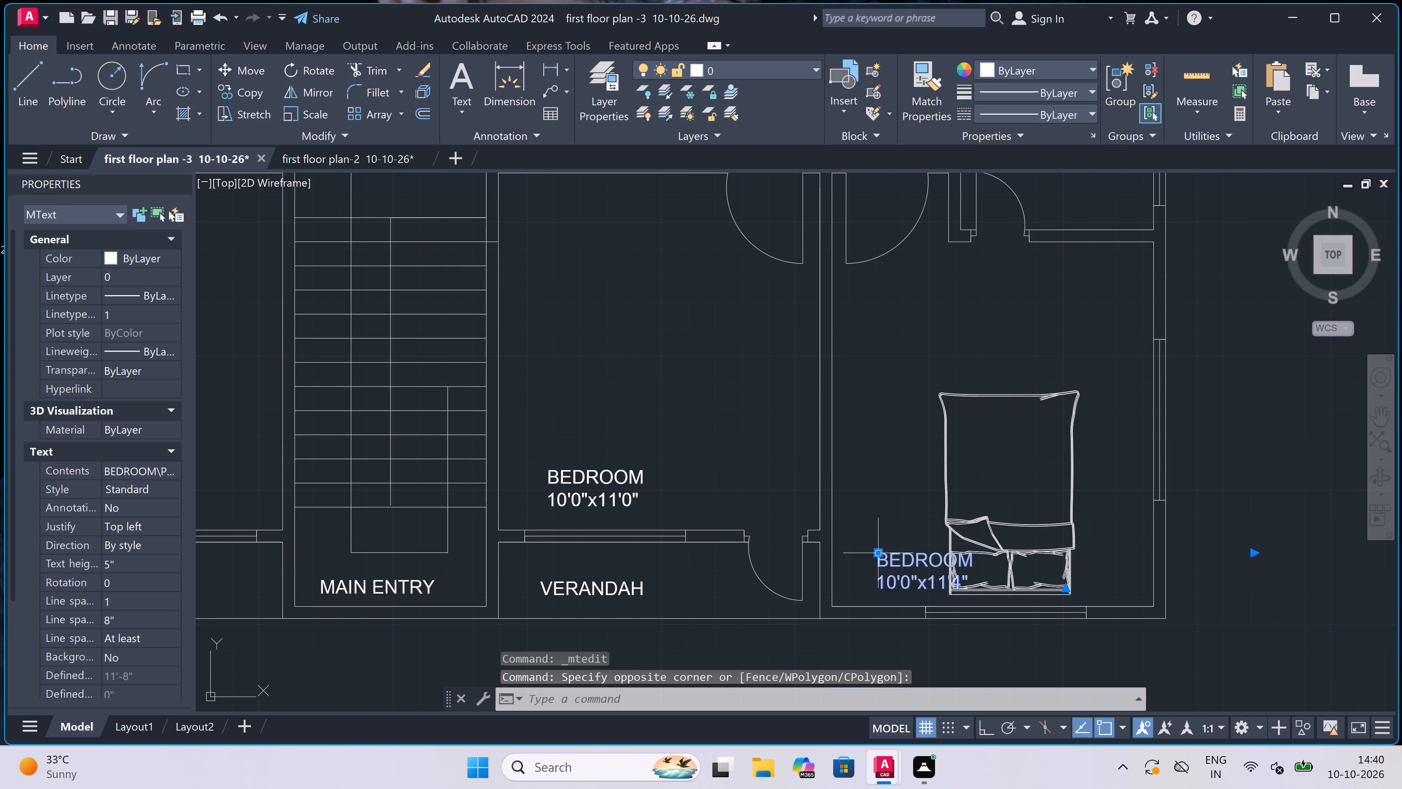
{"action": "double_click", "coordinate": [876, 555]}
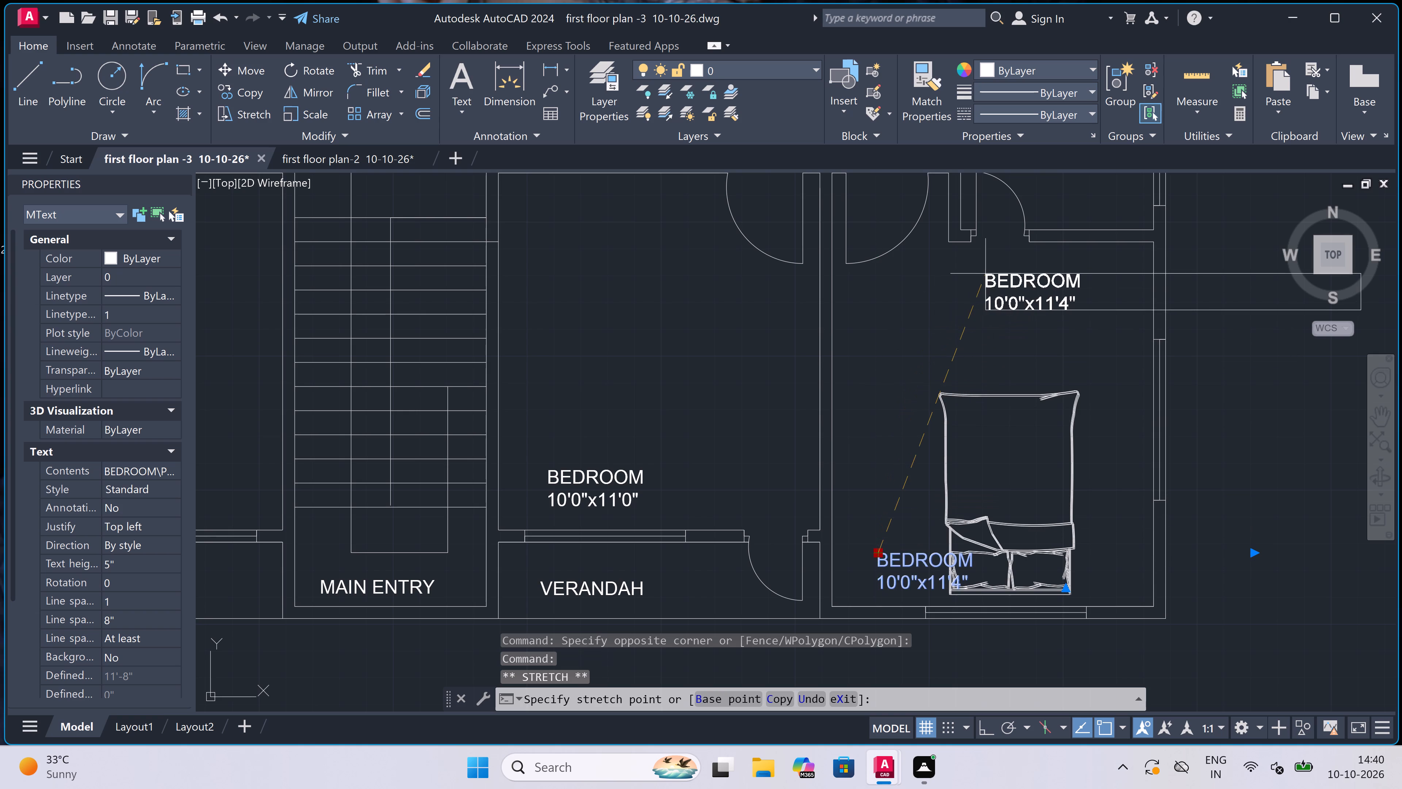
{"action": "left_click", "coordinate": [985, 274]}
{"action": "key", "text": "Escape"}
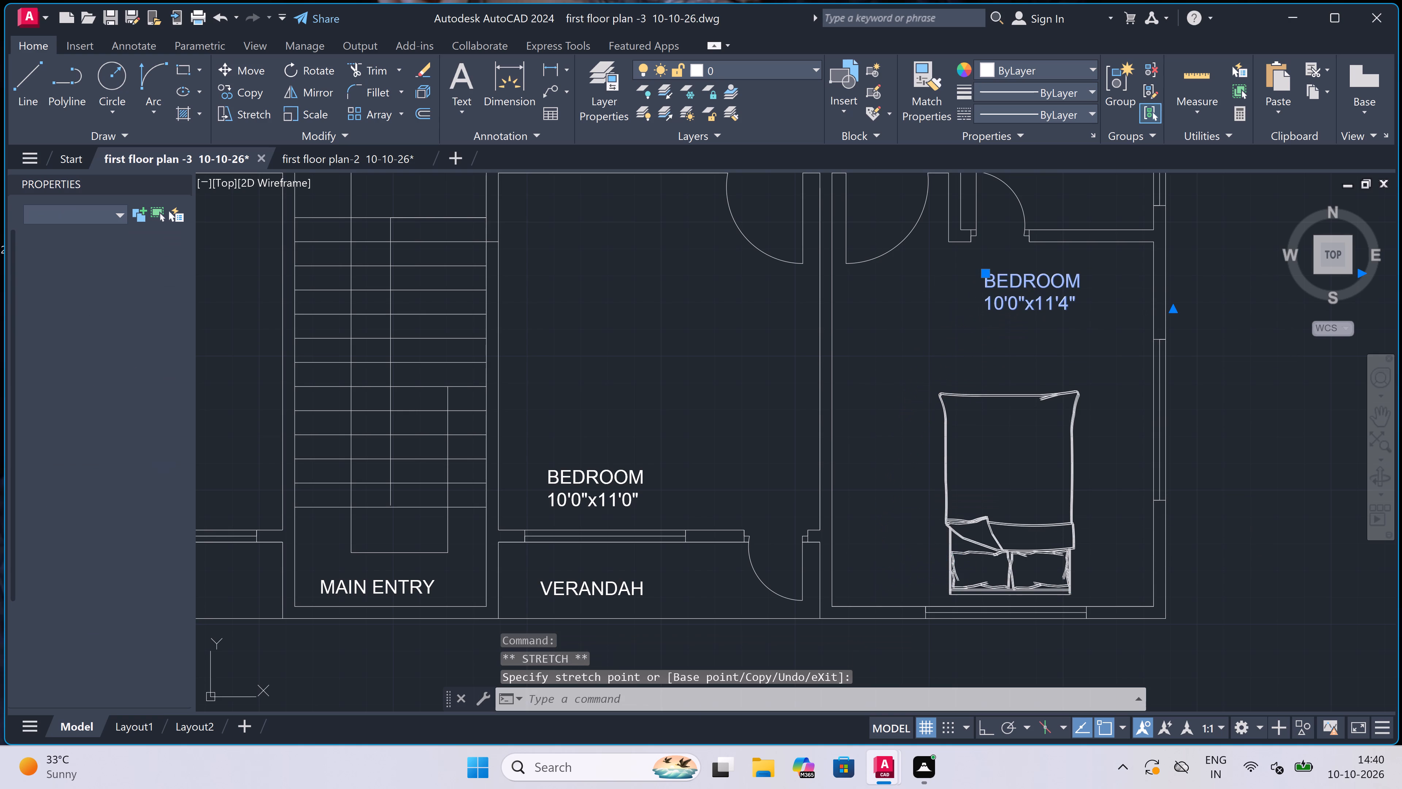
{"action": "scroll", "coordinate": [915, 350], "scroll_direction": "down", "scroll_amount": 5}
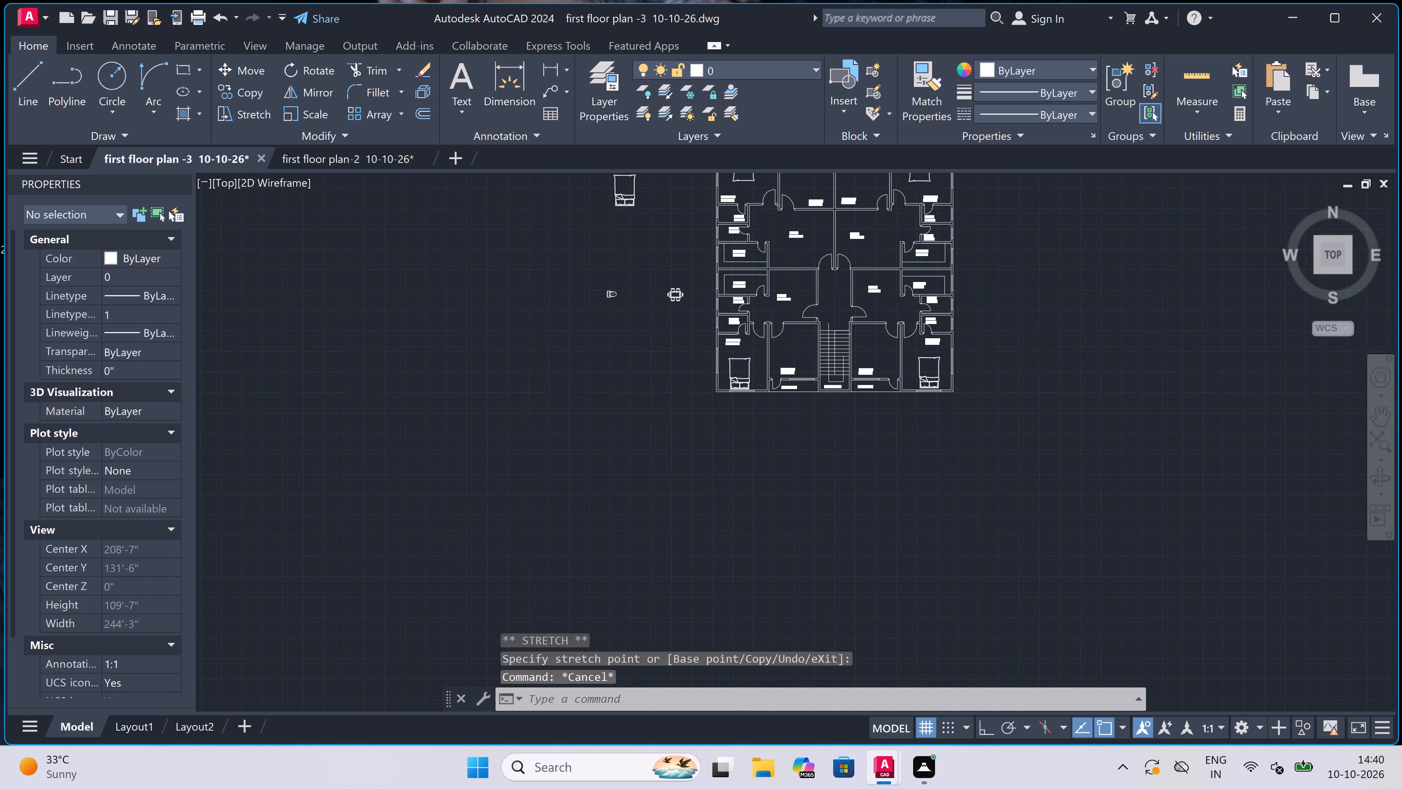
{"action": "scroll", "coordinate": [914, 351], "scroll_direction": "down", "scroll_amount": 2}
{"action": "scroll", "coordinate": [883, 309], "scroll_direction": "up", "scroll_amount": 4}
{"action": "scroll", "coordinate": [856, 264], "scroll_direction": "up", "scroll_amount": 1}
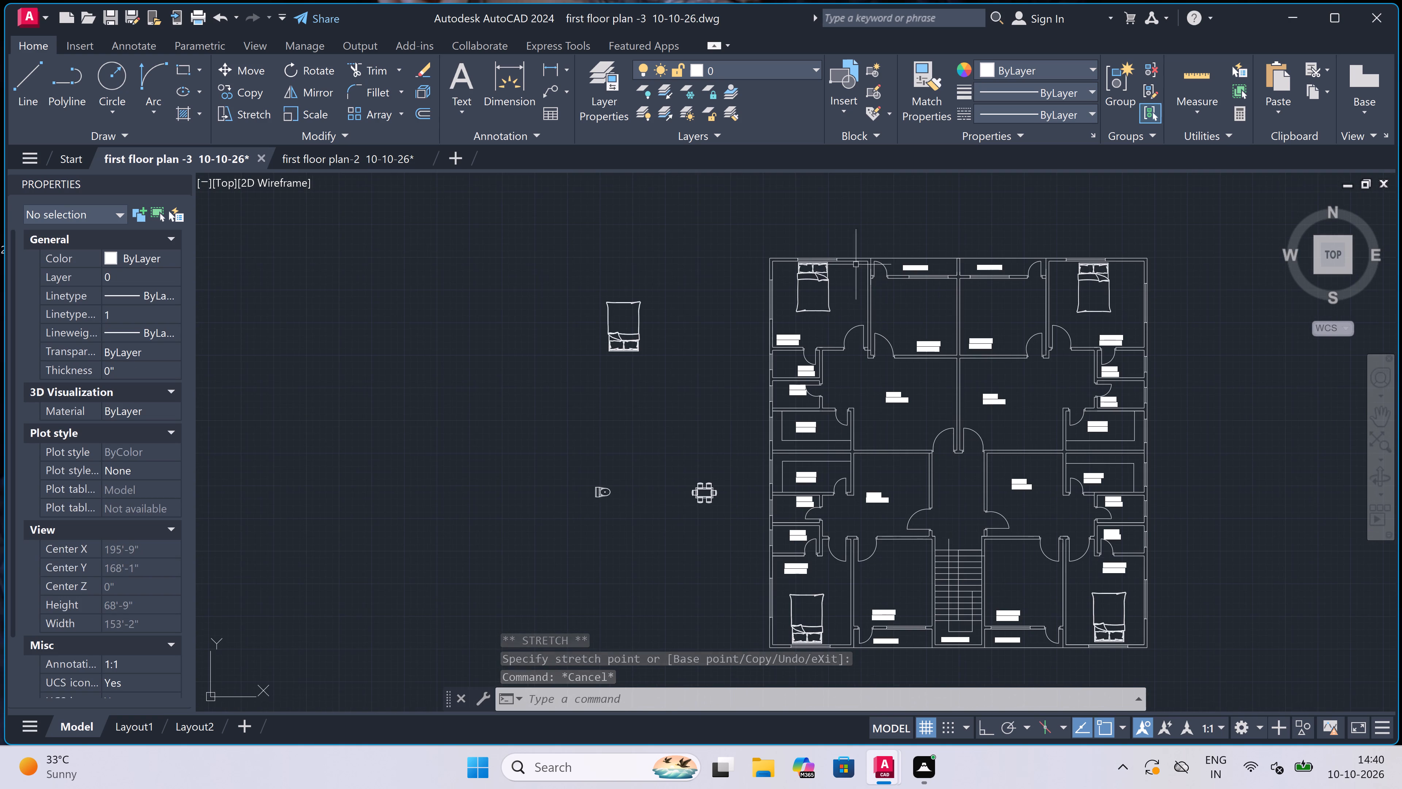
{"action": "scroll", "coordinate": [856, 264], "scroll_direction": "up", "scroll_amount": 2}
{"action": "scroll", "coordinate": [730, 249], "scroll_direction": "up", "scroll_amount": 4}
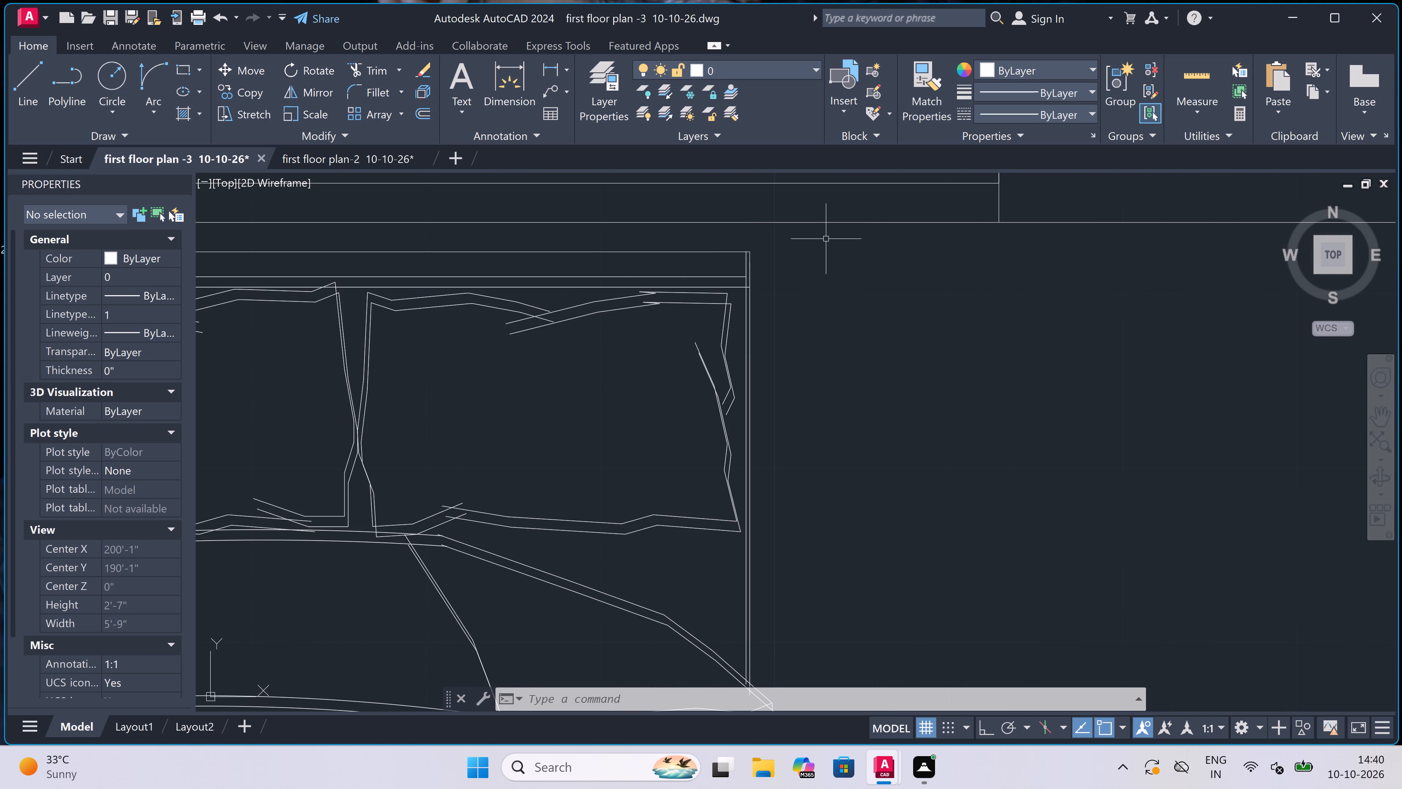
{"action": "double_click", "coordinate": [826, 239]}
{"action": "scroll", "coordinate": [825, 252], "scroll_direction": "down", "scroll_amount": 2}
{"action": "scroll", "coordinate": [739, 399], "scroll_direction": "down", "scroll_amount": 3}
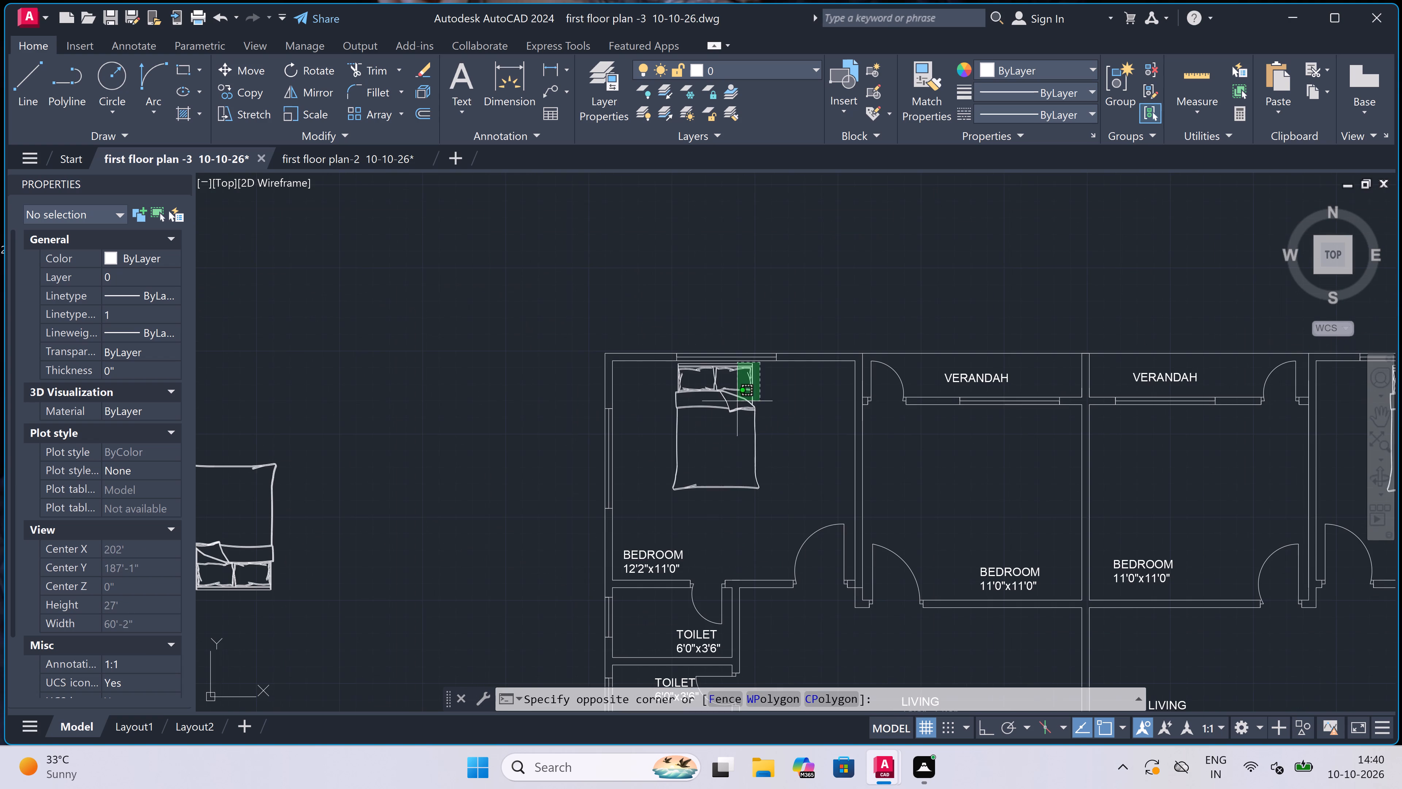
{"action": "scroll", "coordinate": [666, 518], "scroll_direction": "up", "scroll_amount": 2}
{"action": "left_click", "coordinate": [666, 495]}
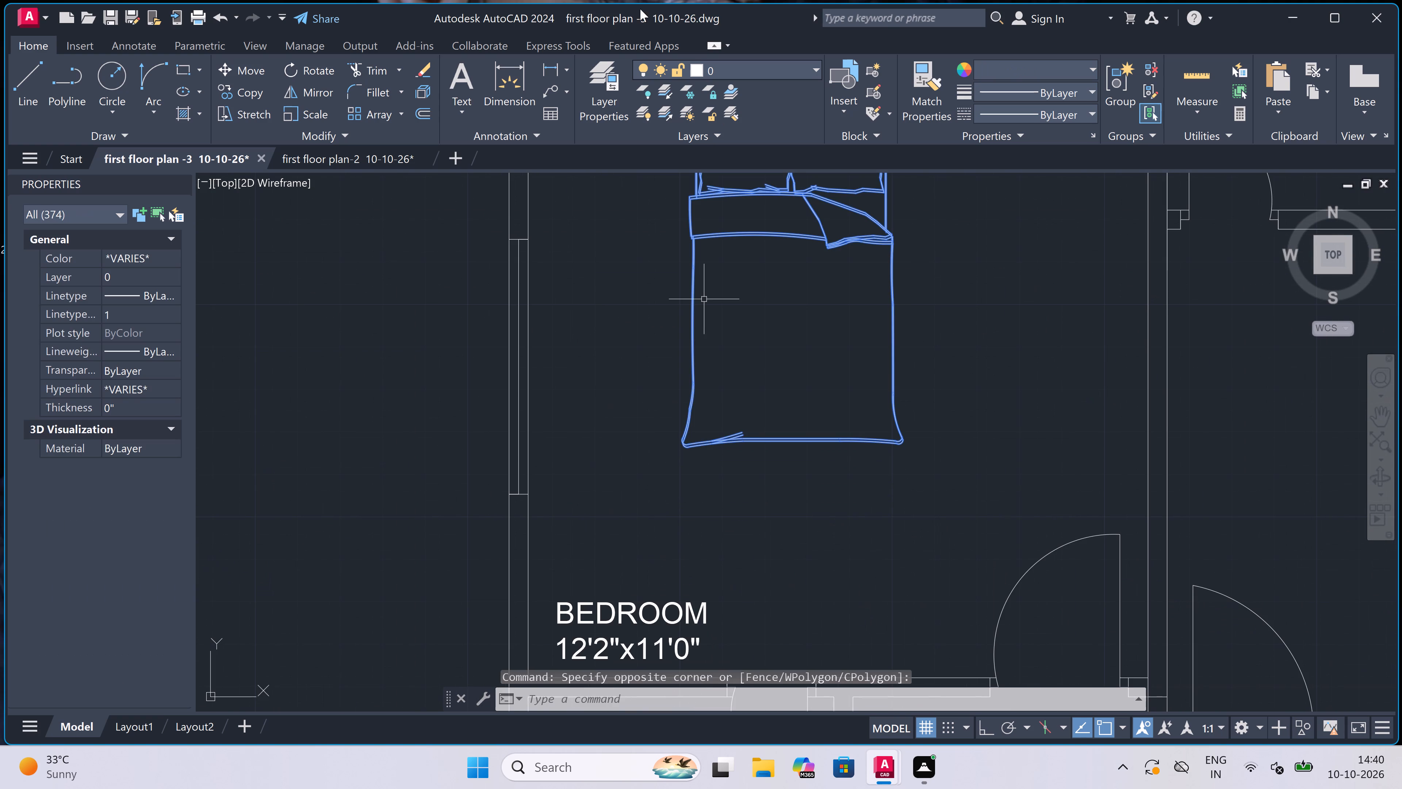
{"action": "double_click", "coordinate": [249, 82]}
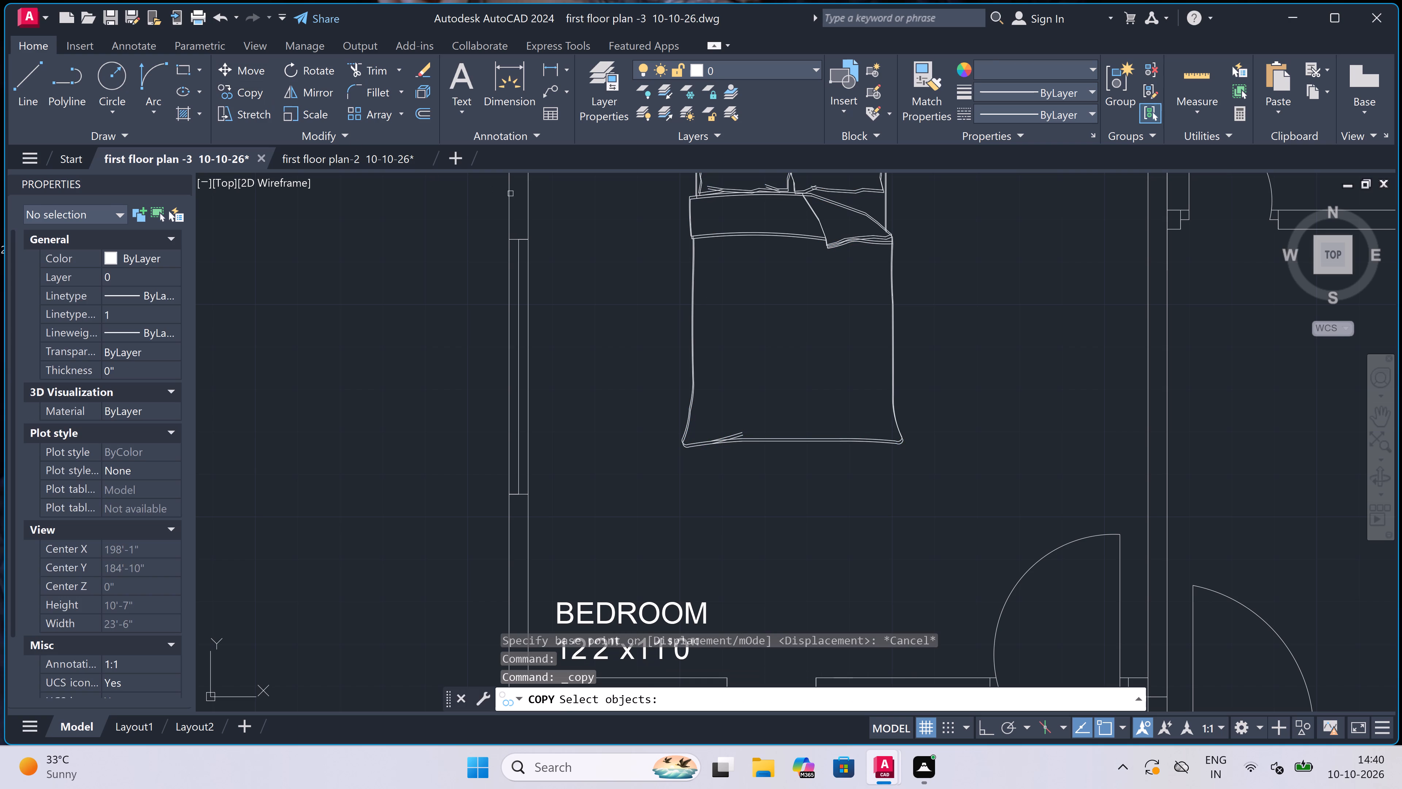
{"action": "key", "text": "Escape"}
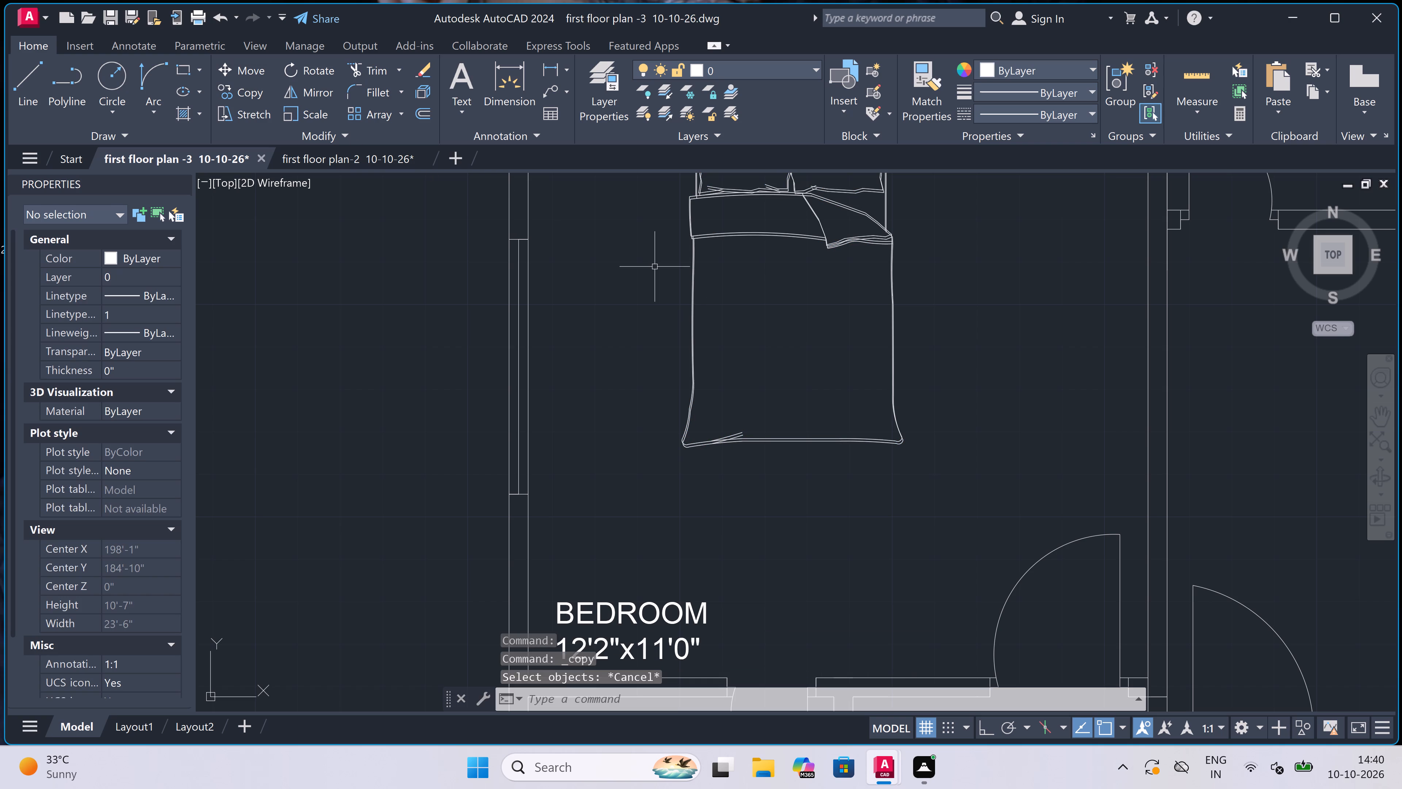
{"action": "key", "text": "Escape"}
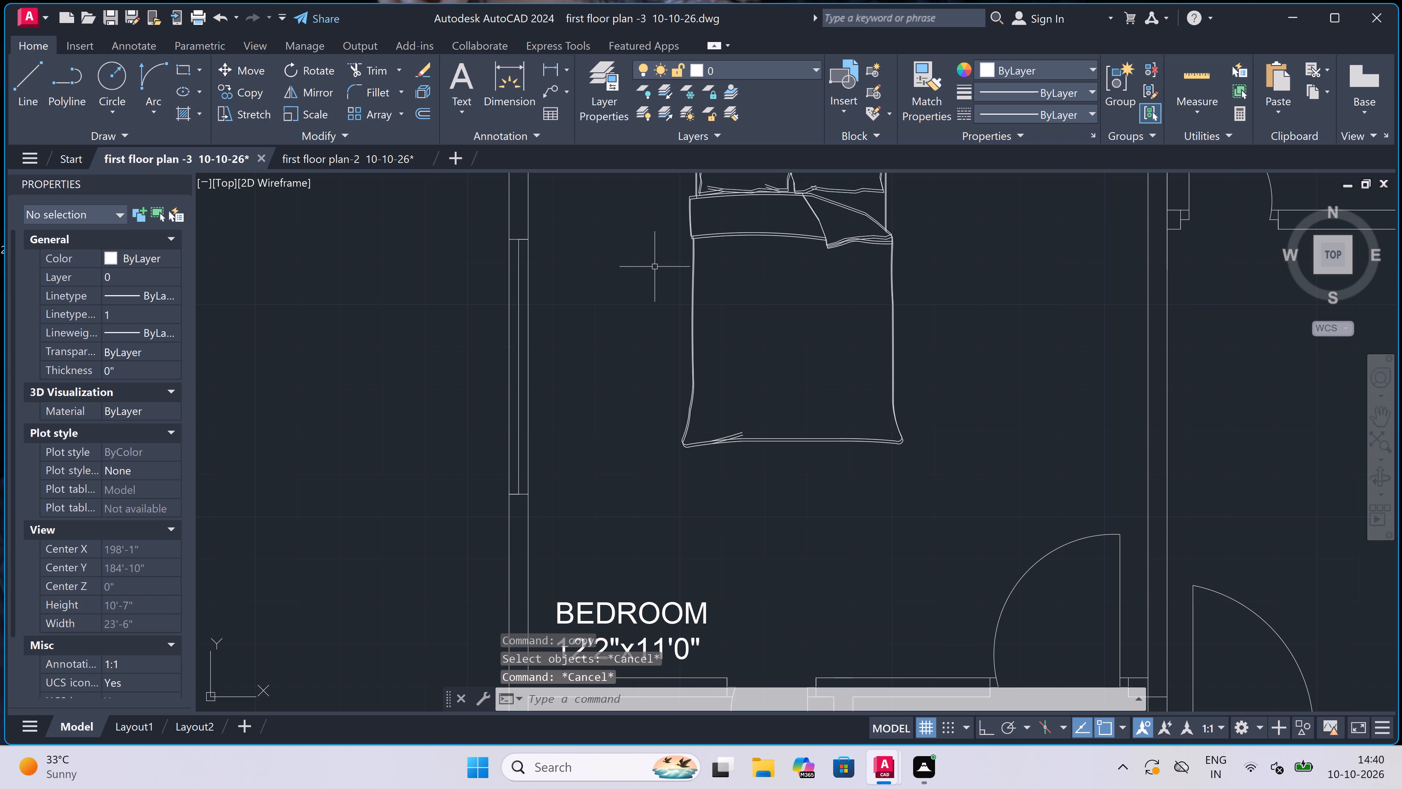
Copy the upper-left 12'2"x11'0" bedroom's bed by its headboard middle into the adjacent 11'0"x11'0" bedroom, headboard just below the verandah window.
{"action": "scroll", "coordinate": [664, 286], "scroll_direction": "down", "scroll_amount": 2}
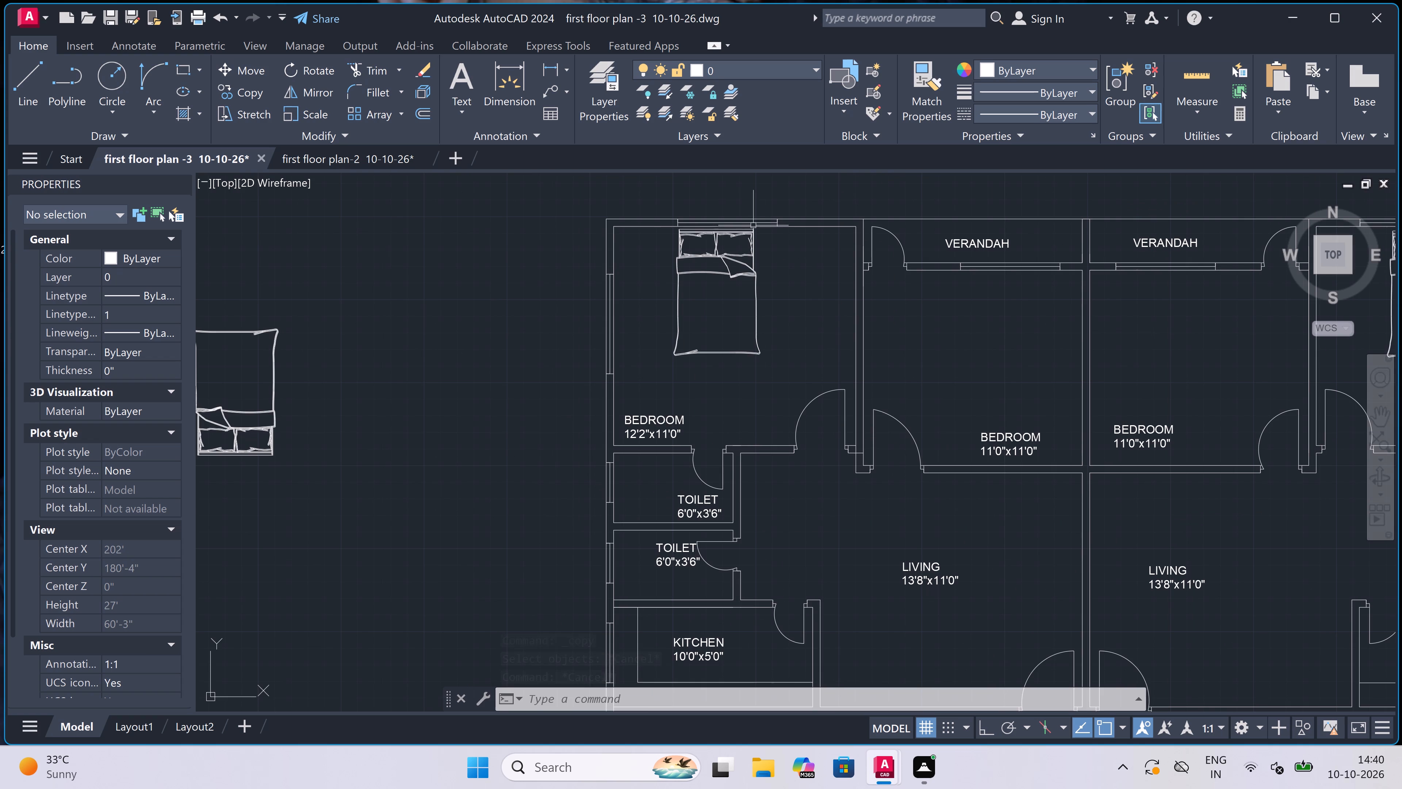
{"action": "scroll", "coordinate": [761, 233], "scroll_direction": "up", "scroll_amount": 3}
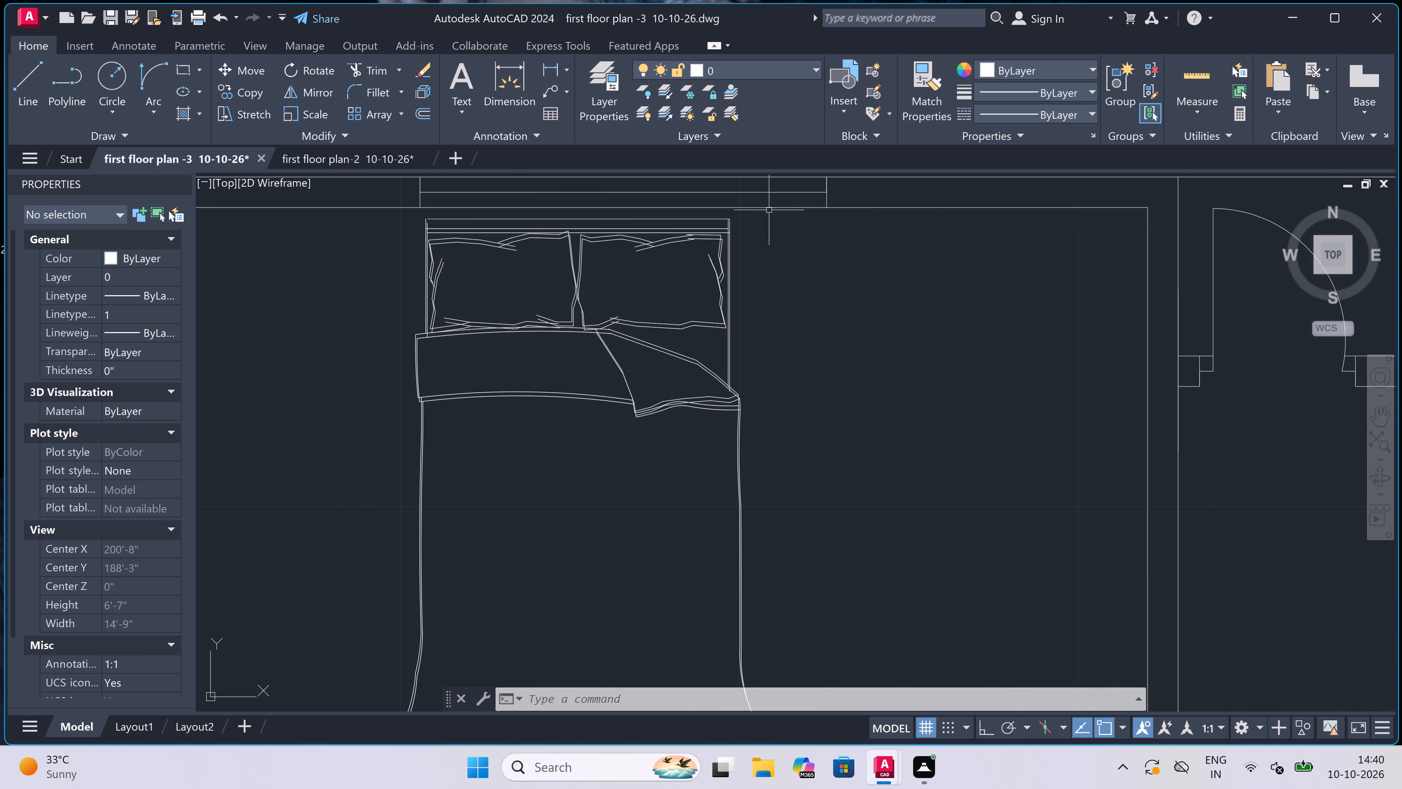
{"action": "scroll", "coordinate": [770, 210], "scroll_direction": "up", "scroll_amount": 2}
{"action": "double_click", "coordinate": [770, 210]}
{"action": "scroll", "coordinate": [682, 333], "scroll_direction": "down", "scroll_amount": 5}
{"action": "scroll", "coordinate": [615, 437], "scroll_direction": "up", "scroll_amount": 3}
{"action": "double_click", "coordinate": [513, 516]}
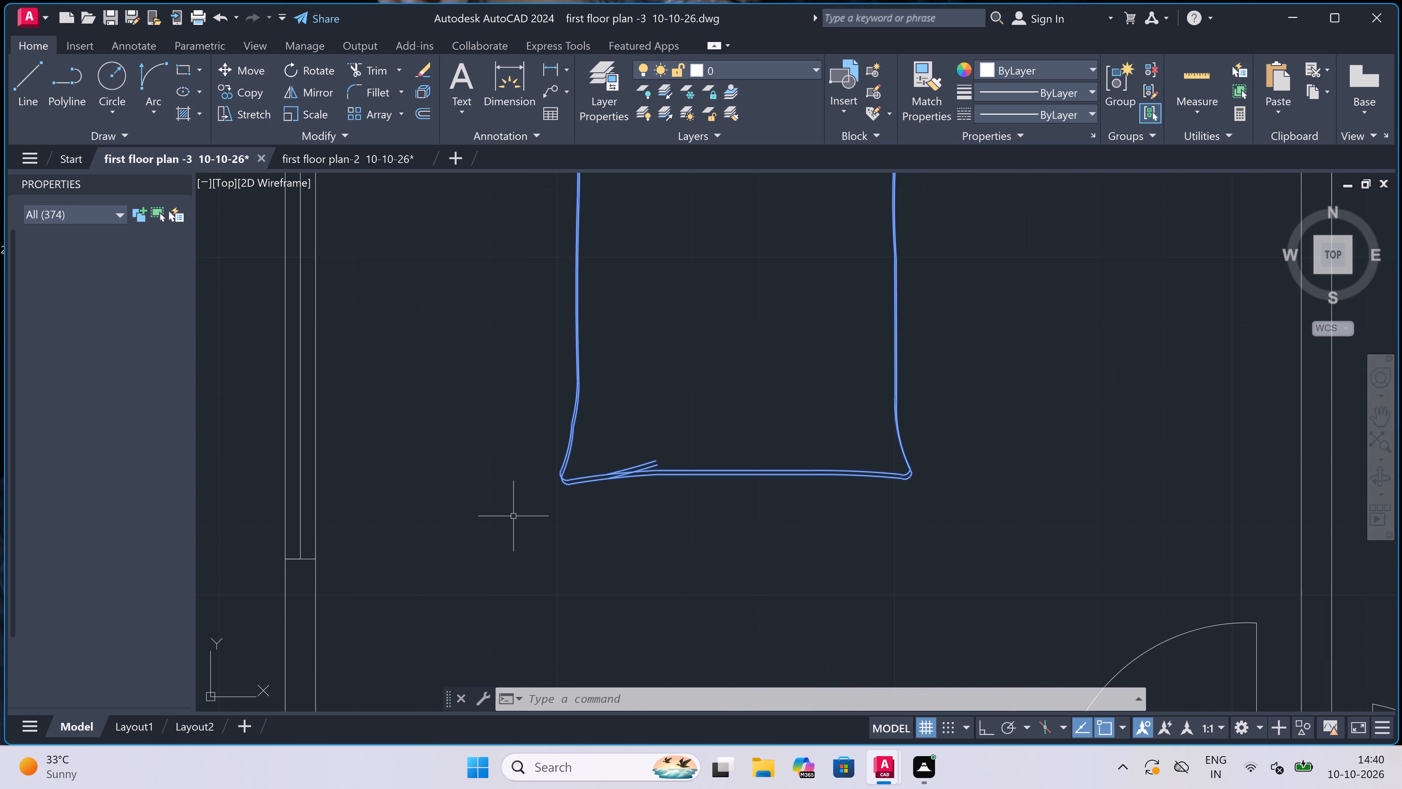
{"action": "left_click", "coordinate": [242, 91]}
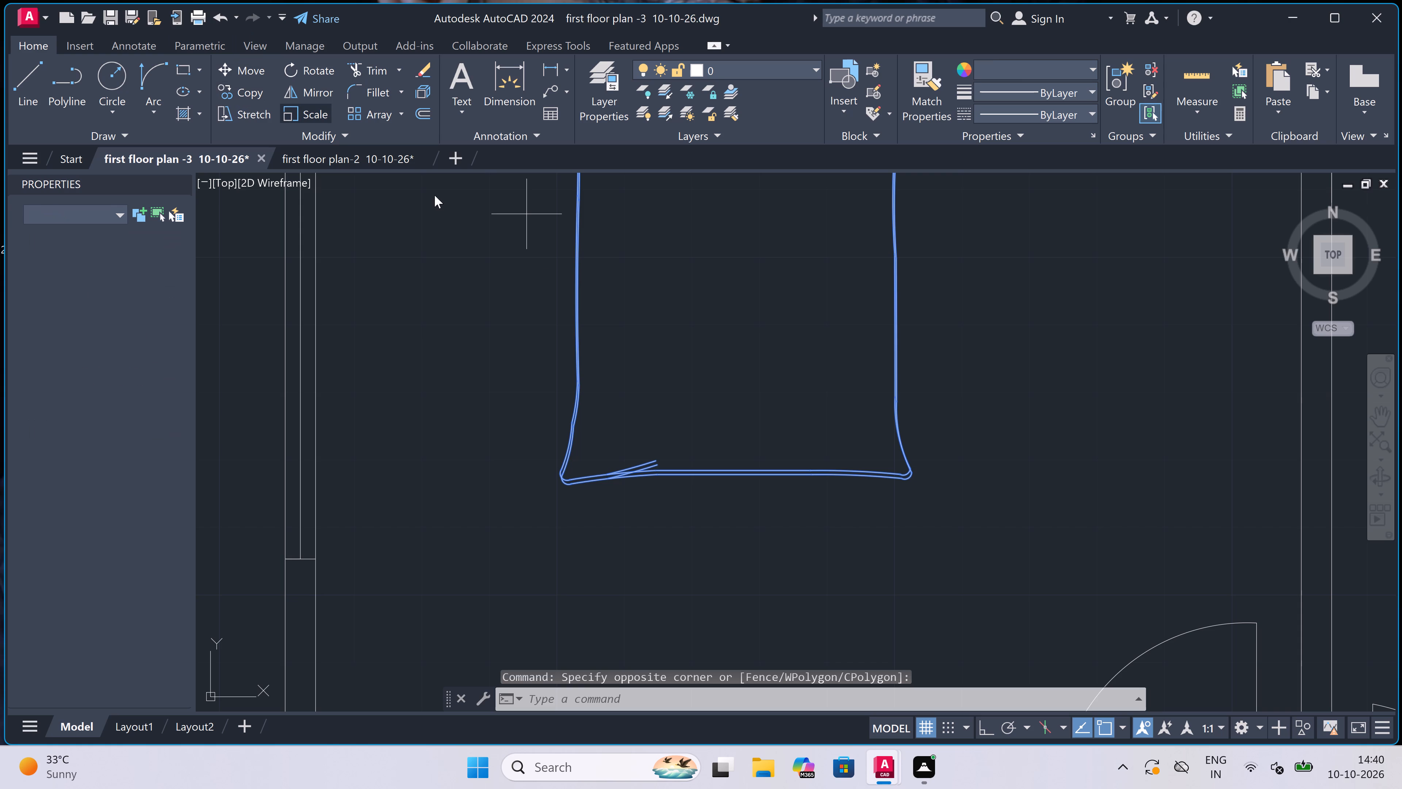
{"action": "scroll", "coordinate": [639, 414], "scroll_direction": "down", "scroll_amount": 3}
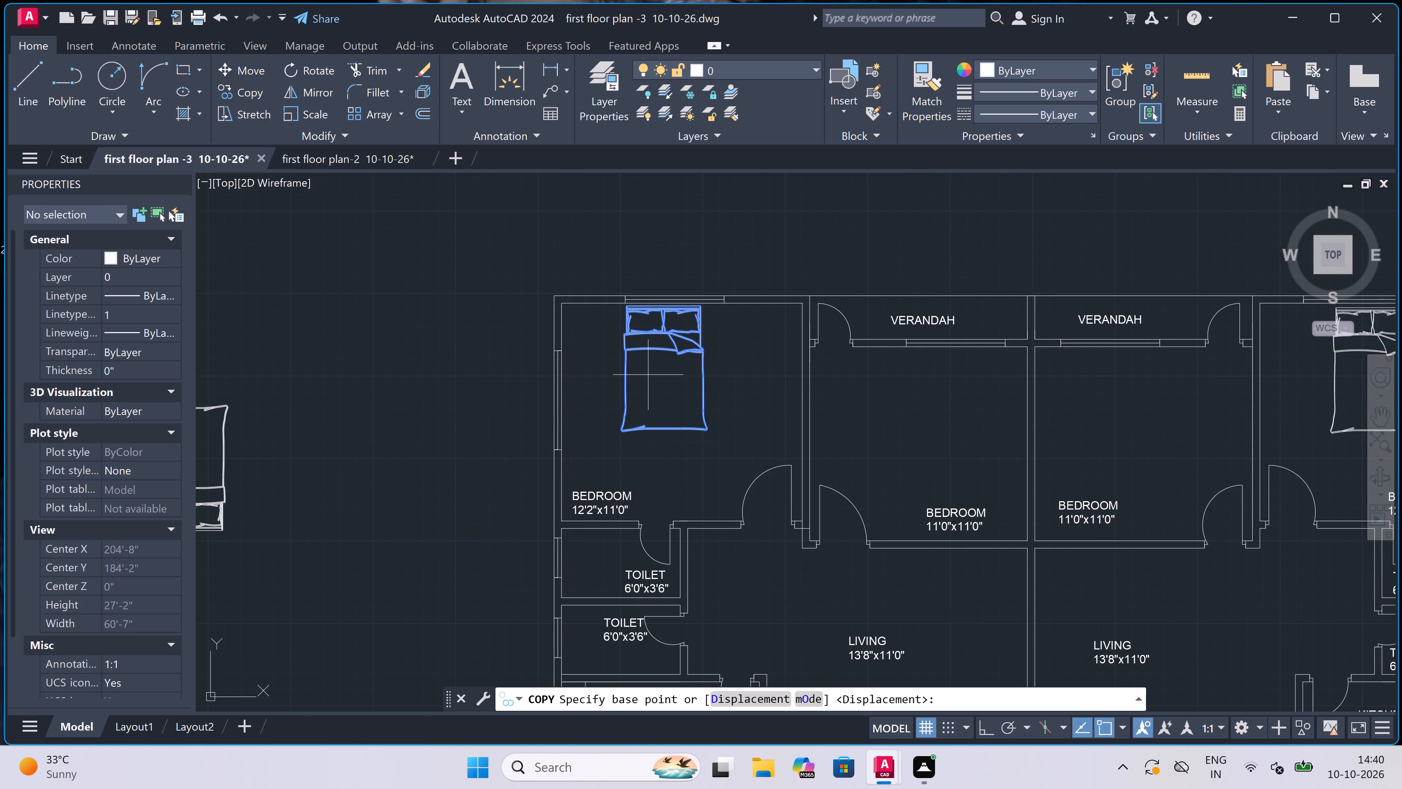
{"action": "scroll", "coordinate": [669, 276], "scroll_direction": "up", "scroll_amount": 2}
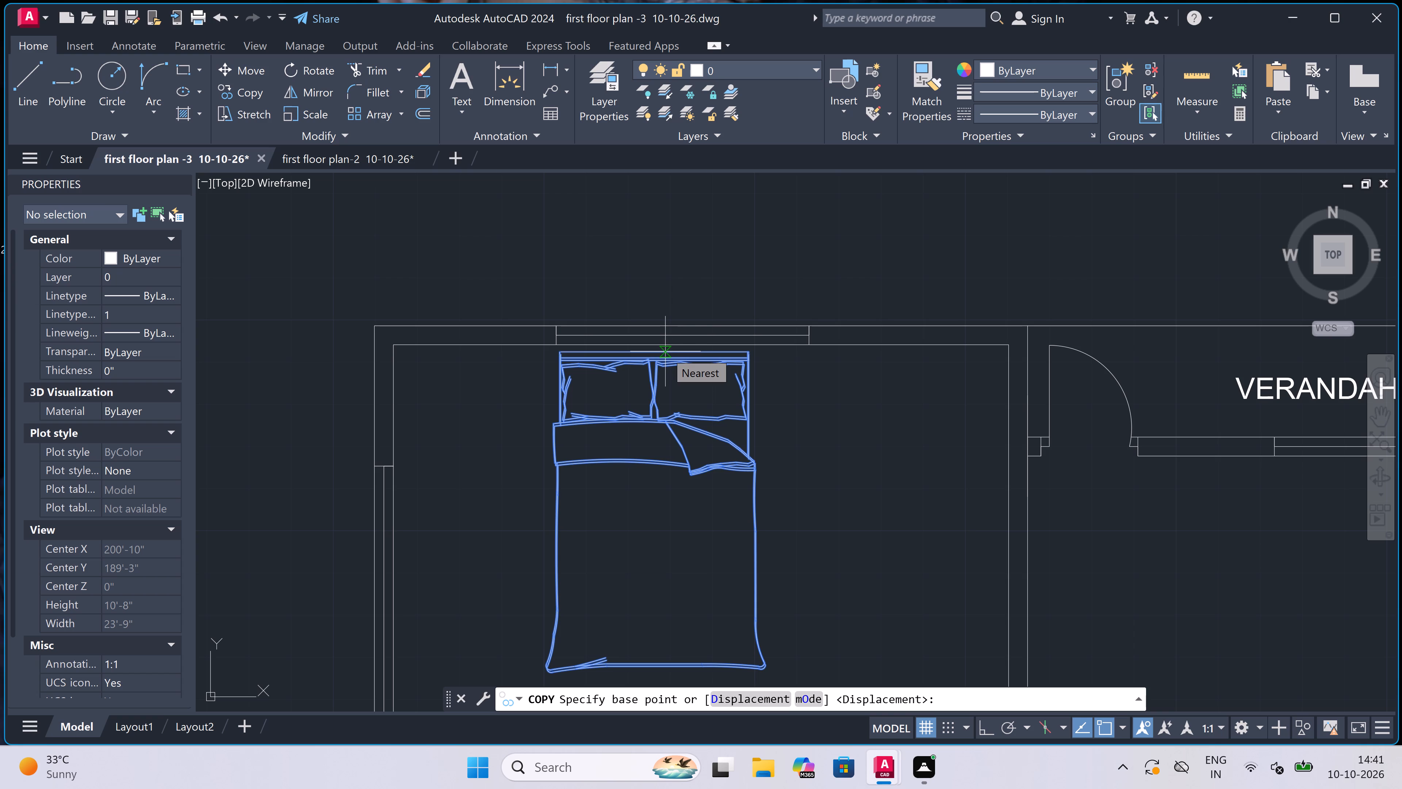
{"action": "scroll", "coordinate": [665, 351], "scroll_direction": "up", "scroll_amount": 2}
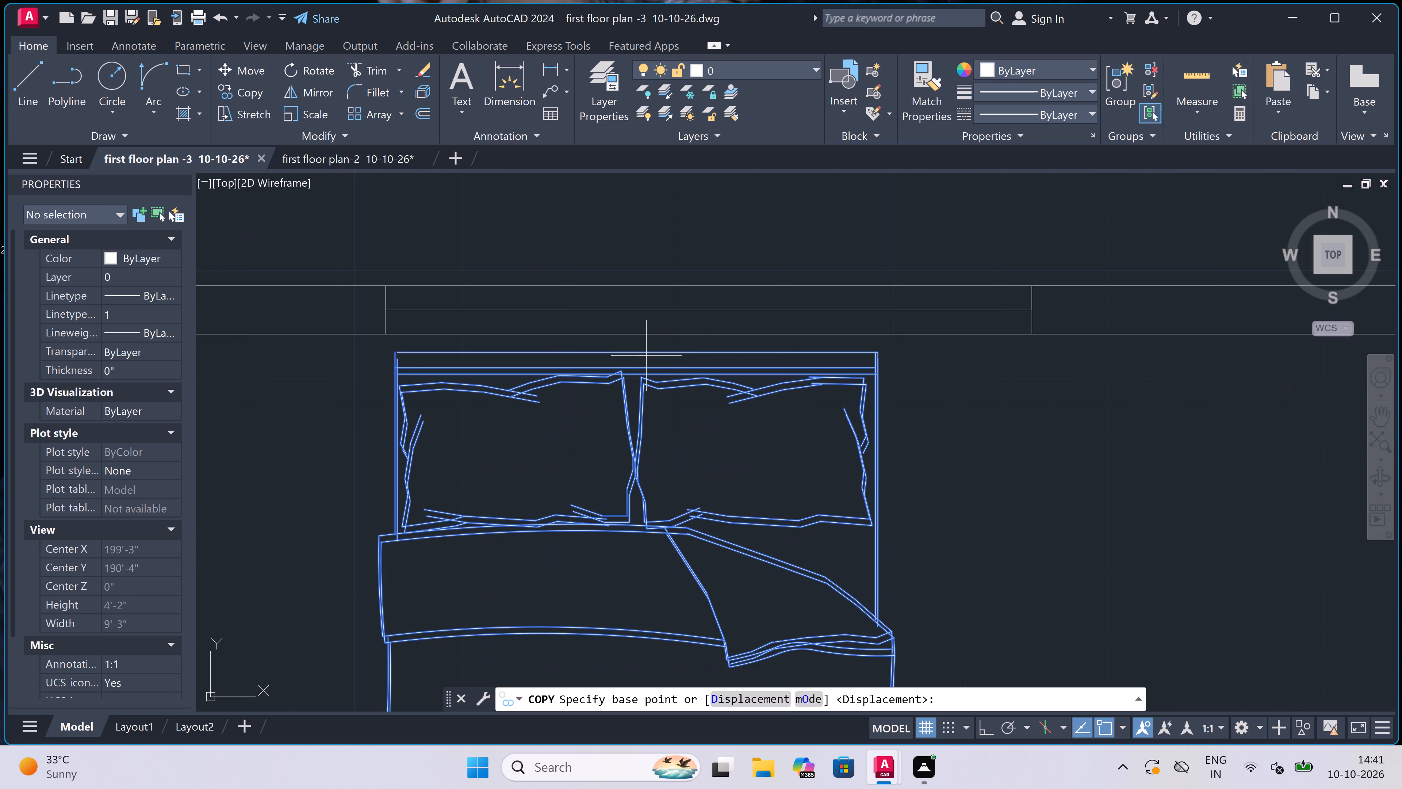
{"action": "double_click", "coordinate": [641, 352]}
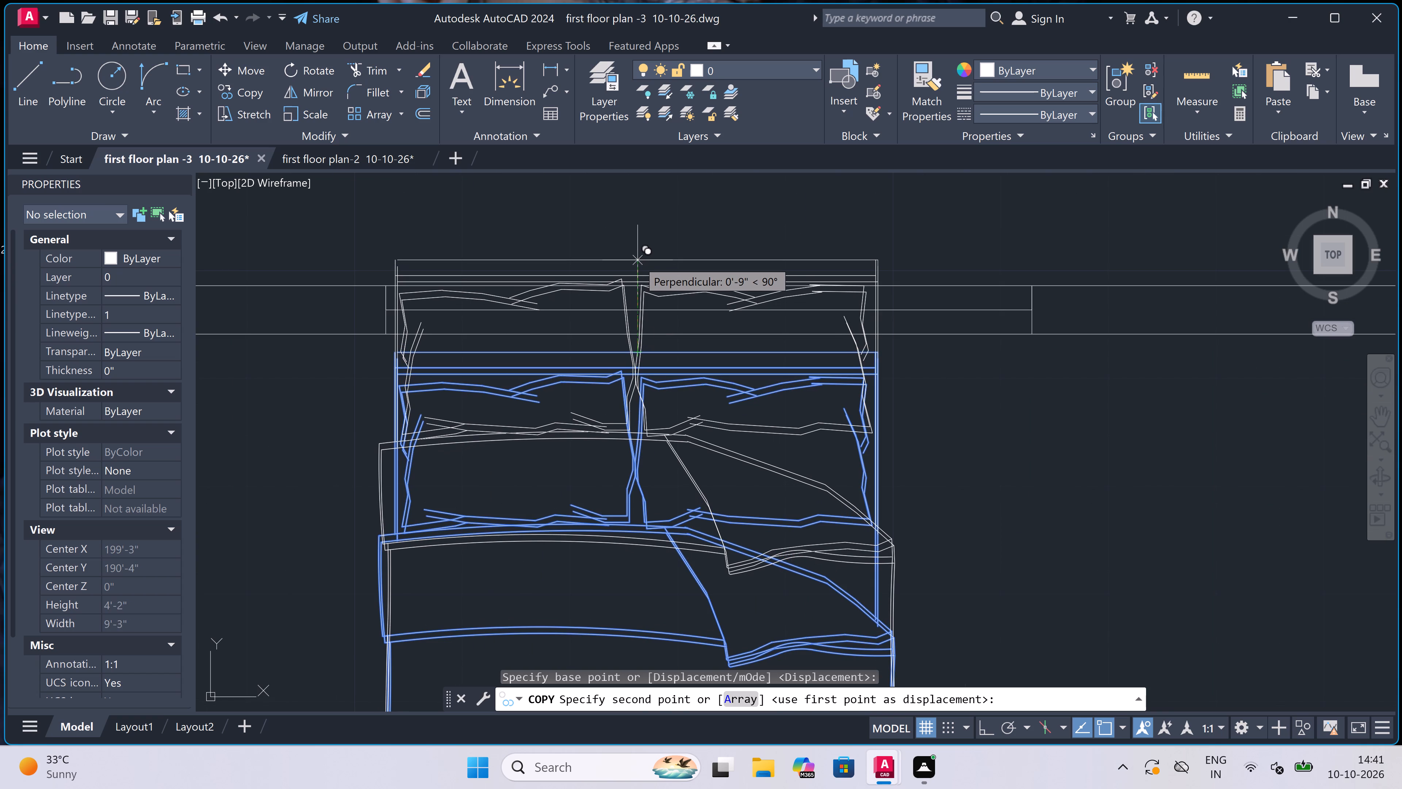
{"action": "scroll", "coordinate": [638, 260], "scroll_direction": "down", "scroll_amount": 2}
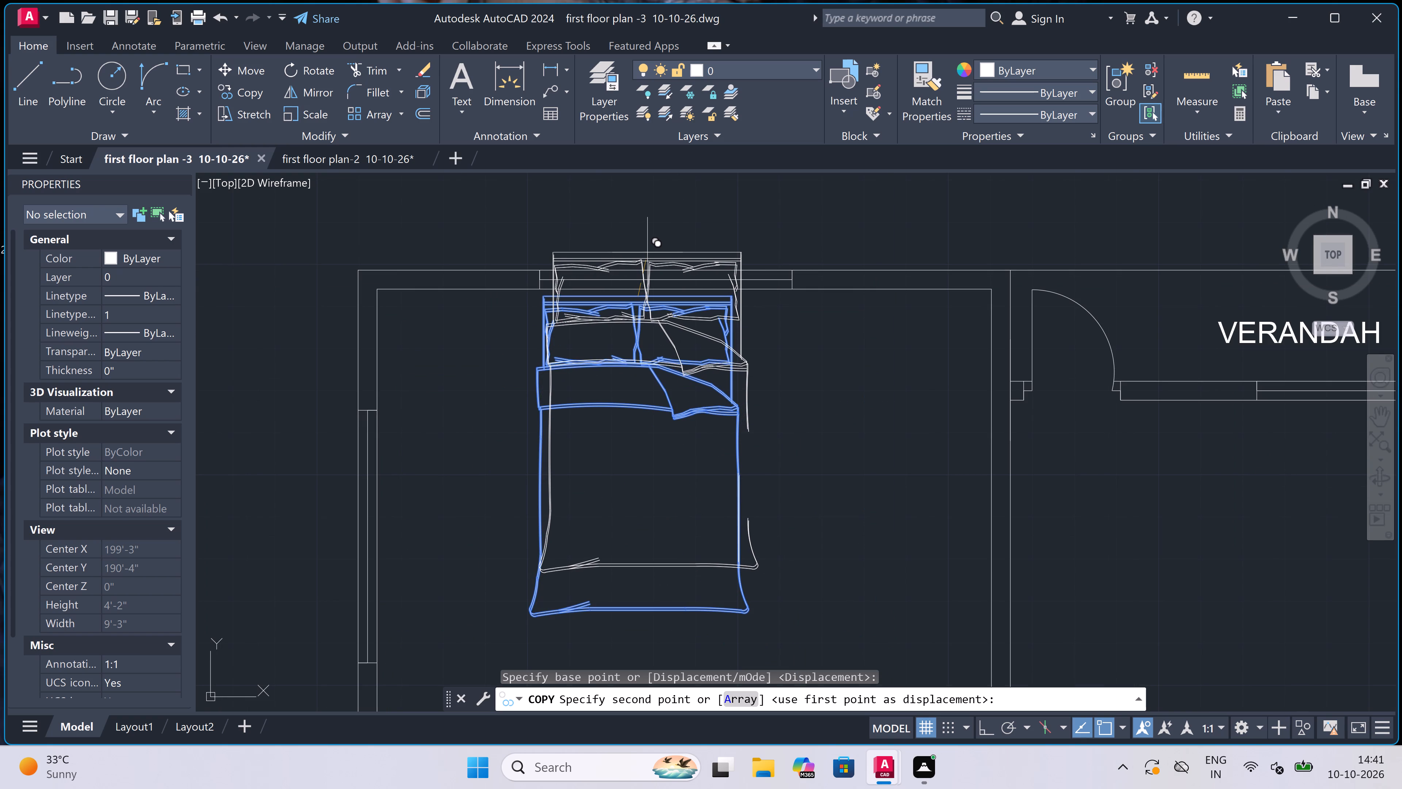
{"action": "scroll", "coordinate": [664, 238], "scroll_direction": "down", "scroll_amount": 5}
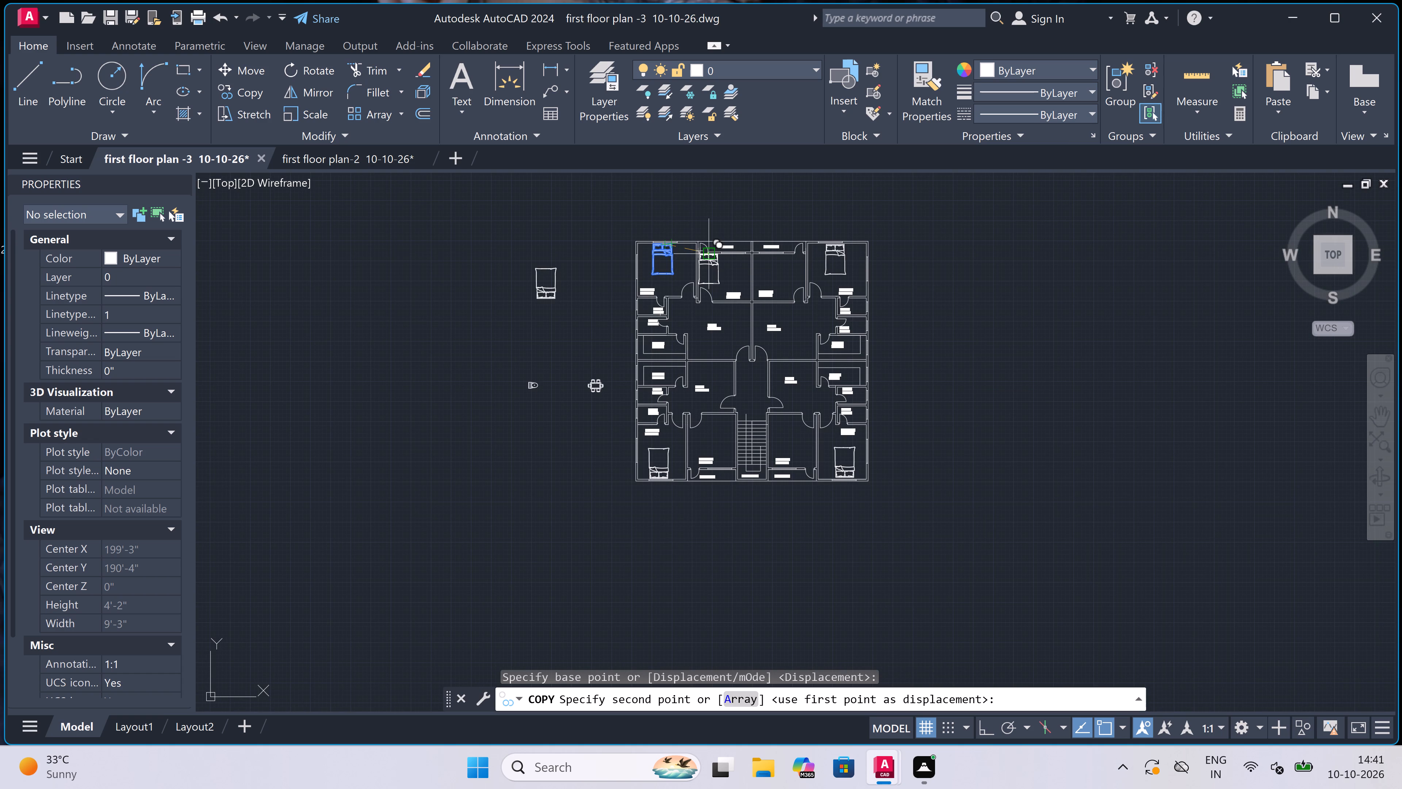
{"action": "scroll", "coordinate": [707, 256], "scroll_direction": "down", "scroll_amount": 1}
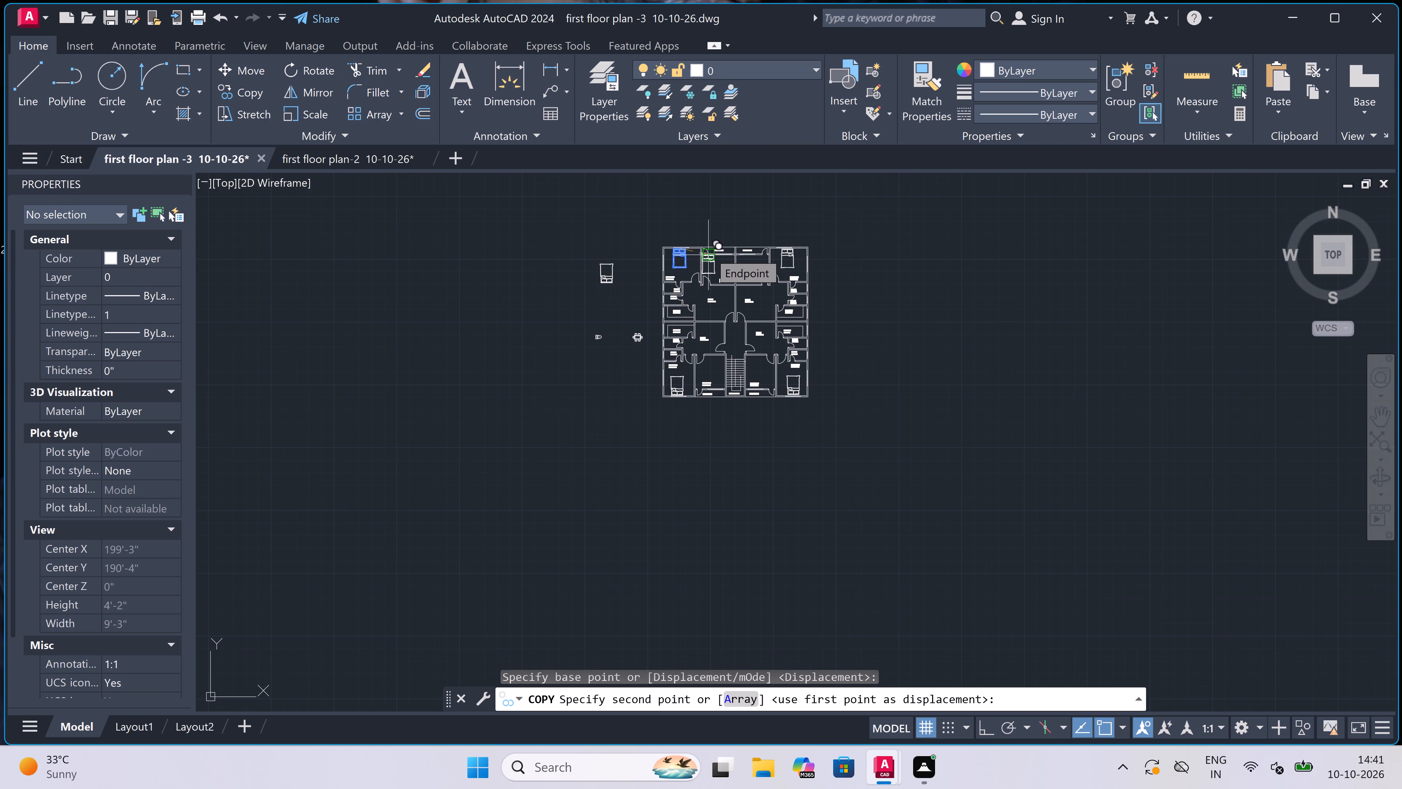
{"action": "scroll", "coordinate": [709, 252], "scroll_direction": "up", "scroll_amount": 4}
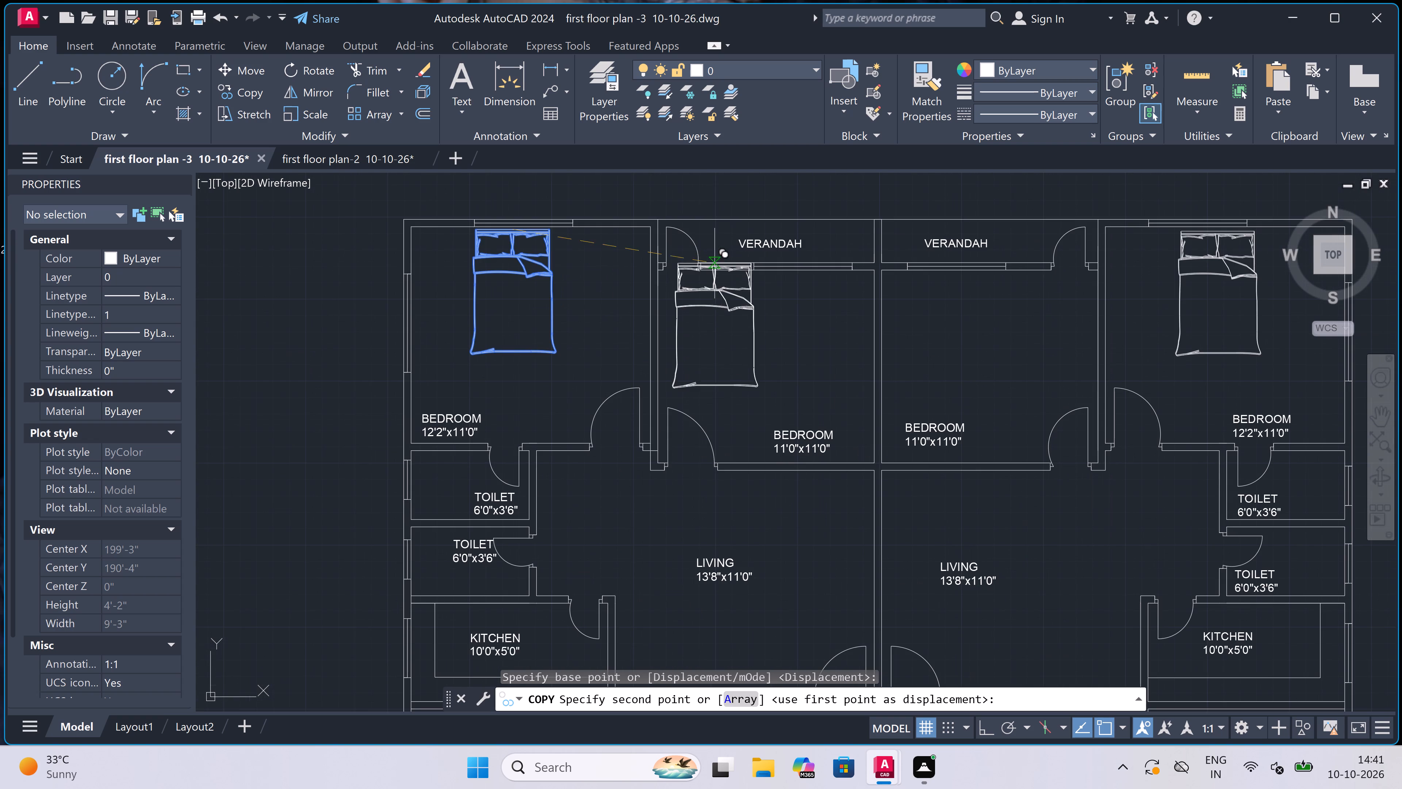
{"action": "scroll", "coordinate": [761, 262], "scroll_direction": "up", "scroll_amount": 2}
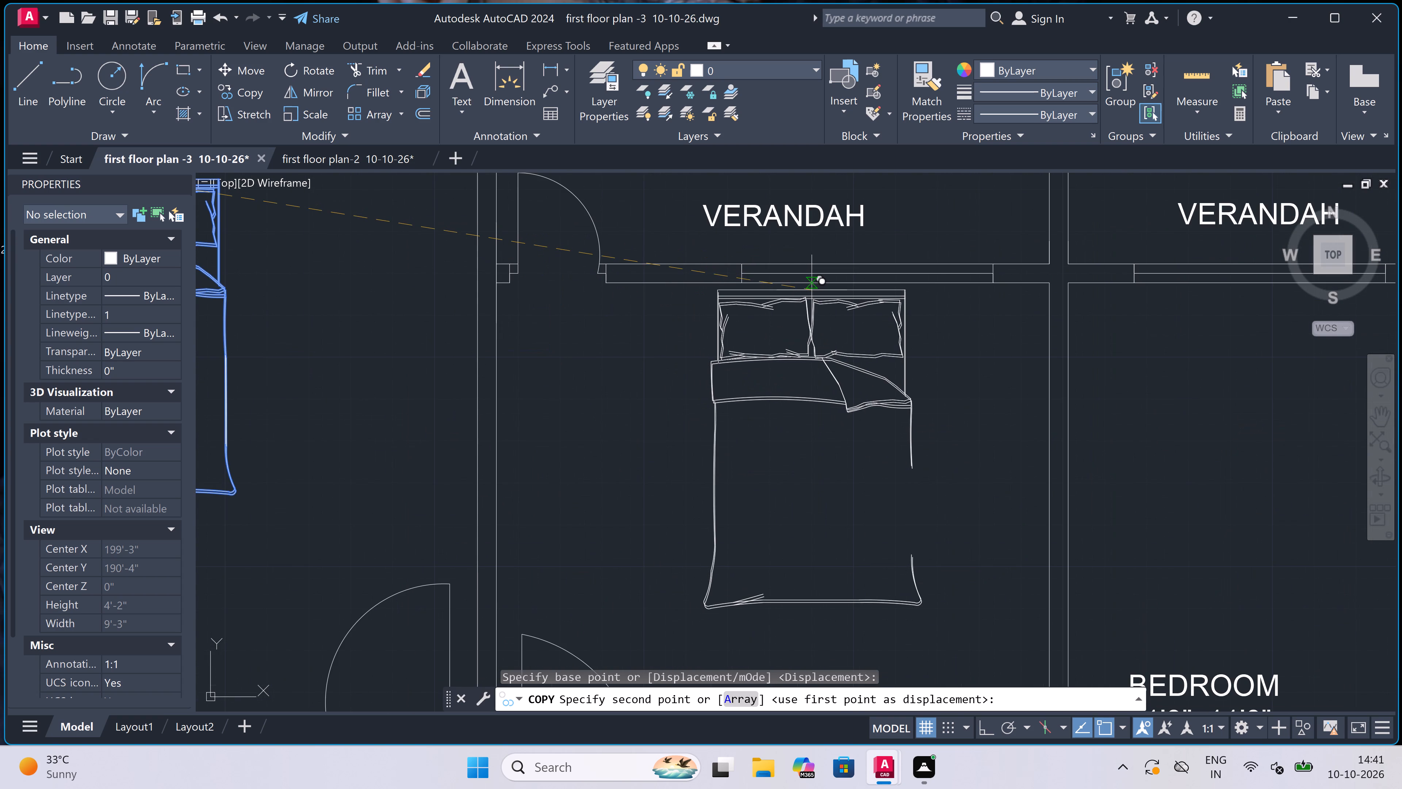
{"action": "double_click", "coordinate": [812, 291]}
Place another bed copy in the upper-right 11'0"x11'0" bedroom, headboard just below the verandah window, and end the Copy command.
{"action": "scroll", "coordinate": [725, 305], "scroll_direction": "down", "scroll_amount": 3}
{"action": "scroll", "coordinate": [856, 296], "scroll_direction": "up", "scroll_amount": 3}
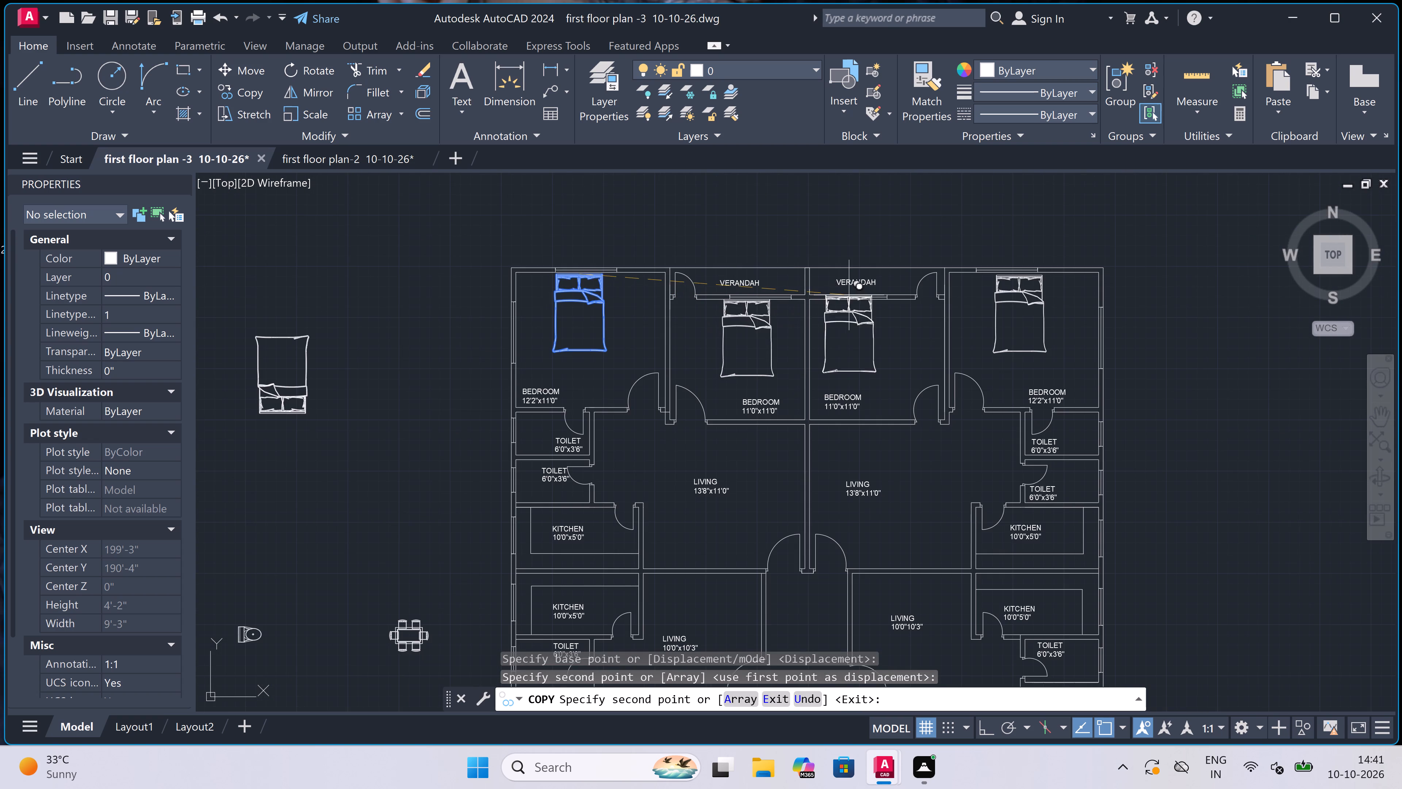
{"action": "scroll", "coordinate": [817, 313], "scroll_direction": "up", "scroll_amount": 2}
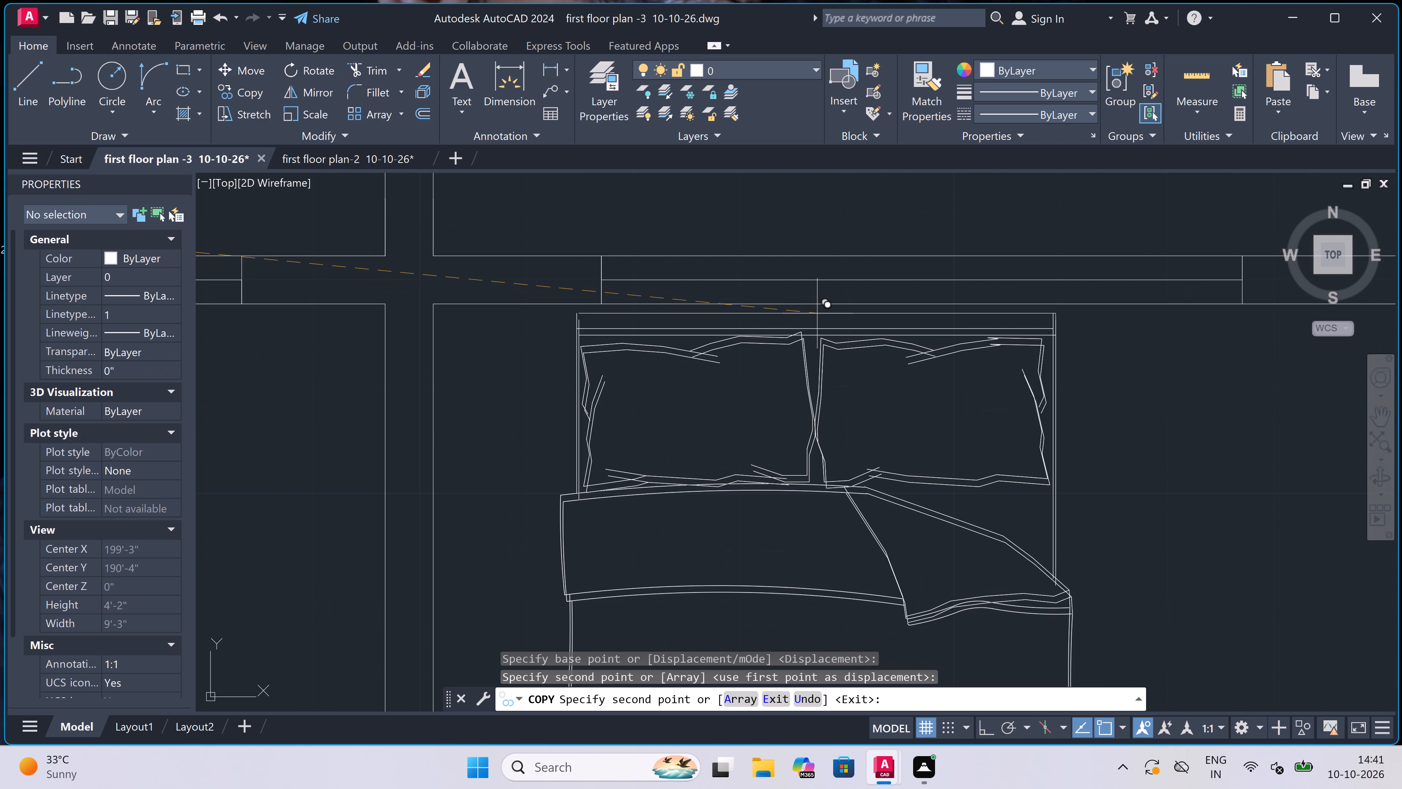
{"action": "left_click", "coordinate": [817, 310]}
{"action": "scroll", "coordinate": [815, 301], "scroll_direction": "down", "scroll_amount": 8}
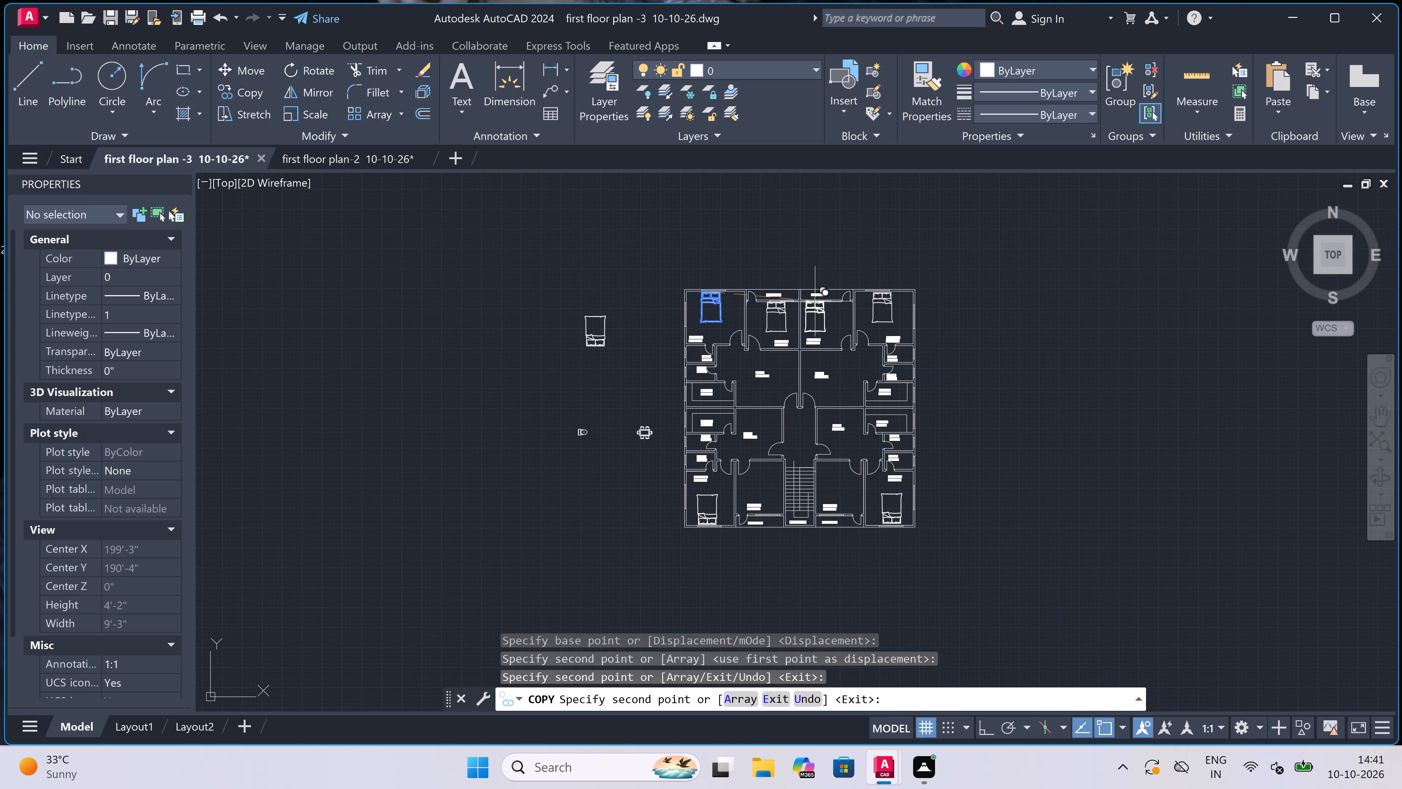
{"action": "scroll", "coordinate": [736, 493], "scroll_direction": "up", "scroll_amount": 2}
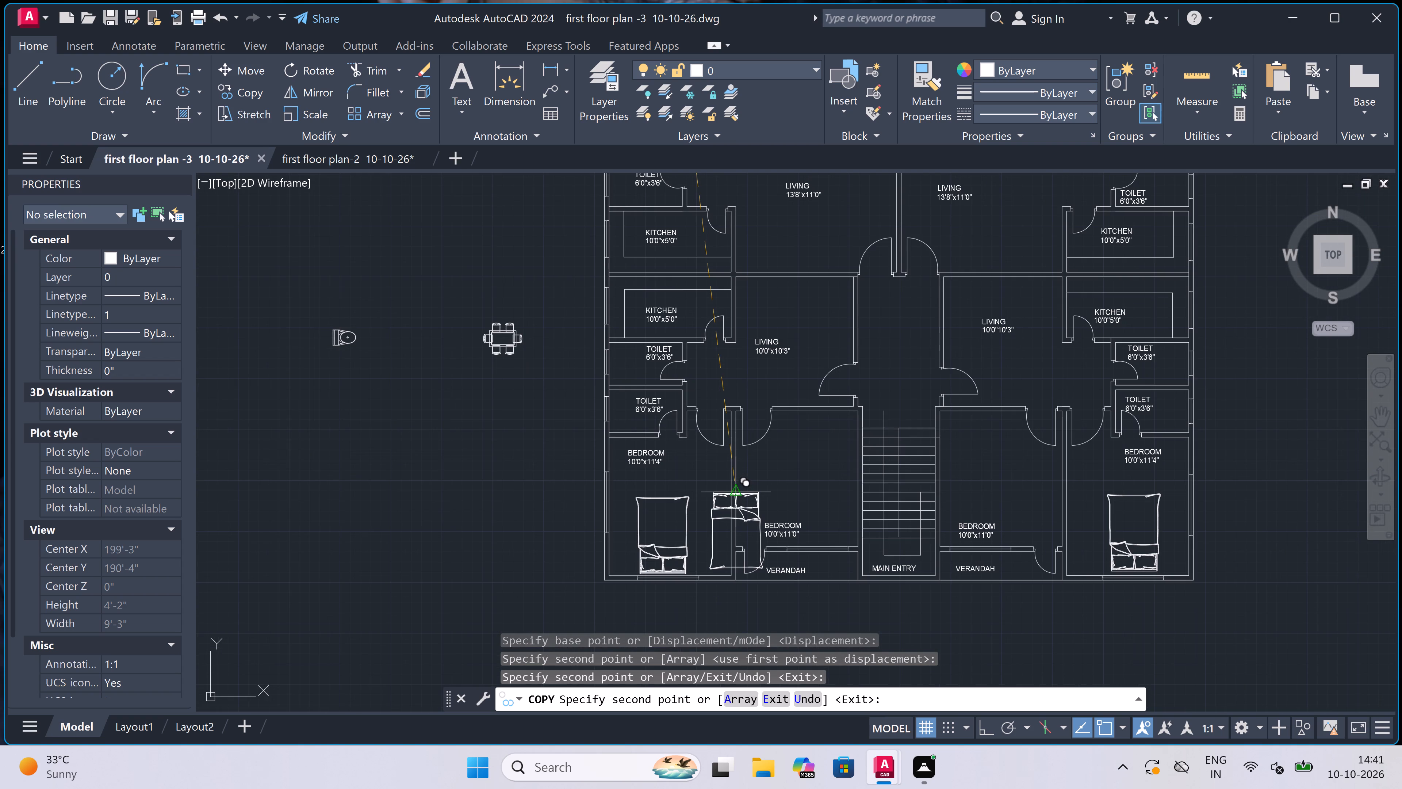
{"action": "key", "text": "Escape"}
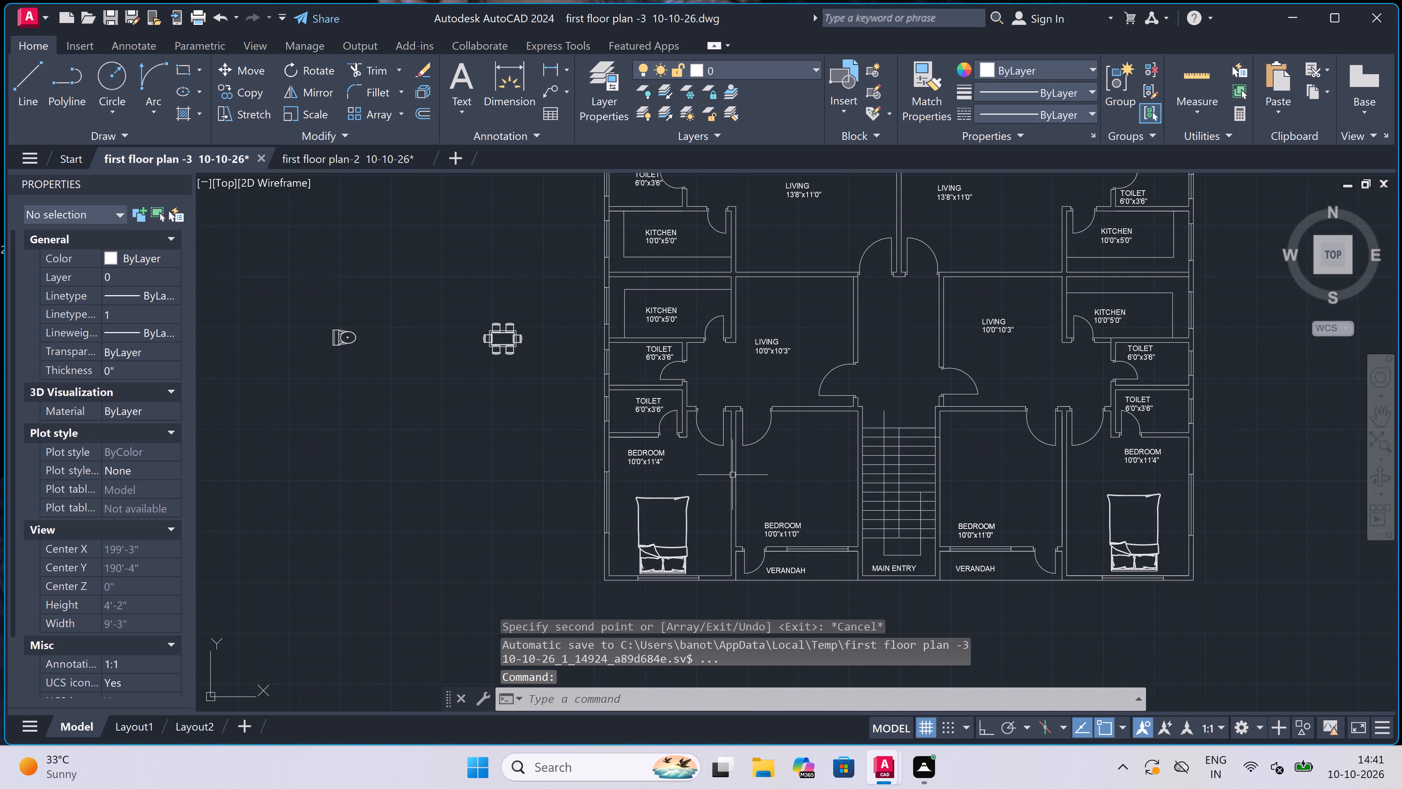
Move the 10'0"x11'0" label of the bedroom left of the staircase up to the open space near the top wall beside the door.
{"action": "scroll", "coordinate": [744, 518], "scroll_direction": "up", "scroll_amount": 1}
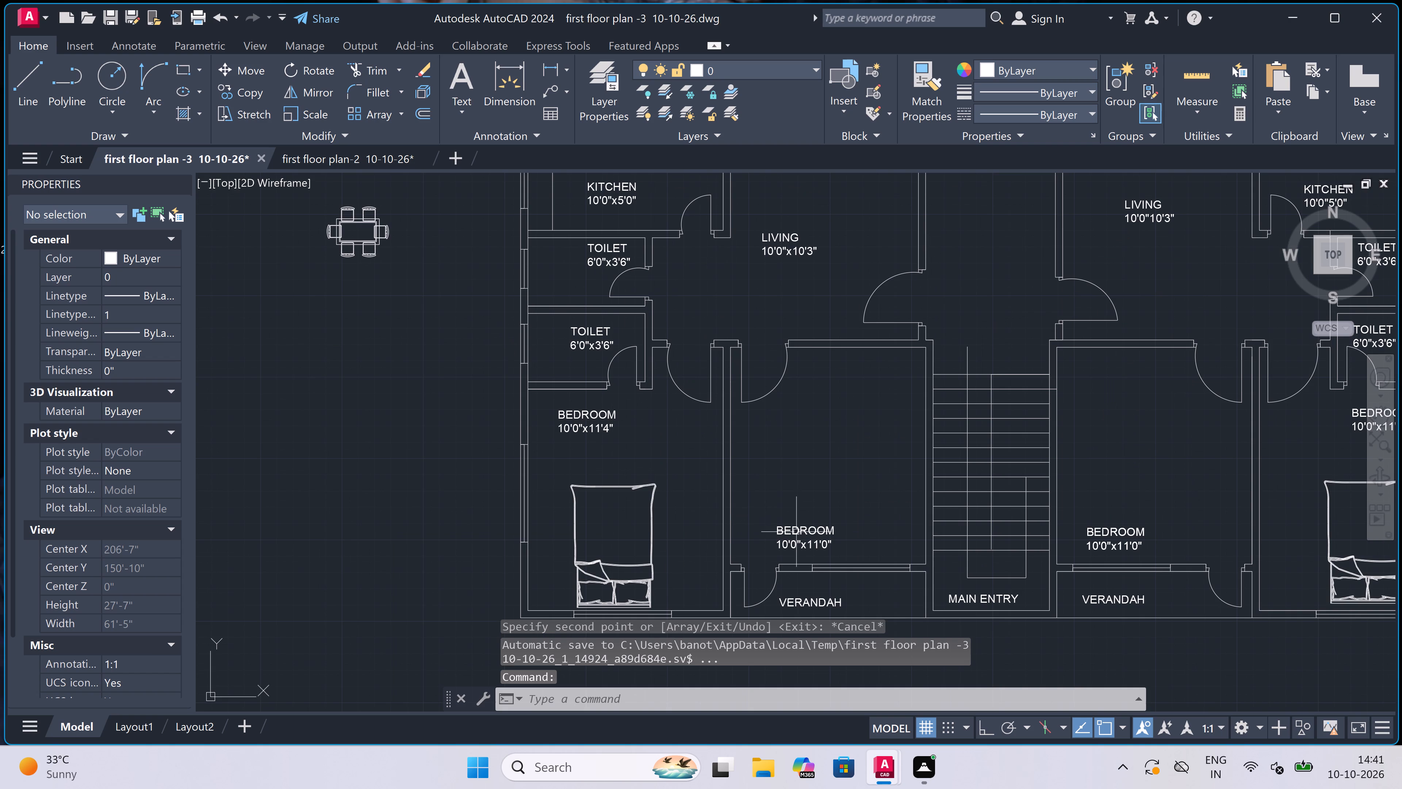
{"action": "double_click", "coordinate": [805, 532]}
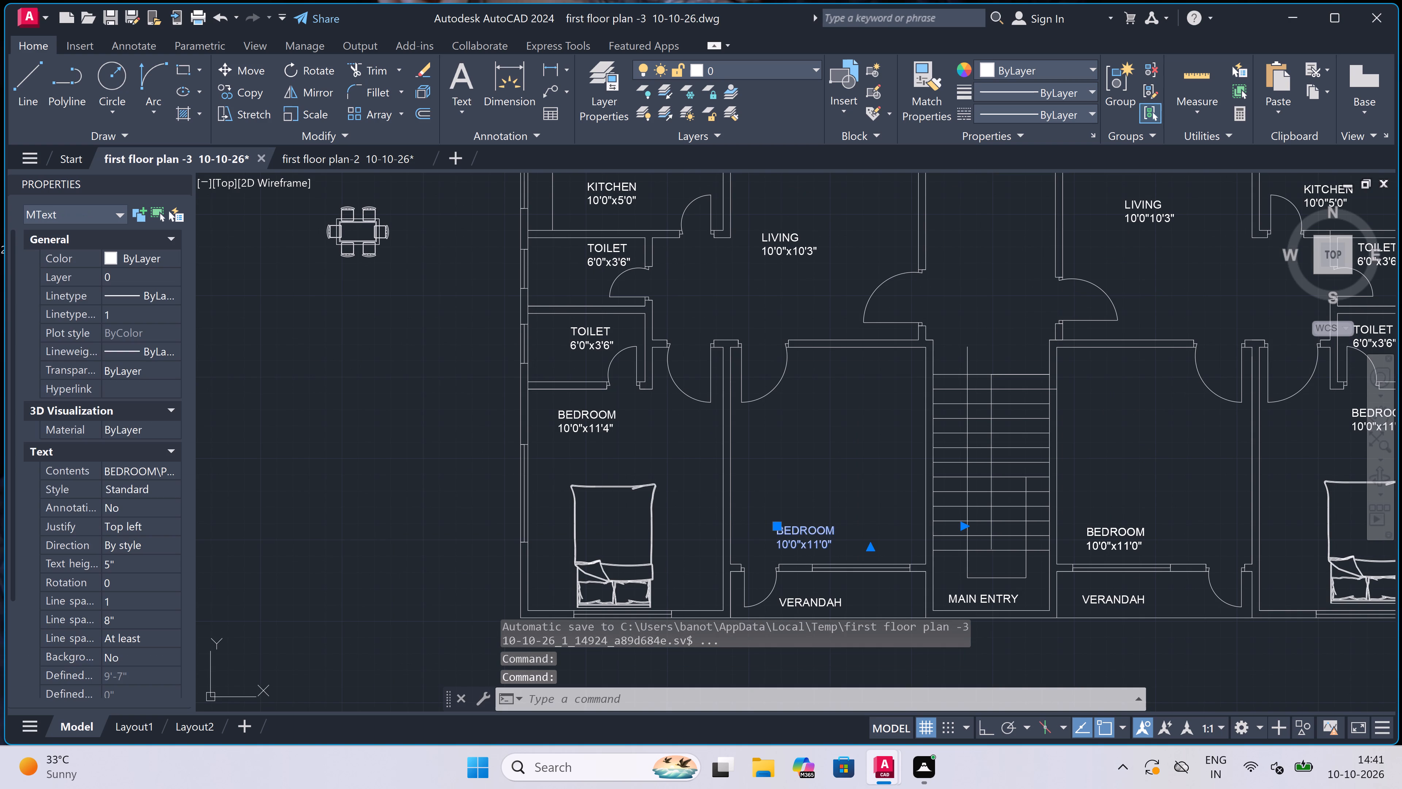
{"action": "left_click", "coordinate": [770, 540]}
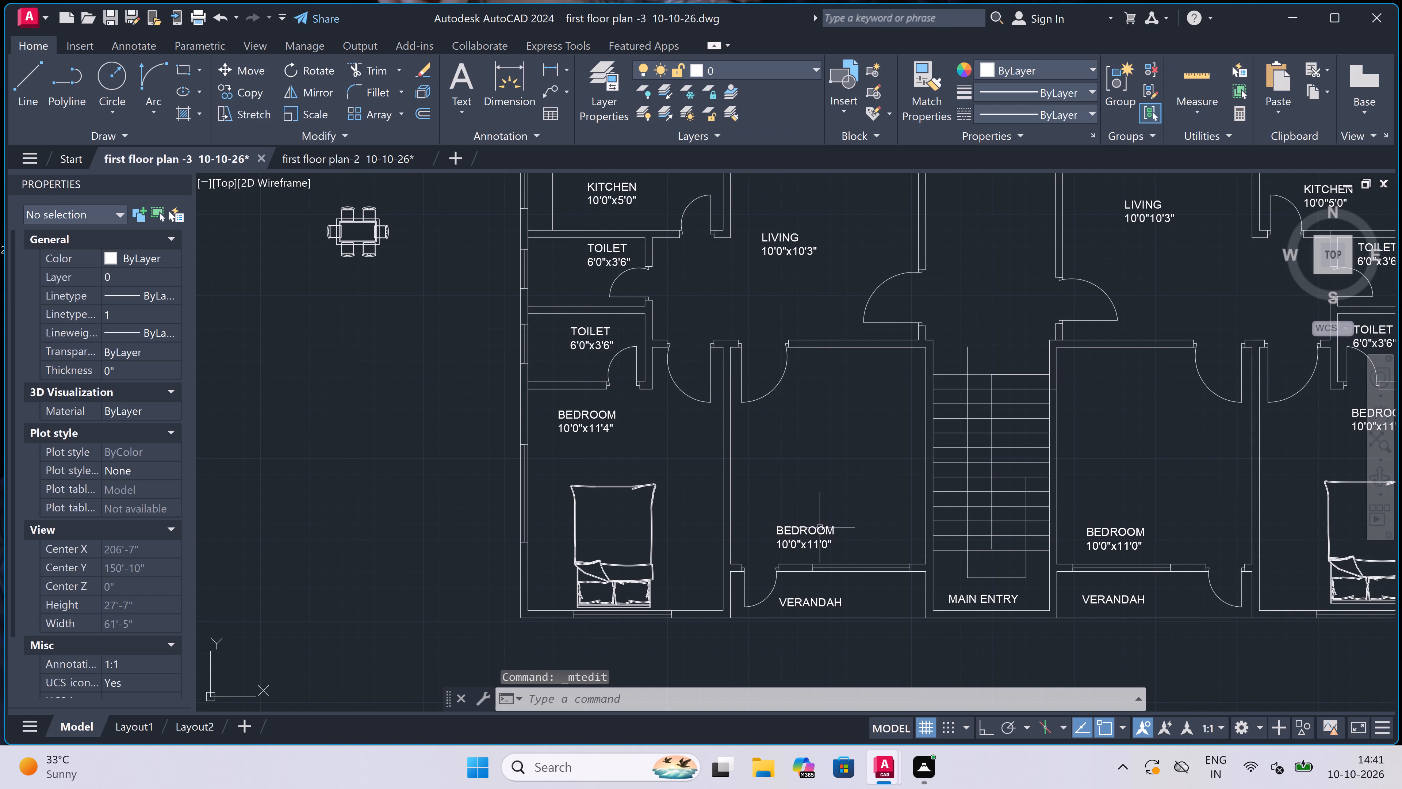
{"action": "scroll", "coordinate": [834, 537], "scroll_direction": "up", "scroll_amount": 1}
{"action": "double_click", "coordinate": [815, 521]}
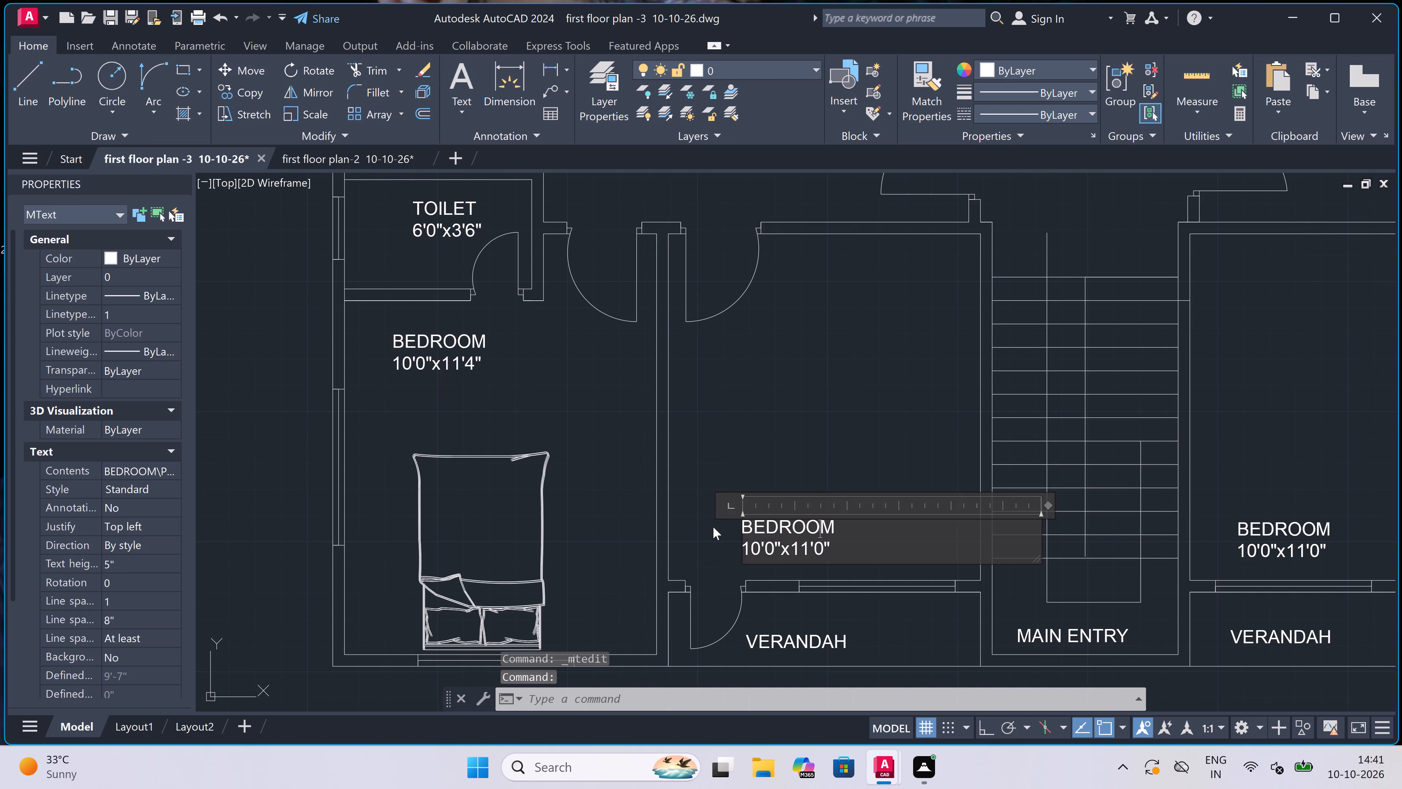
{"action": "left_click", "coordinate": [712, 525]}
{"action": "left_click", "coordinate": [787, 506]}
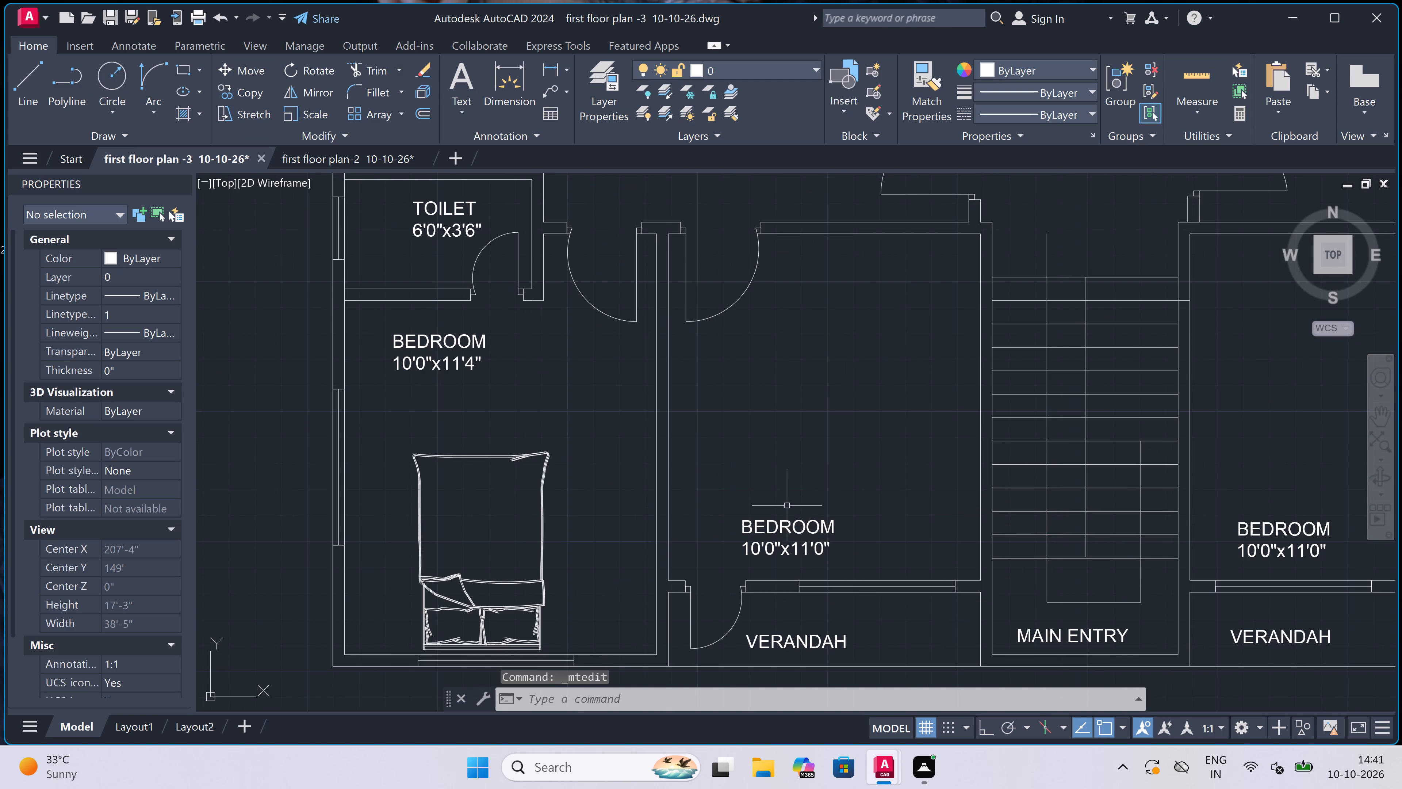
{"action": "left_click", "coordinate": [737, 554]}
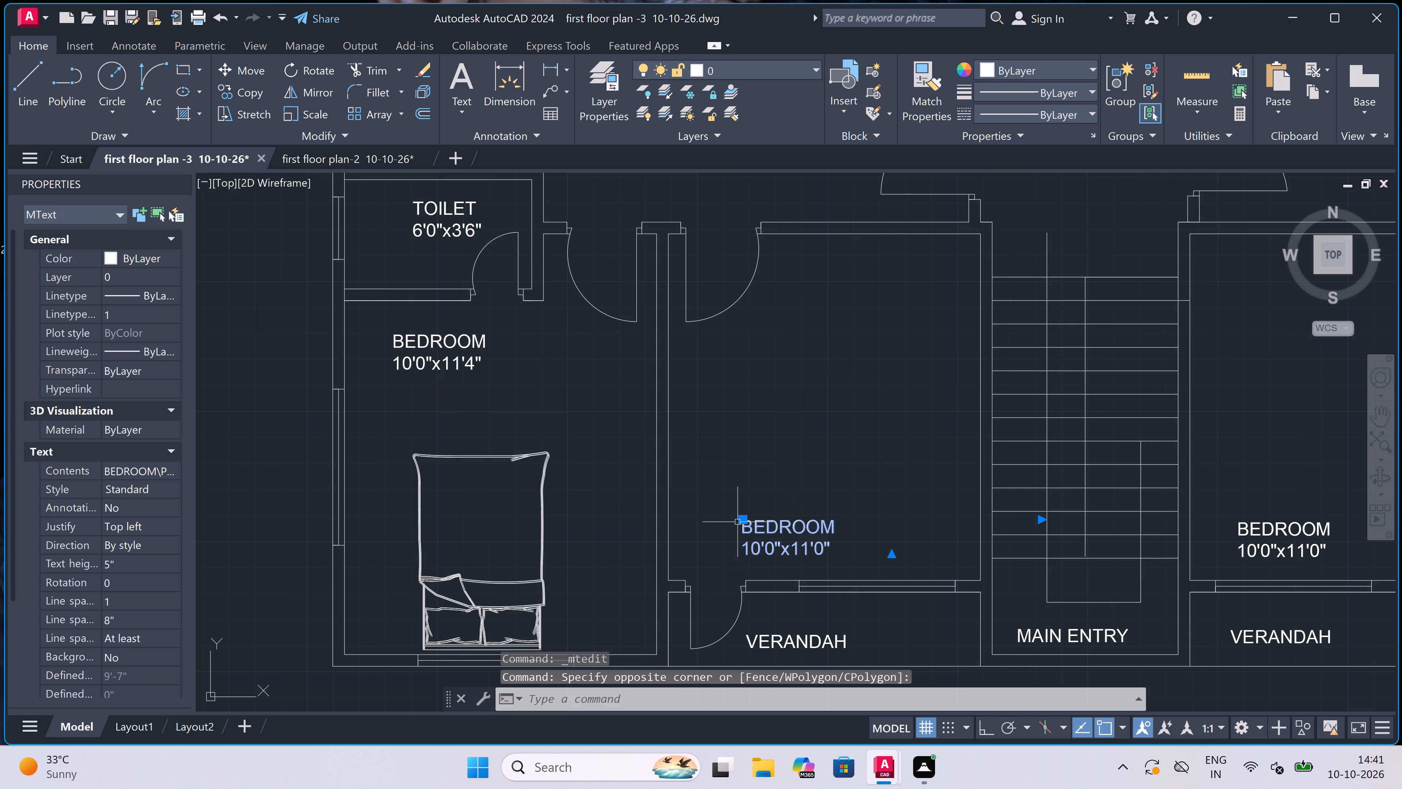
{"action": "left_click", "coordinate": [743, 519]}
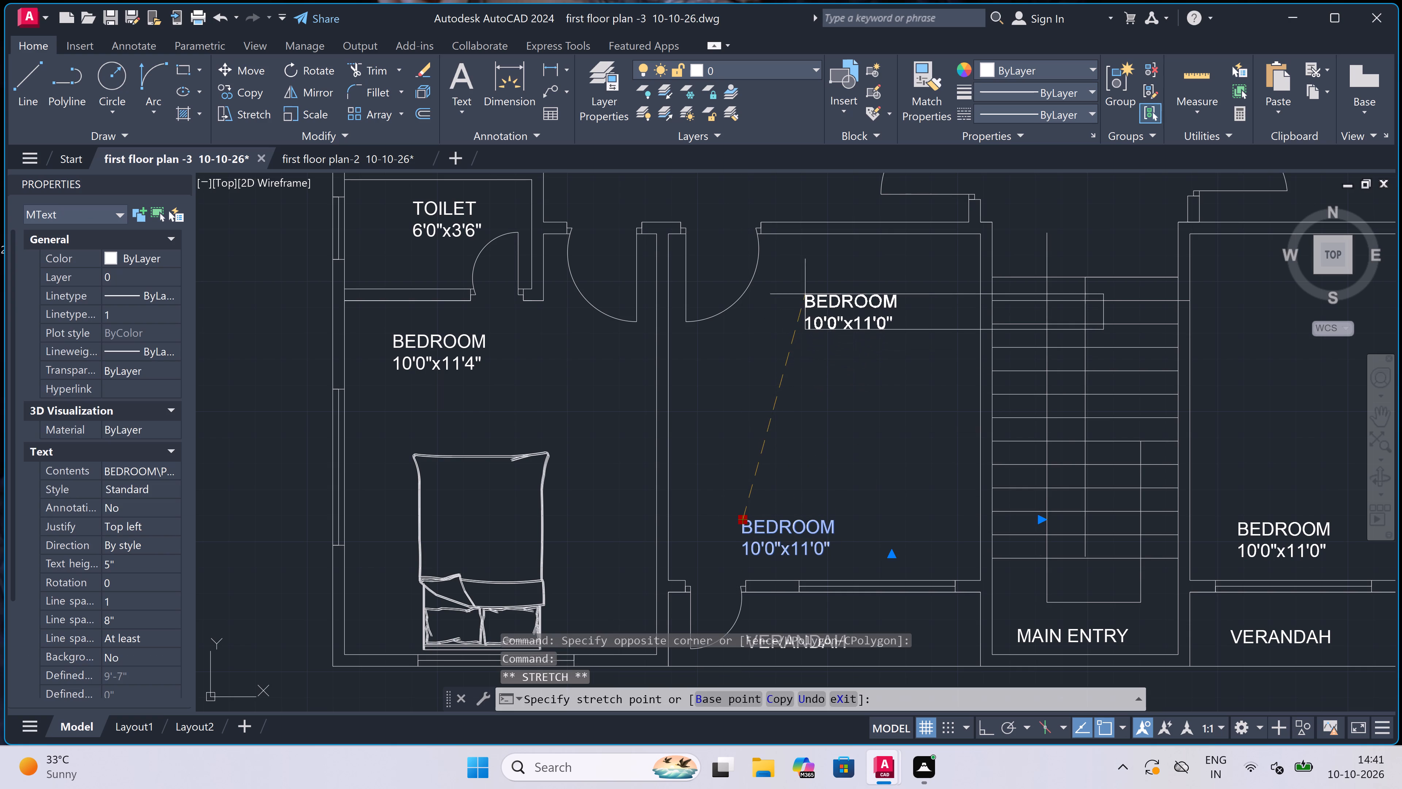
{"action": "left_click", "coordinate": [820, 257]}
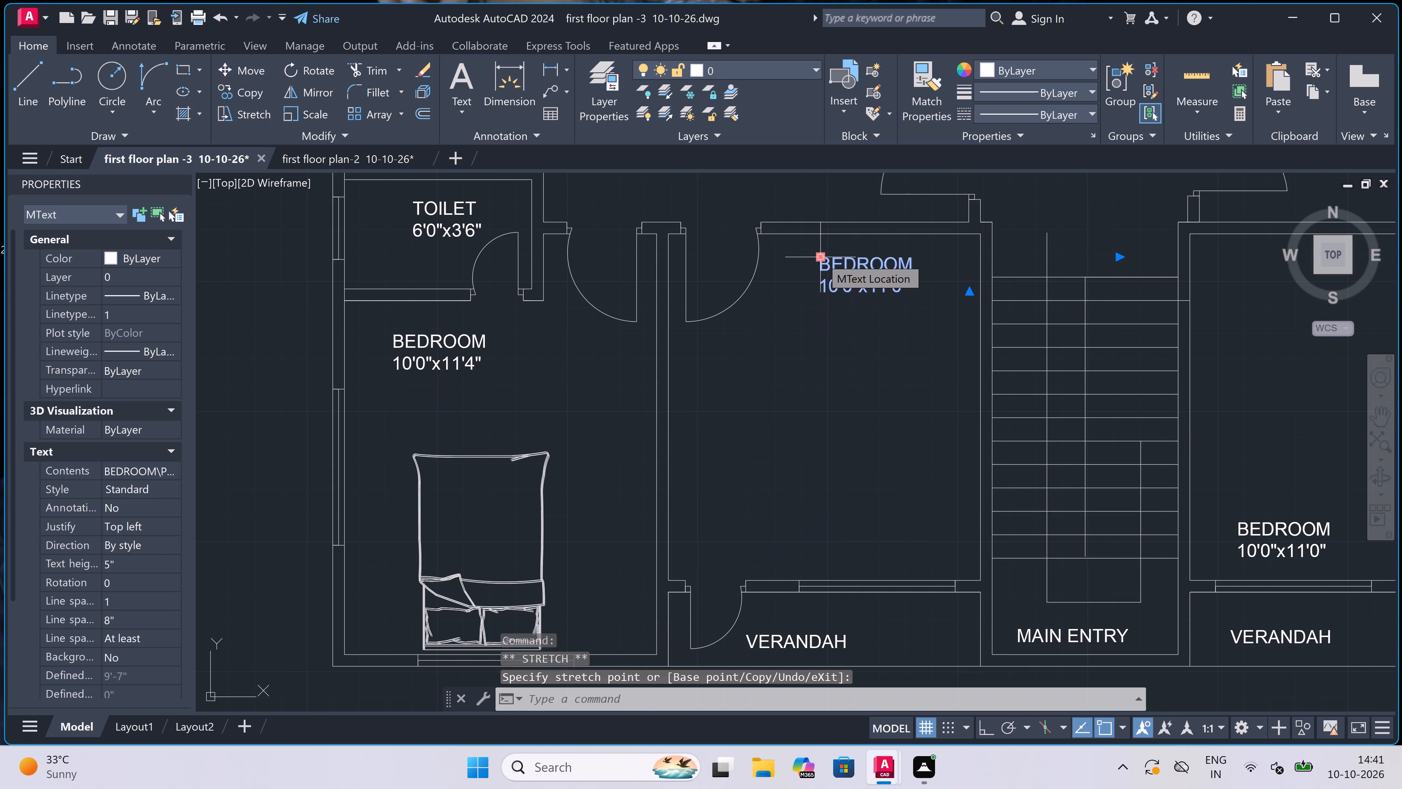
Move the 10'0"x11'0" label of the bedroom right of the staircase up to the open space near the top wall.
{"action": "key", "text": "Escape"}
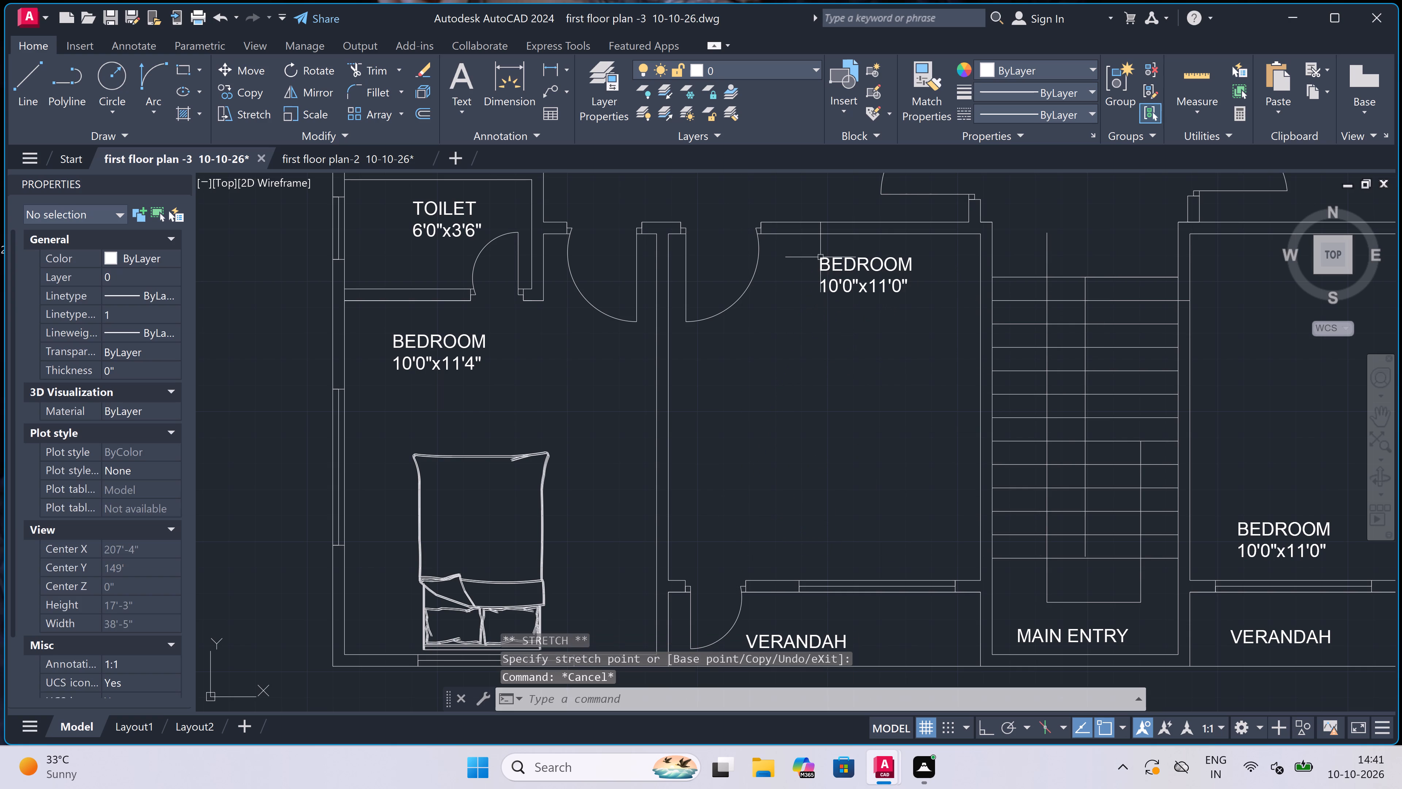
{"action": "scroll", "coordinate": [817, 263], "scroll_direction": "down", "scroll_amount": 4}
{"action": "scroll", "coordinate": [801, 308], "scroll_direction": "down", "scroll_amount": 2}
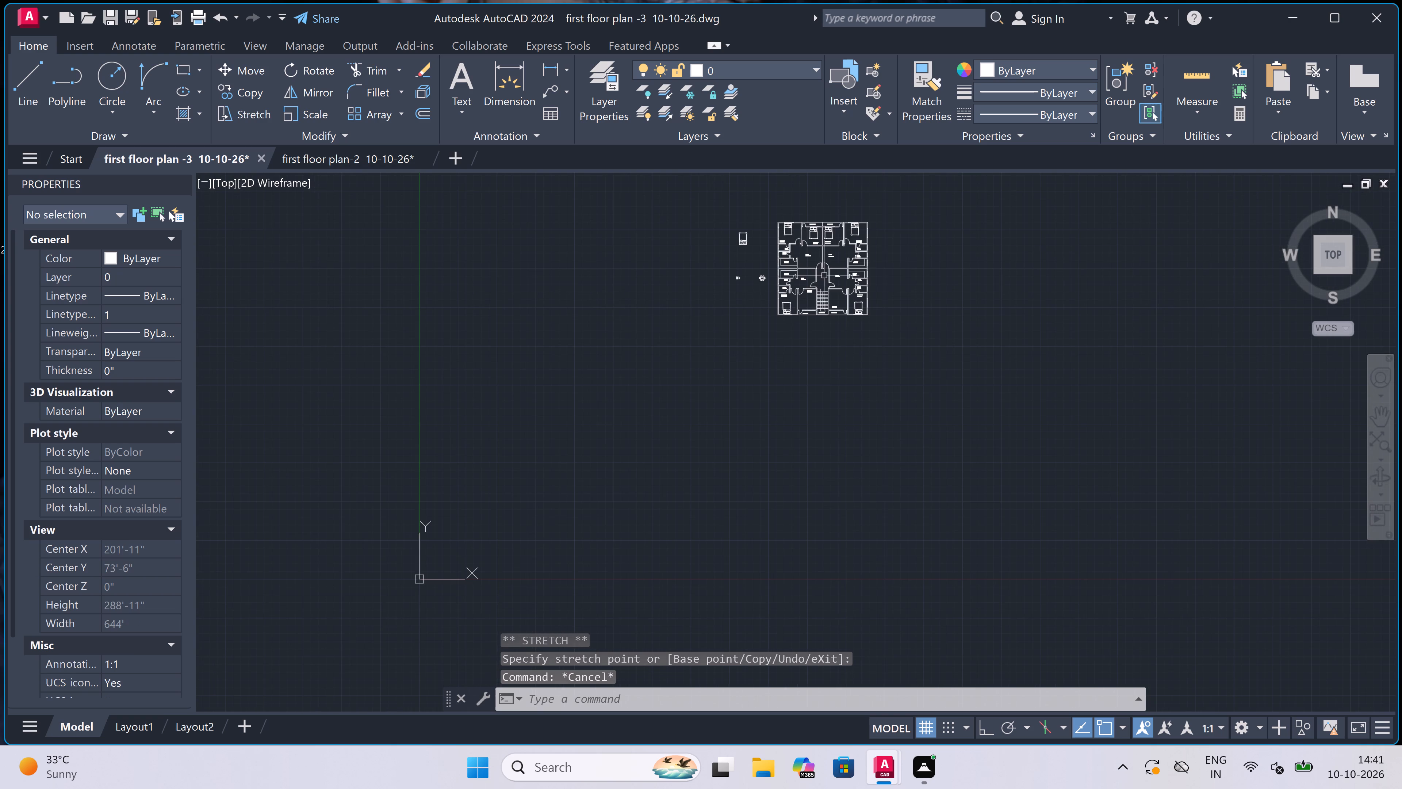
{"action": "scroll", "coordinate": [835, 263], "scroll_direction": "up", "scroll_amount": 3}
{"action": "scroll", "coordinate": [800, 464], "scroll_direction": "up", "scroll_amount": 2}
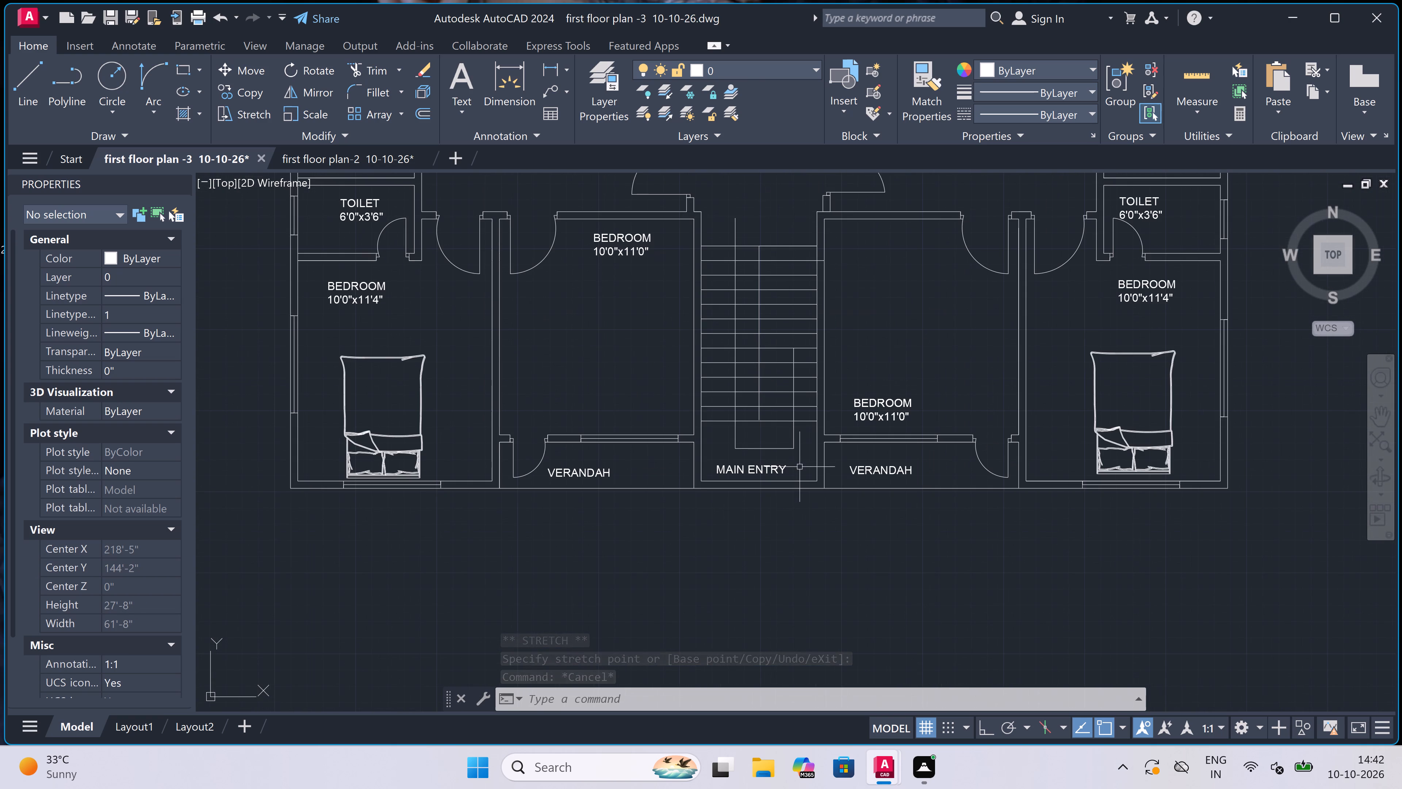
{"action": "scroll", "coordinate": [859, 472], "scroll_direction": "down", "scroll_amount": 2}
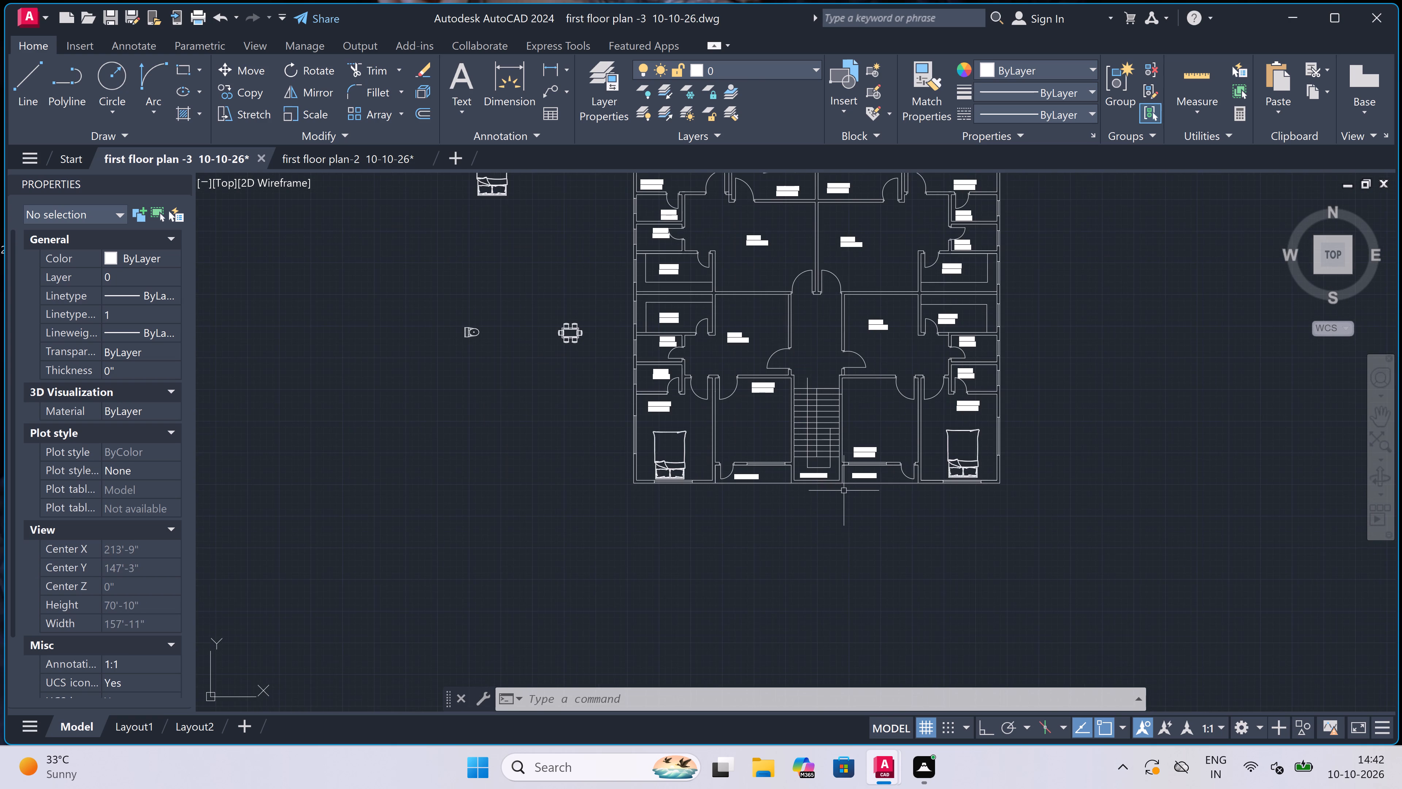
{"action": "scroll", "coordinate": [844, 491], "scroll_direction": "down", "scroll_amount": 3}
{"action": "scroll", "coordinate": [849, 462], "scroll_direction": "up", "scroll_amount": 3}
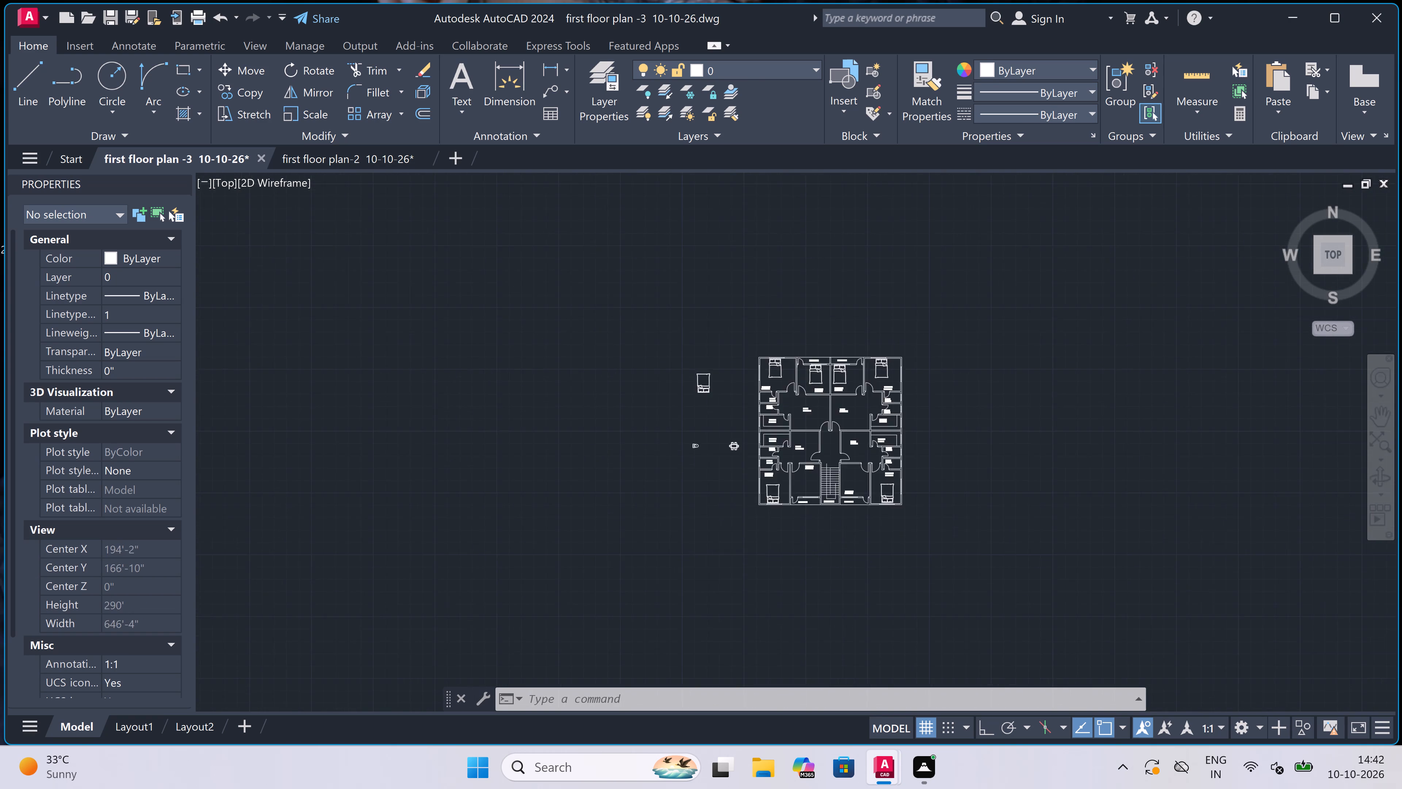
{"action": "scroll", "coordinate": [849, 462], "scroll_direction": "up", "scroll_amount": 1}
{"action": "scroll", "coordinate": [835, 578], "scroll_direction": "up", "scroll_amount": 1}
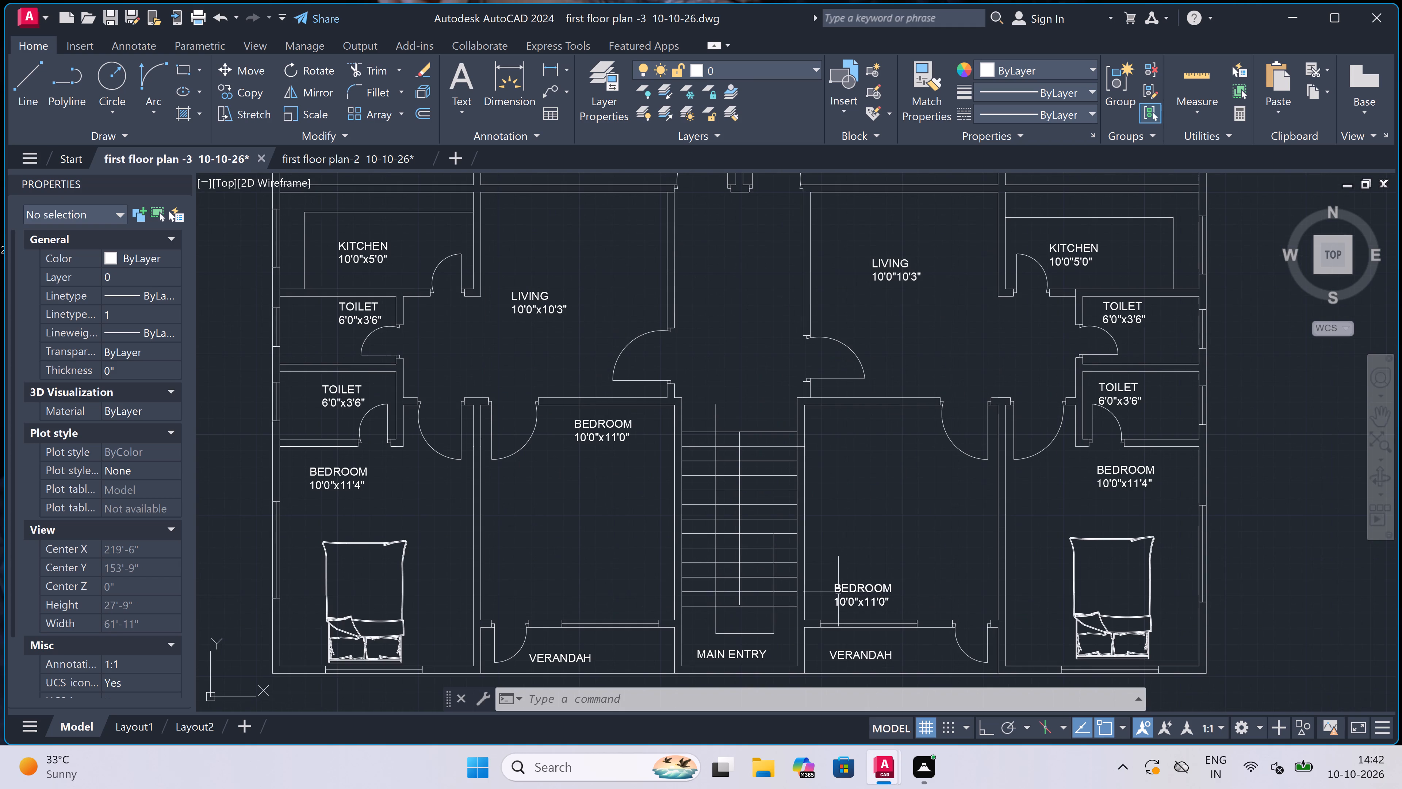
{"action": "scroll", "coordinate": [838, 587], "scroll_direction": "up", "scroll_amount": 1}
{"action": "left_click", "coordinate": [839, 587]}
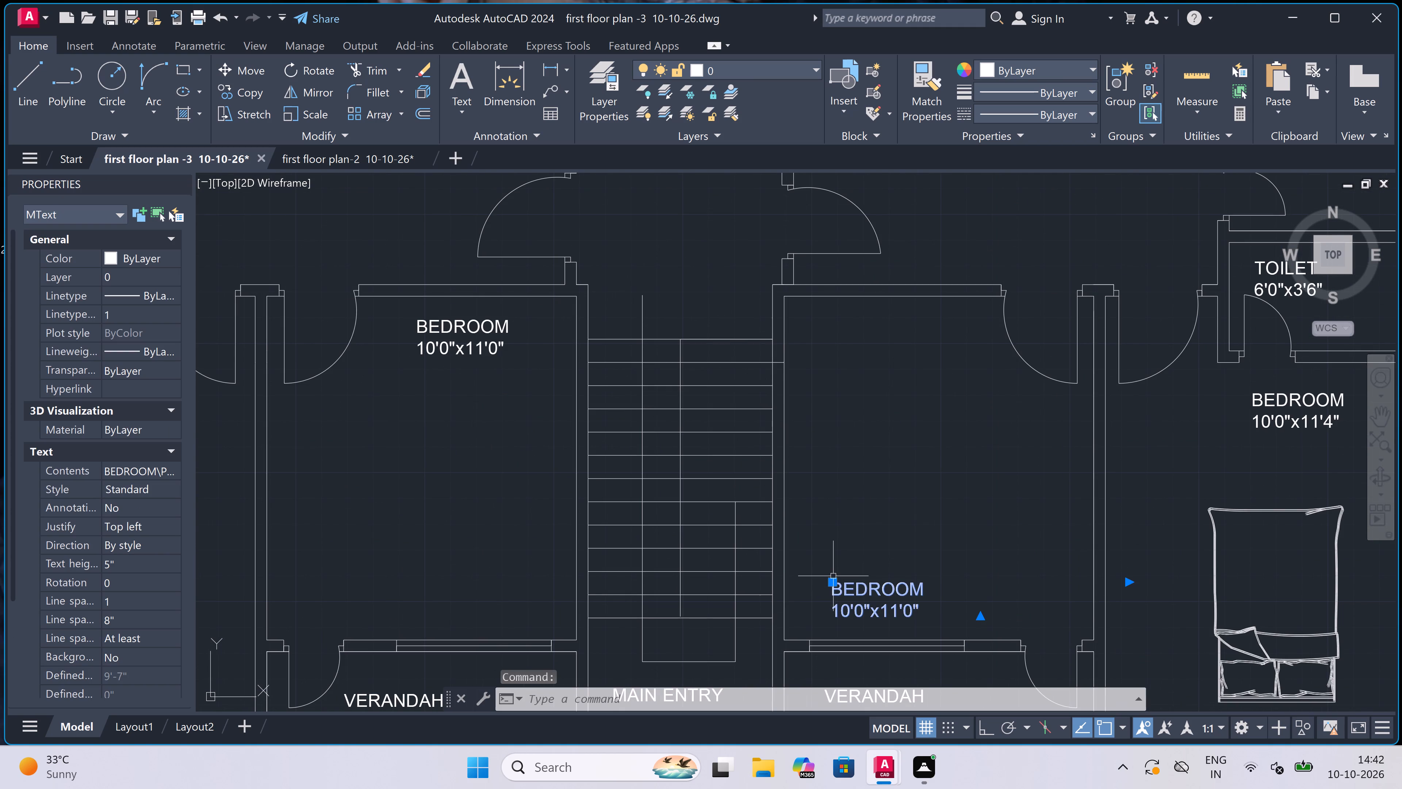
{"action": "left_click", "coordinate": [831, 582]}
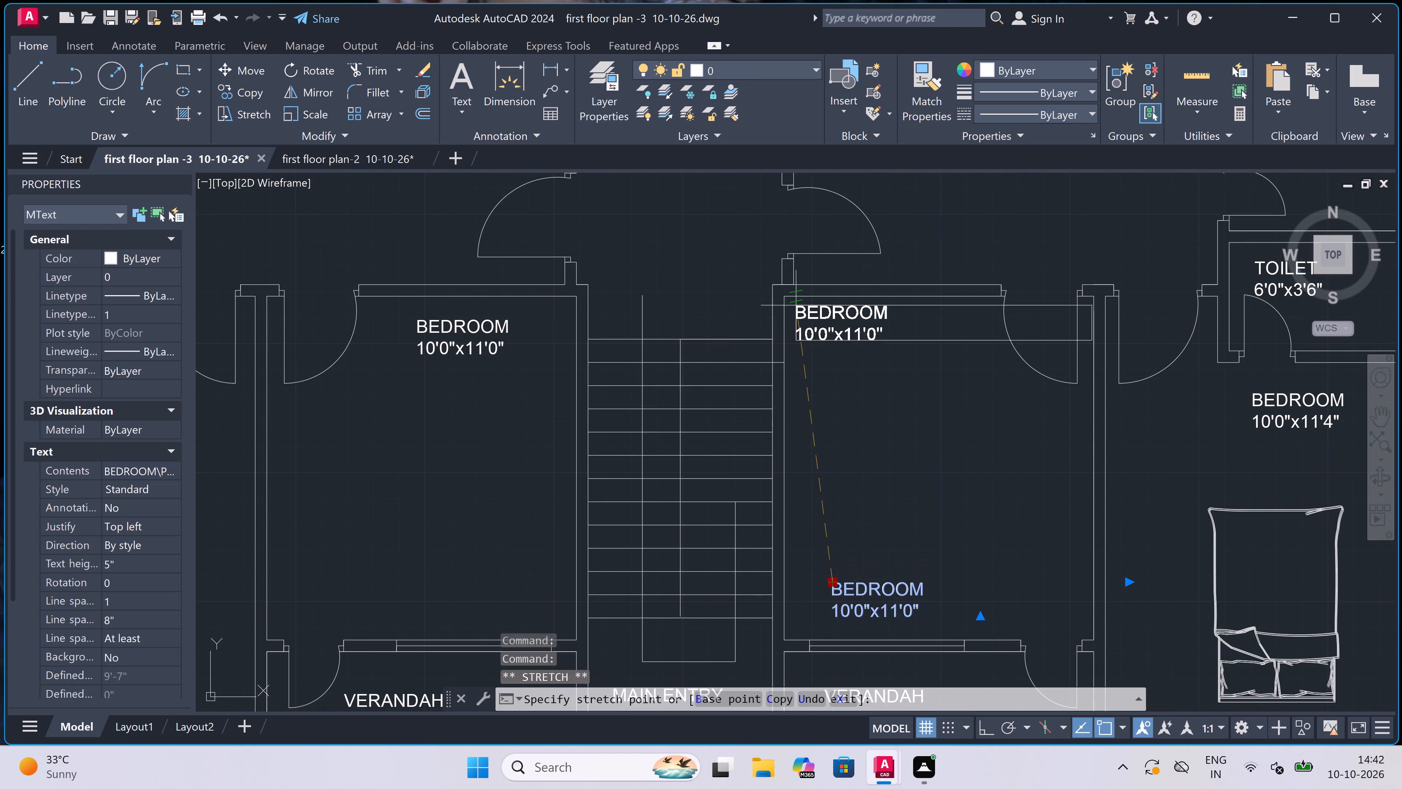
{"action": "left_click", "coordinate": [830, 321]}
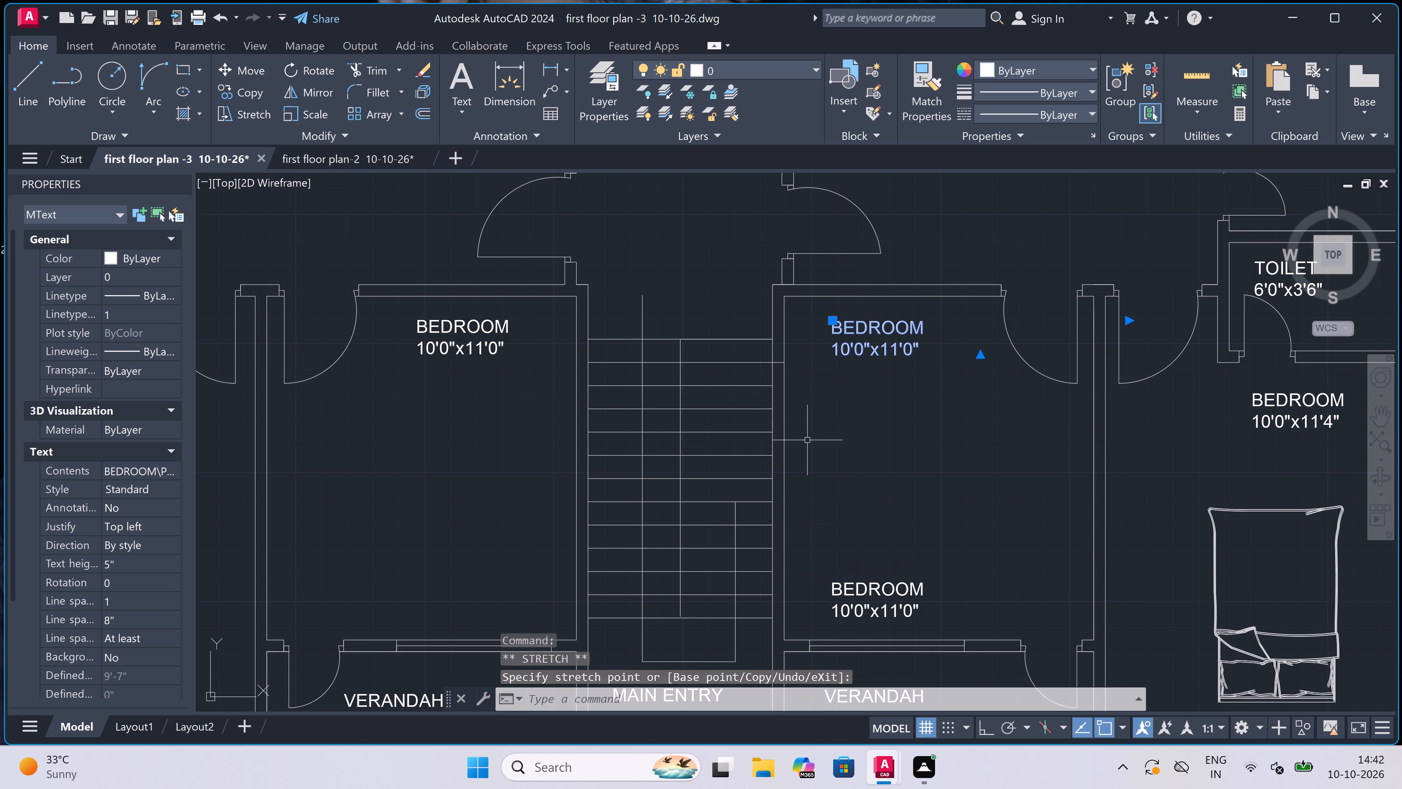
{"action": "key", "text": "Escape"}
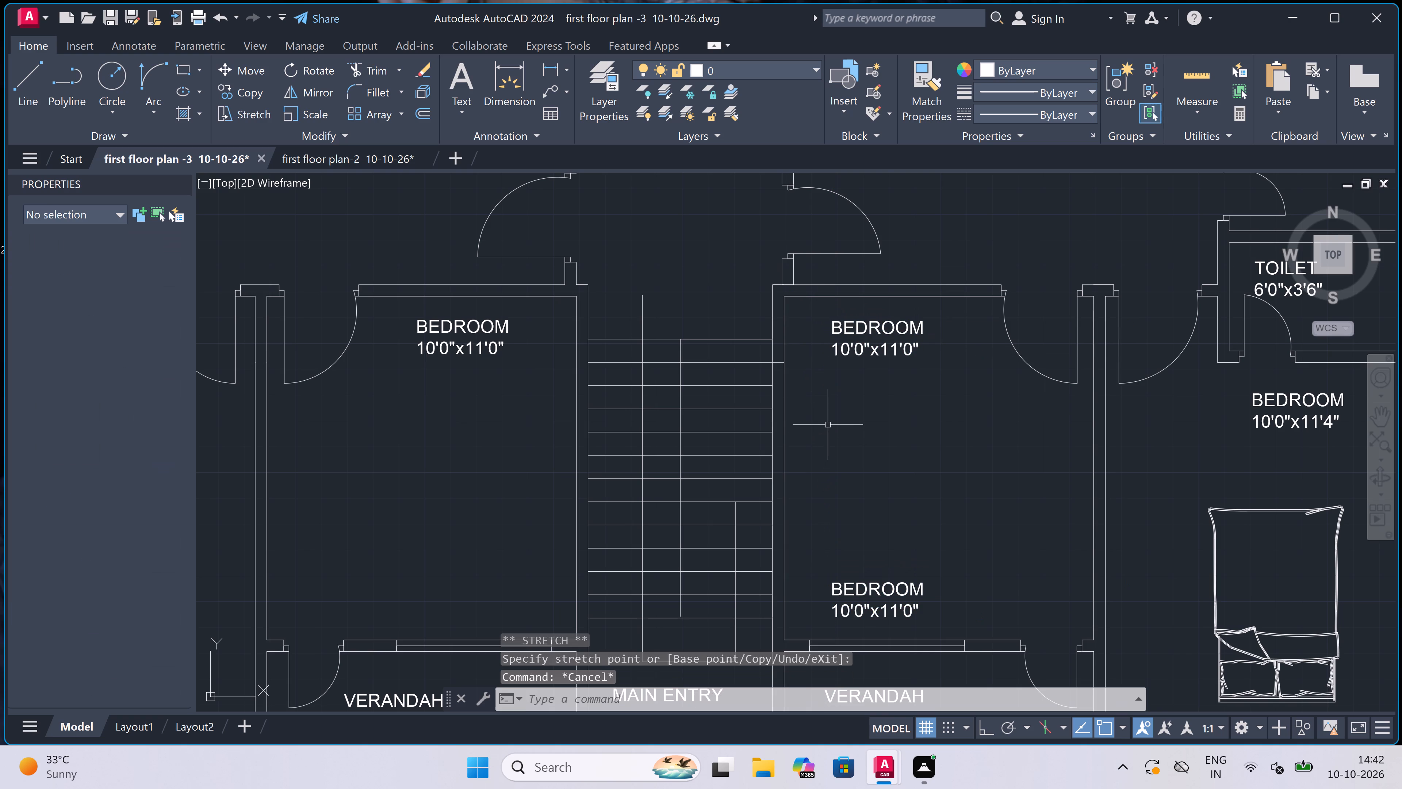
Delete the duplicate 10'0"x11'0" label left near the verandah window of the bedroom right of the staircase.
{"action": "left_click", "coordinate": [854, 598]}
{"action": "key", "text": "Delete"}
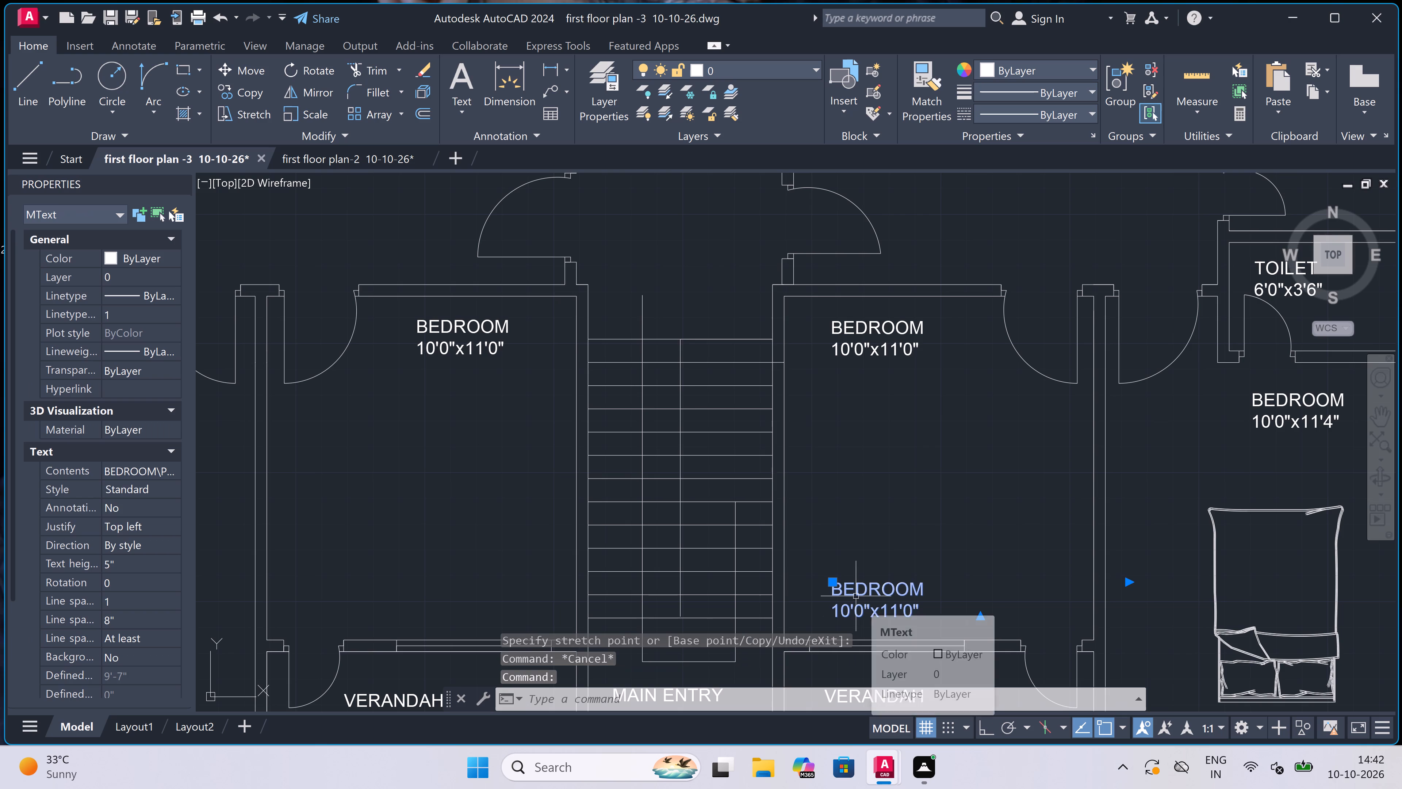
Copy the lower-left 10'0"x11'4" bedroom's bed by its headboard middle into the bedroom left of the staircase, headboard just above the verandah window.
{"action": "scroll", "coordinate": [838, 502], "scroll_direction": "down", "scroll_amount": 2}
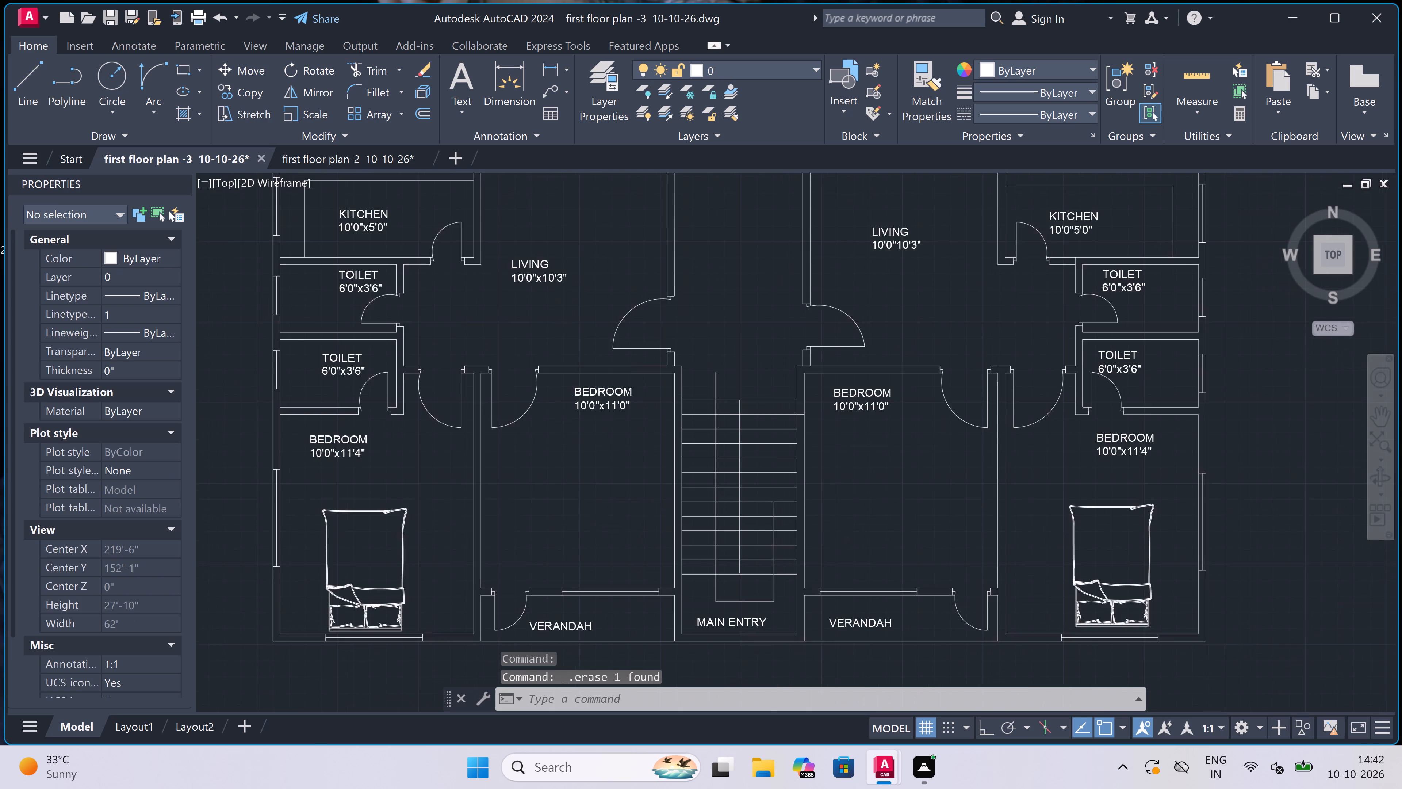
{"action": "scroll", "coordinate": [838, 502], "scroll_direction": "up", "scroll_amount": 2}
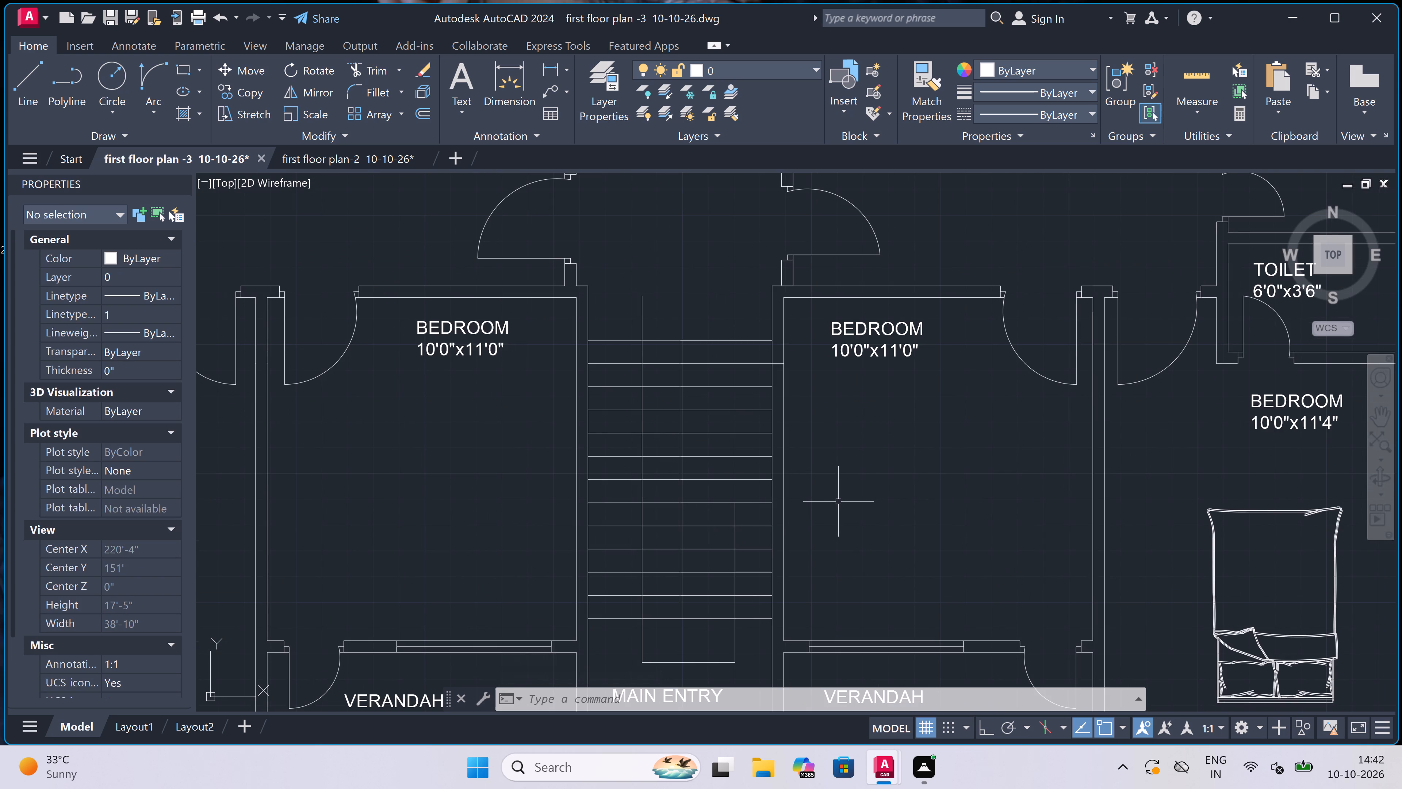
{"action": "scroll", "coordinate": [681, 593], "scroll_direction": "down", "scroll_amount": 2}
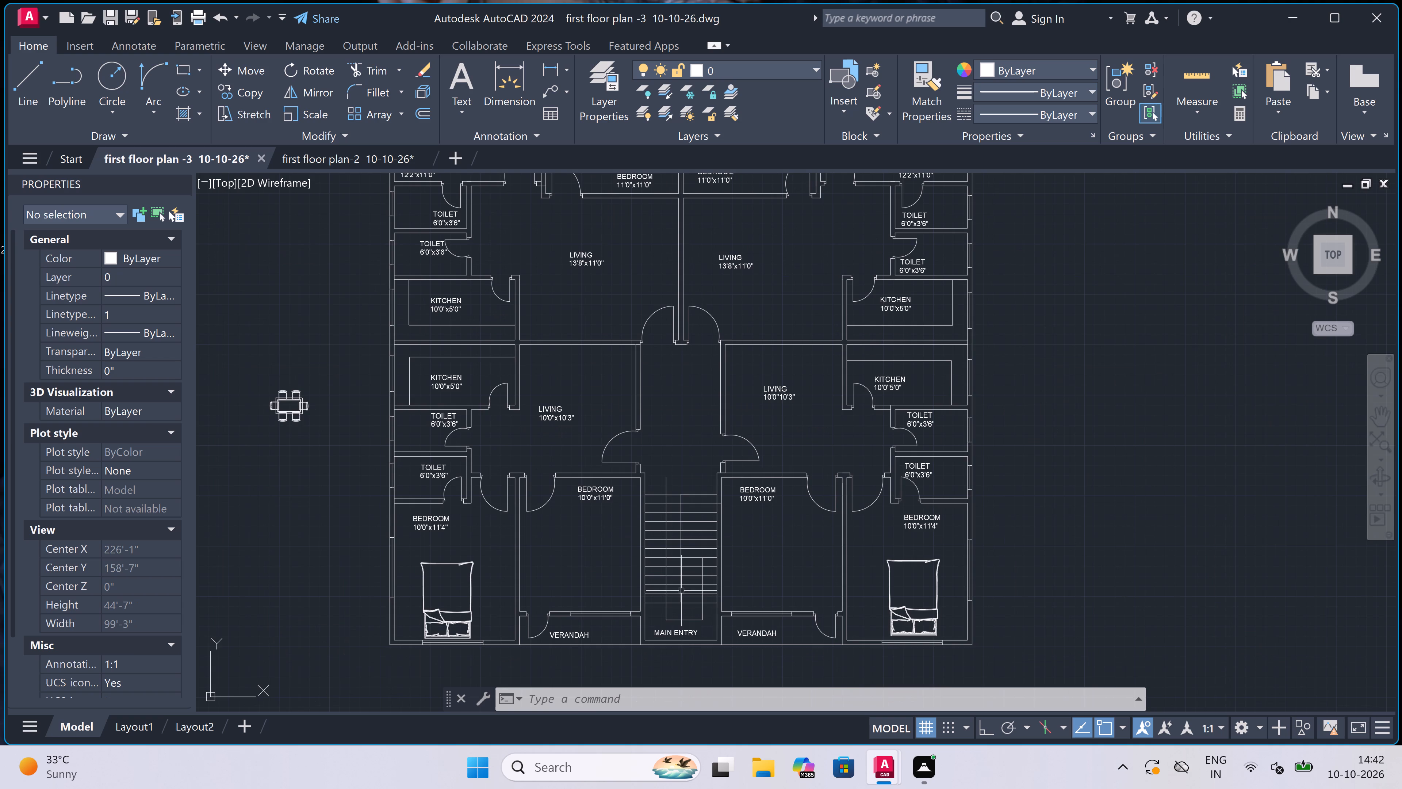
{"action": "scroll", "coordinate": [637, 546], "scroll_direction": "up", "scroll_amount": 3}
{"action": "scroll", "coordinate": [637, 546], "scroll_direction": "down", "scroll_amount": 2}
{"action": "scroll", "coordinate": [464, 582], "scroll_direction": "down", "scroll_amount": 1}
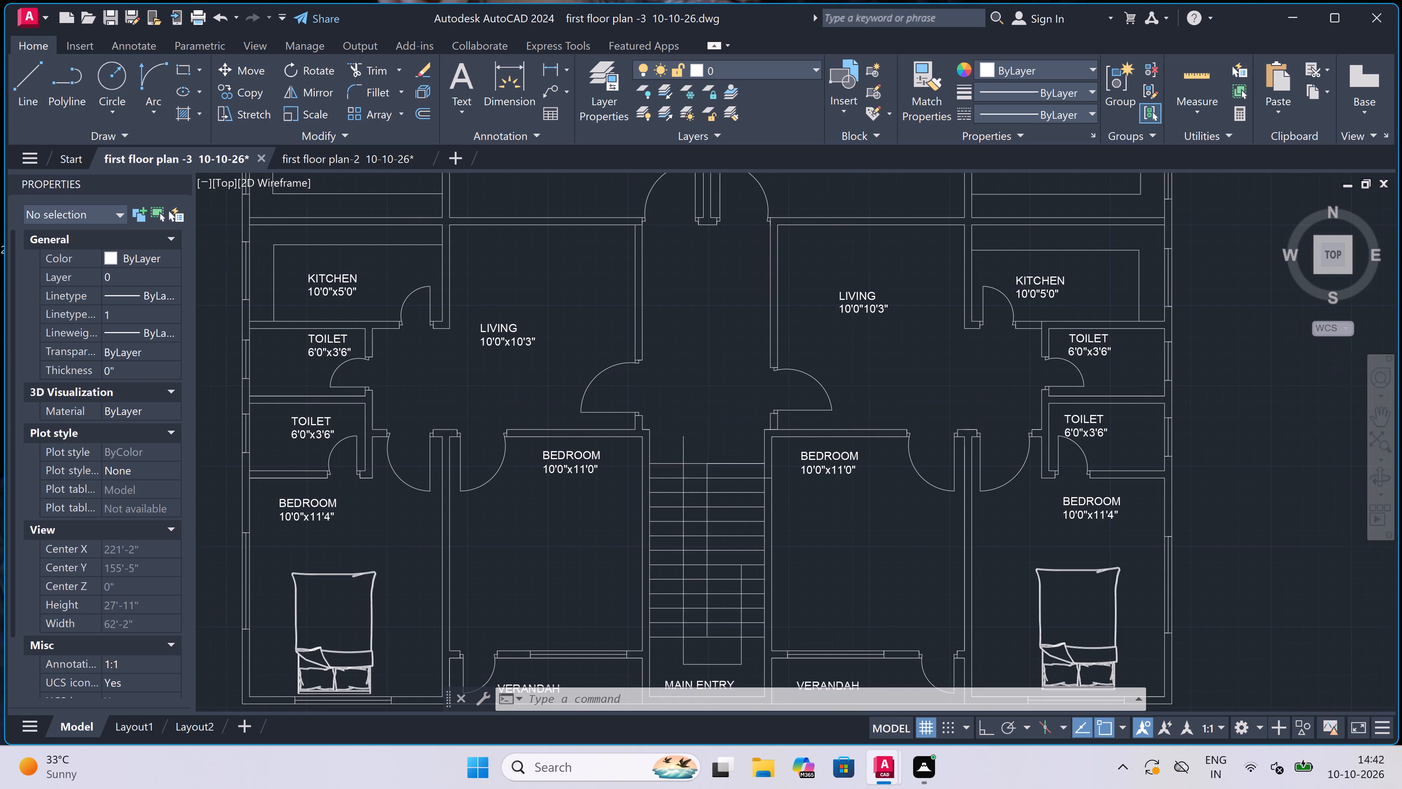
{"action": "scroll", "coordinate": [464, 582], "scroll_direction": "down", "scroll_amount": 1}
{"action": "scroll", "coordinate": [340, 617], "scroll_direction": "up", "scroll_amount": 1}
{"action": "scroll", "coordinate": [399, 642], "scroll_direction": "up", "scroll_amount": 2}
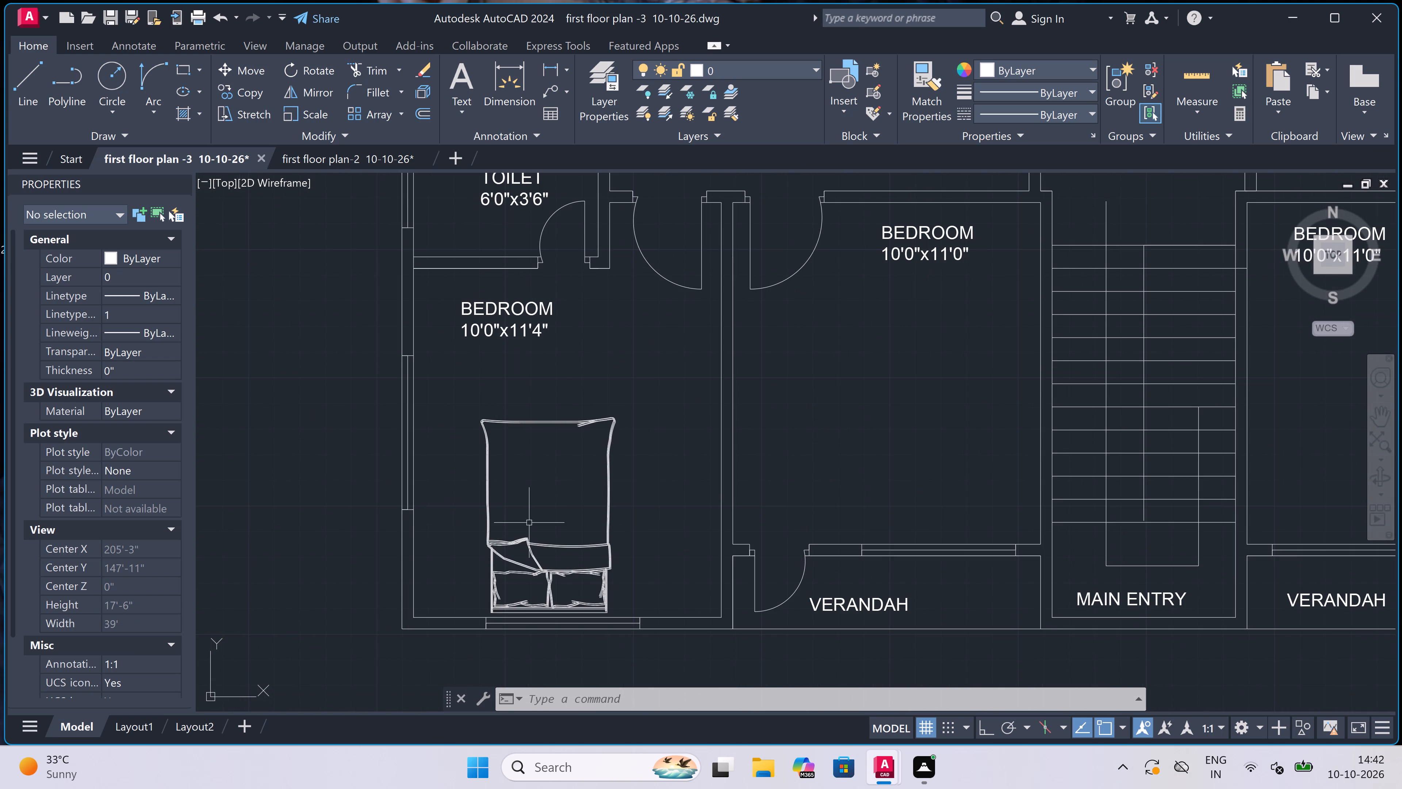
{"action": "double_click", "coordinate": [644, 402]}
{"action": "scroll", "coordinate": [466, 586], "scroll_direction": "up", "scroll_amount": 2}
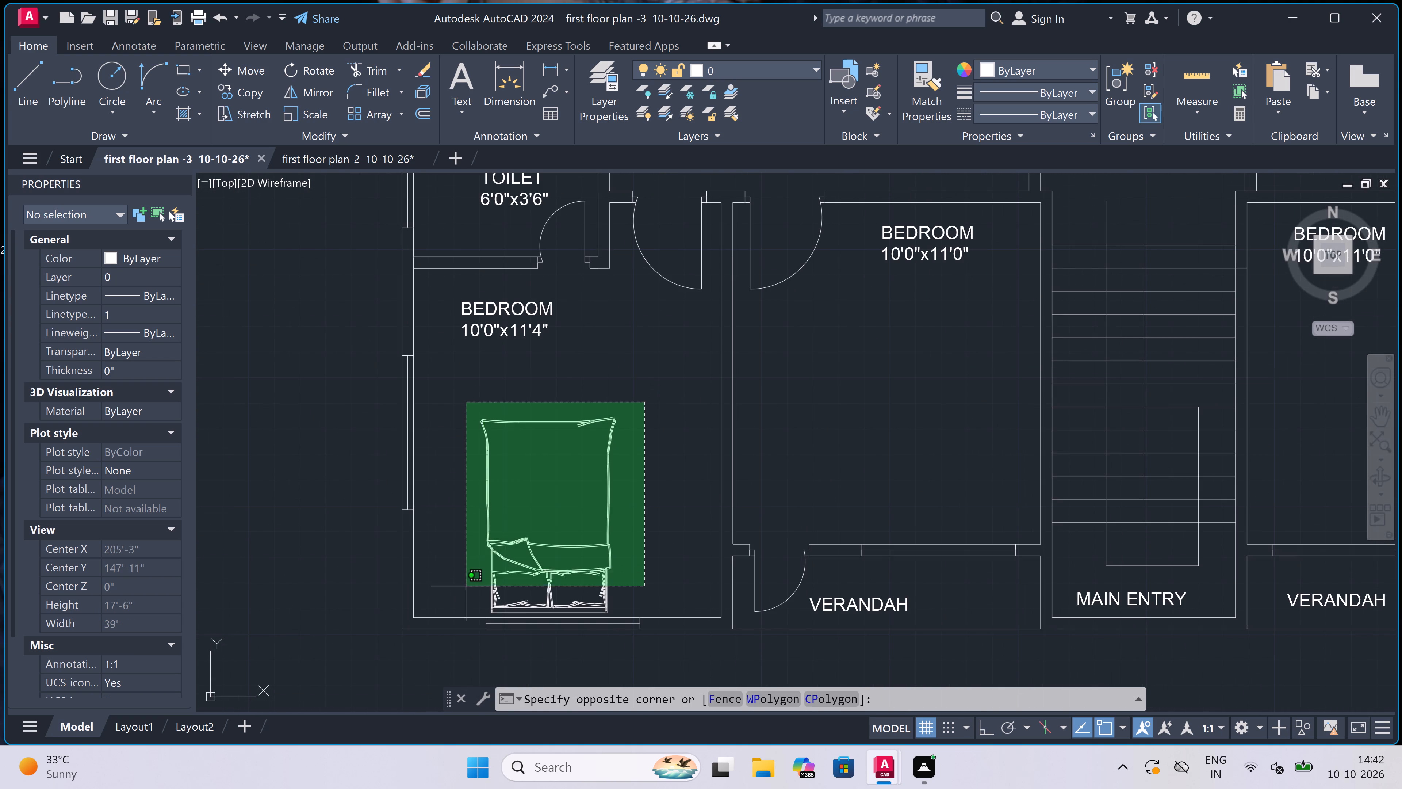
{"action": "left_click", "coordinate": [475, 661]}
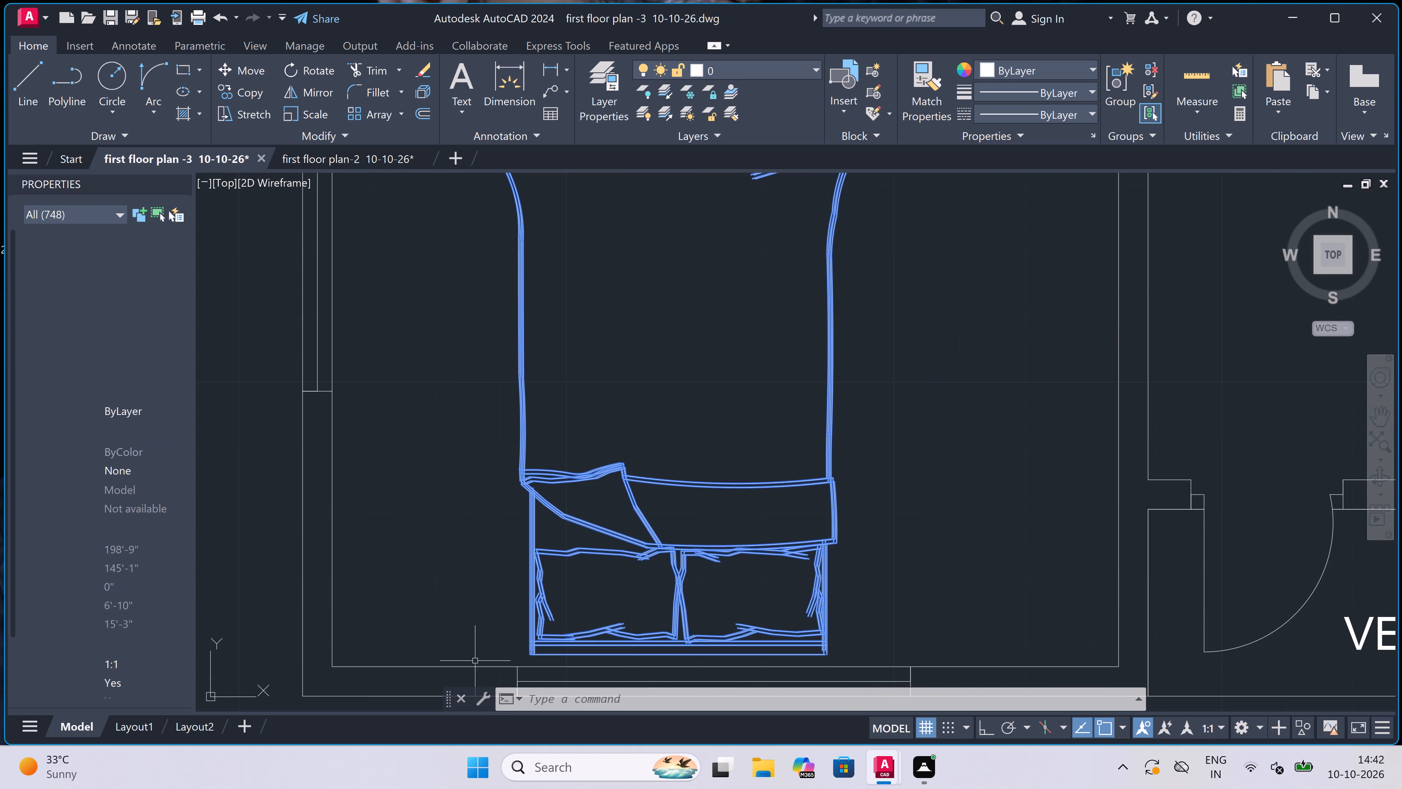
{"action": "left_click", "coordinate": [245, 90]}
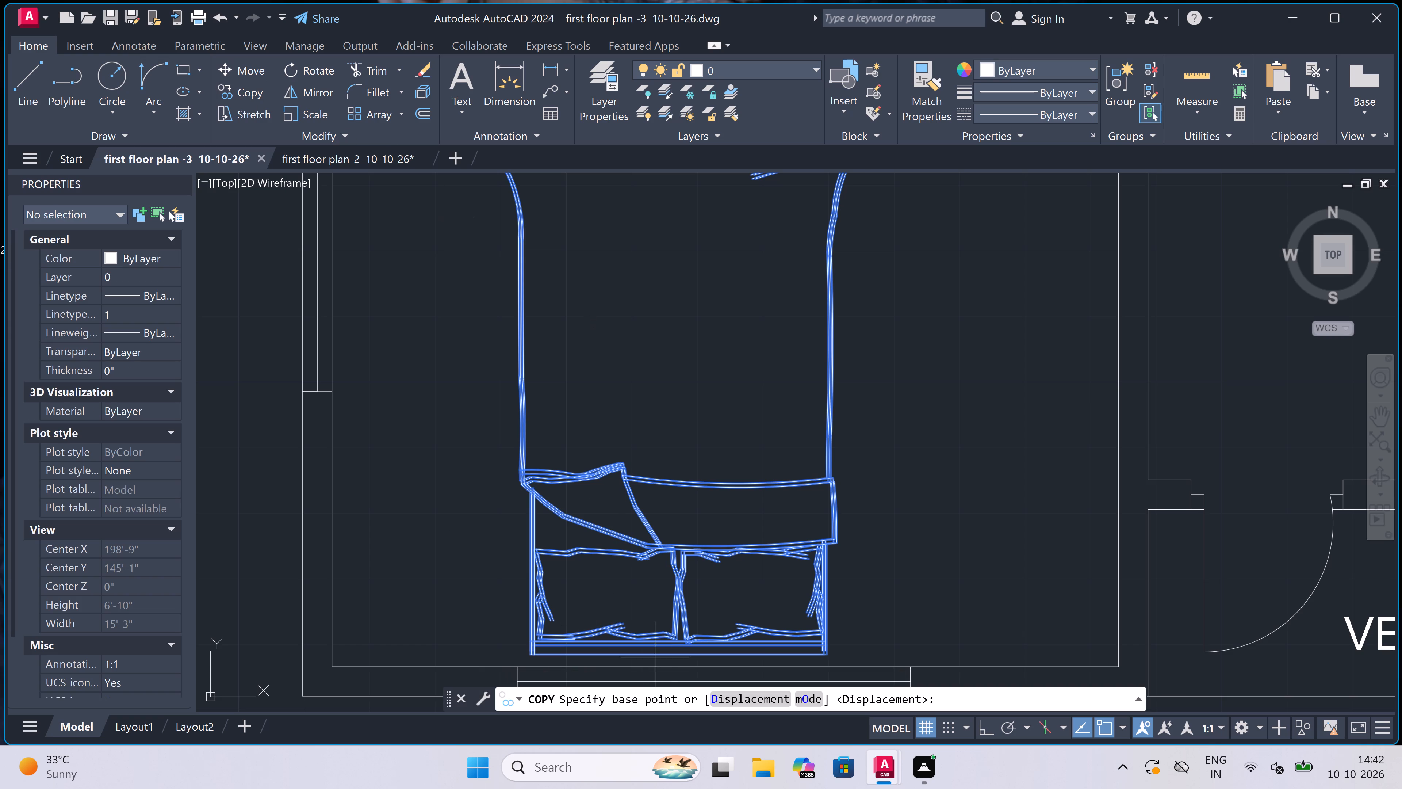
{"action": "left_click", "coordinate": [678, 655]}
{"action": "scroll", "coordinate": [617, 470], "scroll_direction": "down", "scroll_amount": 2}
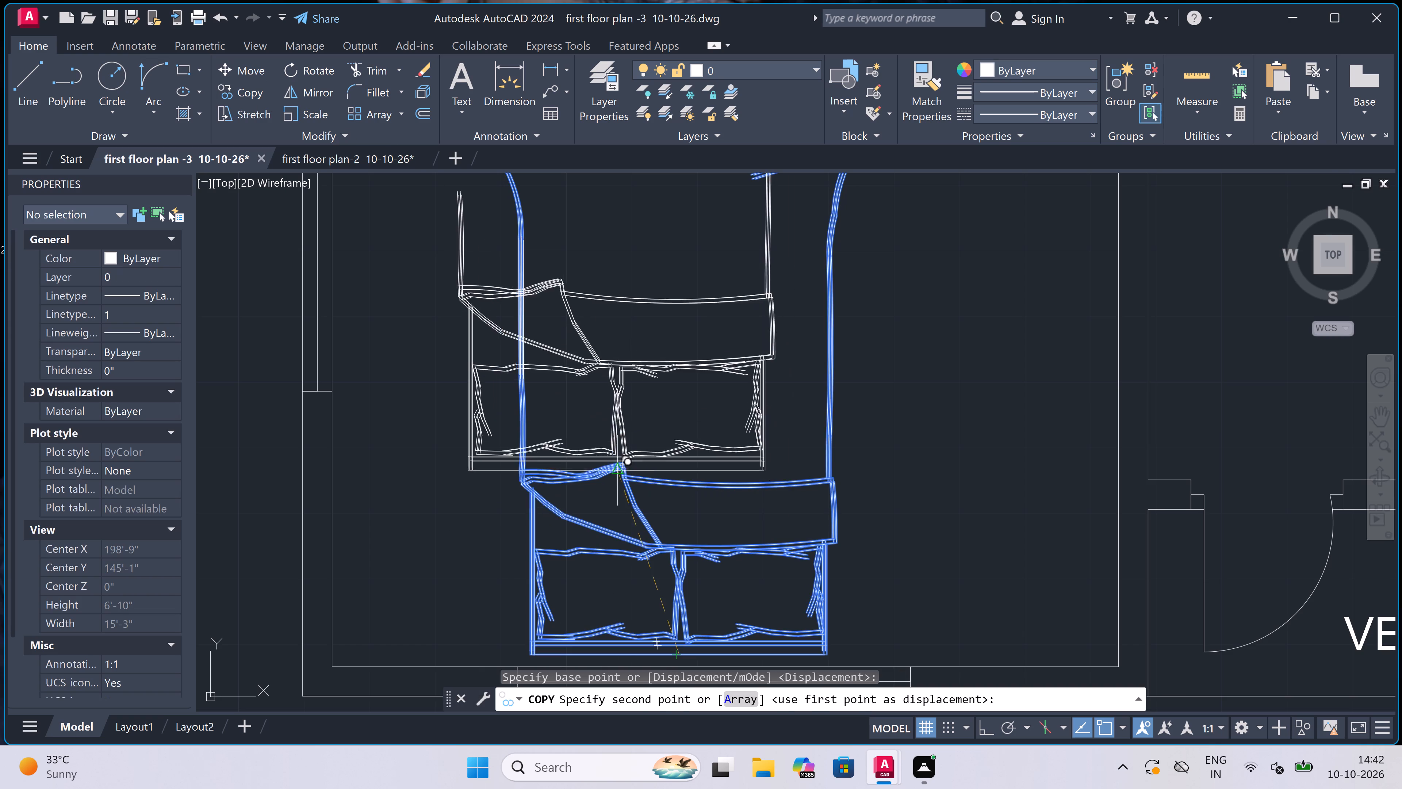
{"action": "scroll", "coordinate": [617, 470], "scroll_direction": "down", "scroll_amount": 2}
{"action": "scroll", "coordinate": [888, 453], "scroll_direction": "up", "scroll_amount": 2}
{"action": "scroll", "coordinate": [859, 487], "scroll_direction": "up", "scroll_amount": 2}
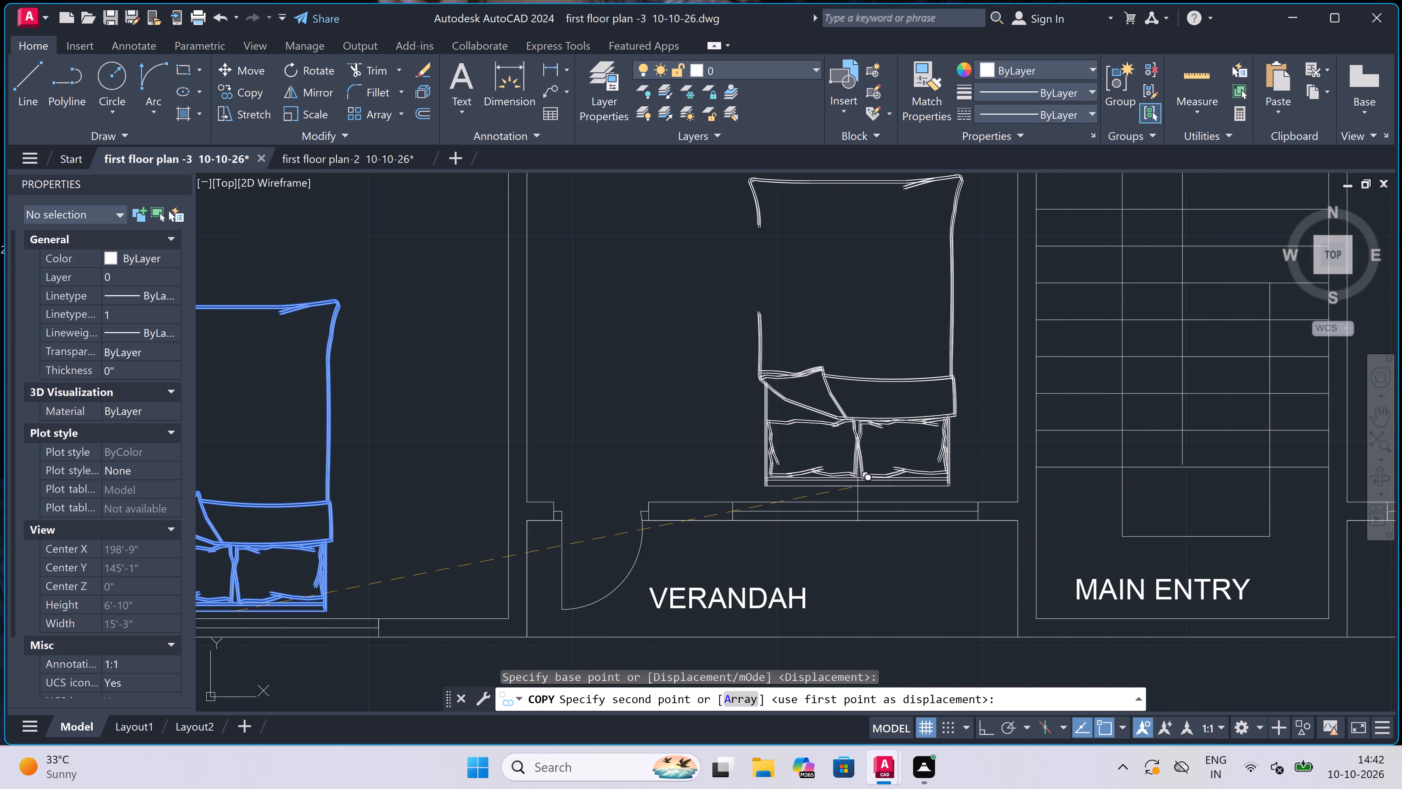
{"action": "scroll", "coordinate": [859, 487], "scroll_direction": "up", "scroll_amount": 1}
{"action": "left_click", "coordinate": [865, 531]}
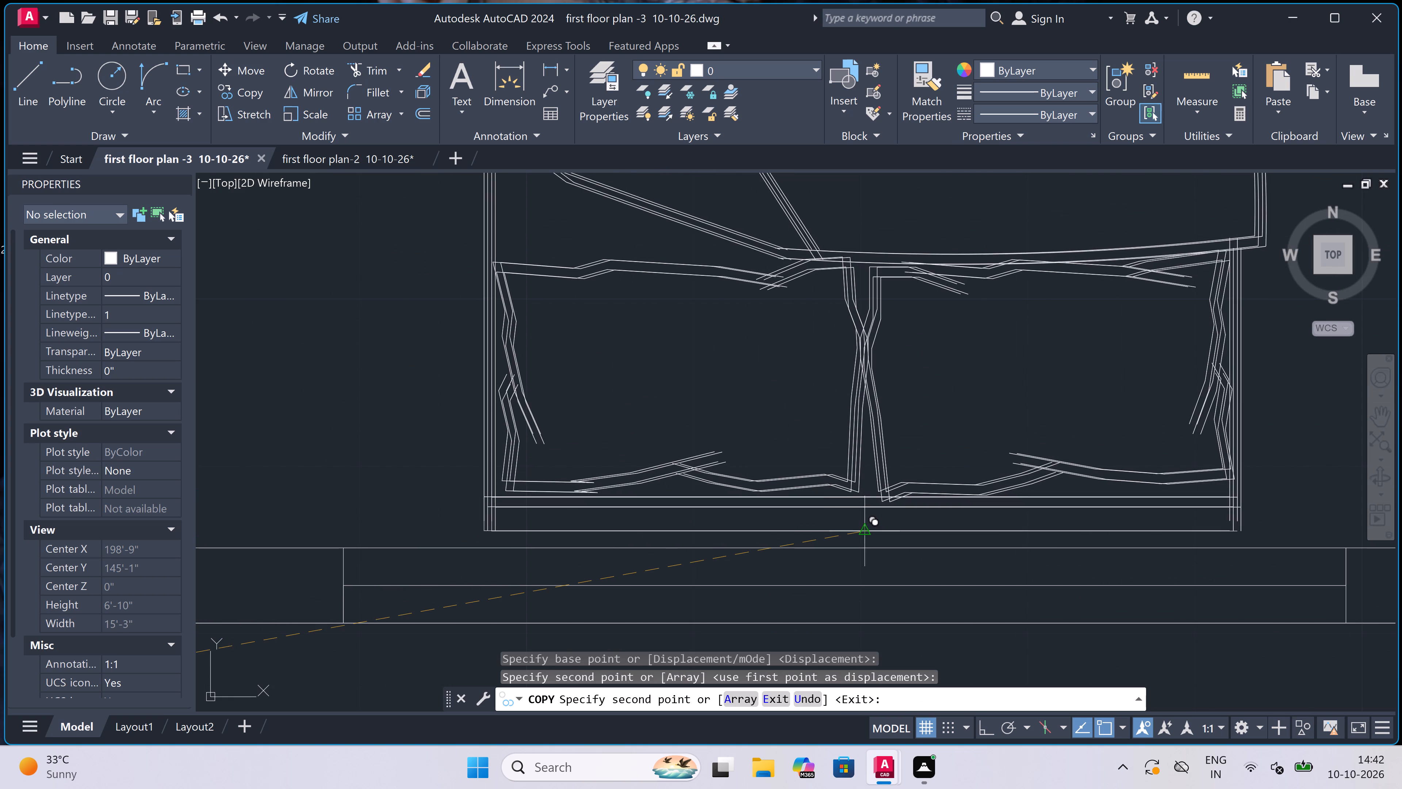
Place another bed copy in the bedroom right of the staircase, headboard just above the verandah window, and end the Copy command.
{"action": "scroll", "coordinate": [733, 467], "scroll_direction": "down", "scroll_amount": 8}
{"action": "scroll", "coordinate": [928, 462], "scroll_direction": "up", "scroll_amount": 2}
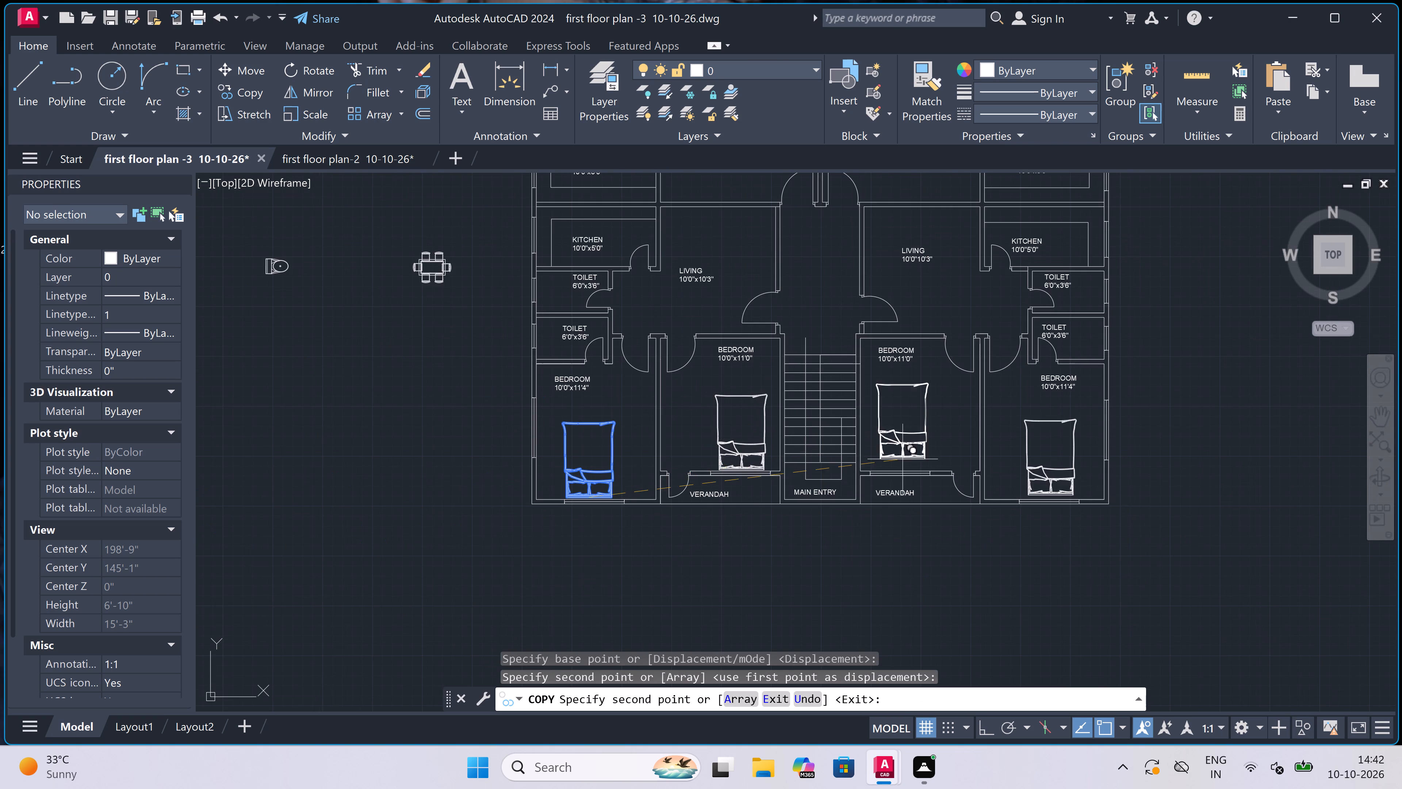
{"action": "scroll", "coordinate": [928, 462], "scroll_direction": "up", "scroll_amount": 1}
{"action": "scroll", "coordinate": [831, 487], "scroll_direction": "up", "scroll_amount": 3}
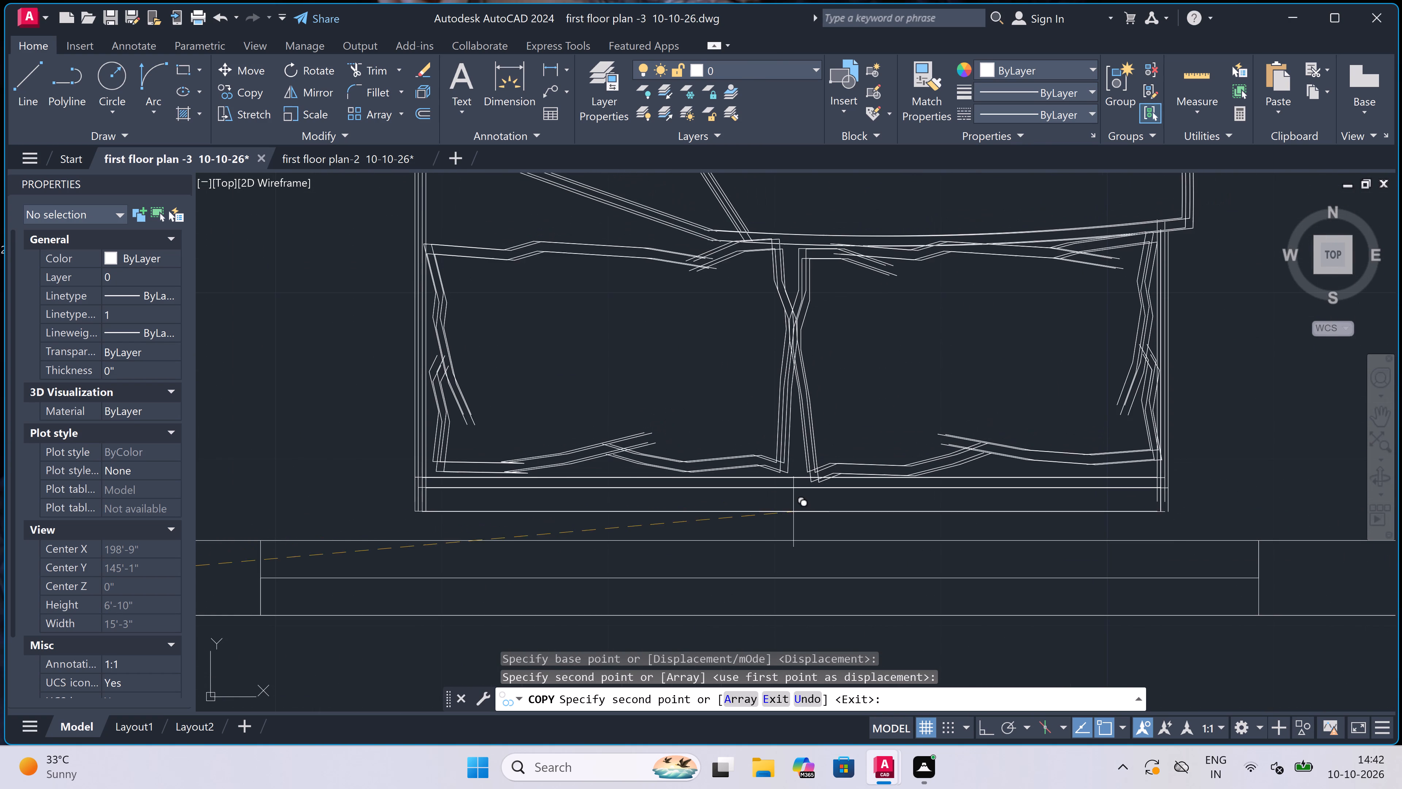
{"action": "left_click", "coordinate": [778, 527]}
{"action": "scroll", "coordinate": [778, 482], "scroll_direction": "down", "scroll_amount": 4}
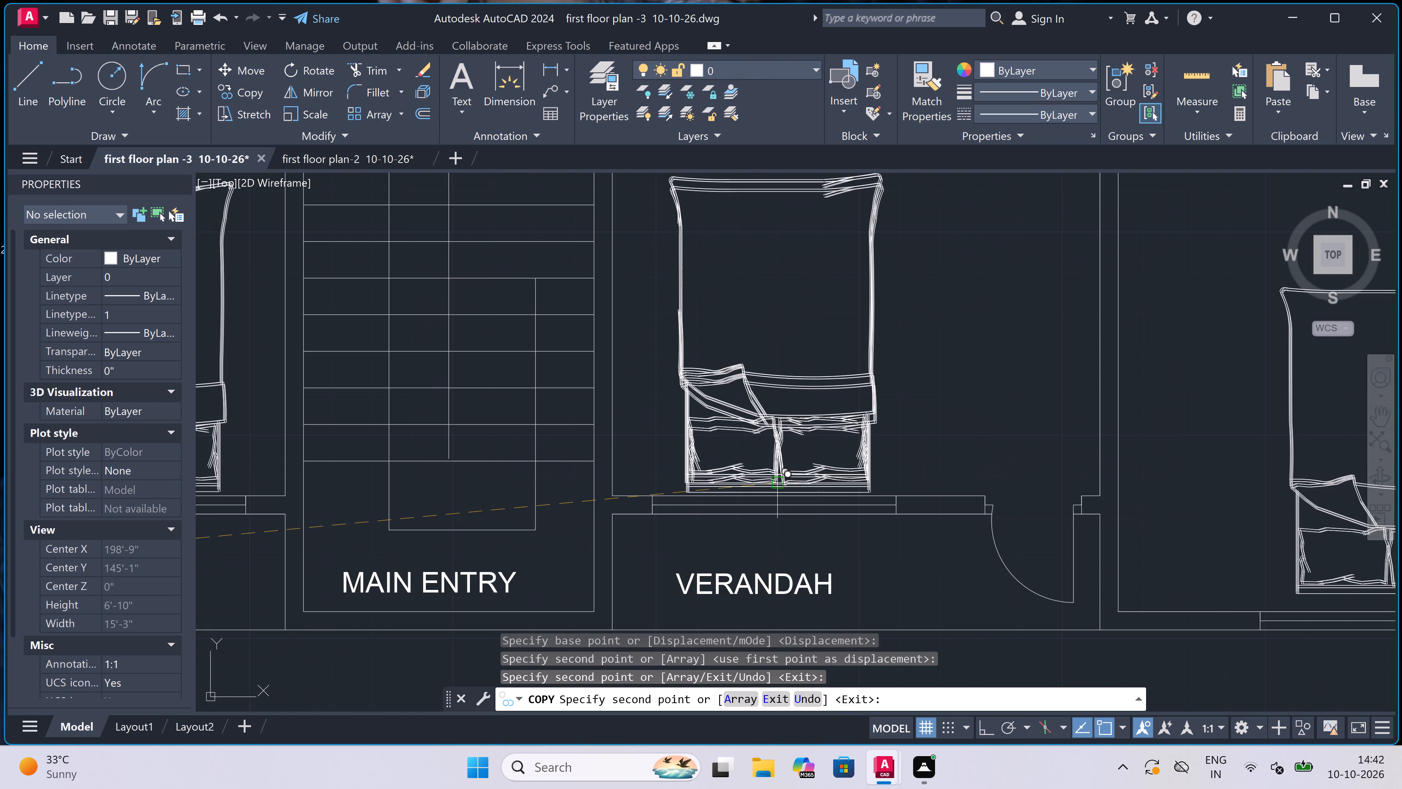
{"action": "scroll", "coordinate": [779, 480], "scroll_direction": "down", "scroll_amount": 3}
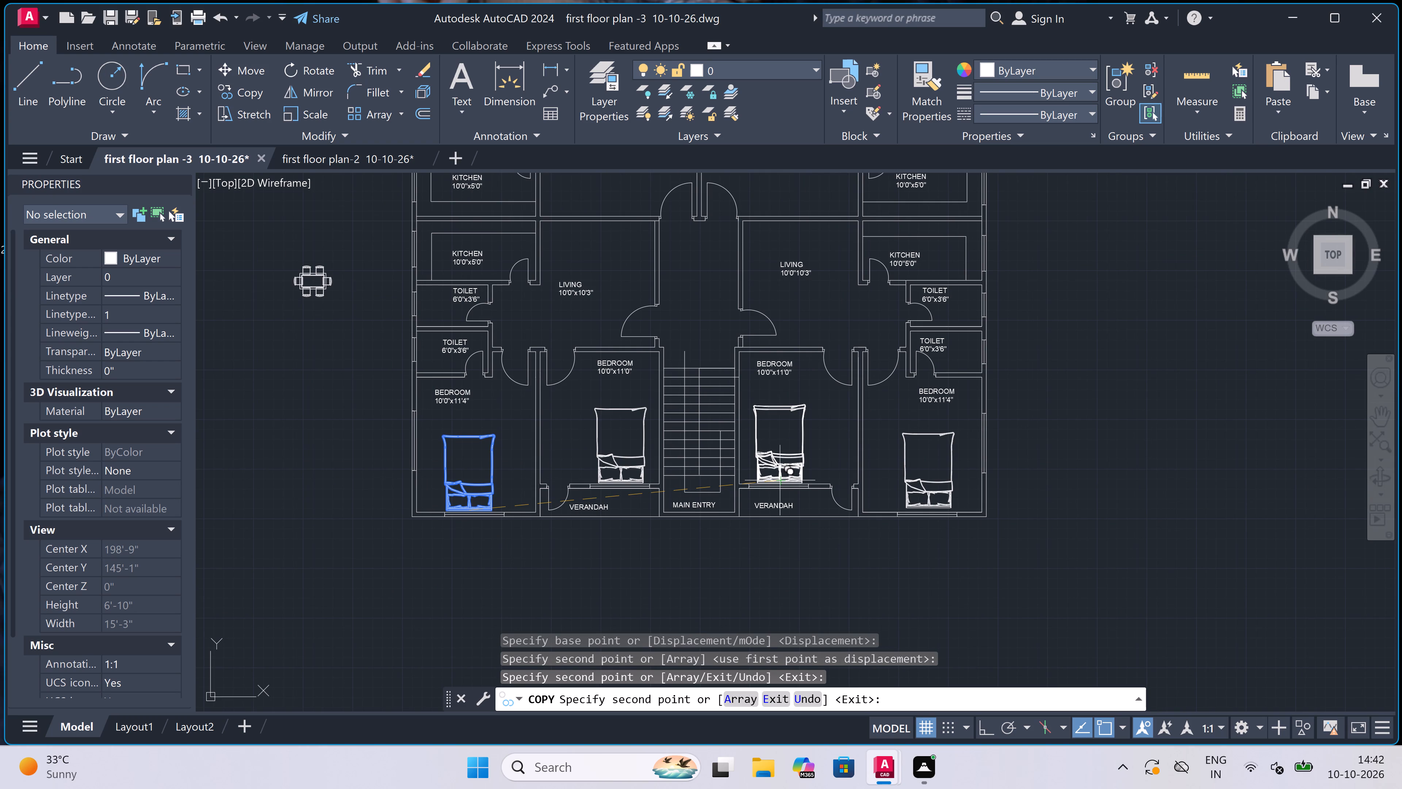
{"action": "key", "text": "Escape"}
Scale the dining set beside the plan down freehand to roughly three-quarters of its size, about the table's centre.
{"action": "scroll", "coordinate": [778, 479], "scroll_direction": "down", "scroll_amount": 1}
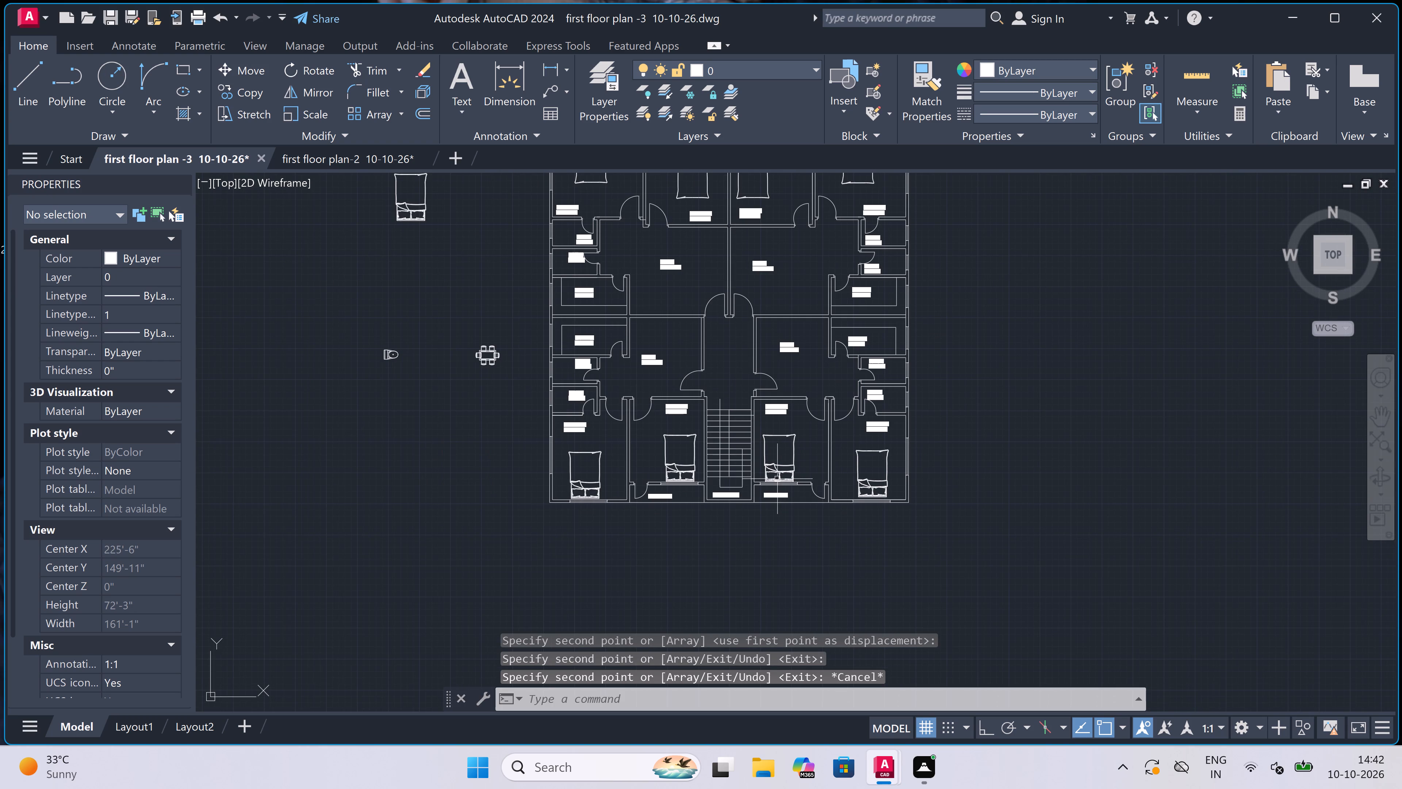
{"action": "scroll", "coordinate": [525, 338], "scroll_direction": "up", "scroll_amount": 2}
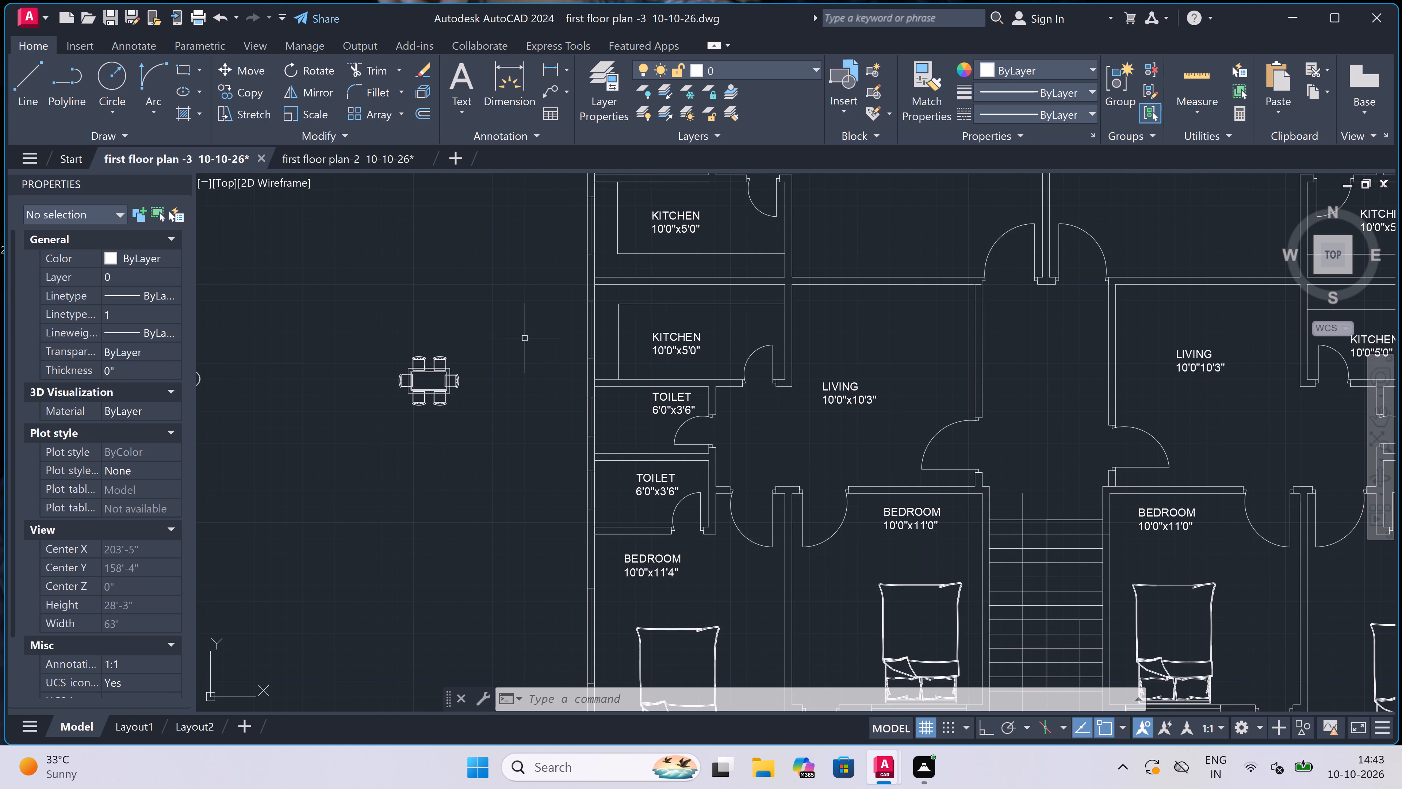
{"action": "left_click", "coordinate": [467, 333]}
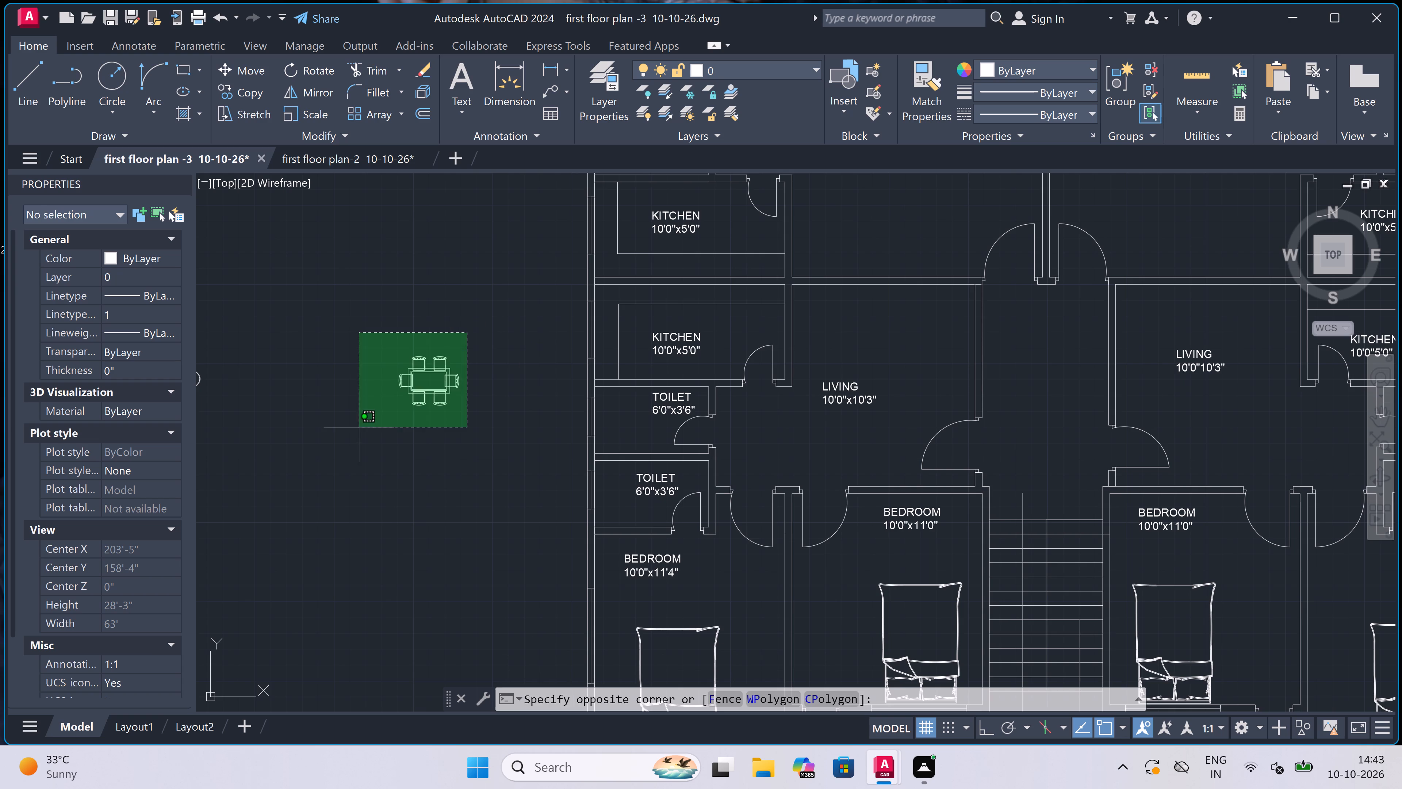
{"action": "double_click", "coordinate": [328, 449]}
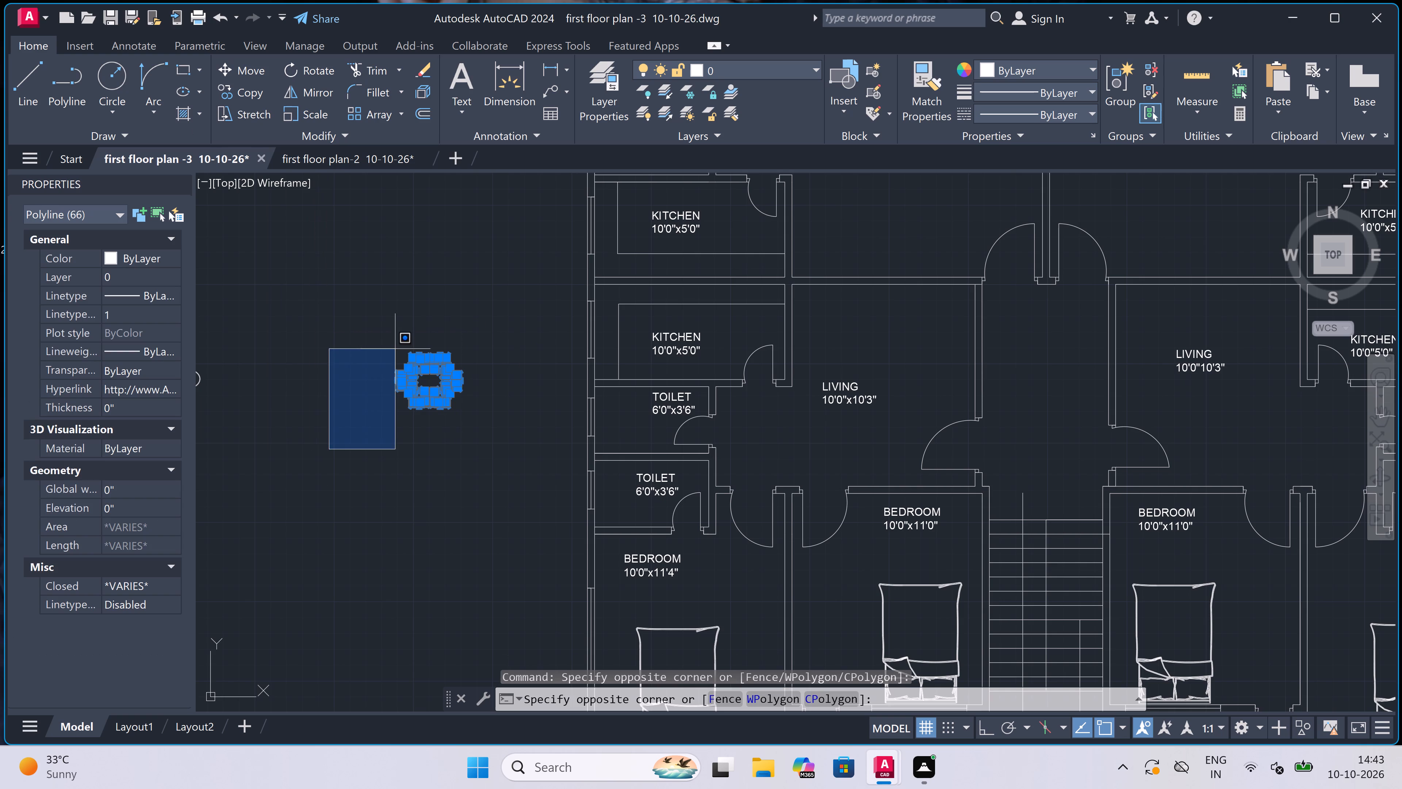
{"action": "left_click", "coordinate": [397, 349]}
{"action": "left_click", "coordinate": [300, 113]}
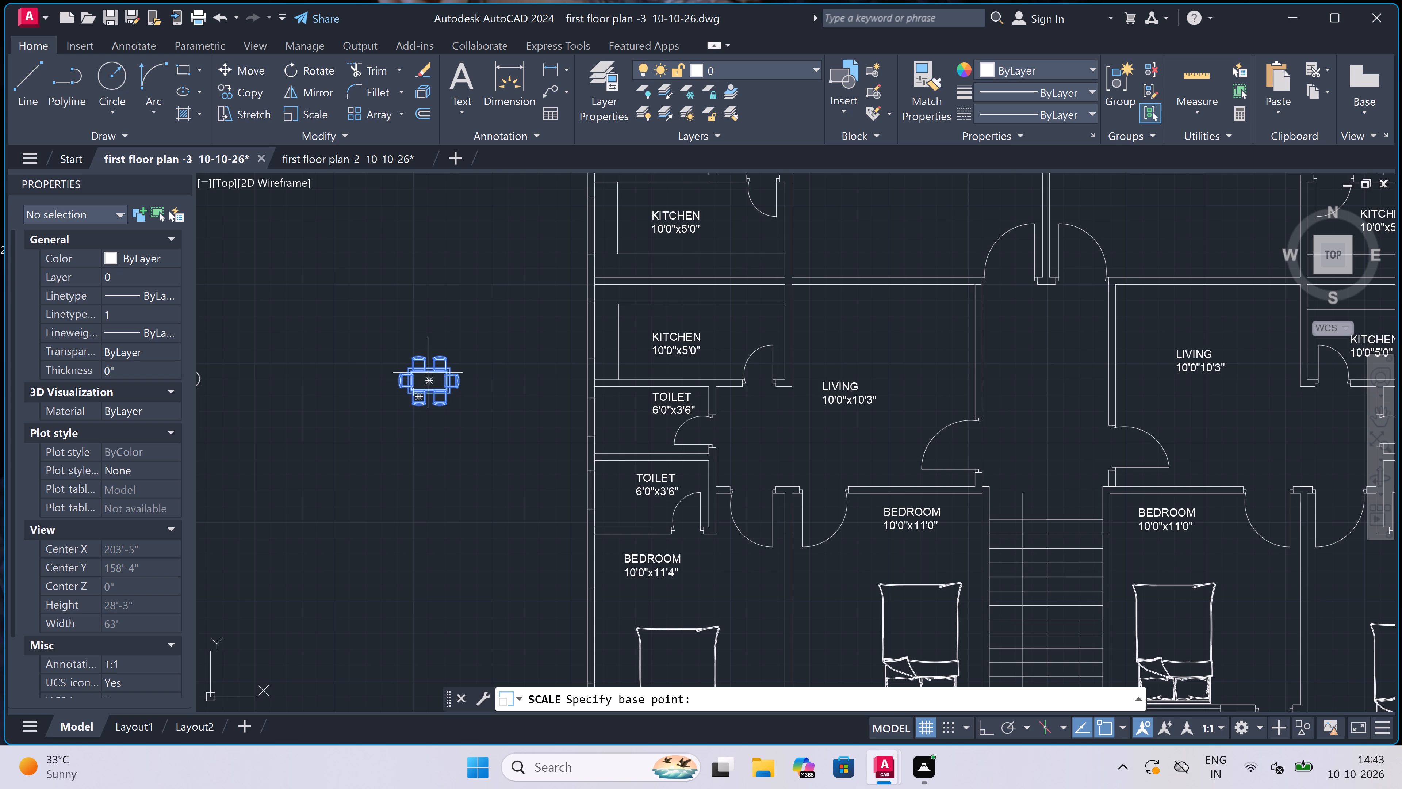
{"action": "left_click", "coordinate": [426, 382]}
{"action": "scroll", "coordinate": [424, 347], "scroll_direction": "up", "scroll_amount": 1}
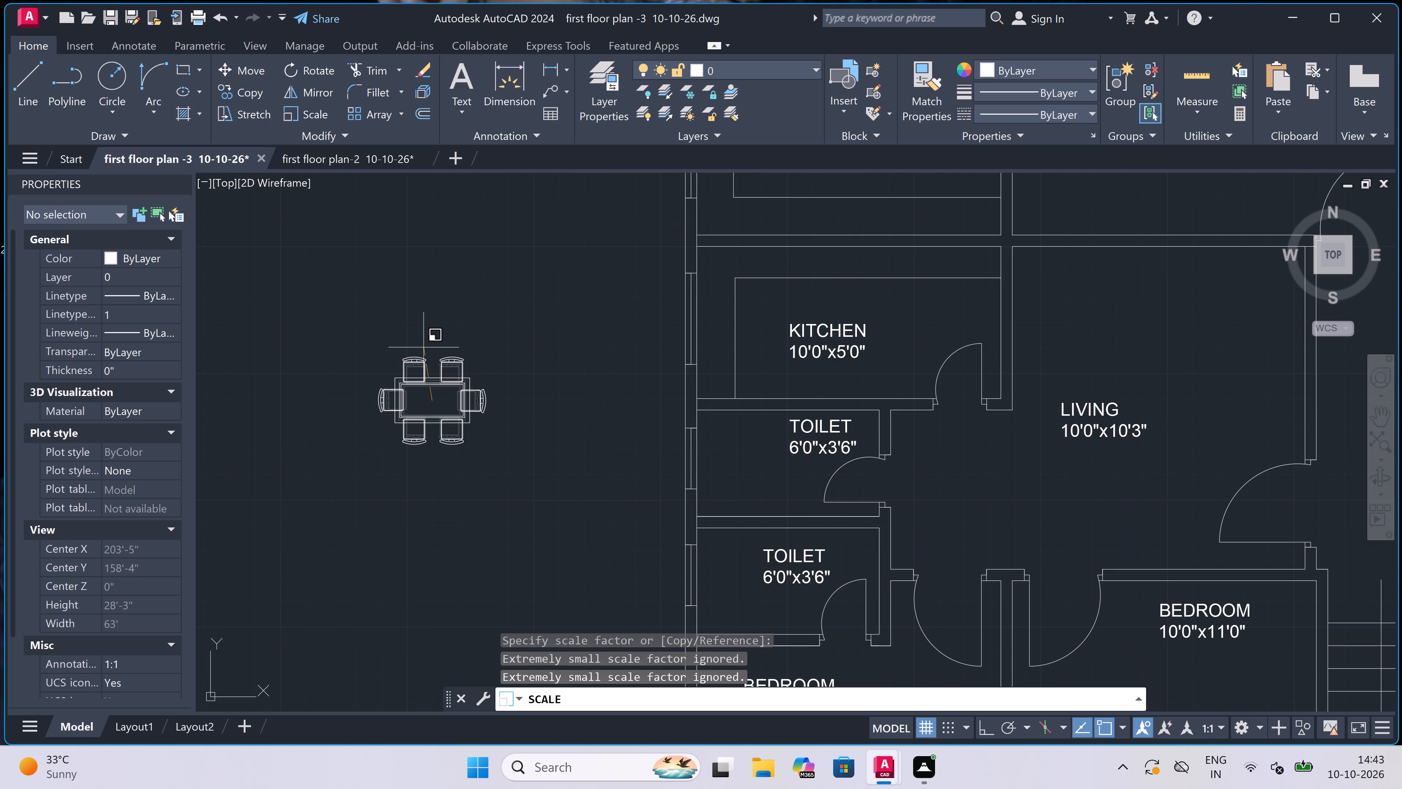
{"action": "scroll", "coordinate": [422, 366], "scroll_direction": "up", "scroll_amount": 2}
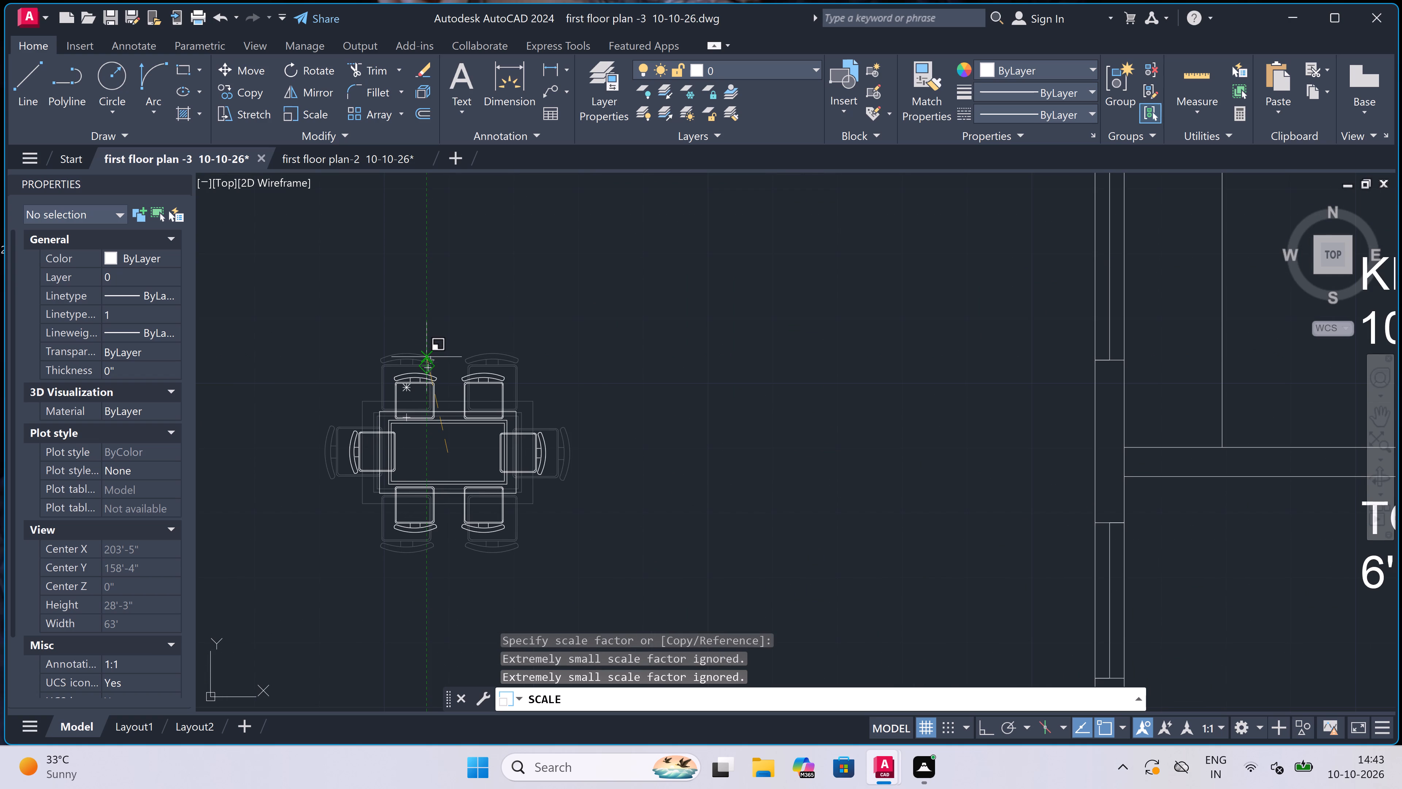
{"action": "left_click", "coordinate": [431, 360]}
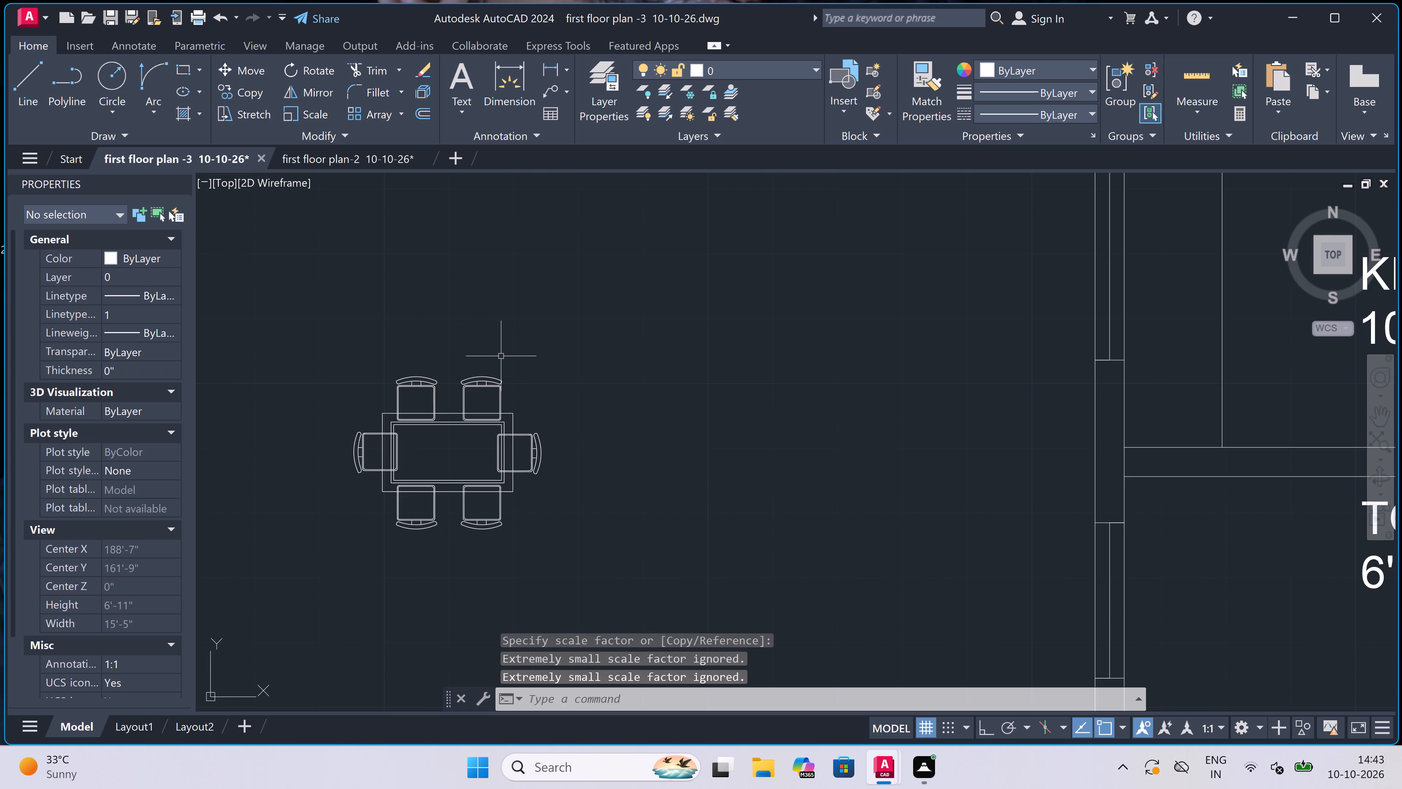
Copy the scaled dining set beside the plan by its table centre into the lower-left 10'0"x10'3" living room, between its label and the toilets.
{"action": "double_click", "coordinate": [533, 347]}
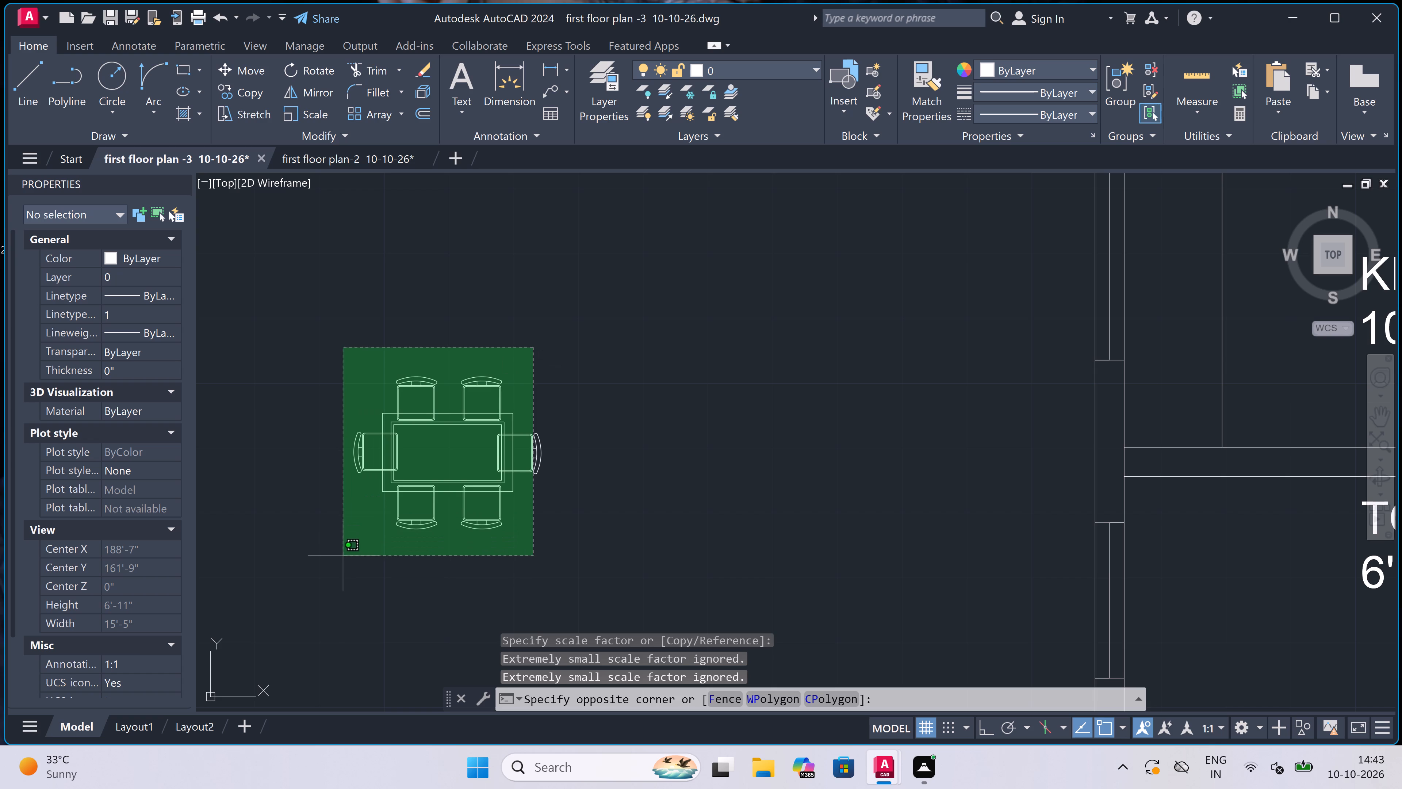
{"action": "left_click", "coordinate": [488, 437]}
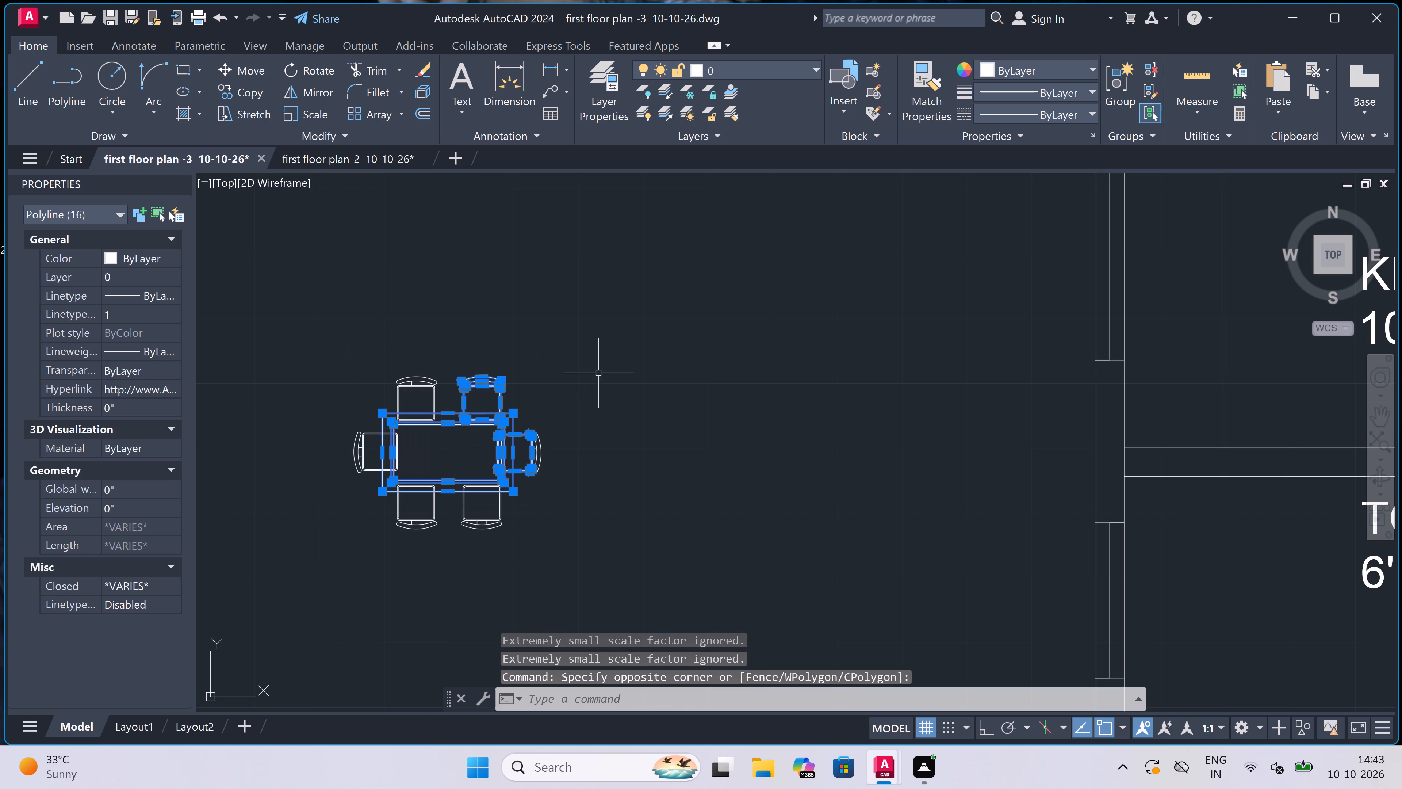
{"action": "left_click", "coordinate": [599, 352]}
{"action": "double_click", "coordinate": [342, 599]}
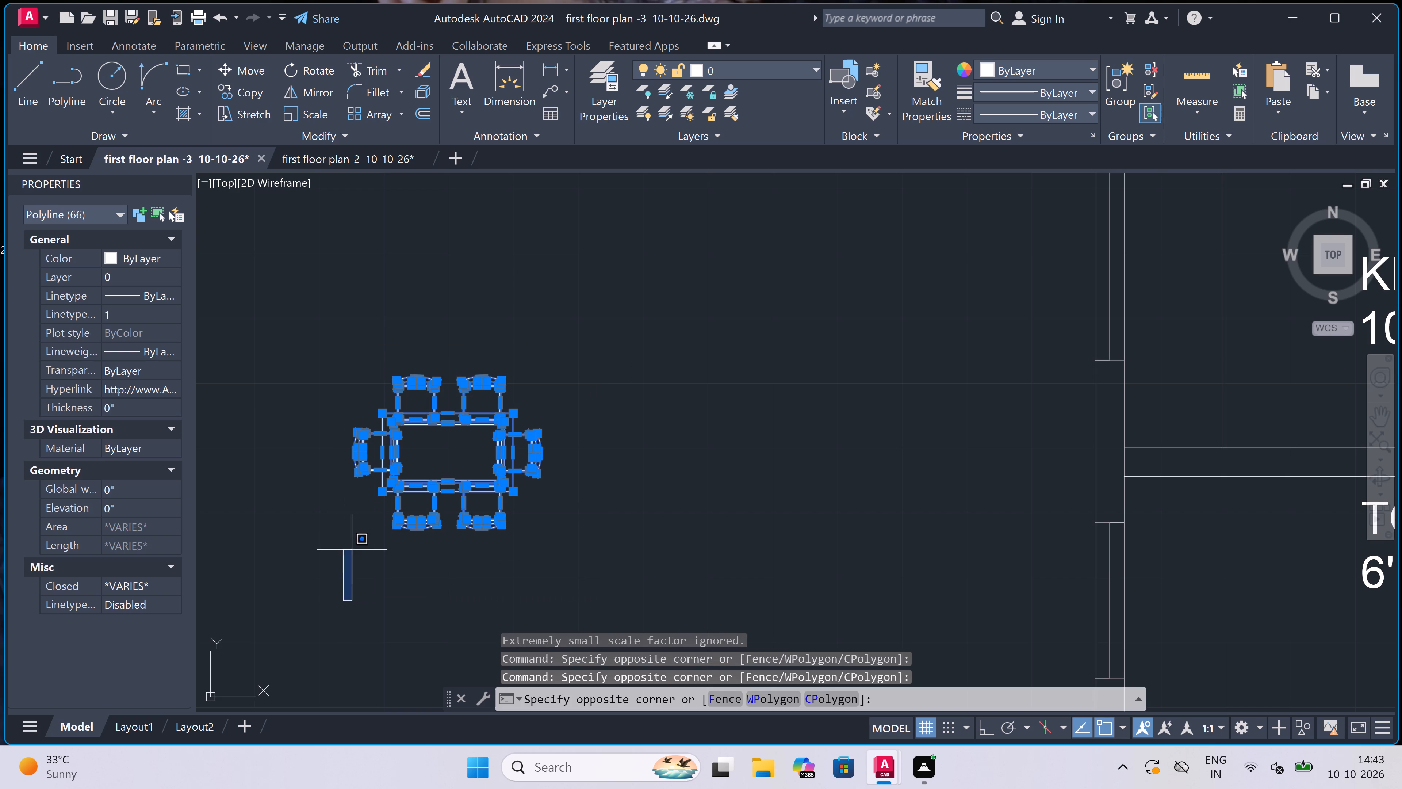
{"action": "left_click", "coordinate": [352, 317]}
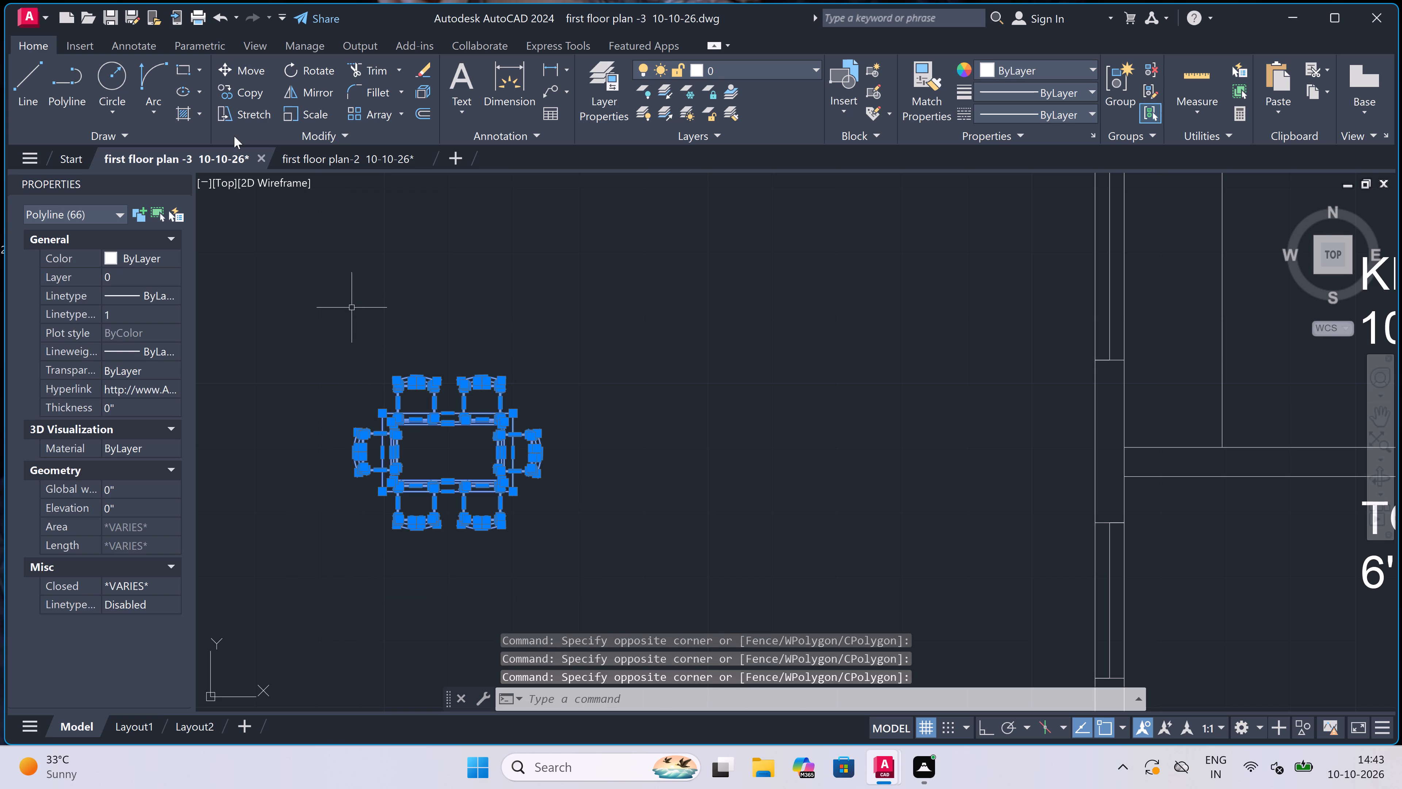
{"action": "left_click", "coordinate": [246, 88]}
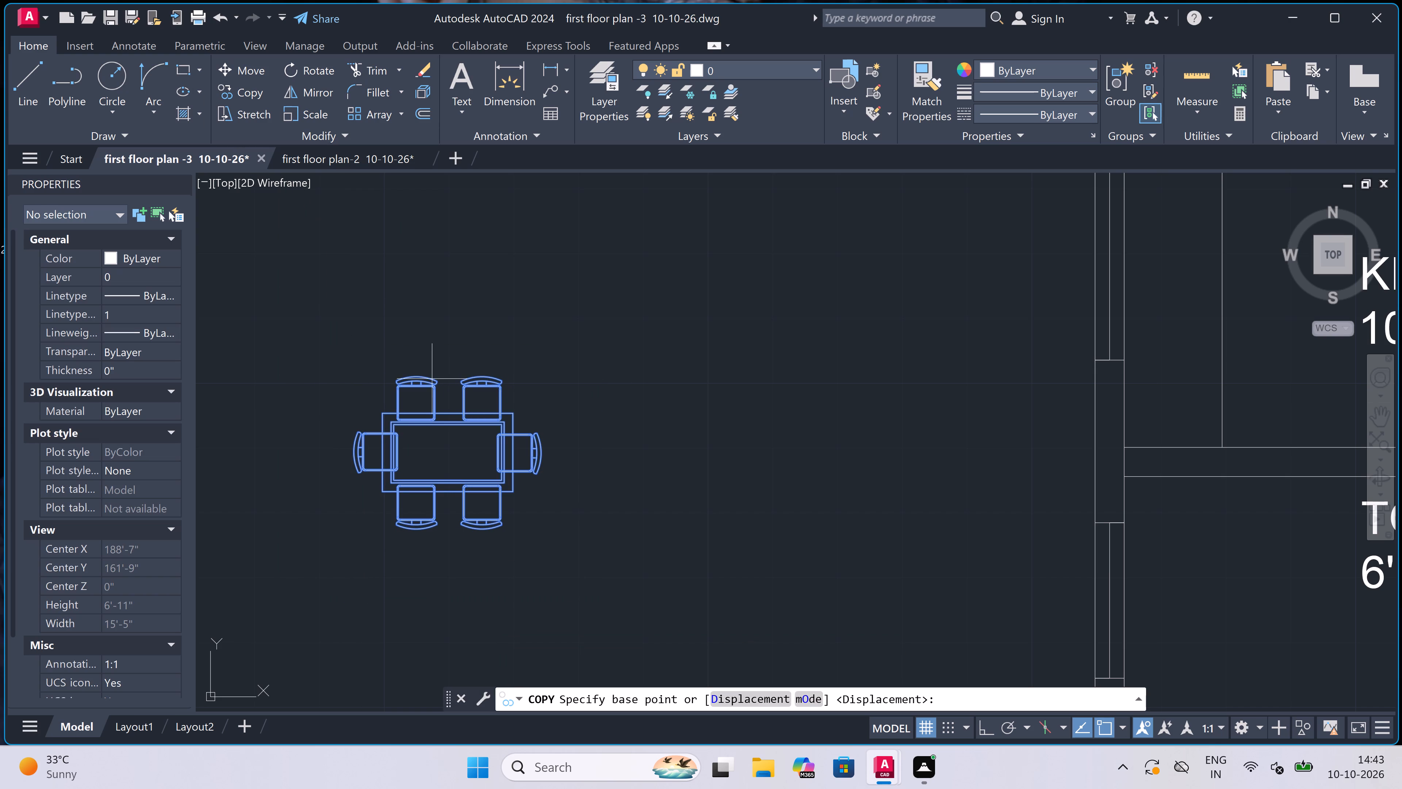
{"action": "left_click", "coordinate": [446, 449]}
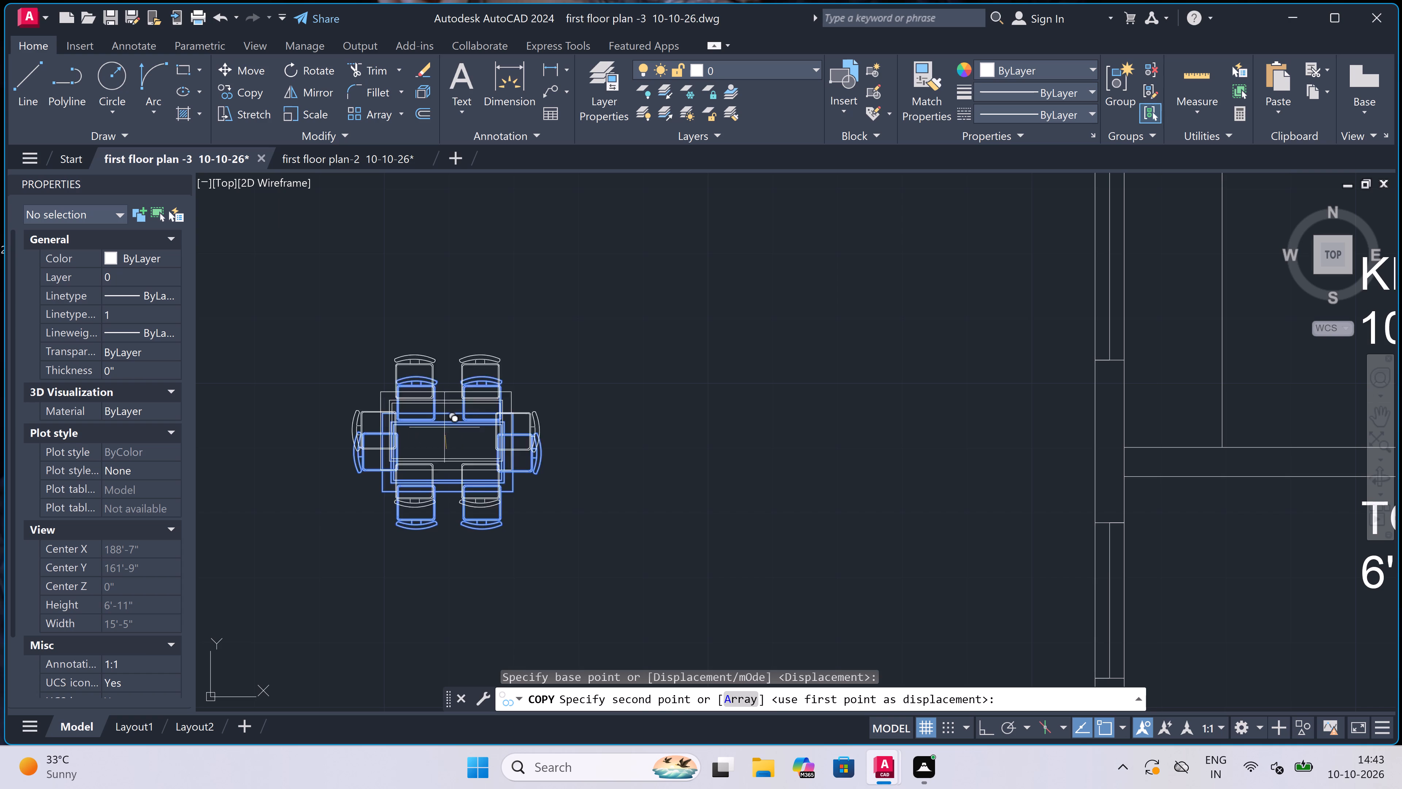
{"action": "scroll", "coordinate": [443, 399], "scroll_direction": "down", "scroll_amount": 3}
{"action": "scroll", "coordinate": [690, 394], "scroll_direction": "down", "scroll_amount": 2}
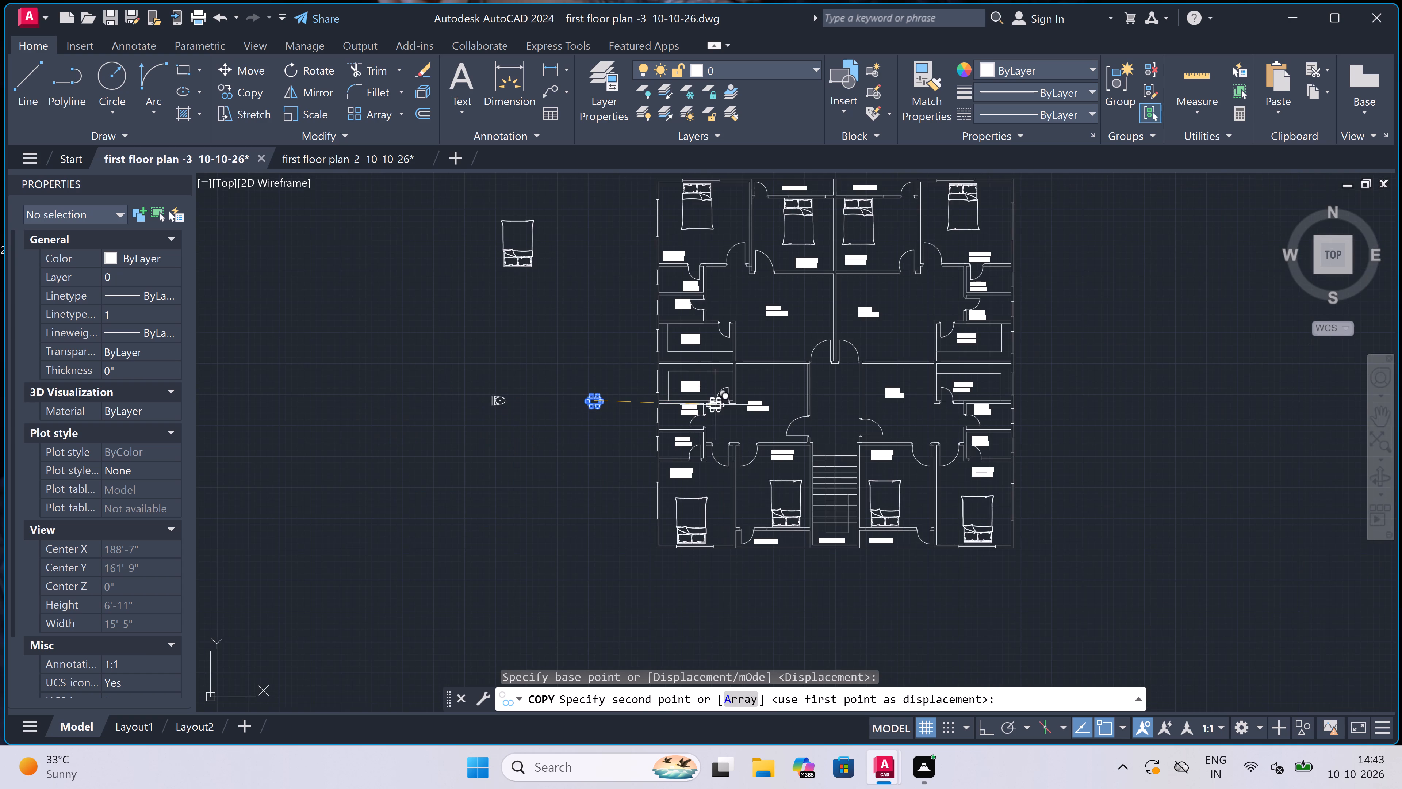
{"action": "scroll", "coordinate": [763, 413], "scroll_direction": "up", "scroll_amount": 3}
{"action": "scroll", "coordinate": [643, 429], "scroll_direction": "up", "scroll_amount": 2}
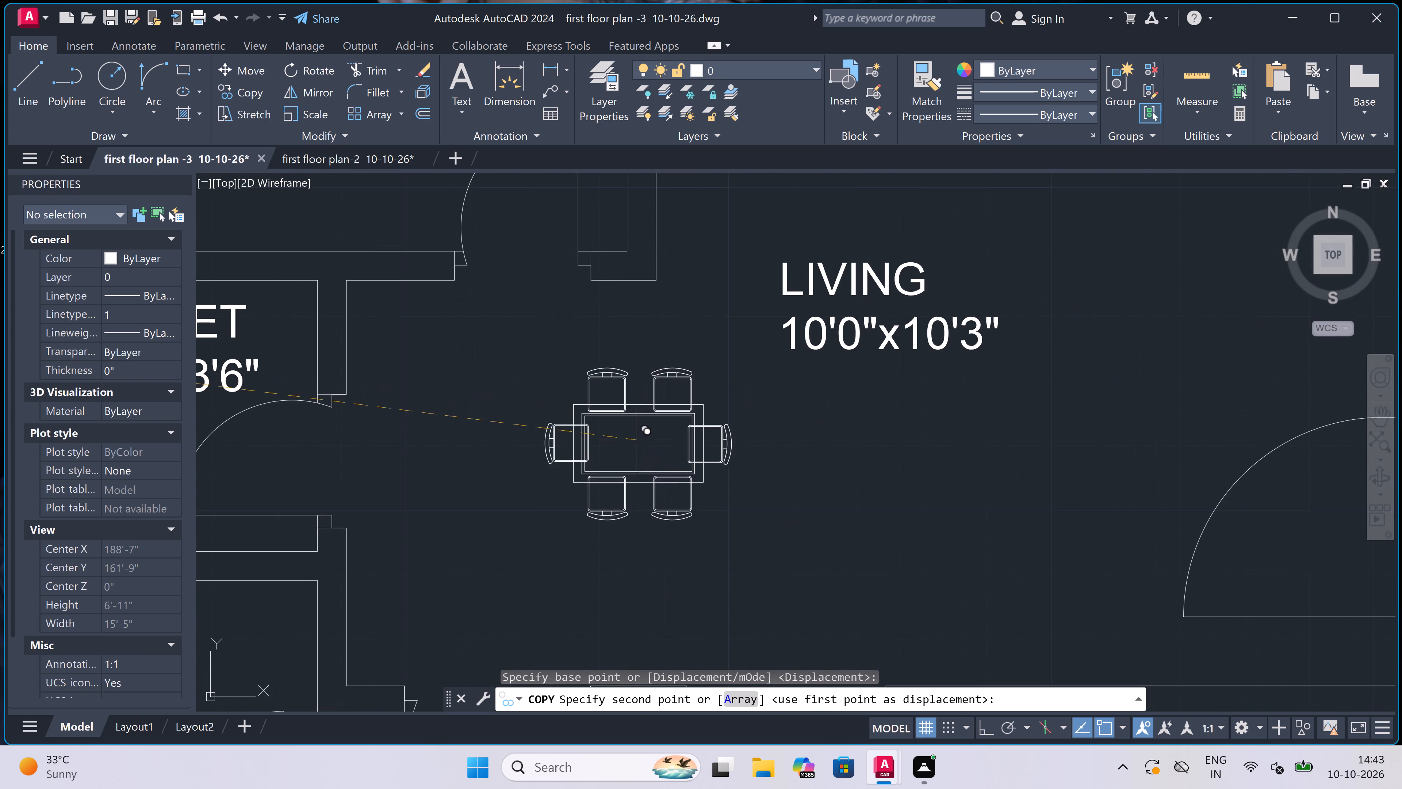
{"action": "left_click", "coordinate": [631, 449]}
Place dining set copies in both upper 13'8"x11'0" living rooms, right one first, each near the toilet doors and just above the kitchen entrance.
{"action": "scroll", "coordinate": [519, 478], "scroll_direction": "down", "scroll_amount": 2}
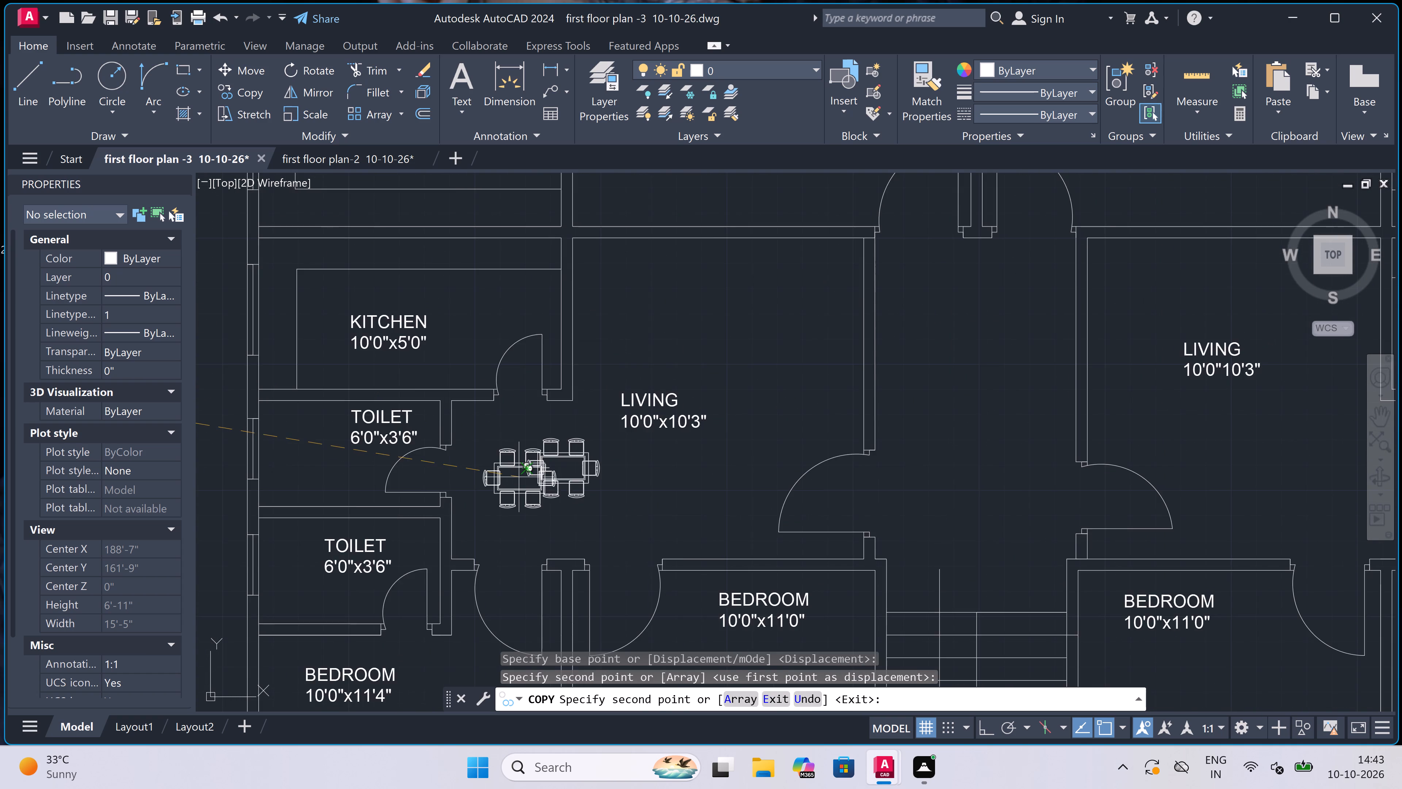
{"action": "scroll", "coordinate": [519, 477], "scroll_direction": "down", "scroll_amount": 4}
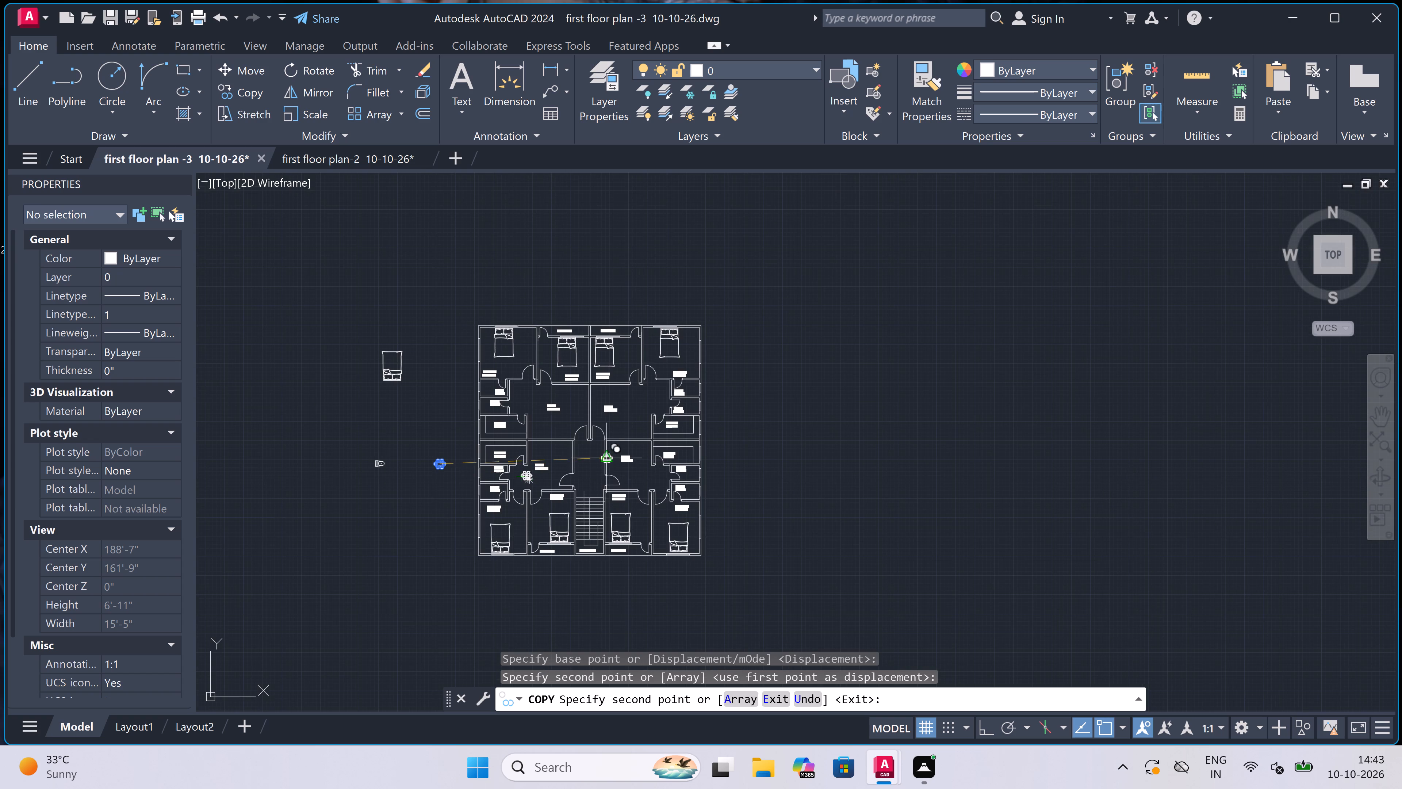
{"action": "scroll", "coordinate": [619, 411], "scroll_direction": "up", "scroll_amount": 3}
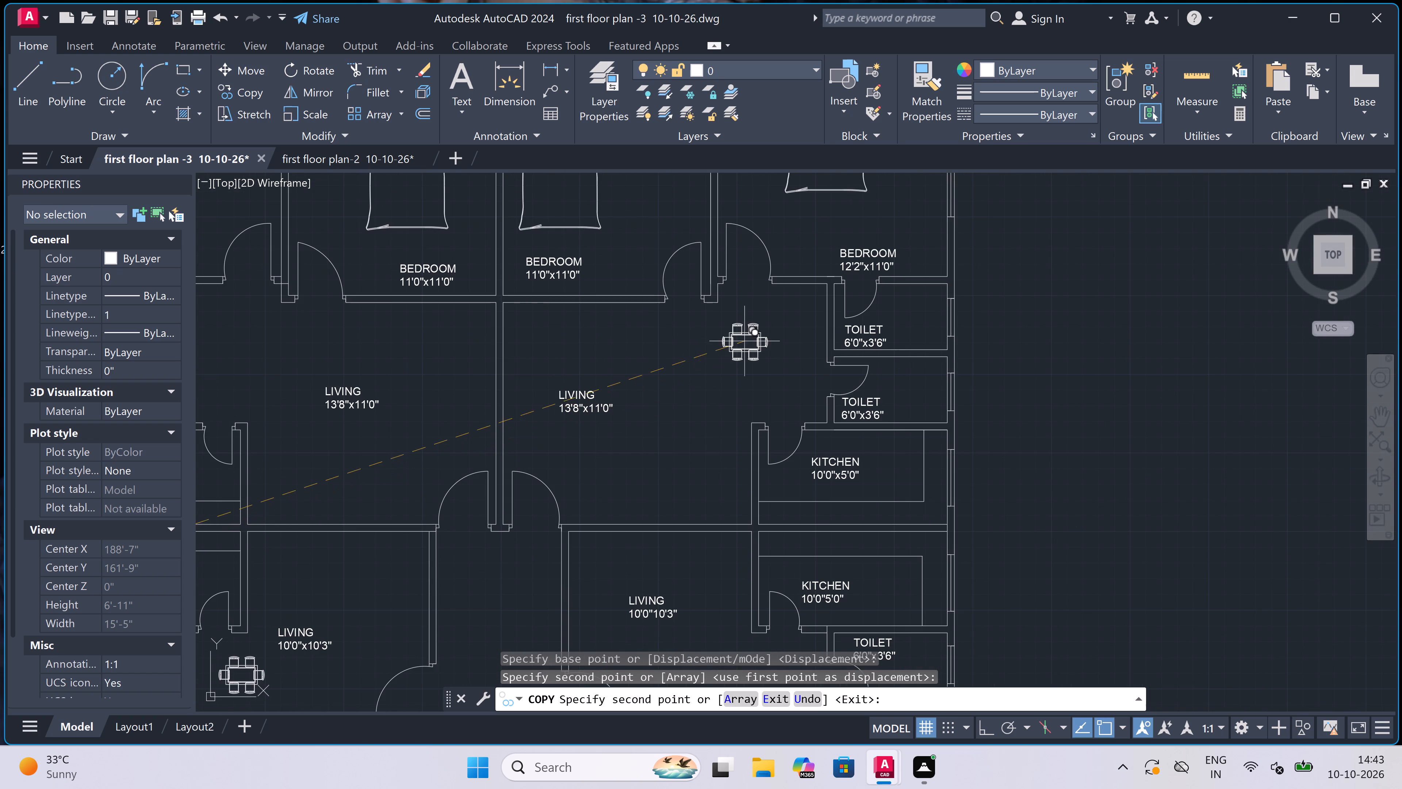
{"action": "left_click", "coordinate": [768, 367]}
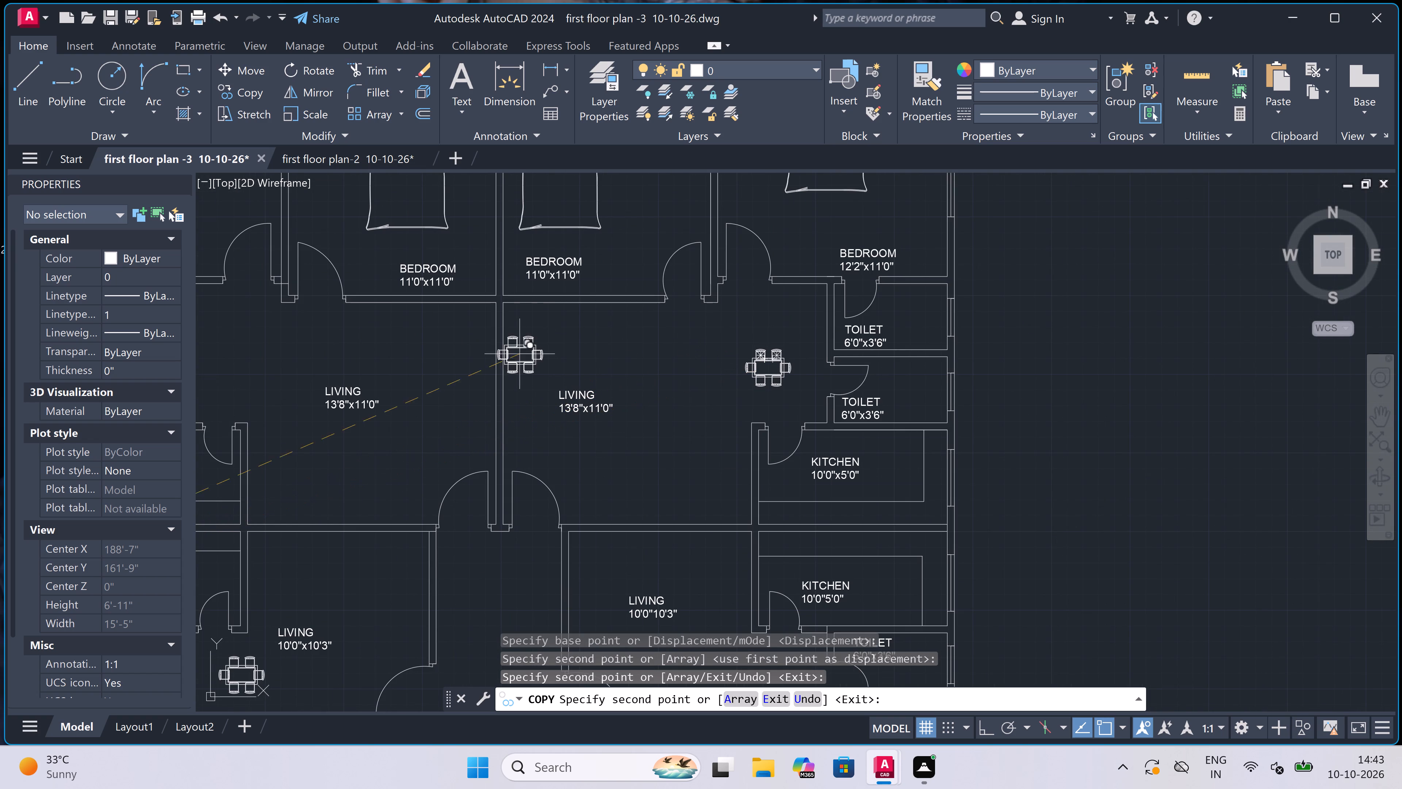
{"action": "scroll", "coordinate": [389, 363], "scroll_direction": "down", "scroll_amount": 3}
{"action": "scroll", "coordinate": [347, 391], "scroll_direction": "up", "scroll_amount": 3}
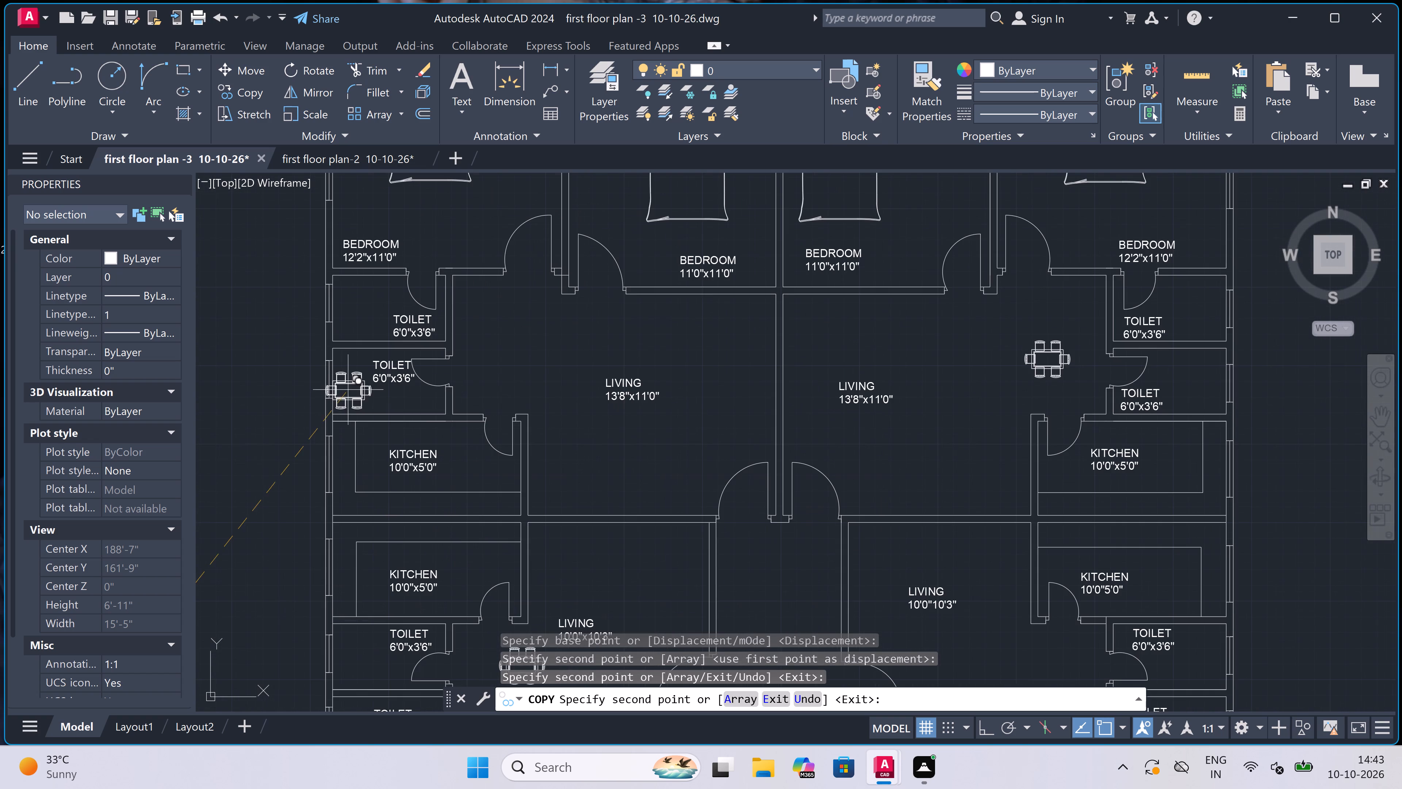
{"action": "scroll", "coordinate": [489, 380], "scroll_direction": "up", "scroll_amount": 1}
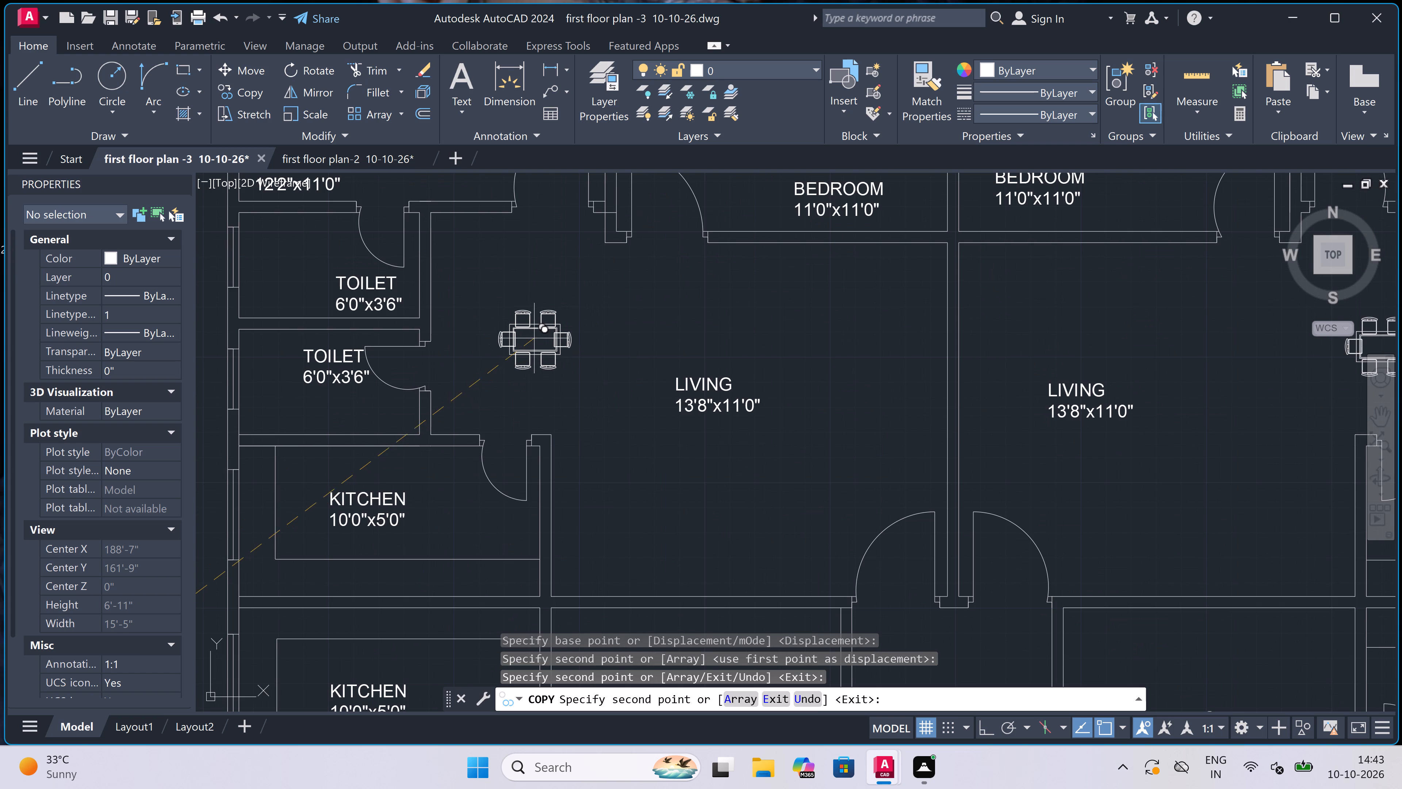
{"action": "left_click", "coordinate": [534, 344]}
Place another dining set copy in the lower-right living room, below the kitchen door and beside the toilets, and end the Copy command.
{"action": "scroll", "coordinate": [534, 343], "scroll_direction": "down", "scroll_amount": 3}
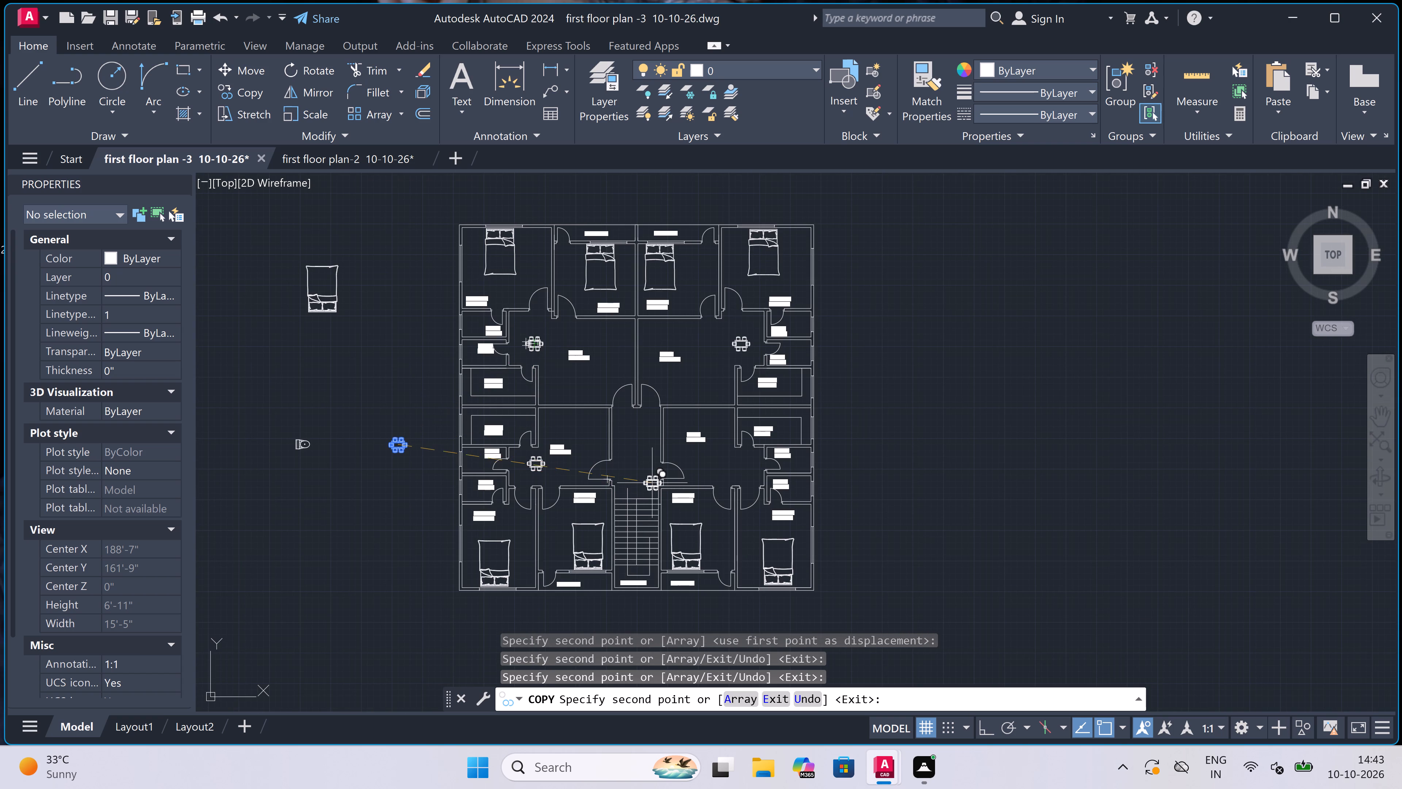
{"action": "scroll", "coordinate": [656, 479], "scroll_direction": "up", "scroll_amount": 2}
{"action": "scroll", "coordinate": [831, 431], "scroll_direction": "up", "scroll_amount": 1}
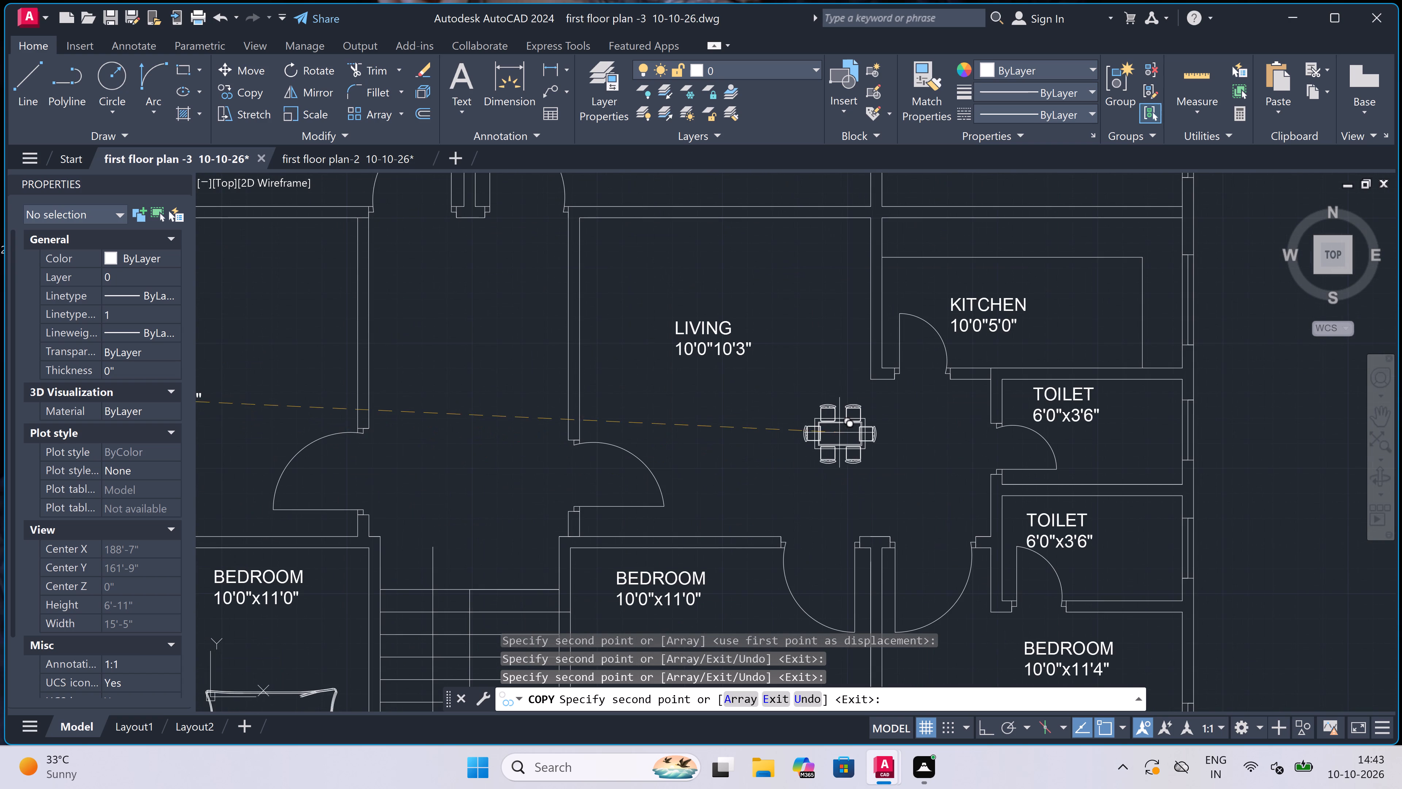
{"action": "left_click", "coordinate": [872, 430]}
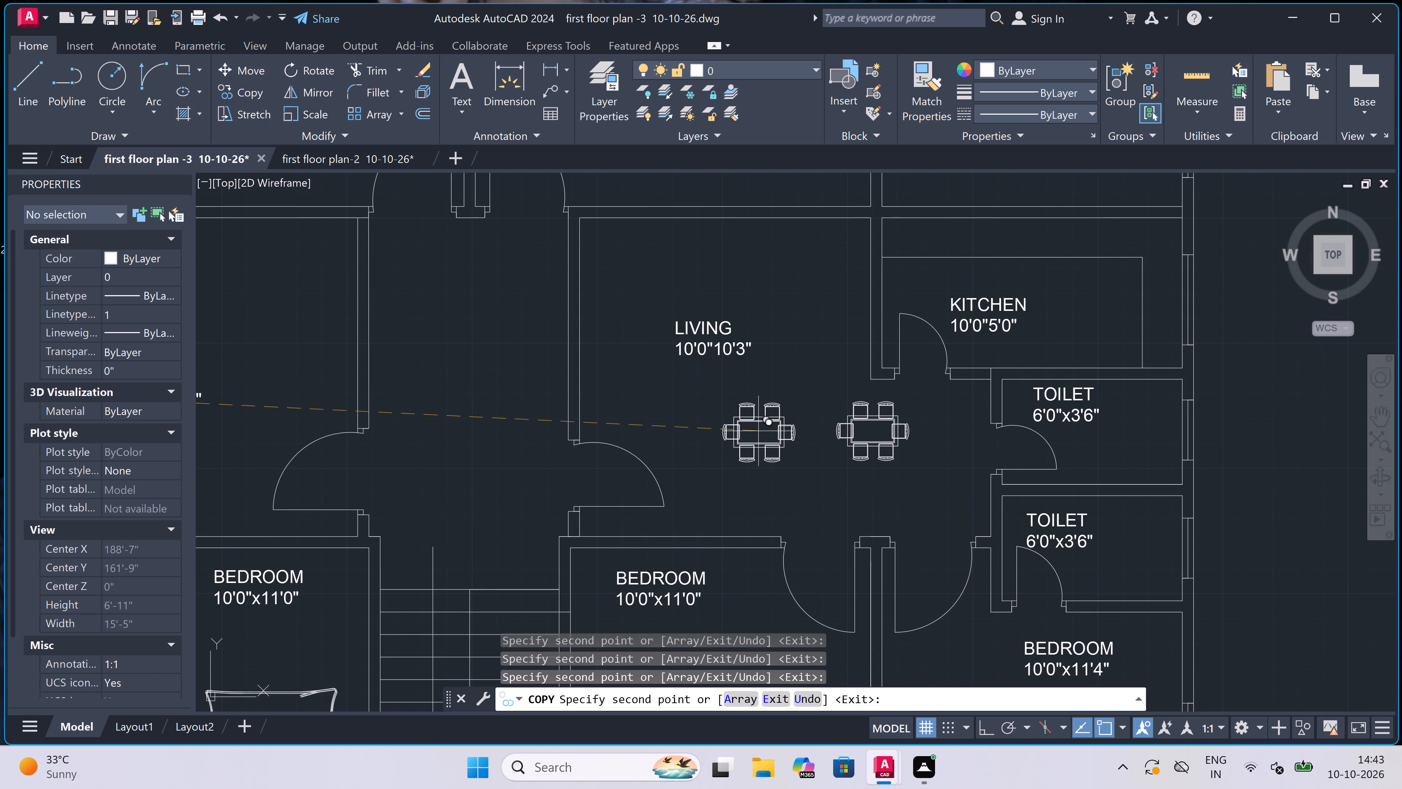
{"action": "key", "text": "Escape"}
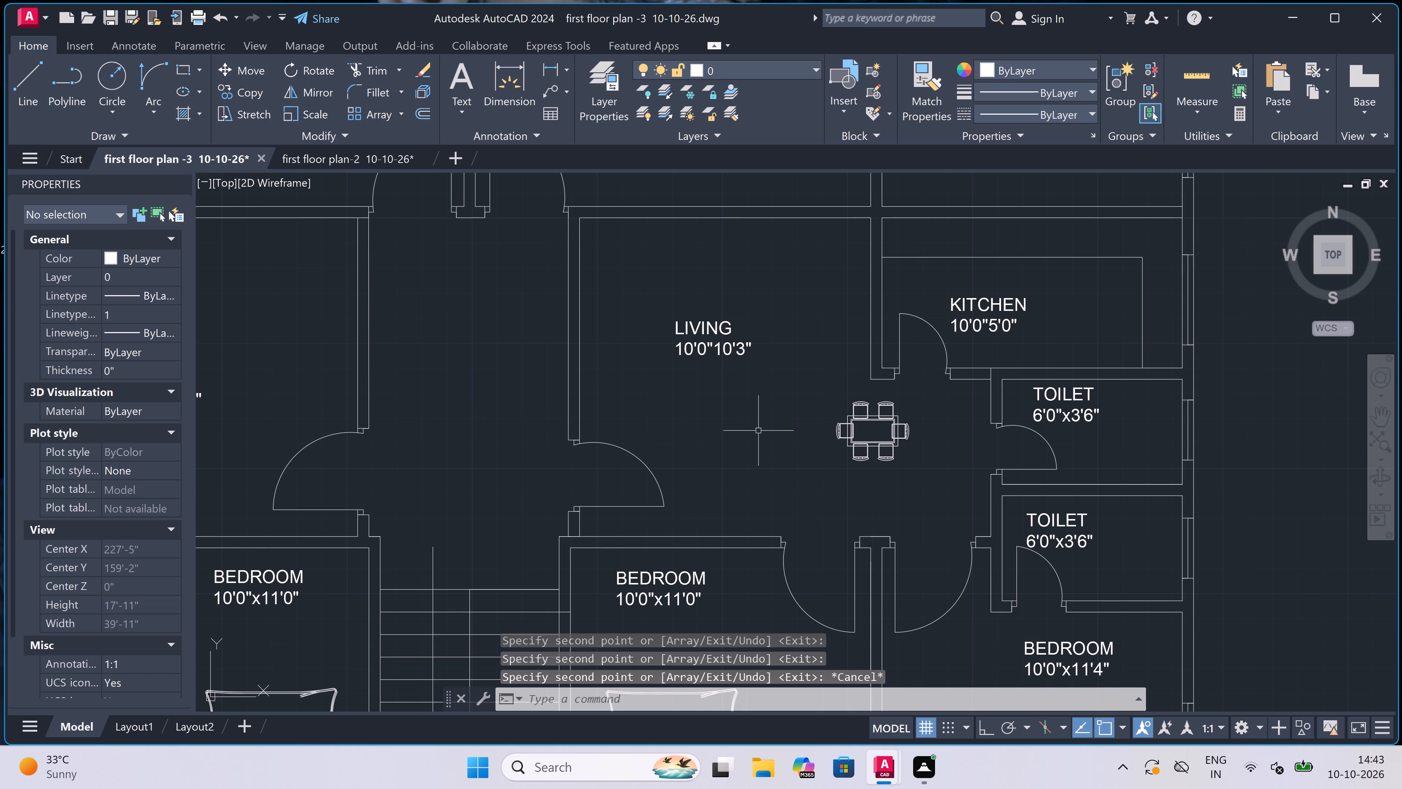
Move the lower-right living room's LIVING label down level with the dining set, midway between the entrance door and the table.
{"action": "scroll", "coordinate": [752, 431], "scroll_direction": "down", "scroll_amount": 2}
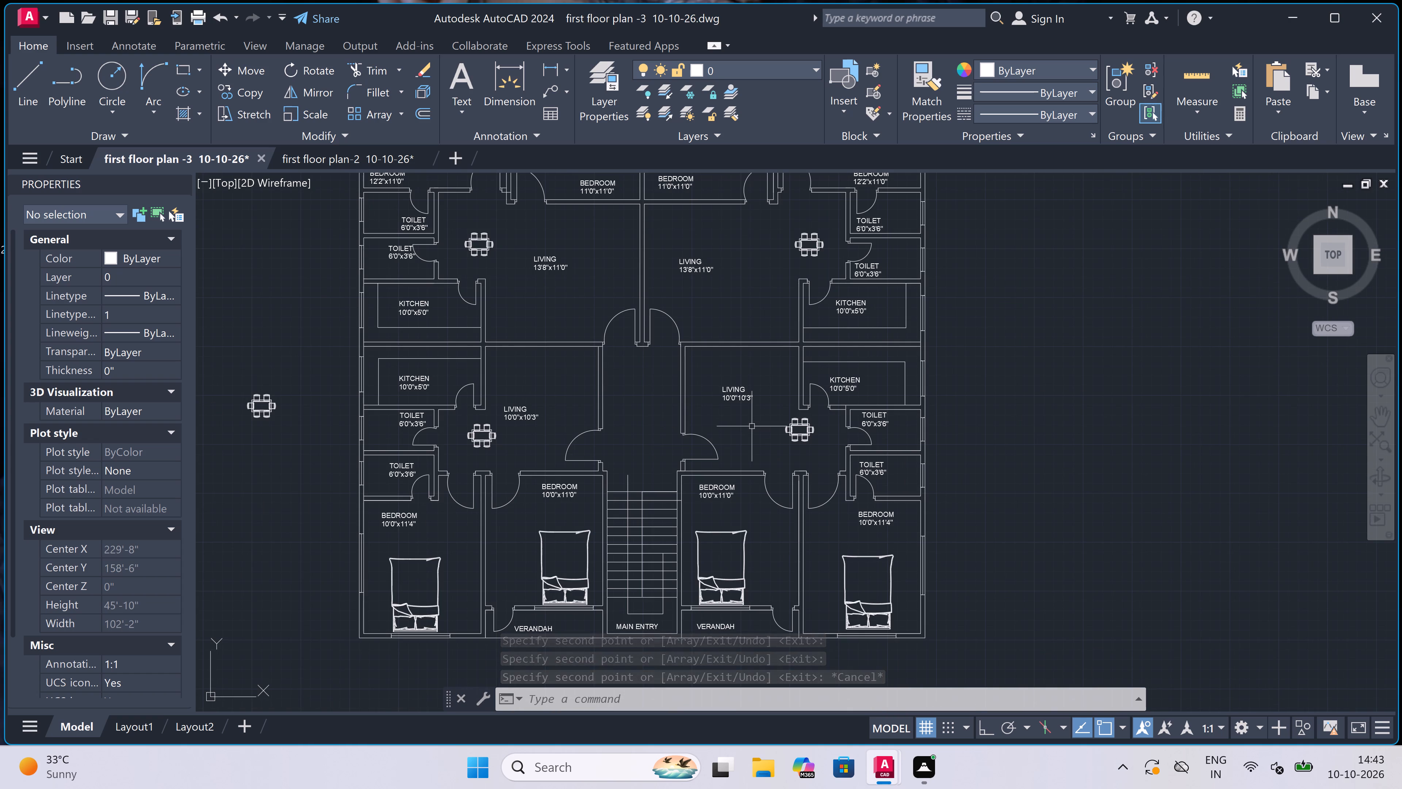
{"action": "scroll", "coordinate": [752, 426], "scroll_direction": "down", "scroll_amount": 2}
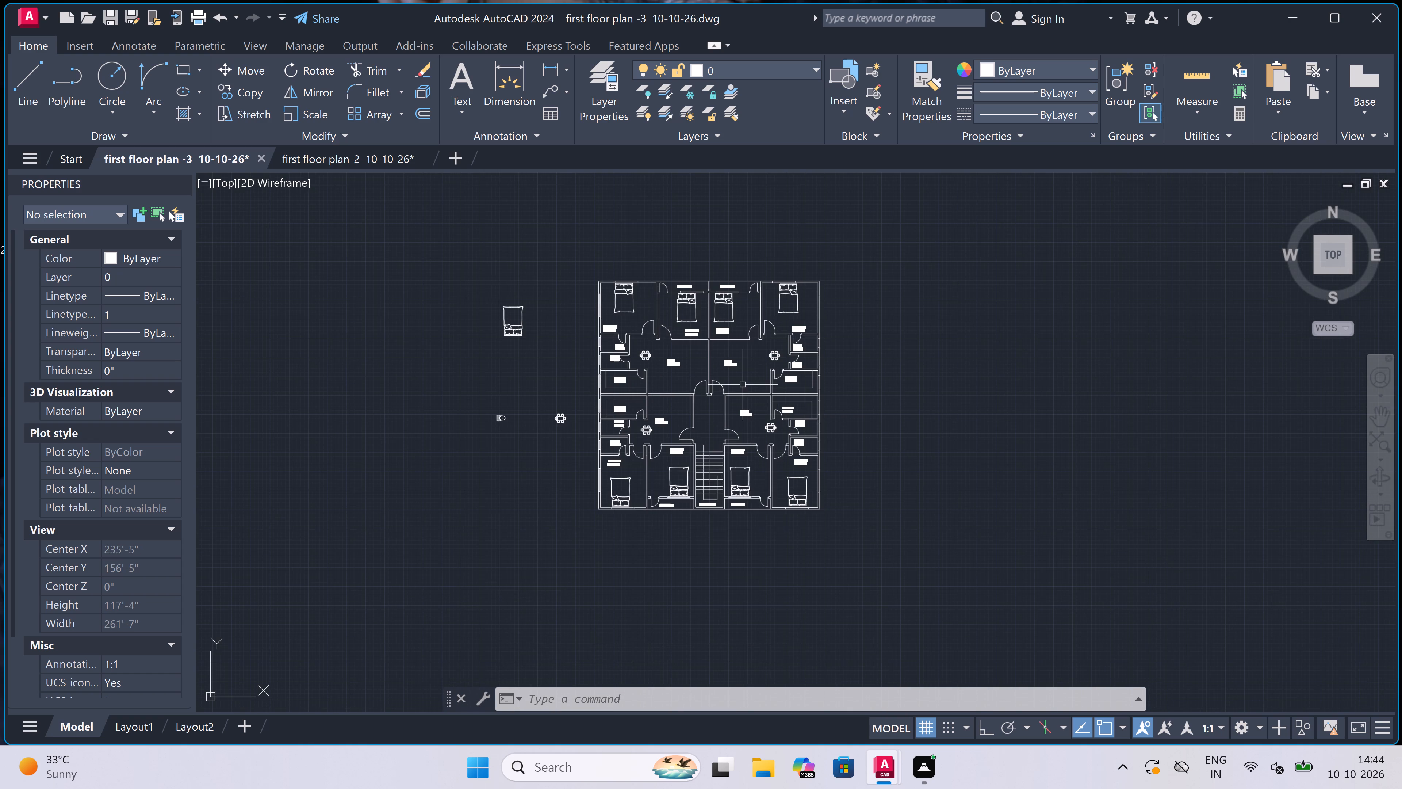
{"action": "scroll", "coordinate": [742, 401], "scroll_direction": "up", "scroll_amount": 4}
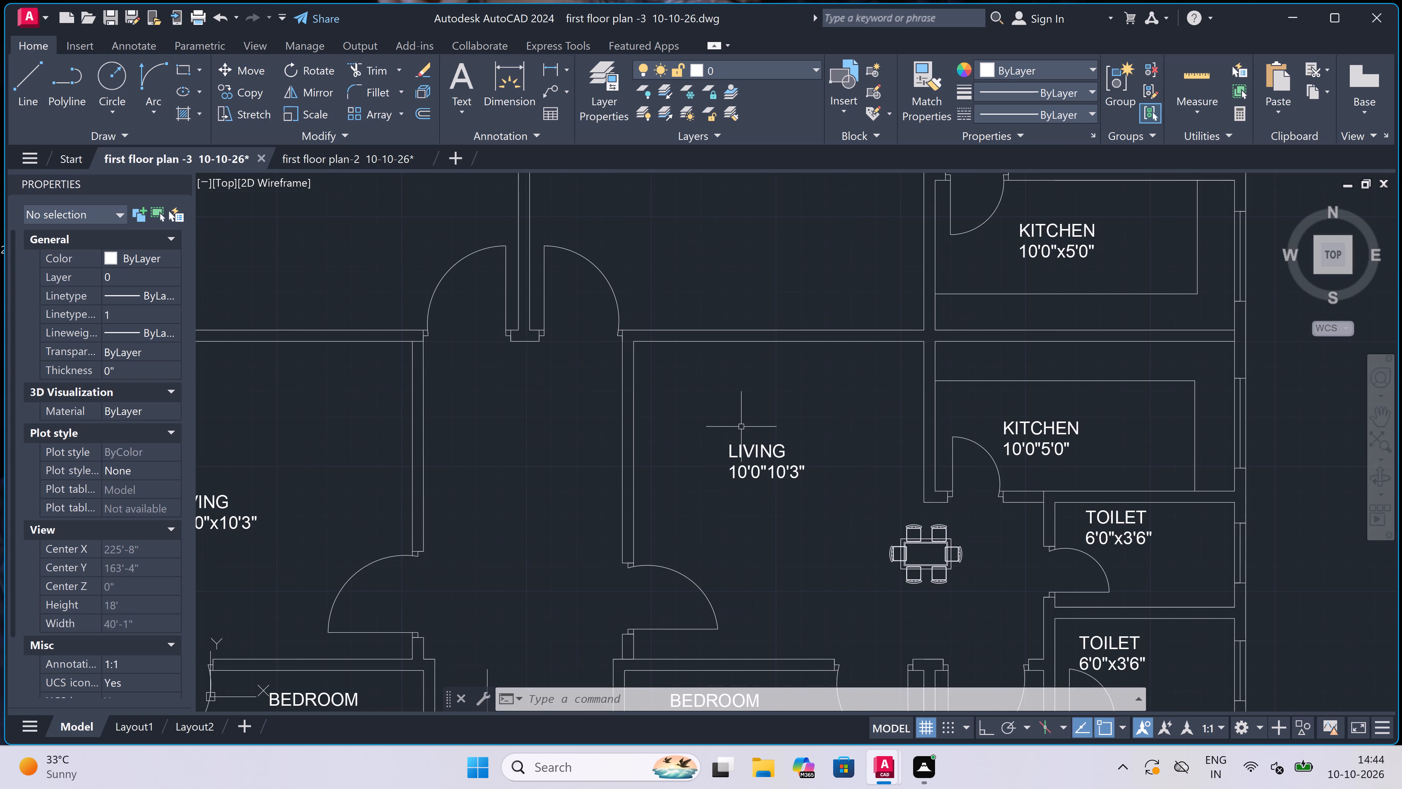
{"action": "left_click", "coordinate": [749, 456]}
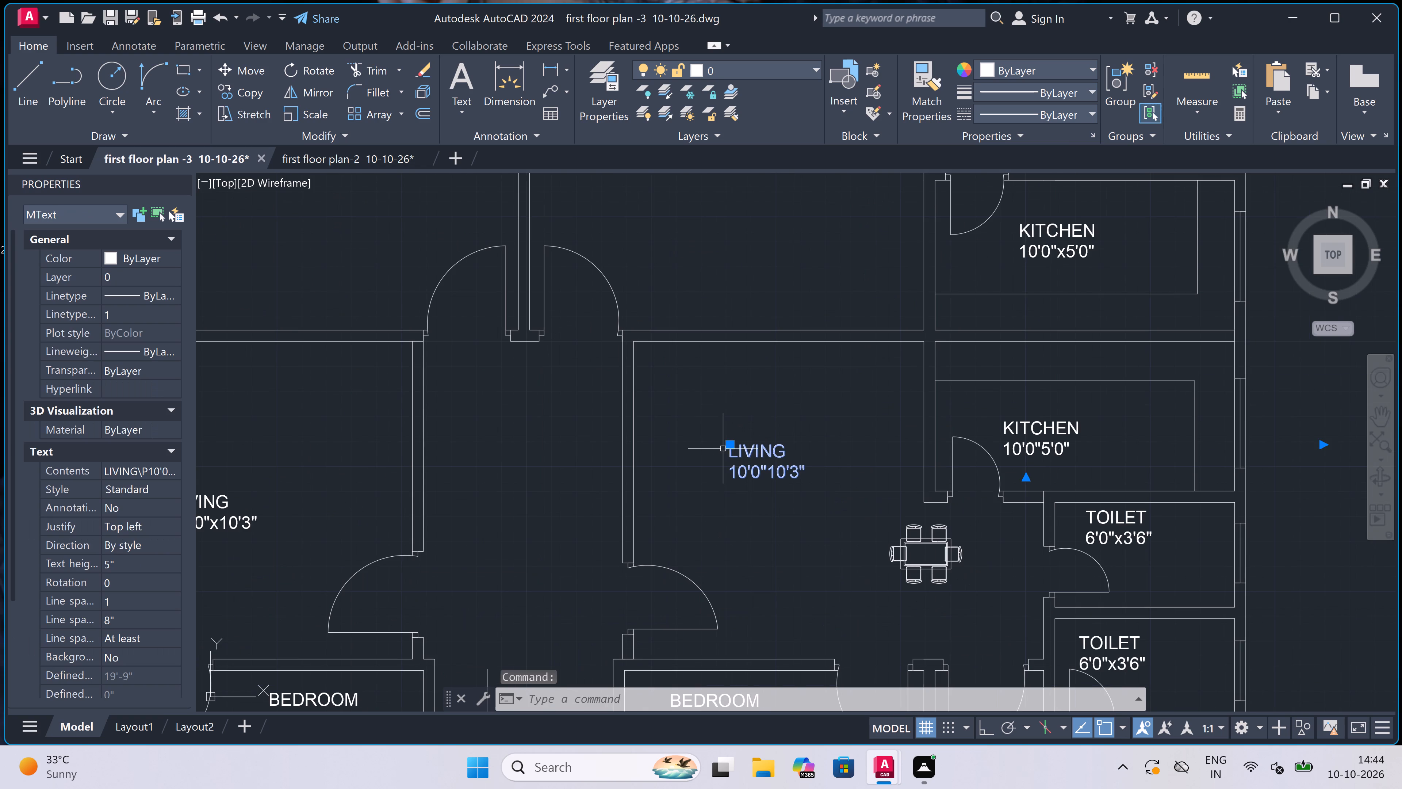
{"action": "double_click", "coordinate": [726, 447]}
{"action": "left_click", "coordinate": [744, 529]}
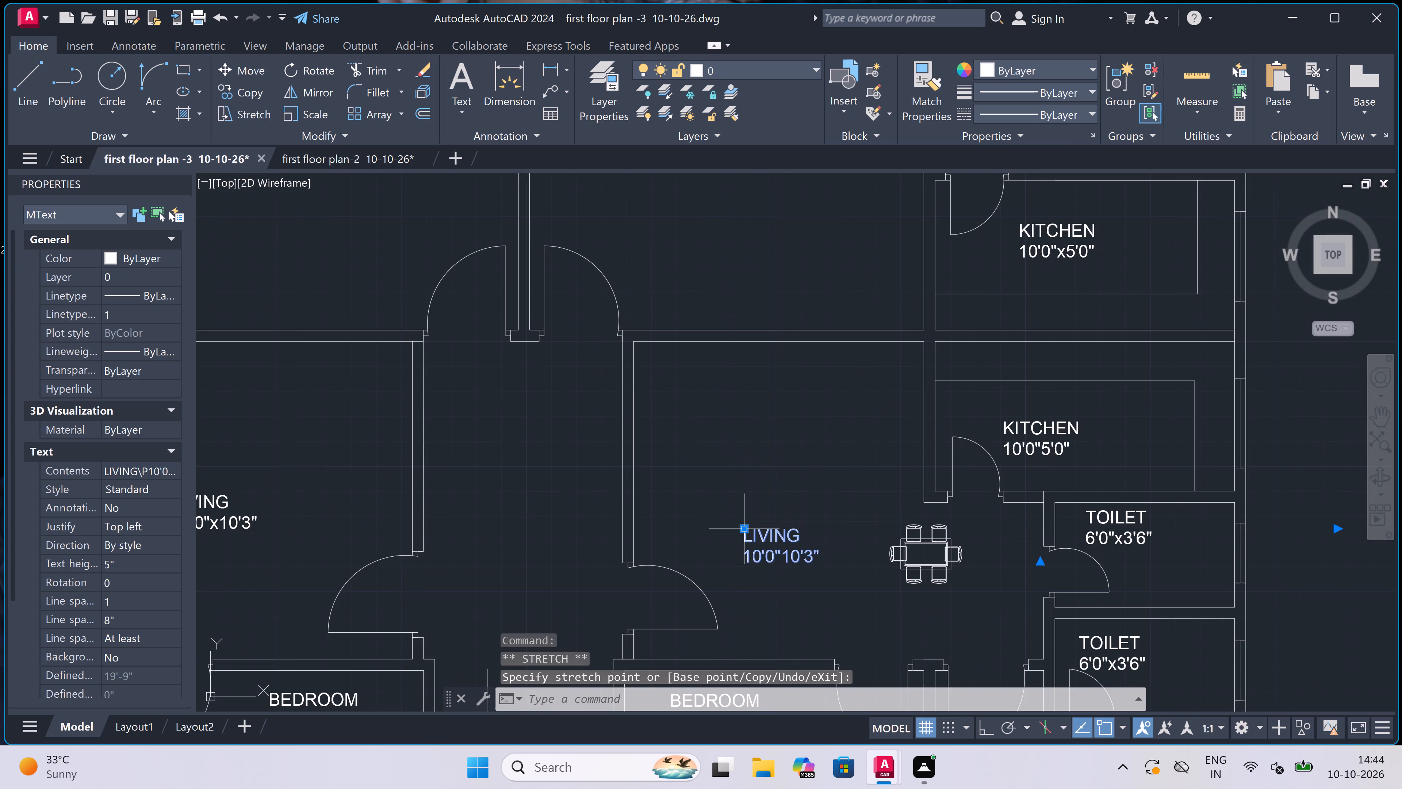
{"action": "key", "text": "Escape"}
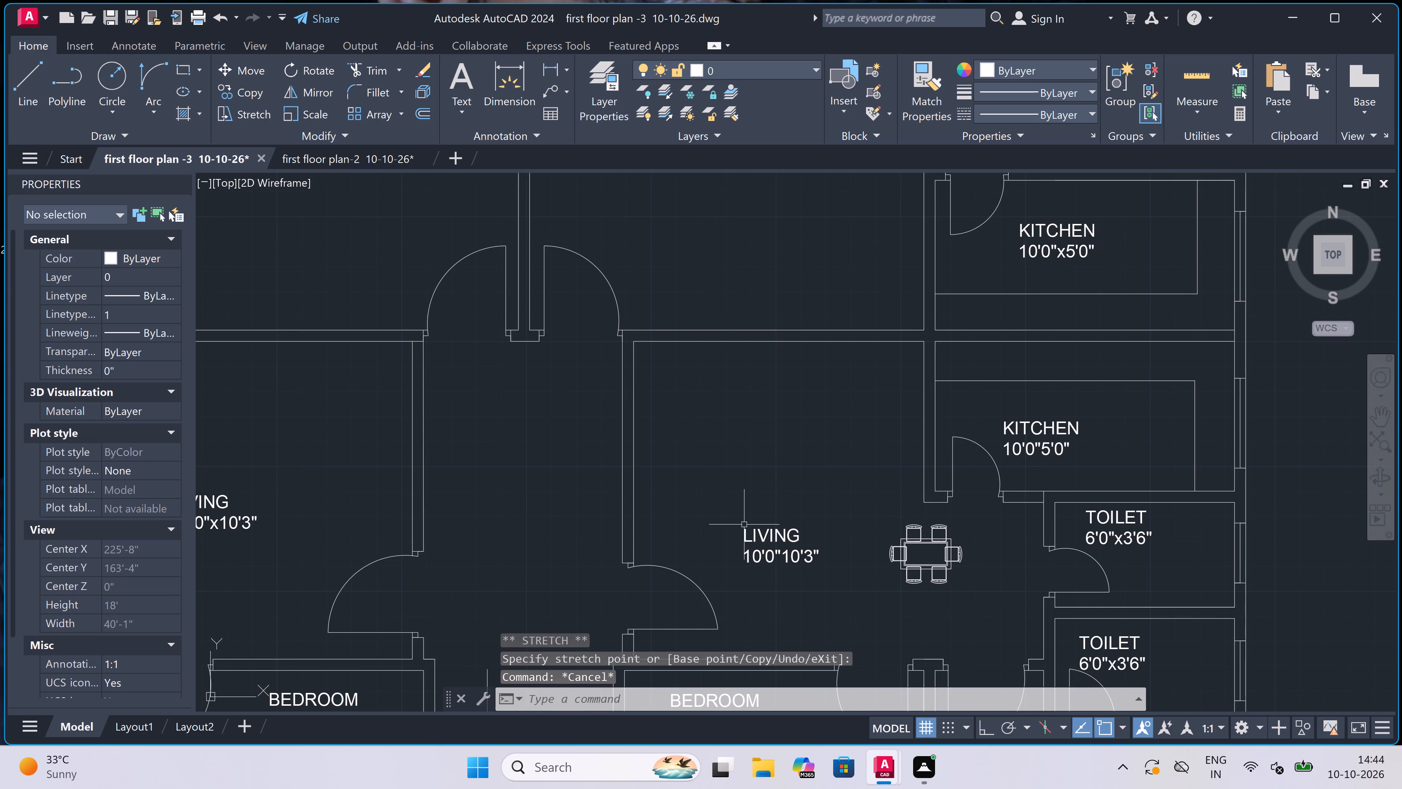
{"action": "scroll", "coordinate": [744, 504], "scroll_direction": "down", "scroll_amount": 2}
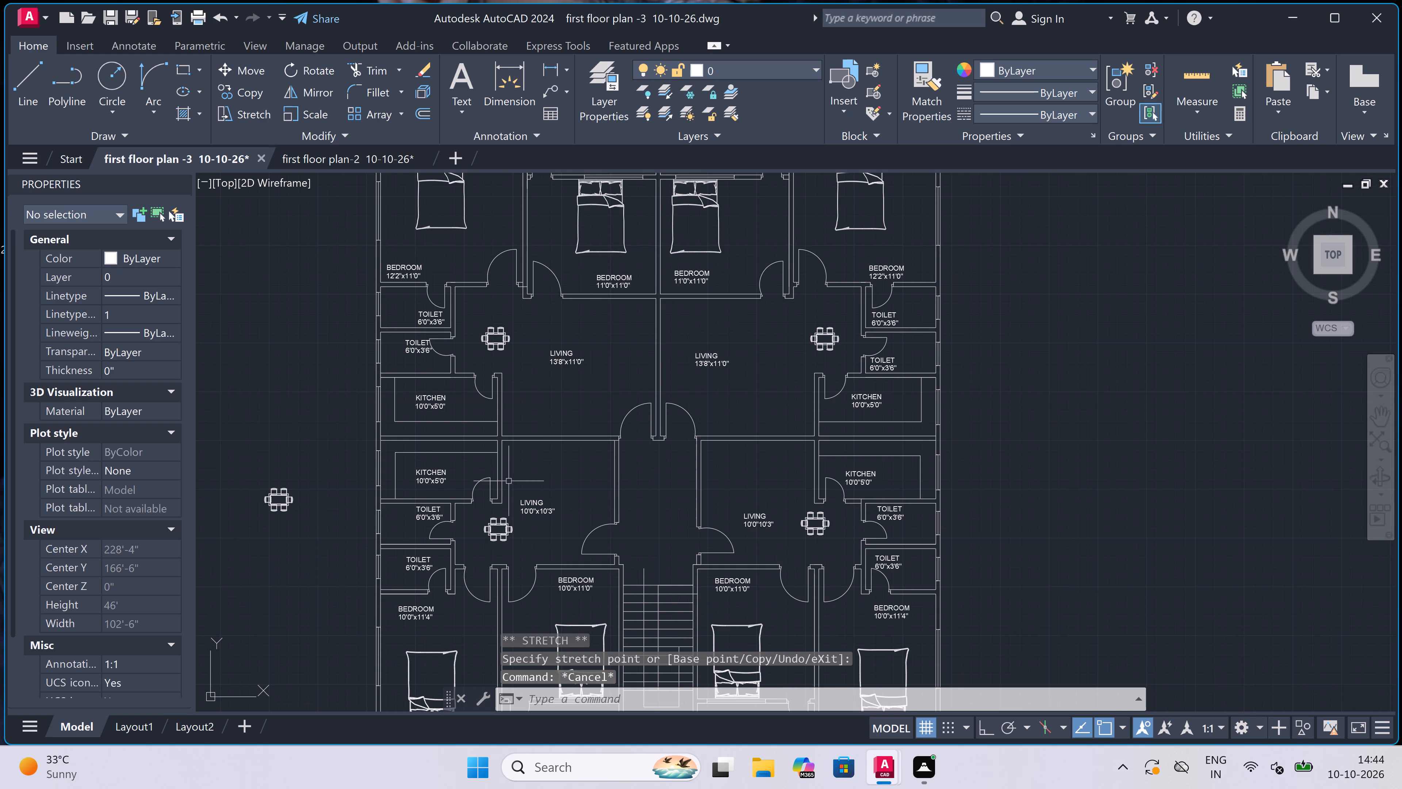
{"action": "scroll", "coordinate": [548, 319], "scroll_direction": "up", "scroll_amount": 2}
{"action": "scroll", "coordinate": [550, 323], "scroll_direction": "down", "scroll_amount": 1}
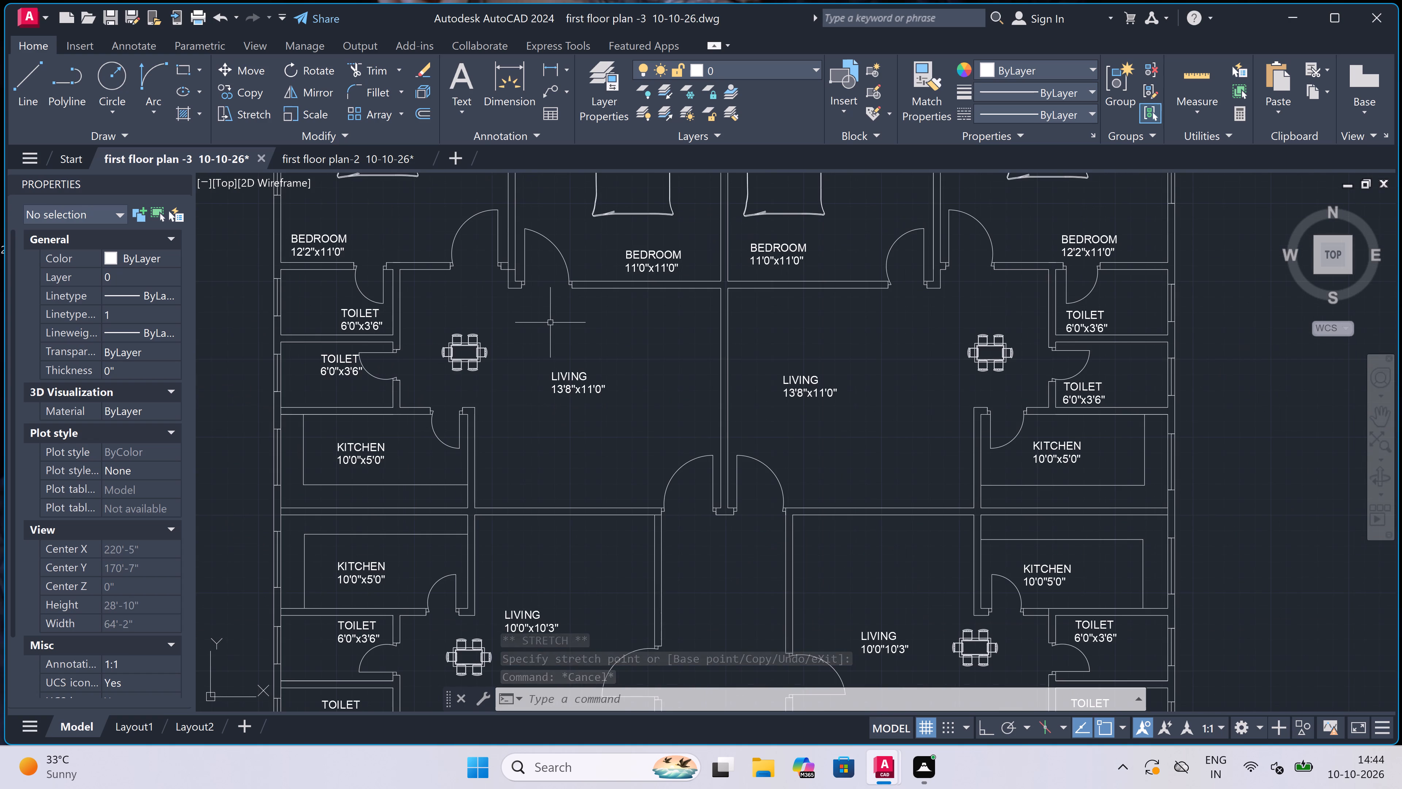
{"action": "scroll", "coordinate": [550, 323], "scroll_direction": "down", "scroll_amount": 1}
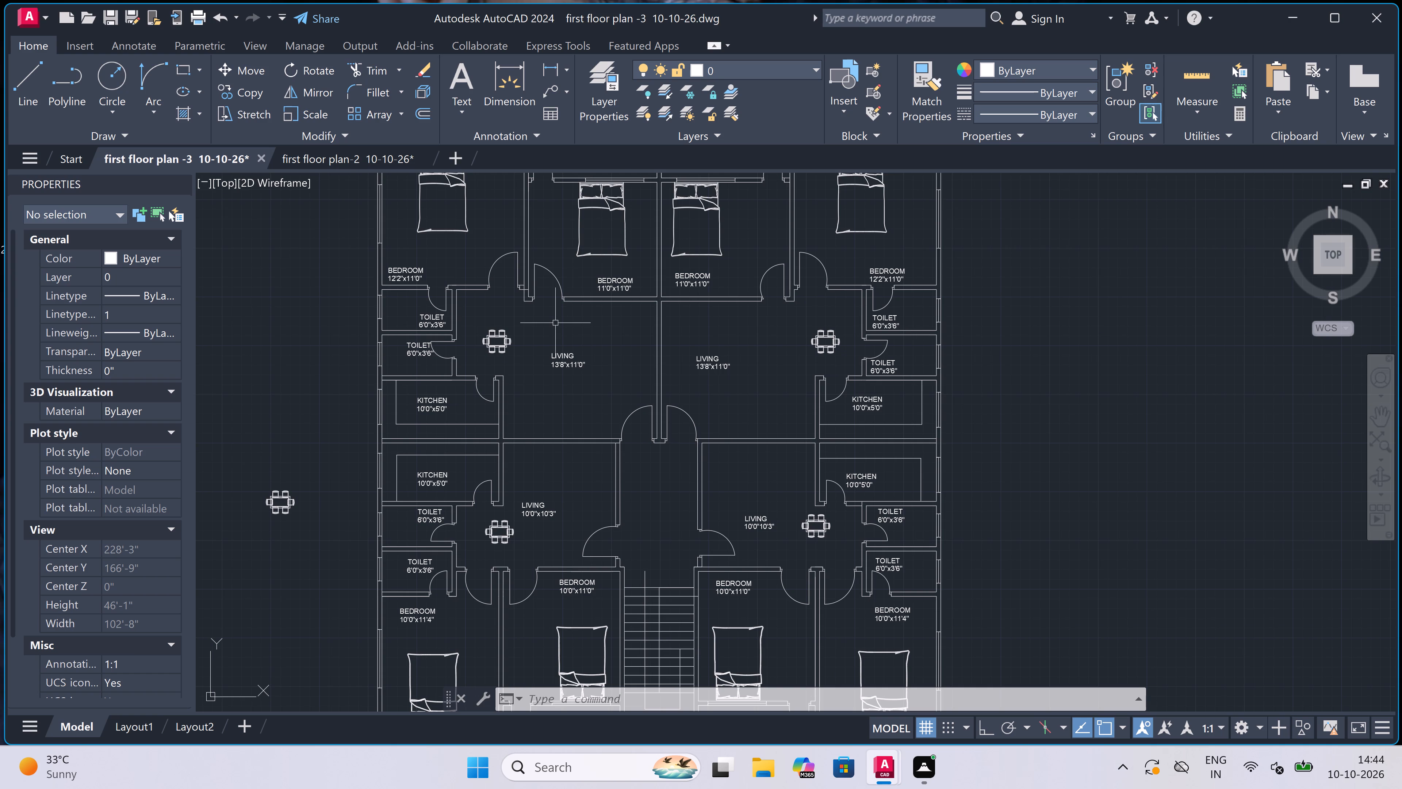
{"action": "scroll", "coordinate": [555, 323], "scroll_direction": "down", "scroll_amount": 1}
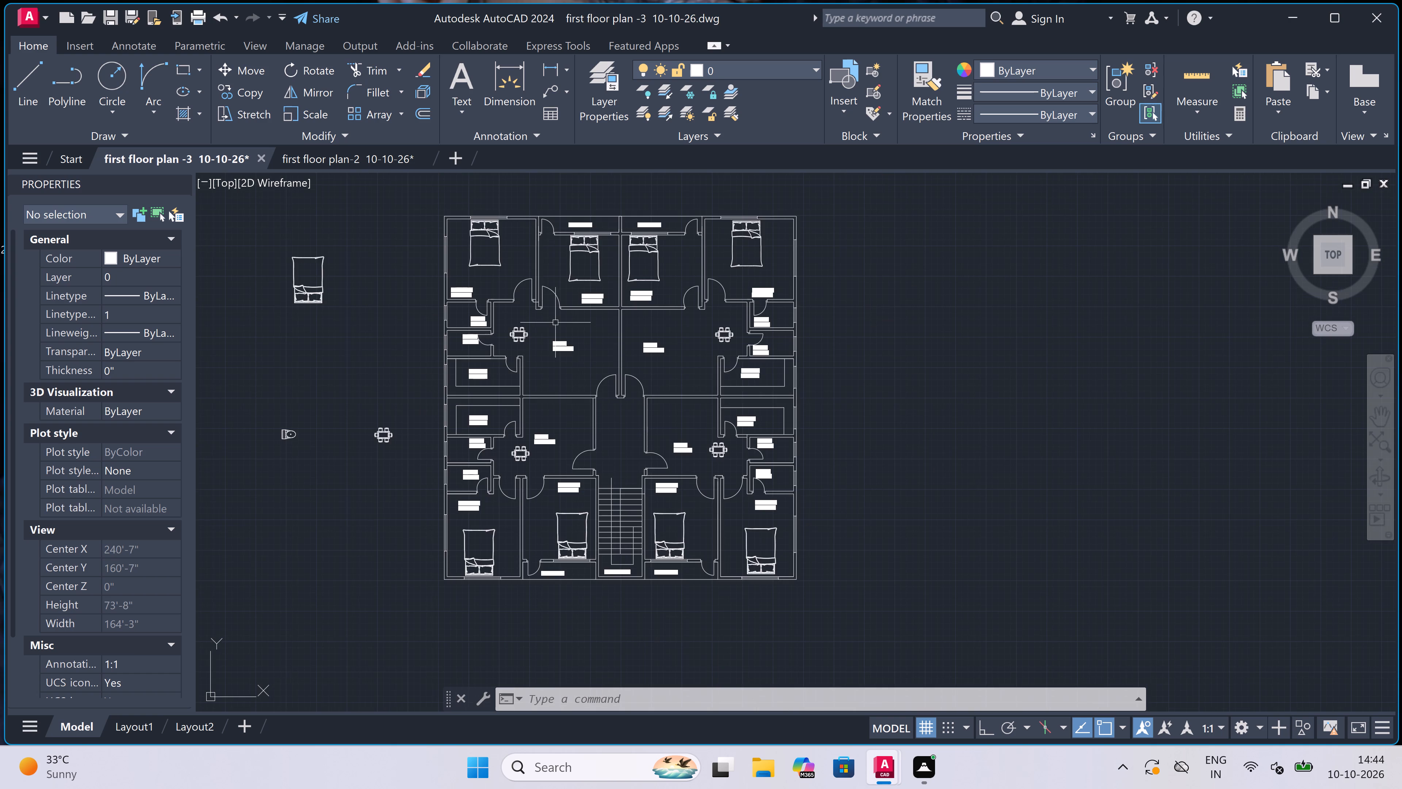
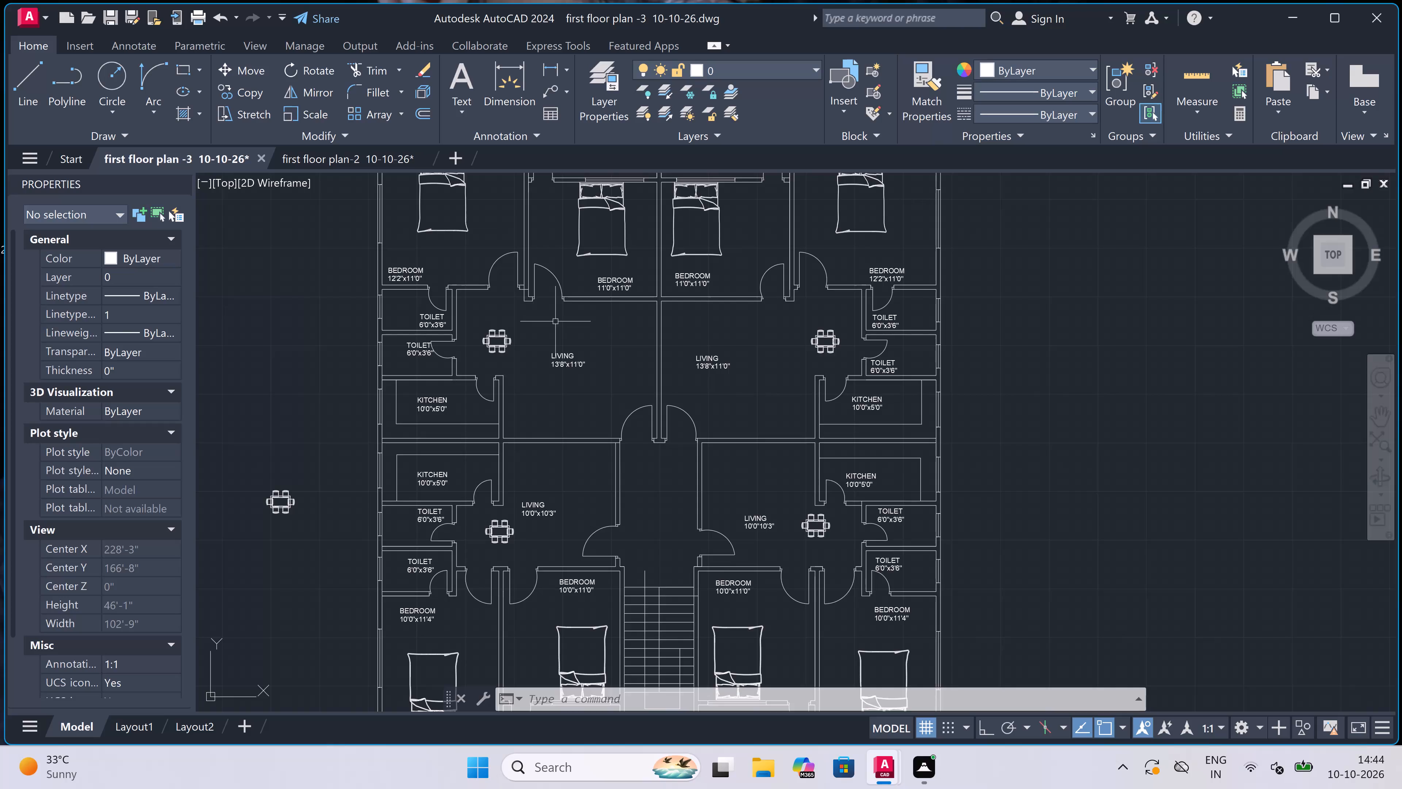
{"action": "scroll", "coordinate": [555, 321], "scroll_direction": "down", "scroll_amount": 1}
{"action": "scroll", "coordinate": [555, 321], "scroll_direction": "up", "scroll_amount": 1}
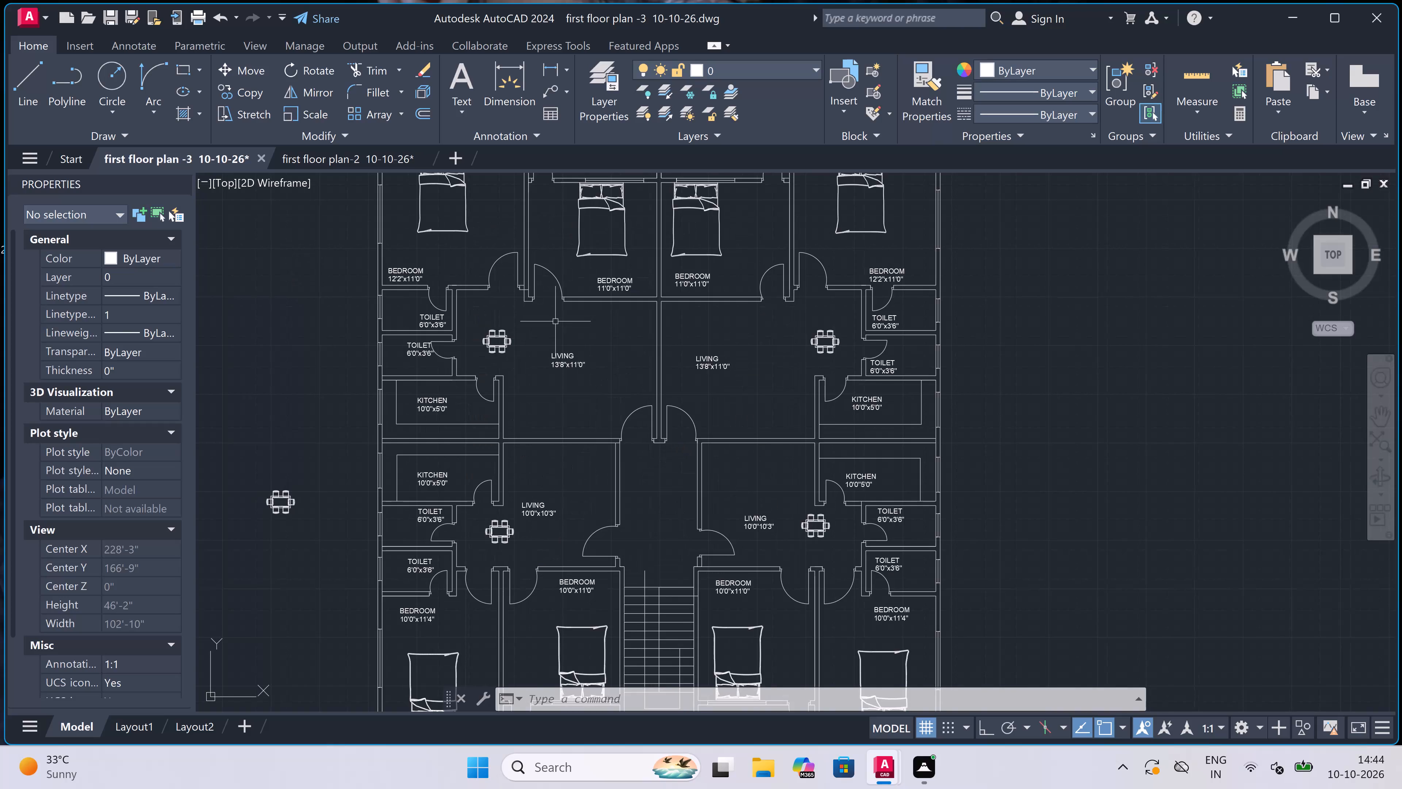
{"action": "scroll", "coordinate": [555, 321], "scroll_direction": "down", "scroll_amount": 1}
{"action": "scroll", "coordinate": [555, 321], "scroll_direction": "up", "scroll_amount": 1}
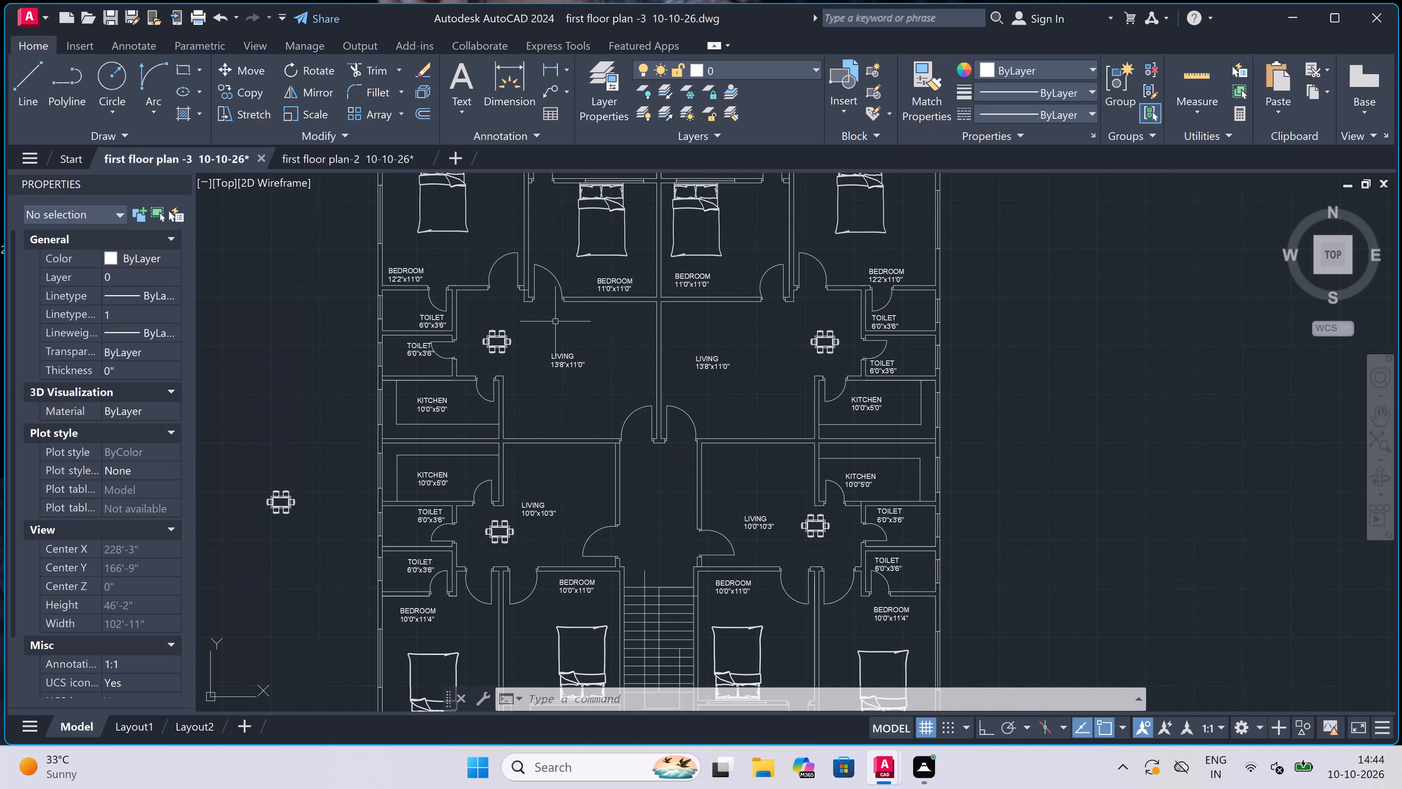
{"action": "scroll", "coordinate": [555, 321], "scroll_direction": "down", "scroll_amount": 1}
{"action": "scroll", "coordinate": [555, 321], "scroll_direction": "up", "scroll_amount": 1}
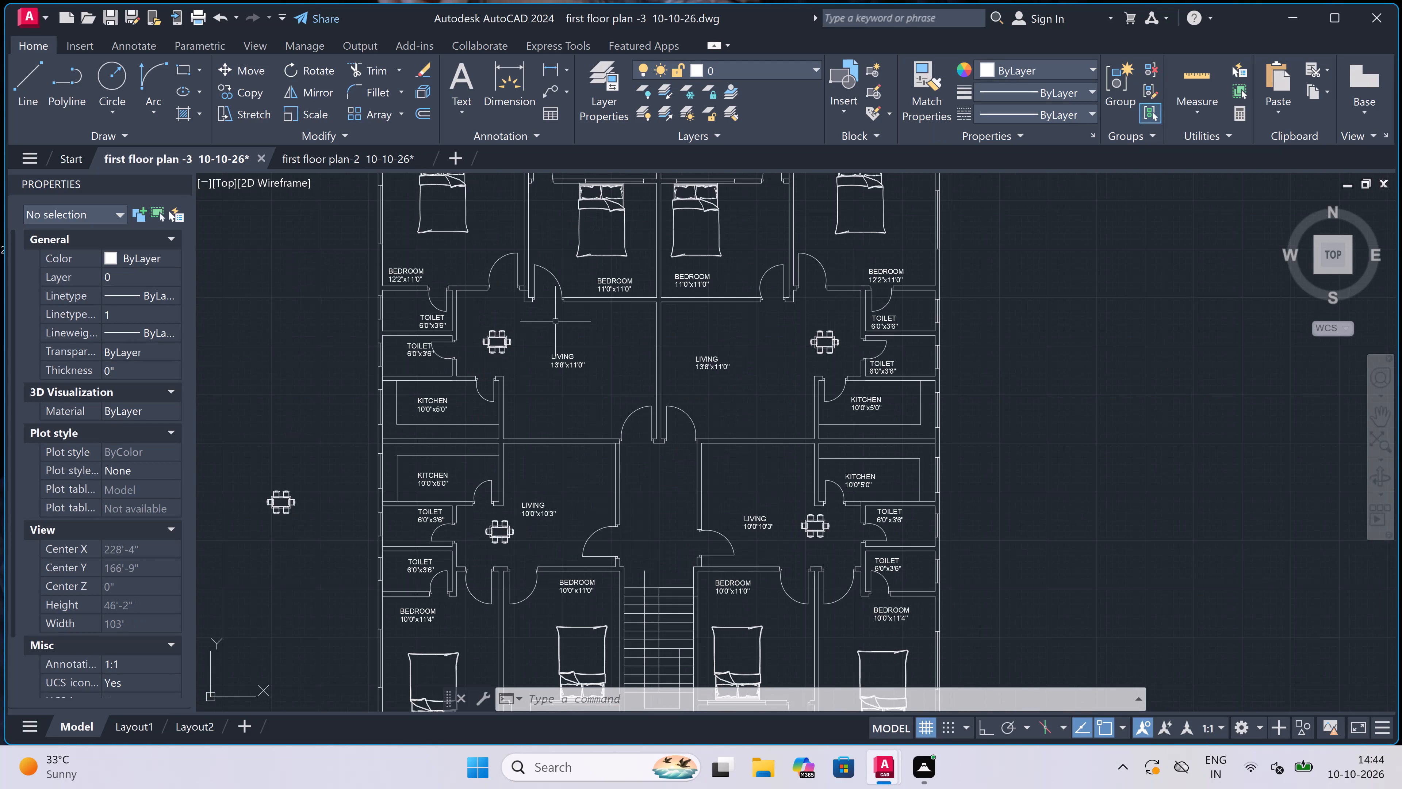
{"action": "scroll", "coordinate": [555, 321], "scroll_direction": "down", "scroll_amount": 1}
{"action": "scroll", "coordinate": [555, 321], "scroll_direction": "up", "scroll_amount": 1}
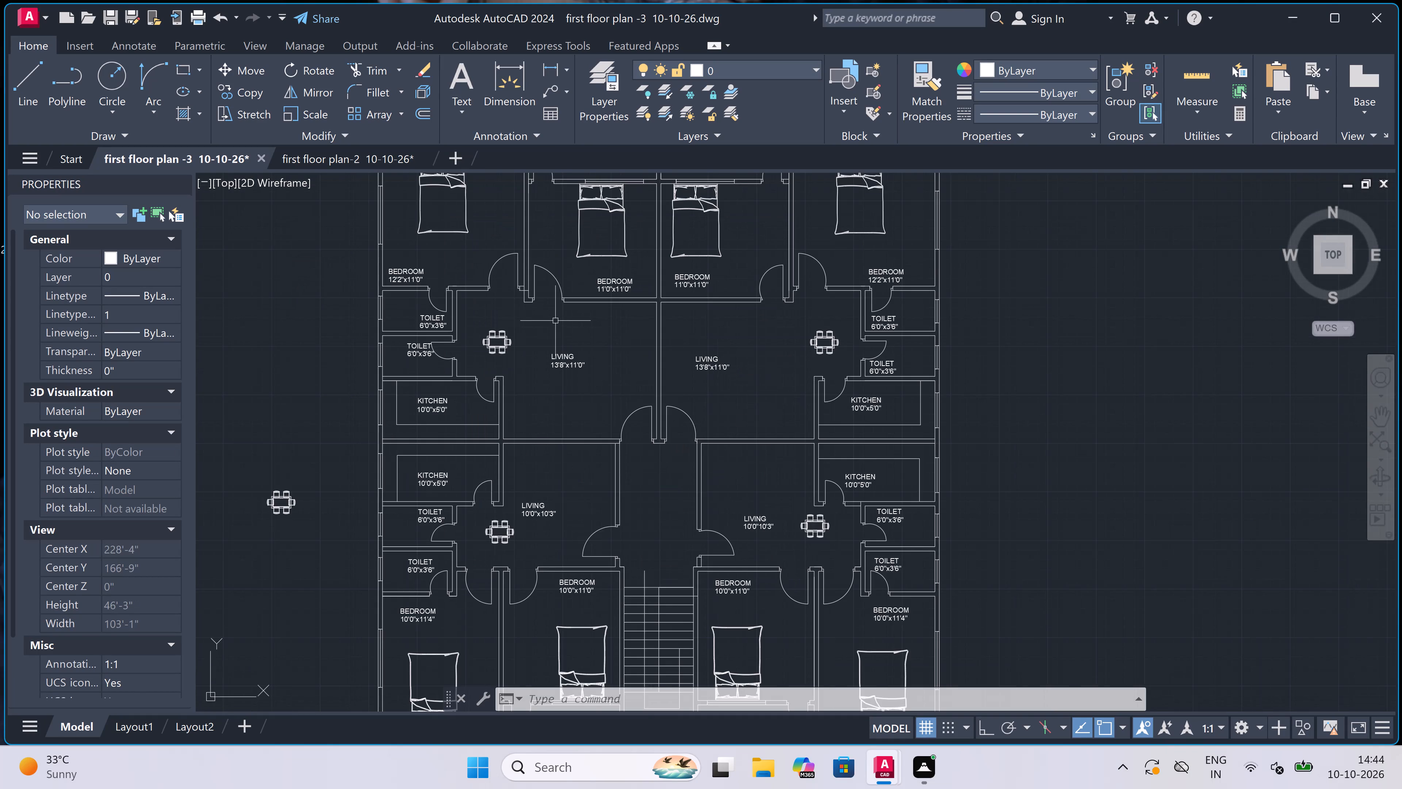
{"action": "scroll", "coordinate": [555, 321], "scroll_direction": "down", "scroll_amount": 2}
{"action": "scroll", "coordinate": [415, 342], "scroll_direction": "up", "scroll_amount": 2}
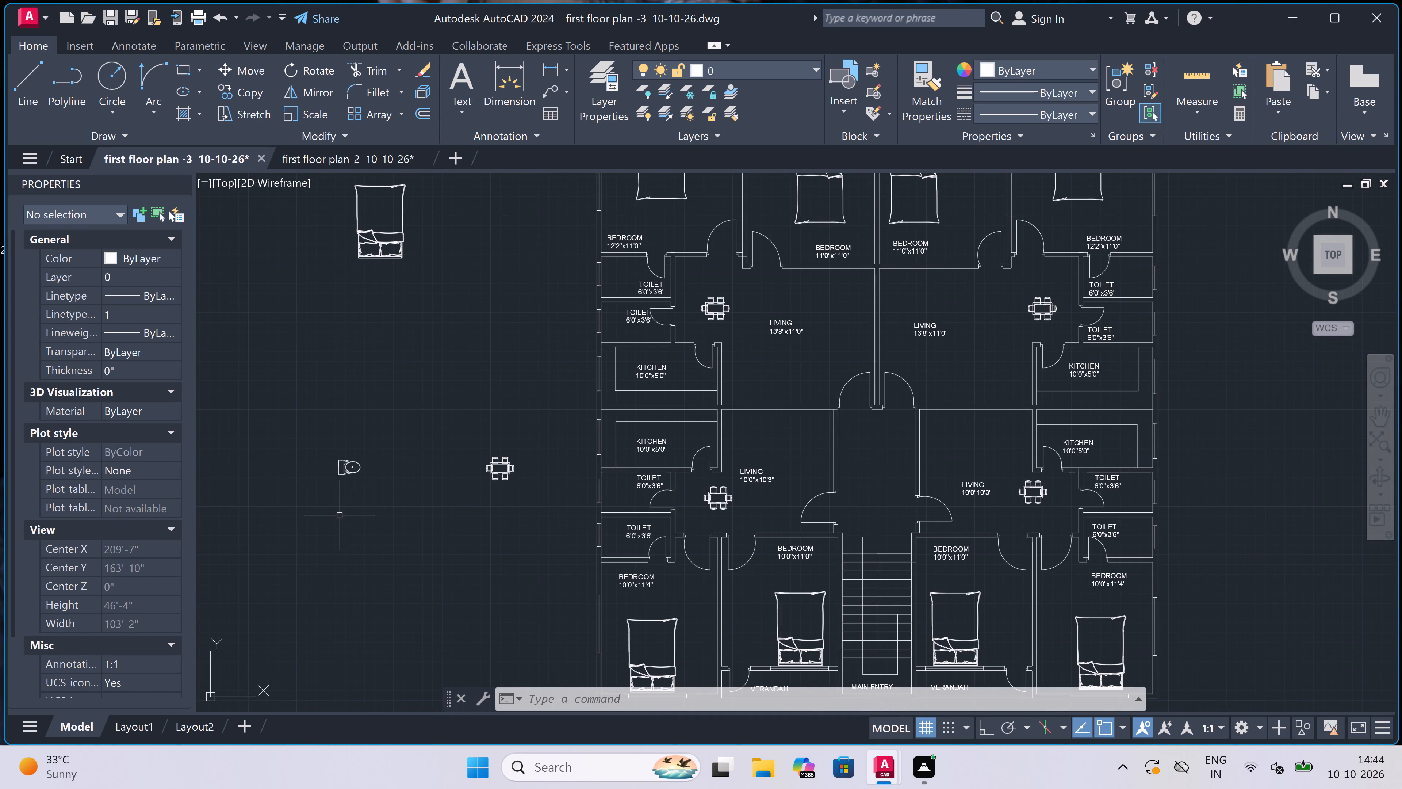
Copy the loose WC block from its tank's back edge to the outer wall of the upper-left toilet beside the 12'2"x11'0" bedroom.
{"action": "scroll", "coordinate": [319, 485], "scroll_direction": "up", "scroll_amount": 2}
{"action": "left_click", "coordinate": [472, 397]}
{"action": "double_click", "coordinate": [301, 522]}
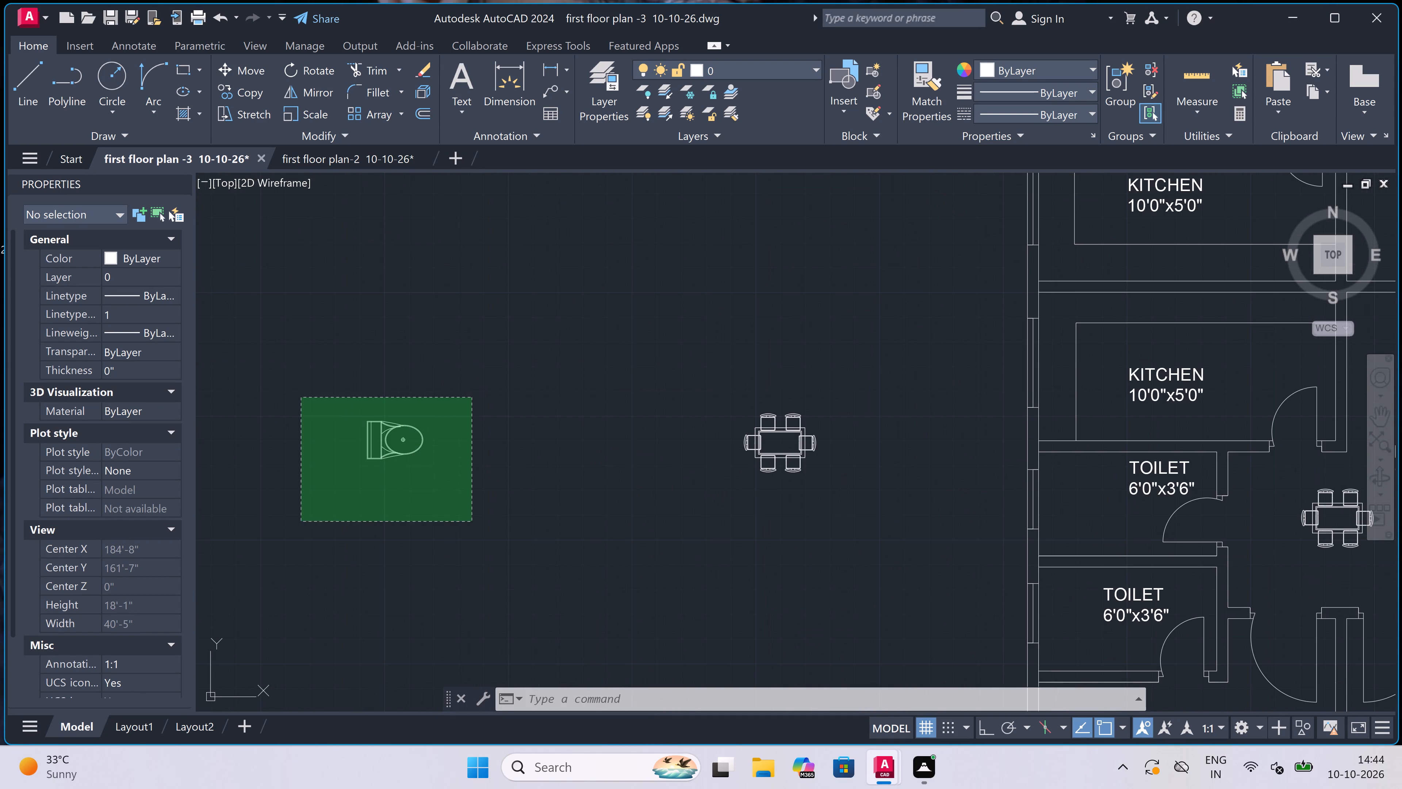
{"action": "left_click", "coordinate": [245, 87]}
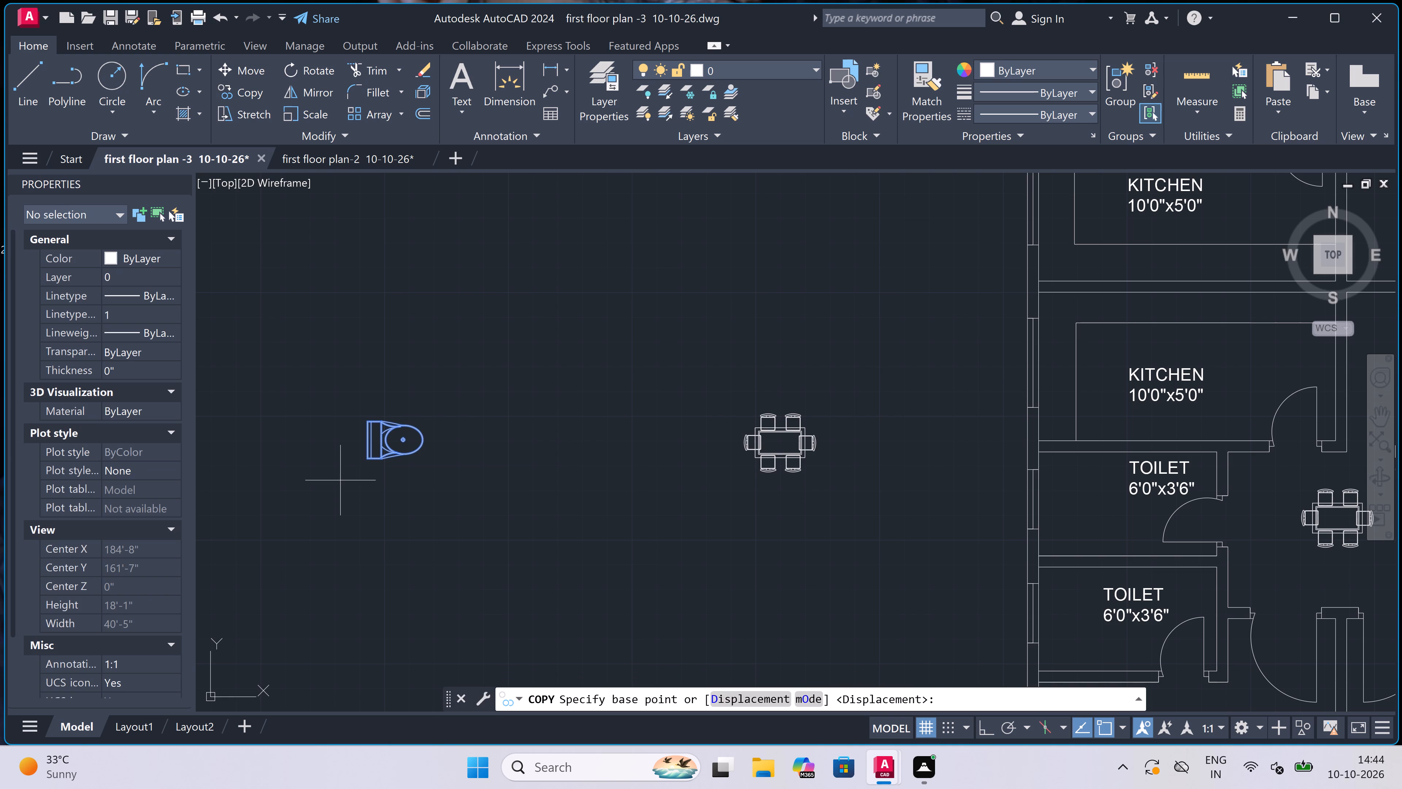
{"action": "scroll", "coordinate": [369, 432], "scroll_direction": "up", "scroll_amount": 4}
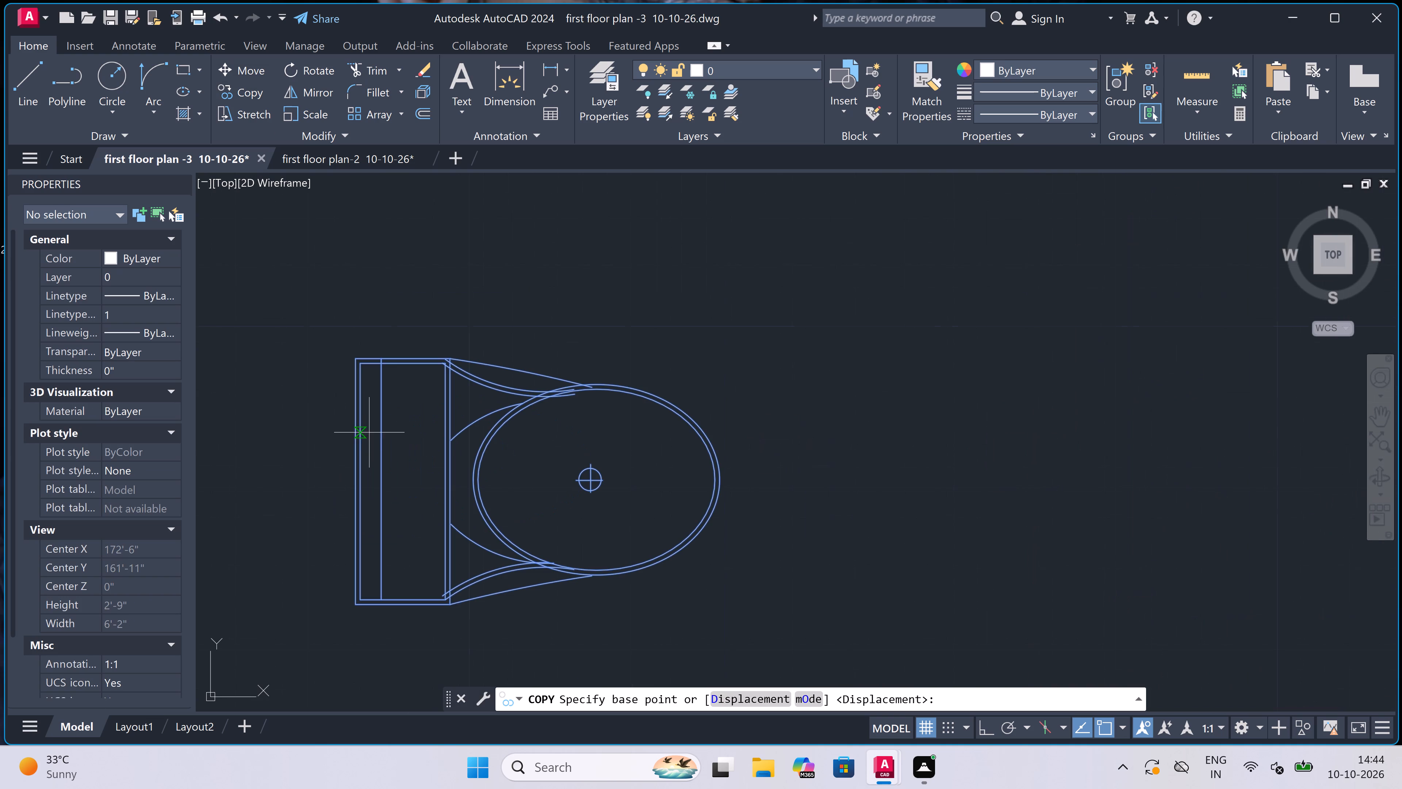
{"action": "left_click", "coordinate": [352, 480]}
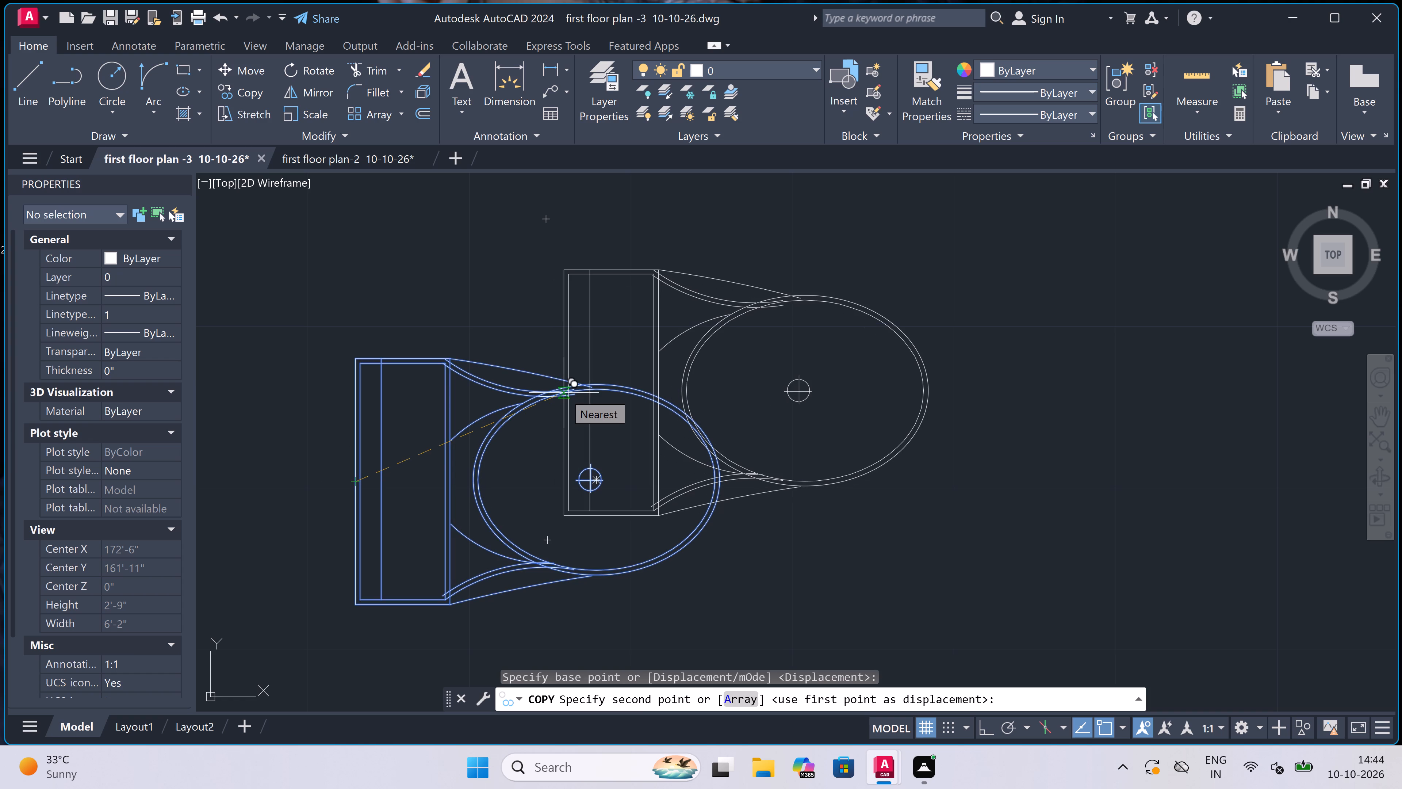
{"action": "scroll", "coordinate": [428, 508], "scroll_direction": "down", "scroll_amount": 7}
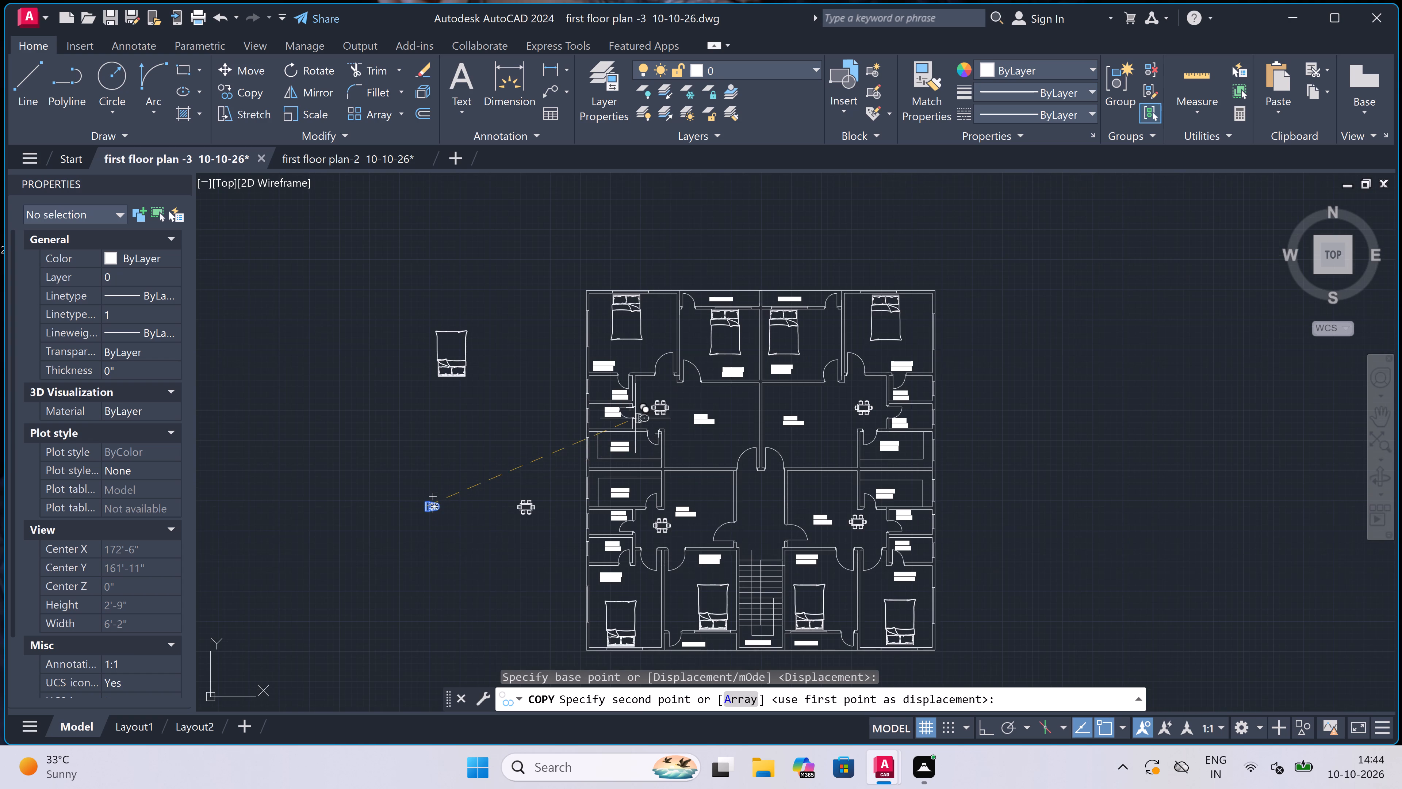
{"action": "scroll", "coordinate": [618, 387], "scroll_direction": "up", "scroll_amount": 4}
{"action": "scroll", "coordinate": [413, 388], "scroll_direction": "up", "scroll_amount": 3}
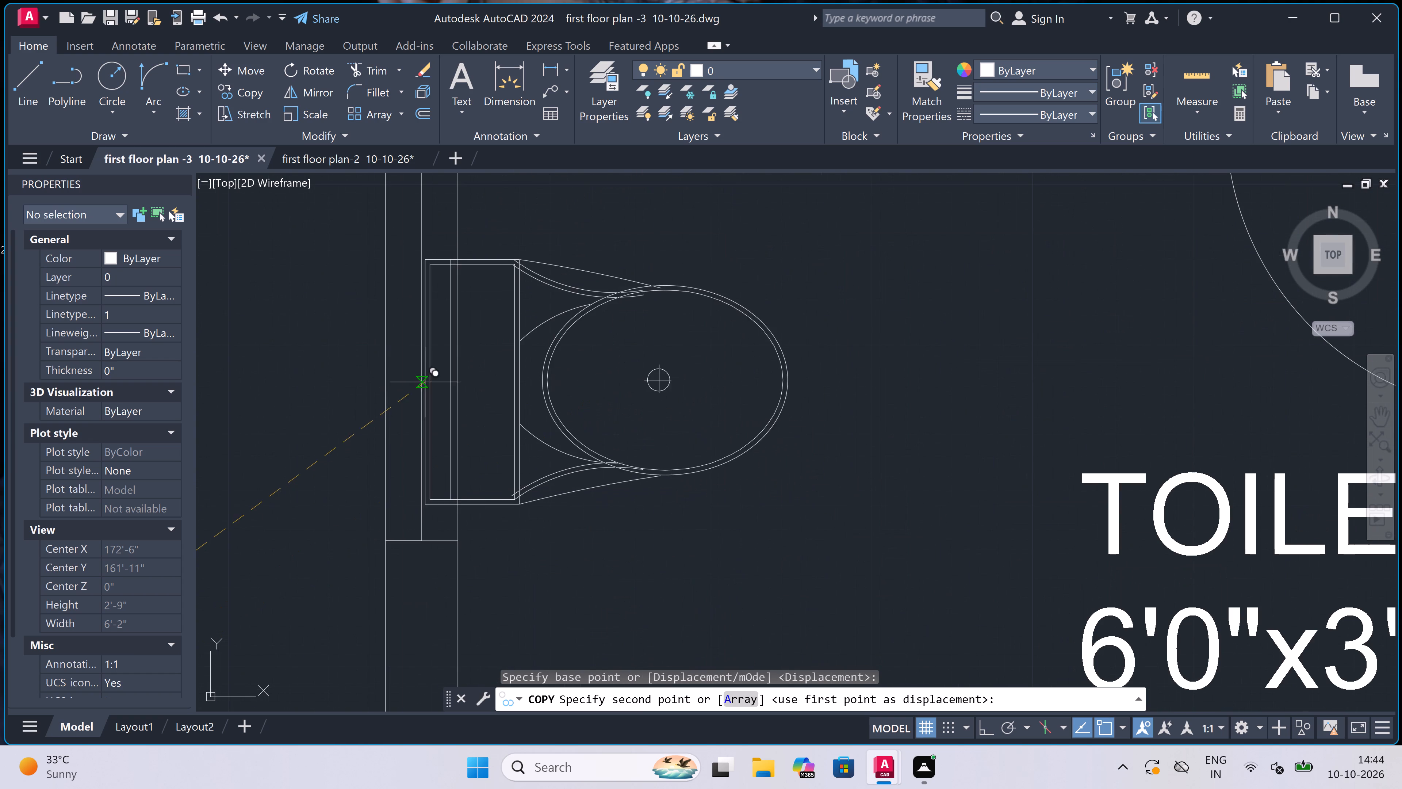
{"action": "left_click", "coordinate": [464, 379]}
Place another WC copy against the outer wall of the toilet directly above the upper-left kitchen.
{"action": "scroll", "coordinate": [464, 379], "scroll_direction": "down", "scroll_amount": 5}
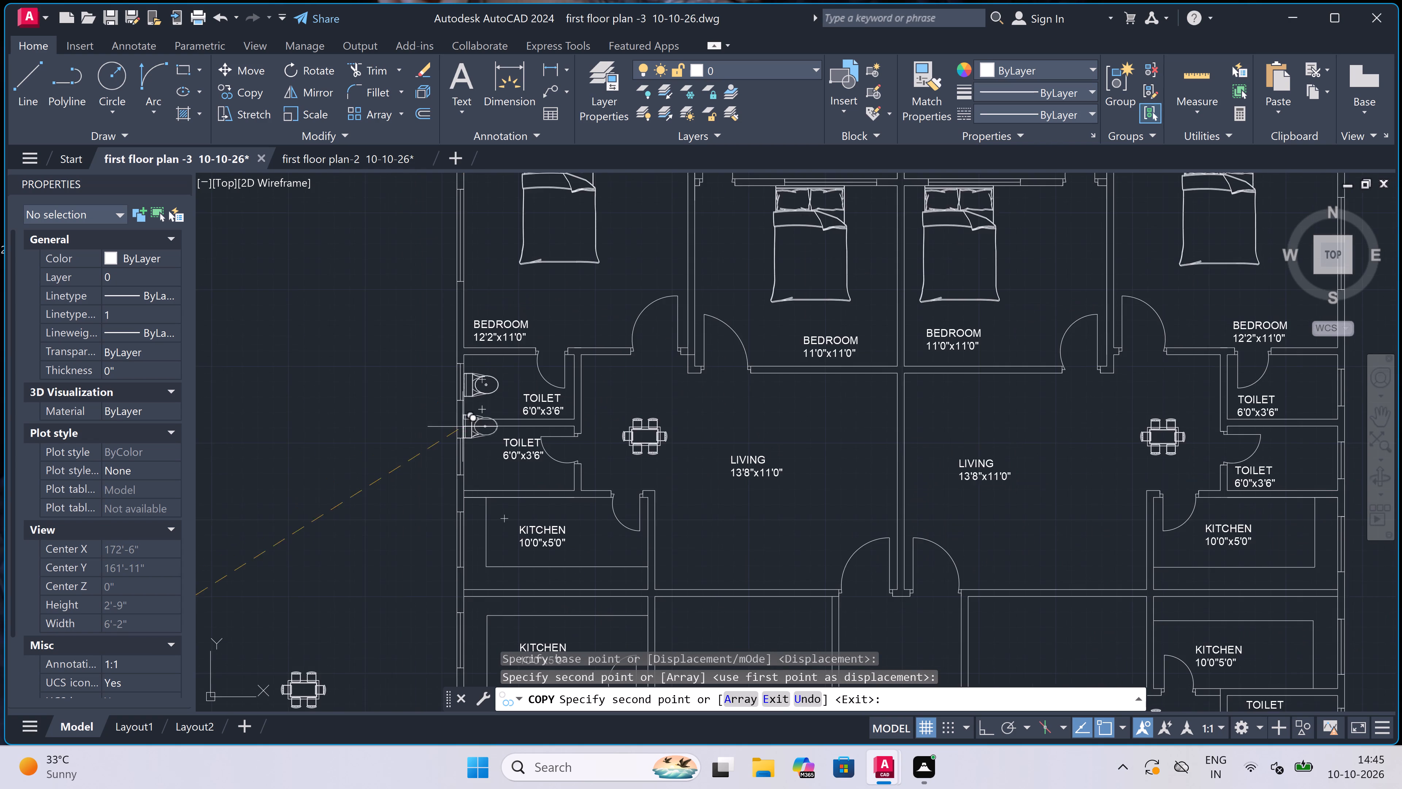
{"action": "scroll", "coordinate": [463, 443], "scroll_direction": "up", "scroll_amount": 3}
{"action": "scroll", "coordinate": [456, 510], "scroll_direction": "up", "scroll_amount": 3}
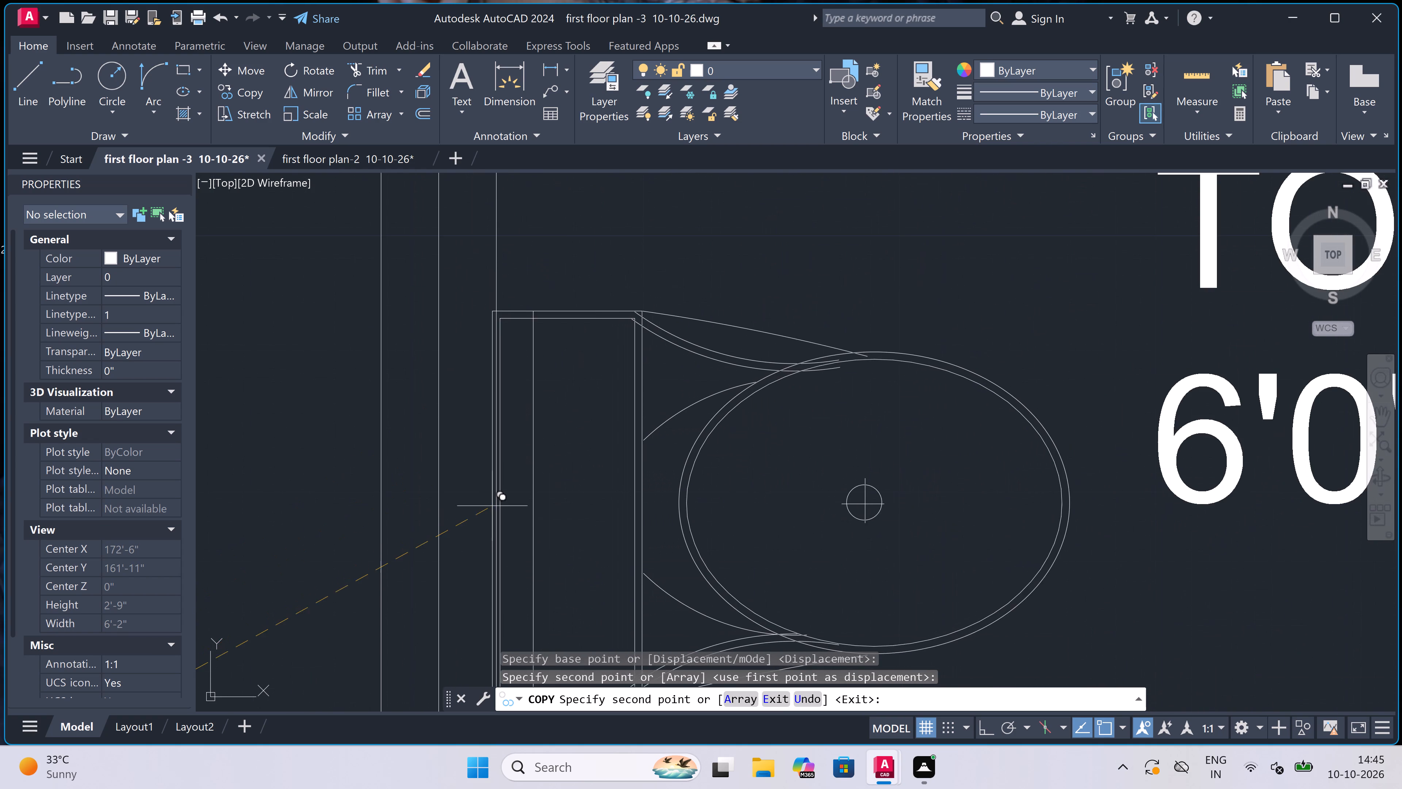
{"action": "left_click", "coordinate": [511, 507]}
Place another WC copy near the outer wall of the toilet directly below the lower-left kitchen.
{"action": "scroll", "coordinate": [449, 469], "scroll_direction": "down", "scroll_amount": 11}
{"action": "scroll", "coordinate": [444, 505], "scroll_direction": "up", "scroll_amount": 5}
{"action": "scroll", "coordinate": [493, 560], "scroll_direction": "up", "scroll_amount": 3}
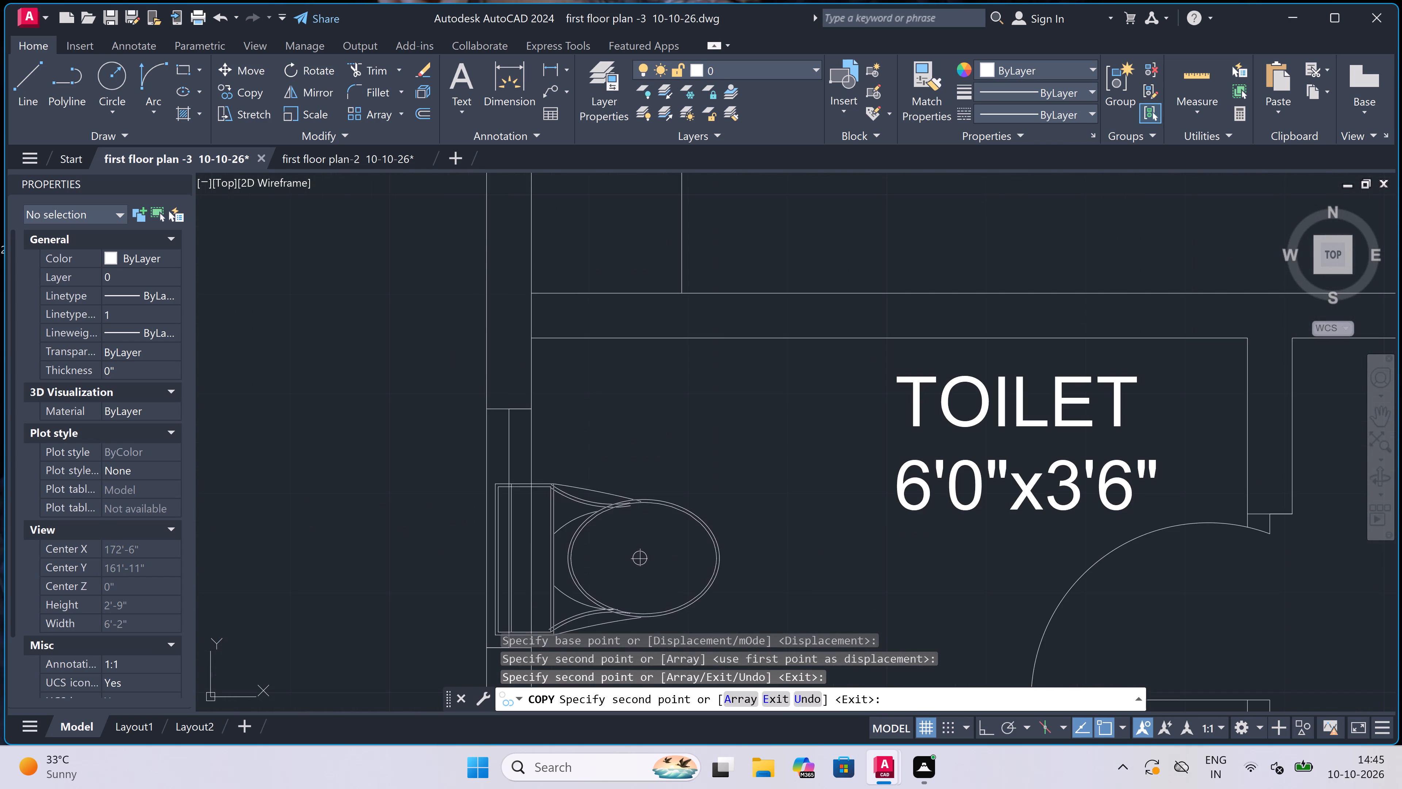
{"action": "left_click", "coordinate": [544, 541]}
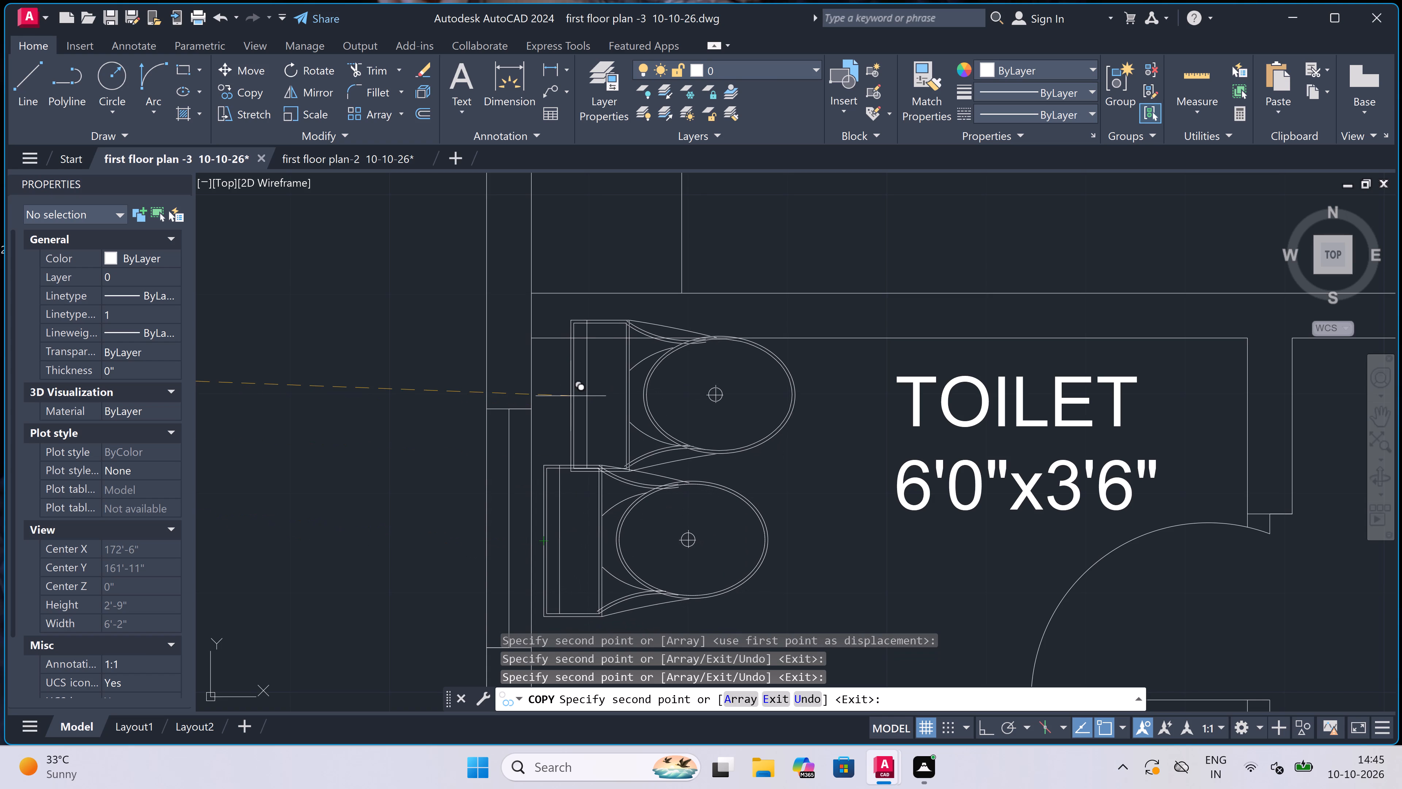
Place a WC copy against the outer wall of the lower-left toilet beside the 10'0"x11'4" bedroom and end the Copy command.
{"action": "scroll", "coordinate": [570, 377], "scroll_direction": "down", "scroll_amount": 5}
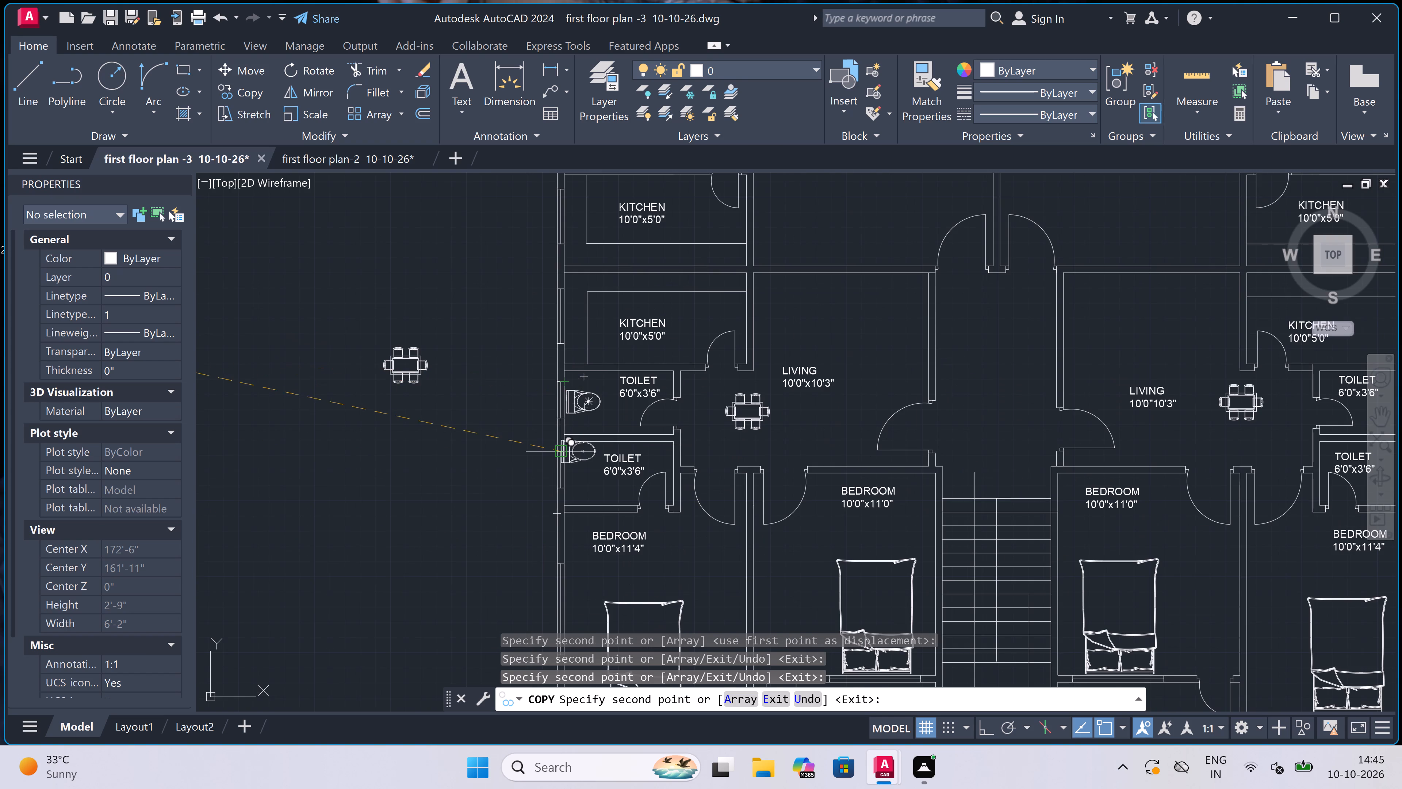
{"action": "scroll", "coordinate": [560, 456], "scroll_direction": "up", "scroll_amount": 2}
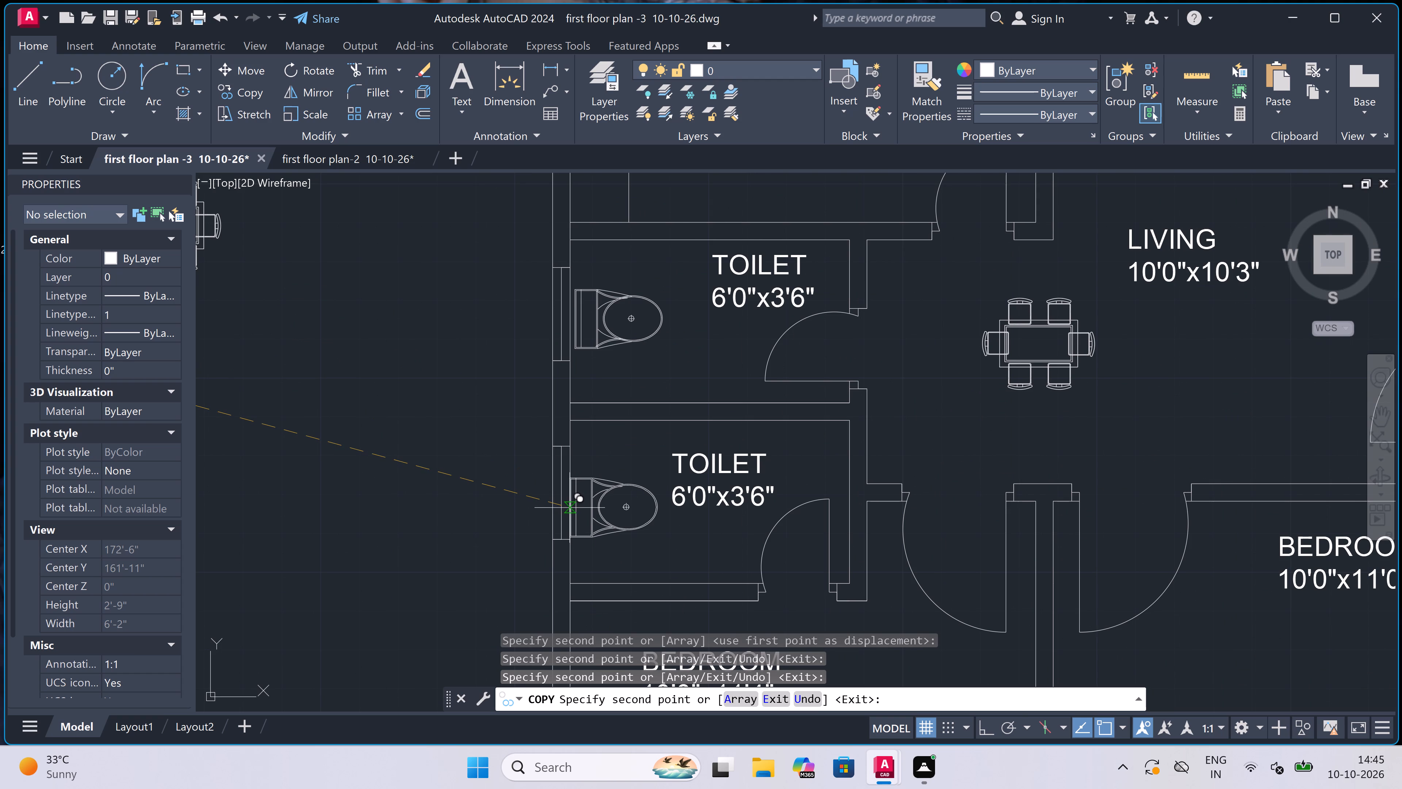
{"action": "scroll", "coordinate": [585, 496], "scroll_direction": "up", "scroll_amount": 2}
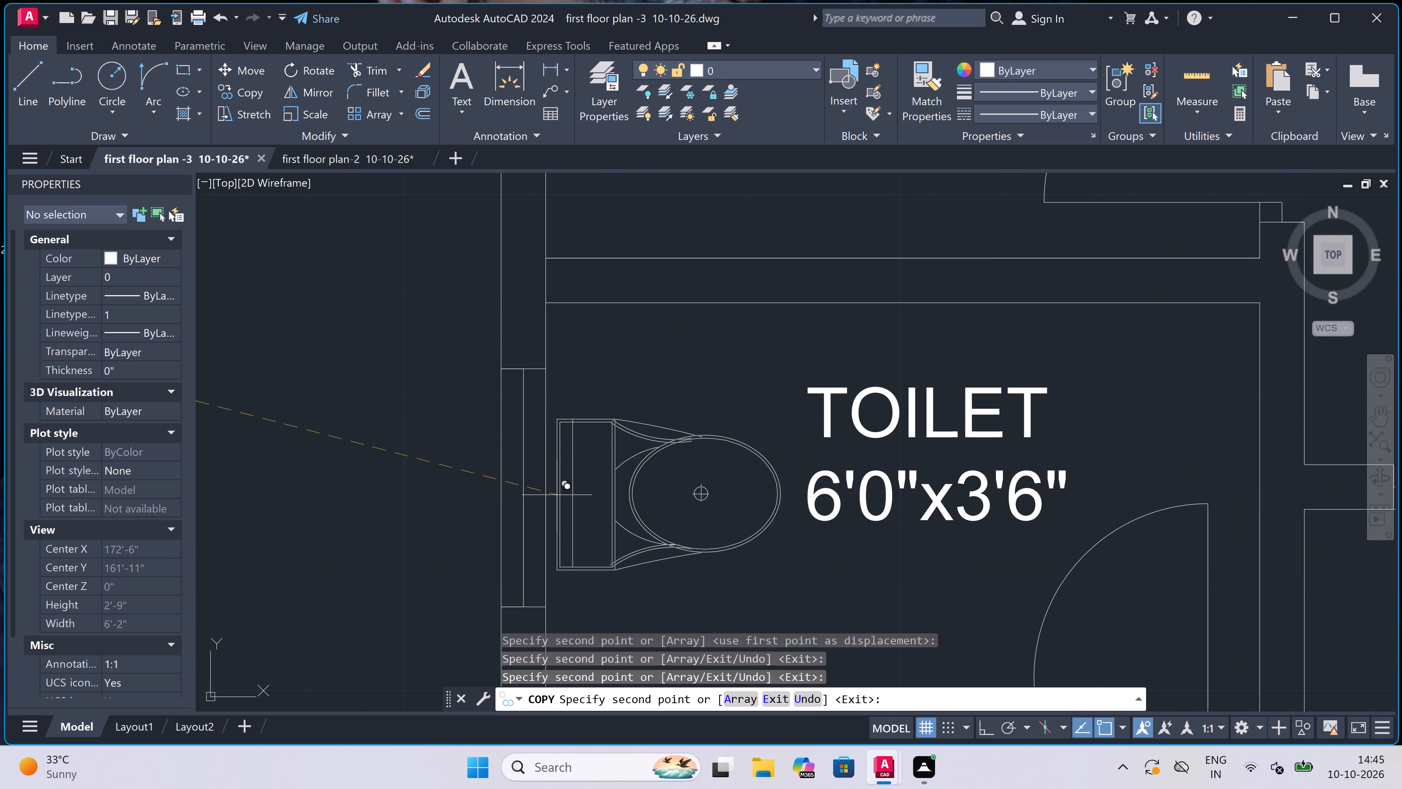
{"action": "left_click", "coordinate": [552, 495]}
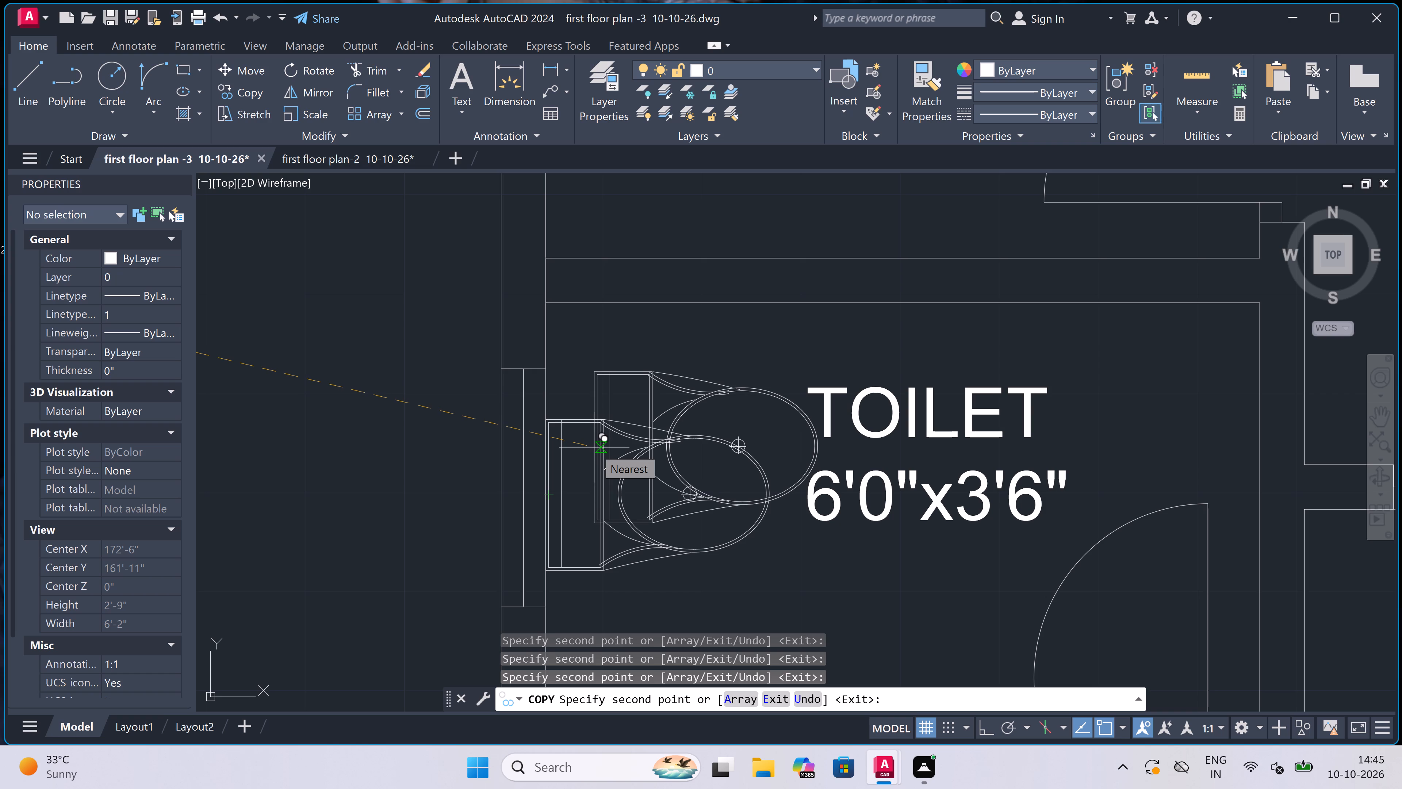
{"action": "scroll", "coordinate": [594, 447], "scroll_direction": "down", "scroll_amount": 2}
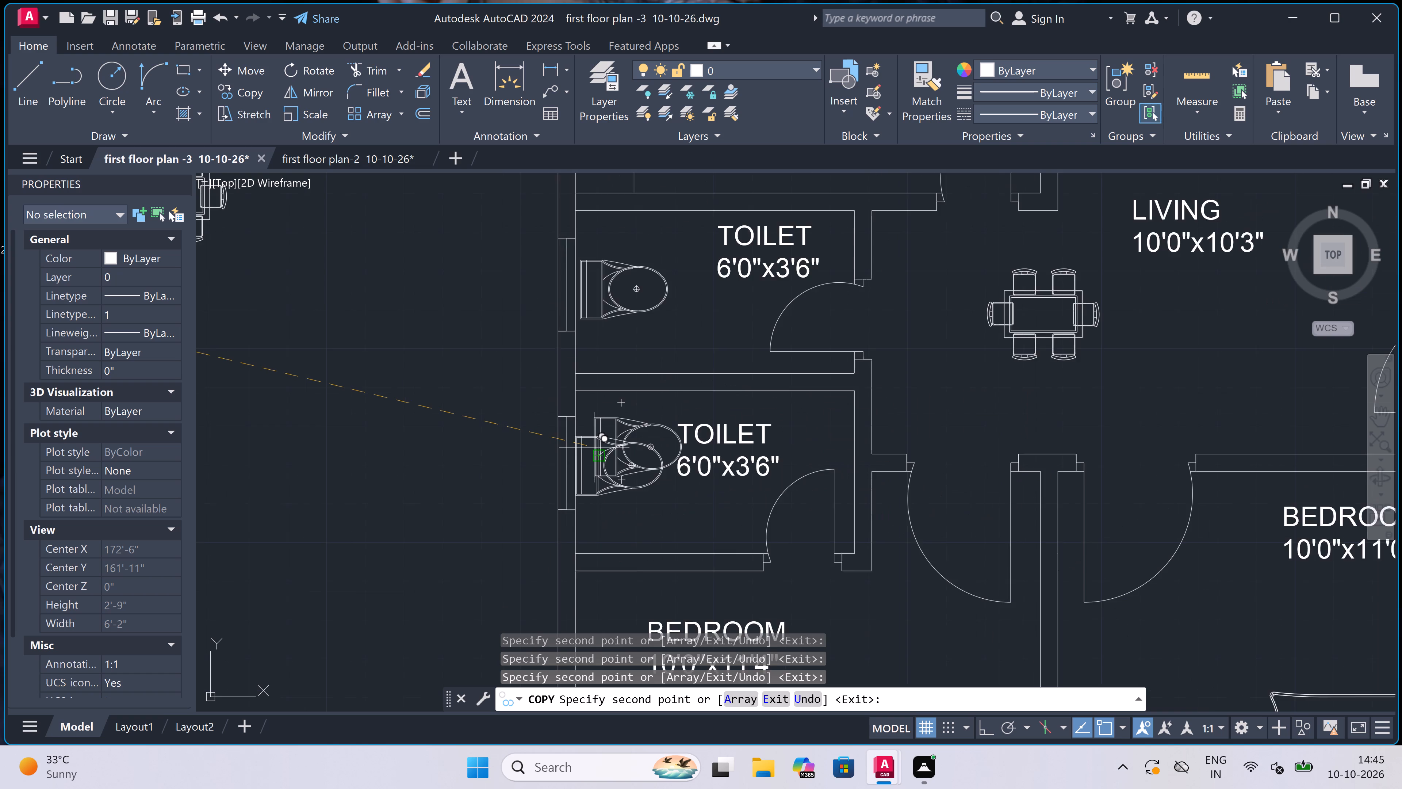
{"action": "scroll", "coordinate": [594, 447], "scroll_direction": "down", "scroll_amount": 3}
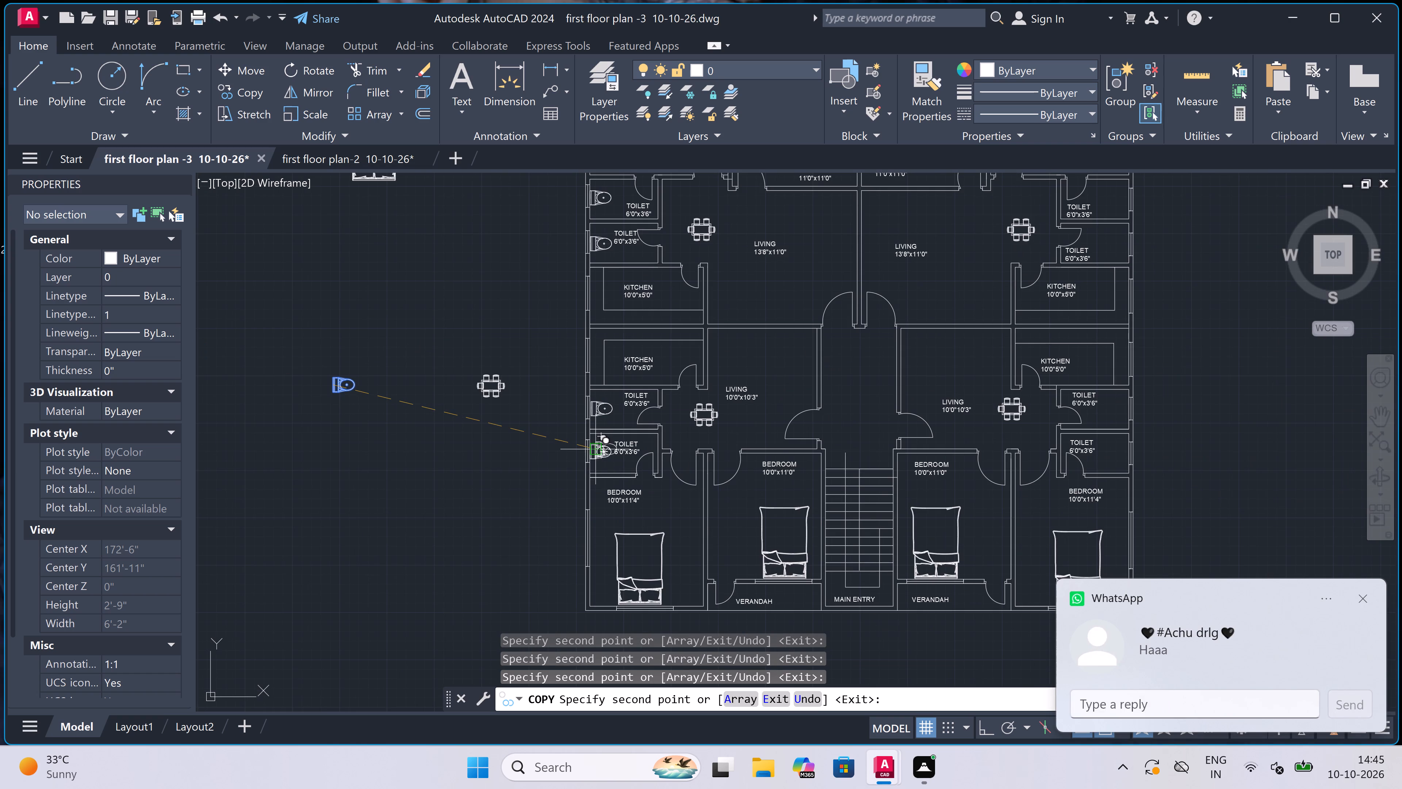
{"action": "scroll", "coordinate": [594, 448], "scroll_direction": "down", "scroll_amount": 1}
{"action": "key", "text": "Escape"}
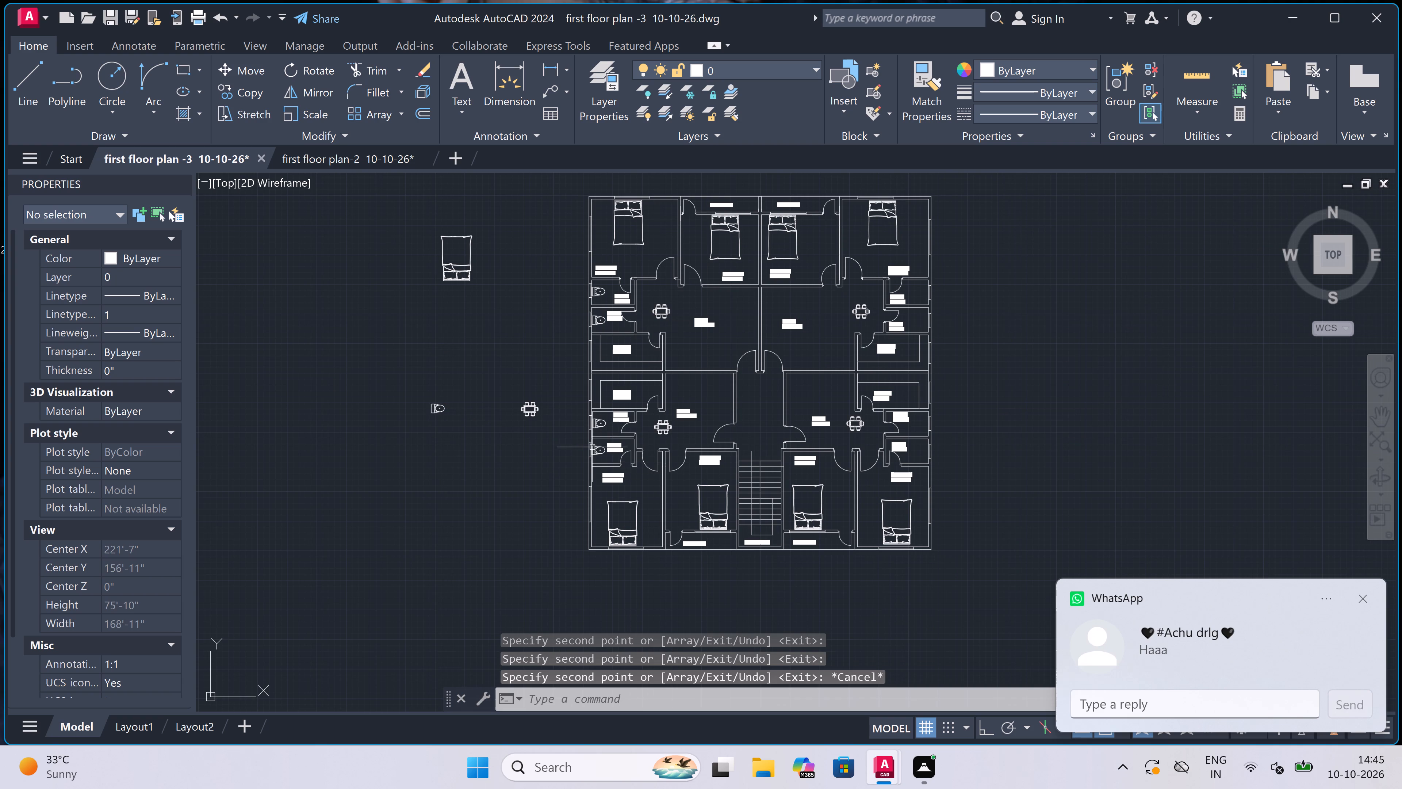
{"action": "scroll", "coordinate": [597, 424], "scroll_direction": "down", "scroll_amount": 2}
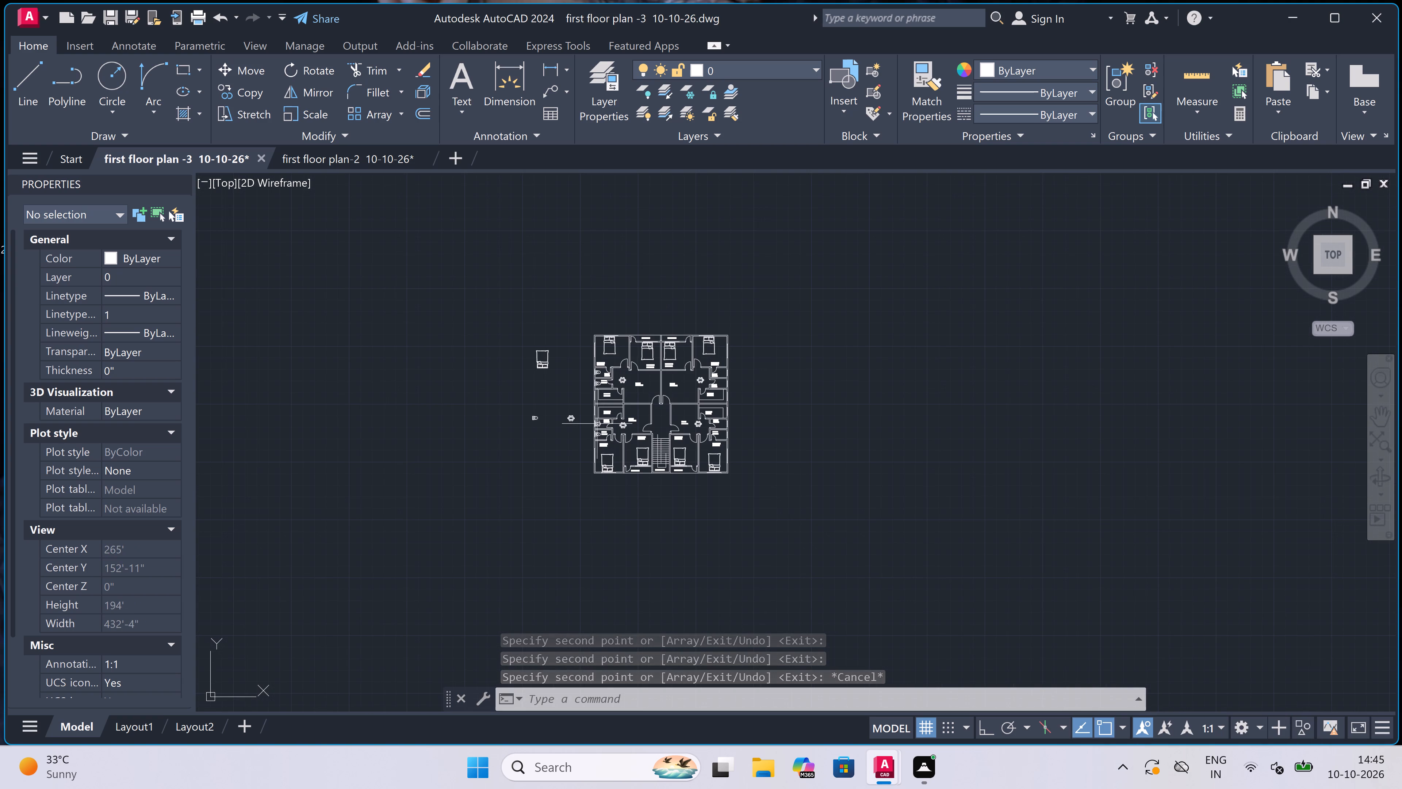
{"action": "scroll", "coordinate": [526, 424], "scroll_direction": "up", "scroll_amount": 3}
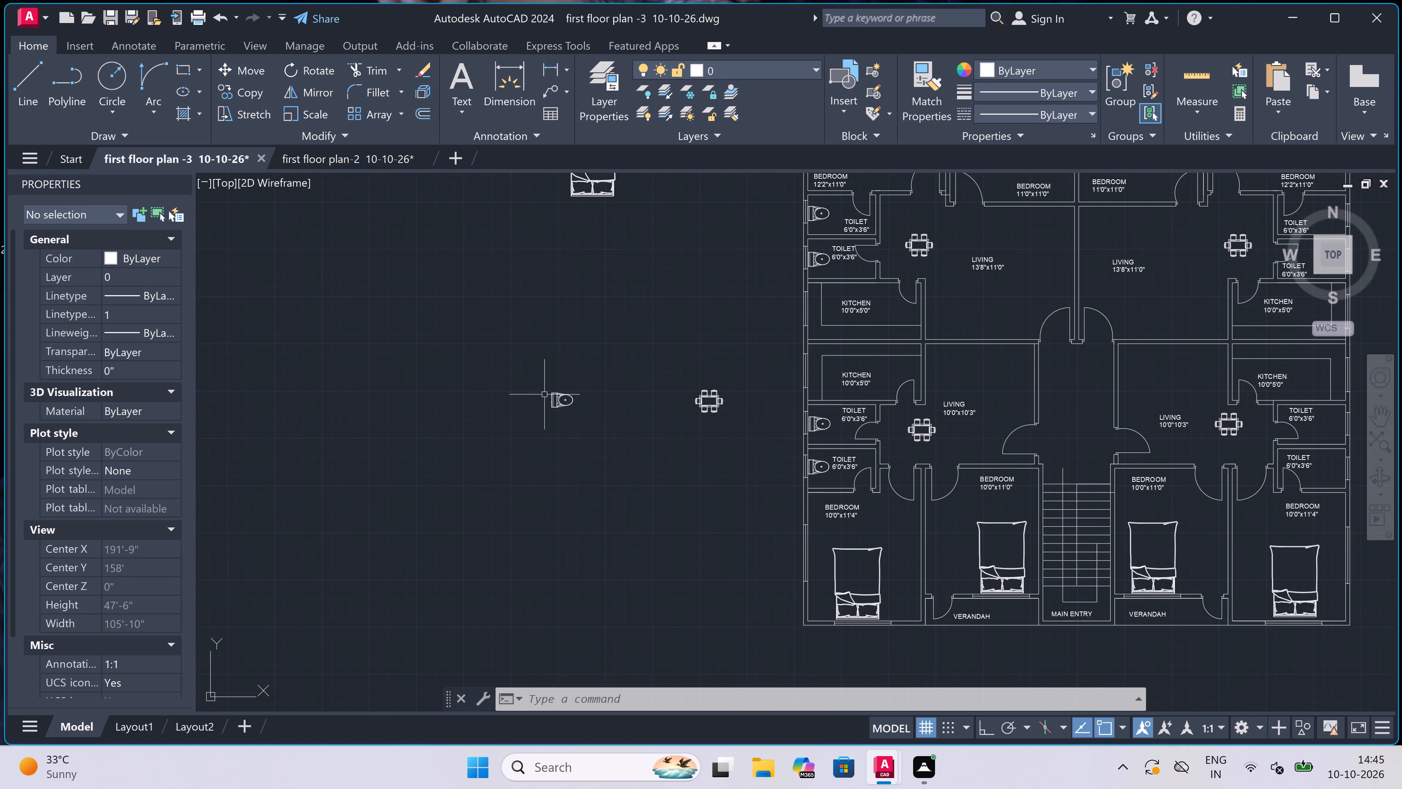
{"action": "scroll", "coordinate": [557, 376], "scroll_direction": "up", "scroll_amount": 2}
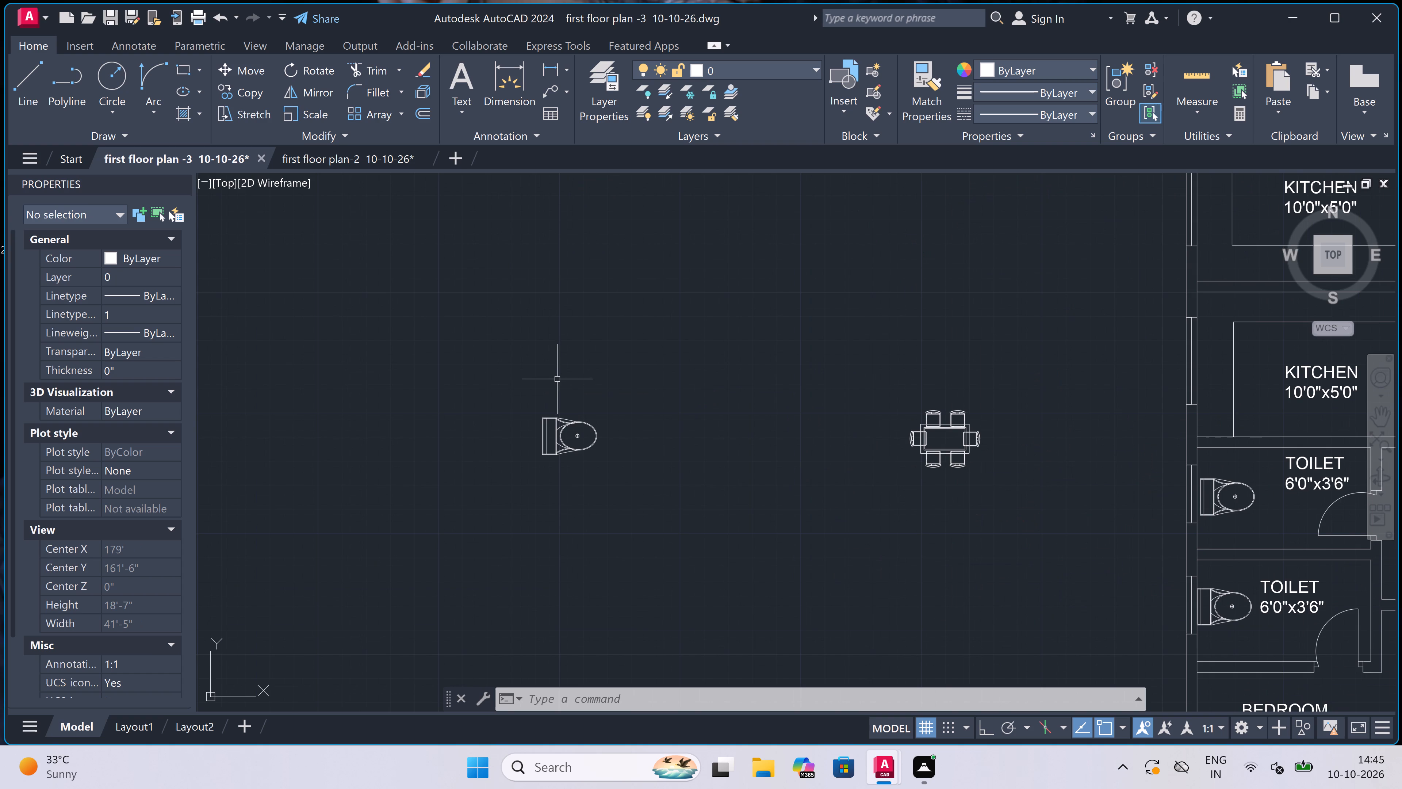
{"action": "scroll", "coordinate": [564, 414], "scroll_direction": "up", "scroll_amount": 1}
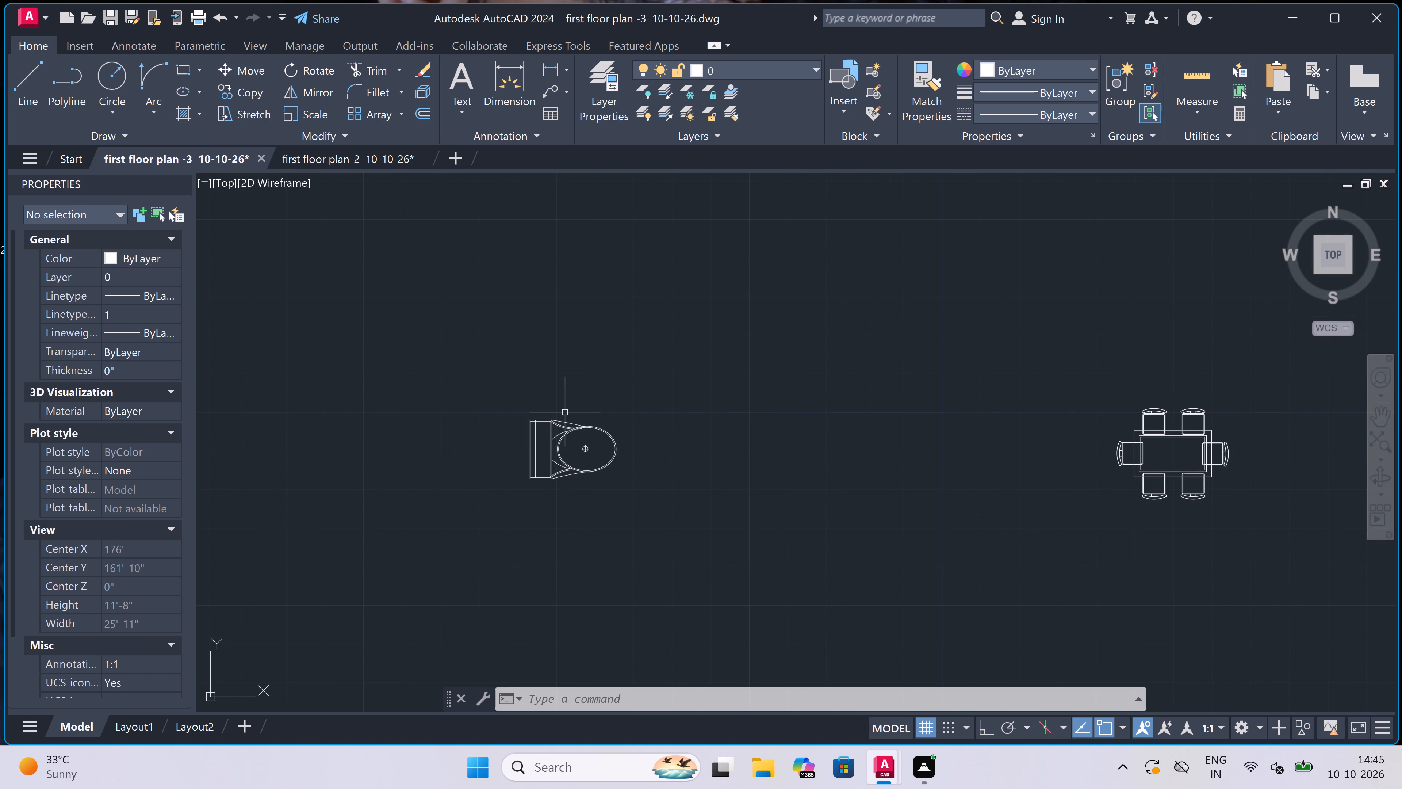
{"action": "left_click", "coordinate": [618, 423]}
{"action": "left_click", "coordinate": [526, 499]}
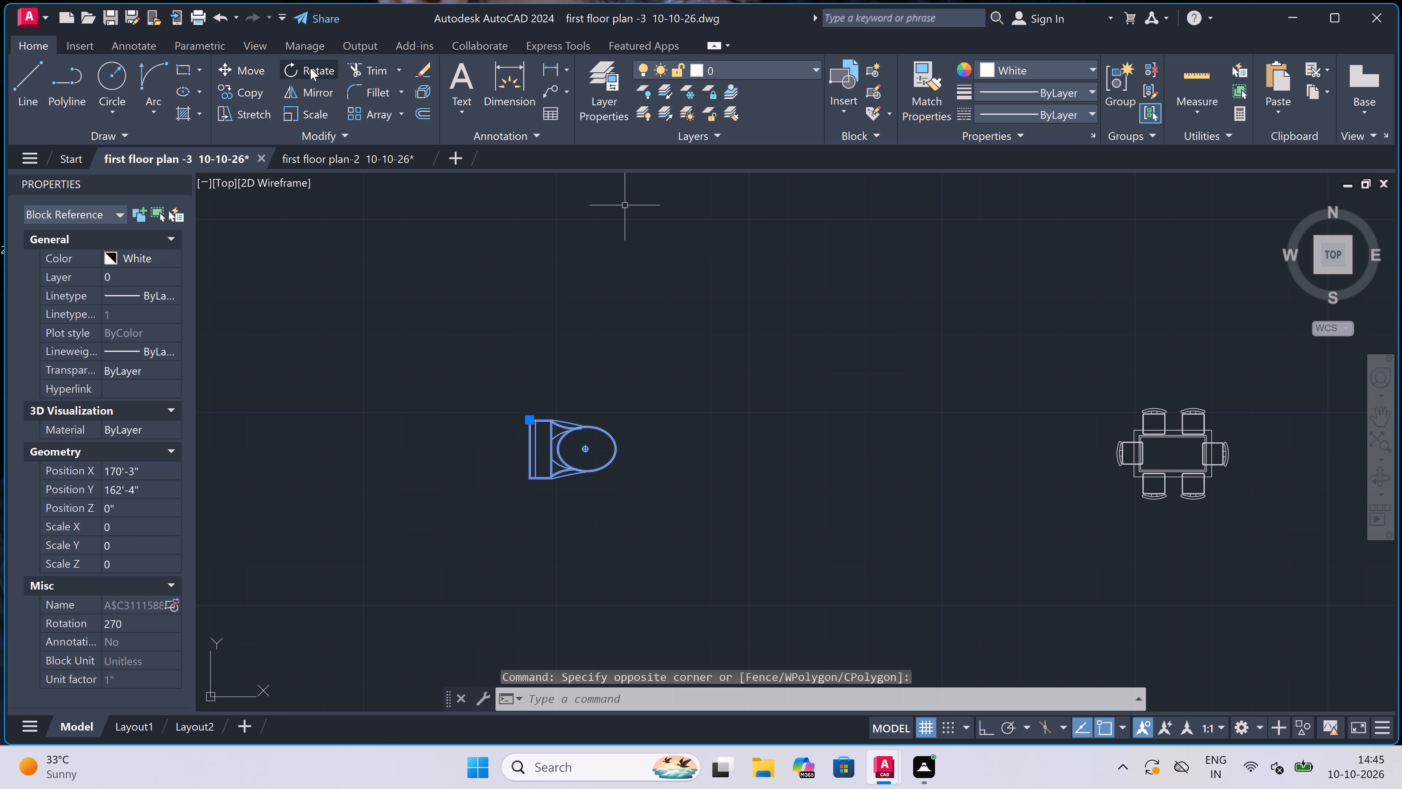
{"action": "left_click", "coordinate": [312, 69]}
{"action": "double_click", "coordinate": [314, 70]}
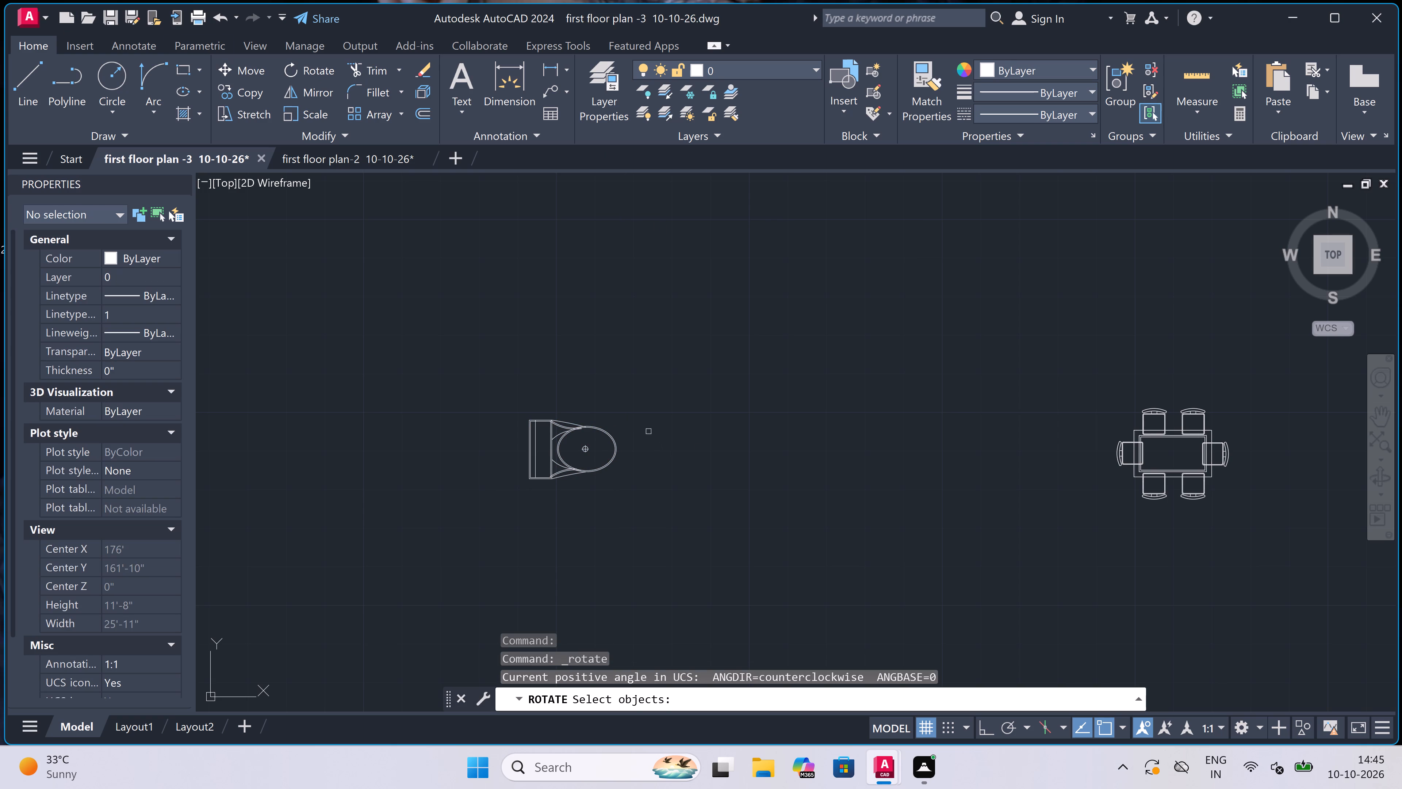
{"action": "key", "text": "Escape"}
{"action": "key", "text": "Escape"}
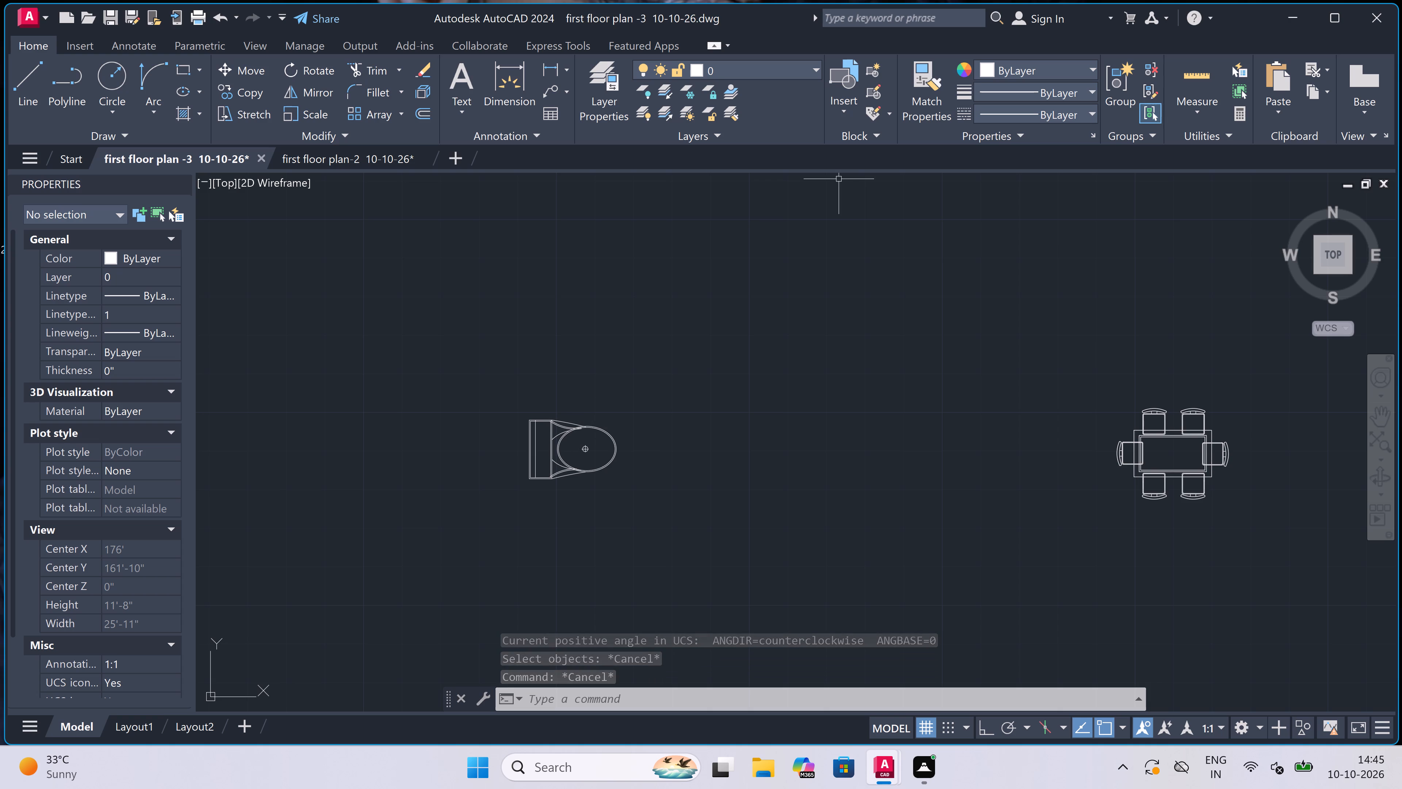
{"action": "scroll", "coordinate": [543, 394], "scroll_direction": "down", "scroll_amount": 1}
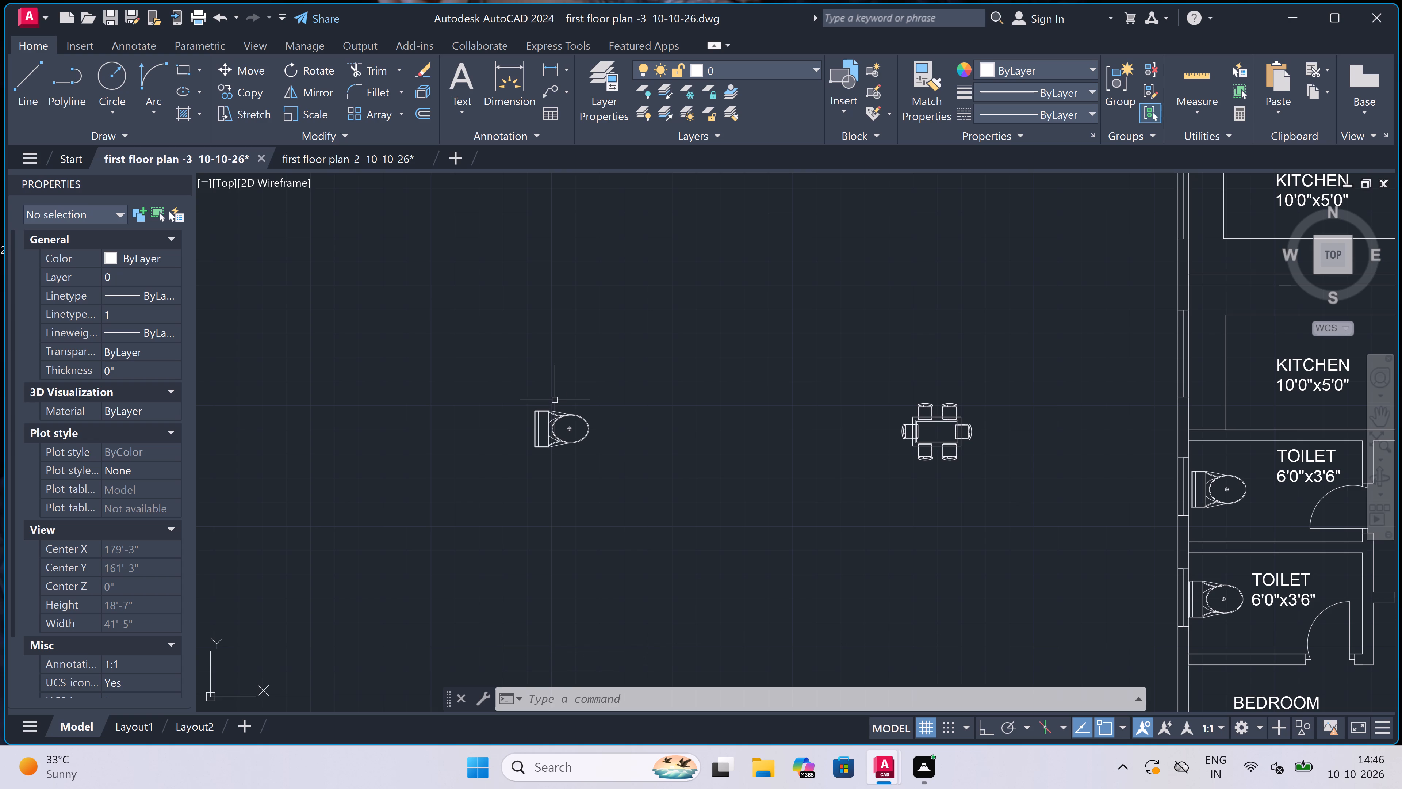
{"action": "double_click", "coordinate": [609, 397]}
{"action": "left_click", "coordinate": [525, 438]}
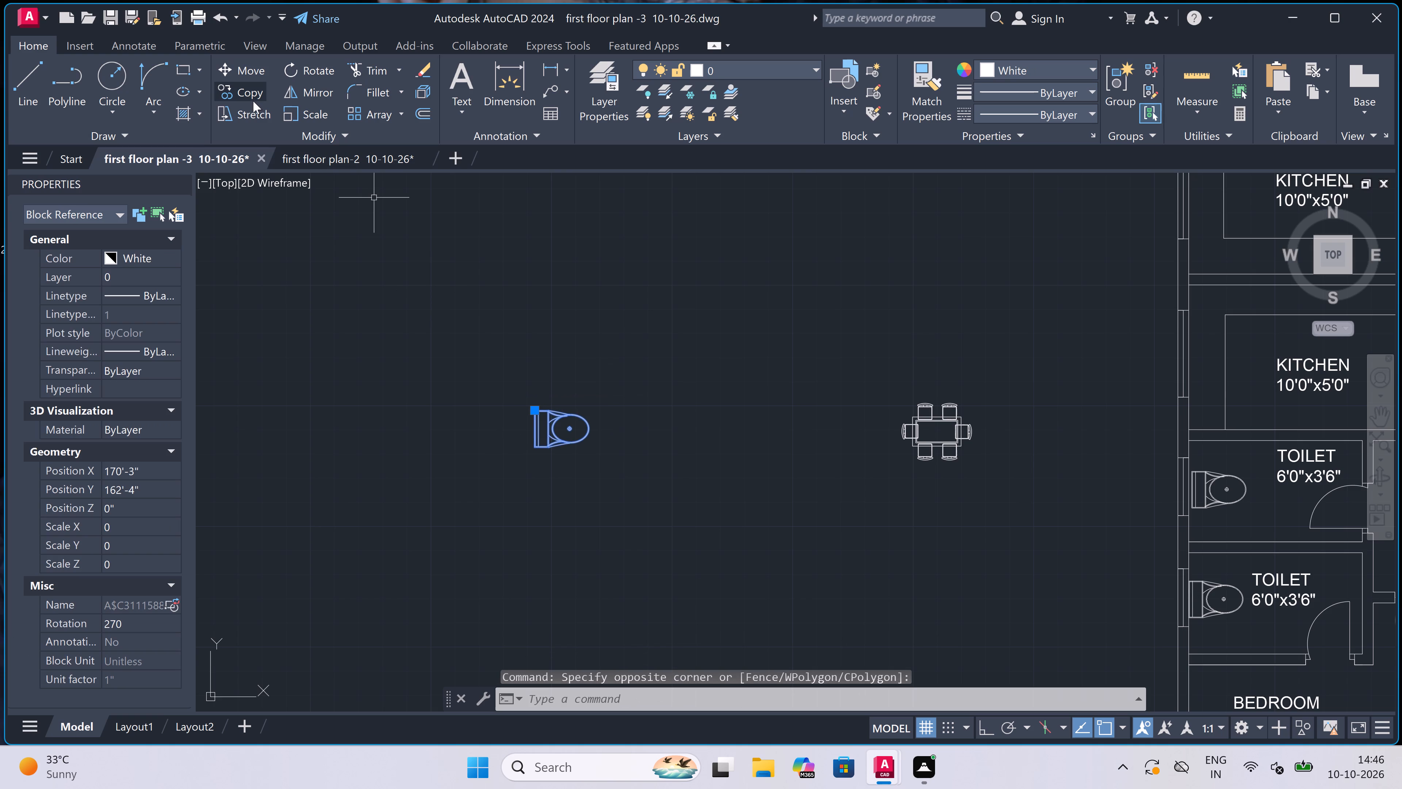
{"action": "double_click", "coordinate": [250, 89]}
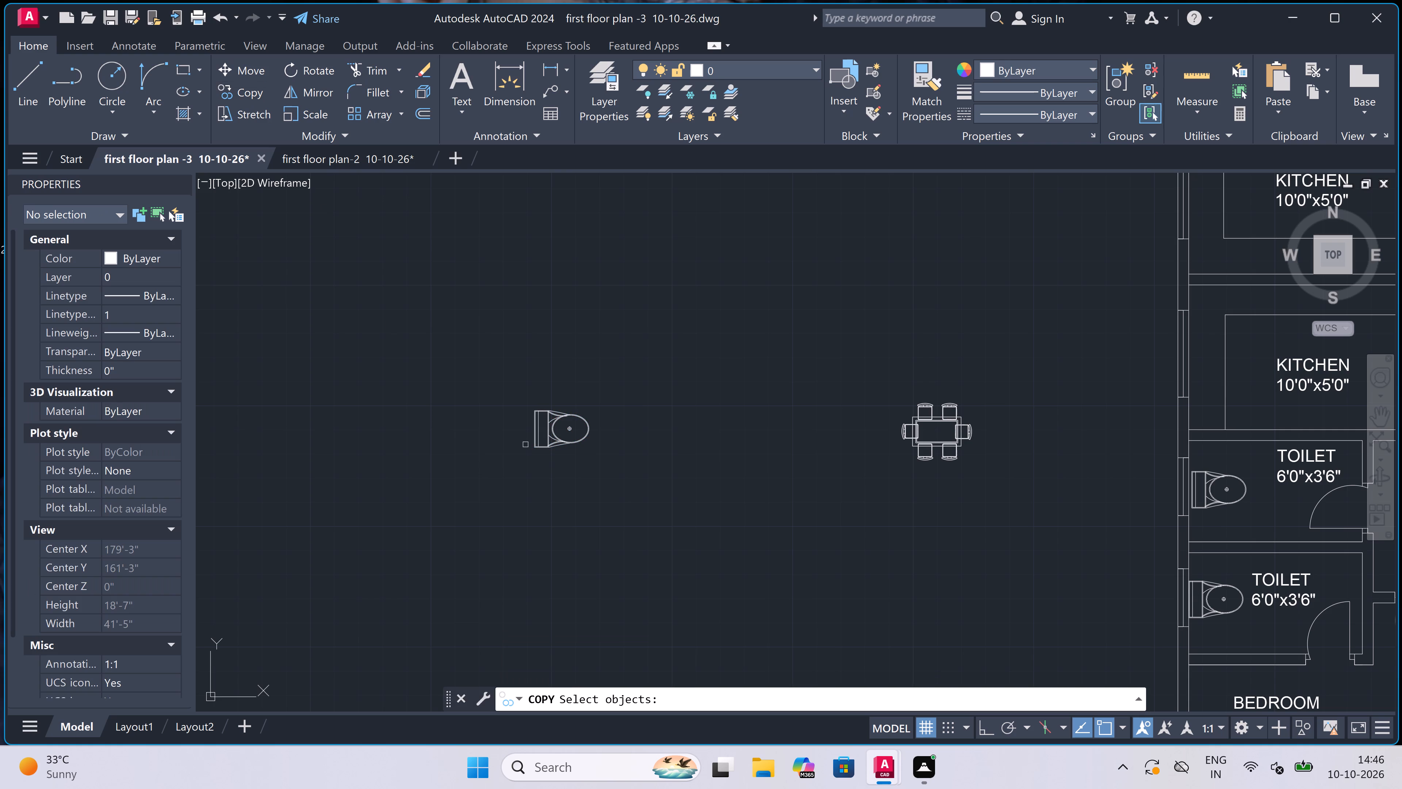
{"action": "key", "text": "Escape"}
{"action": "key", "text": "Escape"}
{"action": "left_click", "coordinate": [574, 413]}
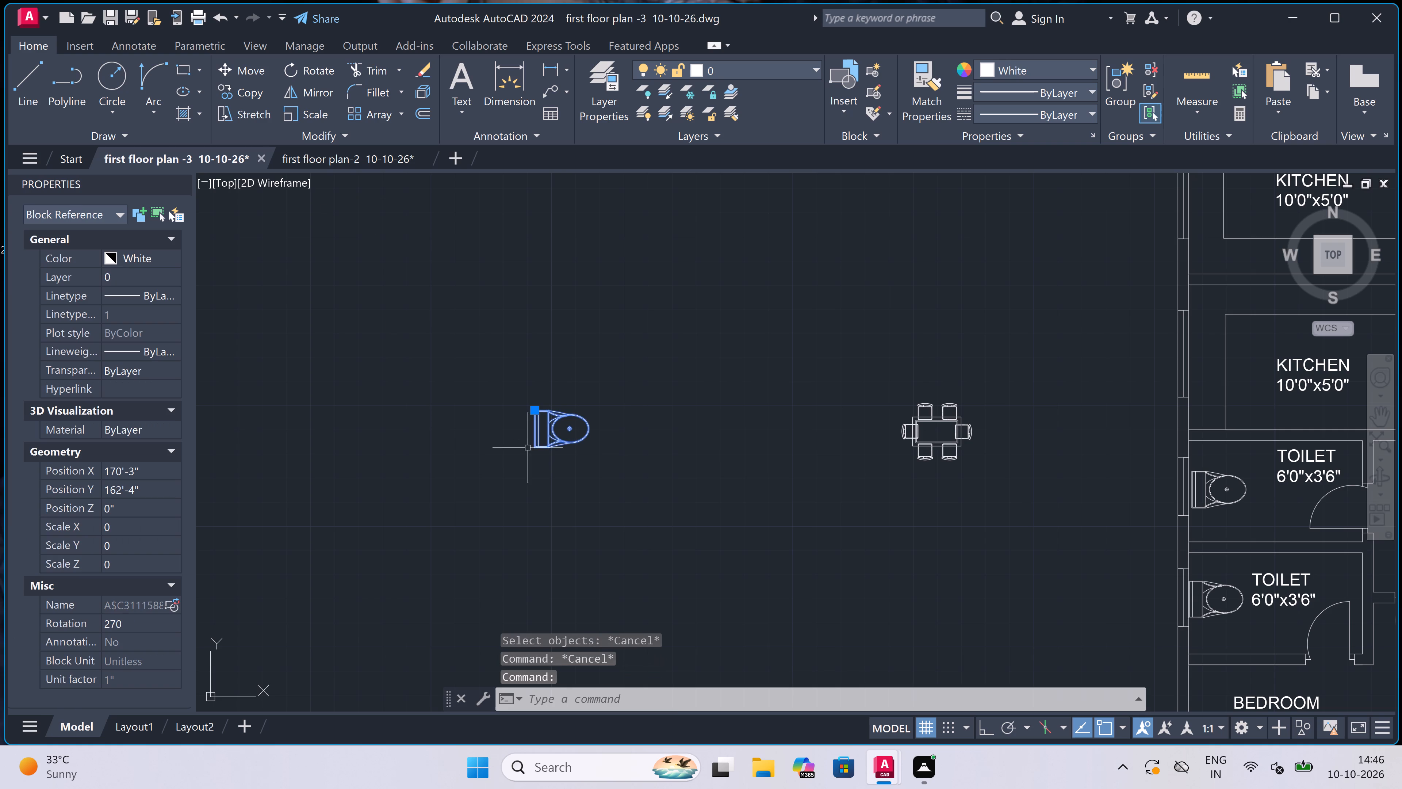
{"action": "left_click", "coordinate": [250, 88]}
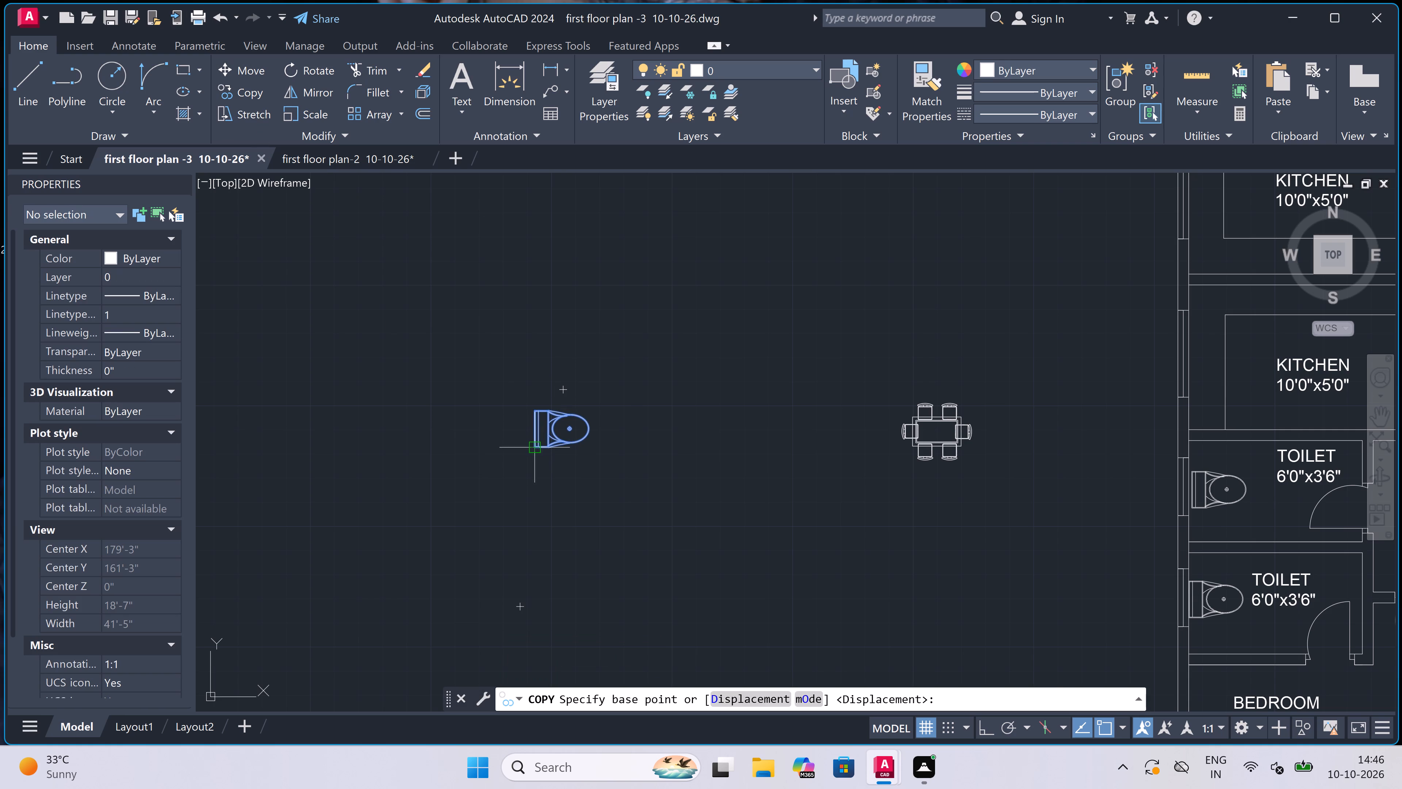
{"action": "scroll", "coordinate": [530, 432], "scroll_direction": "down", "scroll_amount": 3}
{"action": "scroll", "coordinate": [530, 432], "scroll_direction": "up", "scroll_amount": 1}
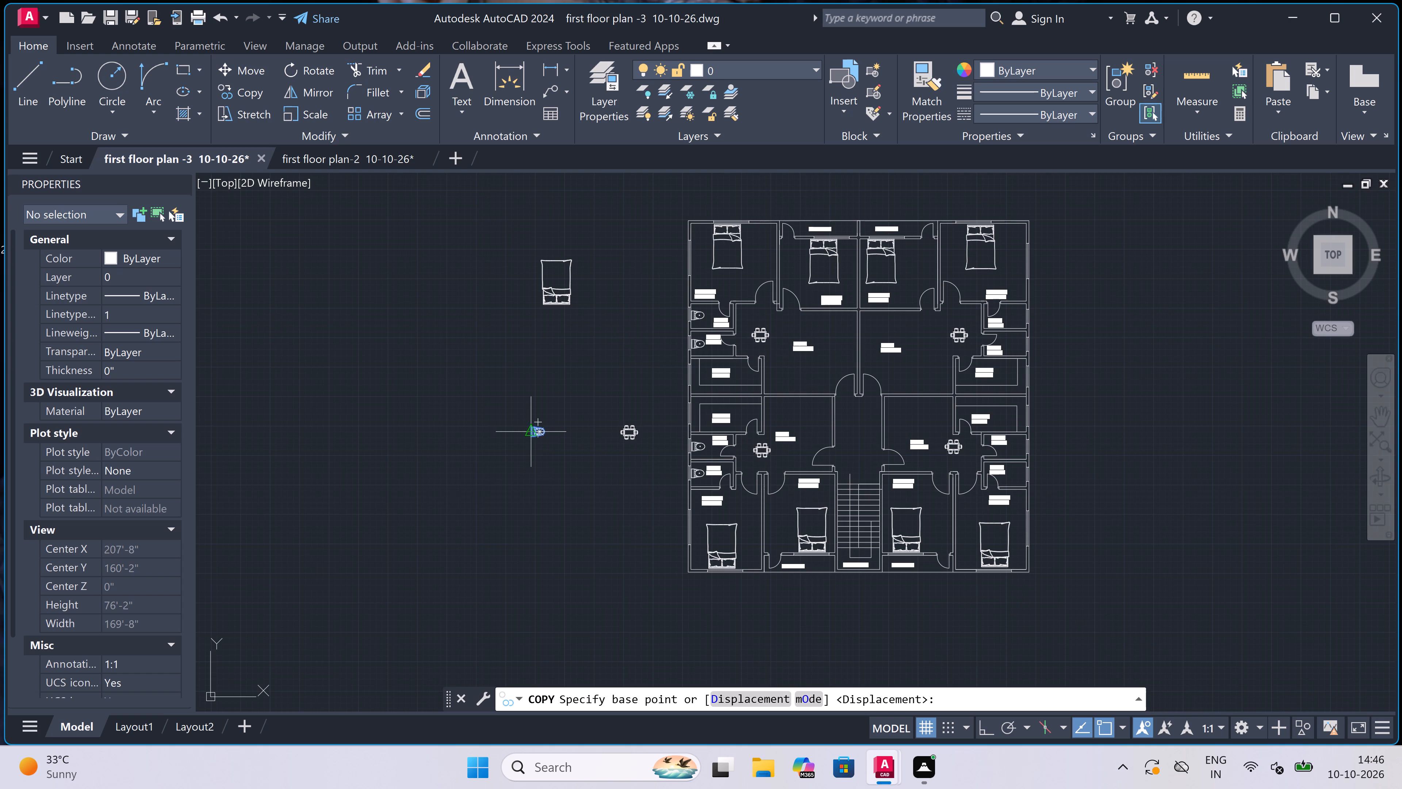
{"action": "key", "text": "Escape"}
Rotate the loose WC block 180° about the centre of its bowl, using Ortho mode.
{"action": "scroll", "coordinate": [531, 429], "scroll_direction": "up", "scroll_amount": 3}
{"action": "left_click", "coordinate": [601, 408]}
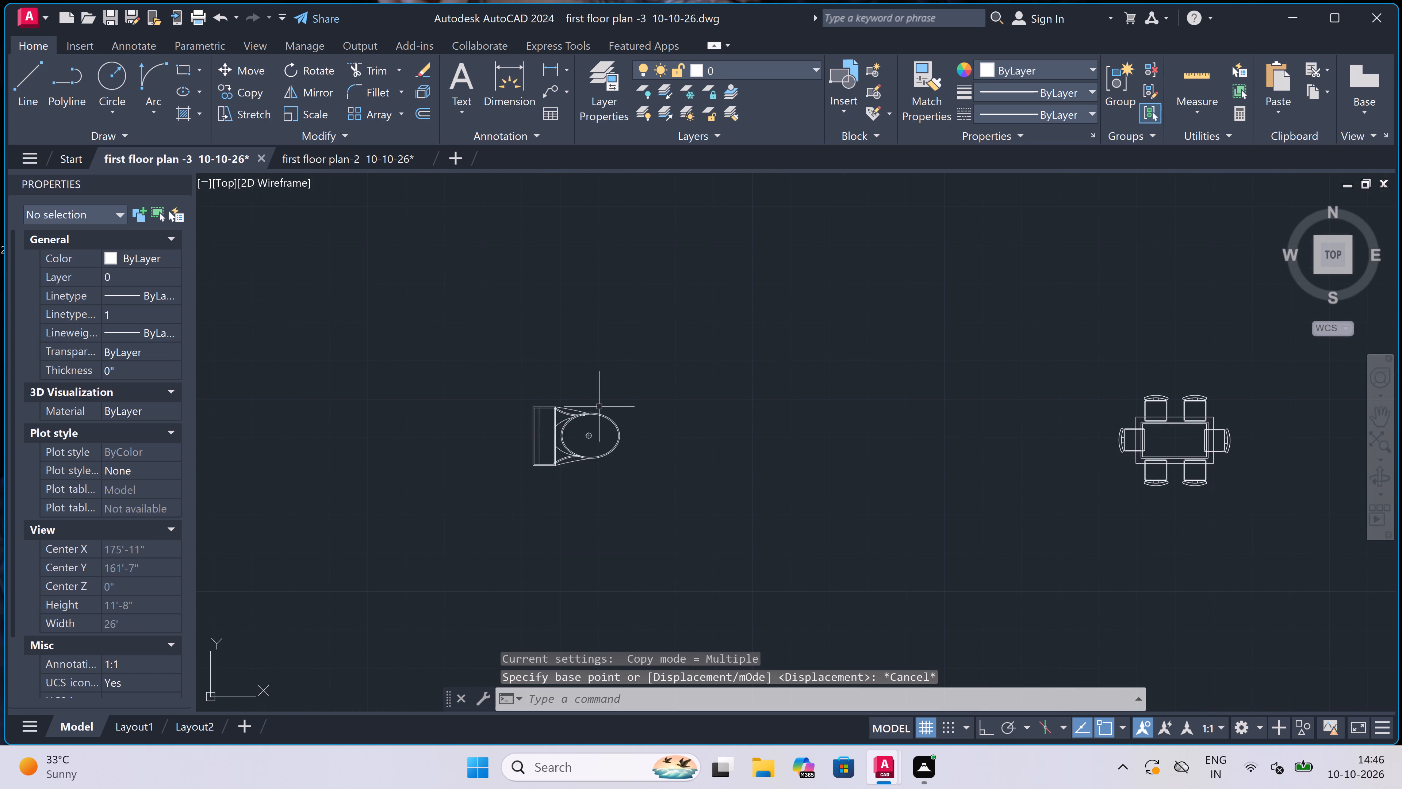
{"action": "left_click", "coordinate": [514, 469]}
{"action": "left_click", "coordinate": [318, 66]}
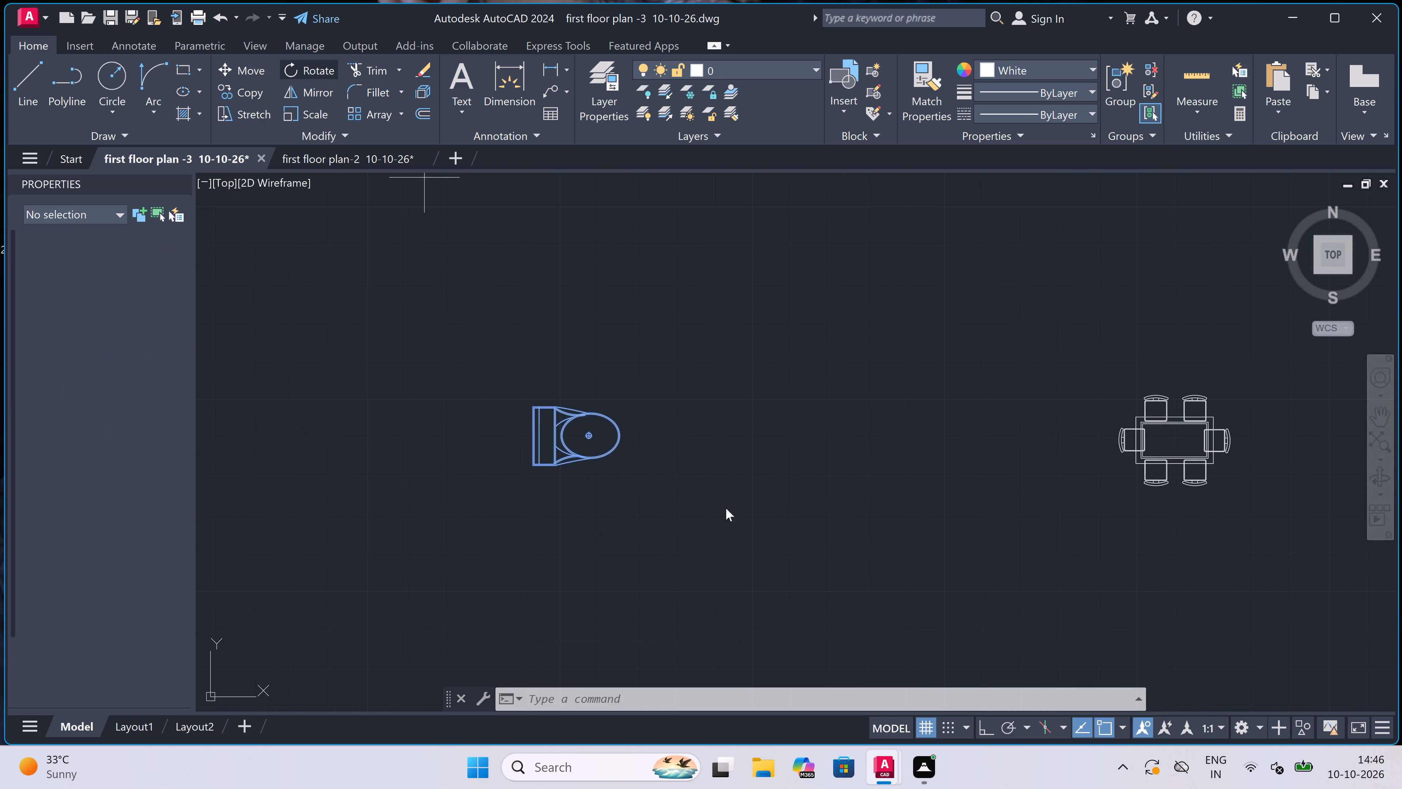
{"action": "left_click", "coordinate": [587, 437]}
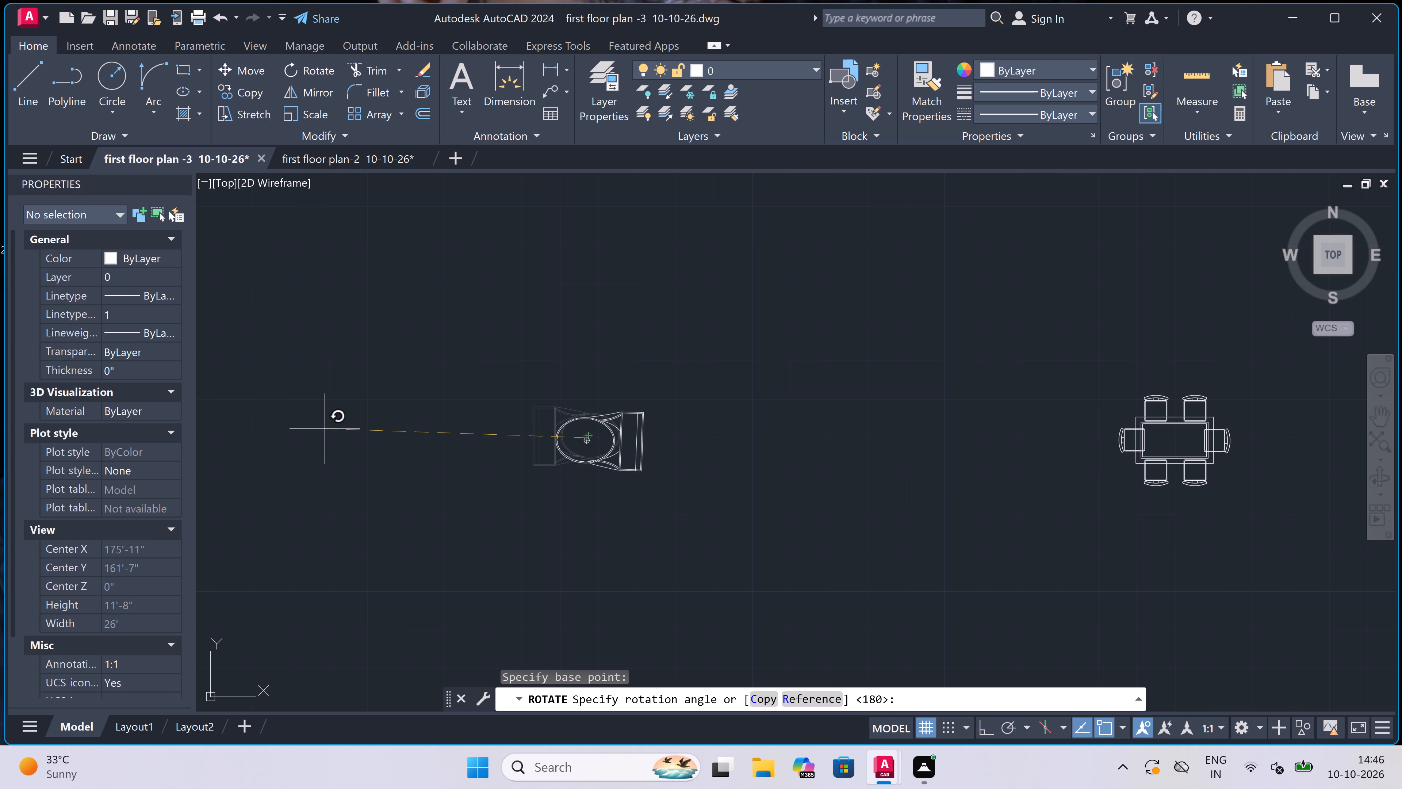
{"action": "key", "text": "F8"}
{"action": "left_click", "coordinate": [434, 454]}
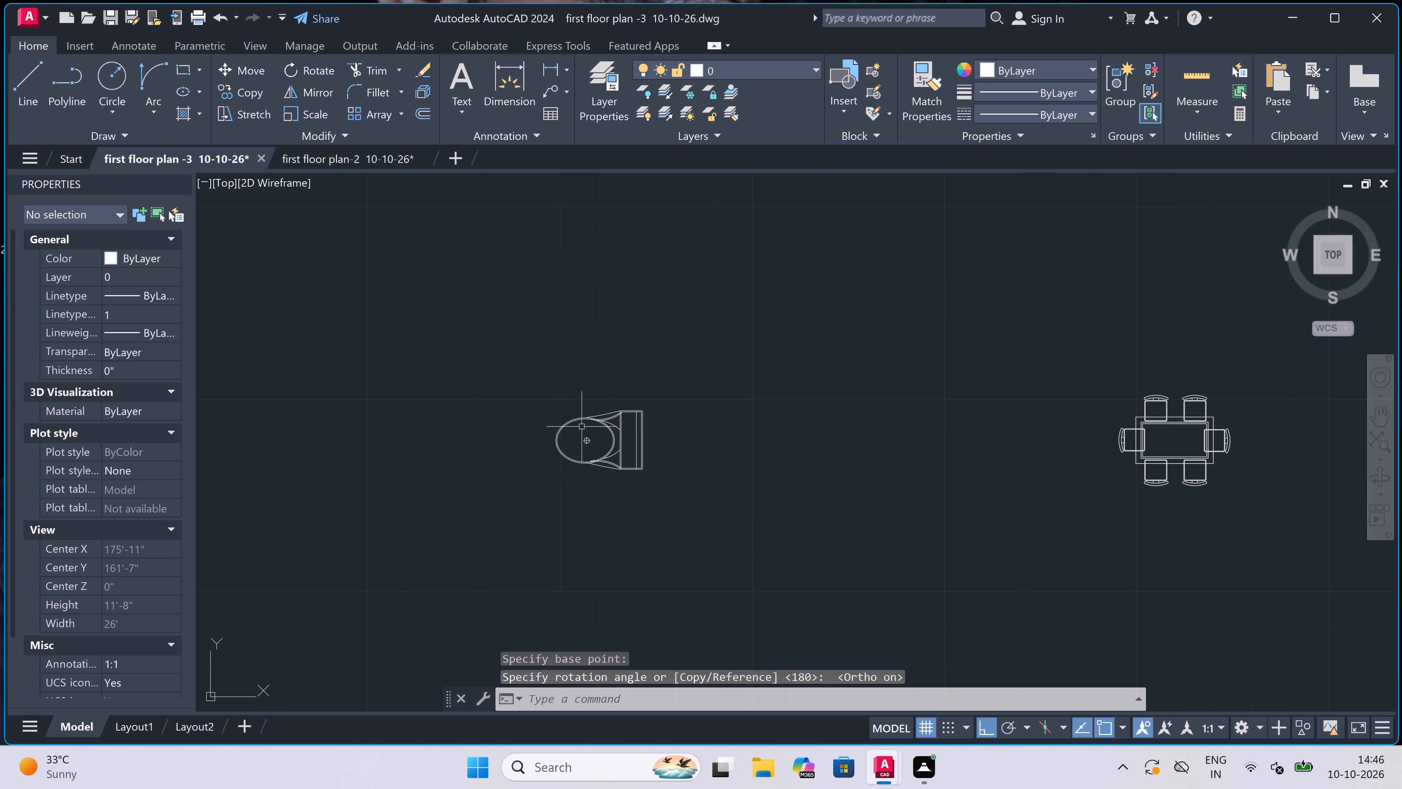
Copy the rotated WC block from its tank's back edge, with Ortho off, to the outer wall of the upper-right toilet beside the 12'2"x11'0" bedroom.
{"action": "double_click", "coordinate": [609, 427]}
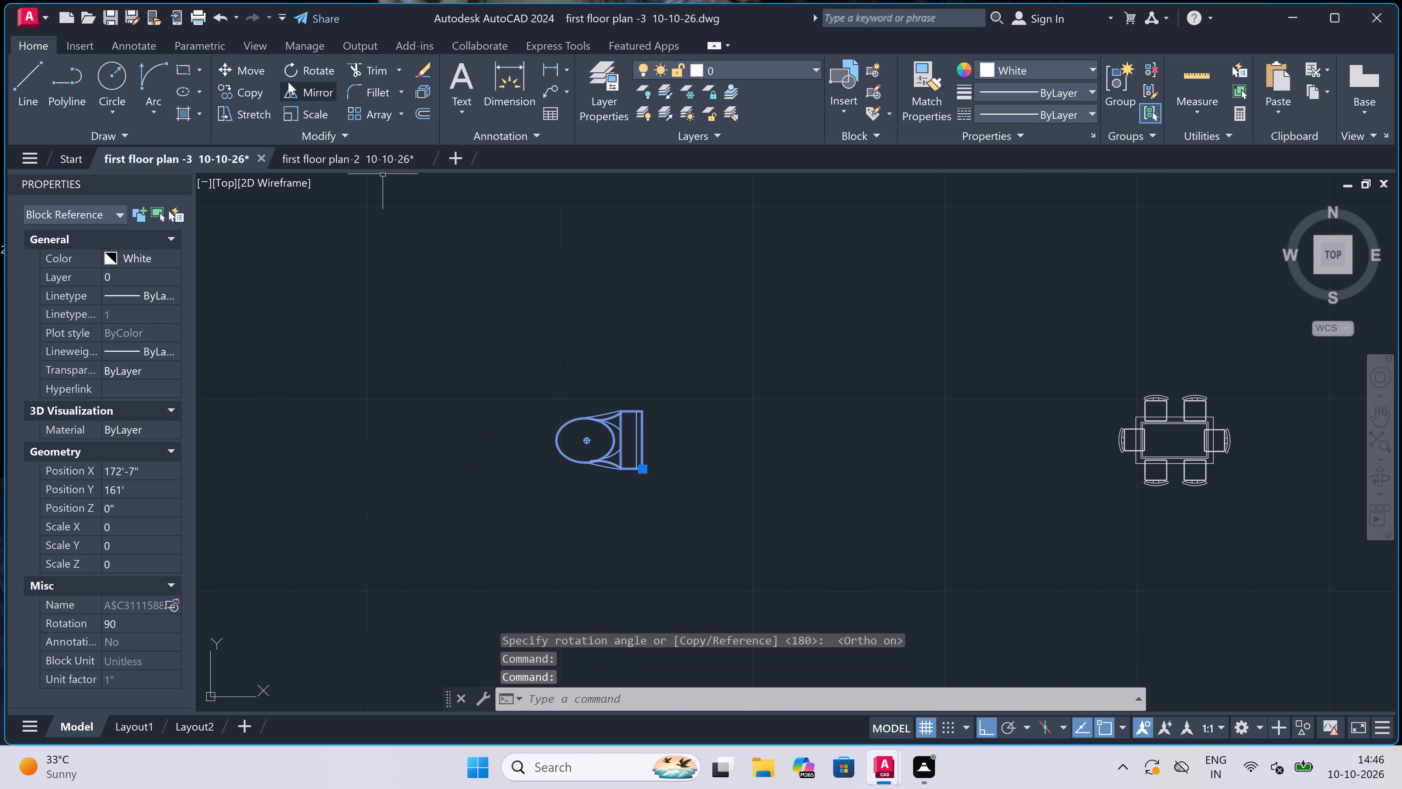
{"action": "double_click", "coordinate": [238, 90]}
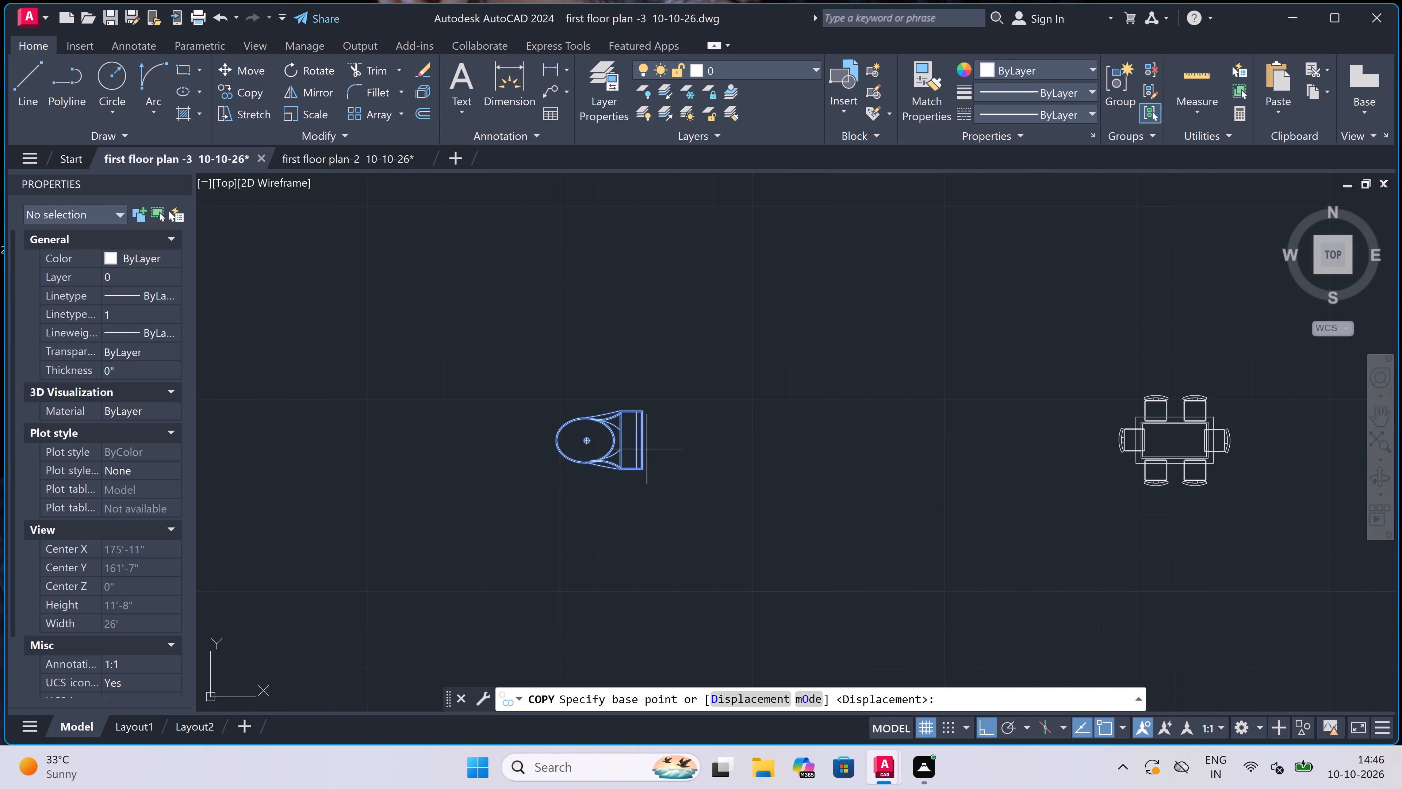
{"action": "scroll", "coordinate": [627, 429], "scroll_direction": "up", "scroll_amount": 2}
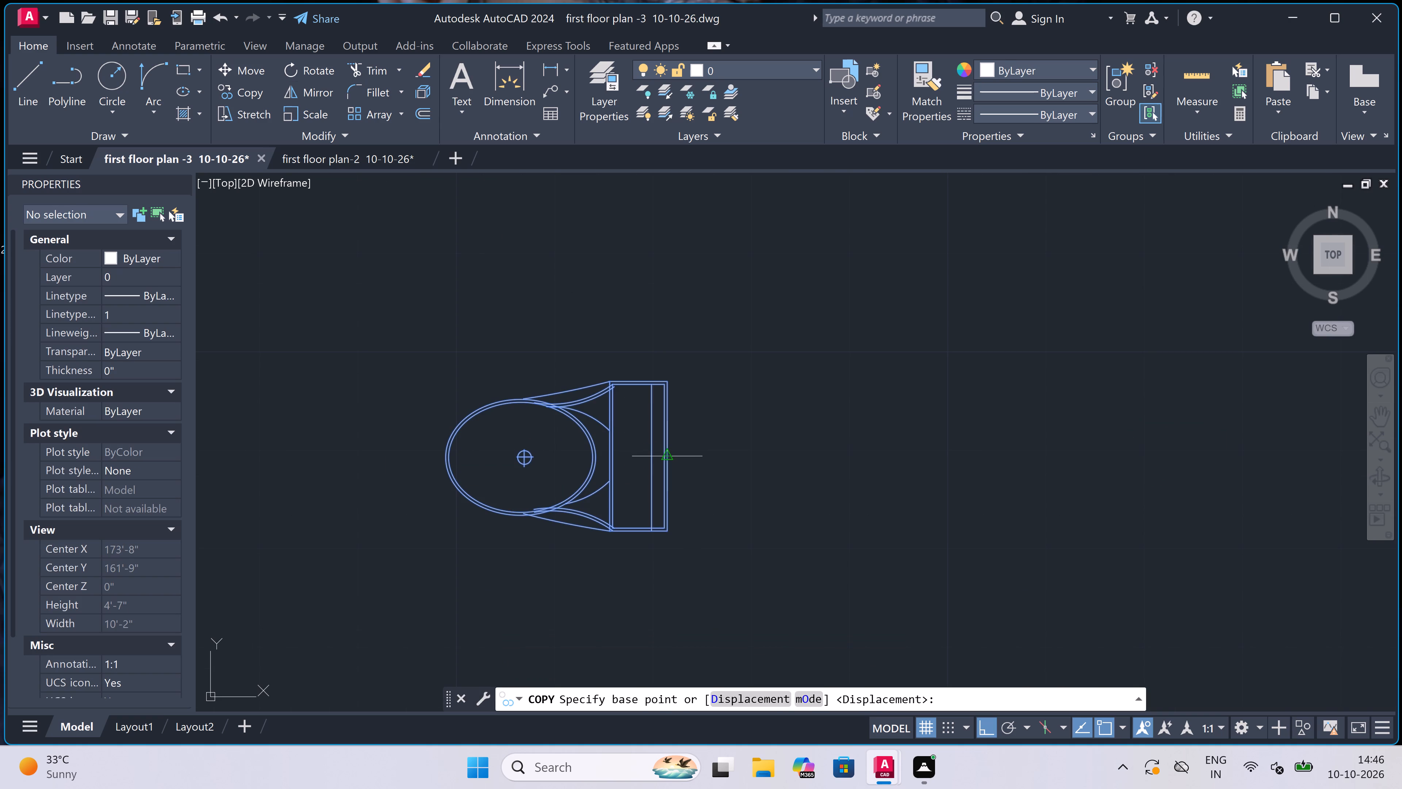
{"action": "left_click", "coordinate": [667, 453]}
{"action": "key", "text": "F8"}
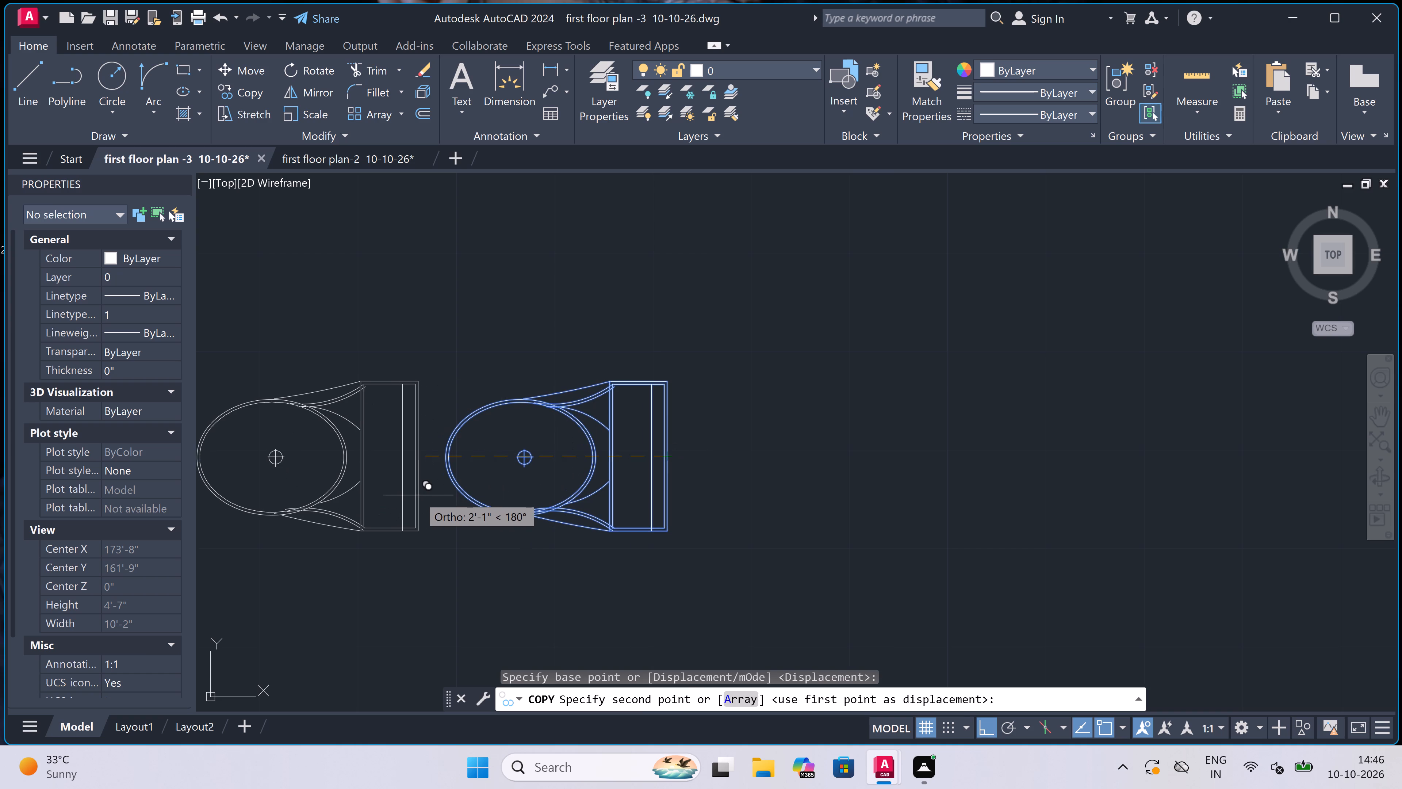
{"action": "scroll", "coordinate": [491, 478], "scroll_direction": "down", "scroll_amount": 7}
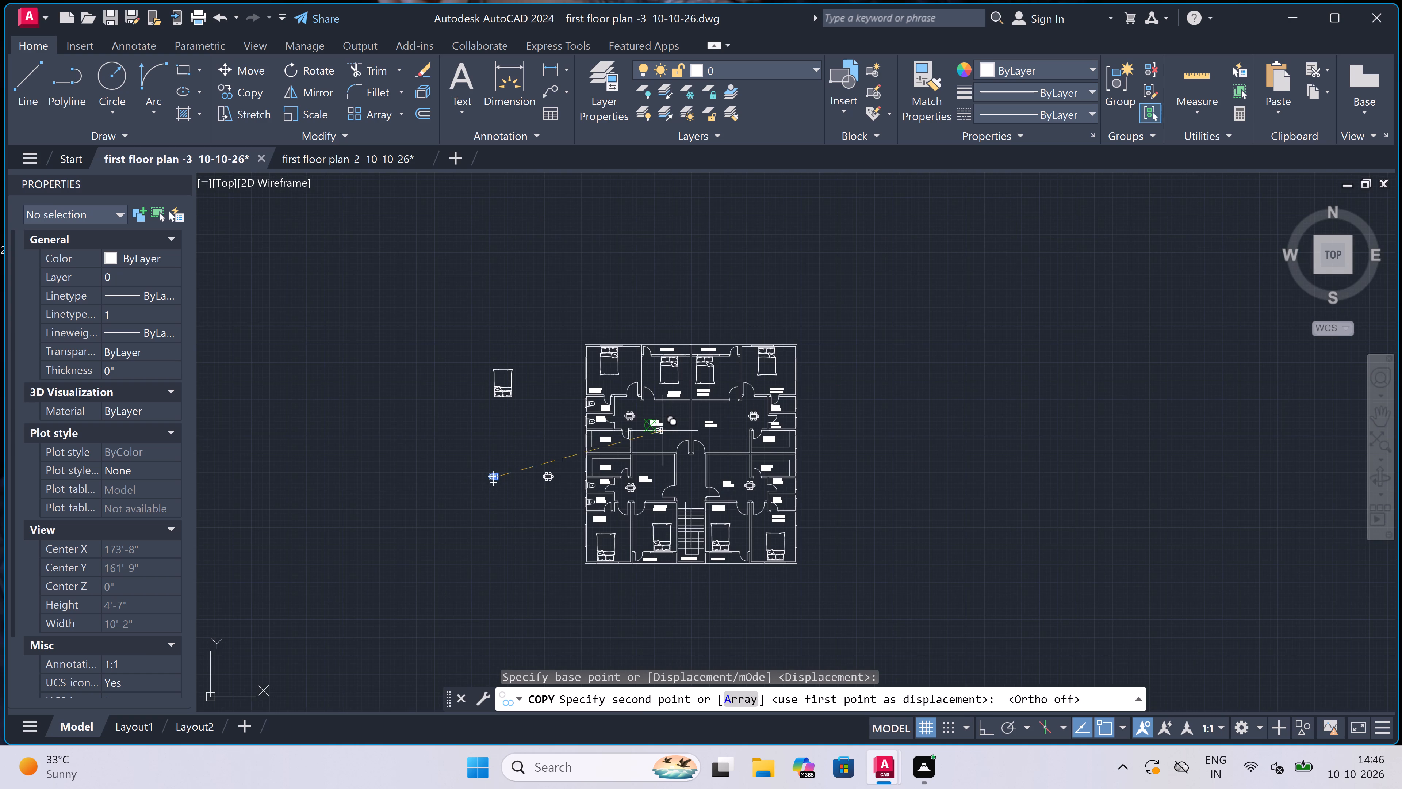
{"action": "scroll", "coordinate": [804, 404], "scroll_direction": "up", "scroll_amount": 3}
{"action": "scroll", "coordinate": [754, 379], "scroll_direction": "up", "scroll_amount": 3}
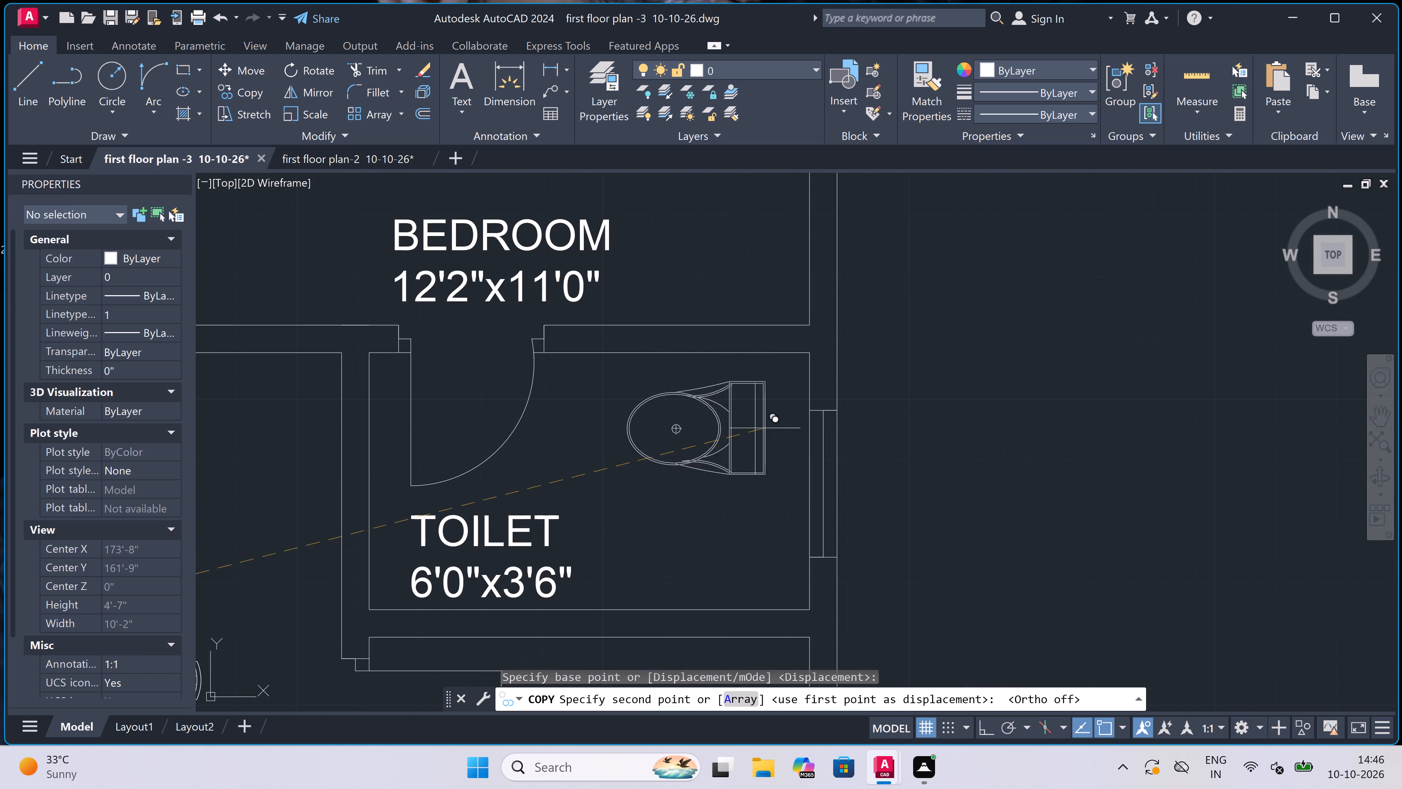
{"action": "scroll", "coordinate": [799, 501], "scroll_direction": "up", "scroll_amount": 3}
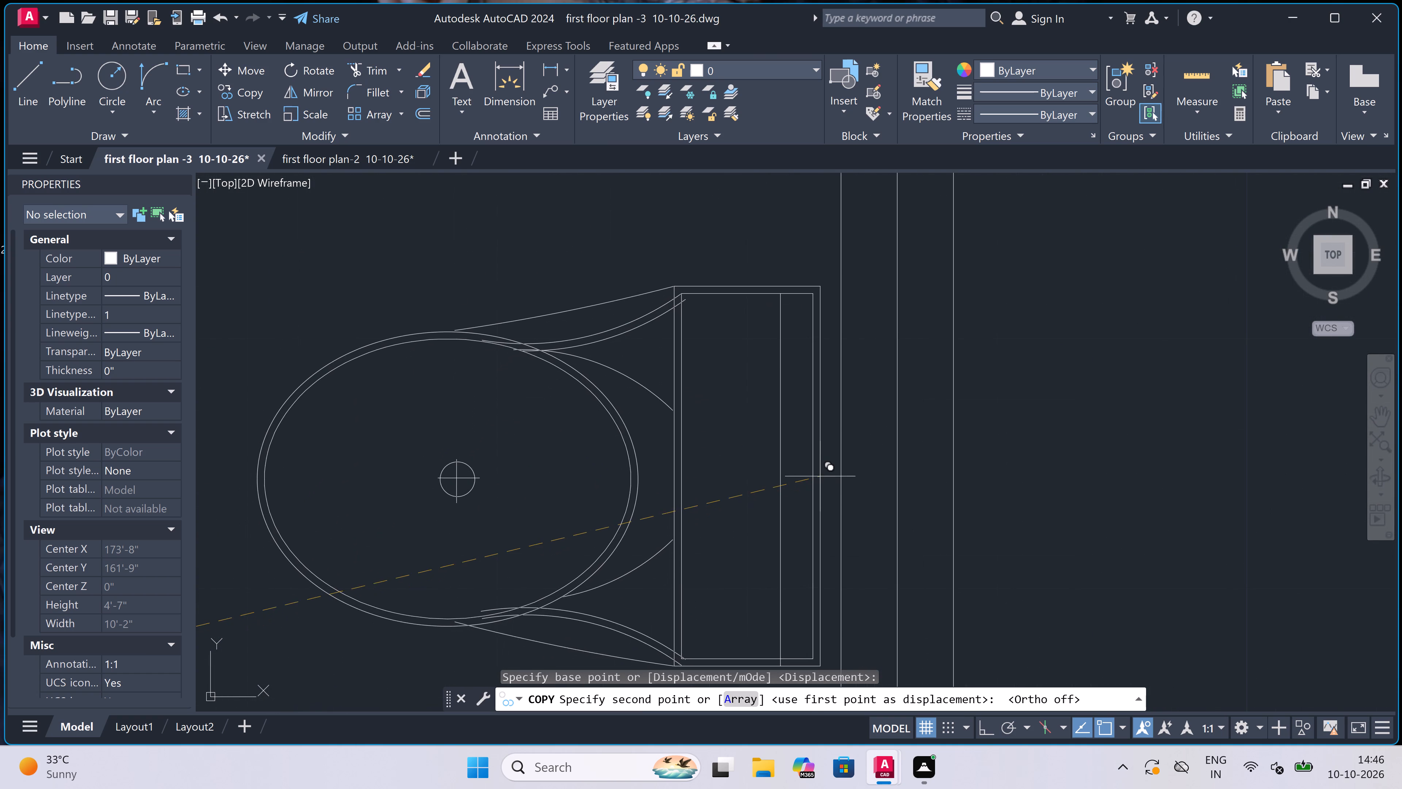
{"action": "double_click", "coordinate": [830, 459]}
Place another WC copy near the outer wall of the toilet directly above the upper-right kitchen.
{"action": "scroll", "coordinate": [779, 410], "scroll_direction": "down", "scroll_amount": 6}
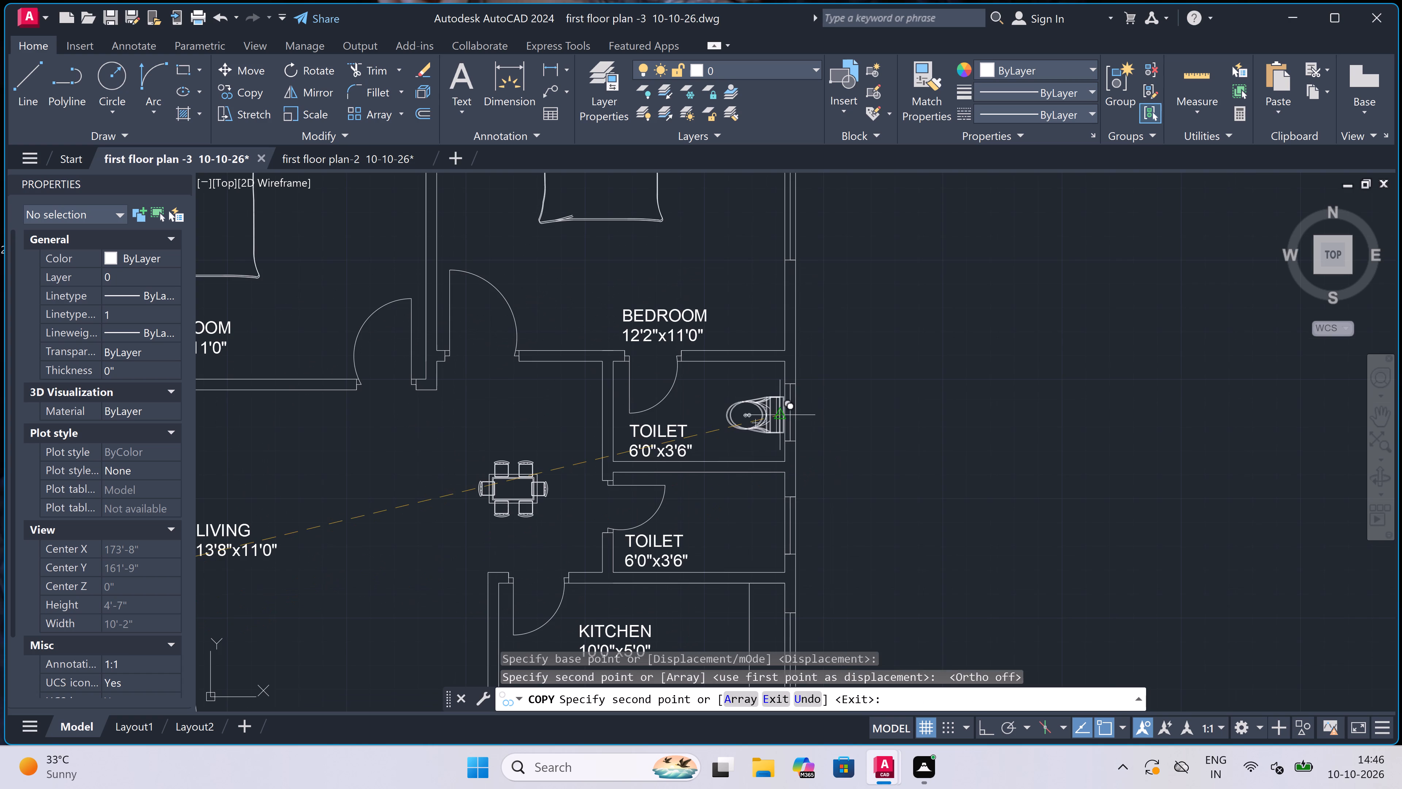
{"action": "scroll", "coordinate": [769, 528], "scroll_direction": "up", "scroll_amount": 4}
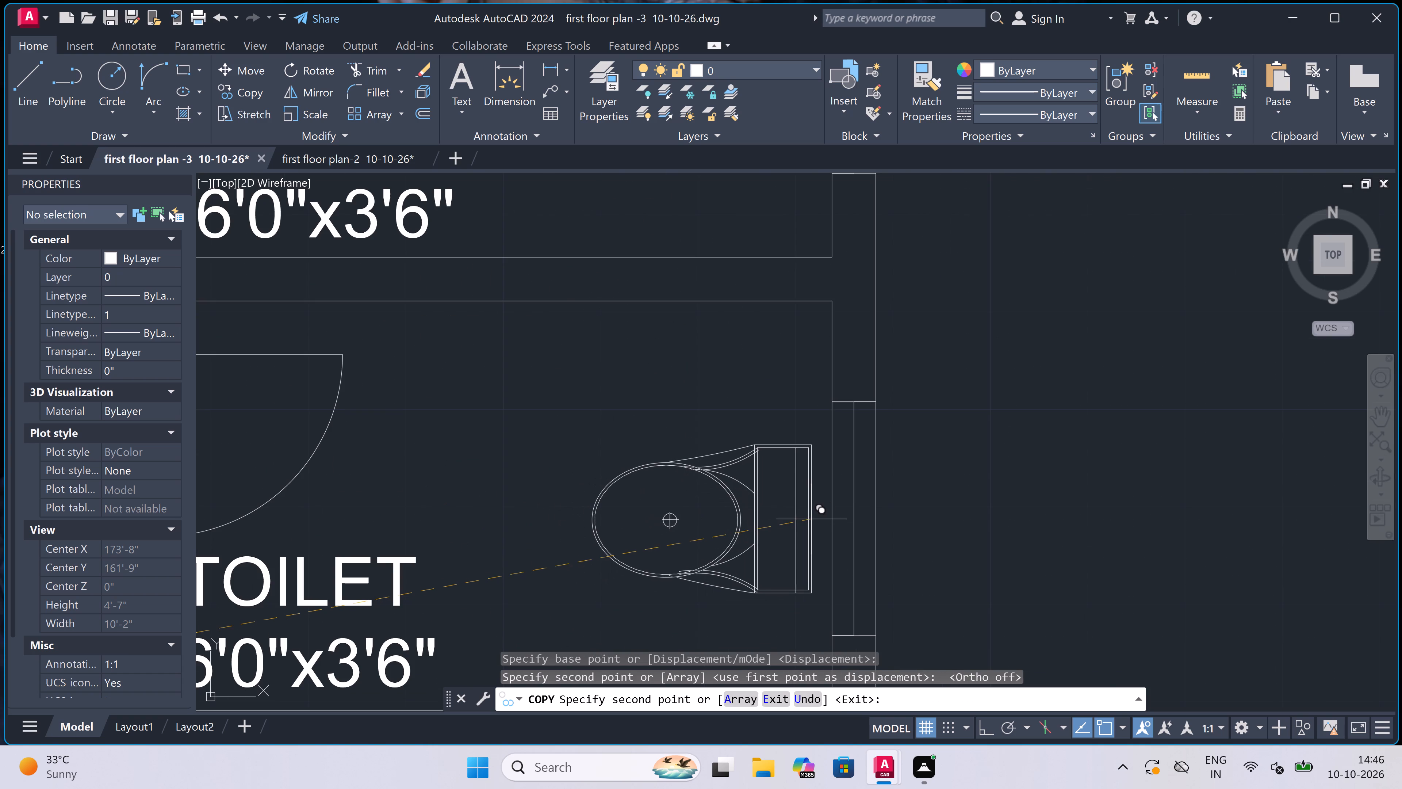
{"action": "double_click", "coordinate": [822, 516]}
Place another WC copy near the outer wall of the toilet directly below the lower-right kitchen.
{"action": "scroll", "coordinate": [696, 419], "scroll_direction": "down", "scroll_amount": 5}
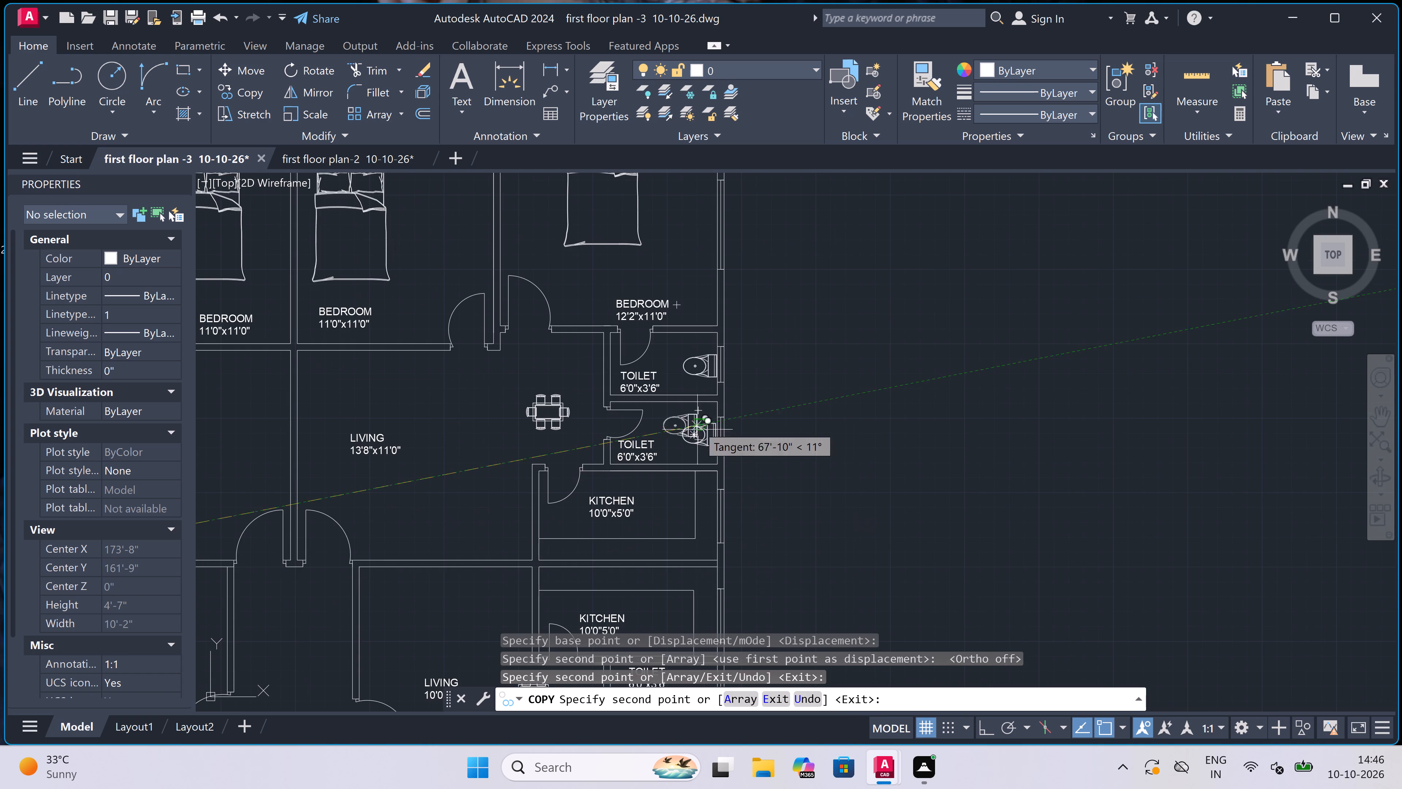
{"action": "scroll", "coordinate": [700, 509], "scroll_direction": "down", "scroll_amount": 6}
{"action": "scroll", "coordinate": [697, 527], "scroll_direction": "up", "scroll_amount": 5}
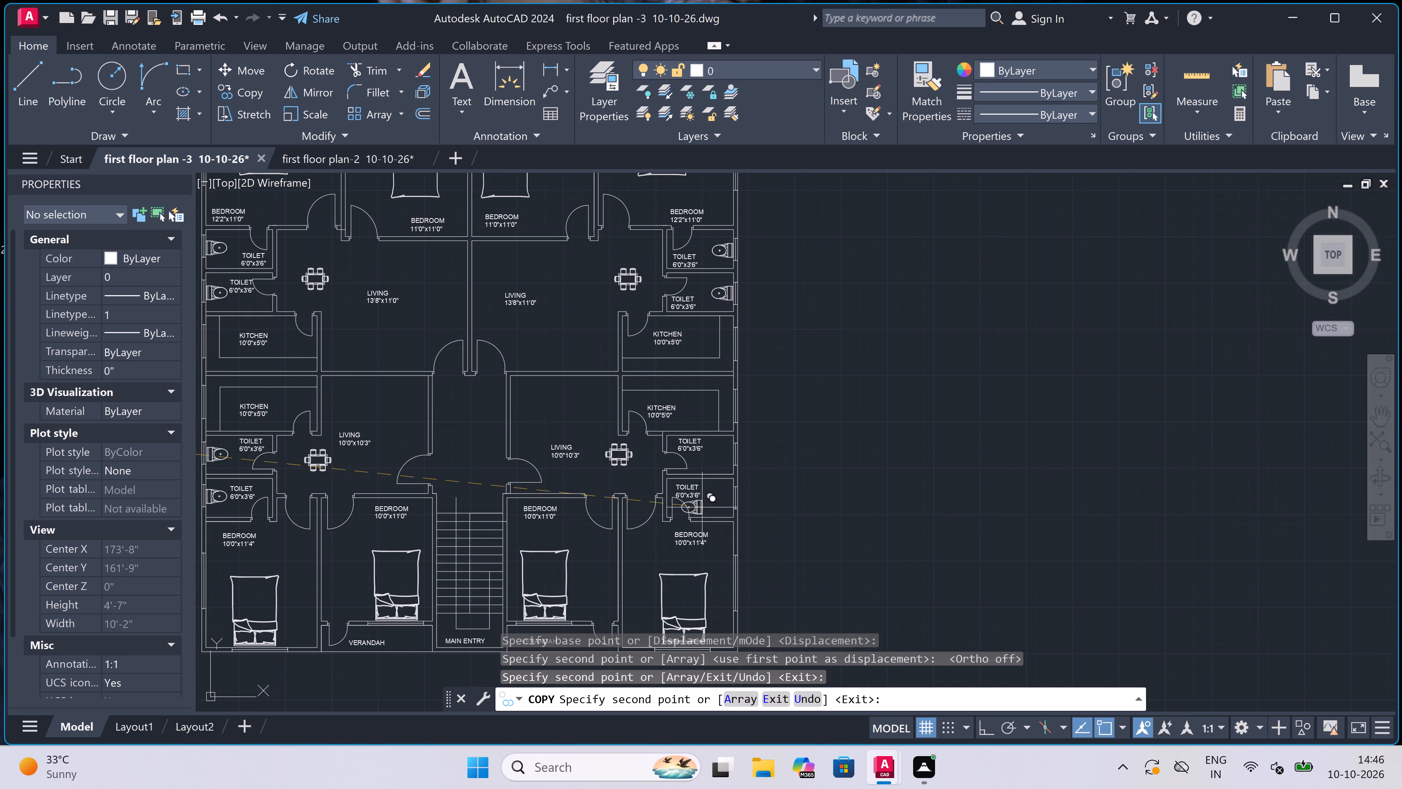
{"action": "scroll", "coordinate": [736, 421], "scroll_direction": "up", "scroll_amount": 4}
{"action": "scroll", "coordinate": [738, 422], "scroll_direction": "down", "scroll_amount": 3}
{"action": "scroll", "coordinate": [732, 477], "scroll_direction": "up", "scroll_amount": 2}
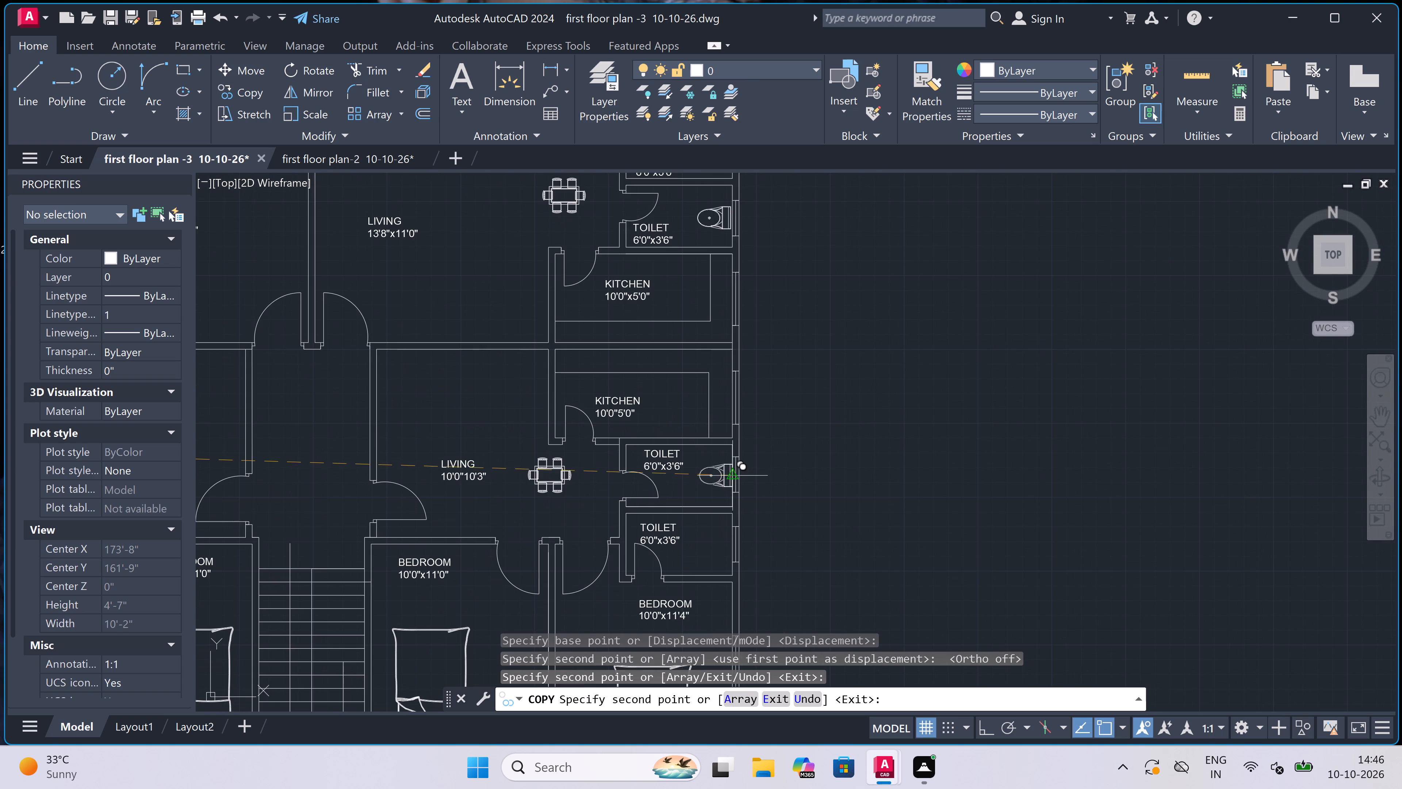
{"action": "scroll", "coordinate": [732, 477], "scroll_direction": "up", "scroll_amount": 5}
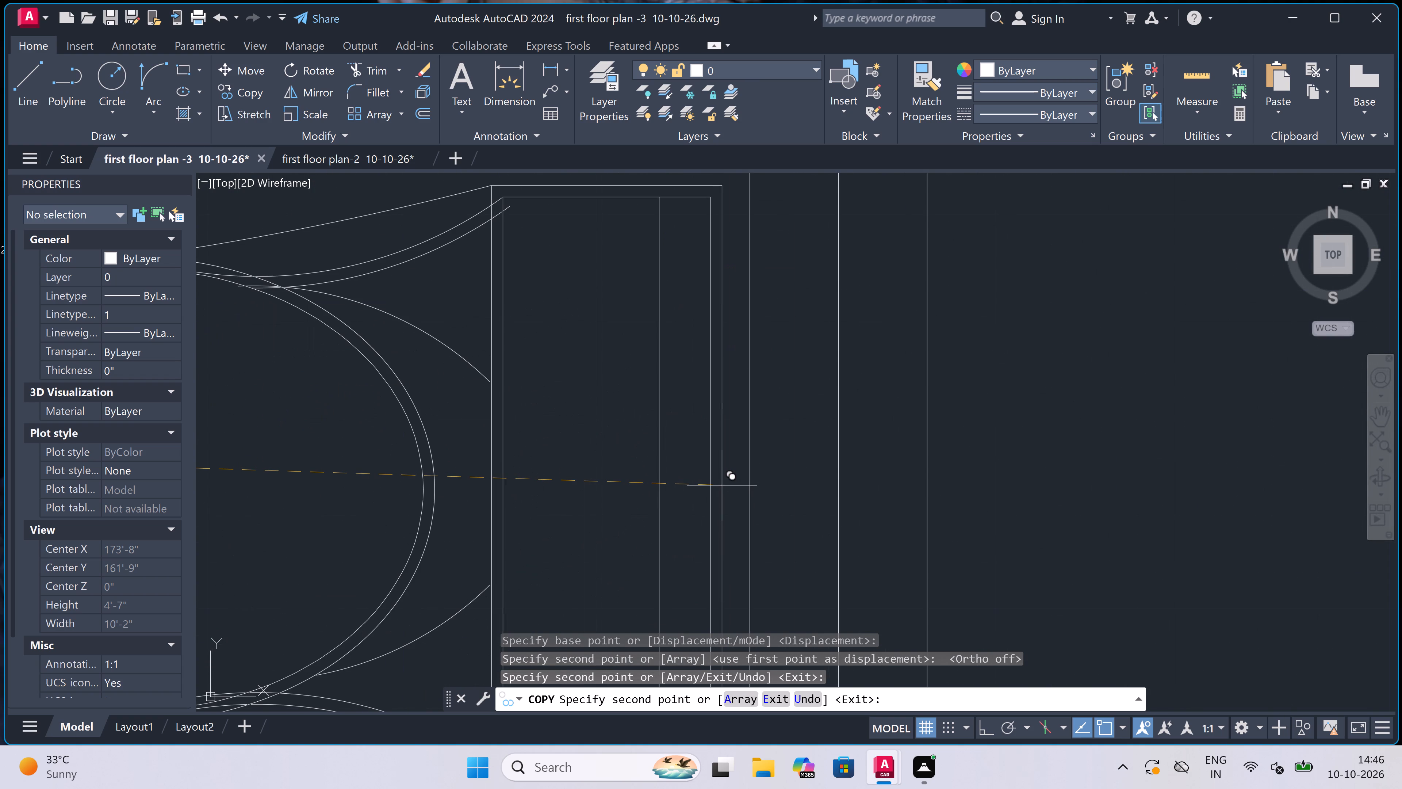
{"action": "left_click", "coordinate": [723, 485]}
Place a WC copy against the outer wall of the lower-right toilet beside the 10'0"x11'4" bedroom and end the Copy command.
{"action": "scroll", "coordinate": [691, 426], "scroll_direction": "down", "scroll_amount": 6}
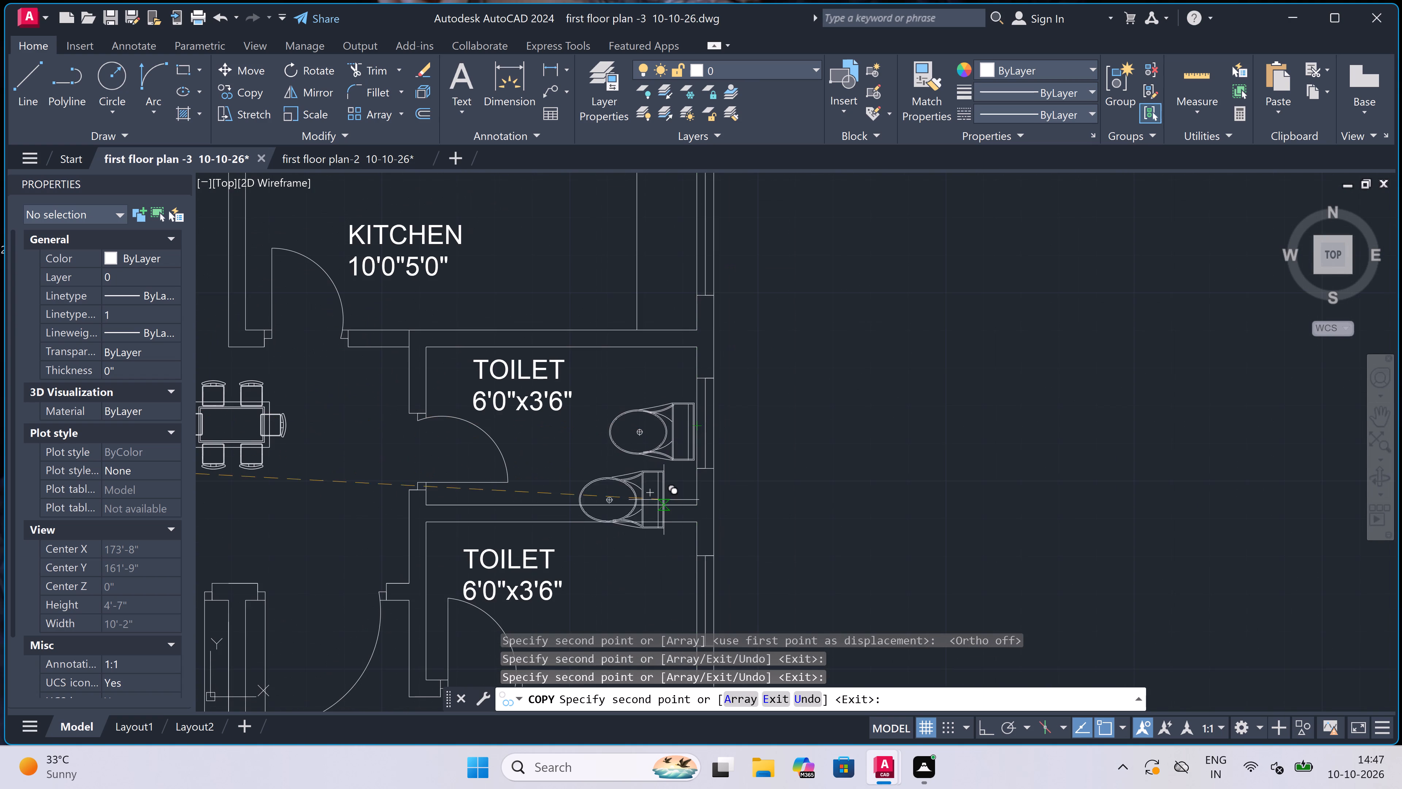
{"action": "scroll", "coordinate": [661, 462], "scroll_direction": "down", "scroll_amount": 3}
{"action": "scroll", "coordinate": [660, 524], "scroll_direction": "up", "scroll_amount": 4}
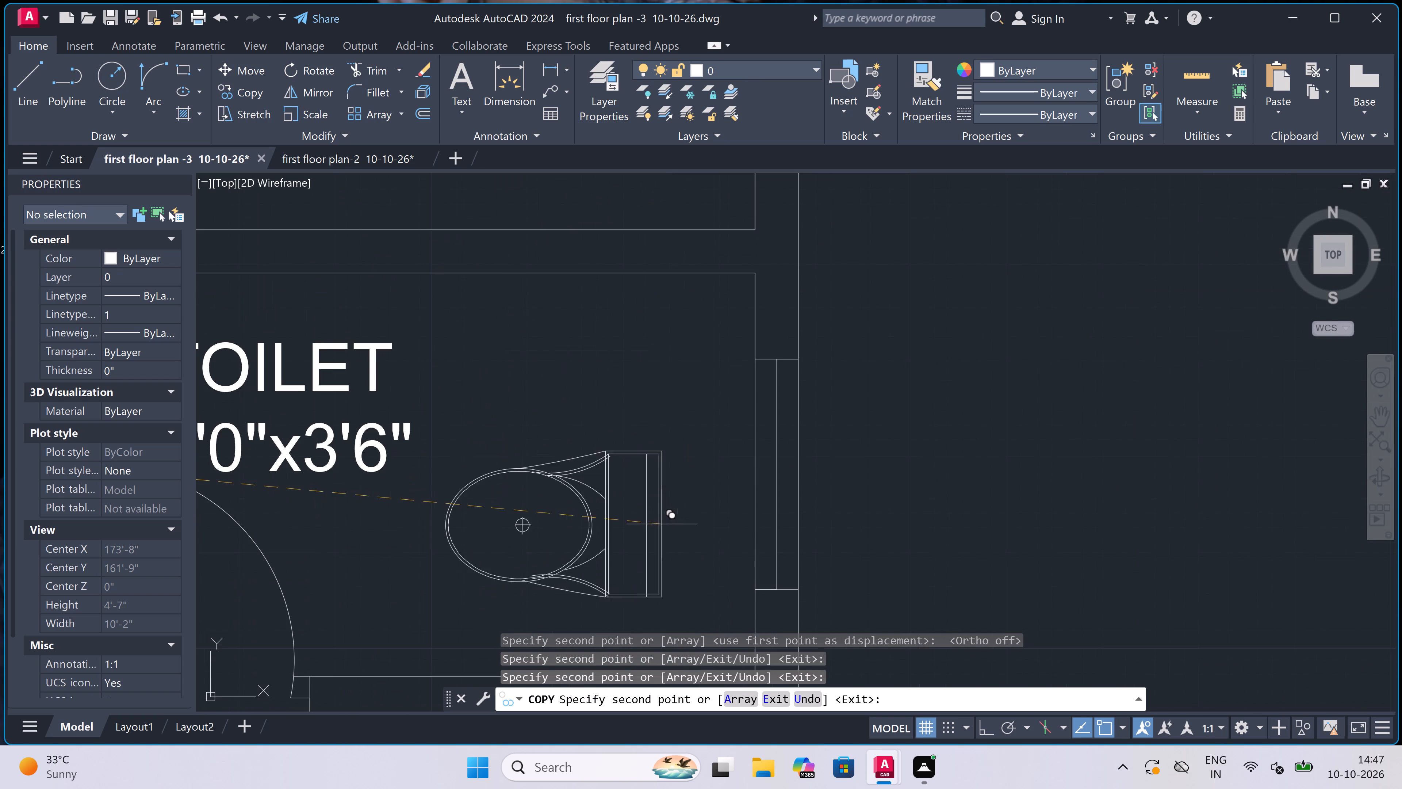
{"action": "scroll", "coordinate": [743, 468], "scroll_direction": "up", "scroll_amount": 3}
{"action": "double_click", "coordinate": [750, 458]}
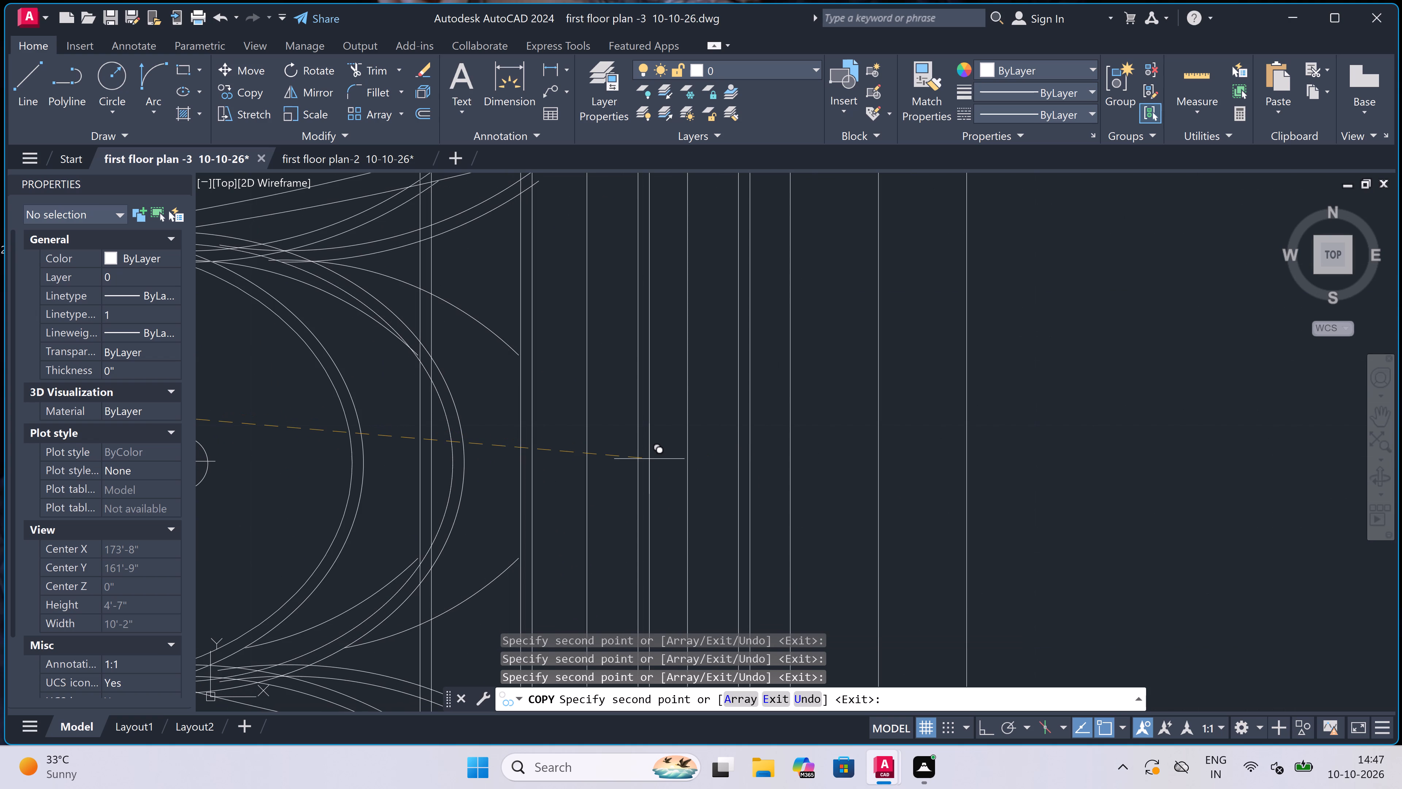
{"action": "scroll", "coordinate": [648, 459], "scroll_direction": "down", "scroll_amount": 8}
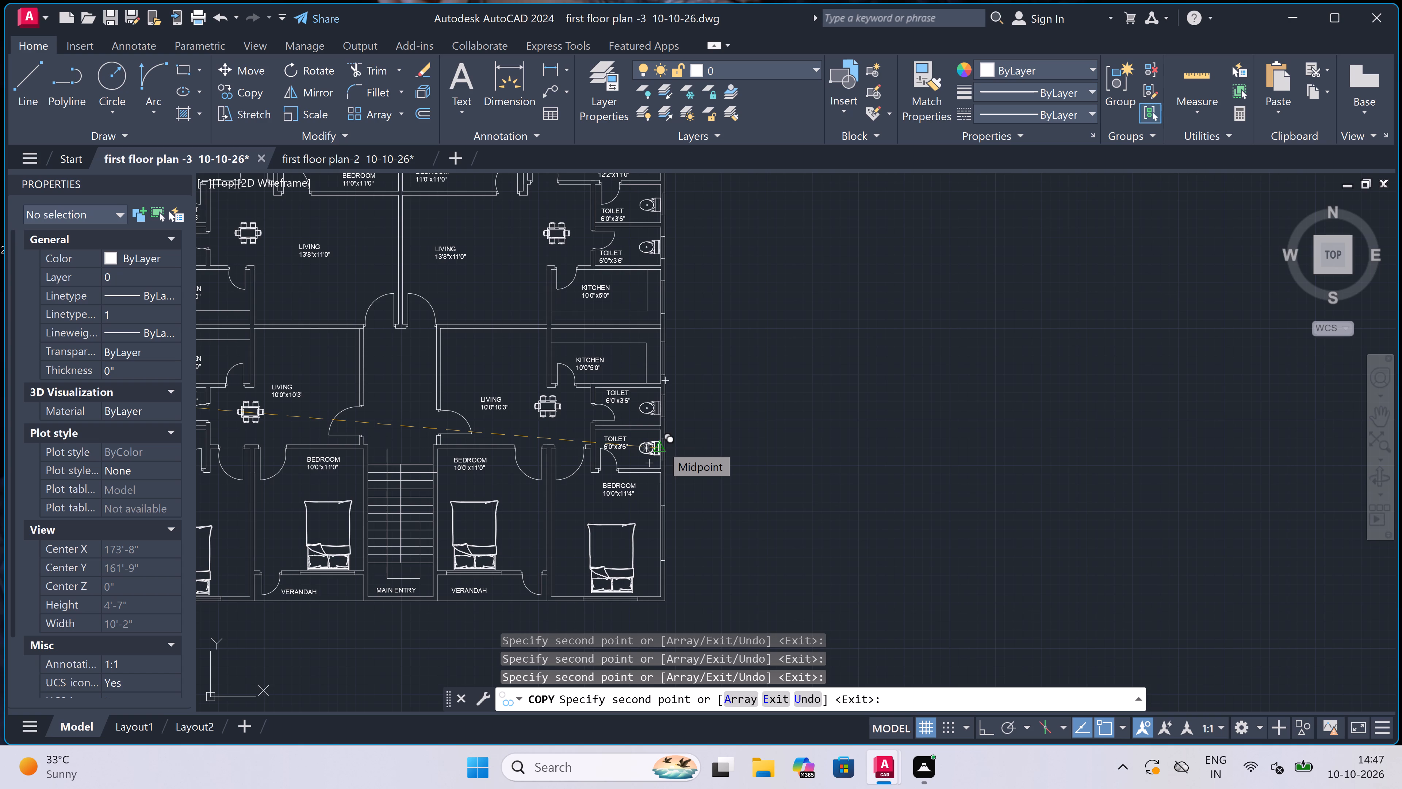
{"action": "scroll", "coordinate": [662, 445], "scroll_direction": "down", "scroll_amount": 3}
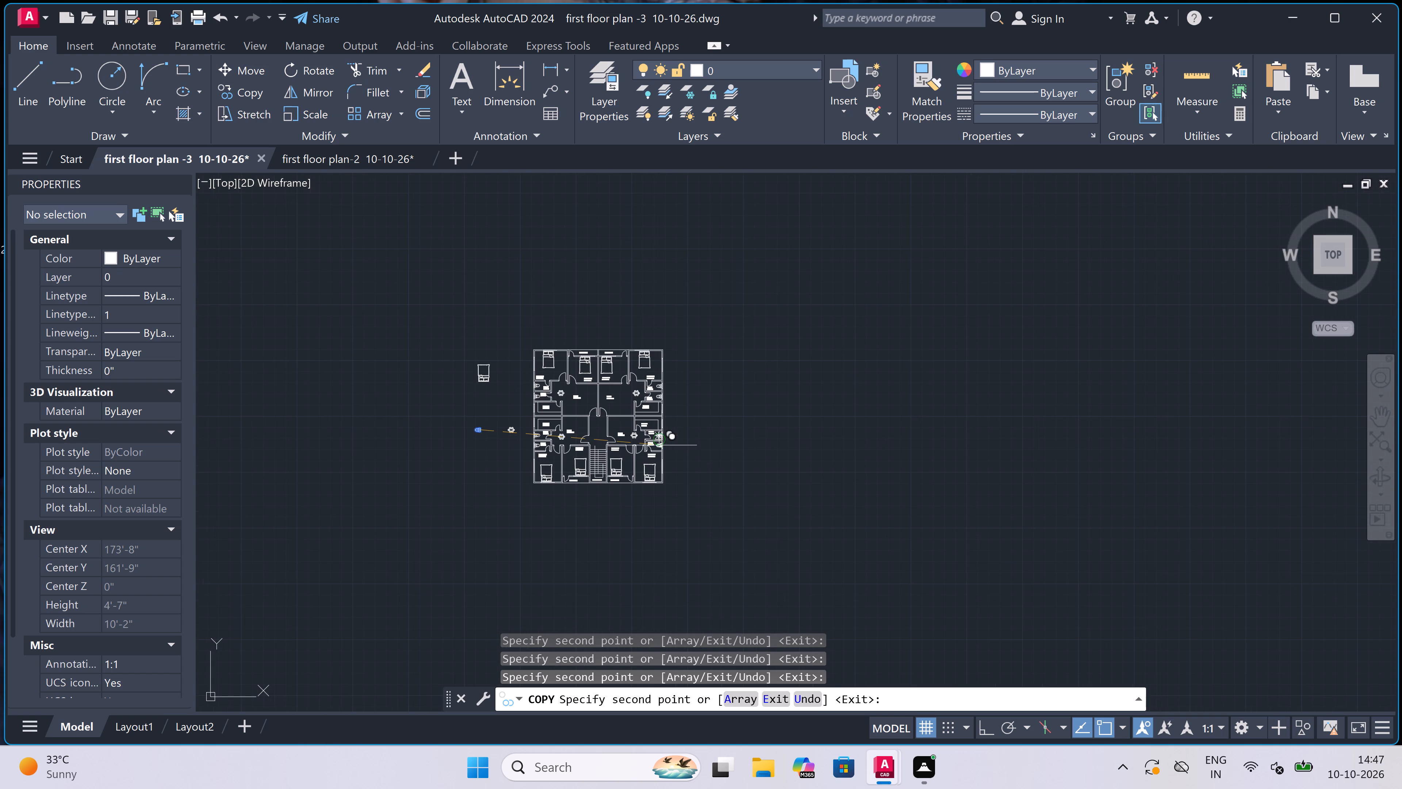
{"action": "key", "text": "Escape"}
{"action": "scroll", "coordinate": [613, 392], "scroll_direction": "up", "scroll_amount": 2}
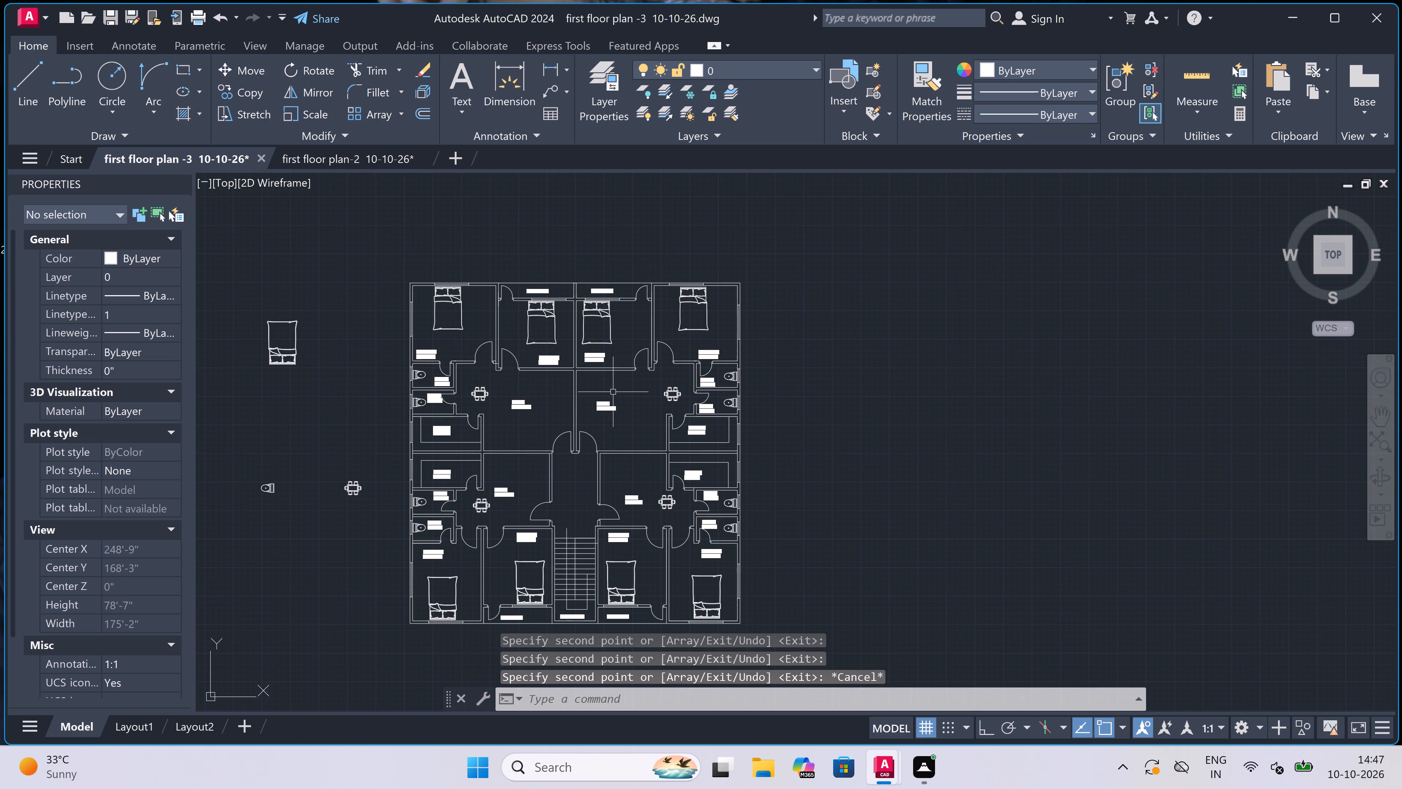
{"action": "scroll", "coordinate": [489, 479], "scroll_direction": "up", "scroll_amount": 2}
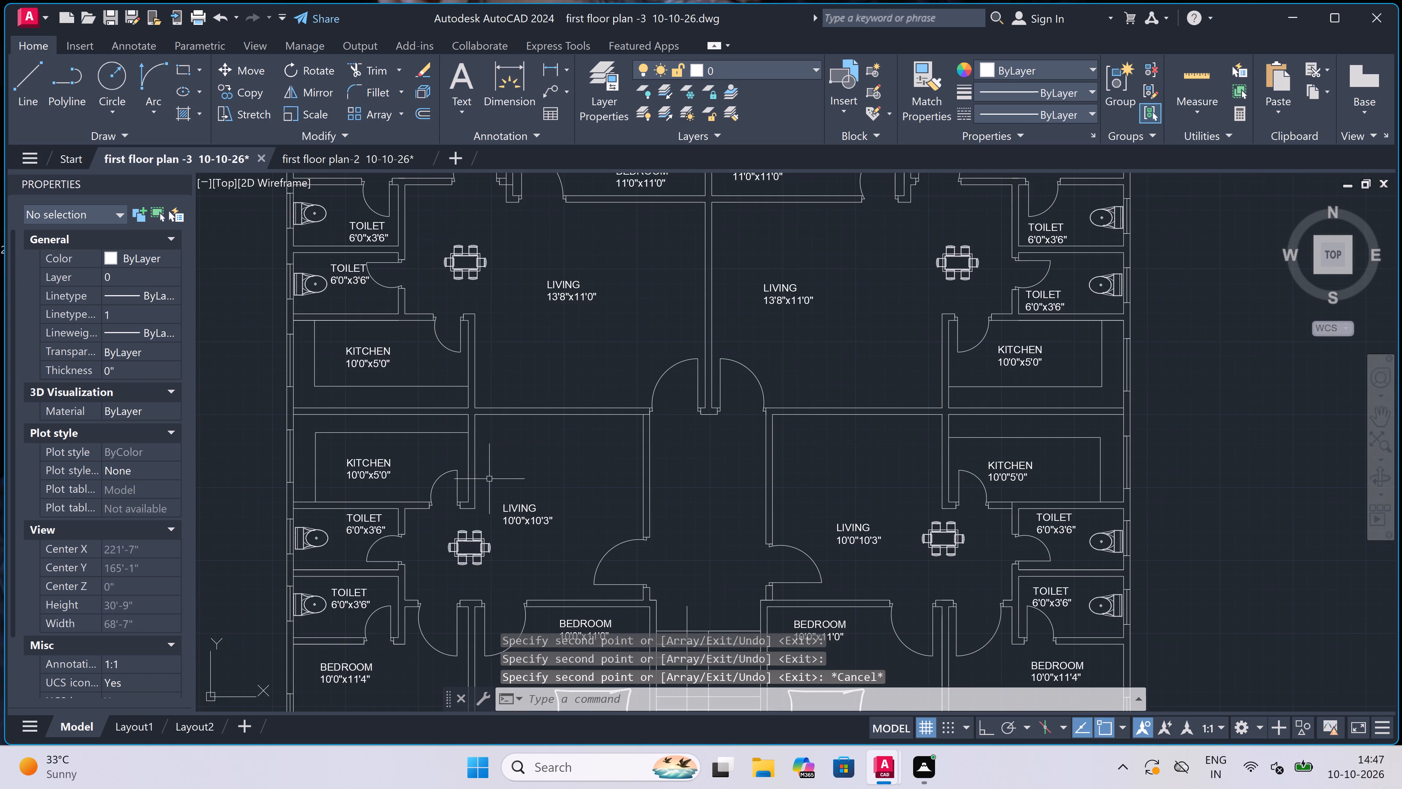
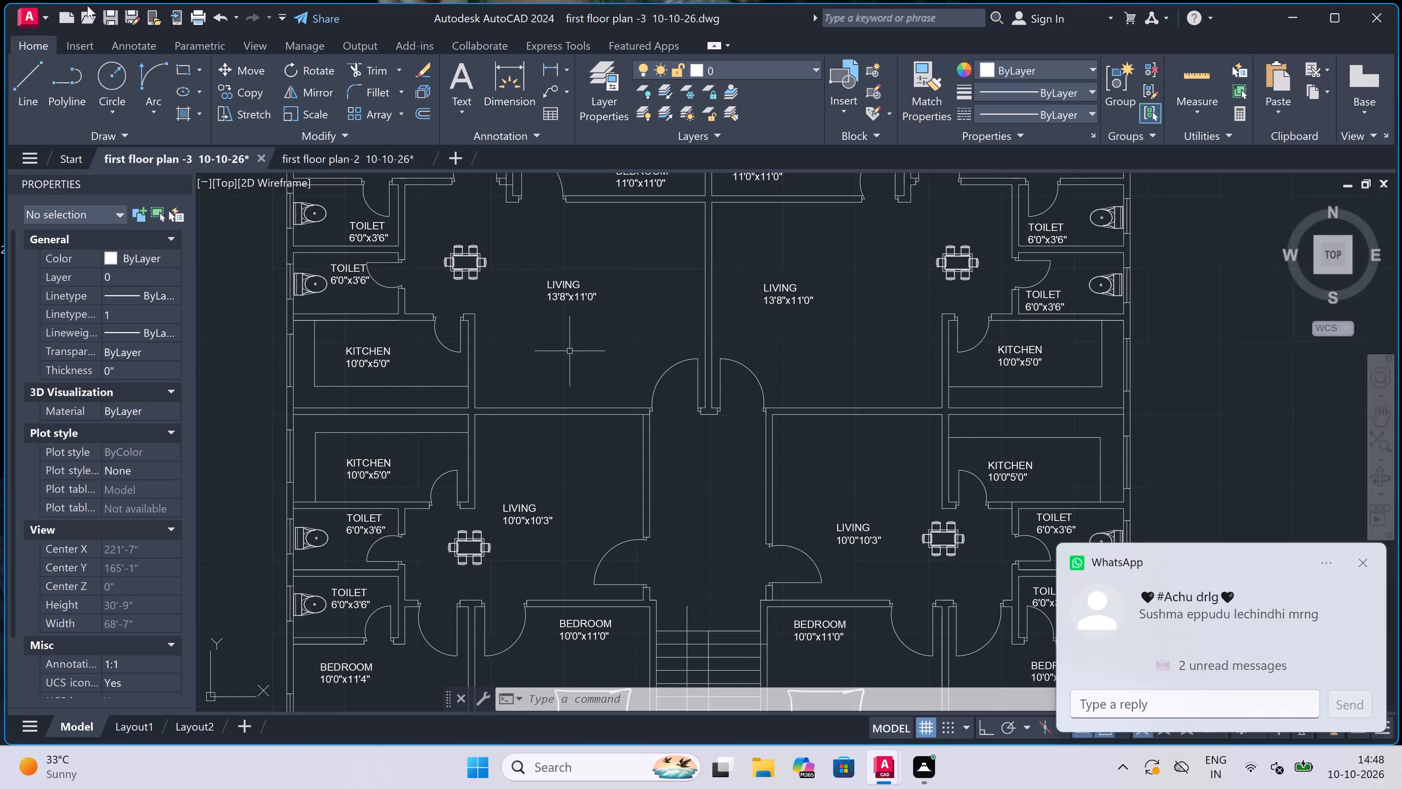
Open the recent drawing living_room_furniture (1).dwg.
{"action": "left_click", "coordinate": [29, 14]}
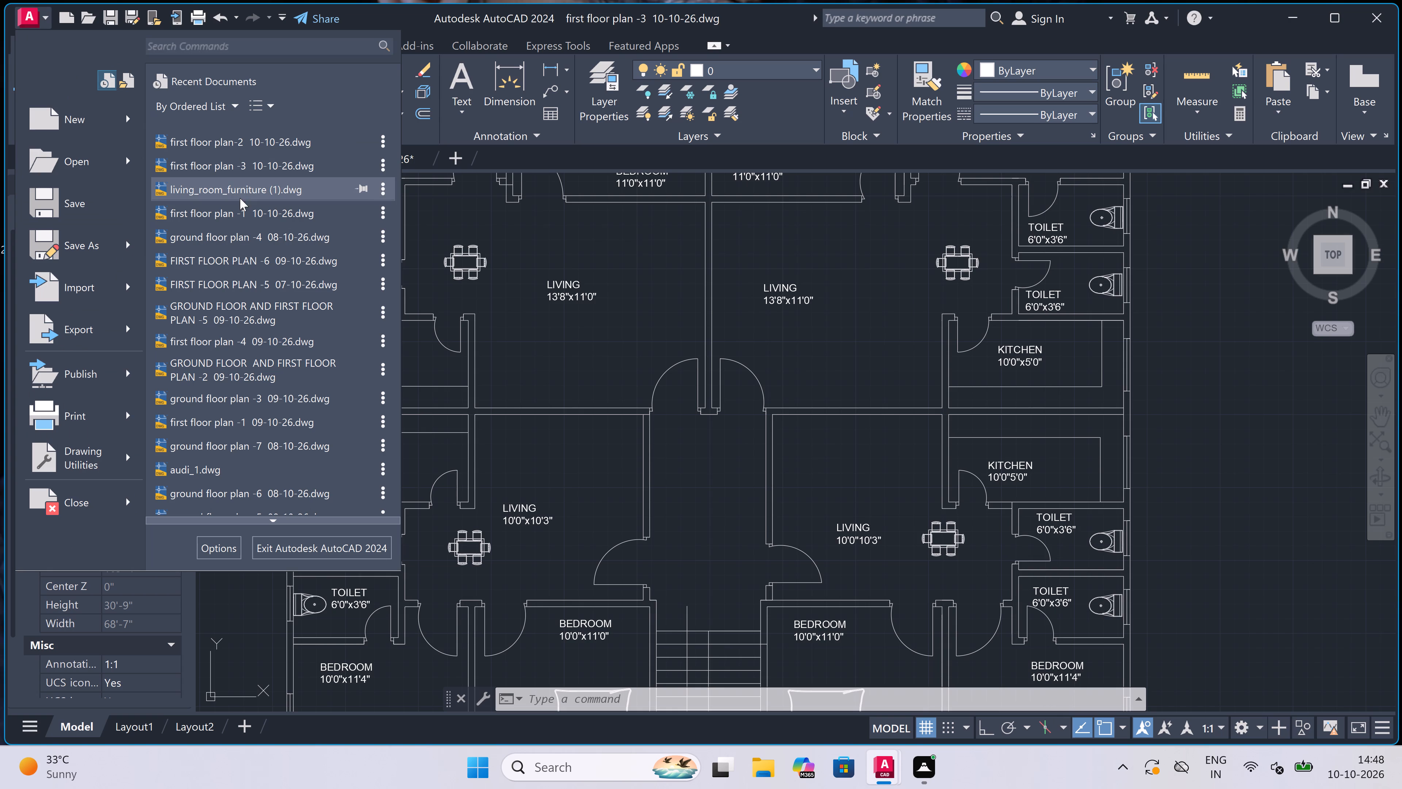
{"action": "double_click", "coordinate": [244, 185]}
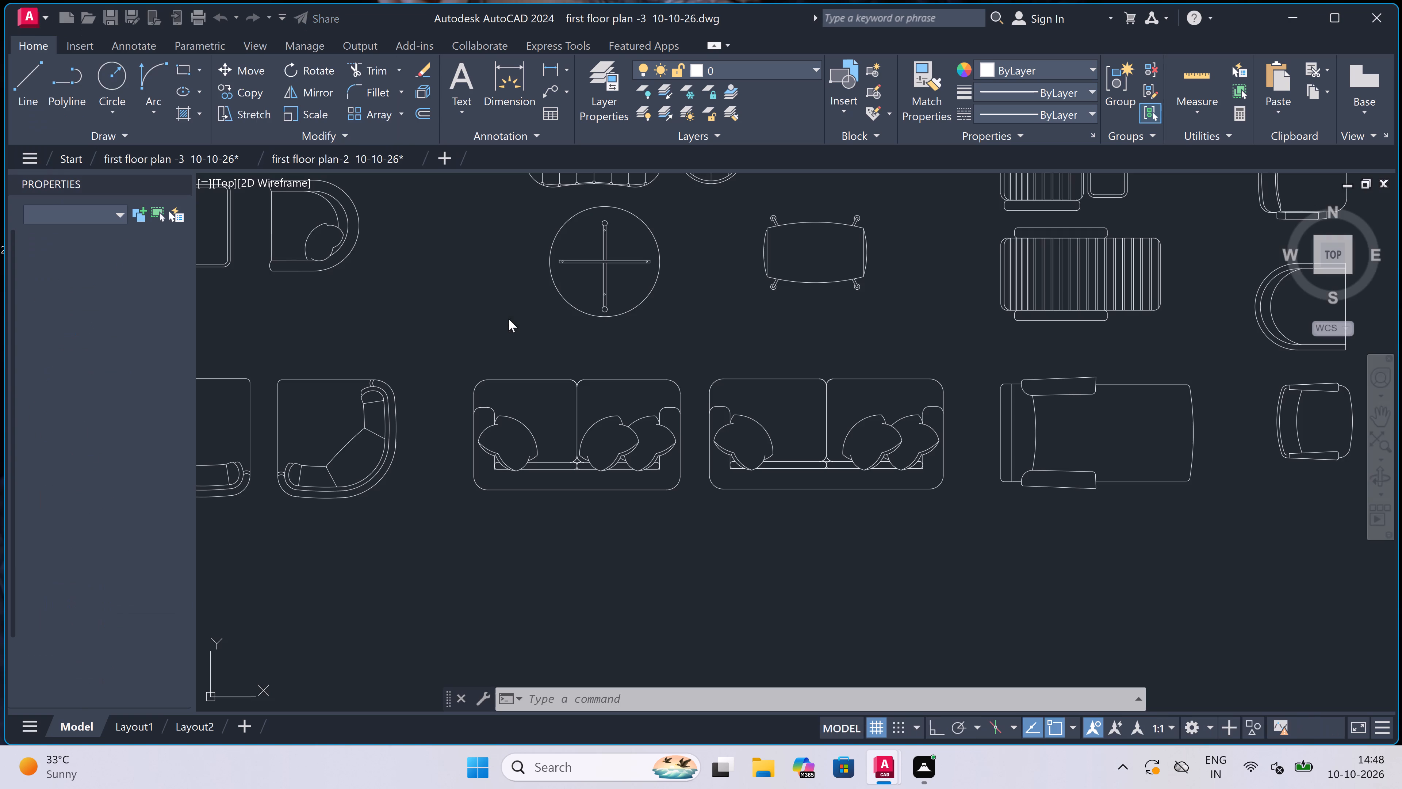
Copy the plain three-seat sofa without pillows from the top row of furniture to the clipboard.
{"action": "scroll", "coordinate": [561, 343], "scroll_direction": "down", "scroll_amount": 1}
{"action": "scroll", "coordinate": [576, 391], "scroll_direction": "down", "scroll_amount": 5}
{"action": "scroll", "coordinate": [519, 293], "scroll_direction": "up", "scroll_amount": 3}
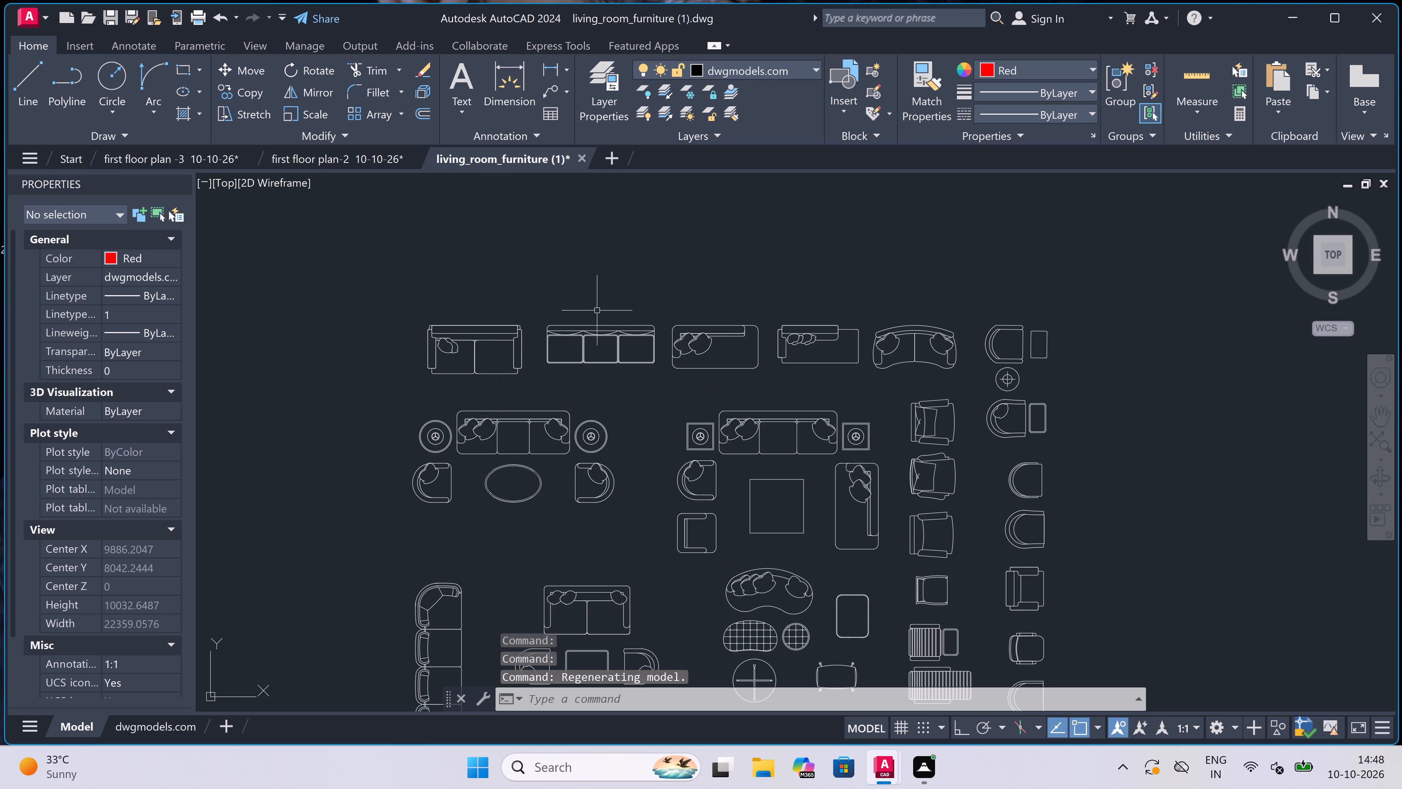
{"action": "scroll", "coordinate": [623, 317], "scroll_direction": "up", "scroll_amount": 2}
{"action": "double_click", "coordinate": [717, 327]}
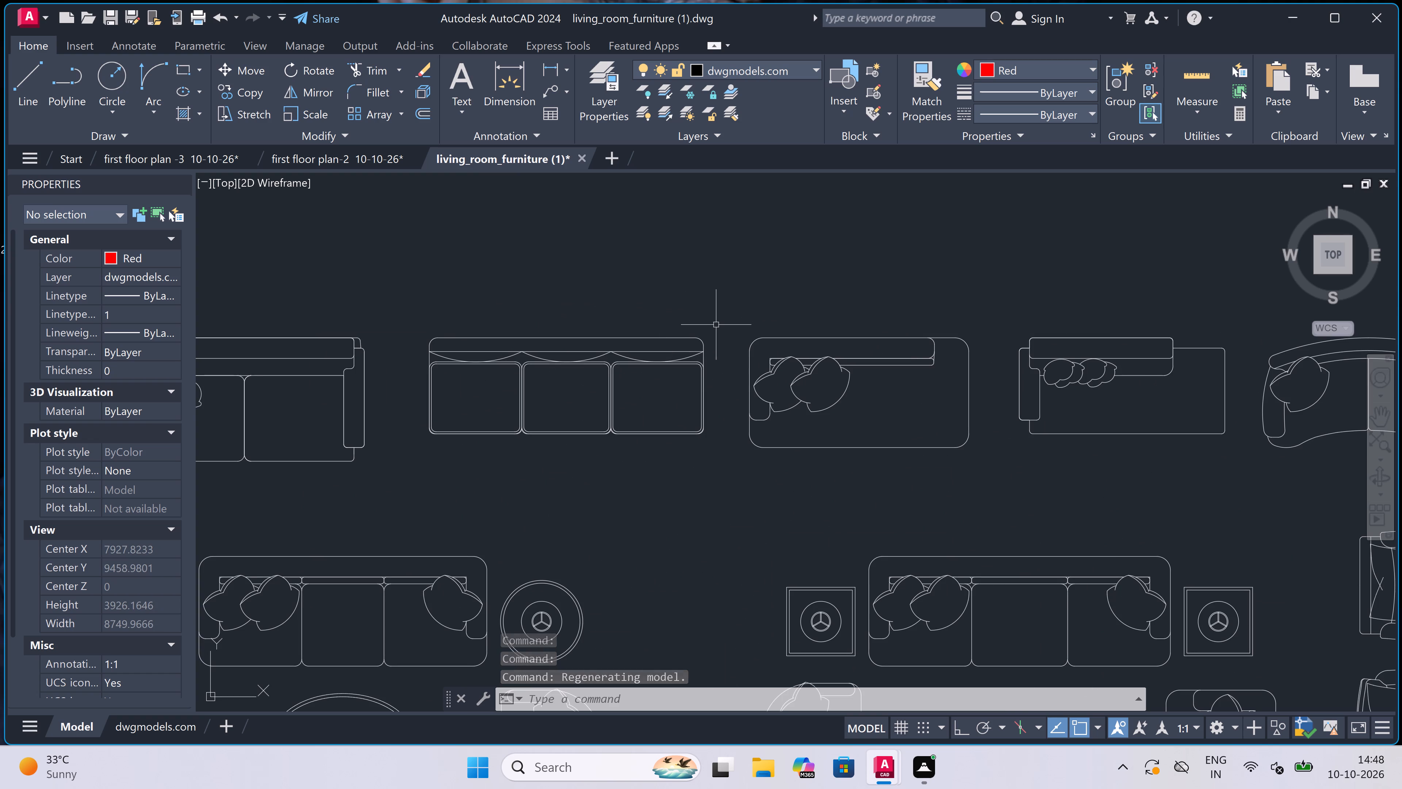
{"action": "double_click", "coordinate": [409, 462]}
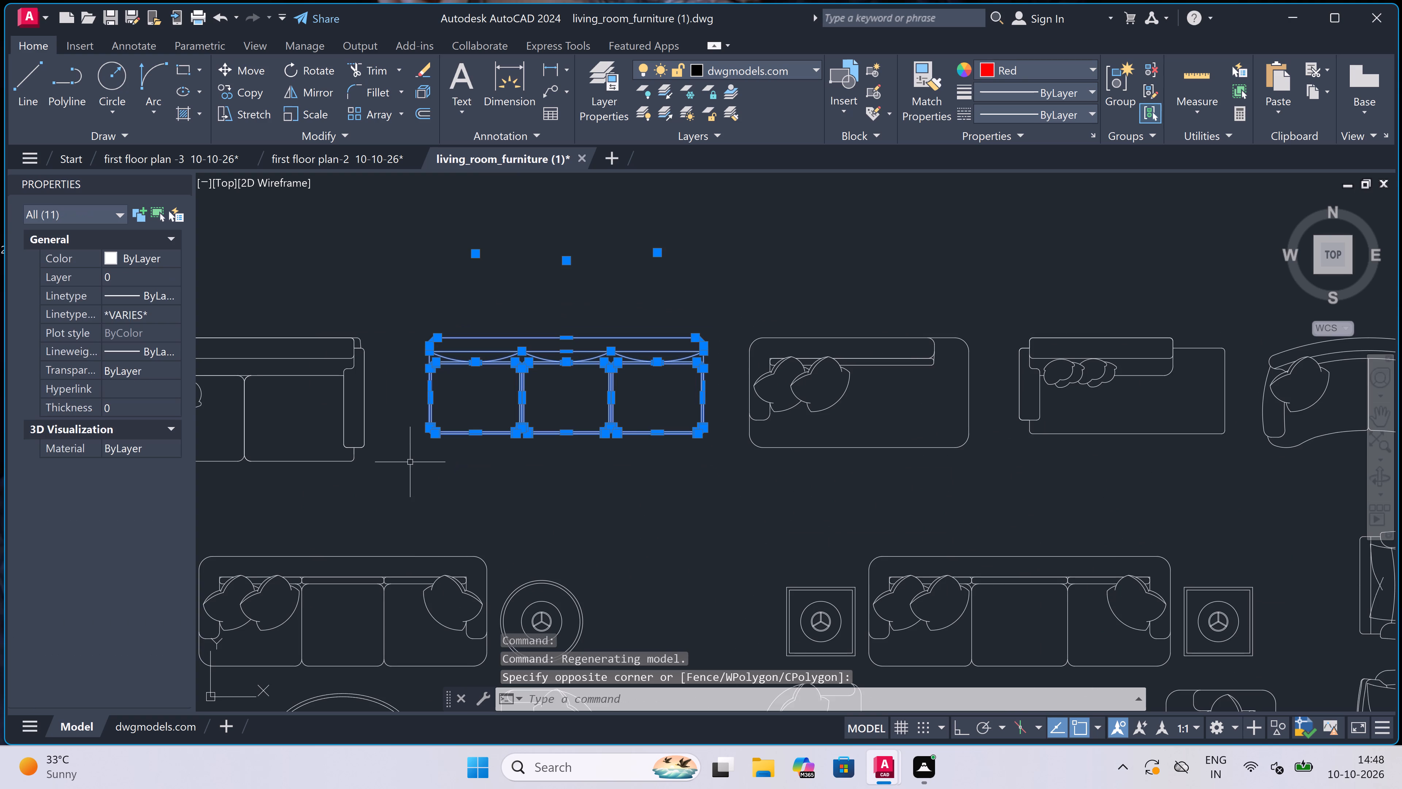
{"action": "key", "text": "ctrl+c"}
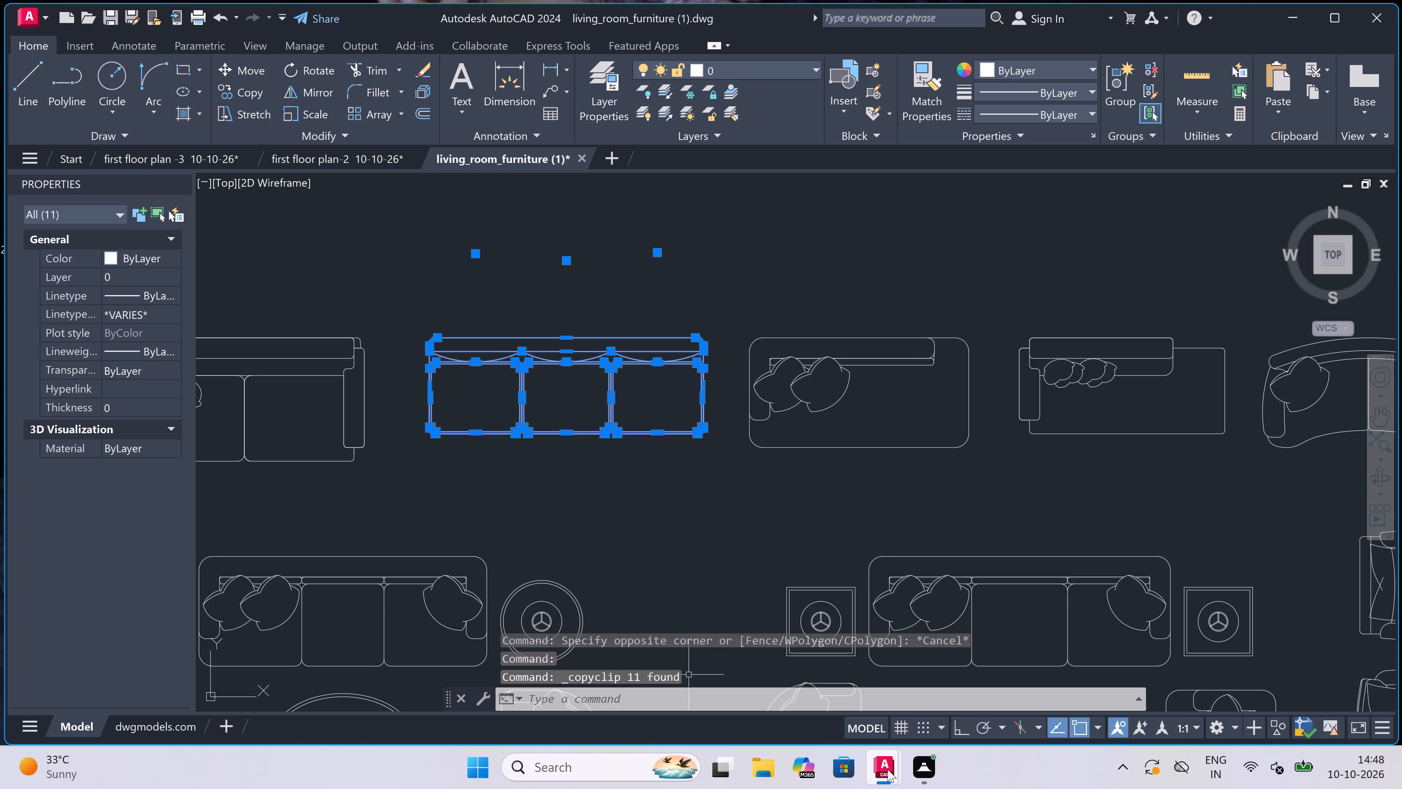
Switch to the first floor plan -3 drawing and paste the sofa in the empty space beside the plan.
{"action": "double_click", "coordinate": [747, 678]}
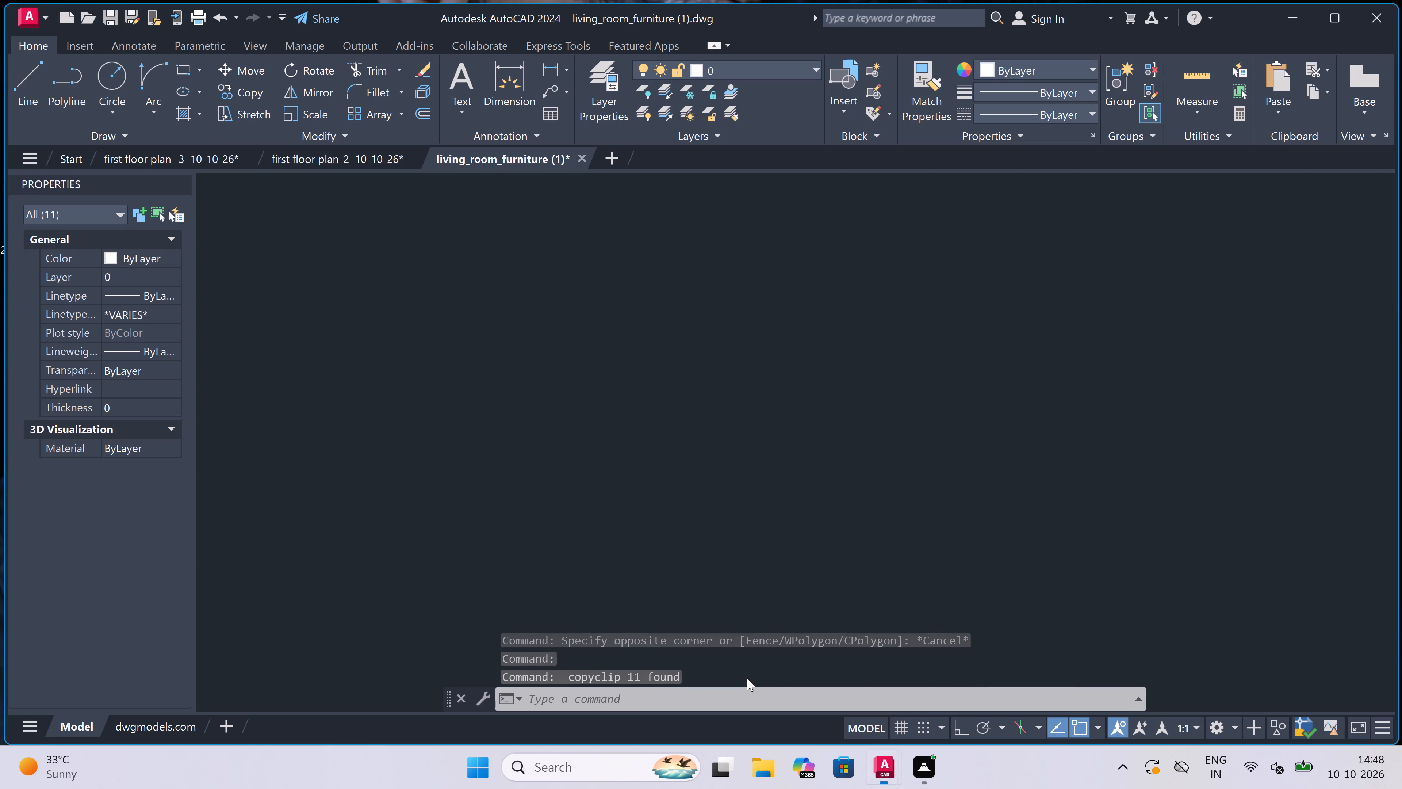
{"action": "key", "text": "ctrl+v"}
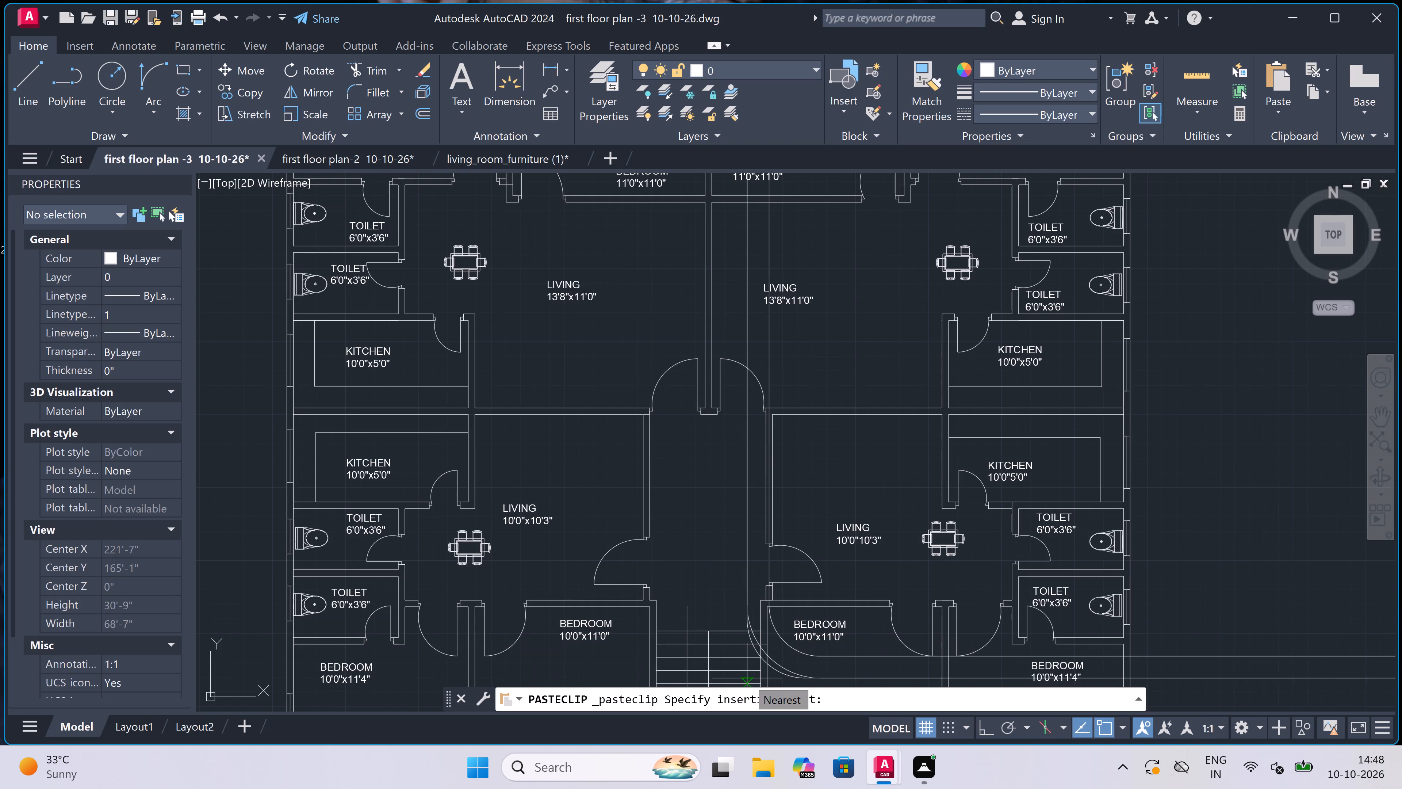
{"action": "scroll", "coordinate": [583, 392], "scroll_direction": "down", "scroll_amount": 7}
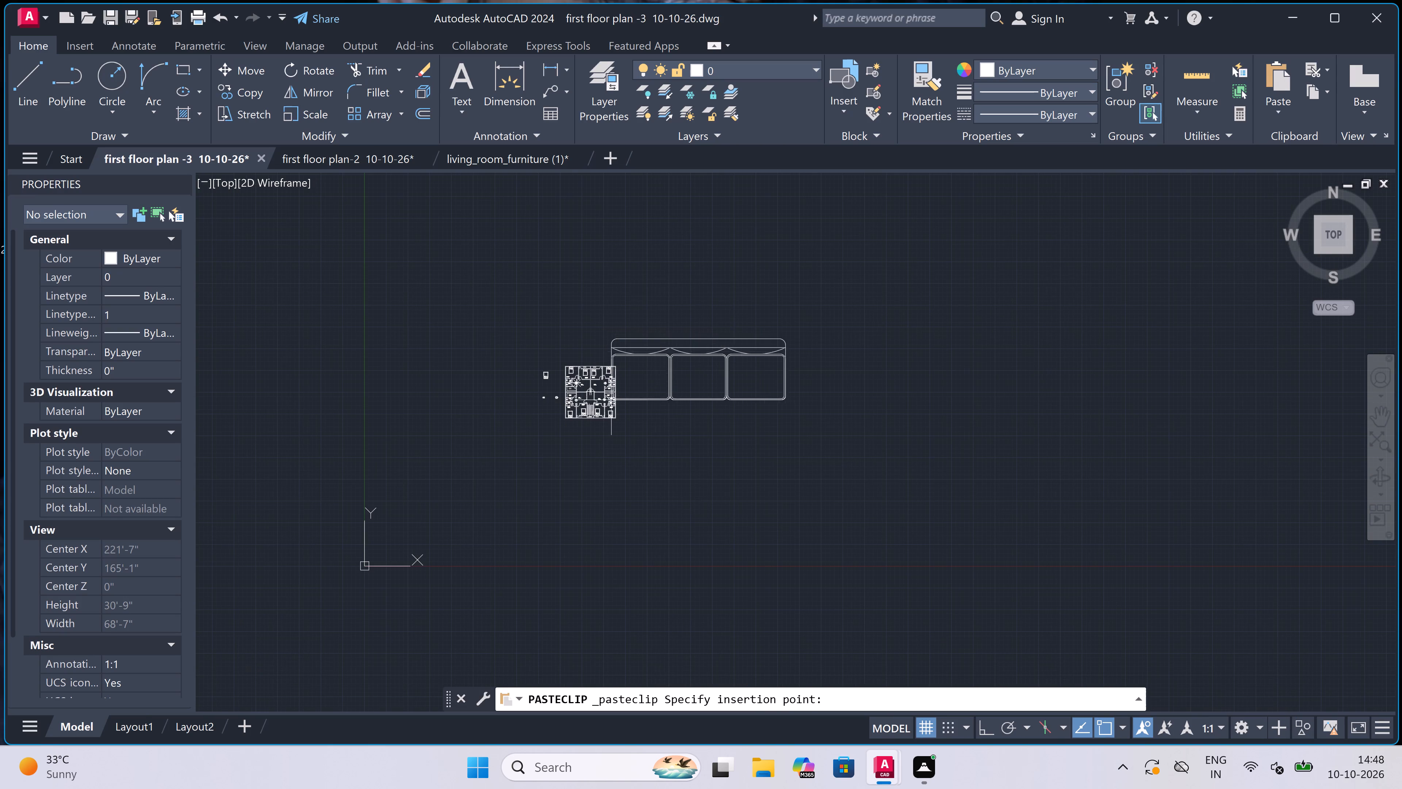
{"action": "triple_click", "coordinate": [672, 434]}
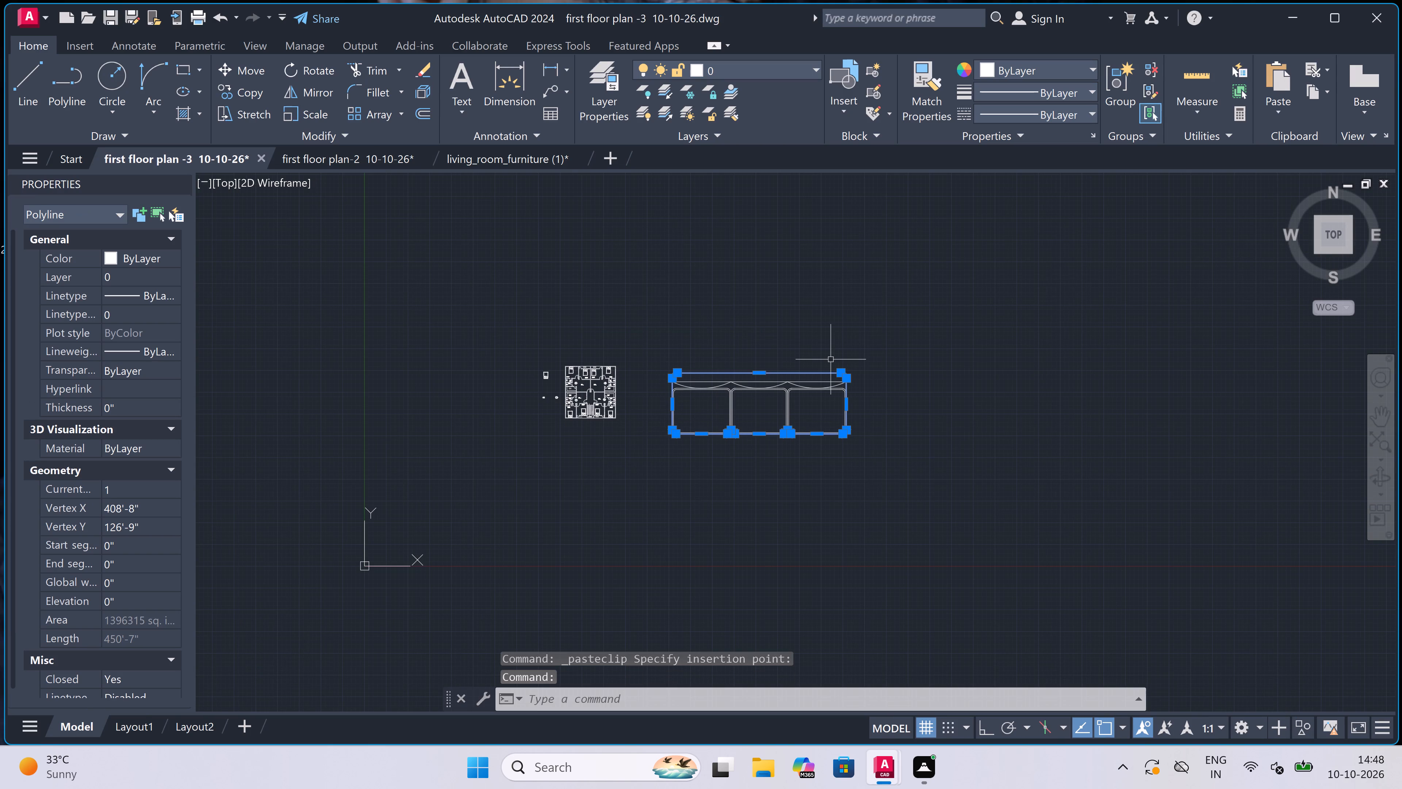
{"action": "key", "text": "Escape"}
Scale the pasted sofa down freehand from a base point on its back edge.
{"action": "scroll", "coordinate": [832, 359], "scroll_direction": "up", "scroll_amount": 2}
{"action": "left_click", "coordinate": [886, 357]}
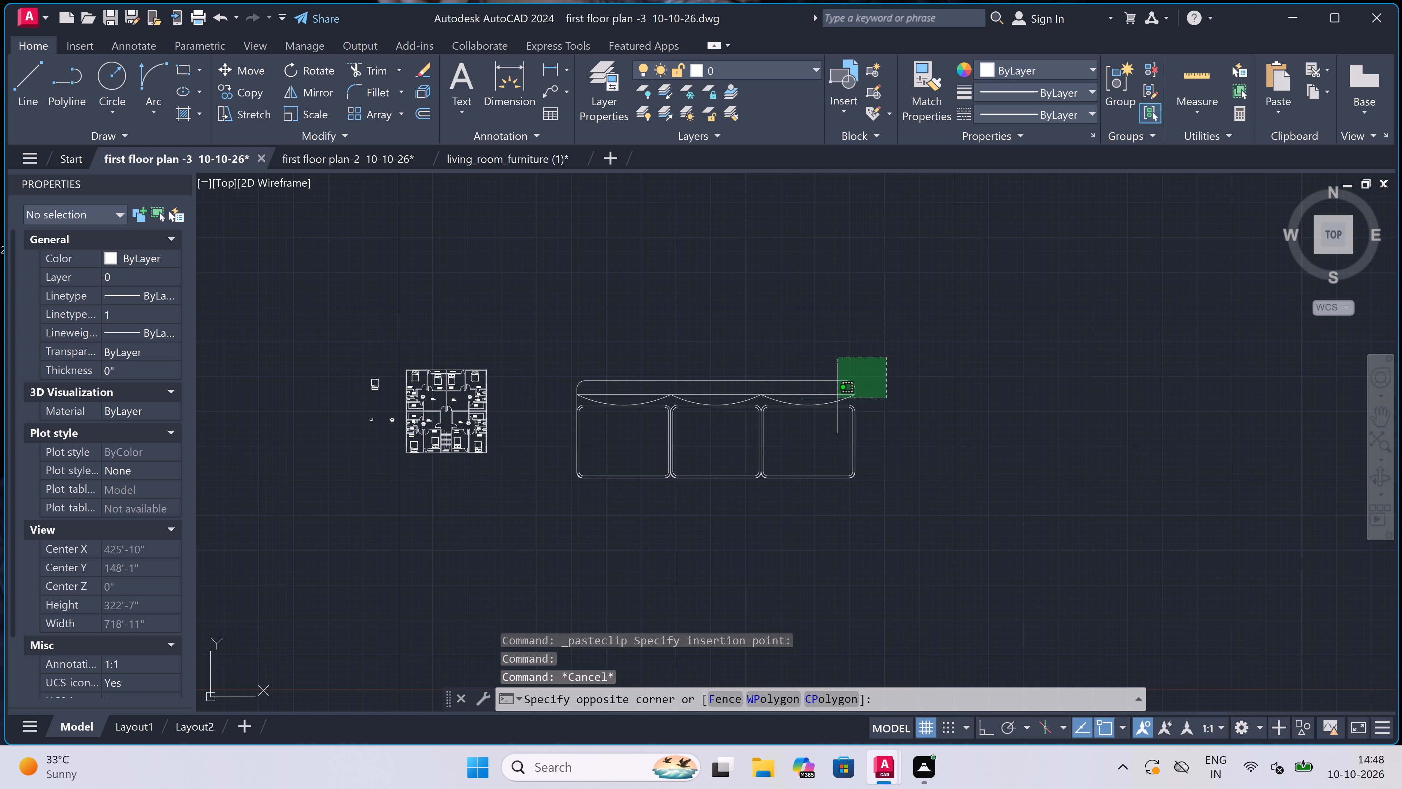
{"action": "left_click", "coordinate": [562, 538]}
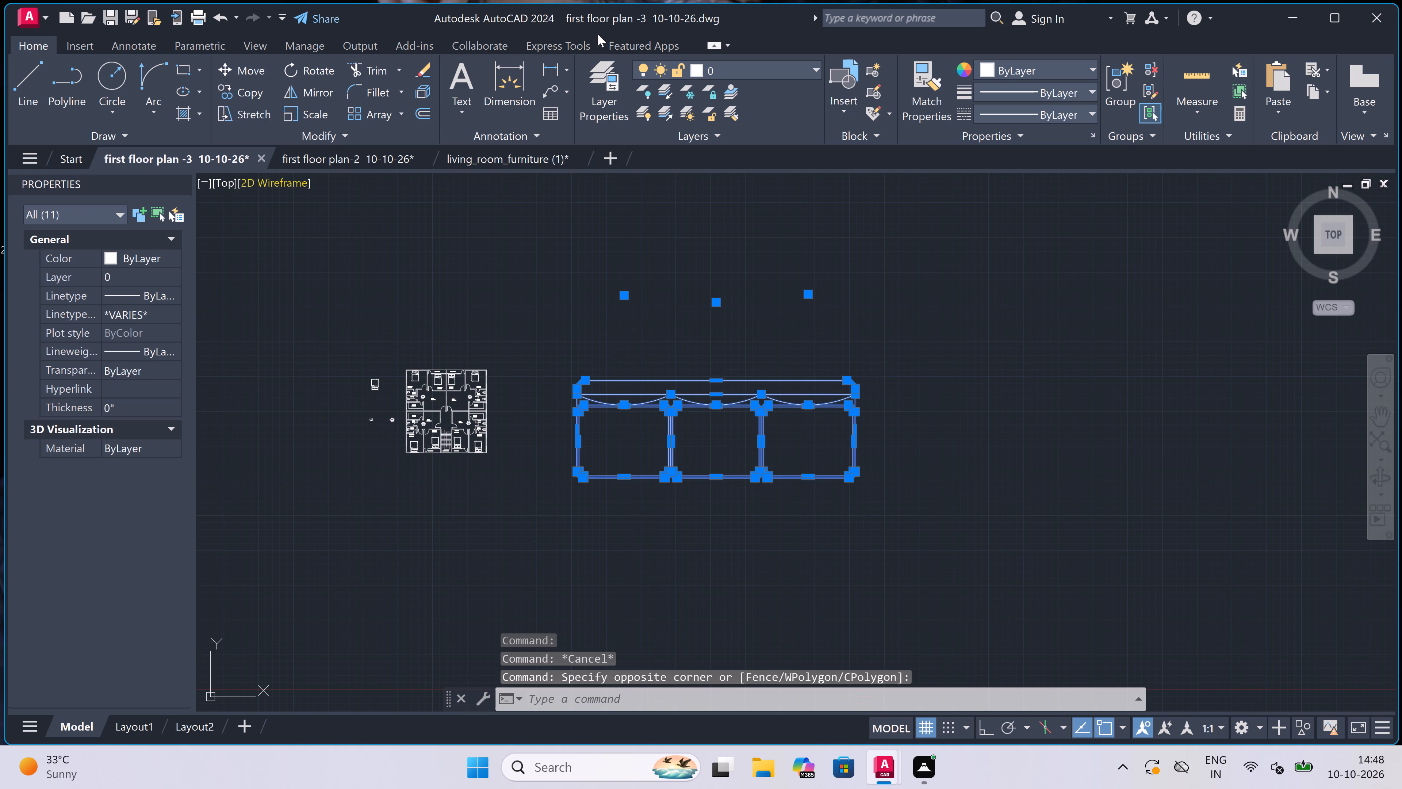
{"action": "left_click", "coordinate": [304, 110]}
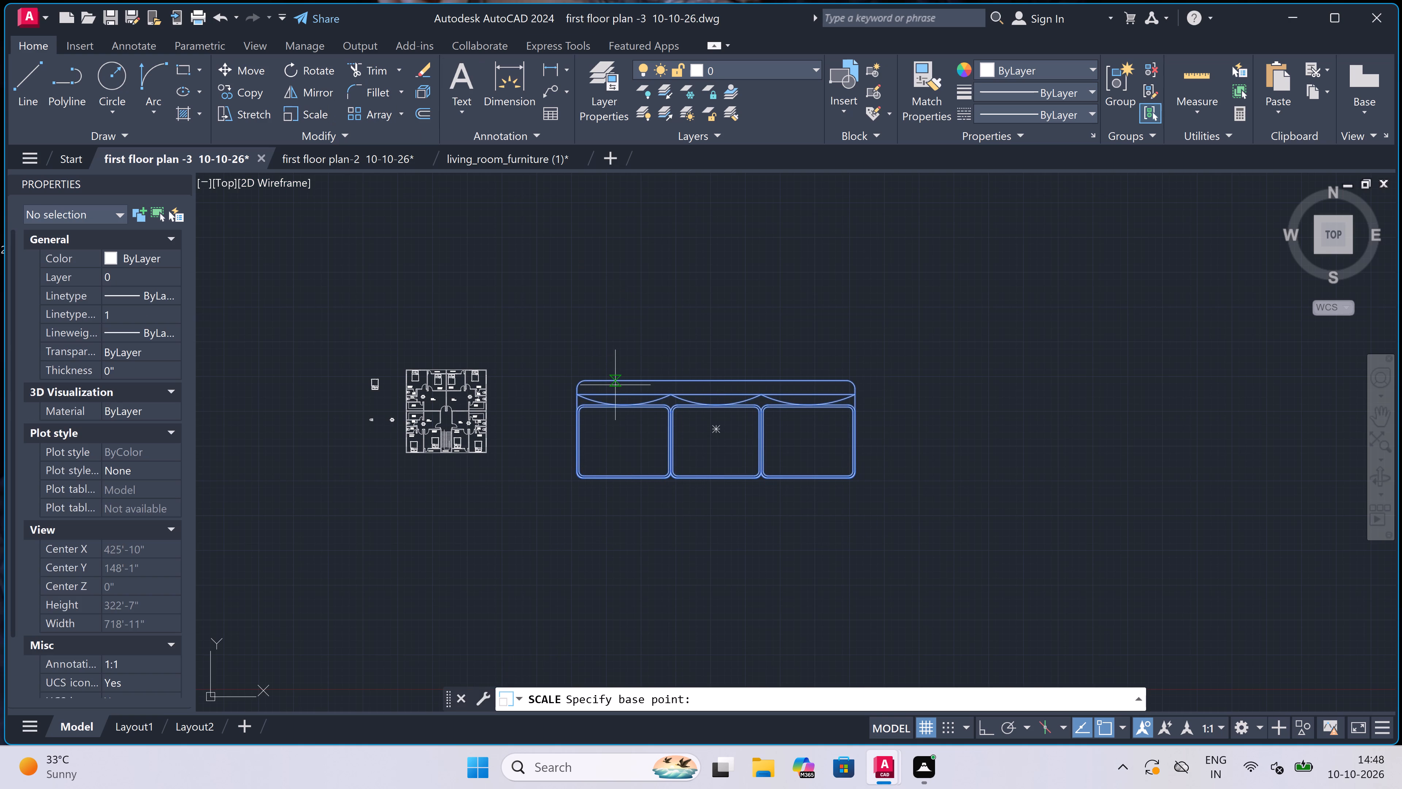
{"action": "left_click", "coordinate": [615, 385]}
{"action": "scroll", "coordinate": [615, 363], "scroll_direction": "up", "scroll_amount": 3}
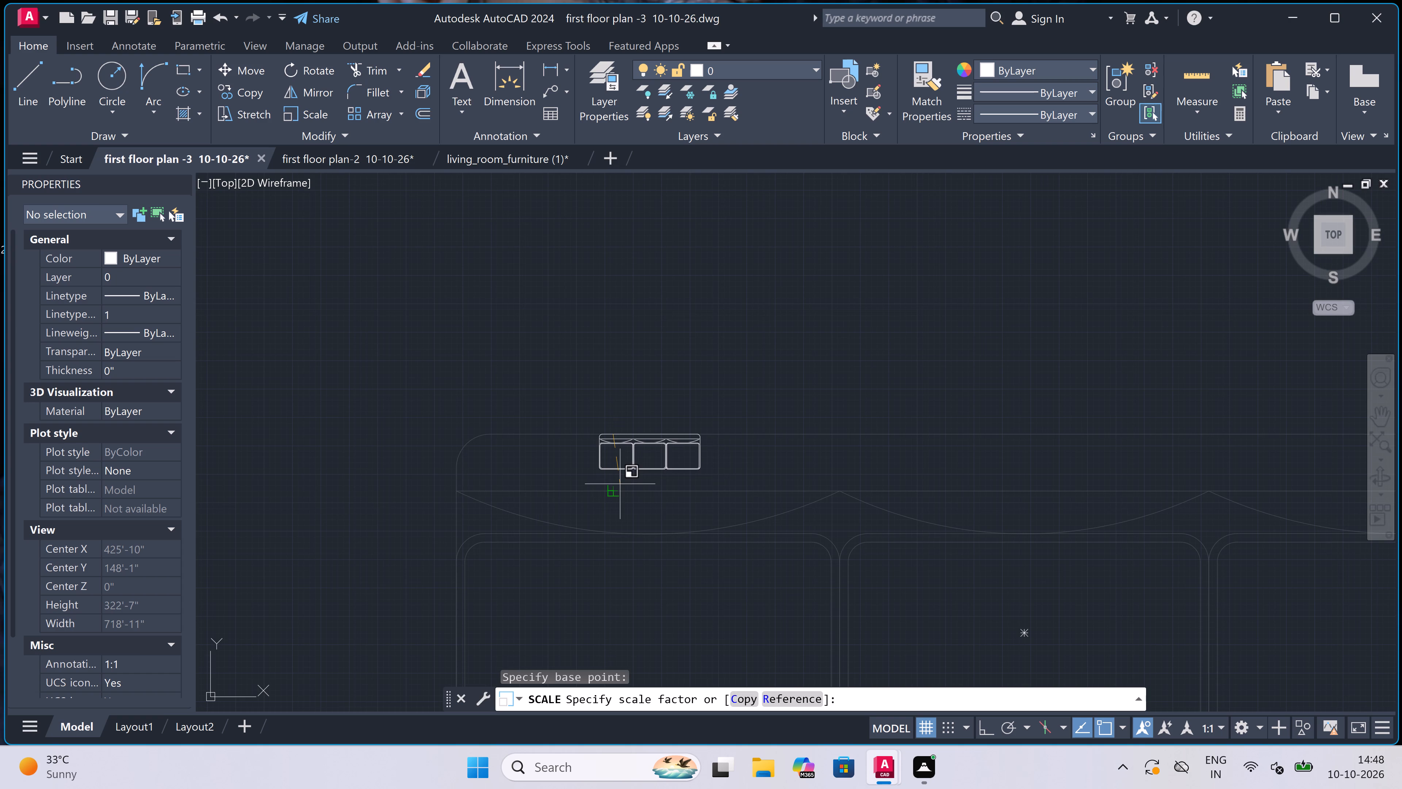
{"action": "double_click", "coordinate": [620, 484]}
Move the scaled sofa from its middle seat to the empty area just outside the plan's right-hand outer wall, level with the kitchens.
{"action": "left_click", "coordinate": [750, 394]}
{"action": "double_click", "coordinate": [750, 397]}
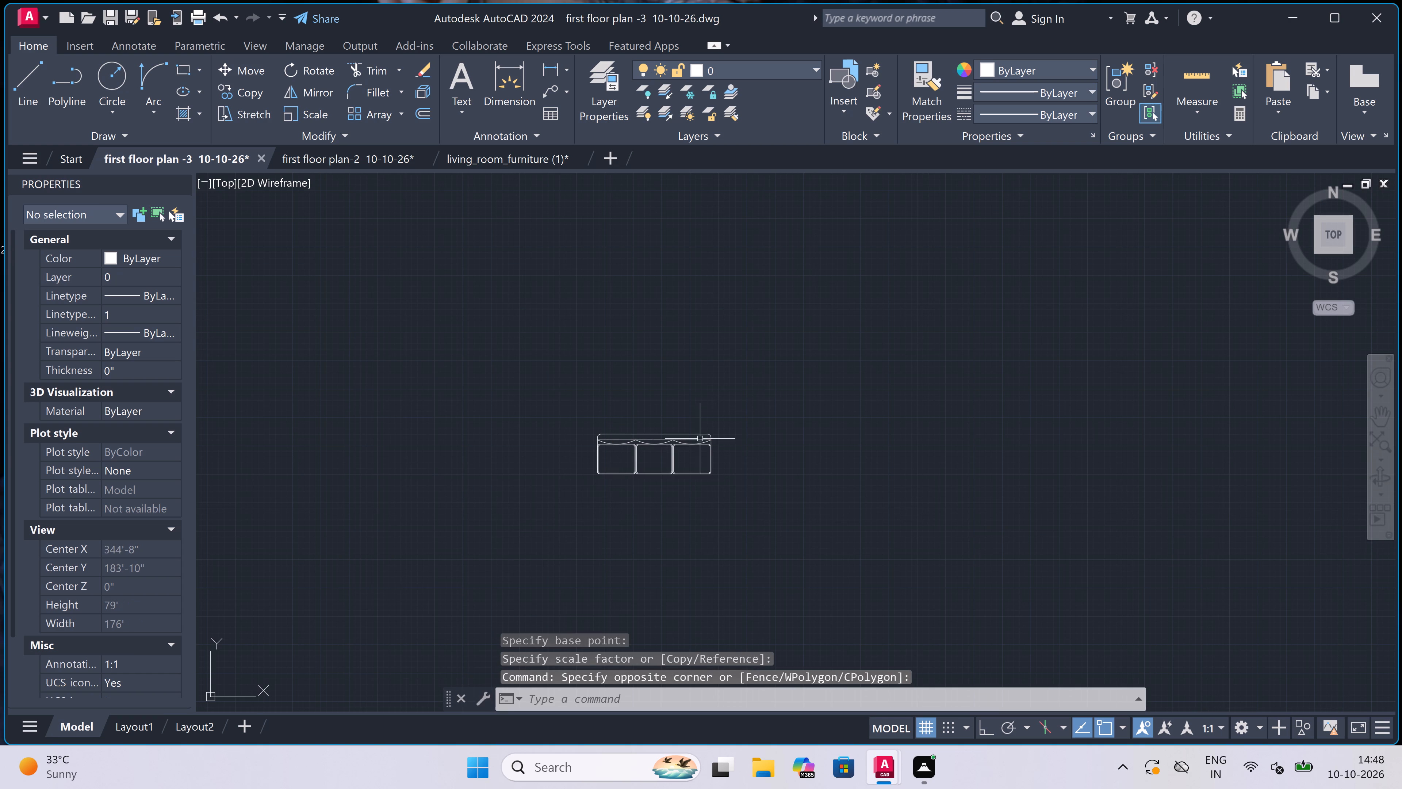
{"action": "left_click", "coordinate": [771, 397]}
{"action": "double_click", "coordinate": [452, 521]}
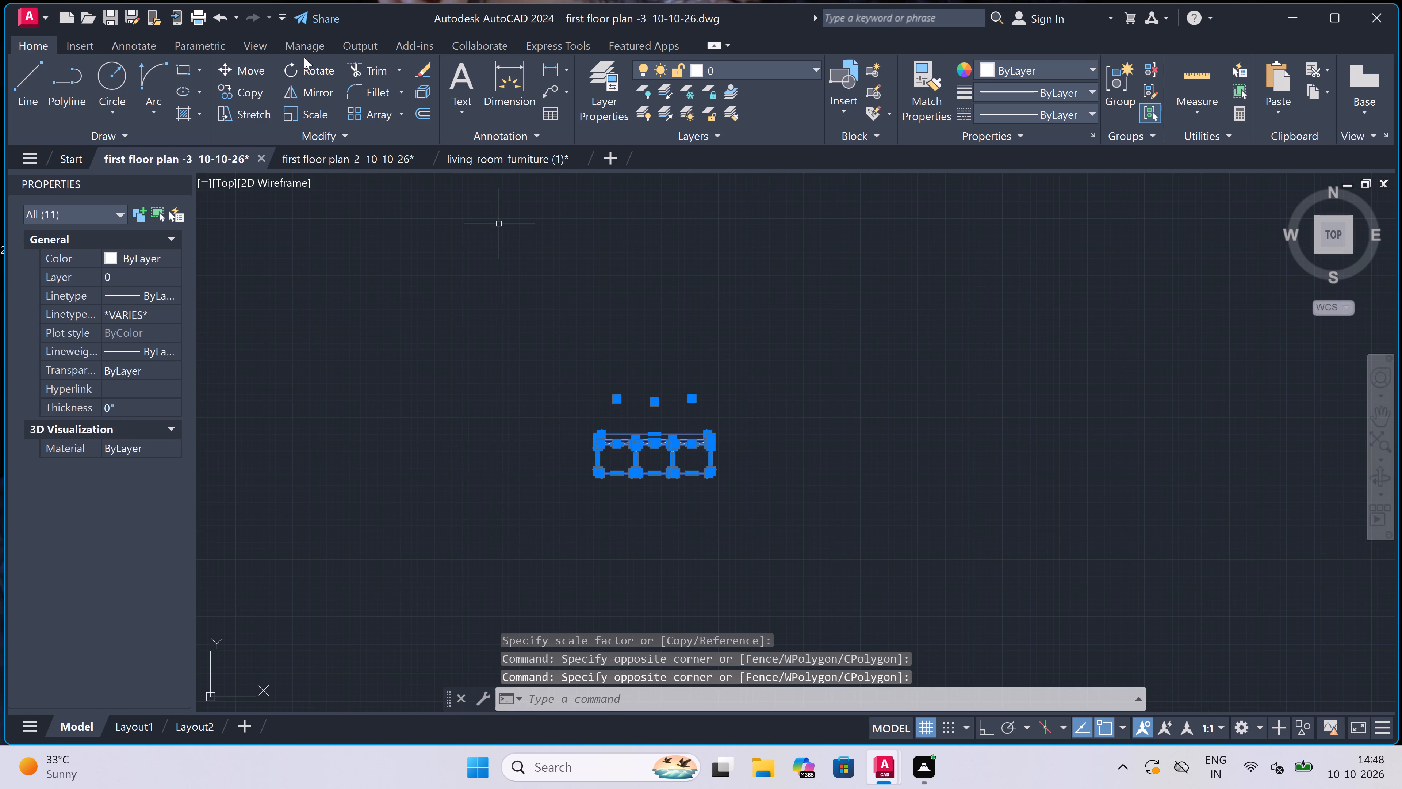
{"action": "double_click", "coordinate": [249, 68]}
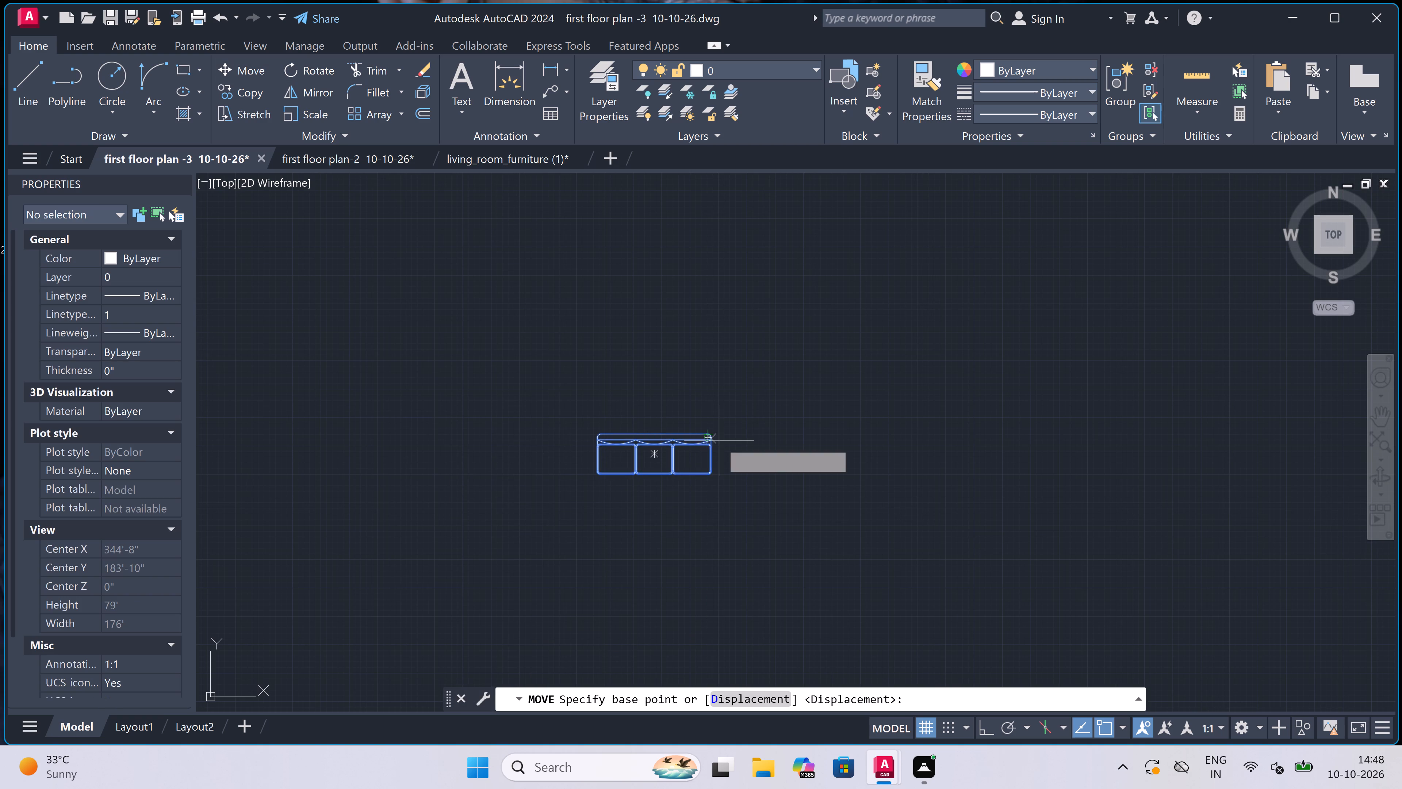
{"action": "left_click", "coordinate": [655, 454]}
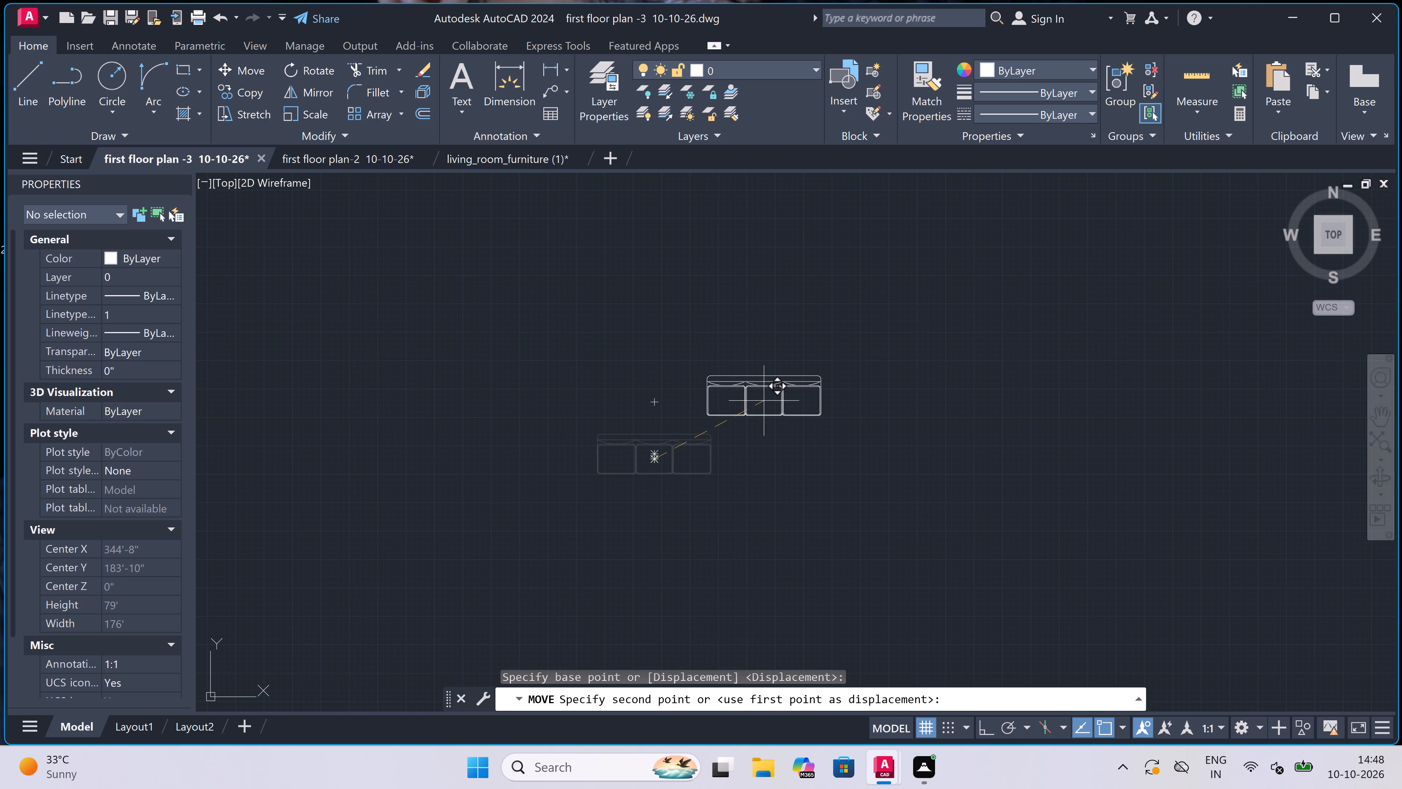
{"action": "scroll", "coordinate": [765, 400], "scroll_direction": "down", "scroll_amount": 5}
{"action": "scroll", "coordinate": [684, 415], "scroll_direction": "up", "scroll_amount": 4}
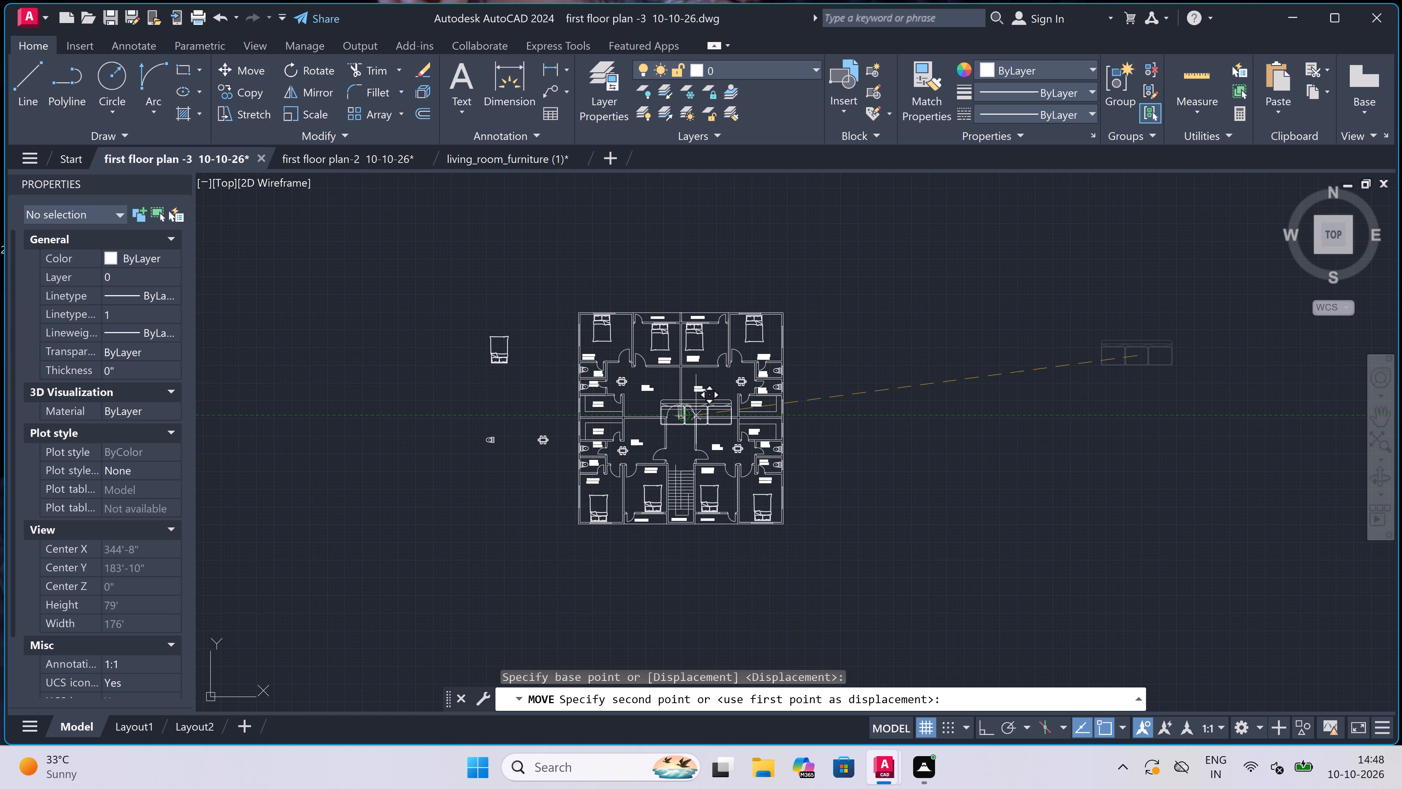
{"action": "scroll", "coordinate": [859, 386], "scroll_direction": "up", "scroll_amount": 2}
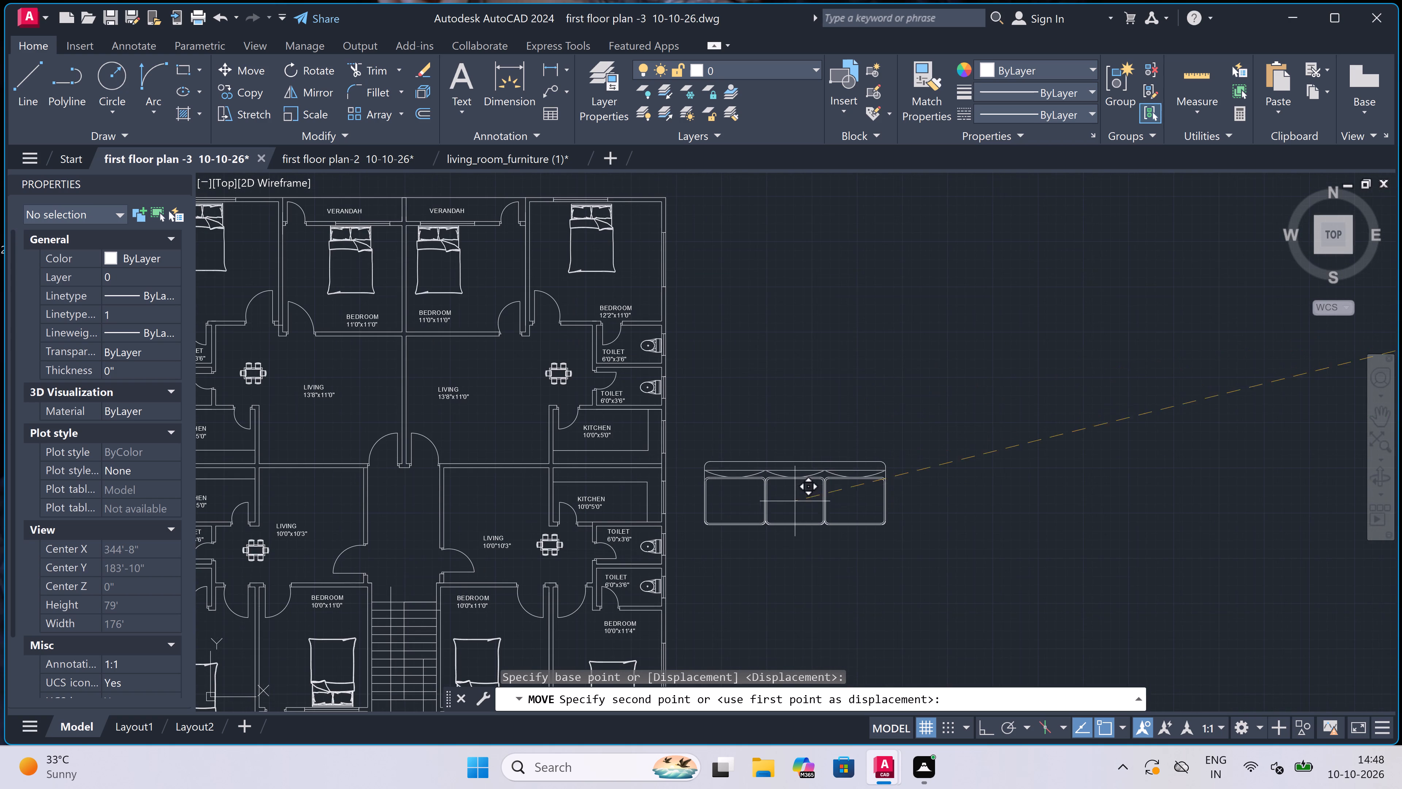
{"action": "left_click", "coordinate": [795, 501]}
Scale the sofa down further freehand to suit the living rooms, using a base point on its first seat.
{"action": "left_click", "coordinate": [918, 446]}
{"action": "left_click_drag", "start_coordinate": [919, 448], "coordinate": [918, 457]}
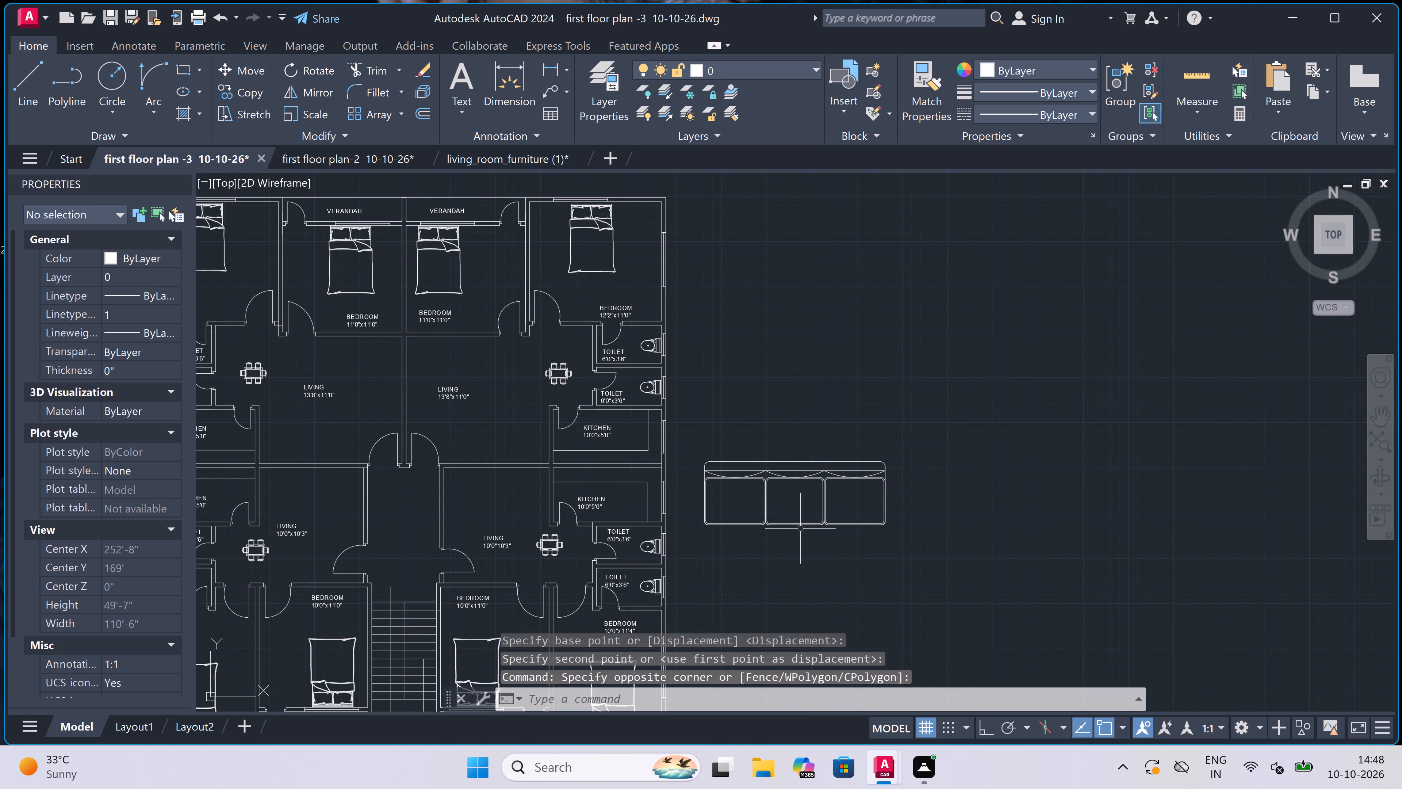
{"action": "left_click", "coordinate": [902, 446]}
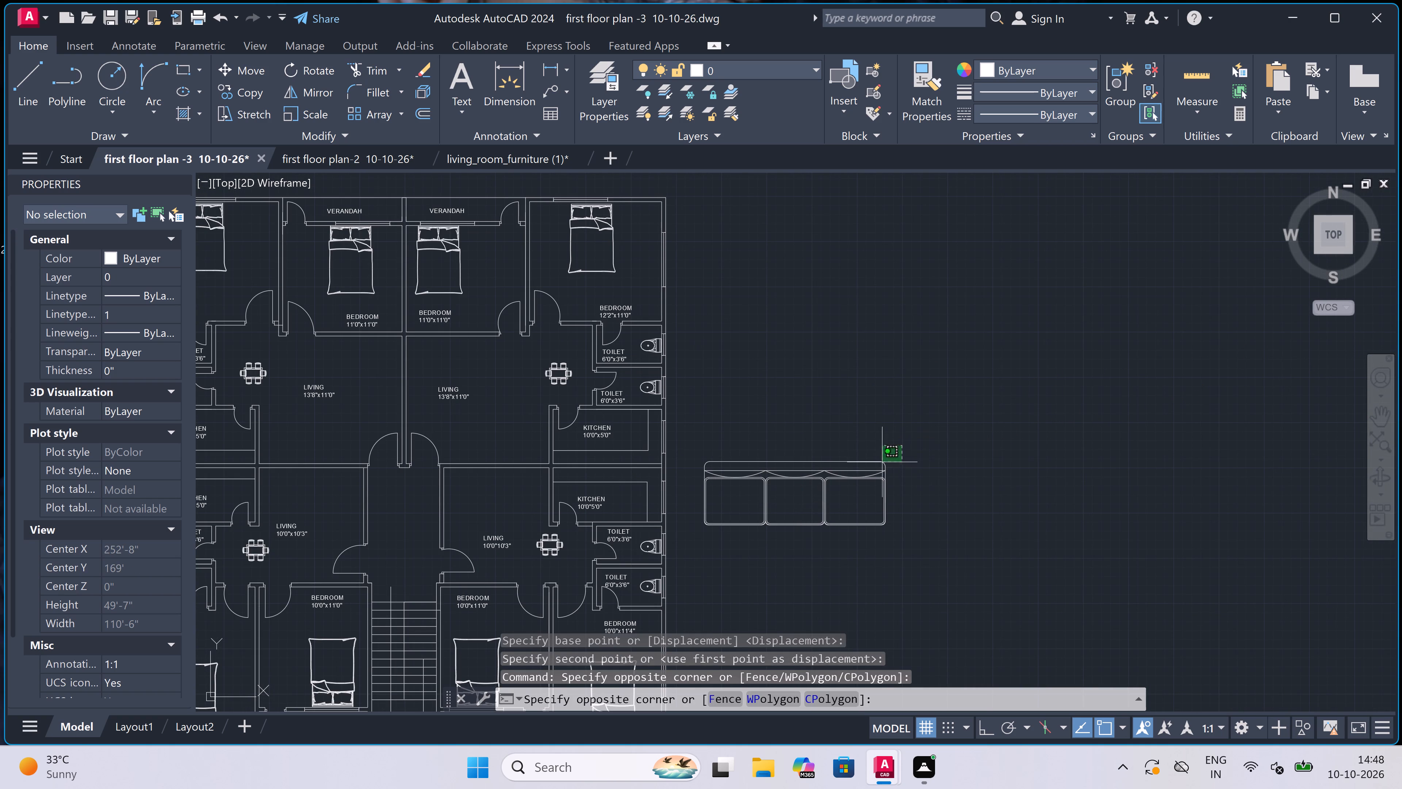
{"action": "left_click", "coordinate": [692, 535]}
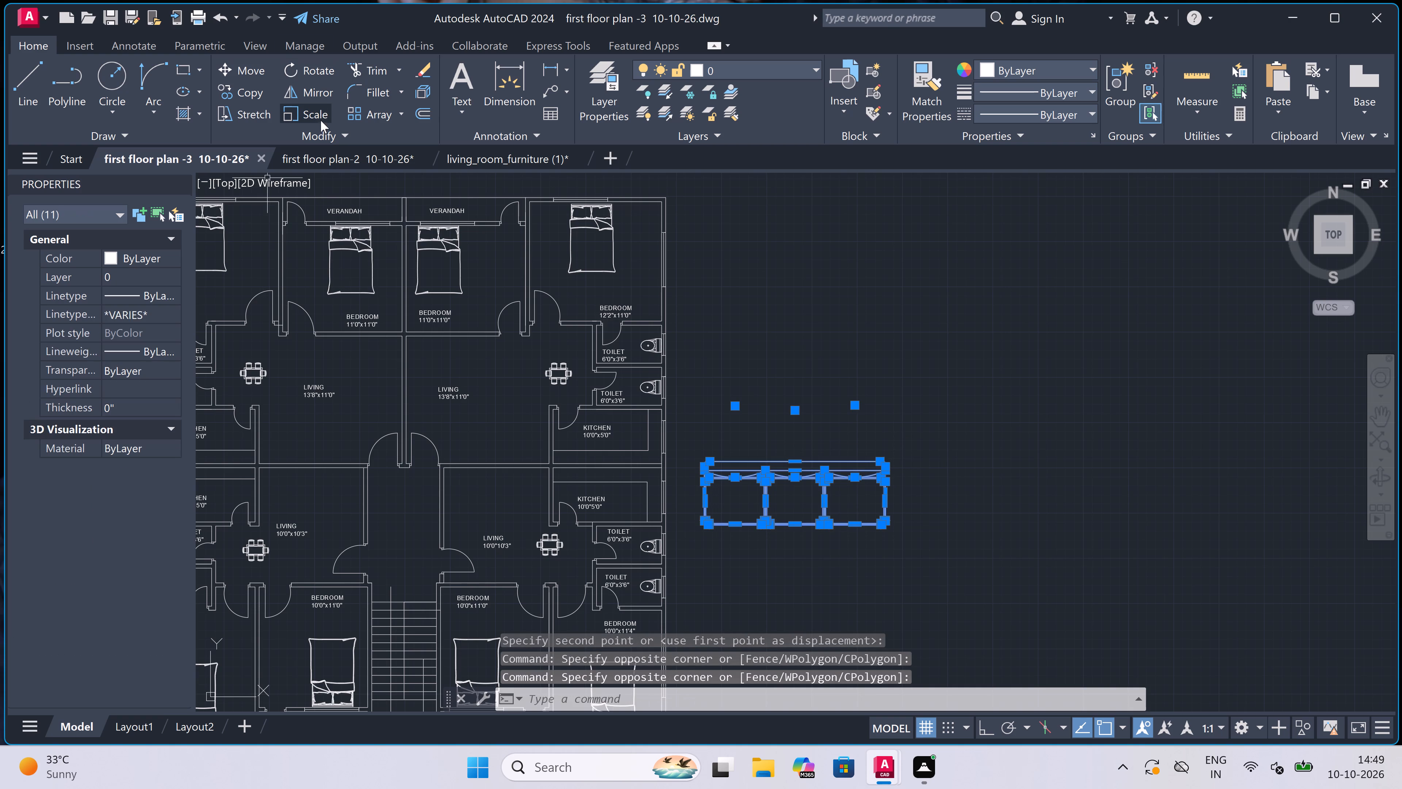
{"action": "left_click", "coordinate": [319, 111]}
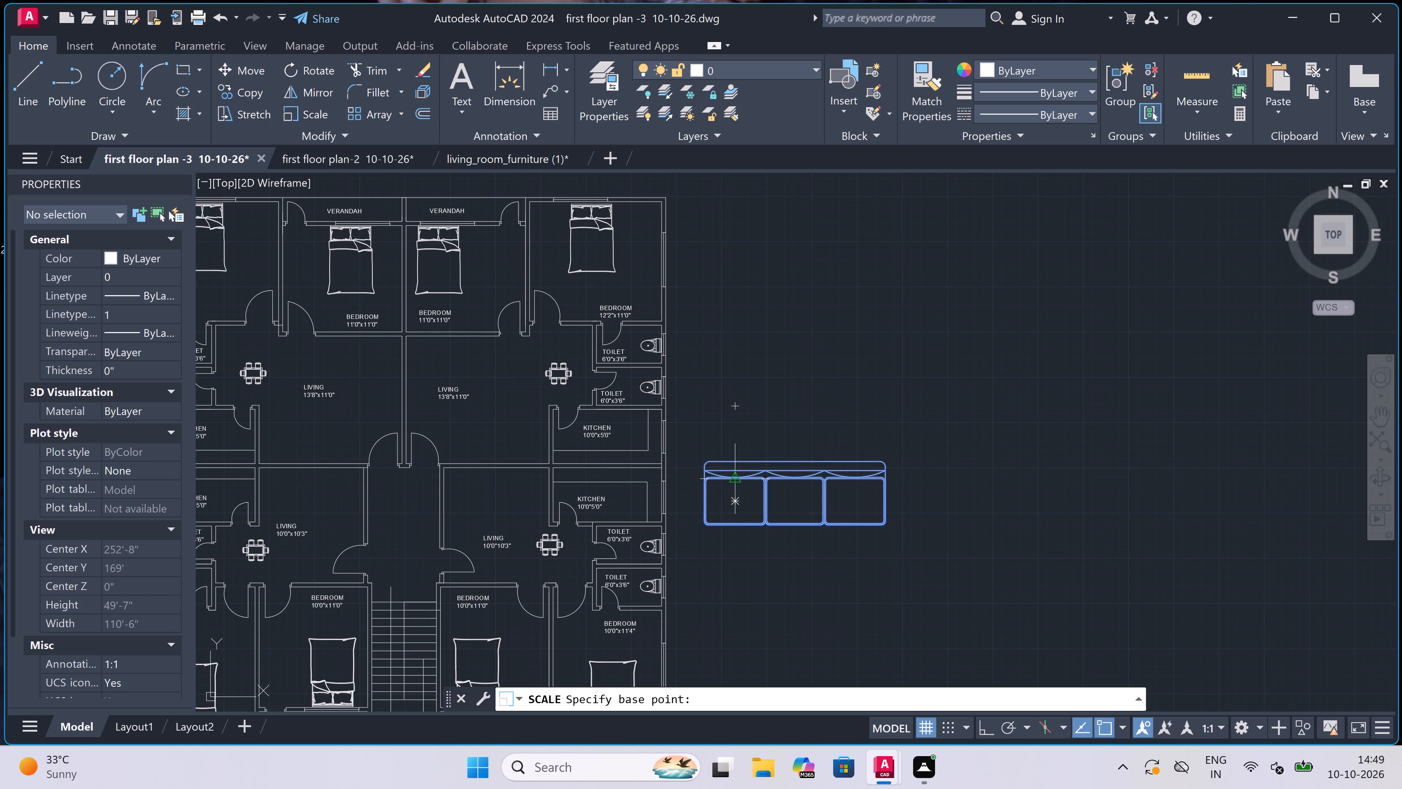
{"action": "left_click", "coordinate": [733, 483]}
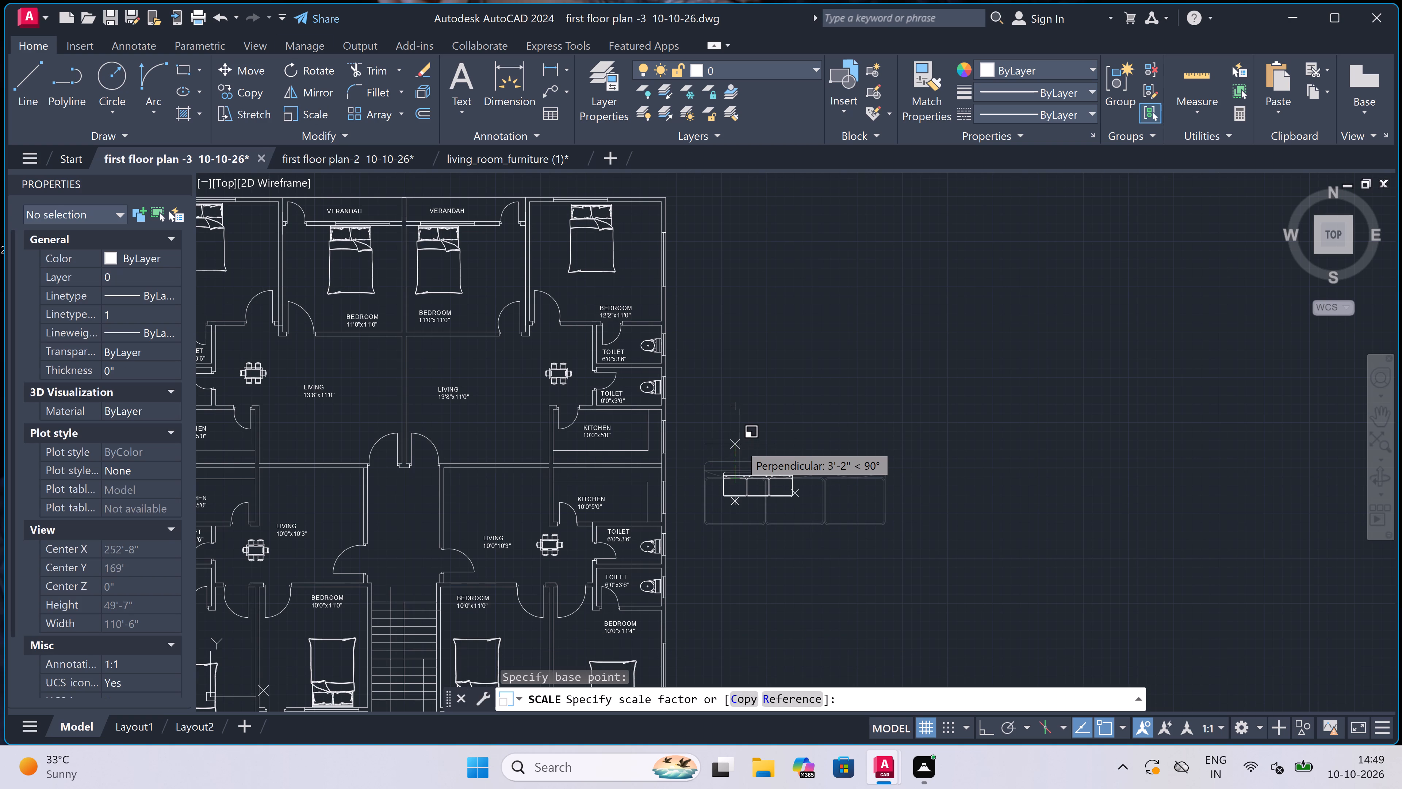
{"action": "left_click", "coordinate": [740, 444]}
Rotate the sofa 90° clockwise about its end with Ortho on, so it stands vertical with its back on the right.
{"action": "left_click_drag", "start_coordinate": [845, 449], "coordinate": [845, 452]}
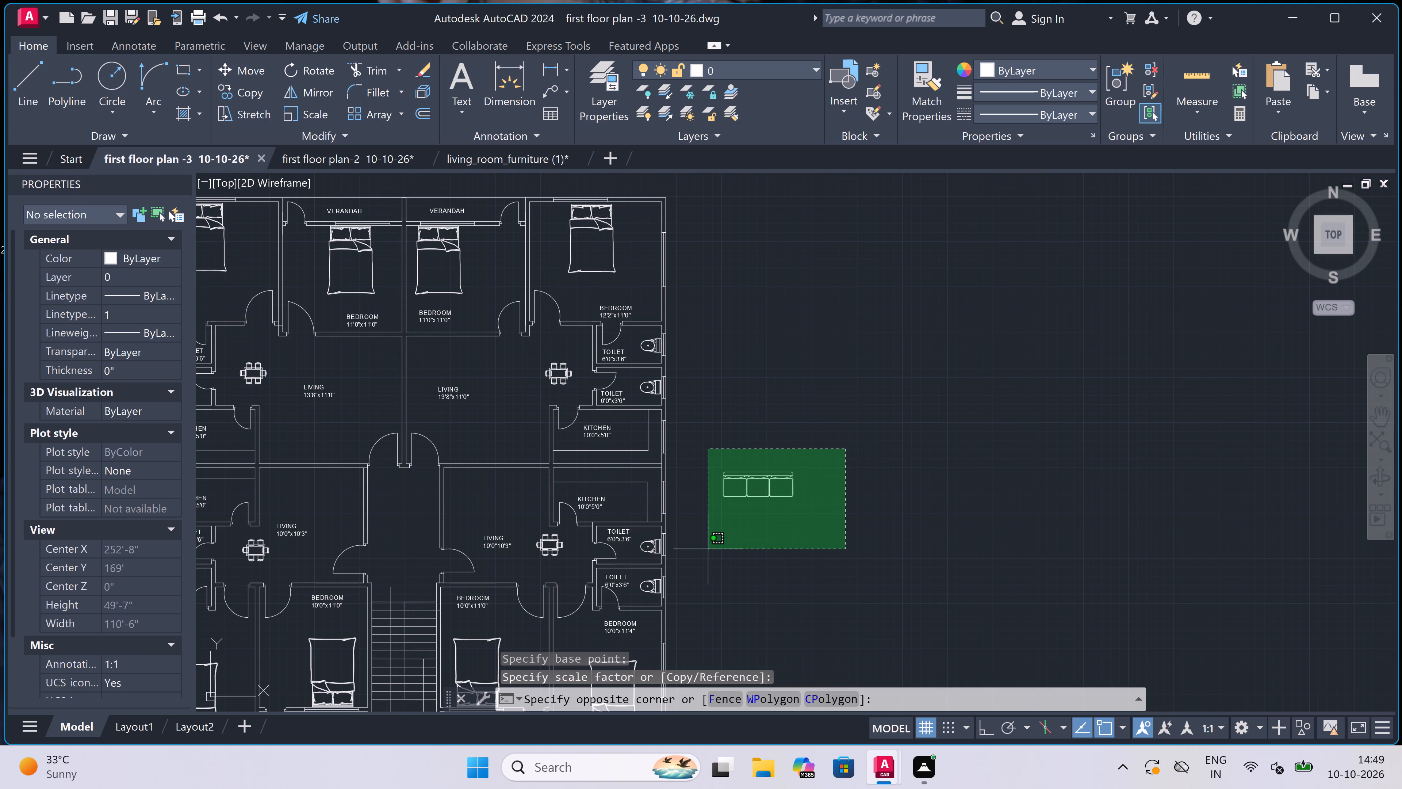
{"action": "left_click", "coordinate": [696, 559]}
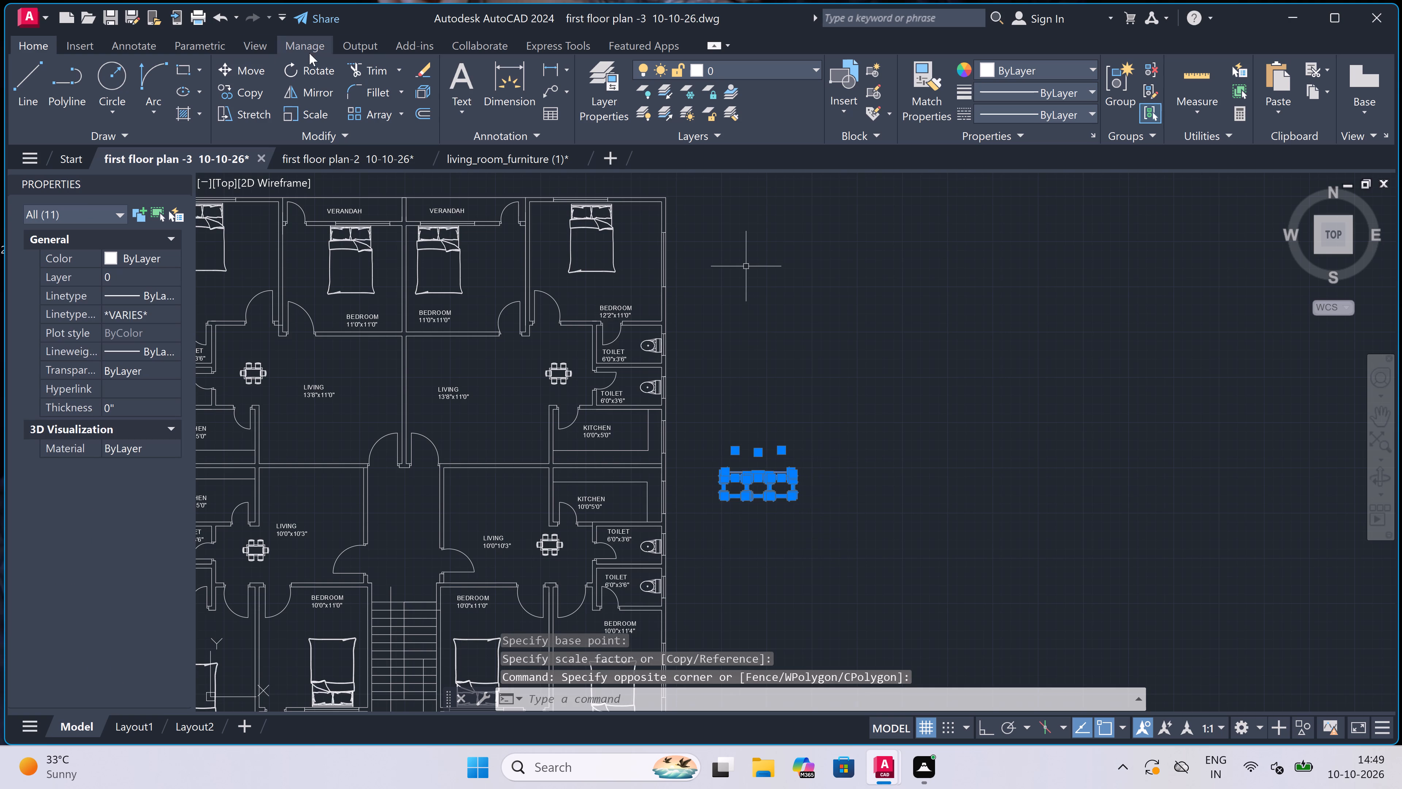
{"action": "left_click", "coordinate": [313, 63]}
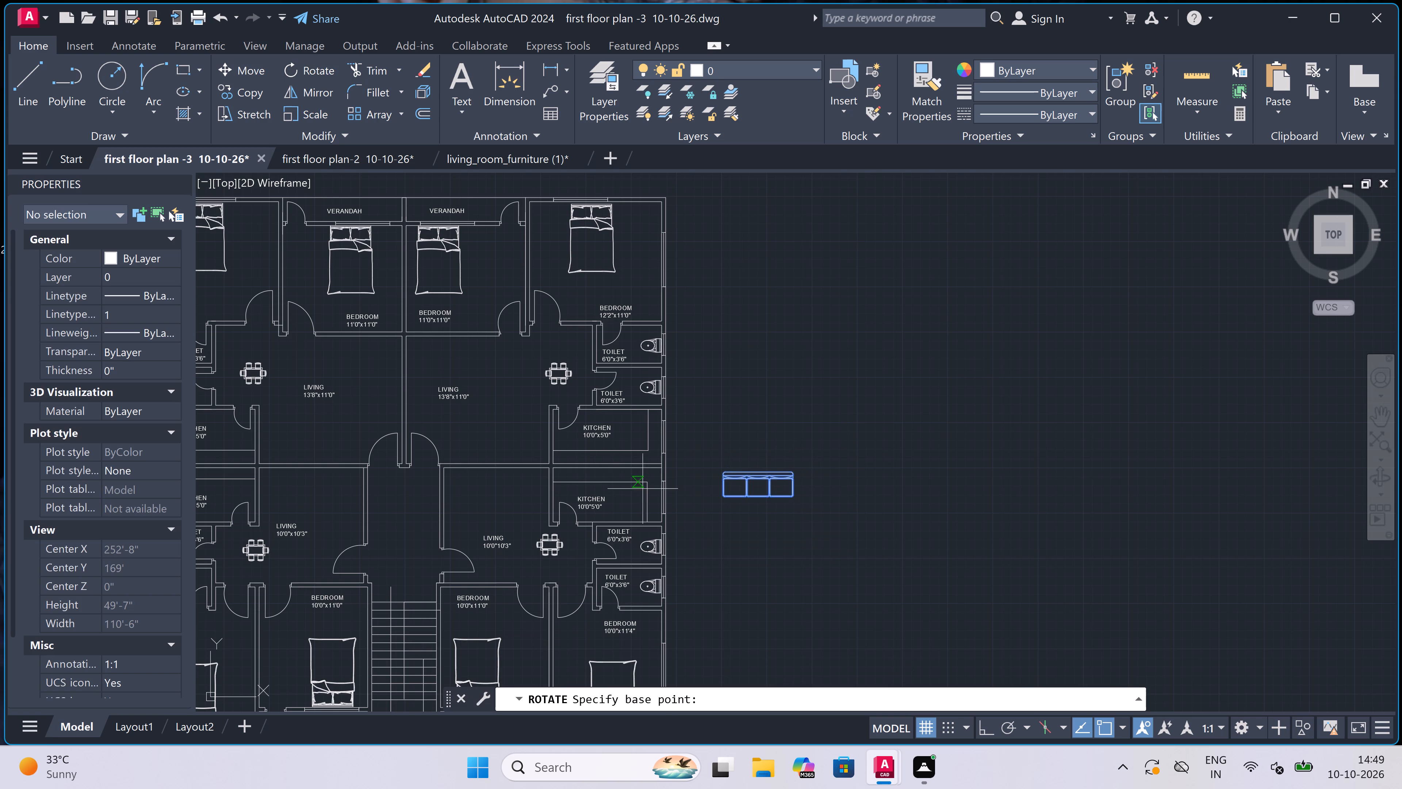
{"action": "left_click", "coordinate": [724, 486]}
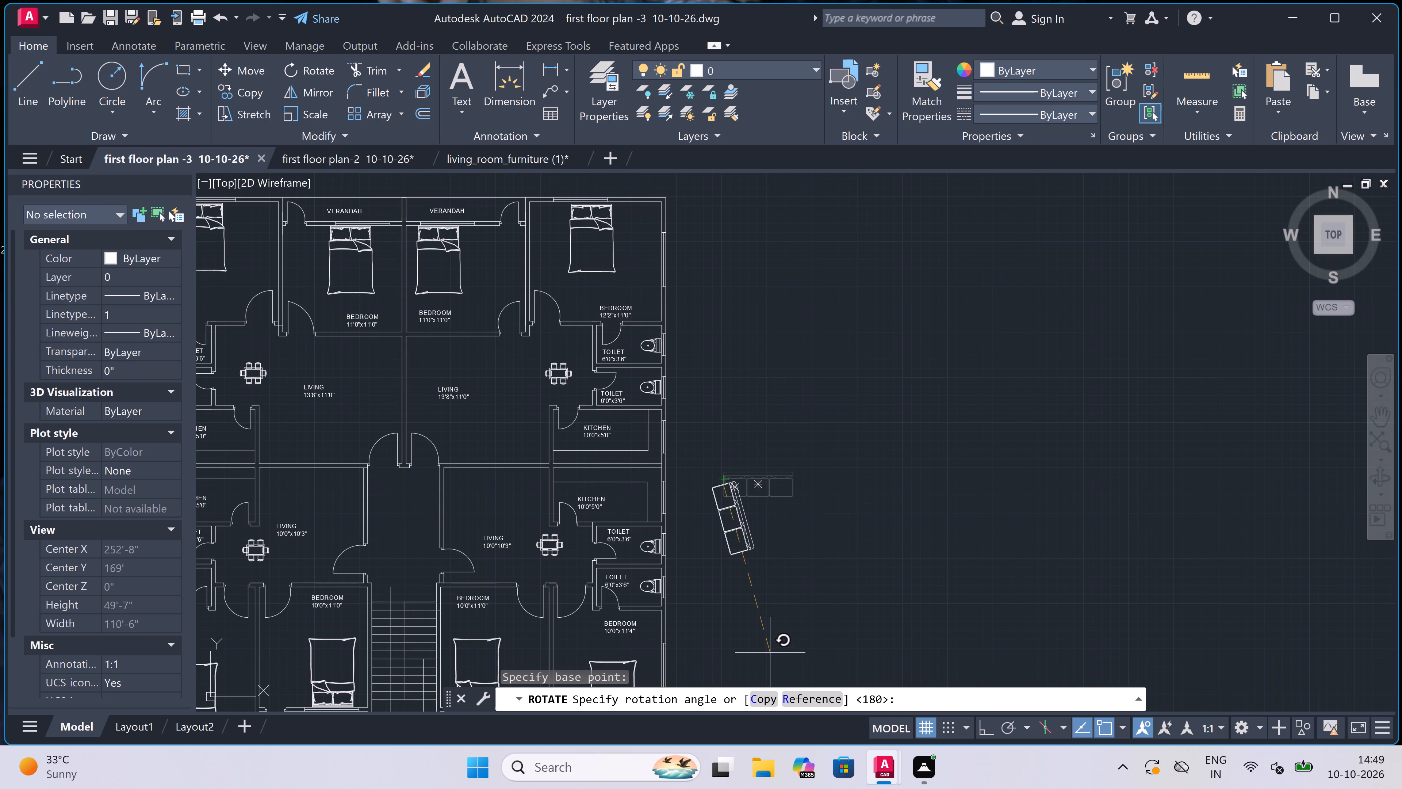
{"action": "key", "text": "F8"}
{"action": "double_click", "coordinate": [723, 633]}
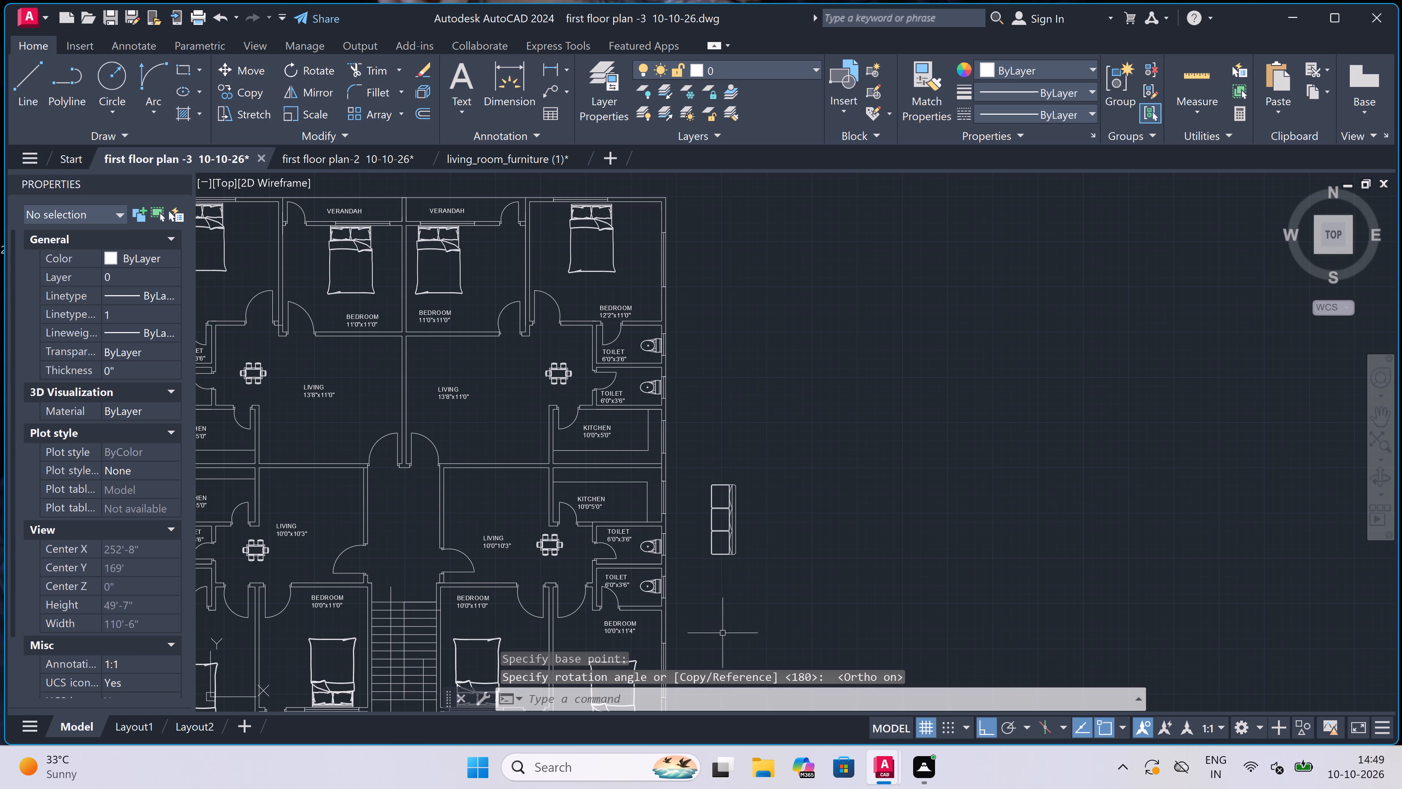
Copy the vertical sofa from its back edge into the upper-left 13'8"x11'0" living room, with its back against the central dividing wall.
{"action": "double_click", "coordinate": [744, 472]}
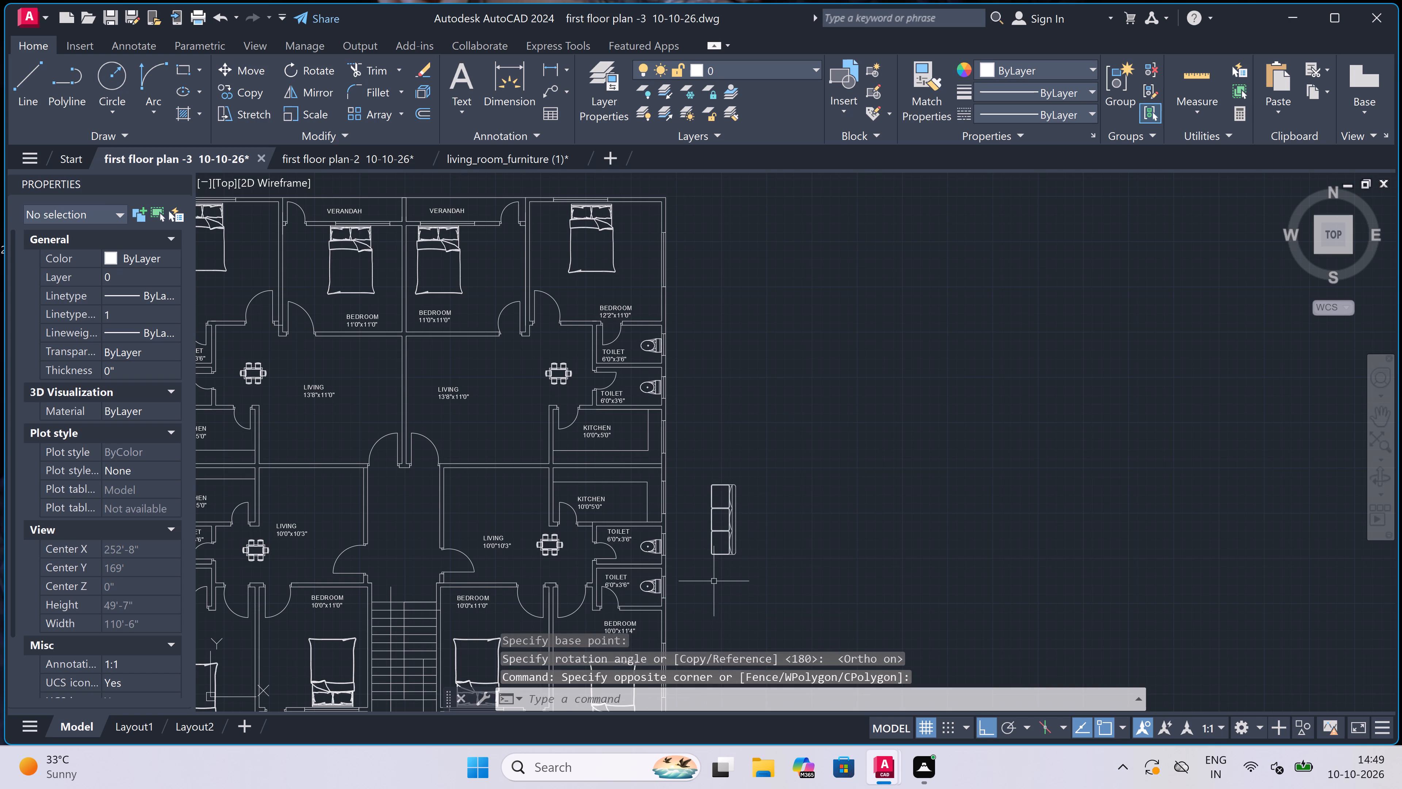
{"action": "left_click_drag", "start_coordinate": [773, 468], "coordinate": [770, 474]}
{"action": "left_click", "coordinate": [704, 587]}
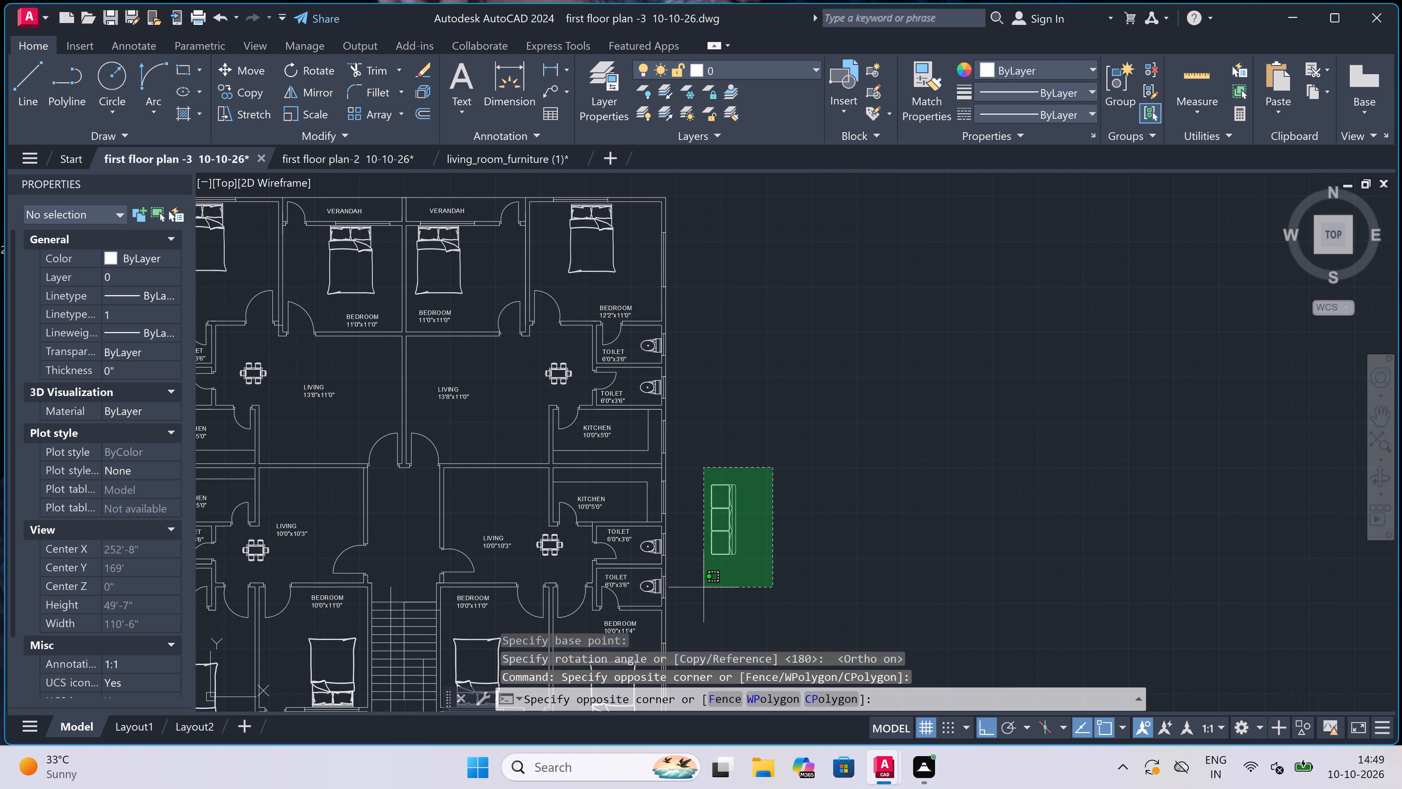
{"action": "left_click", "coordinate": [236, 88]}
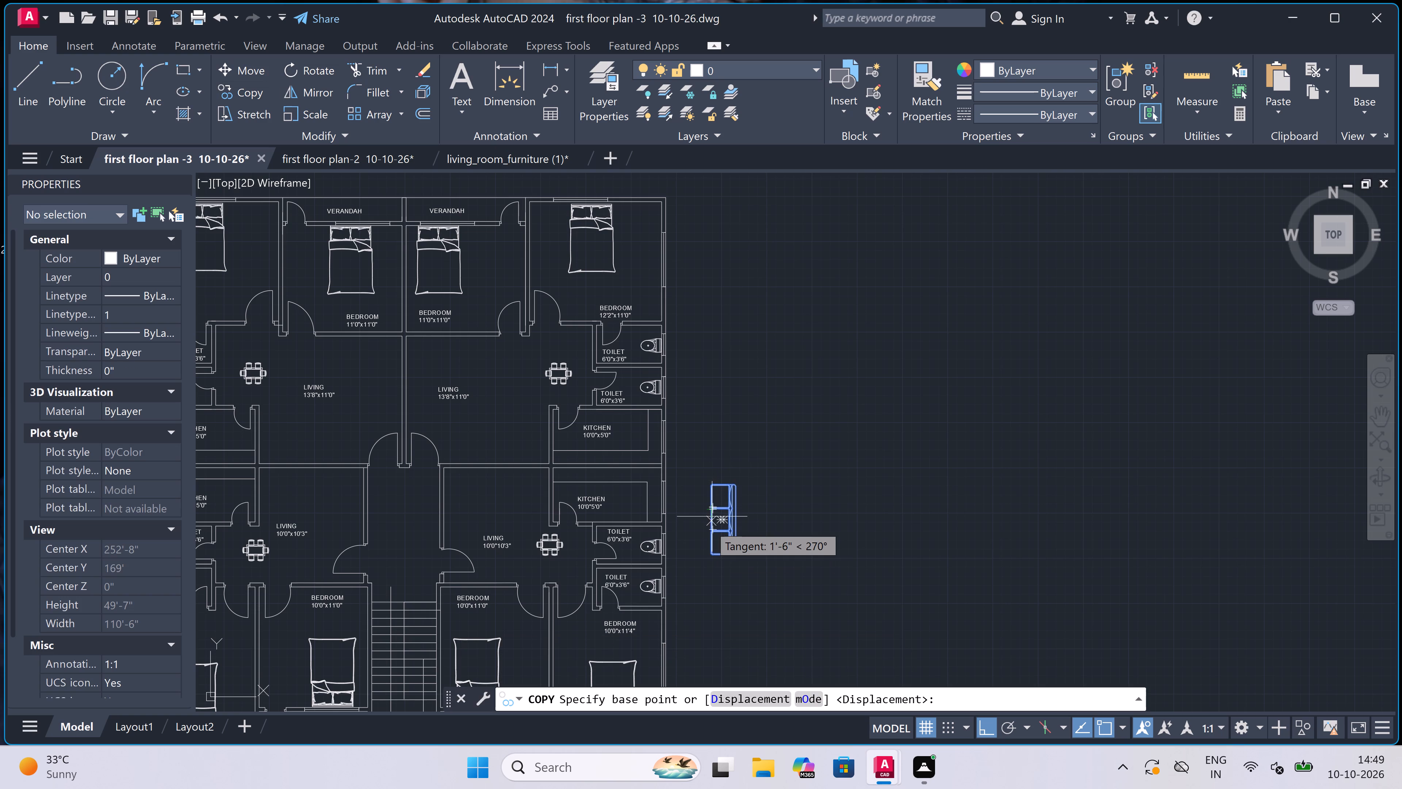
{"action": "scroll", "coordinate": [739, 519], "scroll_direction": "up", "scroll_amount": 3}
{"action": "triple_click", "coordinate": [731, 517]}
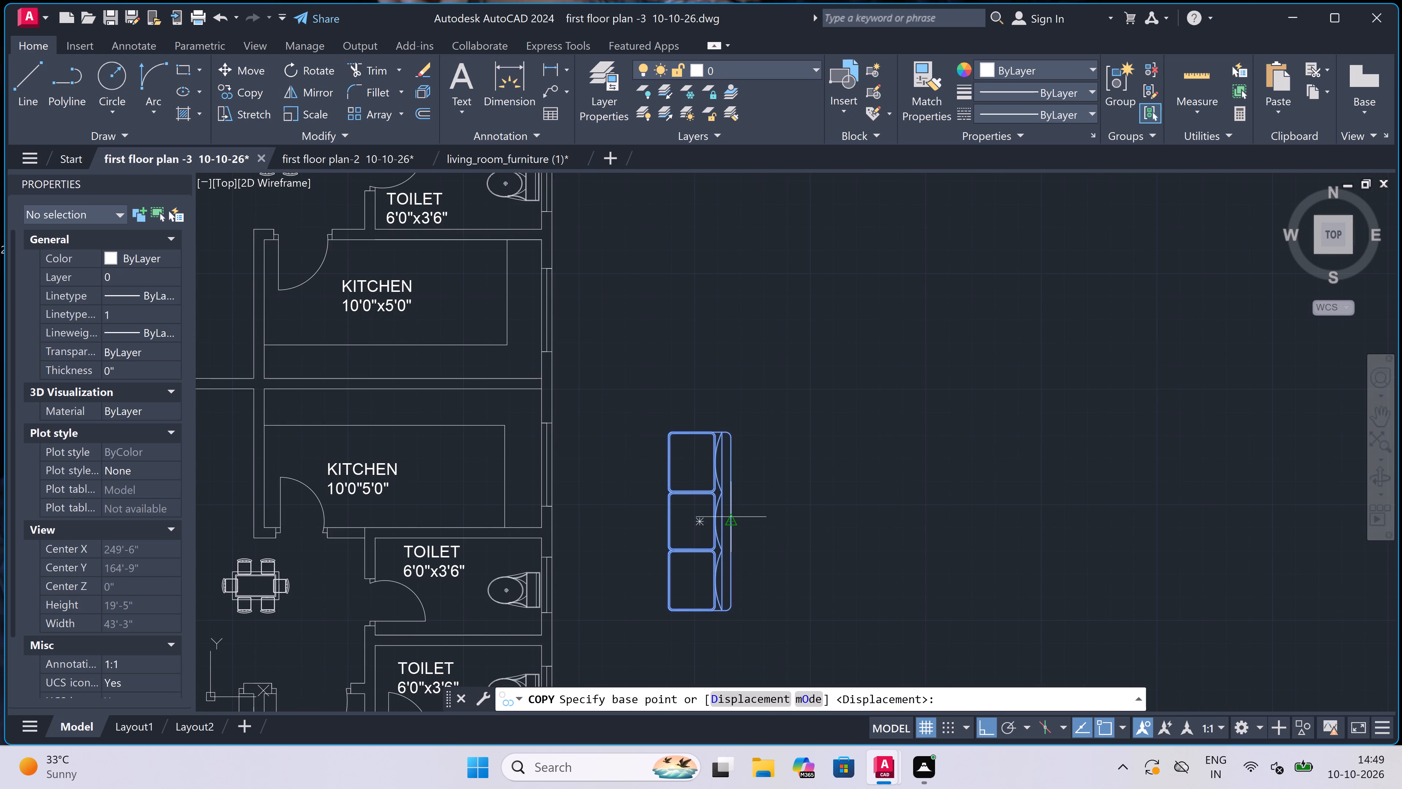
{"action": "key", "text": "F8"}
{"action": "scroll", "coordinate": [930, 376], "scroll_direction": "down", "scroll_amount": 4}
{"action": "scroll", "coordinate": [761, 329], "scroll_direction": "up", "scroll_amount": 4}
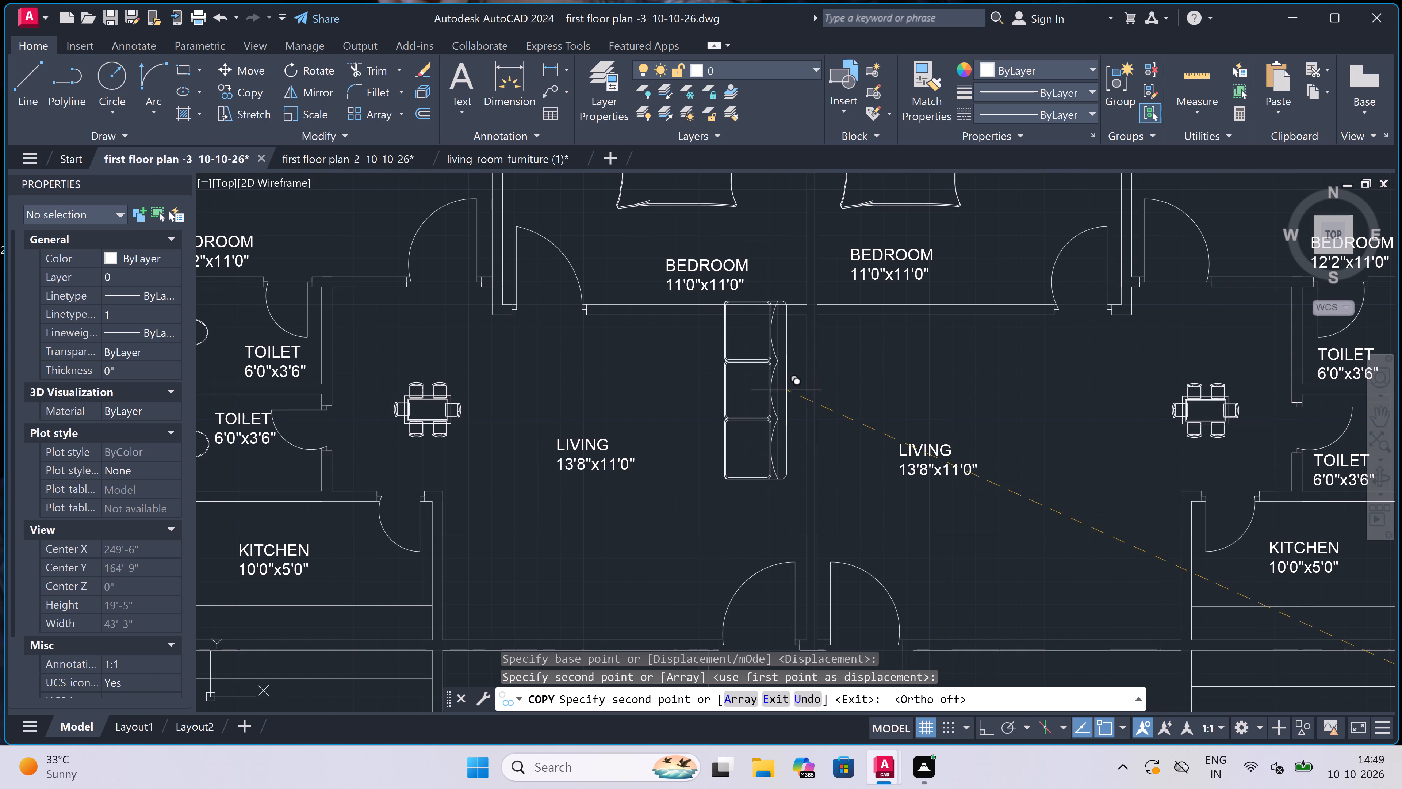
{"action": "scroll", "coordinate": [797, 449], "scroll_direction": "up", "scroll_amount": 2}
{"action": "left_click", "coordinate": [808, 412]}
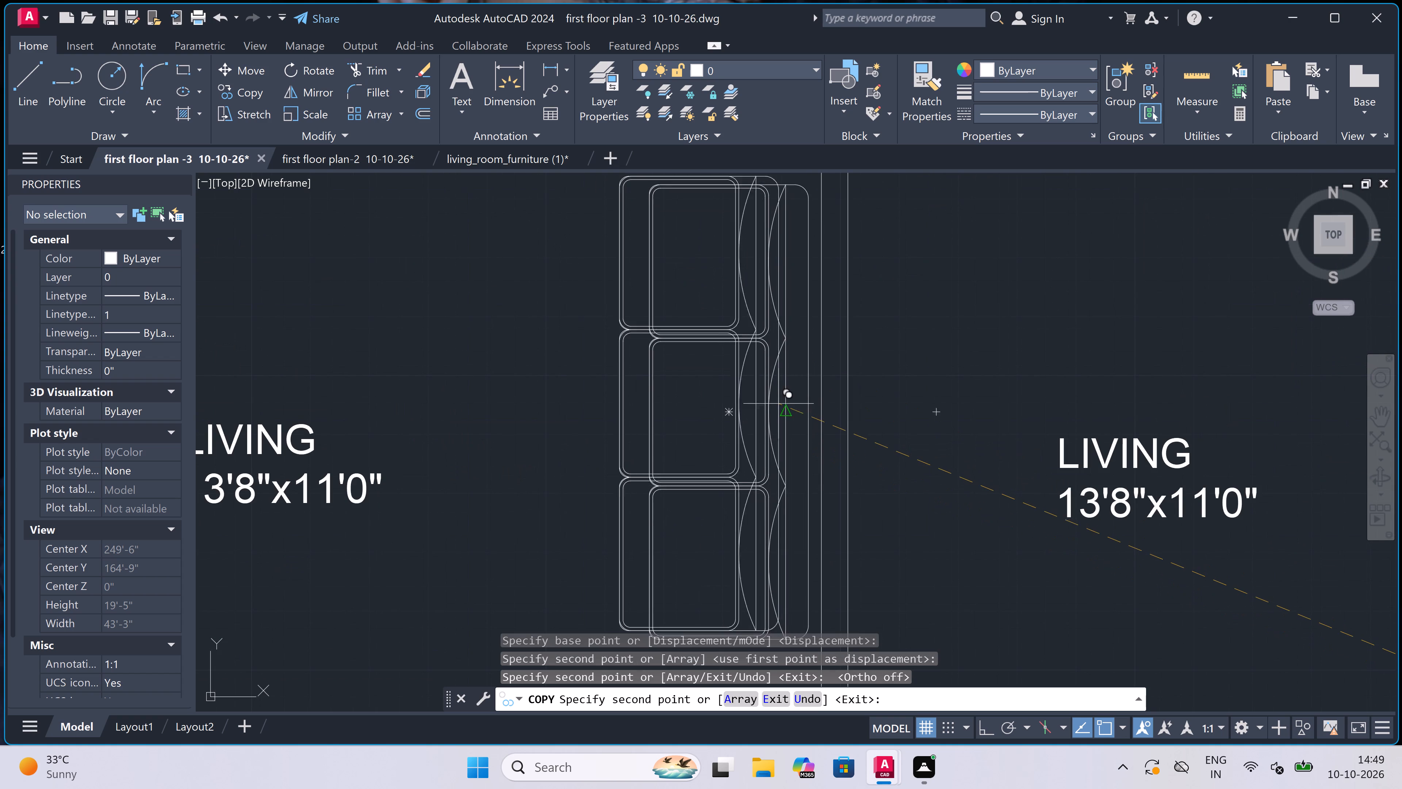
{"action": "scroll", "coordinate": [778, 404], "scroll_direction": "down", "scroll_amount": 5}
{"action": "scroll", "coordinate": [747, 488], "scroll_direction": "up", "scroll_amount": 3}
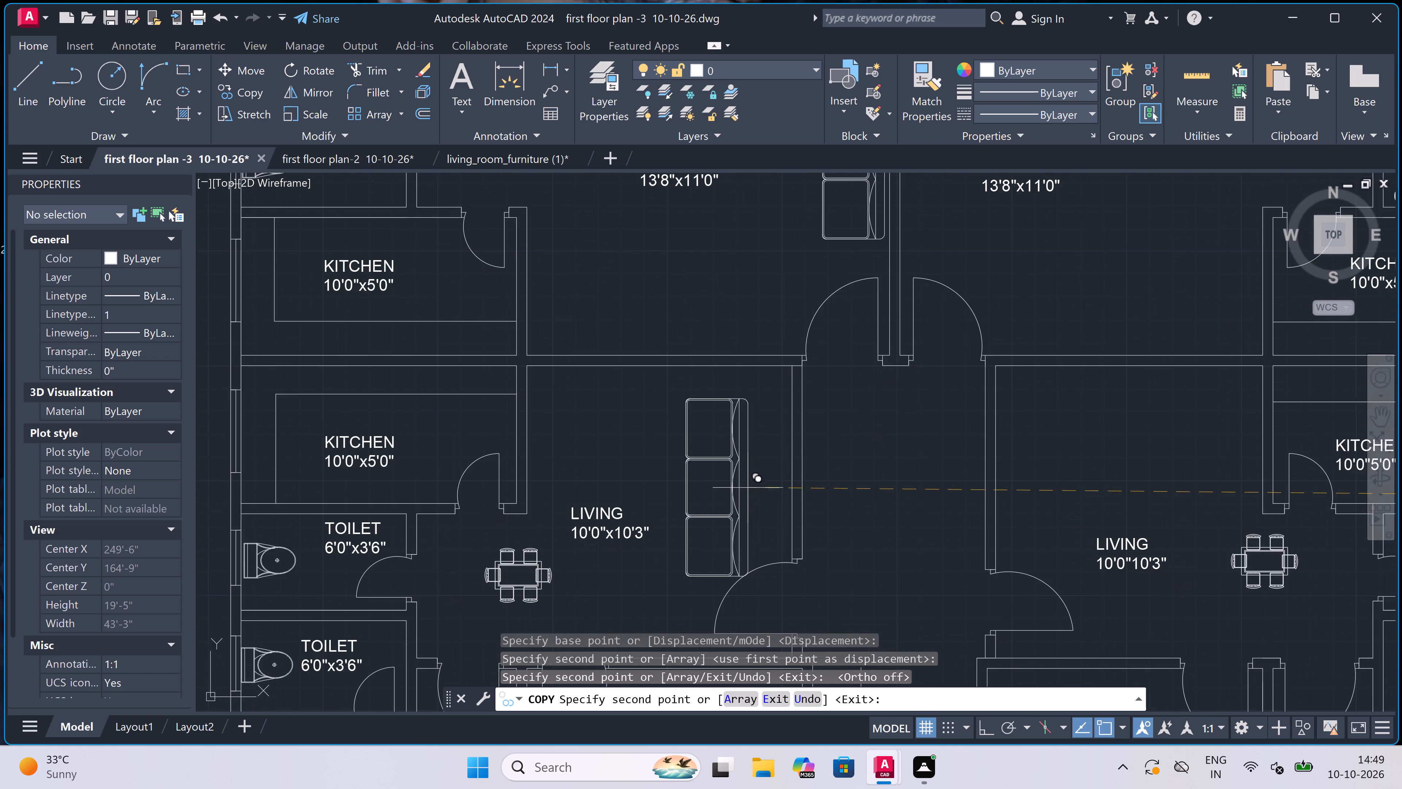
{"action": "scroll", "coordinate": [796, 453], "scroll_direction": "up", "scroll_amount": 1}
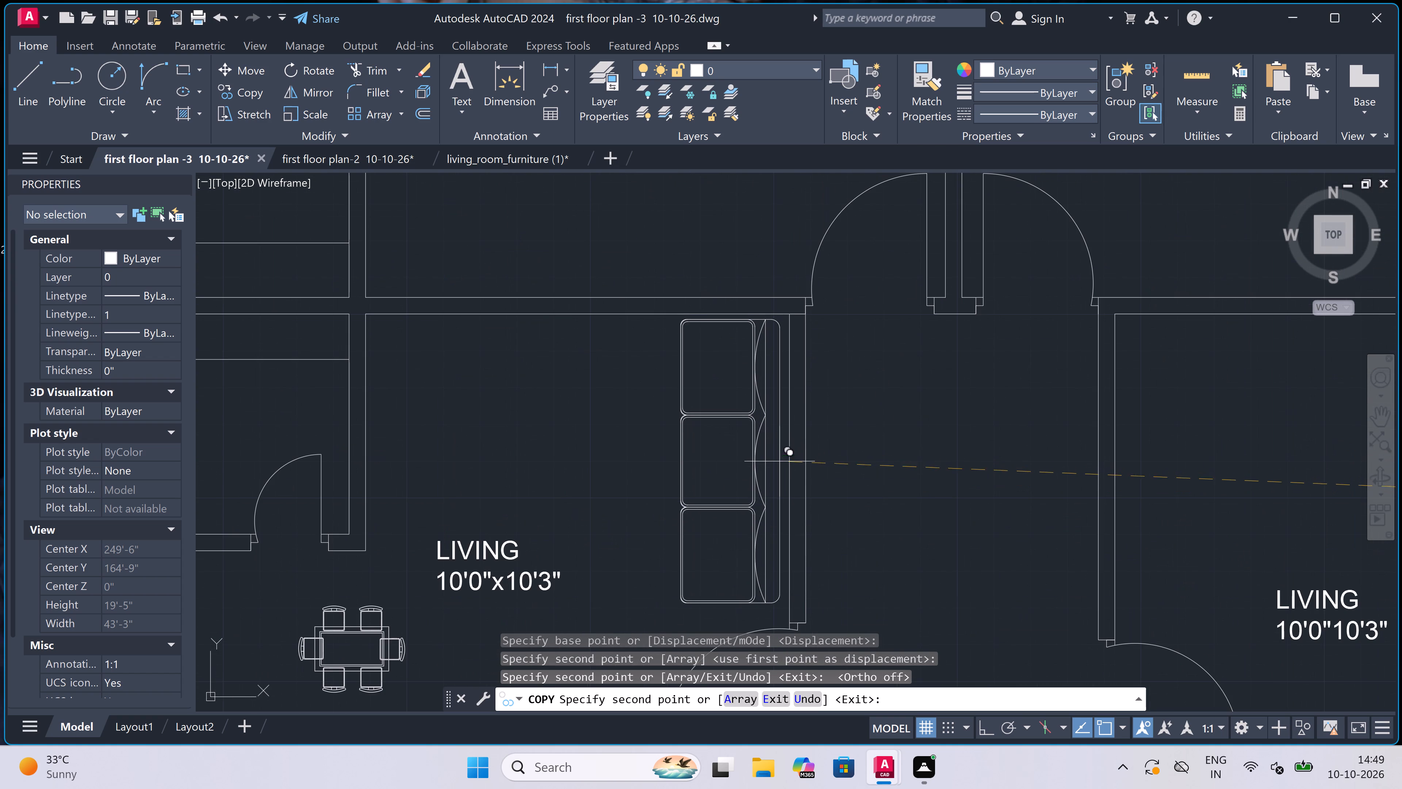
{"action": "scroll", "coordinate": [666, 468], "scroll_direction": "down", "scroll_amount": 4}
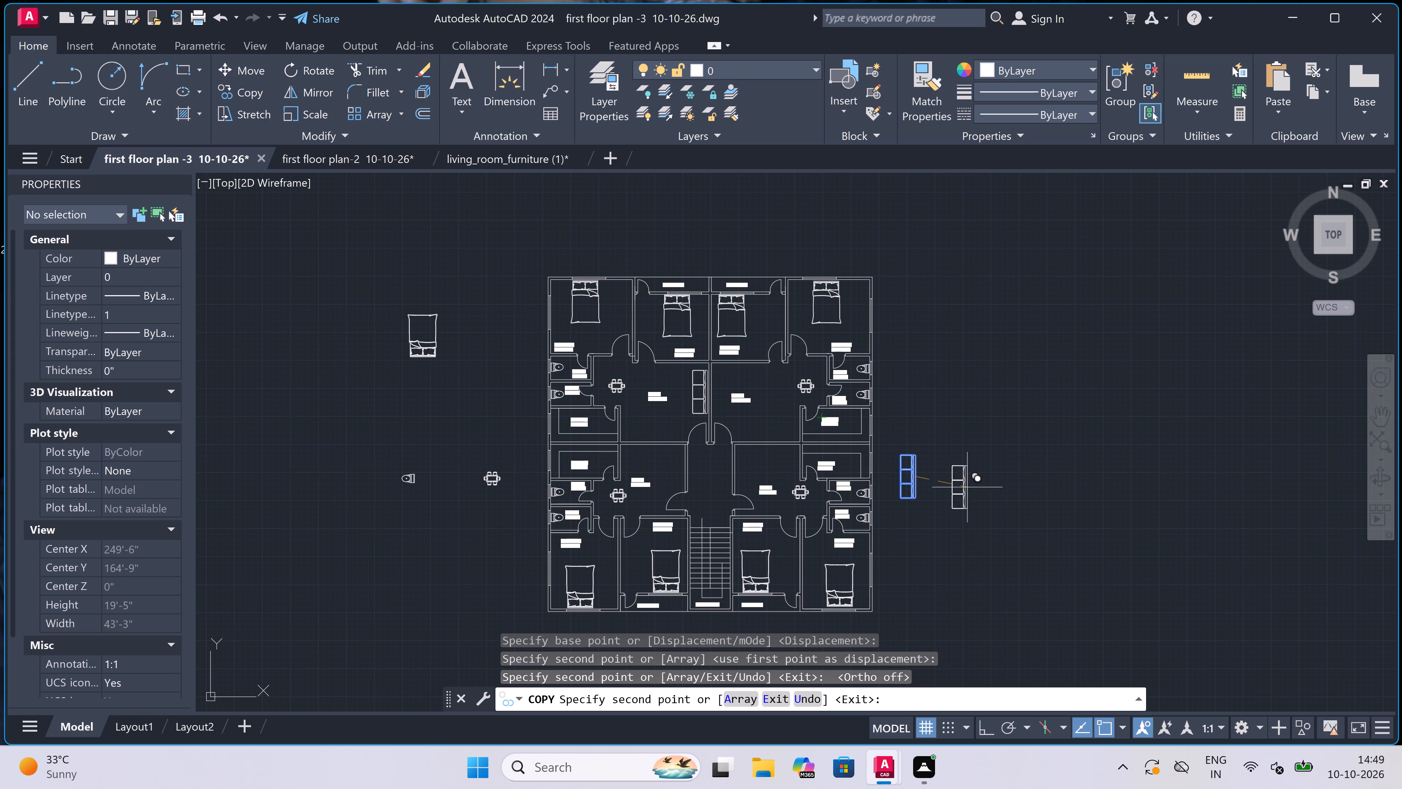
{"action": "key", "text": "Escape"}
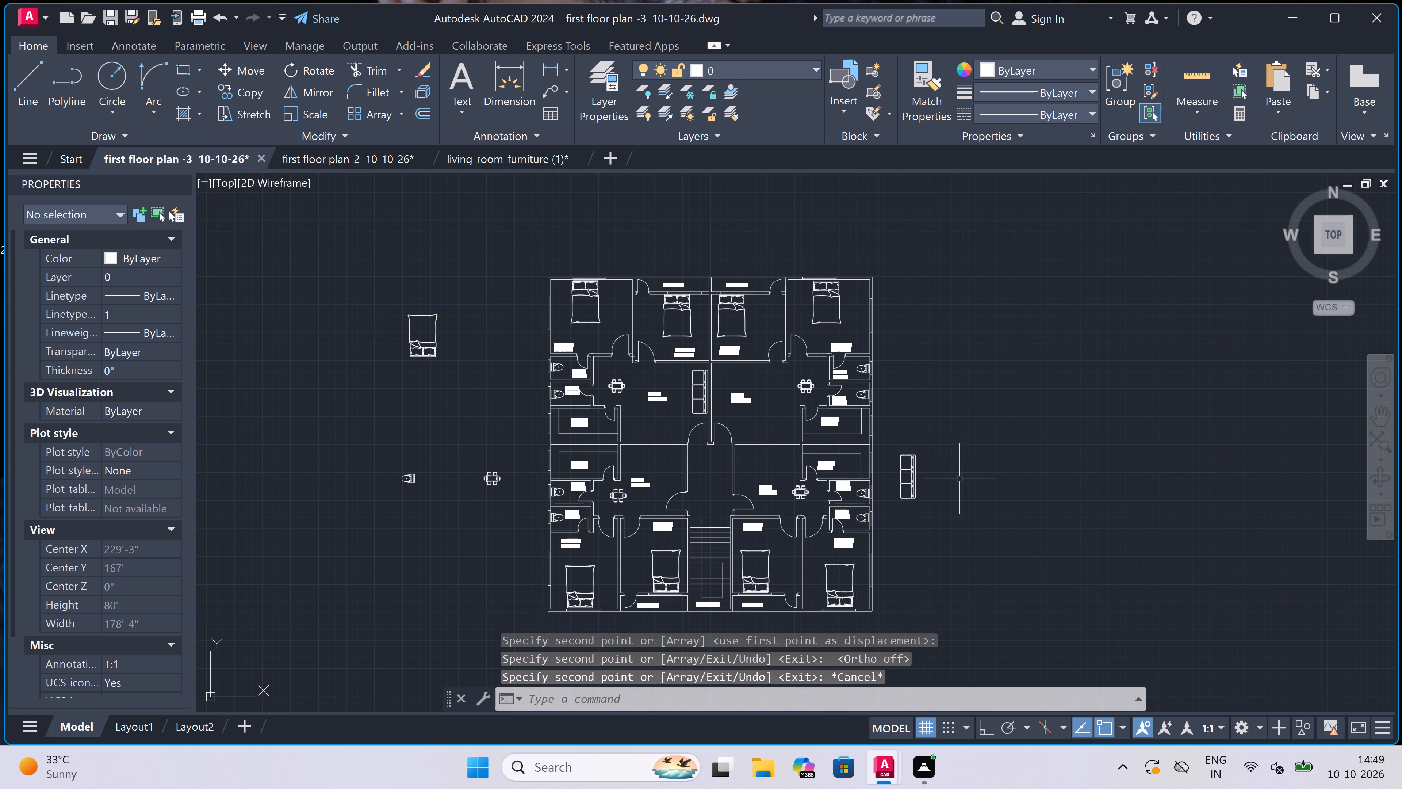
Rotate the source sofa outside the right-hand outer wall 90° counterclockwise with Ortho on, so it lies horizontal with its back at the top.
{"action": "scroll", "coordinate": [958, 475], "scroll_direction": "up", "scroll_amount": 2}
{"action": "left_click", "coordinate": [900, 389]}
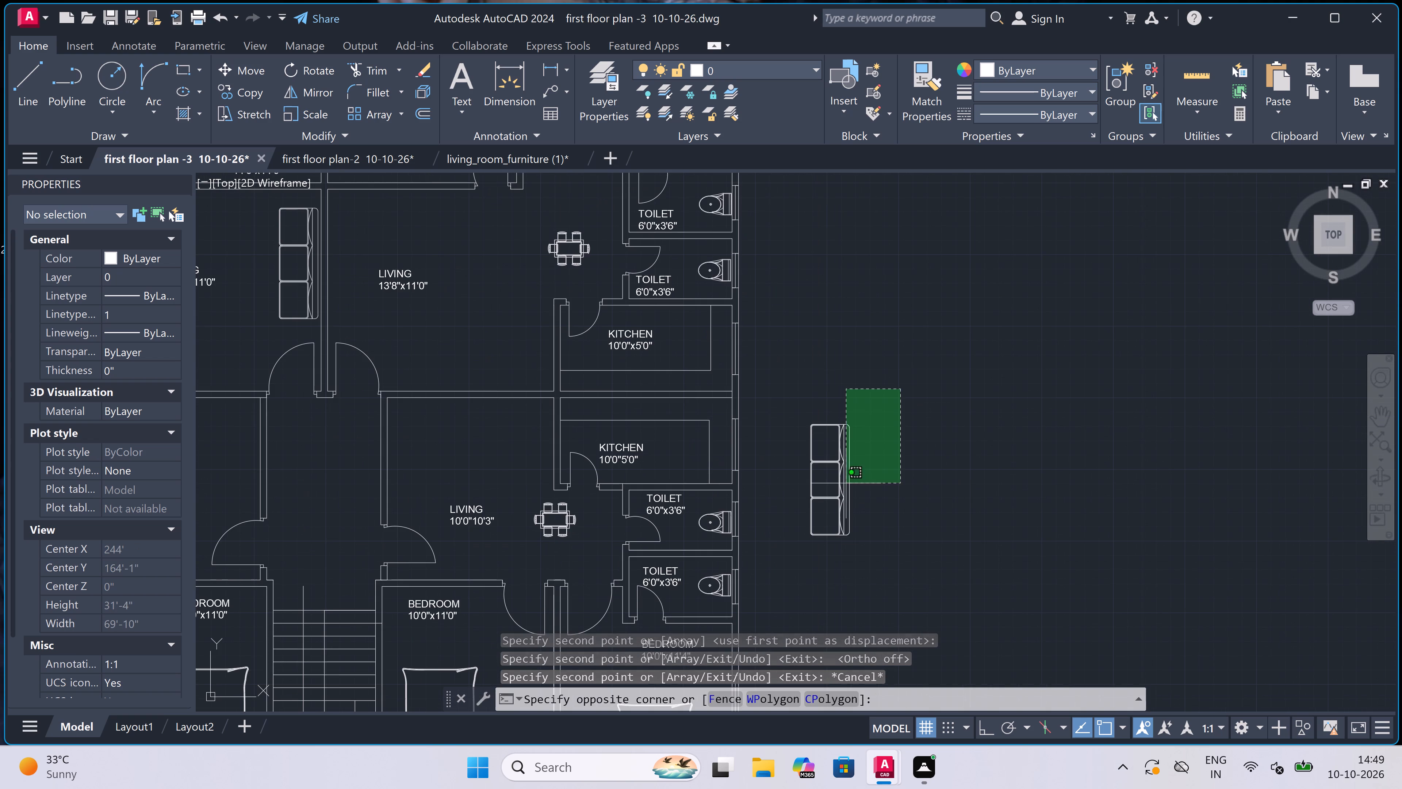
{"action": "left_click", "coordinate": [793, 548]}
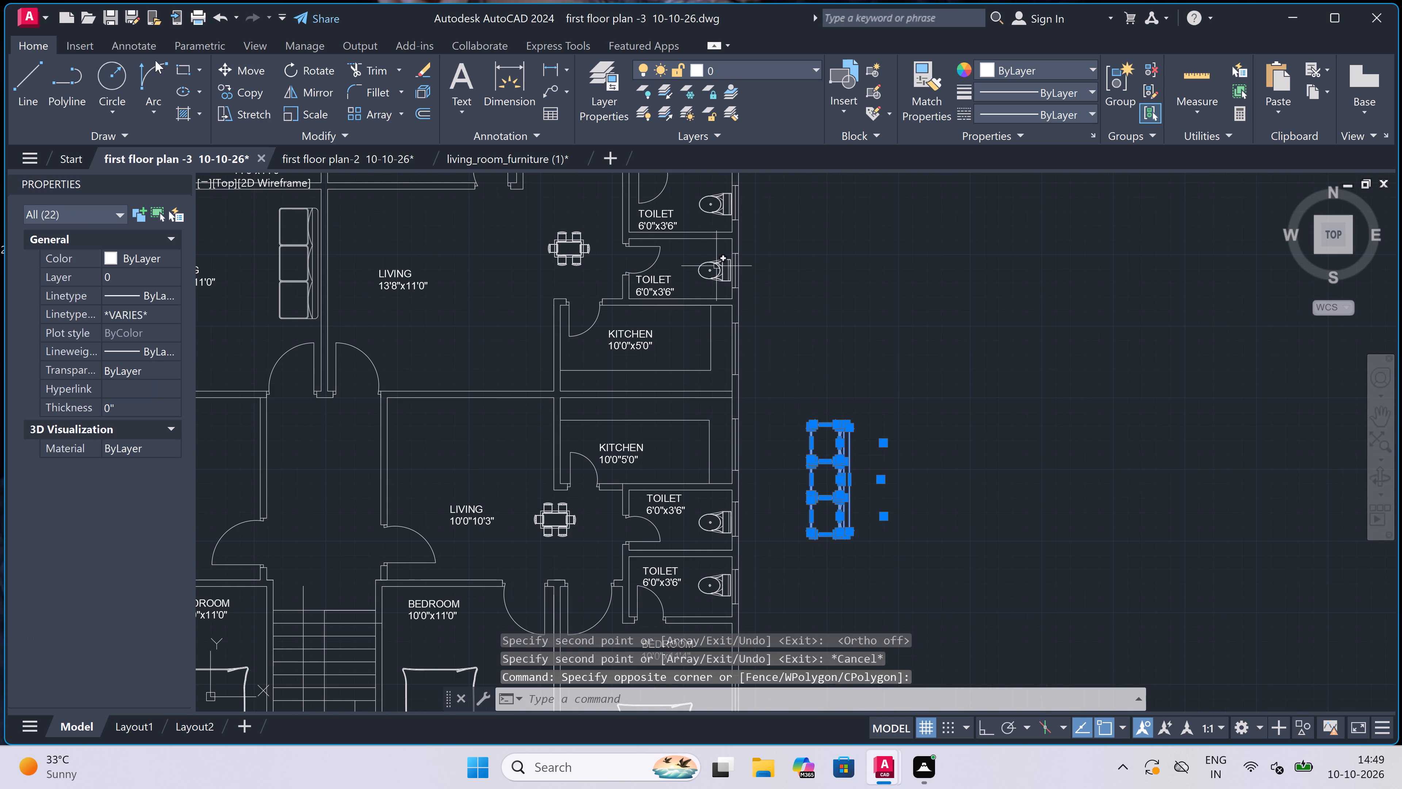
{"action": "left_click", "coordinate": [315, 68]}
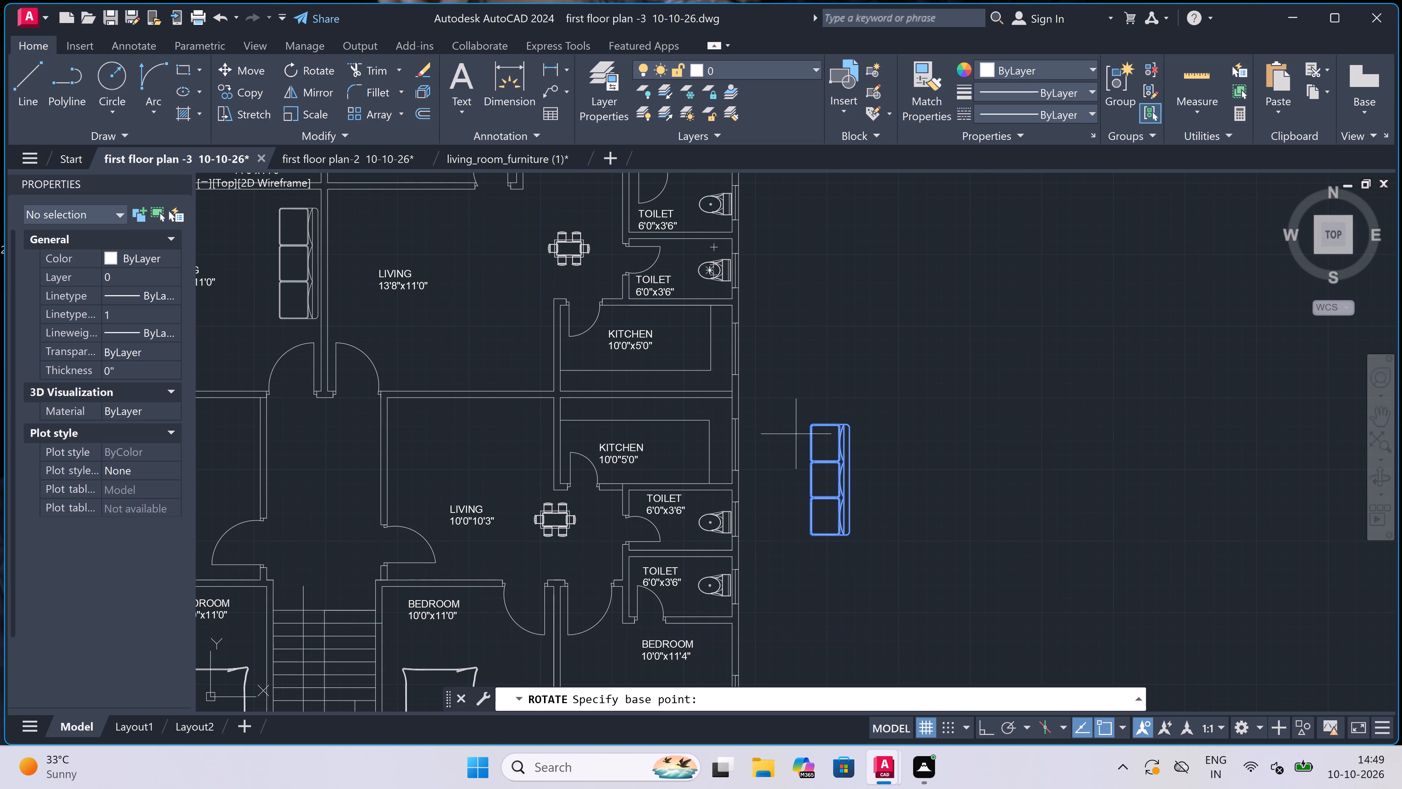
{"action": "left_click", "coordinate": [819, 491]}
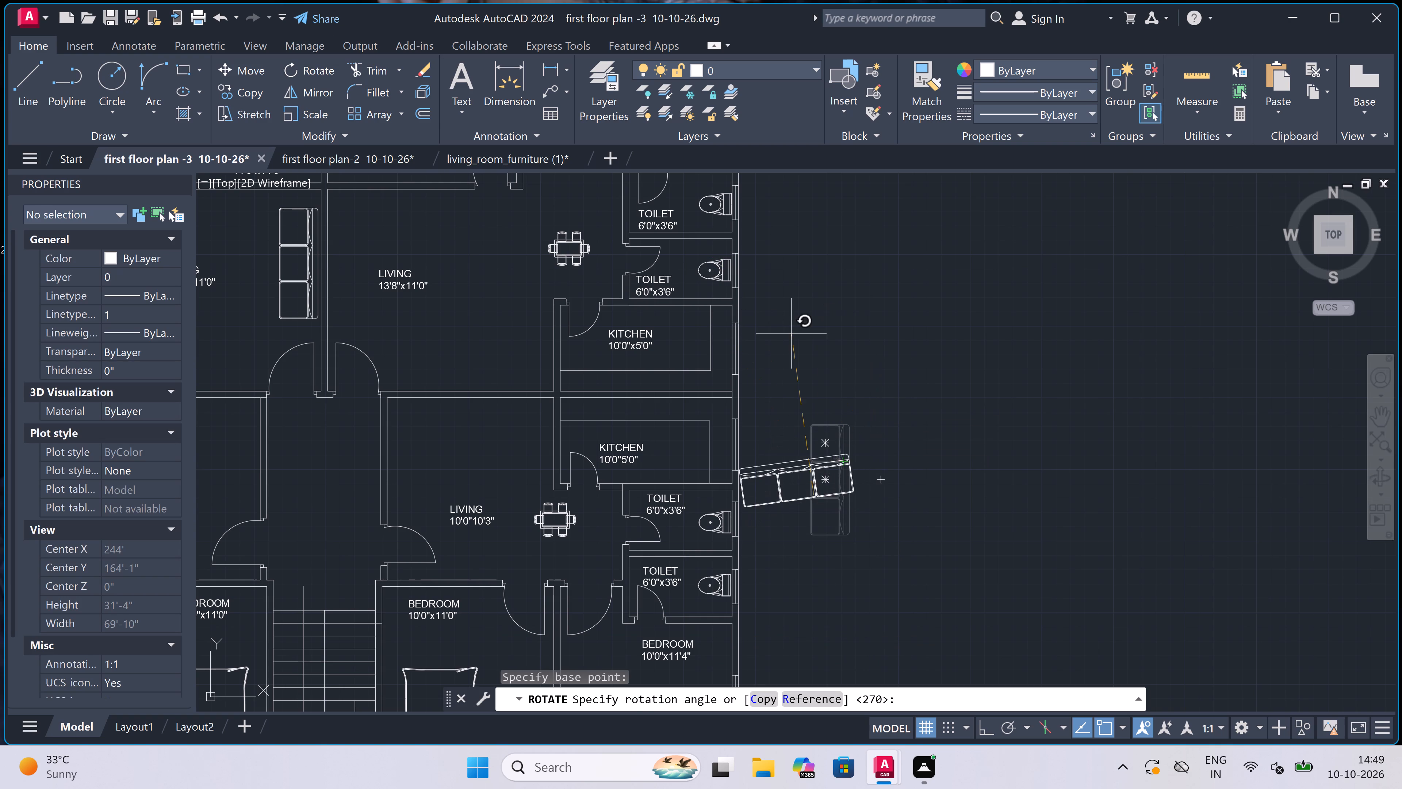
{"action": "key", "text": "F8"}
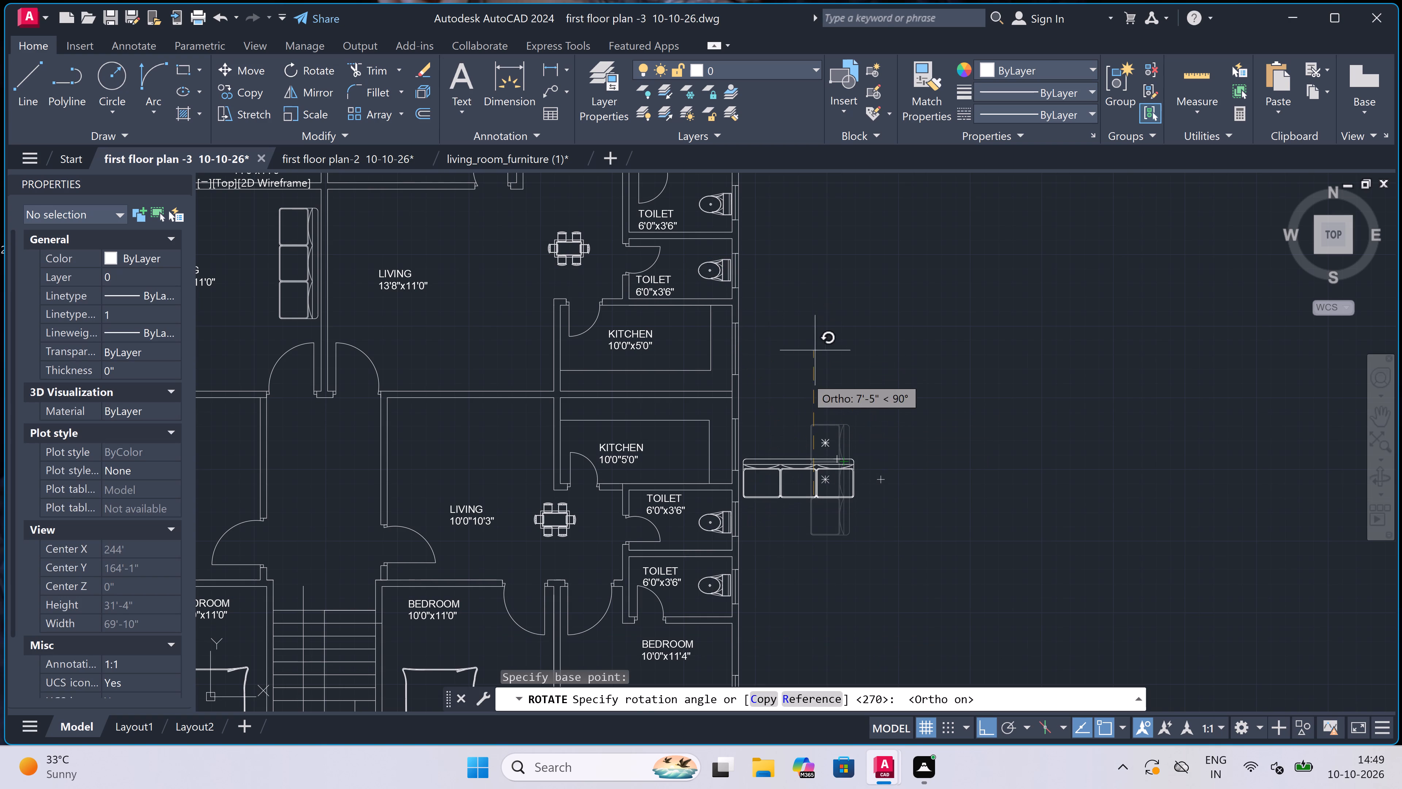
{"action": "left_click", "coordinate": [802, 385]}
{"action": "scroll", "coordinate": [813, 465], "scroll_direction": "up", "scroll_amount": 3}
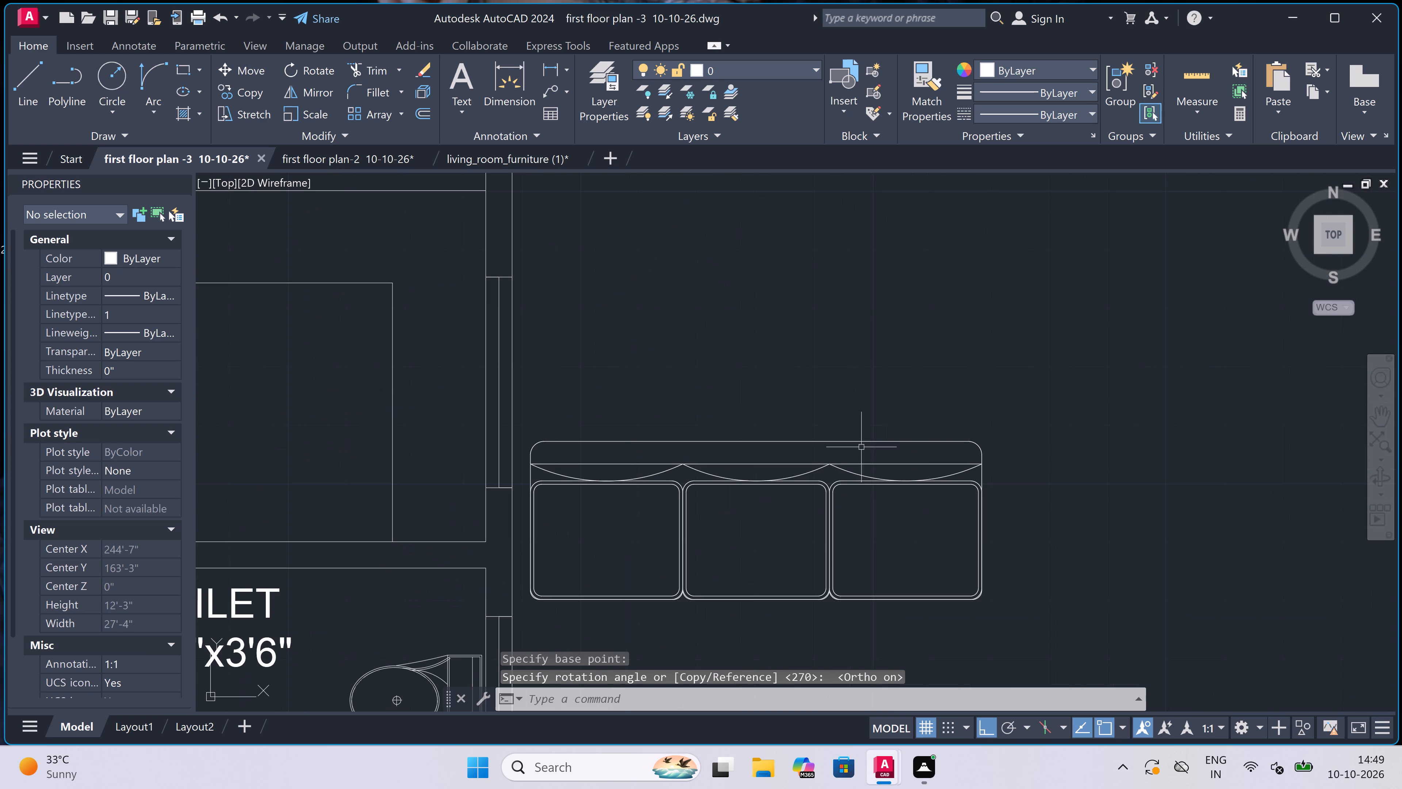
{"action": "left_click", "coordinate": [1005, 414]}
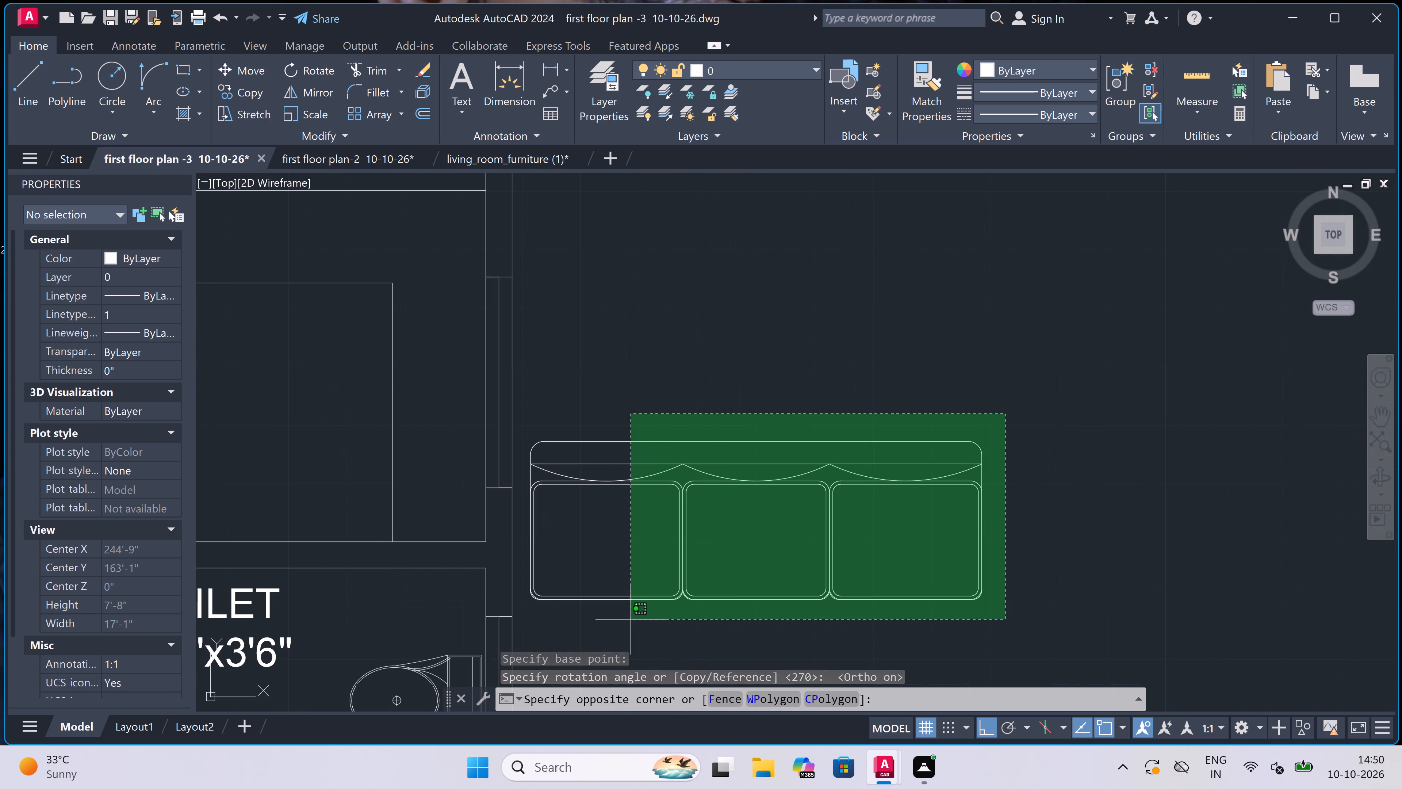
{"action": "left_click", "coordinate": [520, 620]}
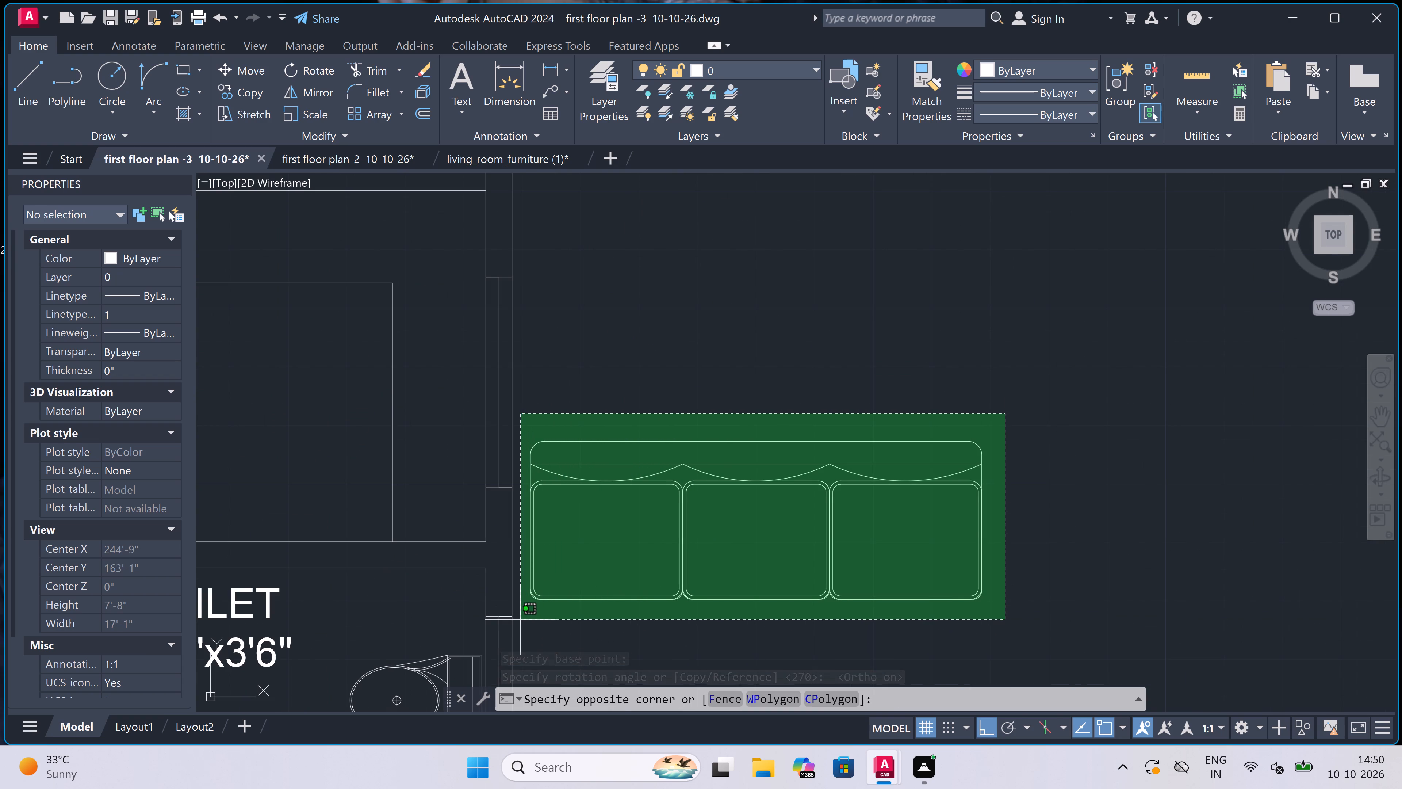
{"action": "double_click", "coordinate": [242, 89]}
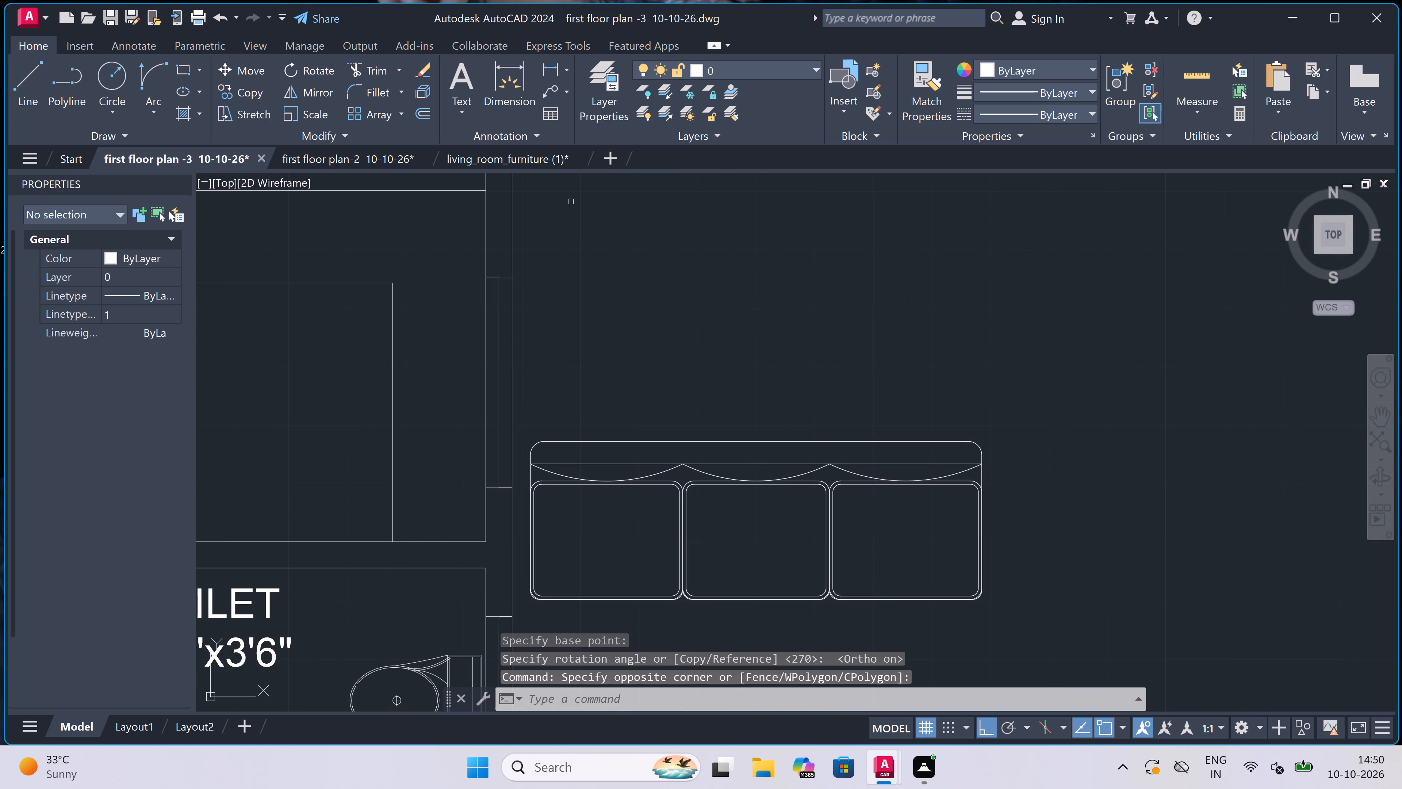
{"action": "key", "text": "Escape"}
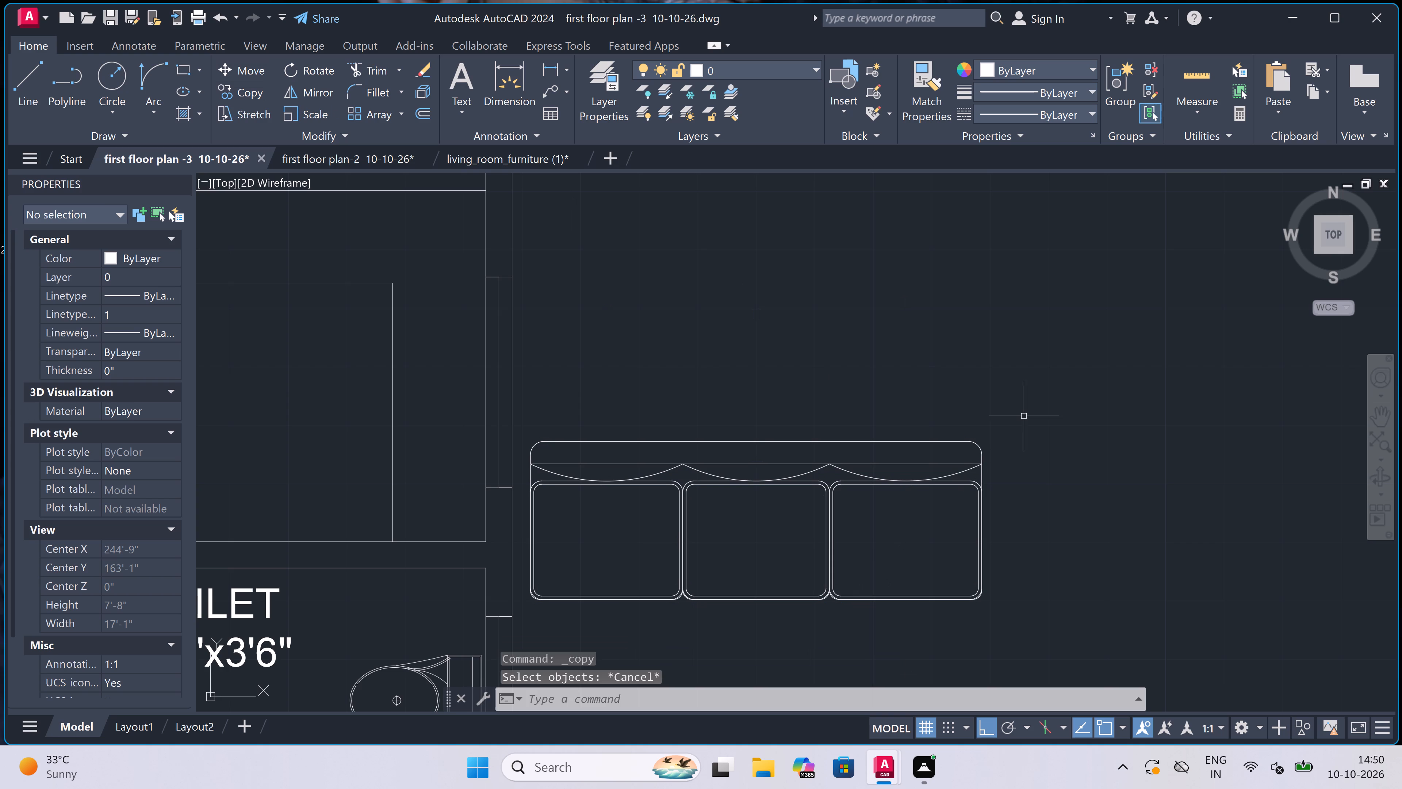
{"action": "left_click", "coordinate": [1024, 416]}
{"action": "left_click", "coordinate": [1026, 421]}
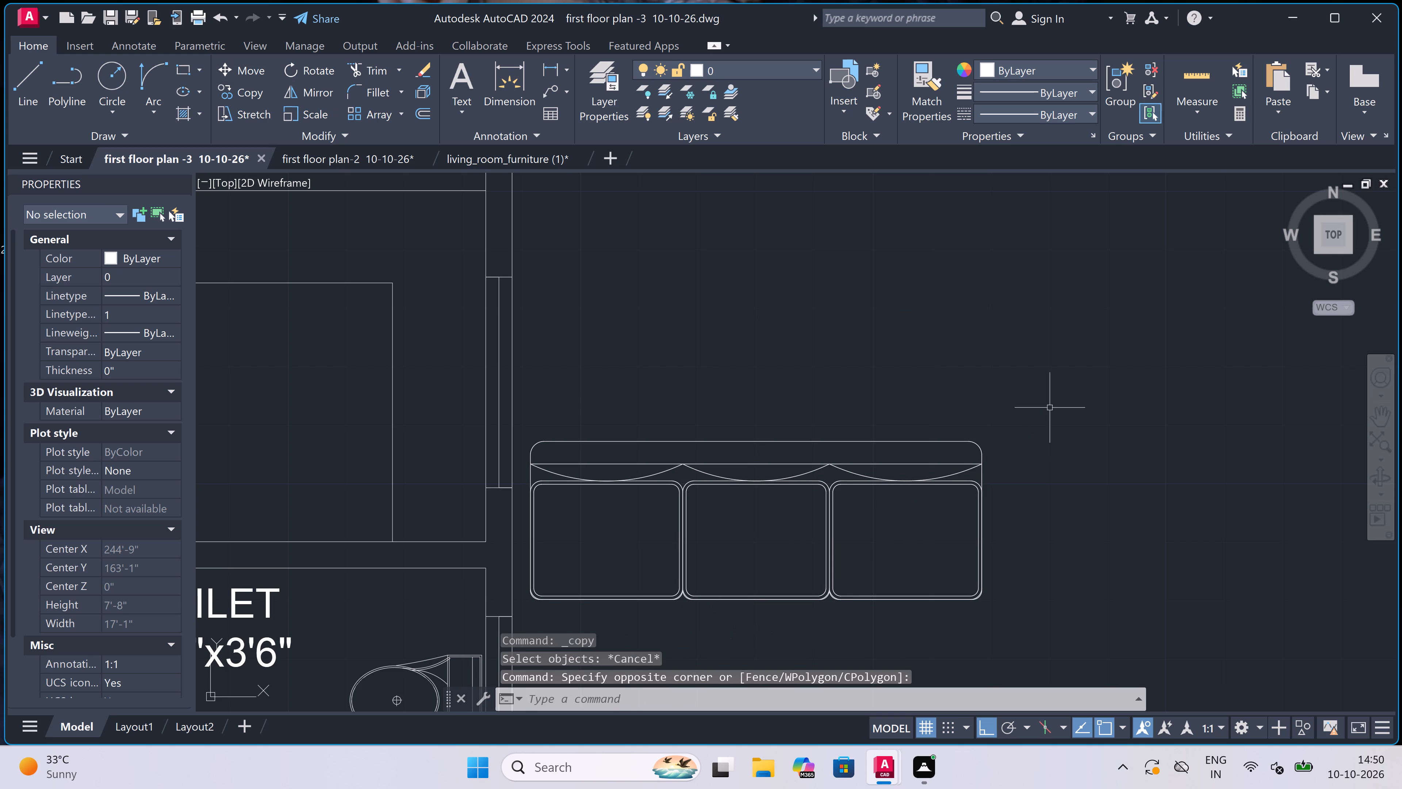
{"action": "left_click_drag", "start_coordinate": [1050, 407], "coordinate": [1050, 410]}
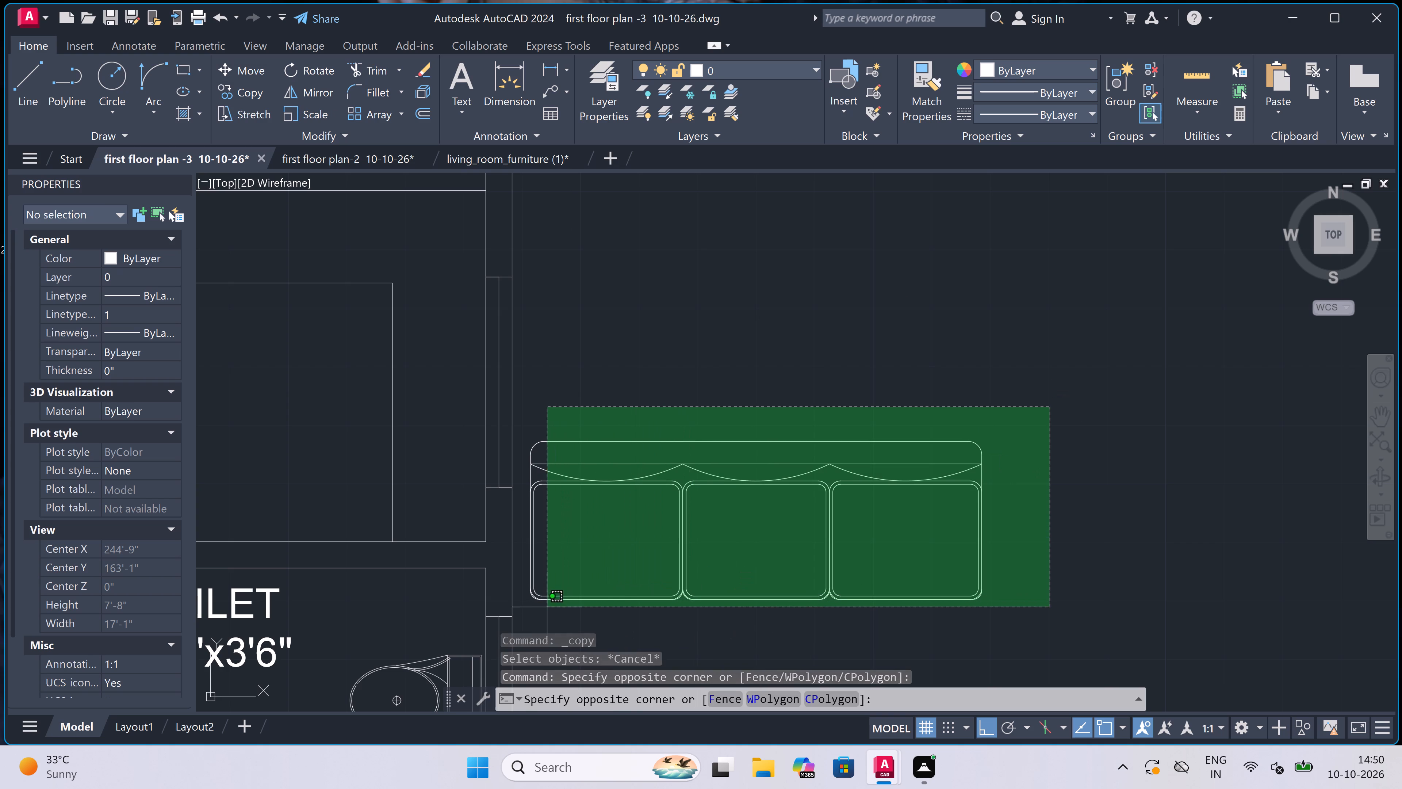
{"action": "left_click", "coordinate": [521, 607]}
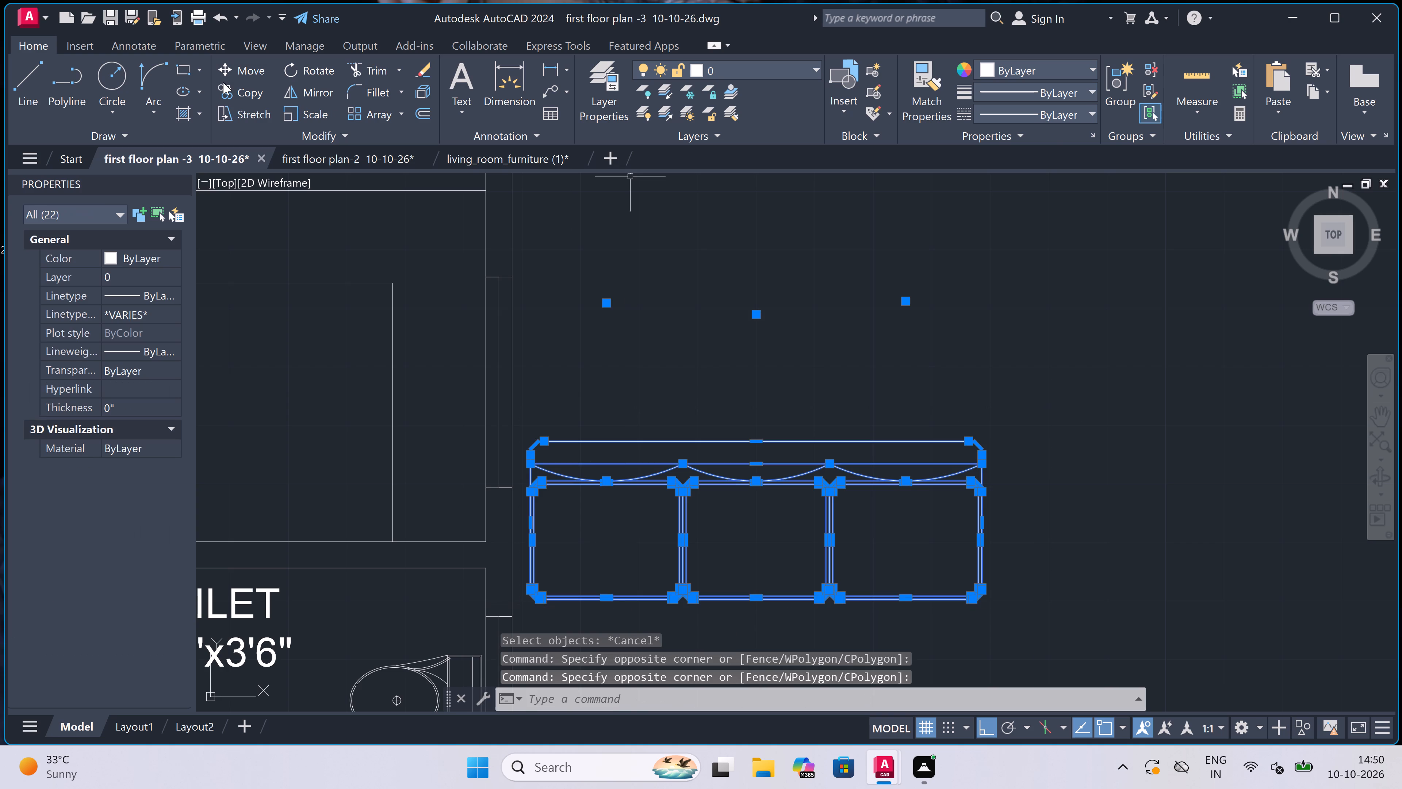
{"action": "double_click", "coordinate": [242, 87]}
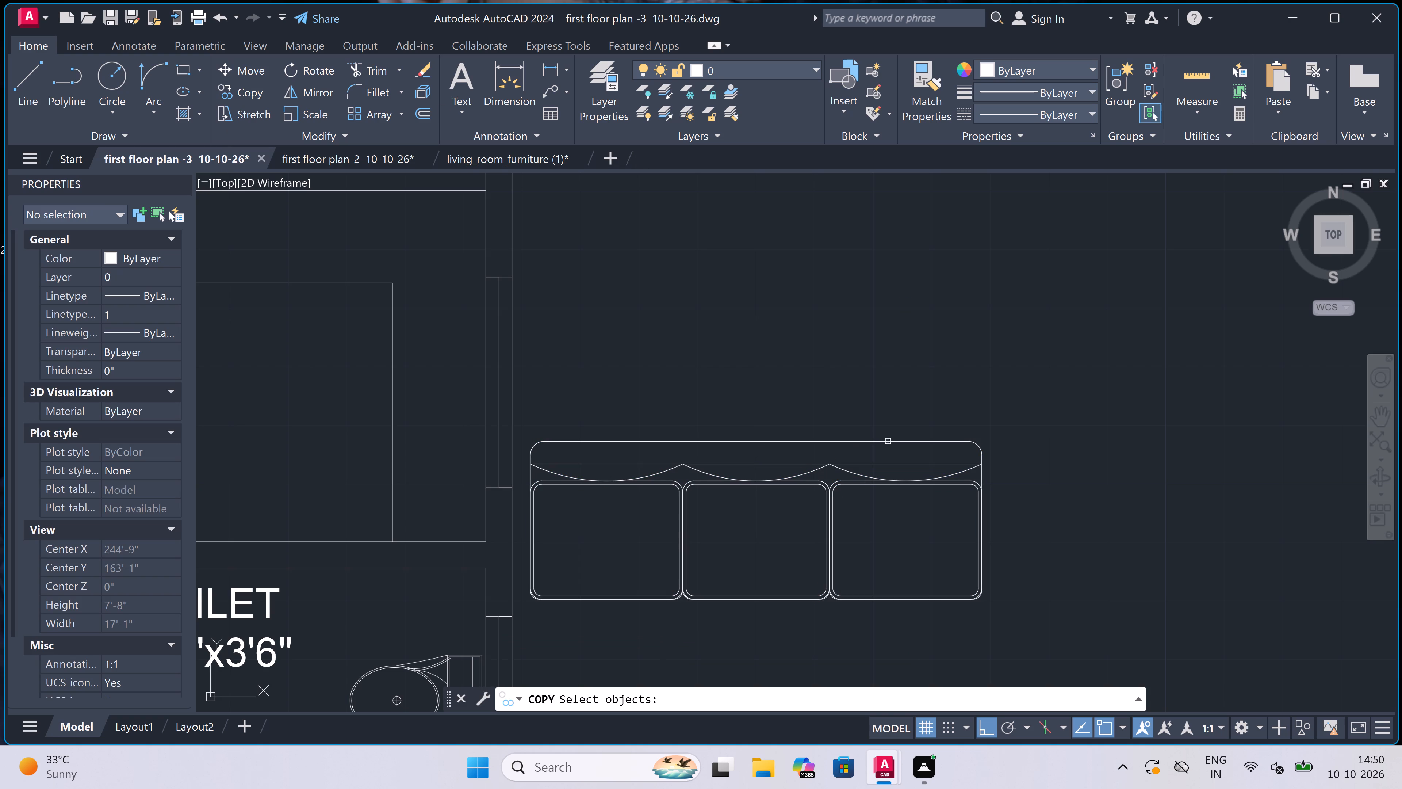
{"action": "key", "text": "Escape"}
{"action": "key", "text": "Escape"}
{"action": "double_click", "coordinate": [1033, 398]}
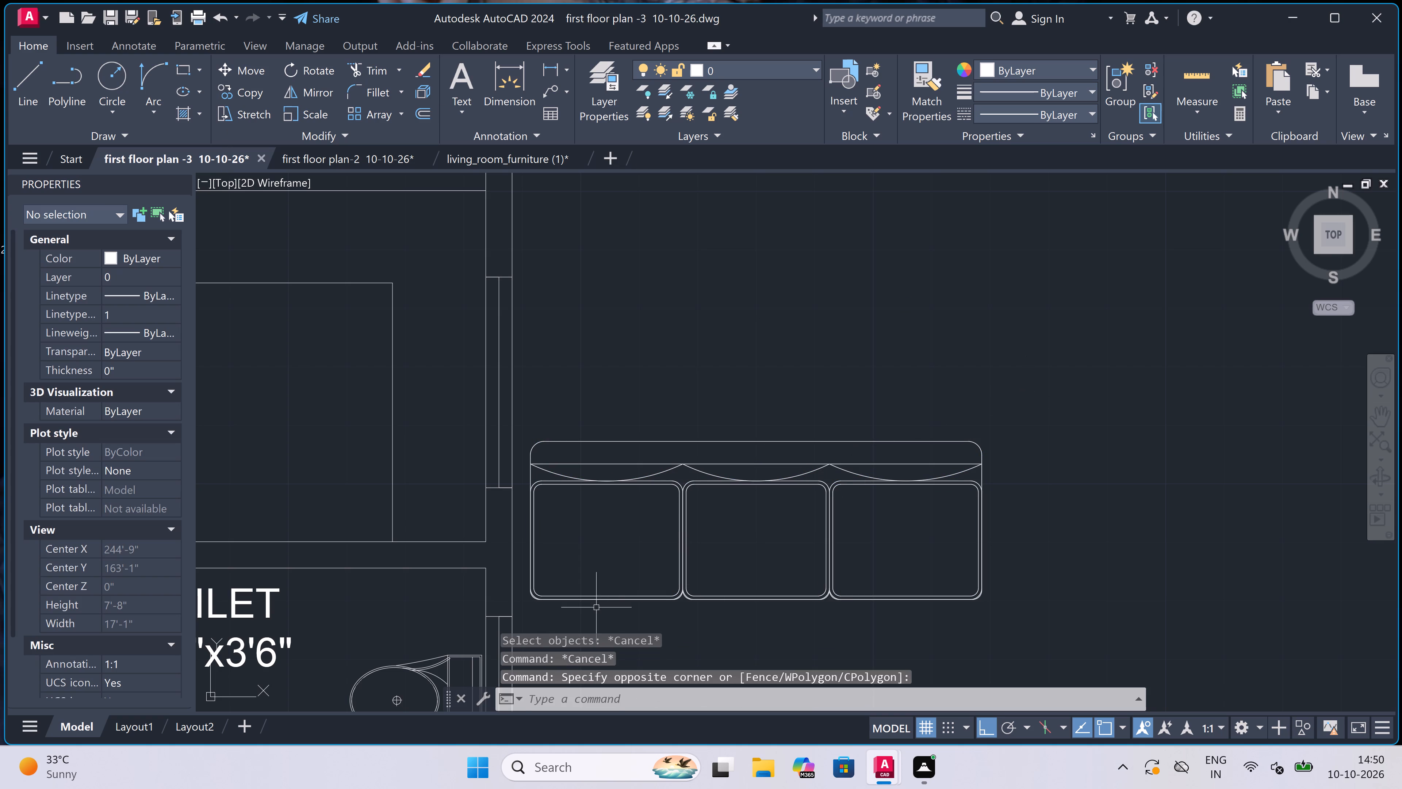
Copy the horizontal sofa from its back edge's midpoint into the lower-left 10'0"x10'3" living room, with its back along the upper wall.
{"action": "left_click", "coordinate": [1051, 417]}
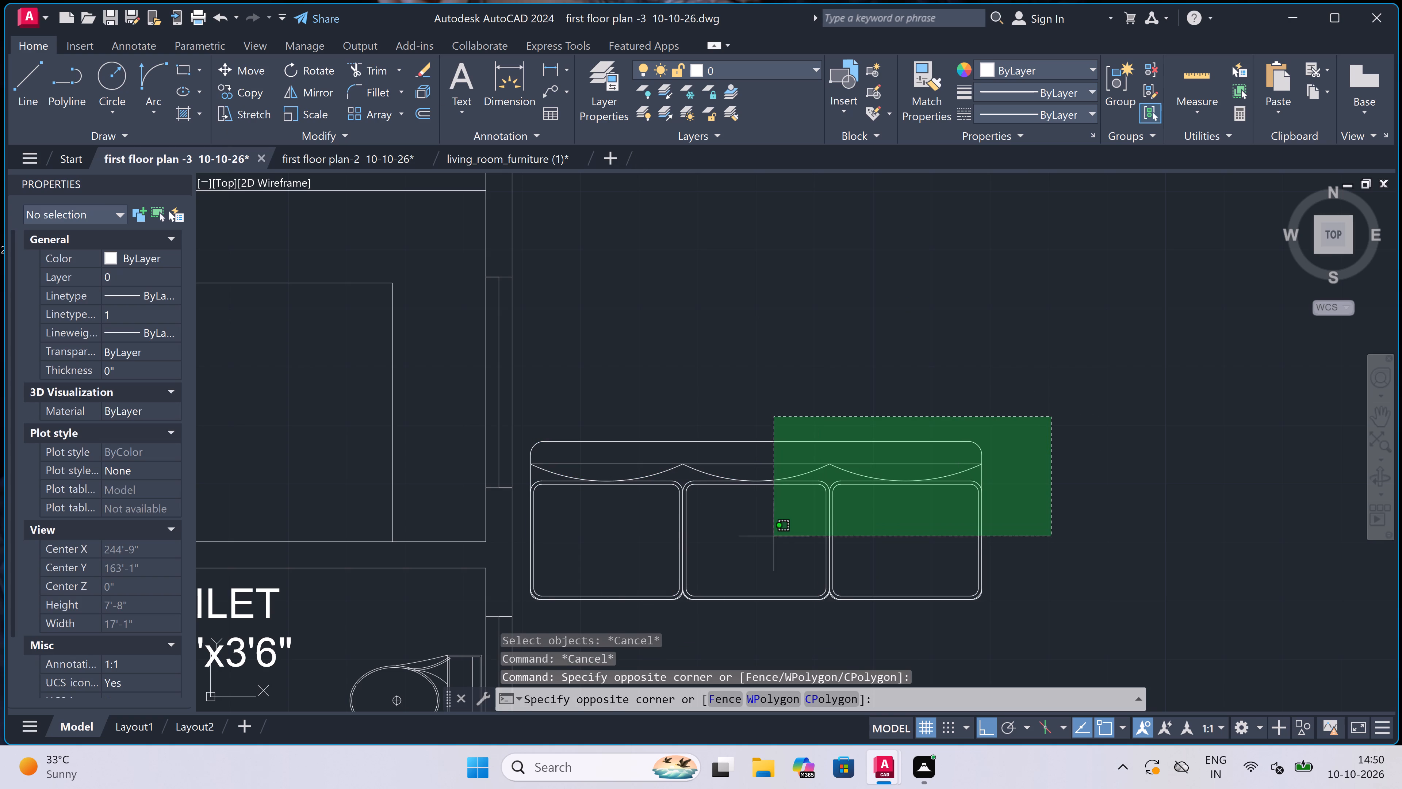
{"action": "left_click", "coordinate": [521, 616]}
{"action": "left_click", "coordinate": [248, 87]}
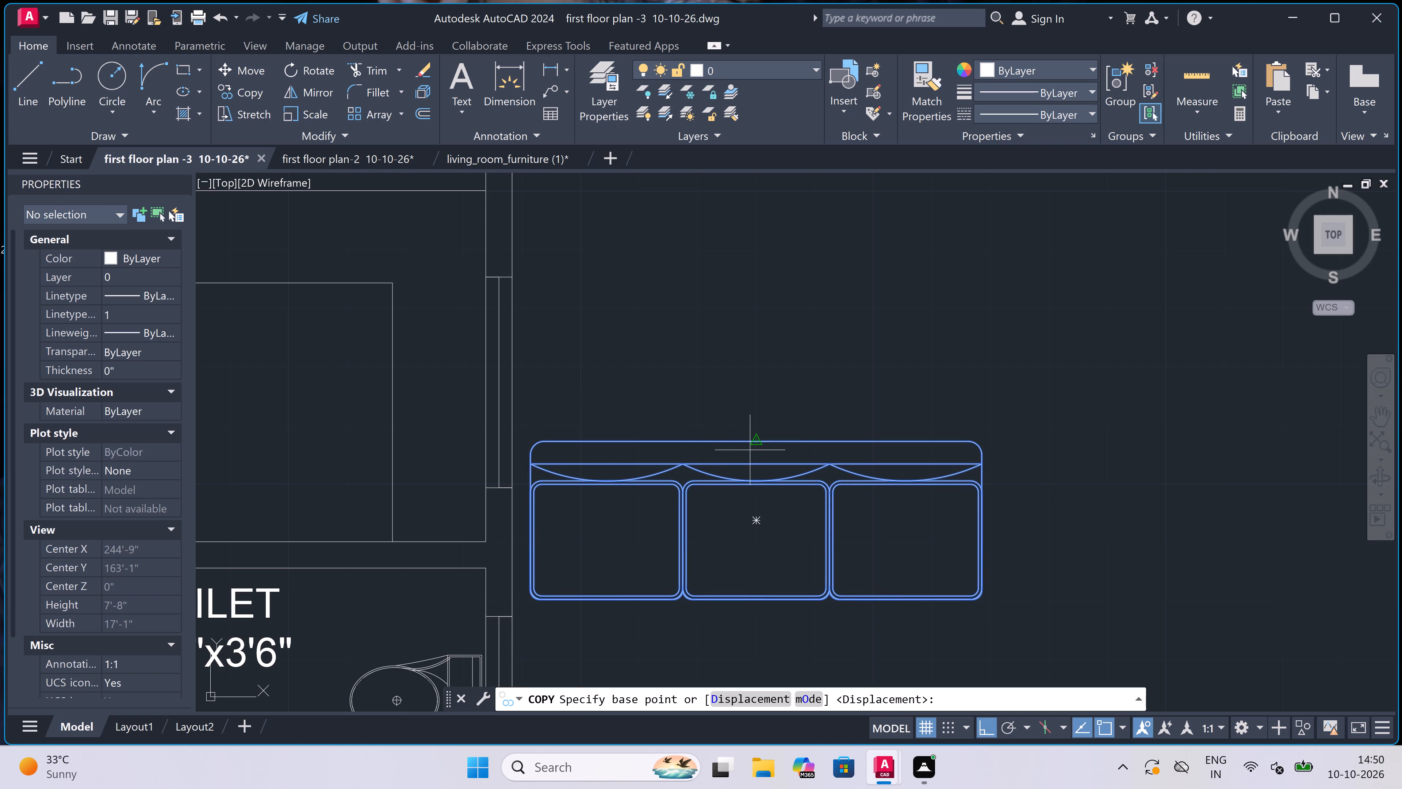
{"action": "double_click", "coordinate": [758, 439]}
{"action": "scroll", "coordinate": [925, 255], "scroll_direction": "down", "scroll_amount": 2}
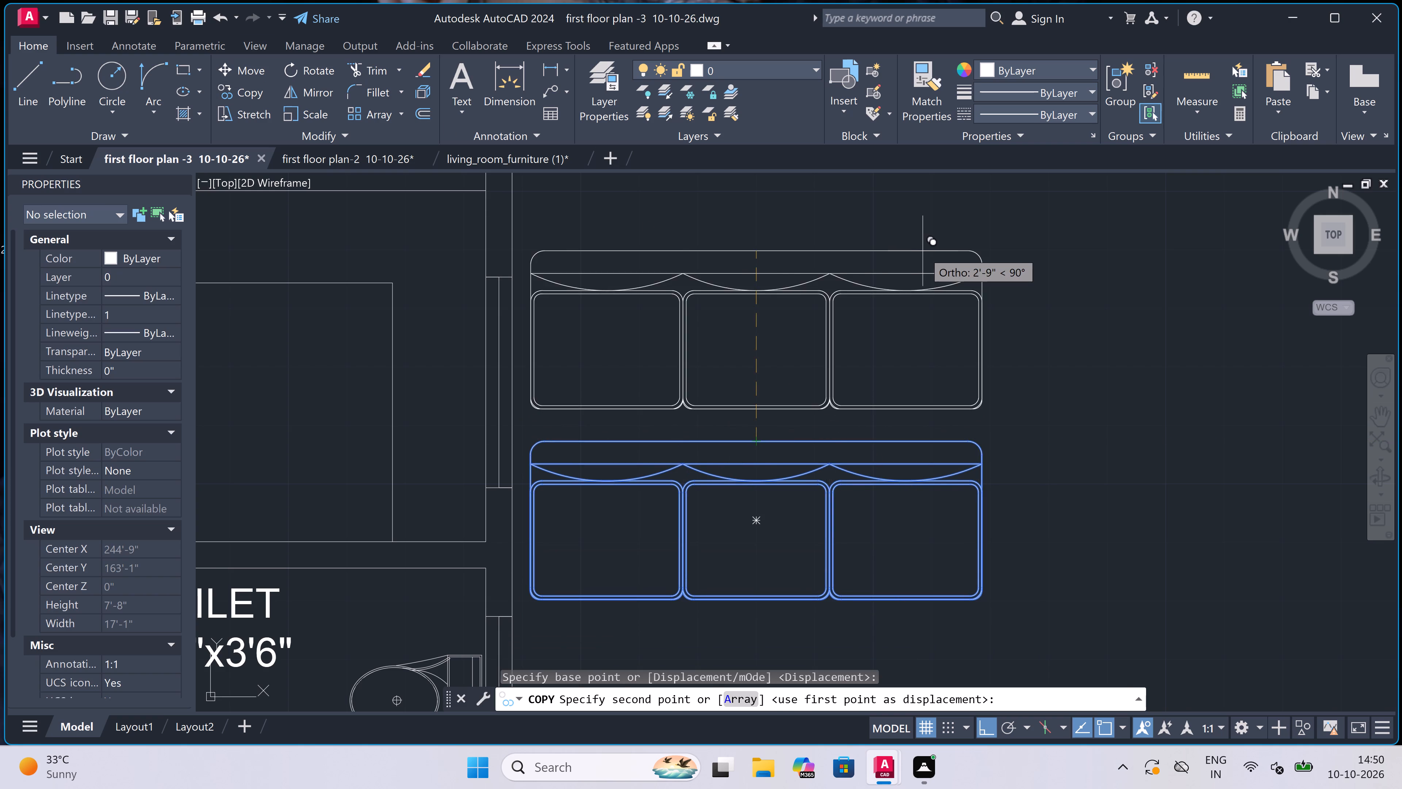
{"action": "scroll", "coordinate": [925, 252], "scroll_direction": "down", "scroll_amount": 1}
{"action": "key", "text": "F8"}
{"action": "scroll", "coordinate": [698, 324], "scroll_direction": "down", "scroll_amount": 3}
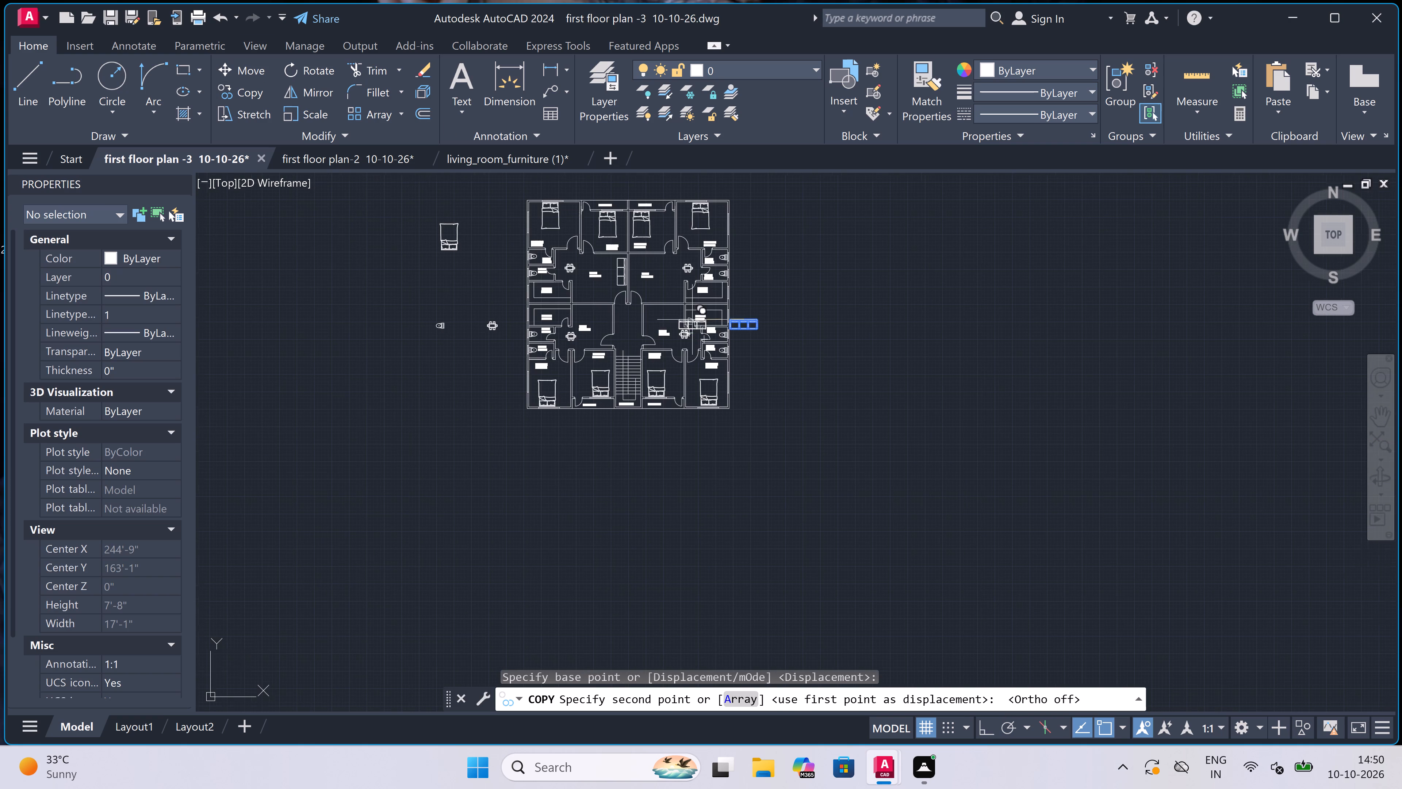
{"action": "scroll", "coordinate": [581, 296], "scroll_direction": "up", "scroll_amount": 4}
{"action": "scroll", "coordinate": [626, 377], "scroll_direction": "up", "scroll_amount": 3}
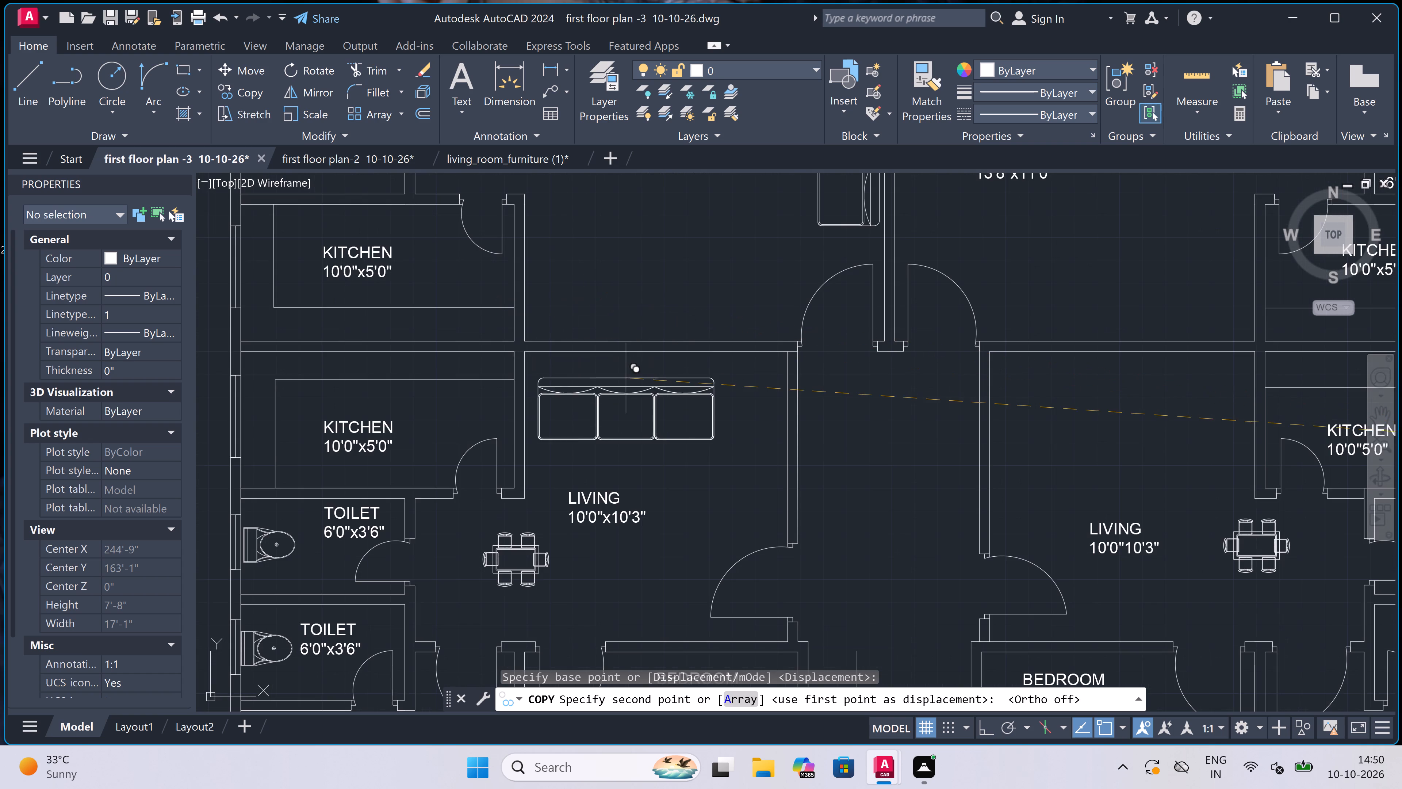
{"action": "left_click", "coordinate": [684, 281]}
{"action": "scroll", "coordinate": [667, 377], "scroll_direction": "down", "scroll_amount": 5}
{"action": "key", "text": "Escape"}
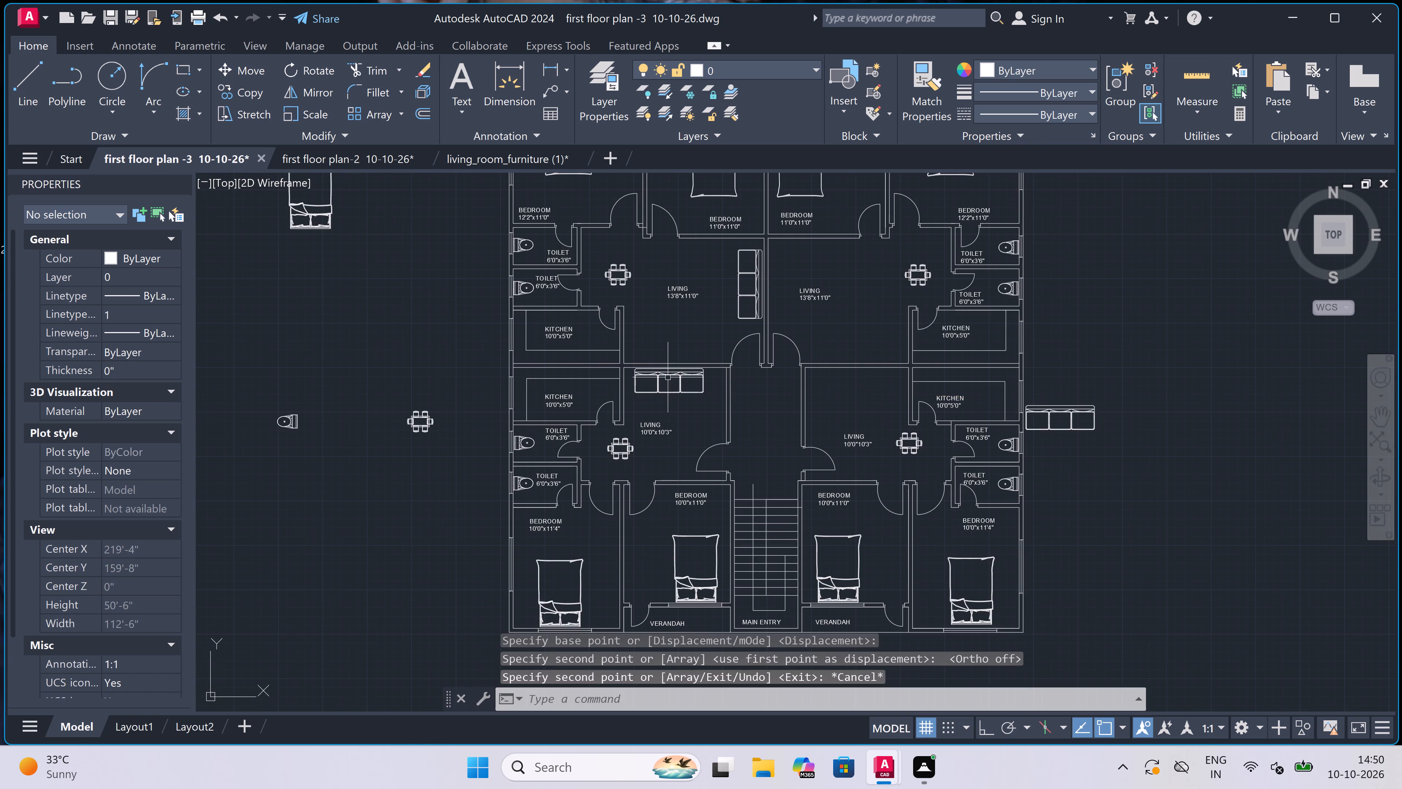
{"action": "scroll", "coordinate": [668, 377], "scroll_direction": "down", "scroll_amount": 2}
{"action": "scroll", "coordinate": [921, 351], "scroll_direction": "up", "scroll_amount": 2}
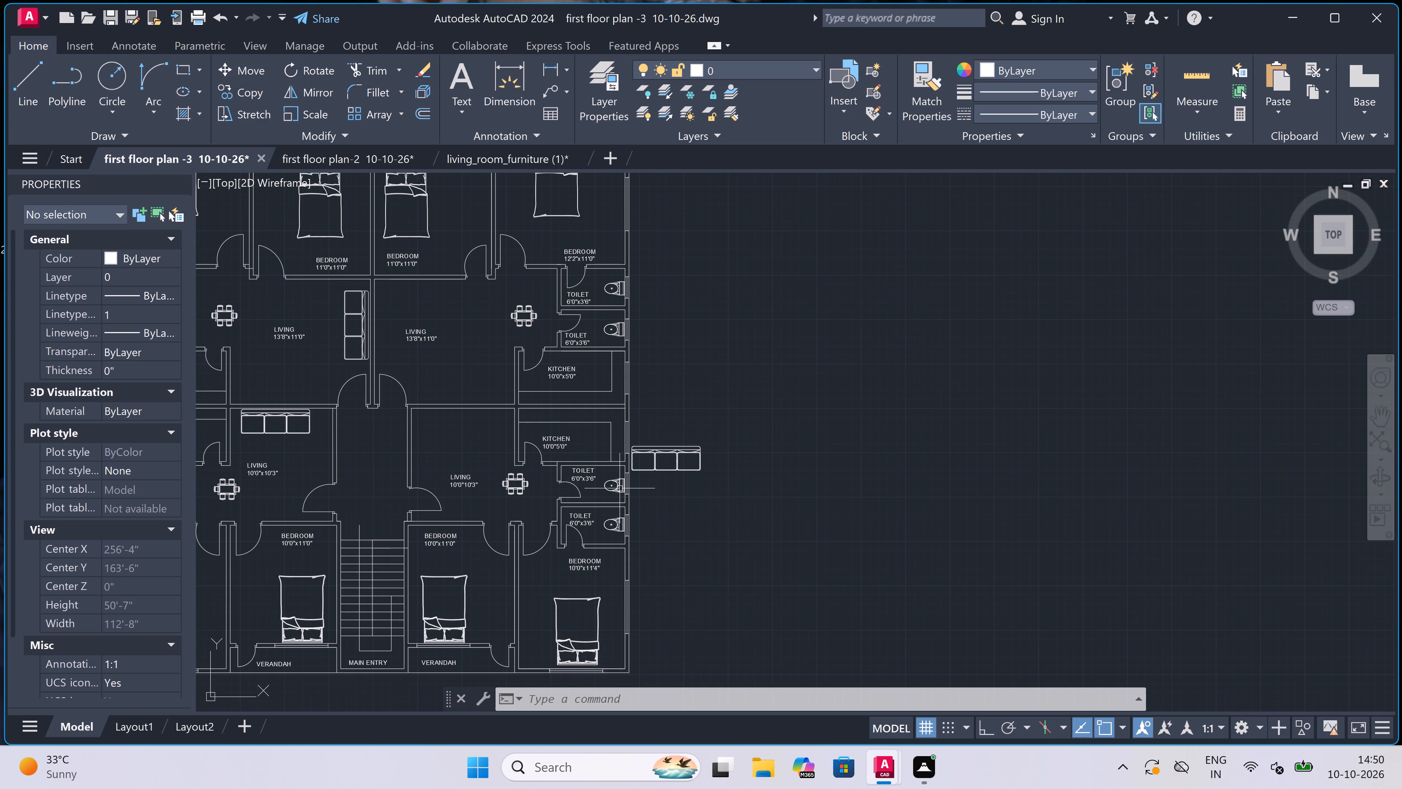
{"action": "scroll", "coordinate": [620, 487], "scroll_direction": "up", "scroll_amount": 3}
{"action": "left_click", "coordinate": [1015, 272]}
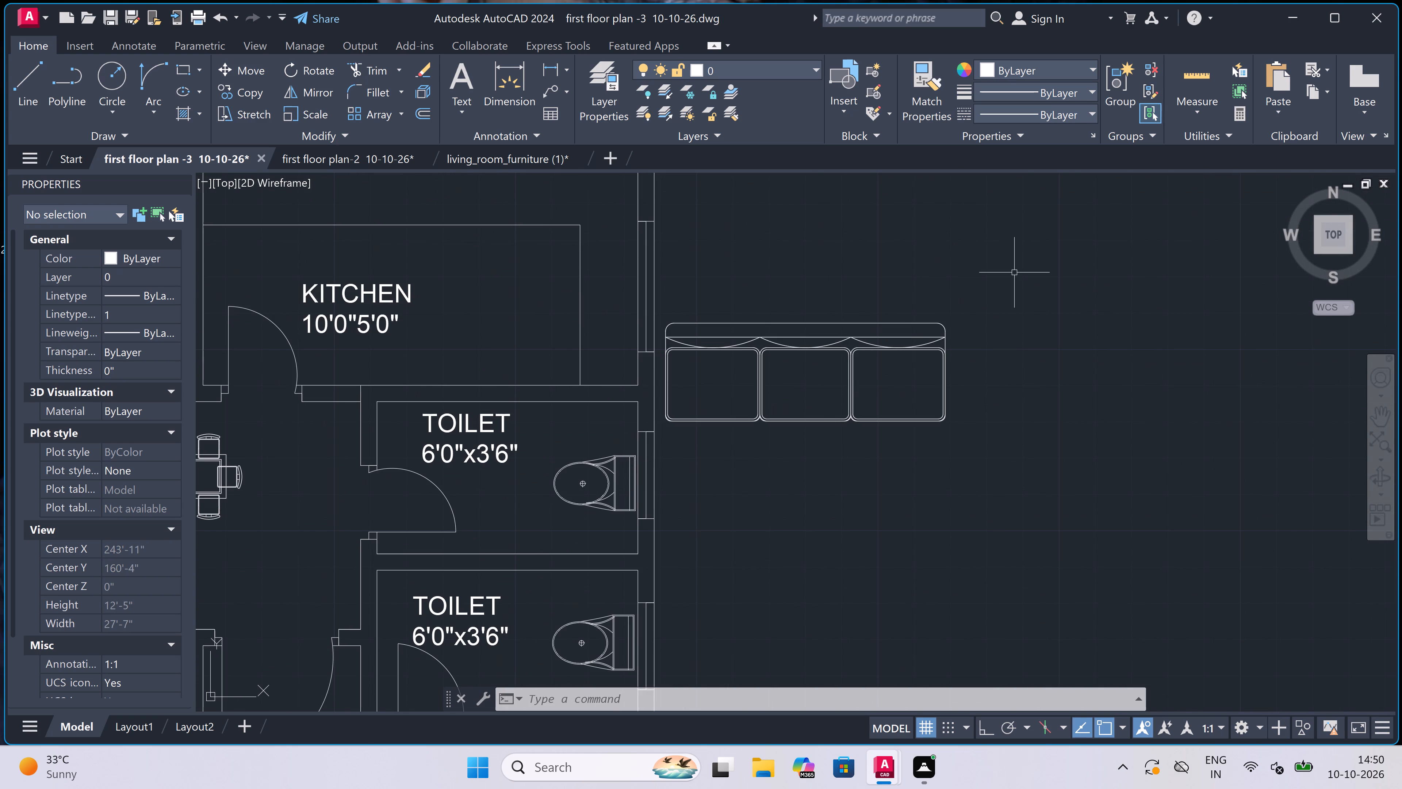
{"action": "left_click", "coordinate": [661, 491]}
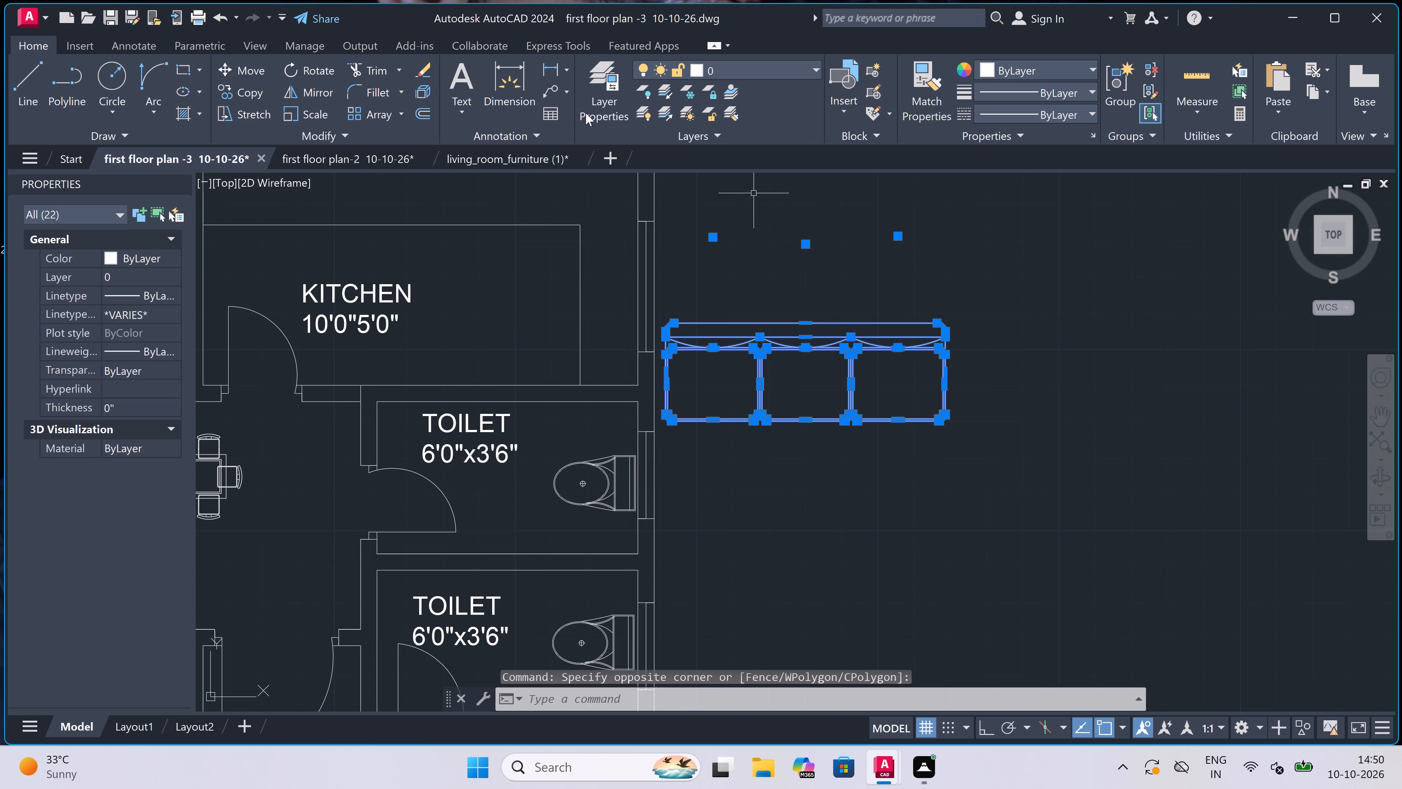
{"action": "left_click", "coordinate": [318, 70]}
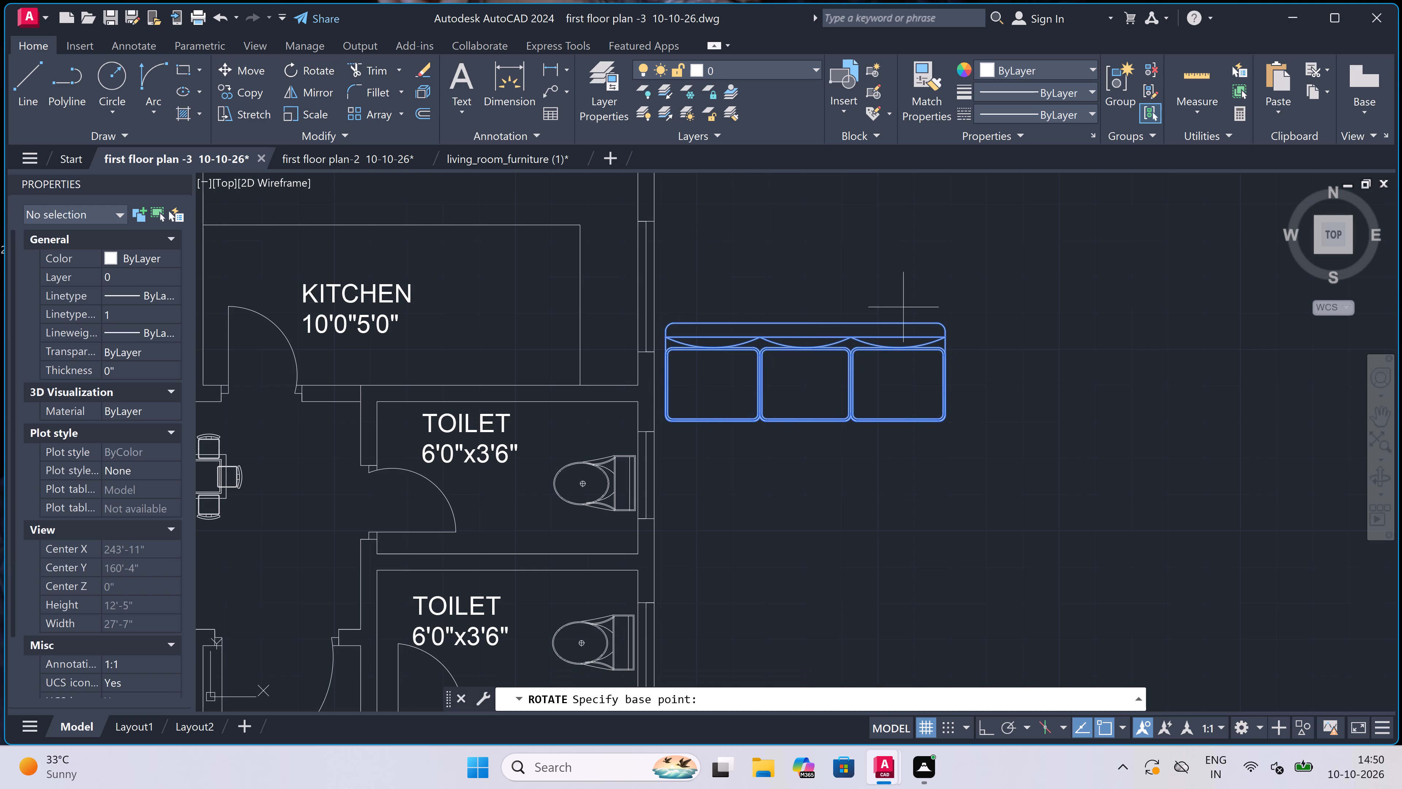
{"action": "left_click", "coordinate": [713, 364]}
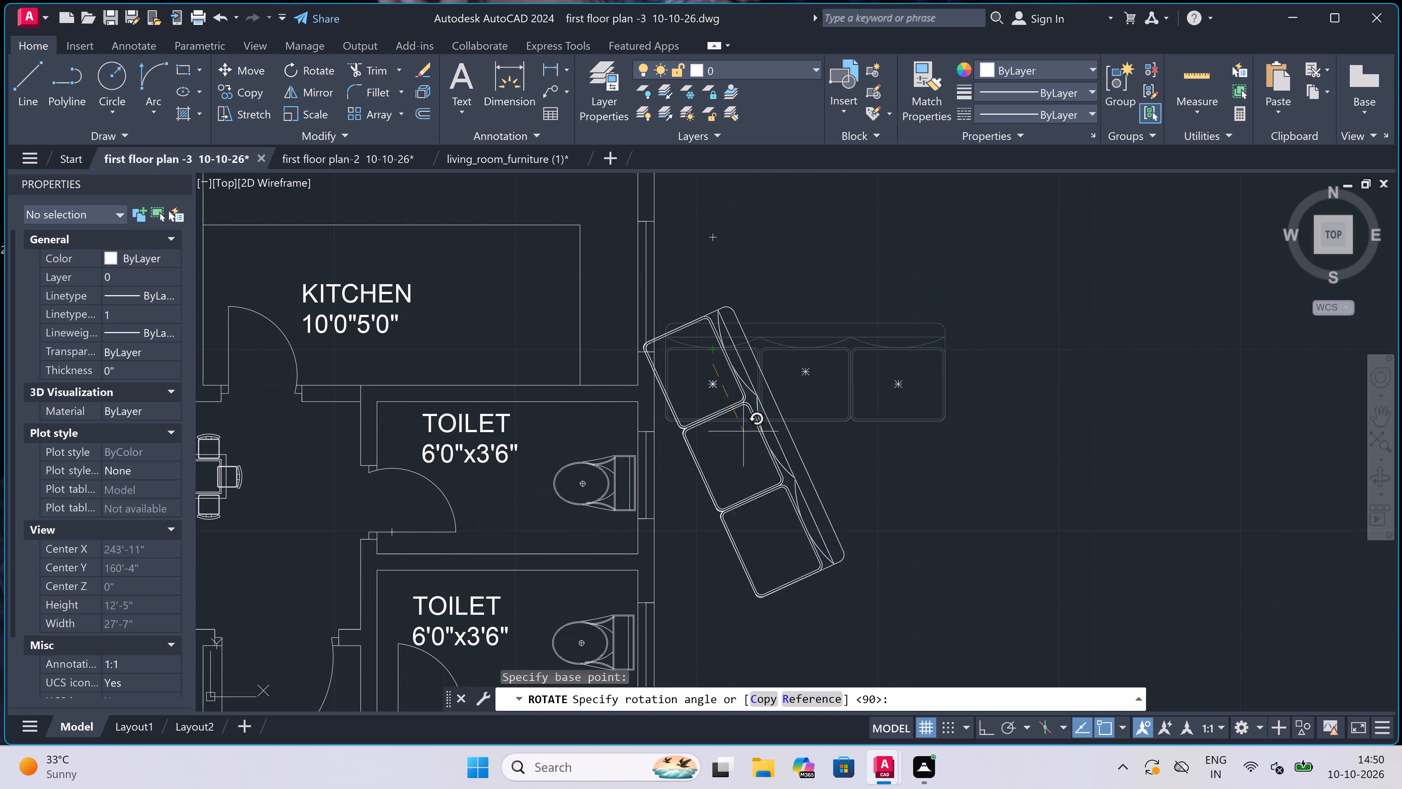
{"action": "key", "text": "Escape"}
Rotate the source sofa outside the right-hand outer wall 180° with Ortho on, so its back is at the bottom.
{"action": "left_click", "coordinate": [1037, 276]}
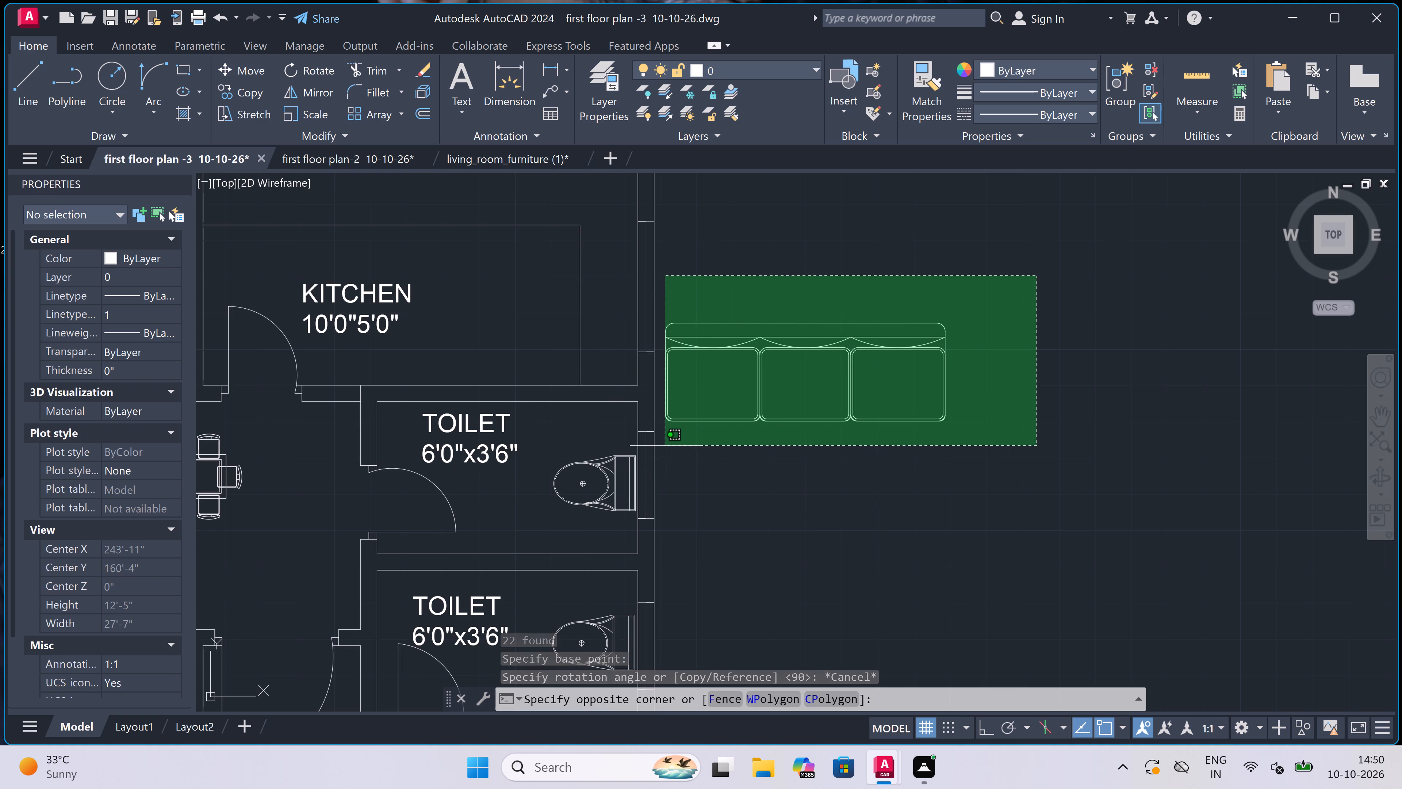
{"action": "left_click", "coordinate": [665, 446]}
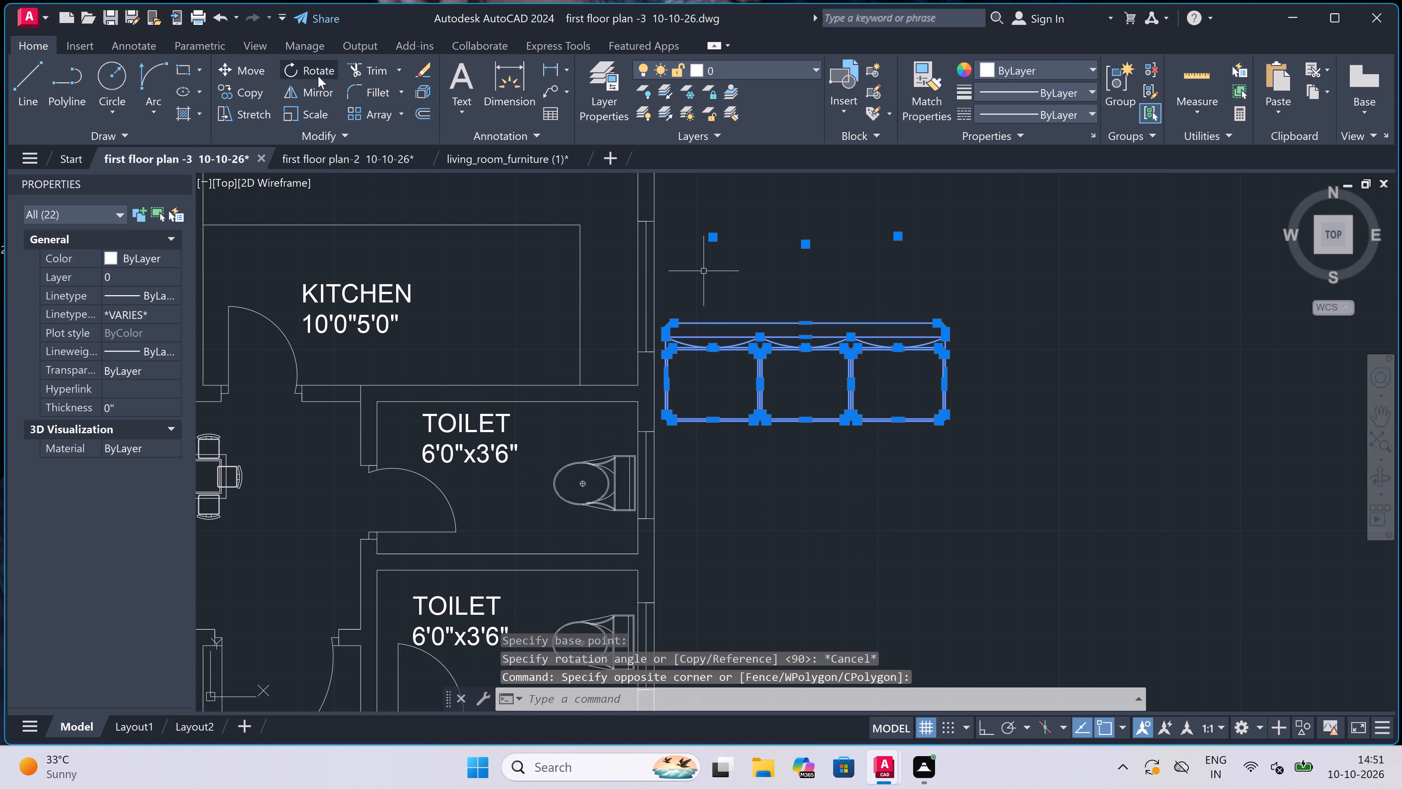
{"action": "left_click", "coordinate": [318, 75]}
{"action": "left_click", "coordinate": [901, 357]}
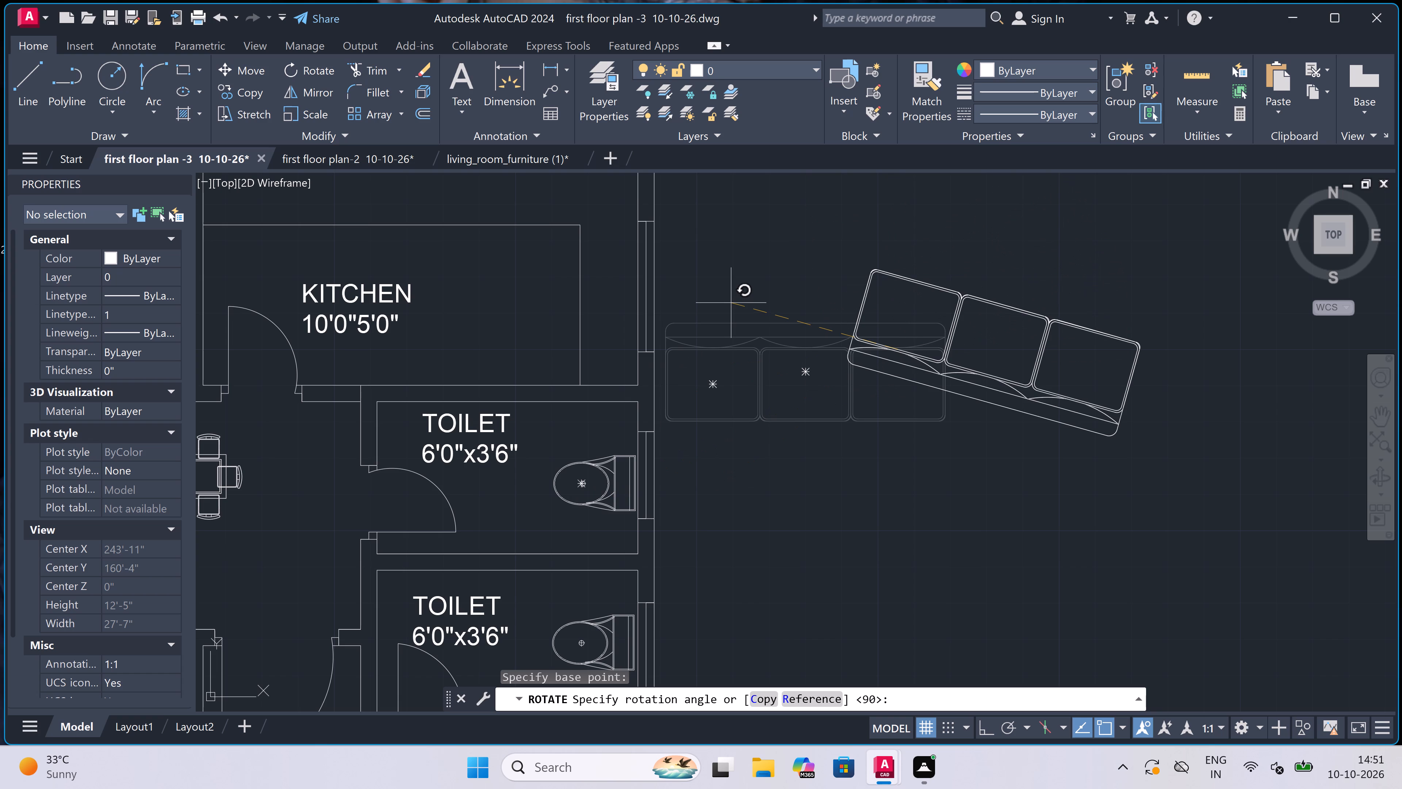
{"action": "key", "text": "F8"}
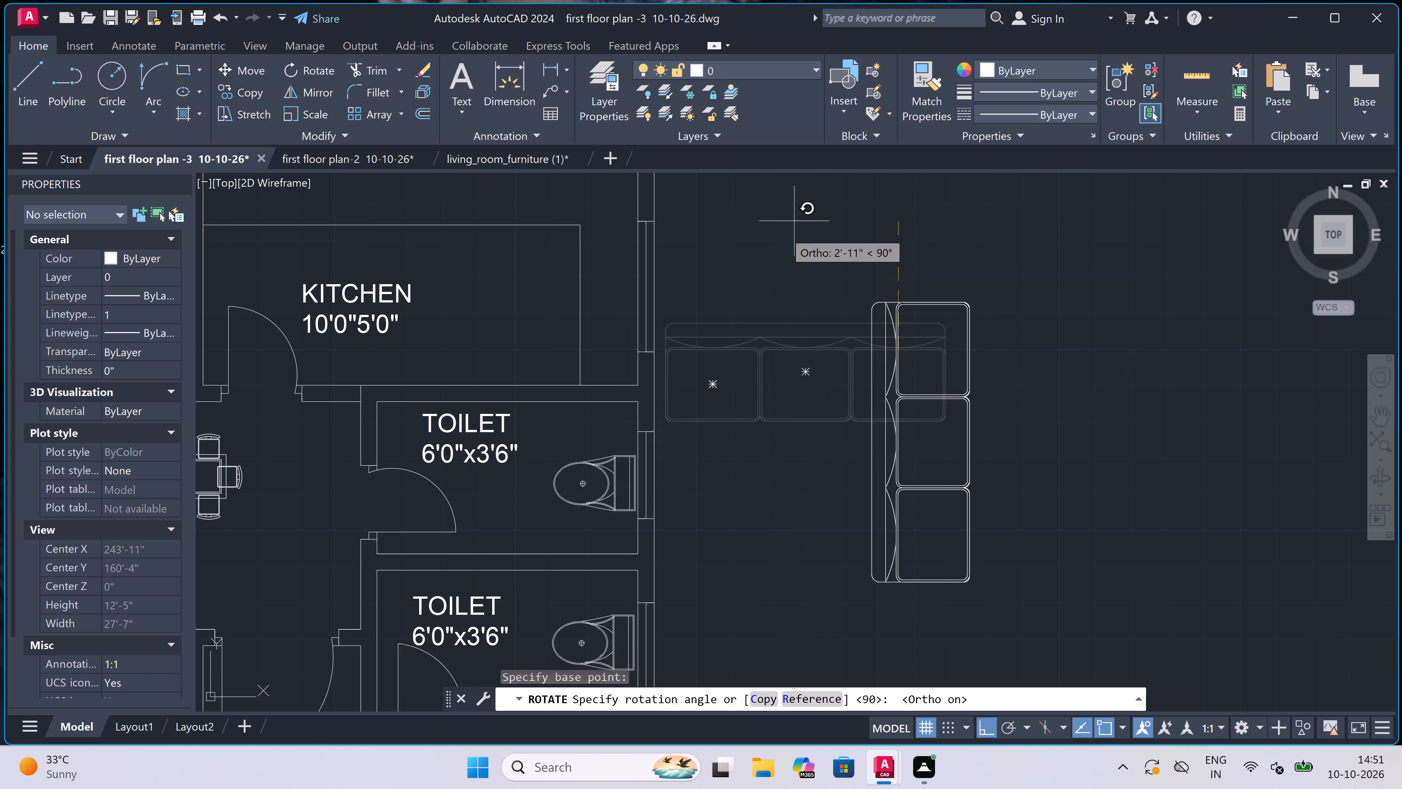
{"action": "left_click", "coordinate": [690, 297]}
Copy the rotated sofa from its back edge, with Ortho off, into the upper-right 13'8"x11'0" living room, with its back along the lower wall.
{"action": "left_click_drag", "start_coordinate": [1177, 252], "coordinate": [1176, 257]}
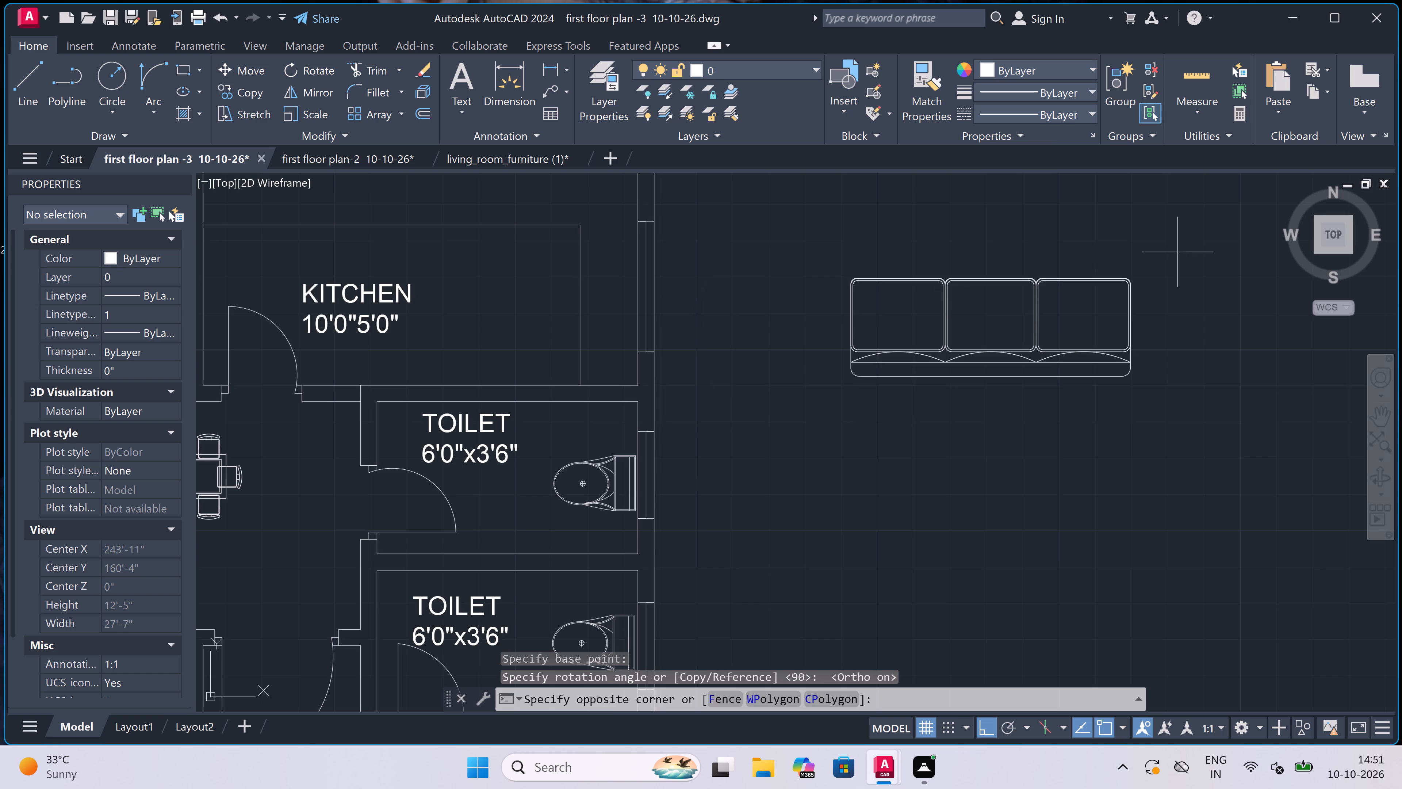
{"action": "left_click", "coordinate": [697, 428]}
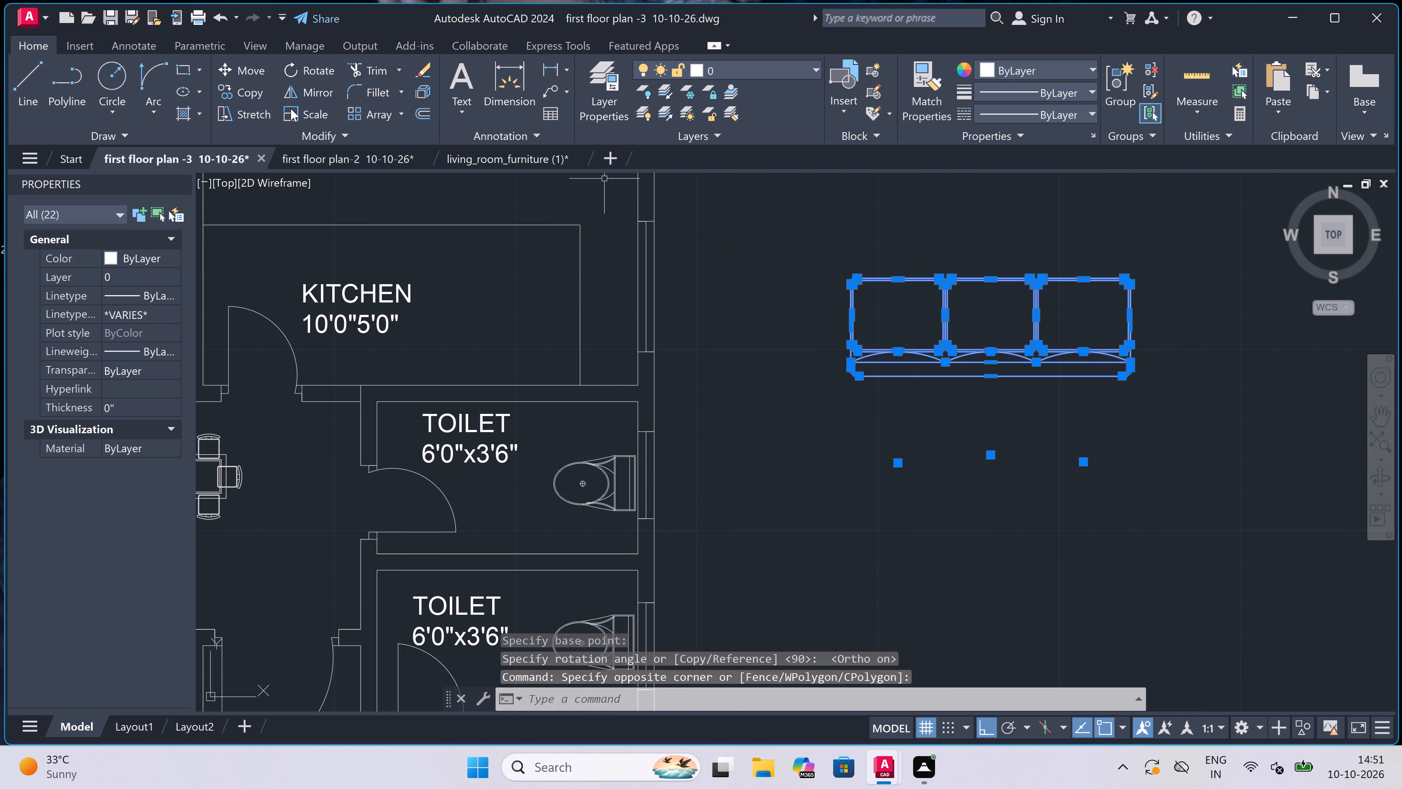
{"action": "left_click", "coordinate": [246, 88]}
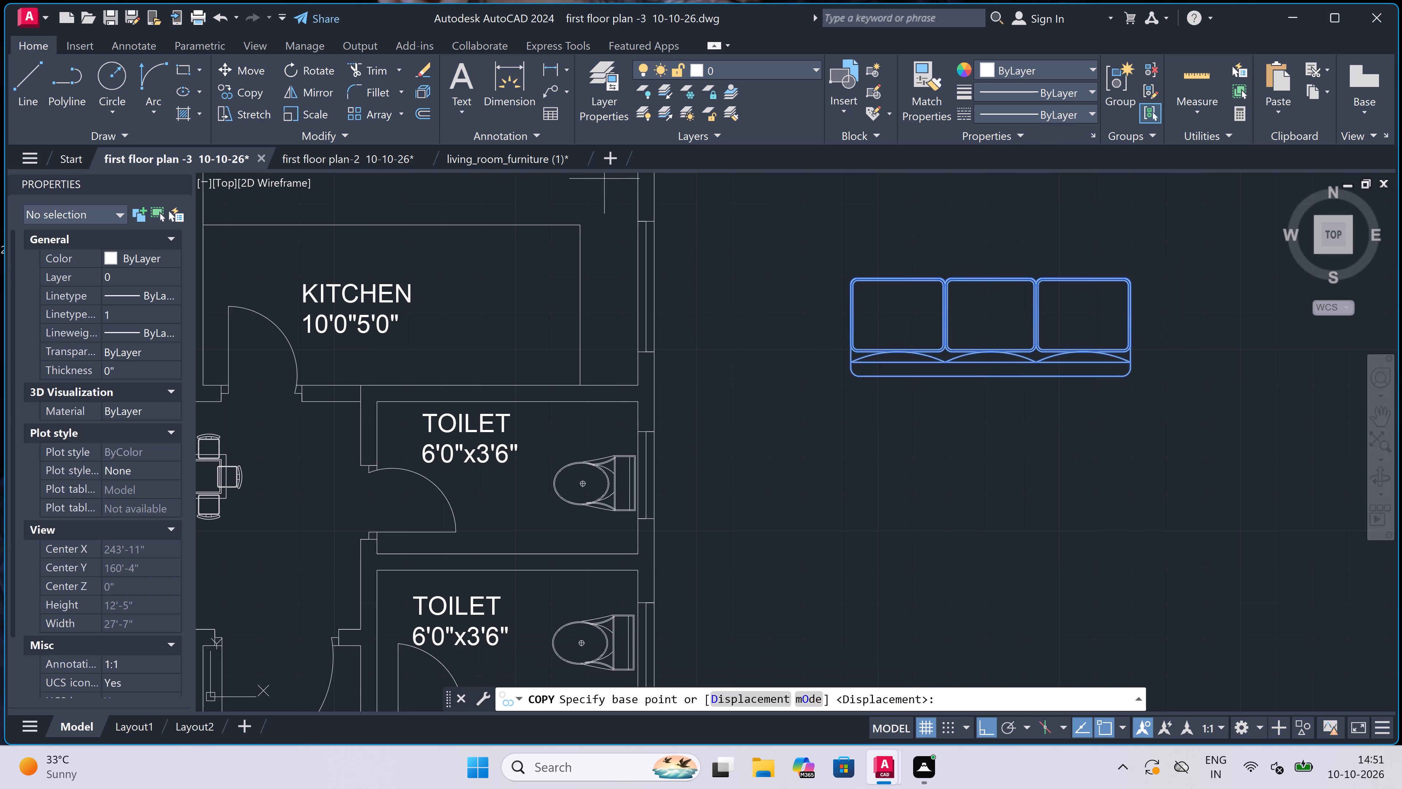
{"action": "left_click", "coordinate": [1006, 377]}
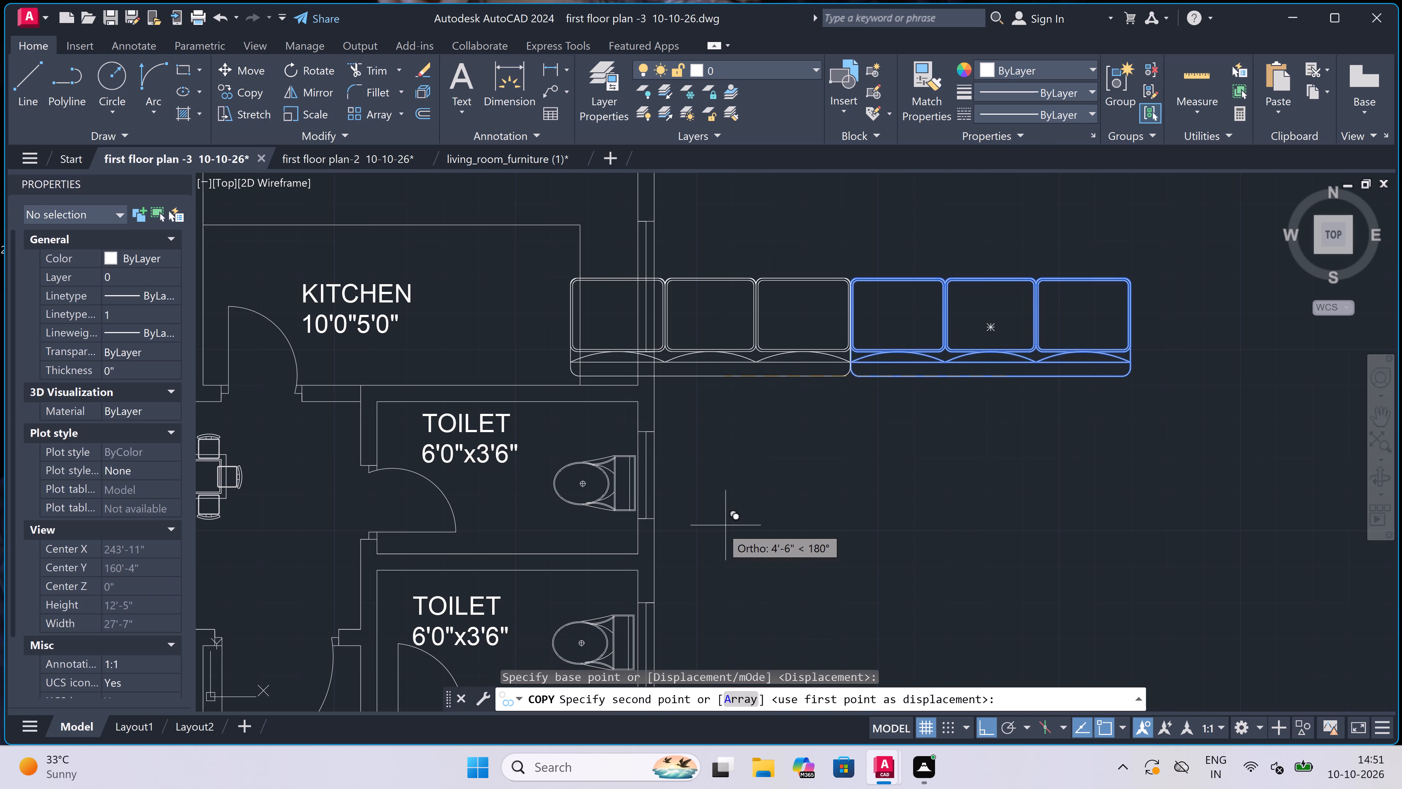
{"action": "key", "text": "F8"}
{"action": "scroll", "coordinate": [722, 514], "scroll_direction": "down", "scroll_amount": 3}
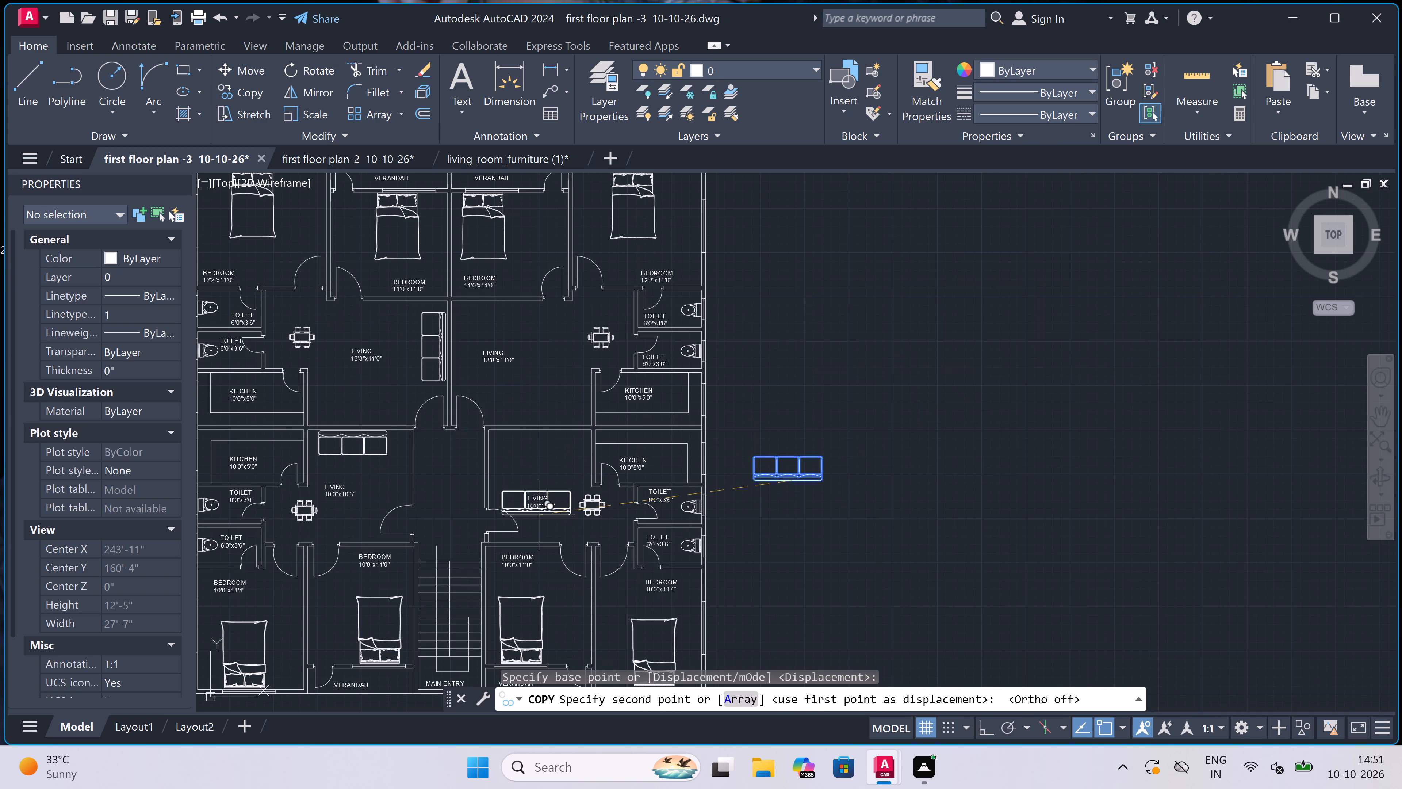
{"action": "scroll", "coordinate": [540, 380], "scroll_direction": "up", "scroll_amount": 3}
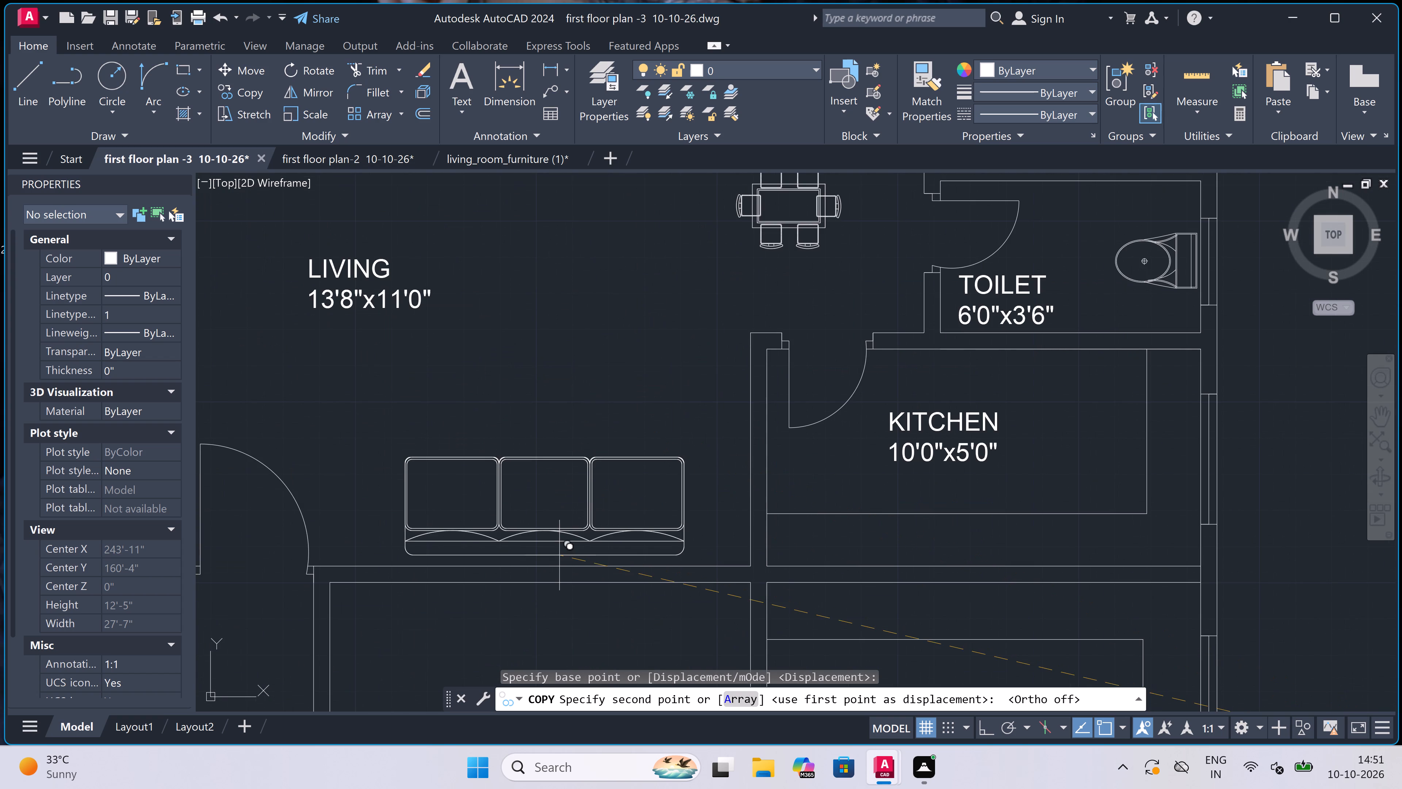
{"action": "double_click", "coordinate": [560, 556]}
{"action": "scroll", "coordinate": [616, 449], "scroll_direction": "down", "scroll_amount": 4}
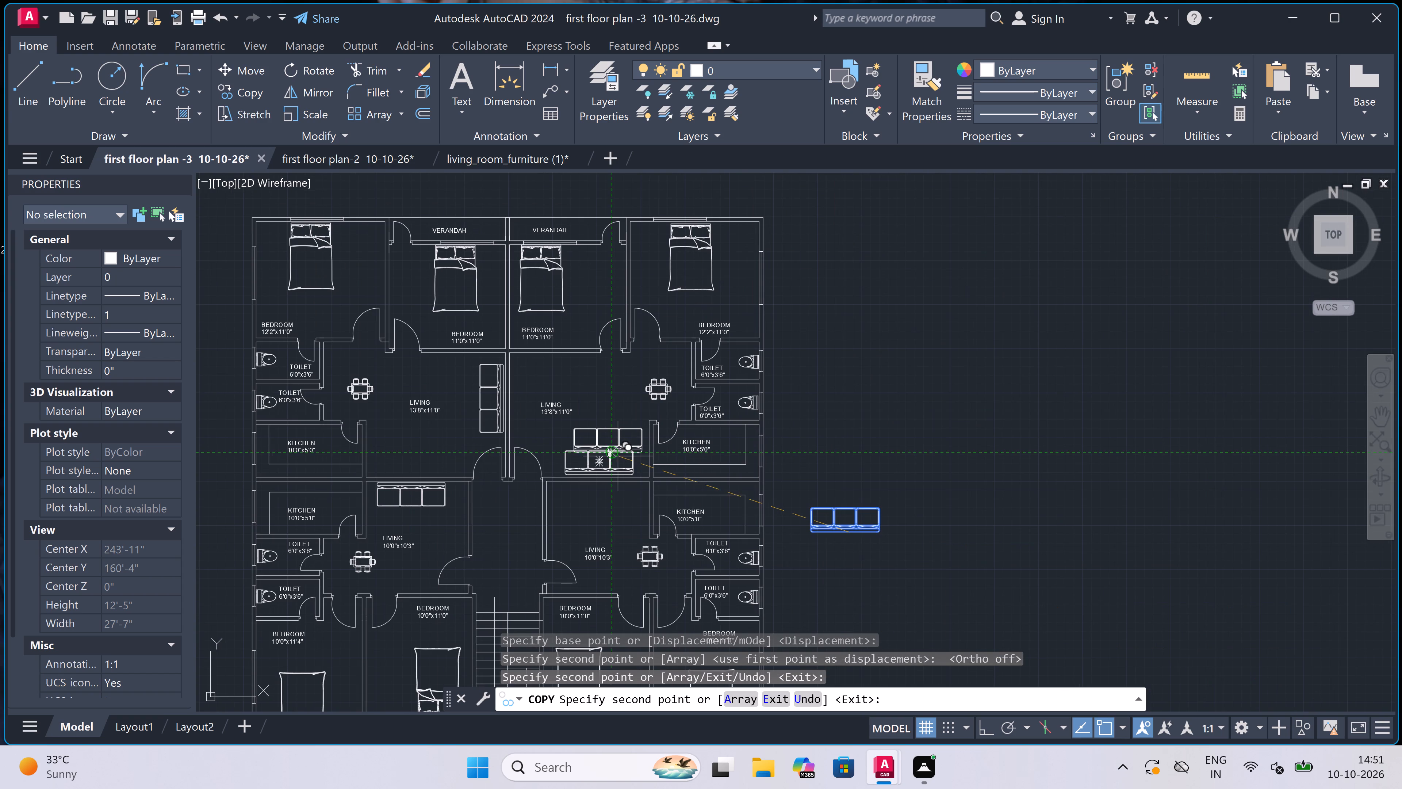
{"action": "key", "text": "Escape"}
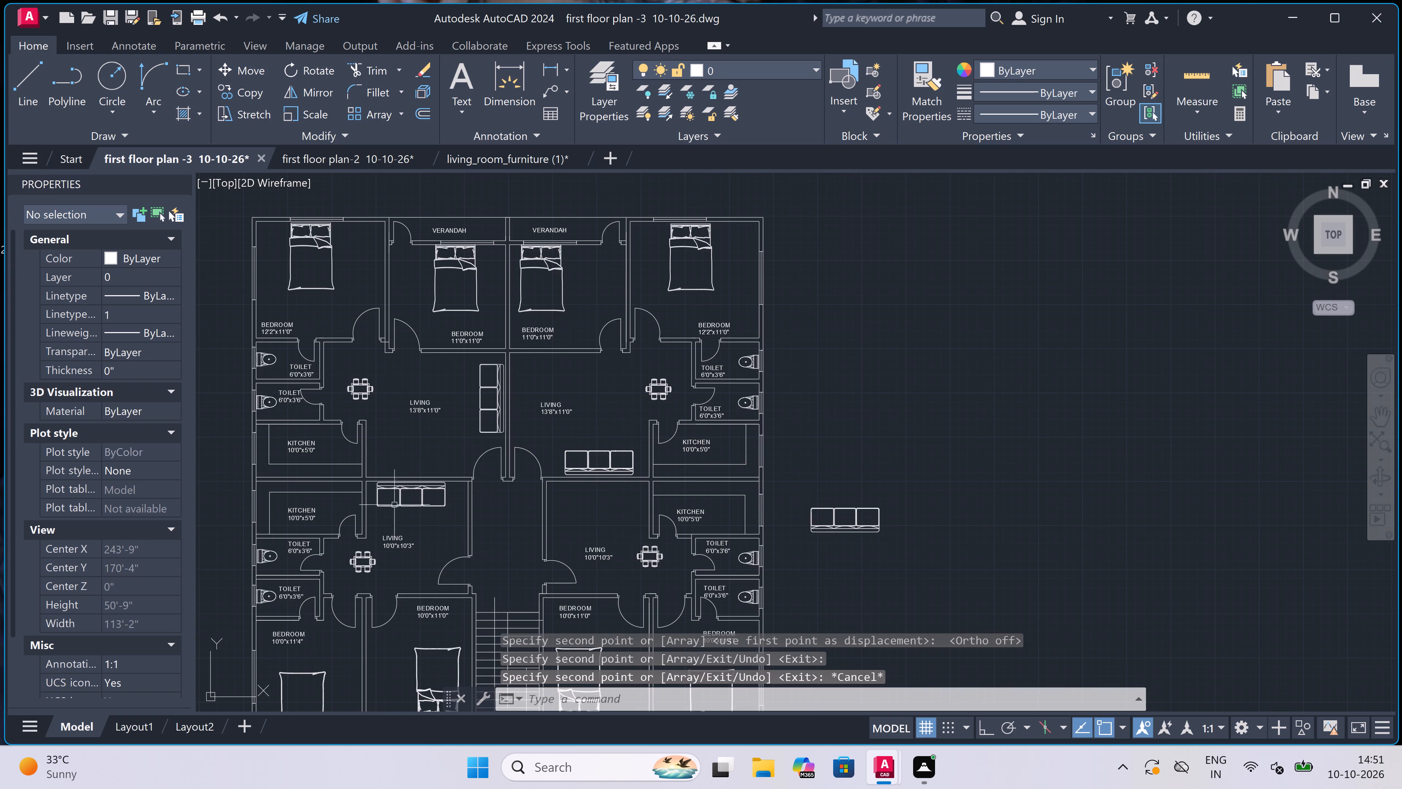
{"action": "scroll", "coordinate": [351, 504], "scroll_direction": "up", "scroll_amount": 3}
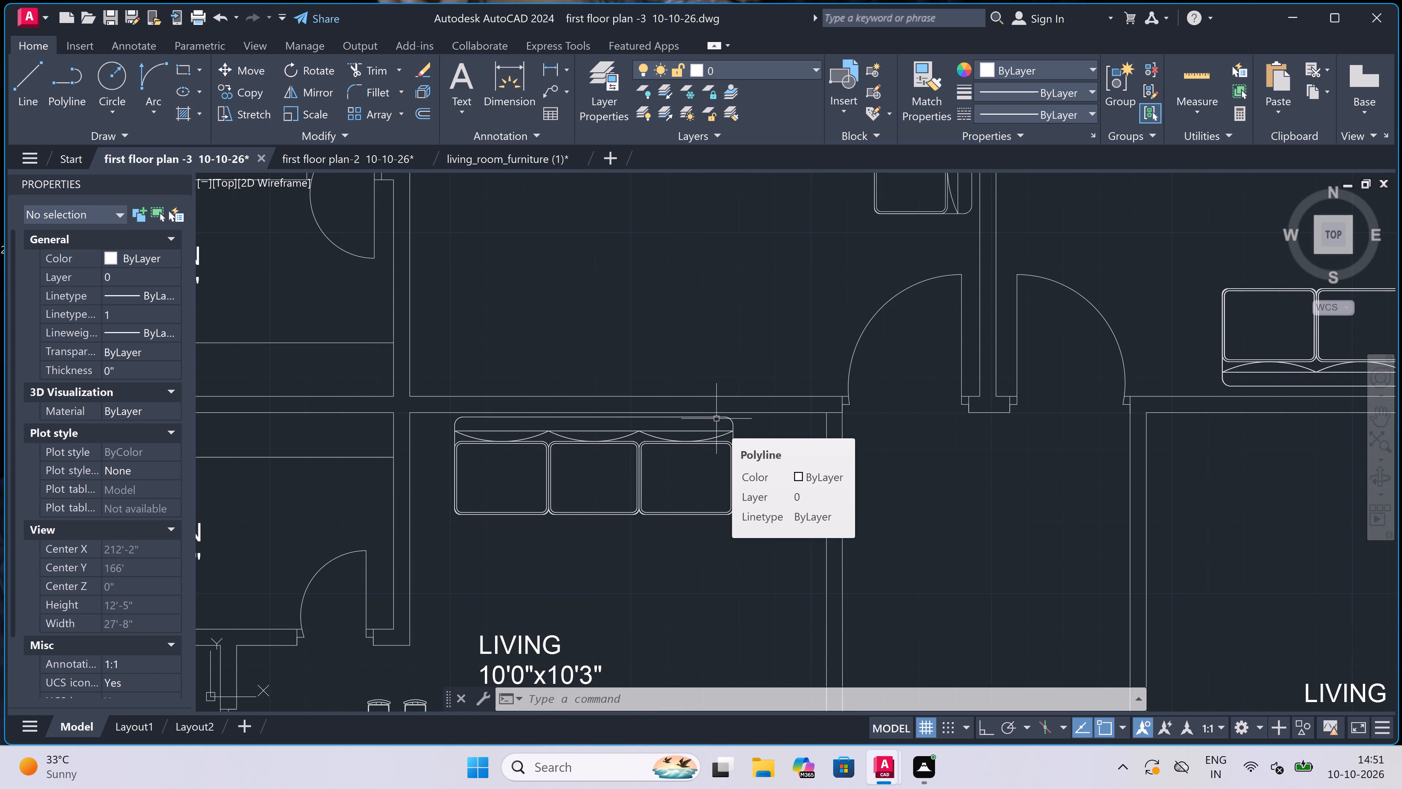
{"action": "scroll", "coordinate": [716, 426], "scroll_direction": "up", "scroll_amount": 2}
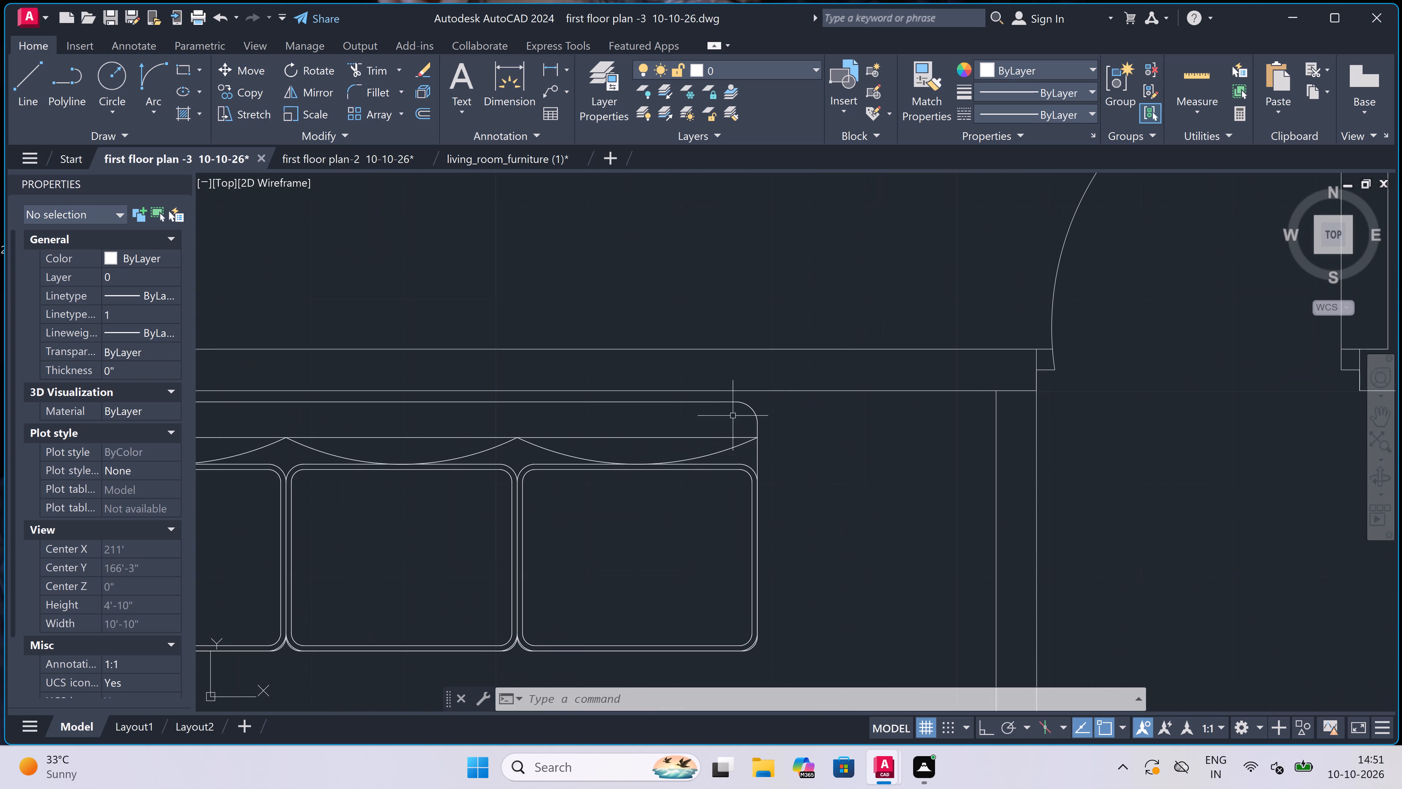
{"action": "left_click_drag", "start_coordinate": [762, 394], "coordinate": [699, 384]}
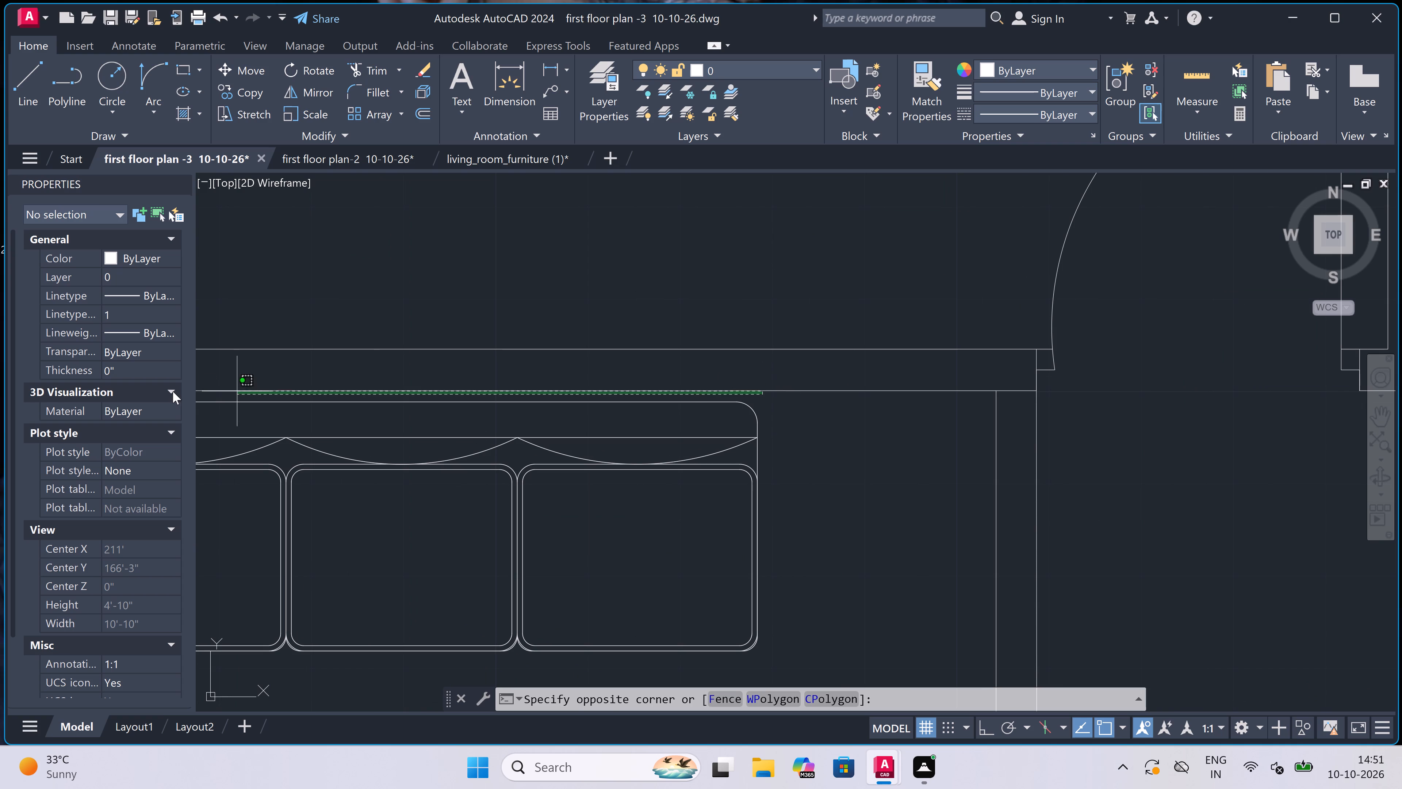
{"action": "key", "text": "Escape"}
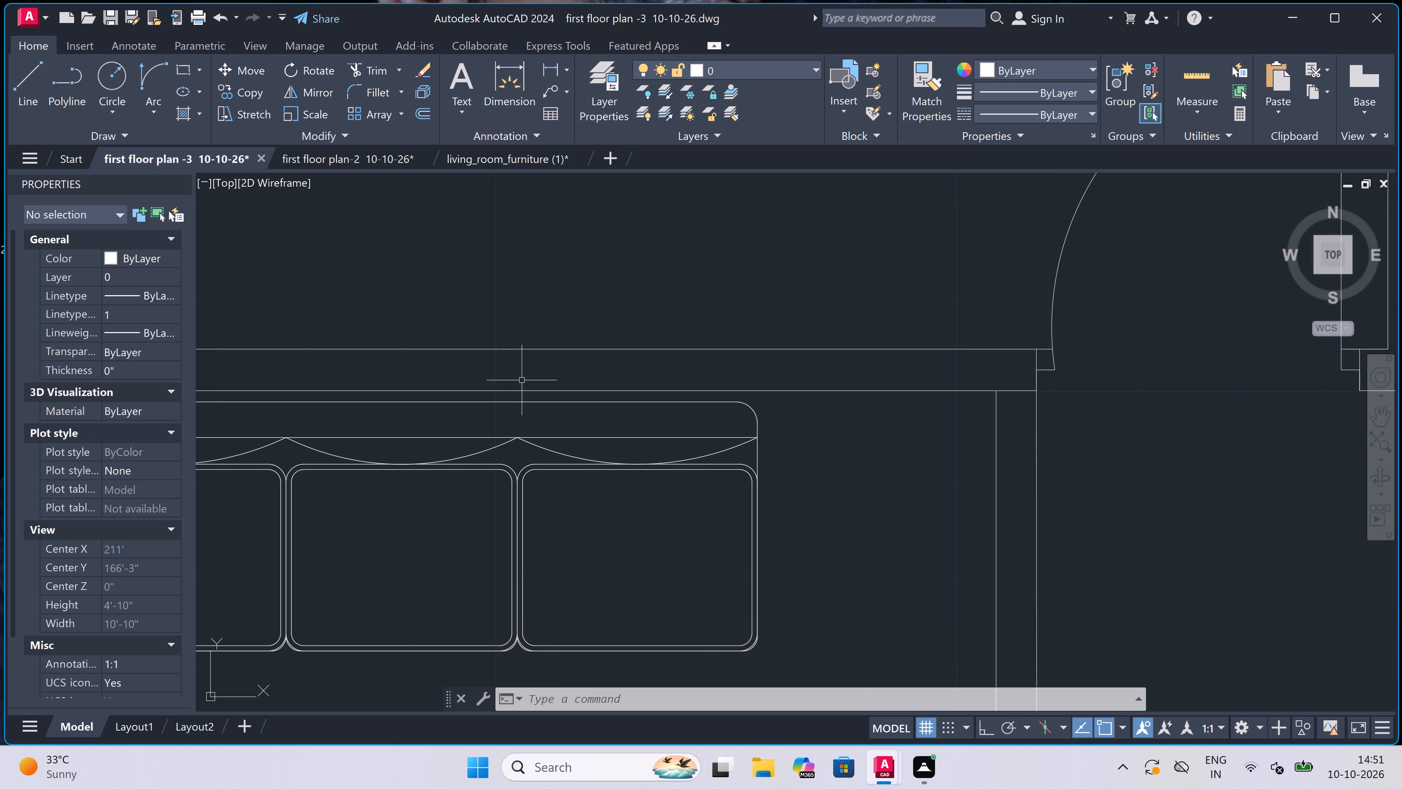
Copy the lower-left living room's sofa from its back edge into the lower-right 10'0"x10'3" living room, with its back along the upper wall.
{"action": "scroll", "coordinate": [581, 346], "scroll_direction": "down", "scroll_amount": 1}
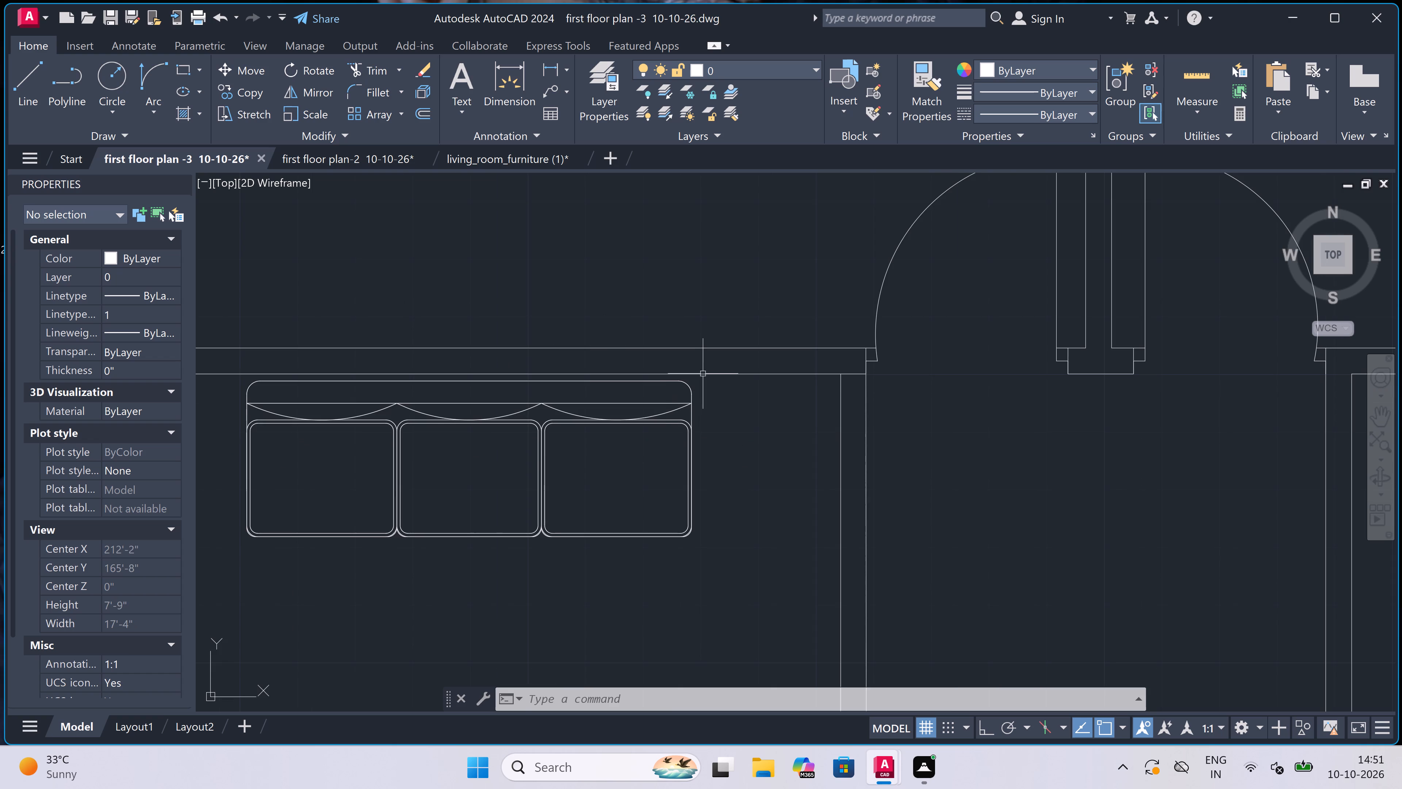
{"action": "scroll", "coordinate": [704, 380], "scroll_direction": "up", "scroll_amount": 2}
{"action": "left_click", "coordinate": [704, 377]}
{"action": "scroll", "coordinate": [622, 461], "scroll_direction": "down", "scroll_amount": 2}
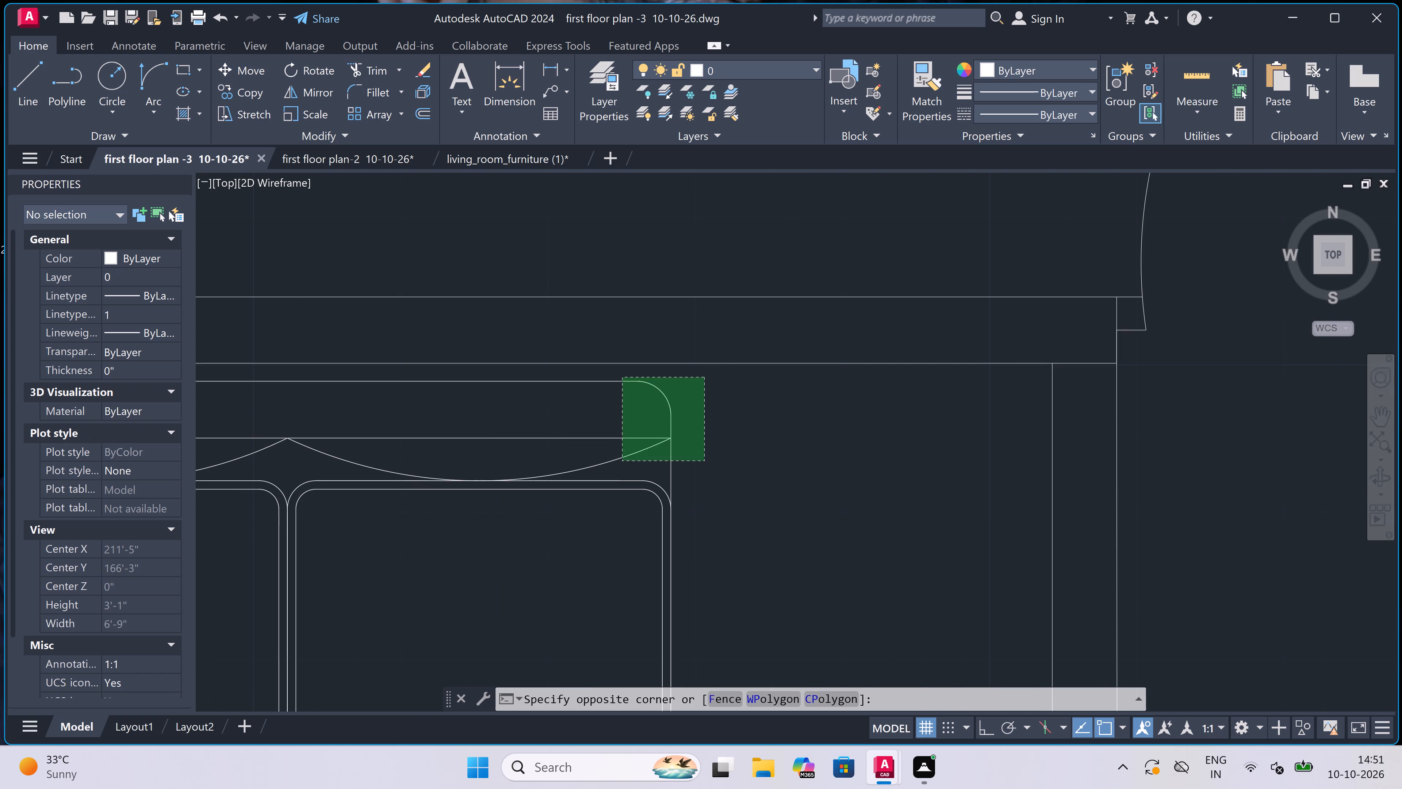
{"action": "scroll", "coordinate": [622, 461], "scroll_direction": "down", "scroll_amount": 2}
{"action": "scroll", "coordinate": [439, 547], "scroll_direction": "up", "scroll_amount": 3}
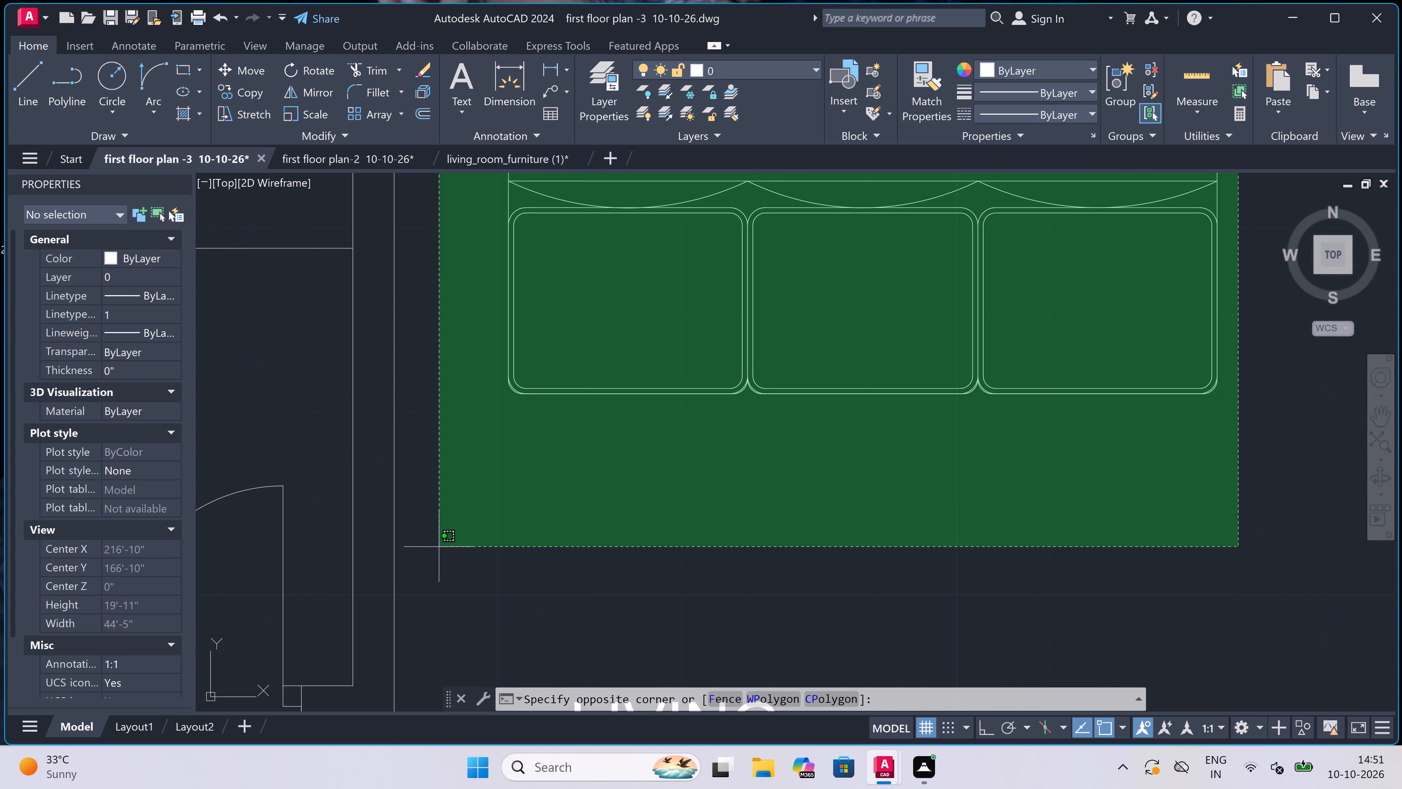
{"action": "left_click", "coordinate": [460, 515]}
{"action": "scroll", "coordinate": [460, 516], "scroll_direction": "down", "scroll_amount": 2}
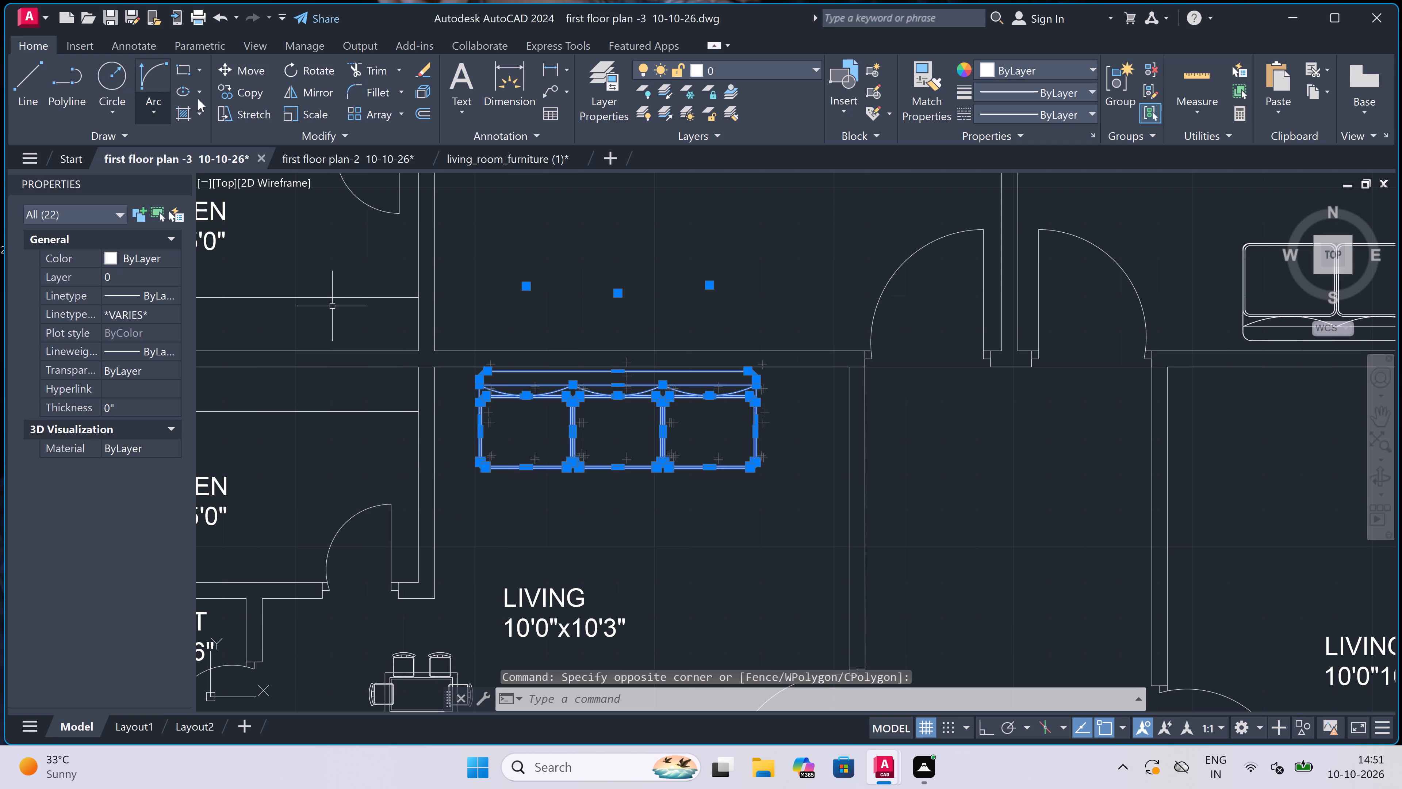
{"action": "left_click", "coordinate": [252, 90]}
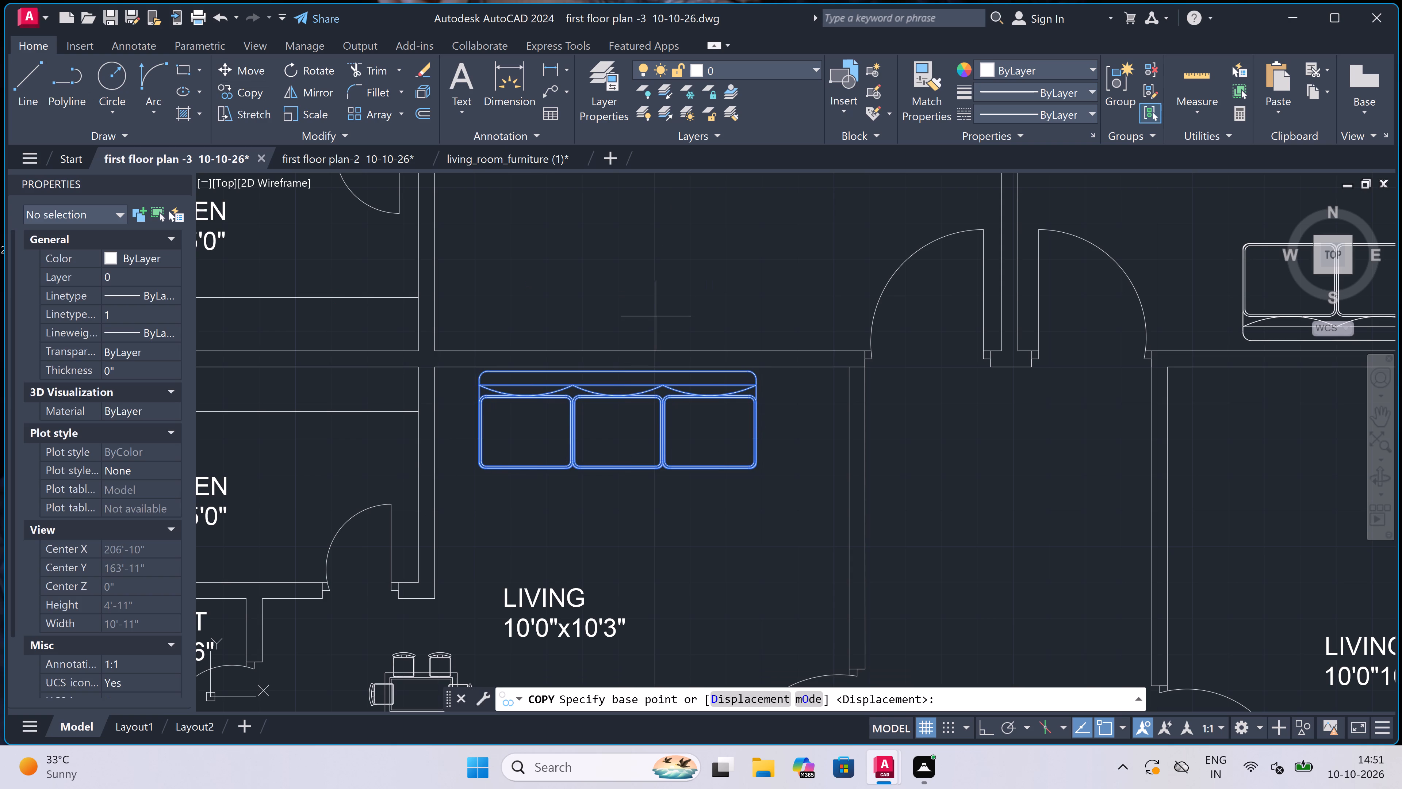
{"action": "left_click", "coordinate": [613, 372]}
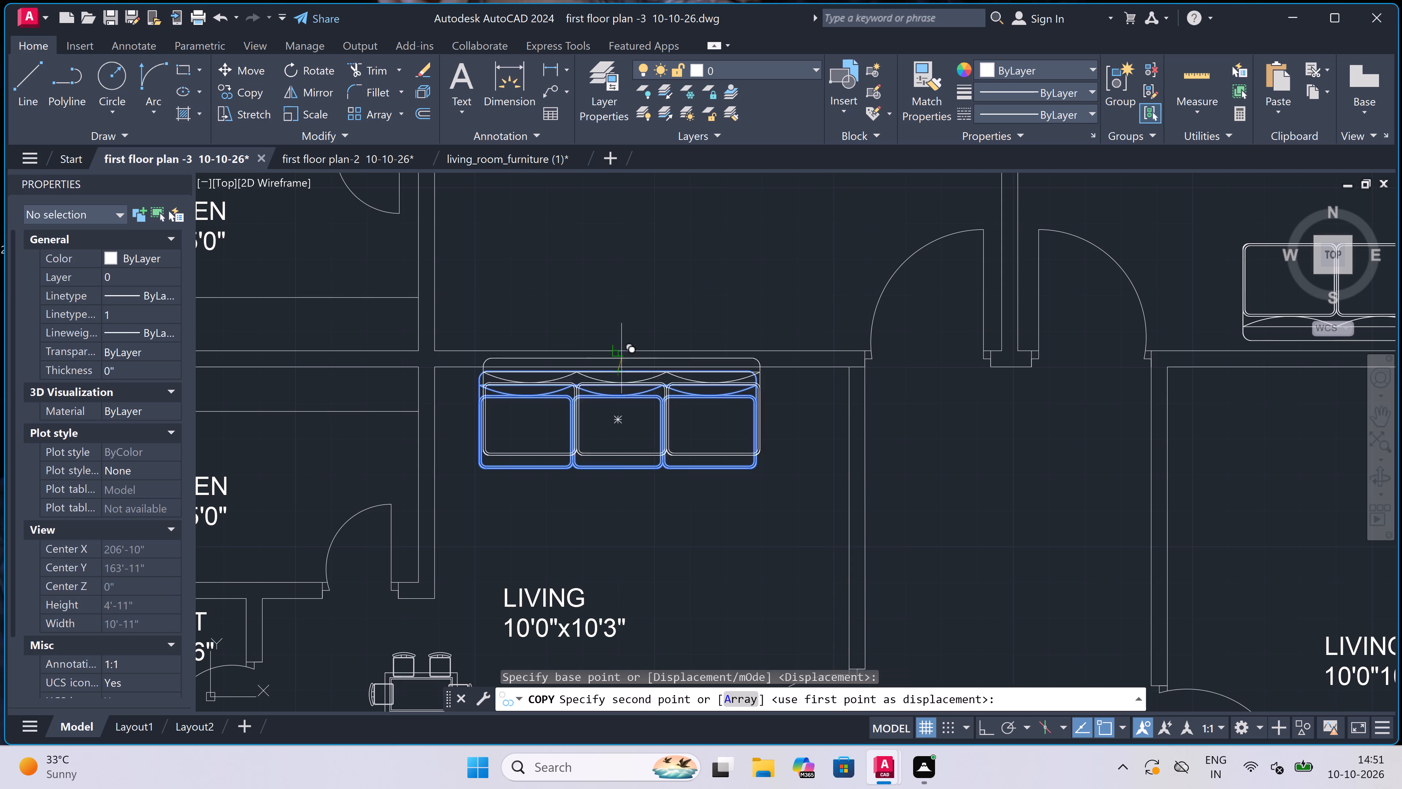
{"action": "scroll", "coordinate": [782, 273], "scroll_direction": "down", "scroll_amount": 3}
{"action": "scroll", "coordinate": [932, 287], "scroll_direction": "up", "scroll_amount": 4}
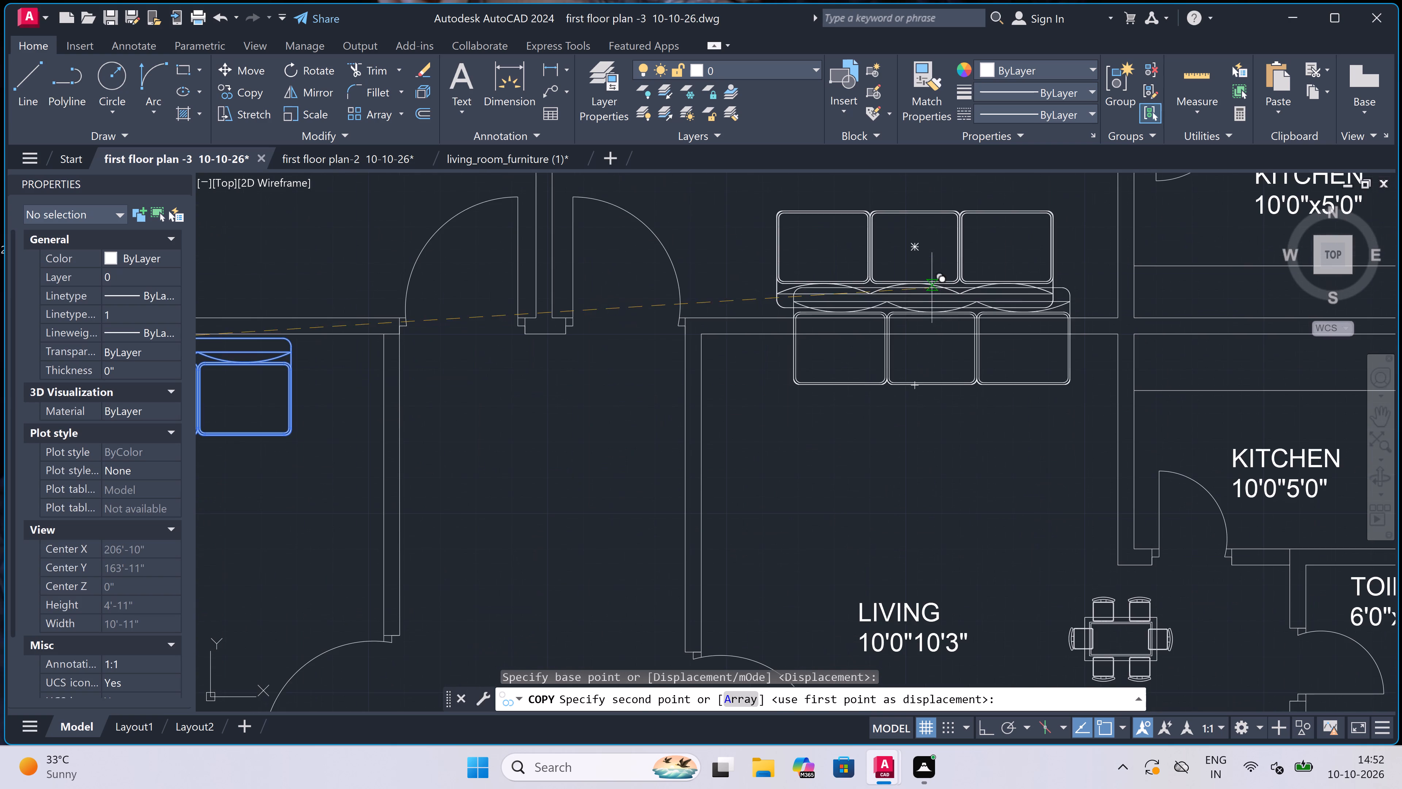
{"action": "scroll", "coordinate": [942, 325], "scroll_direction": "up", "scroll_amount": 2}
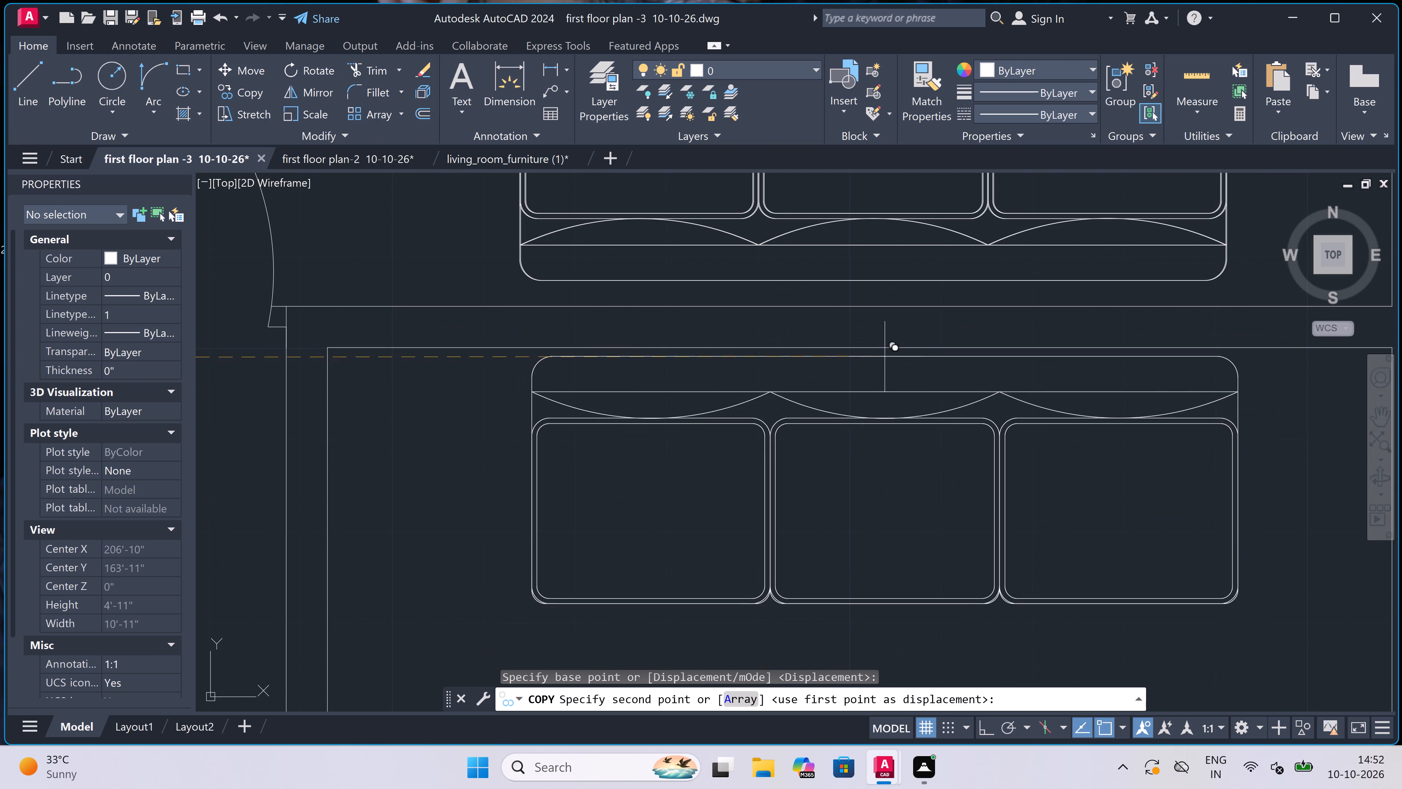
{"action": "scroll", "coordinate": [893, 355], "scroll_direction": "up", "scroll_amount": 2}
{"action": "left_click", "coordinate": [893, 356]}
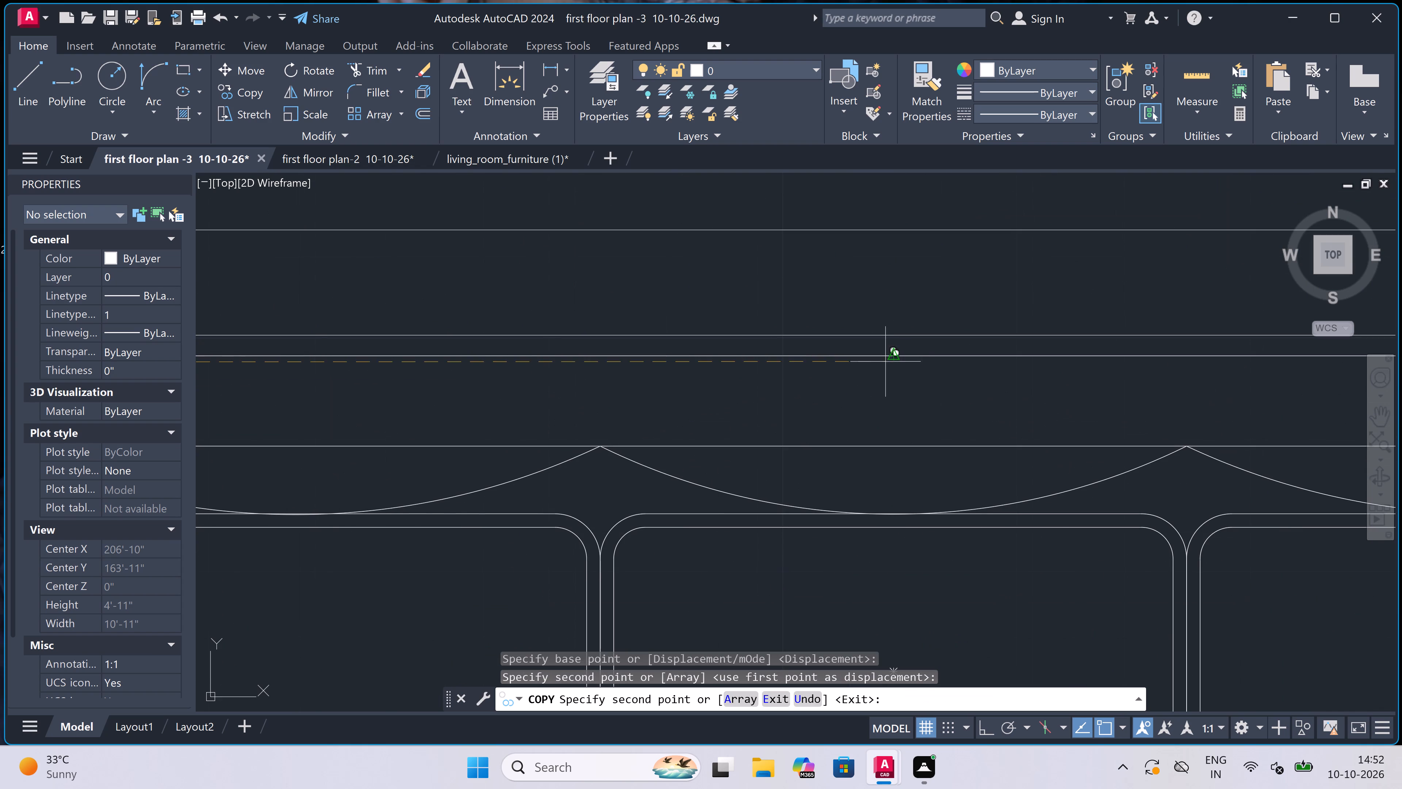
{"action": "key", "text": "Escape"}
Delete the leftover source furniture outside the plan: the sofa on one side and the bed, toilet and dining set on the other.
{"action": "scroll", "coordinate": [673, 361], "scroll_direction": "down", "scroll_amount": 7}
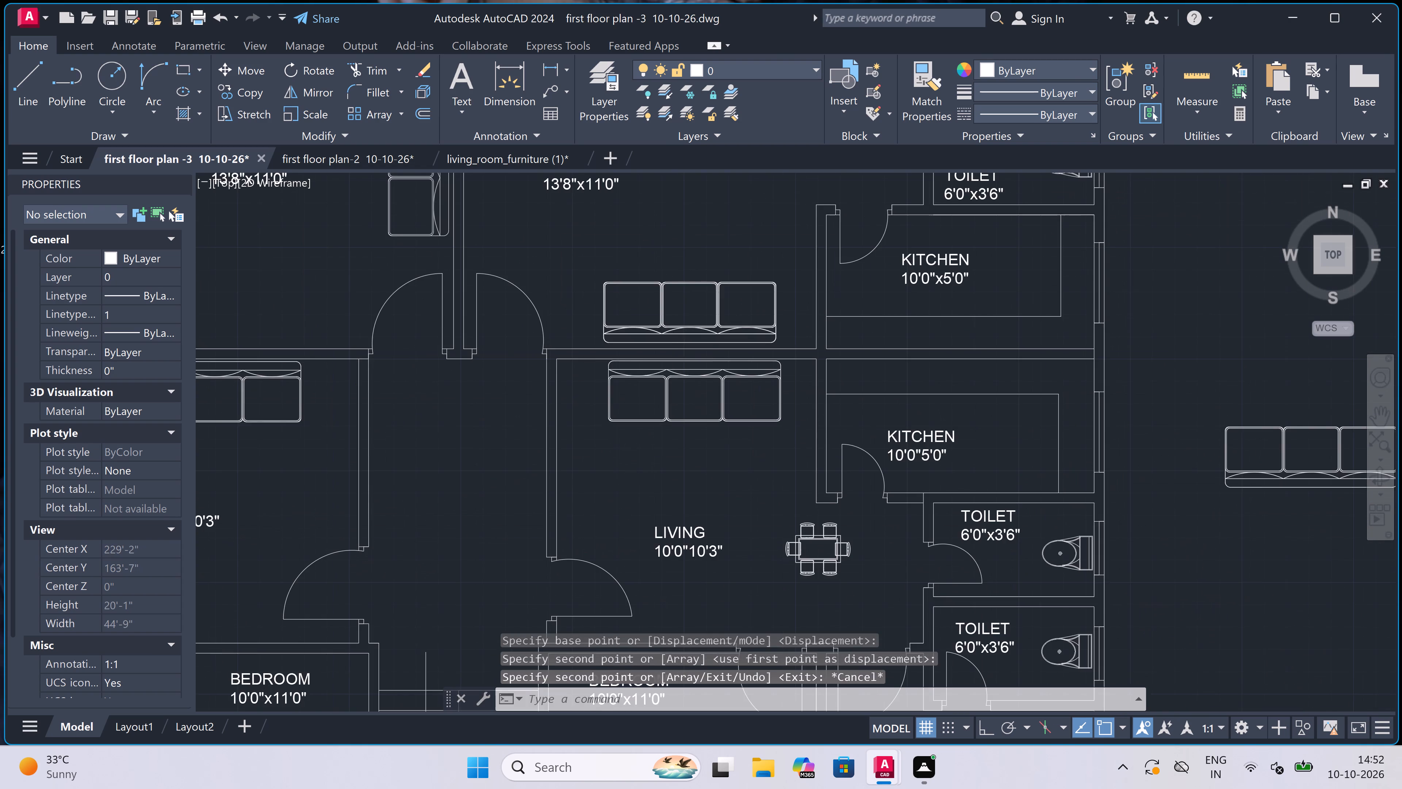
{"action": "scroll", "coordinate": [673, 361], "scroll_direction": "down", "scroll_amount": 2}
{"action": "scroll", "coordinate": [759, 356], "scroll_direction": "up", "scroll_amount": 2}
{"action": "left_click", "coordinate": [851, 365]}
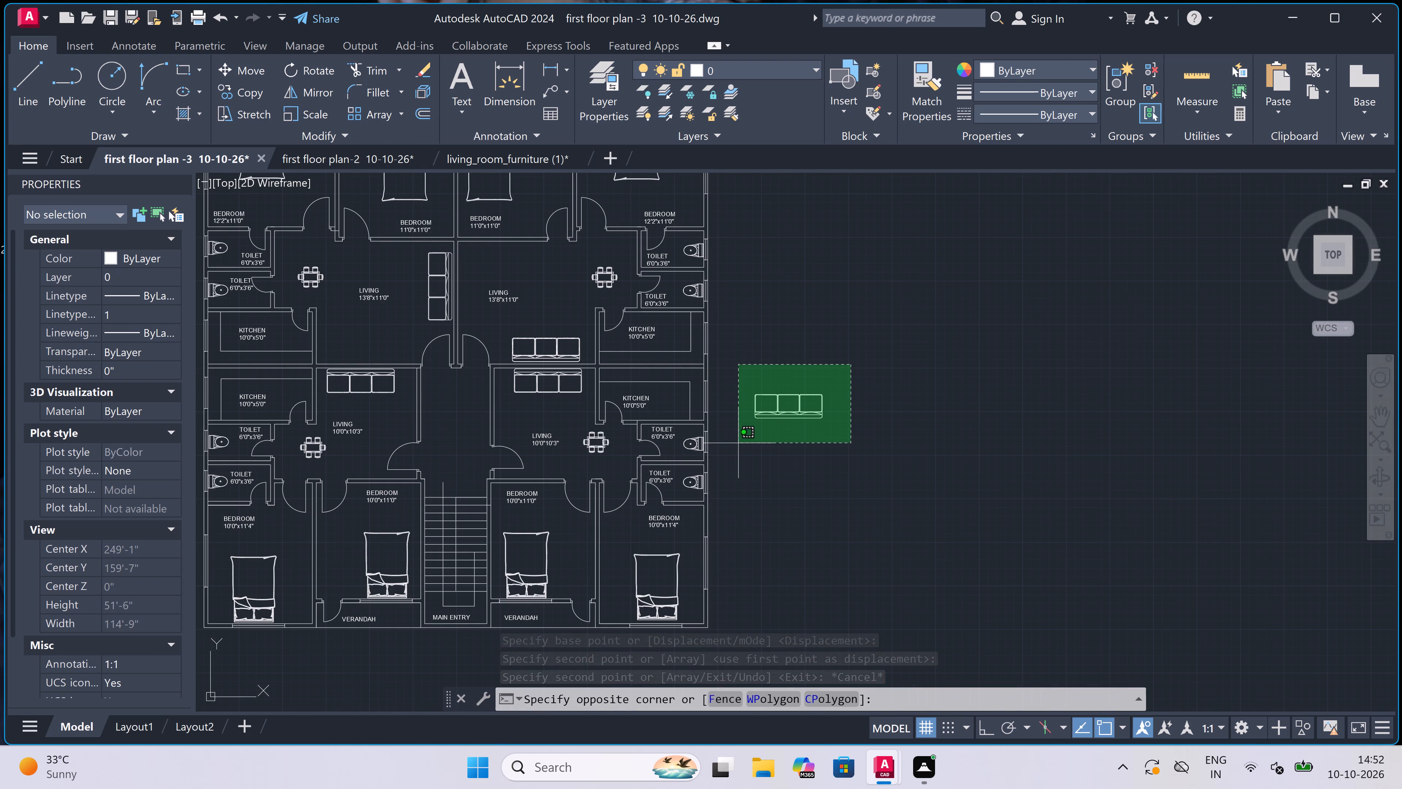
{"action": "left_click", "coordinate": [739, 443]}
{"action": "scroll", "coordinate": [739, 440], "scroll_direction": "down", "scroll_amount": 3}
{"action": "scroll", "coordinate": [437, 428], "scroll_direction": "up", "scroll_amount": 2}
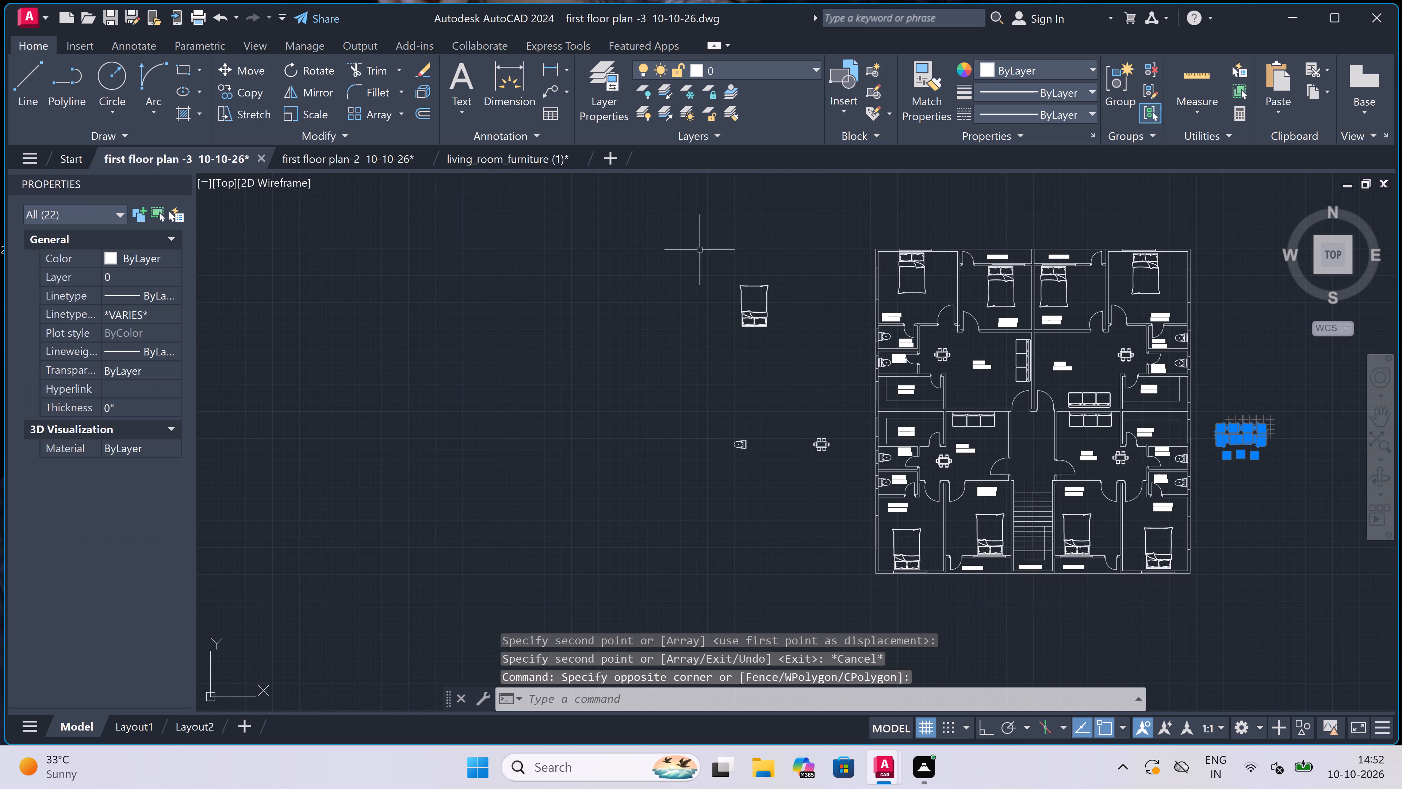
{"action": "double_click", "coordinate": [854, 259]}
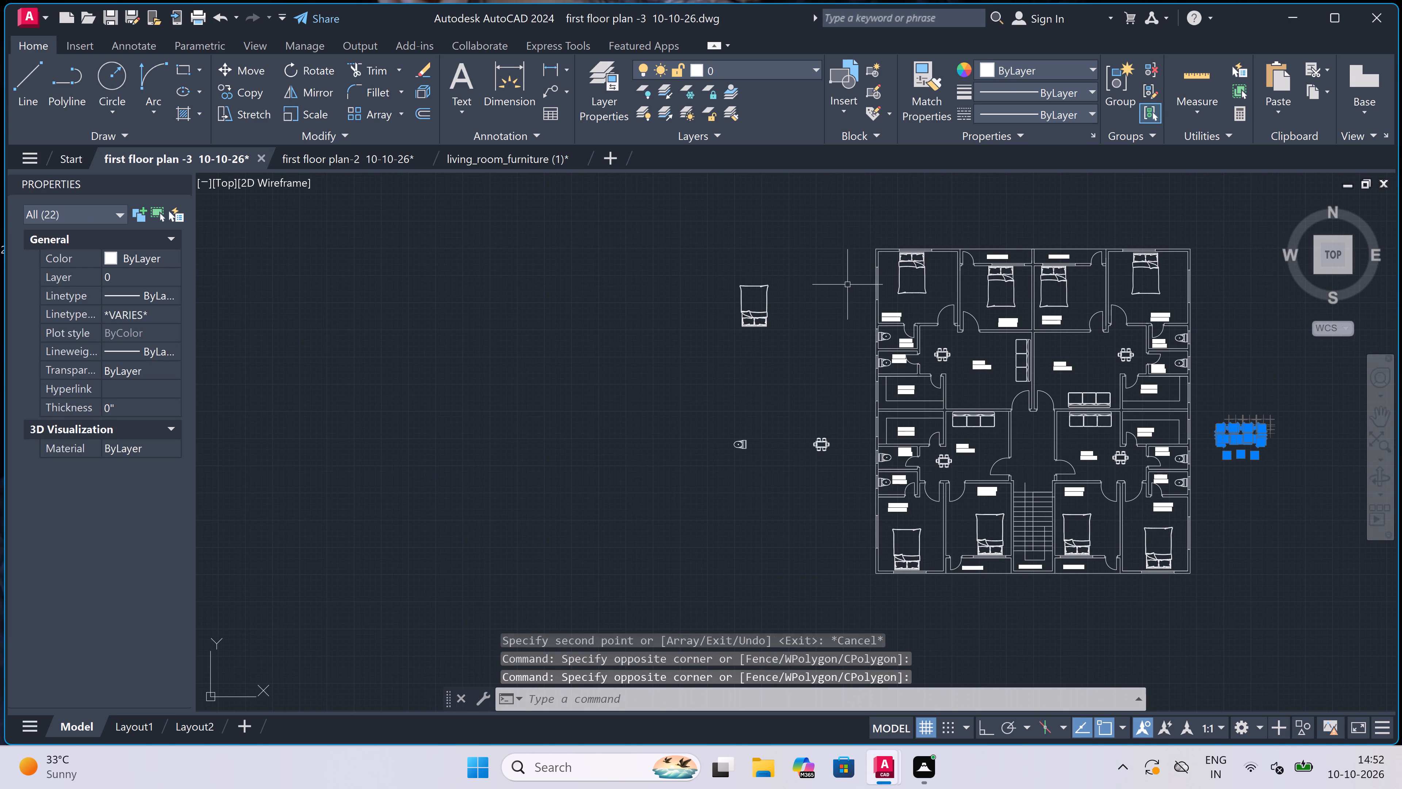
{"action": "left_click", "coordinate": [860, 262]}
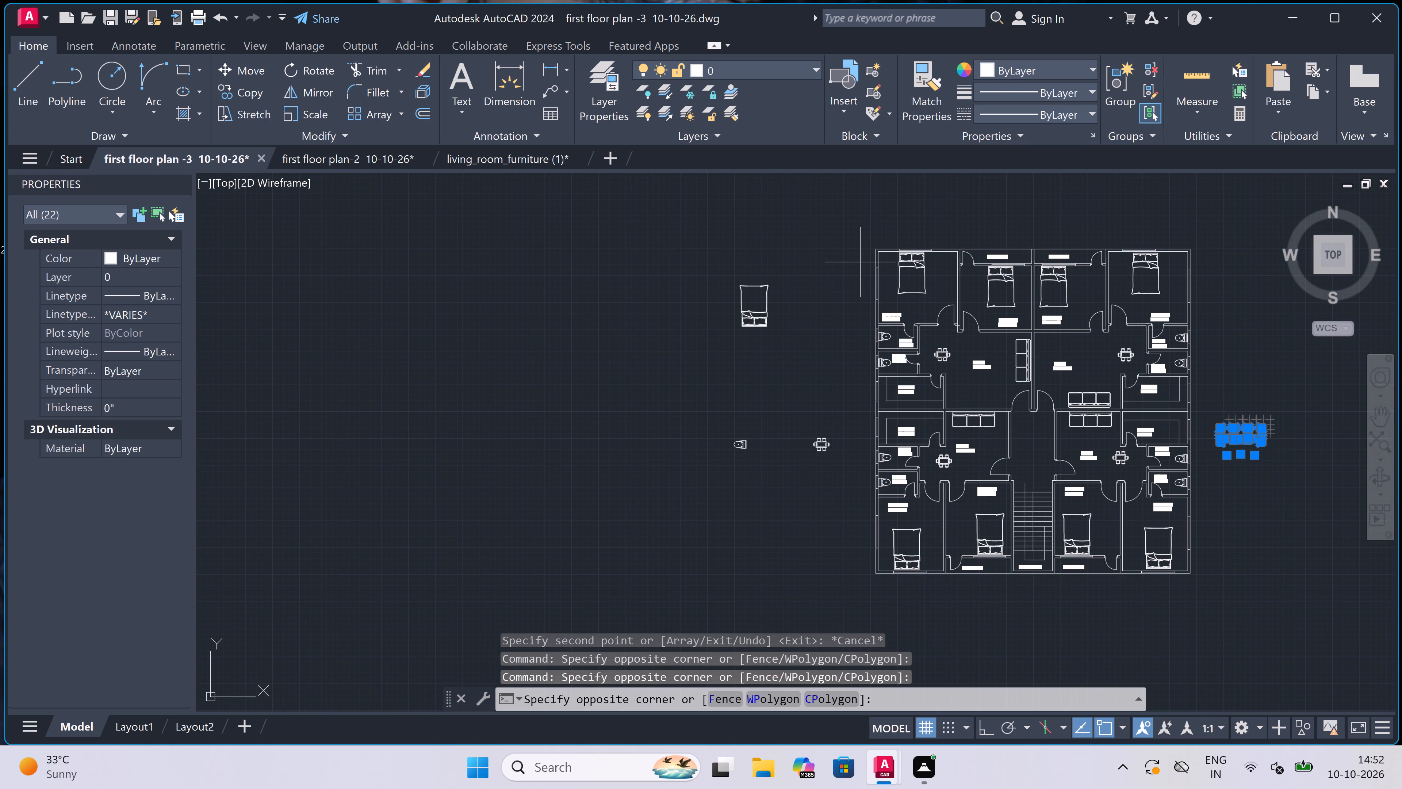
{"action": "left_click", "coordinate": [603, 480]}
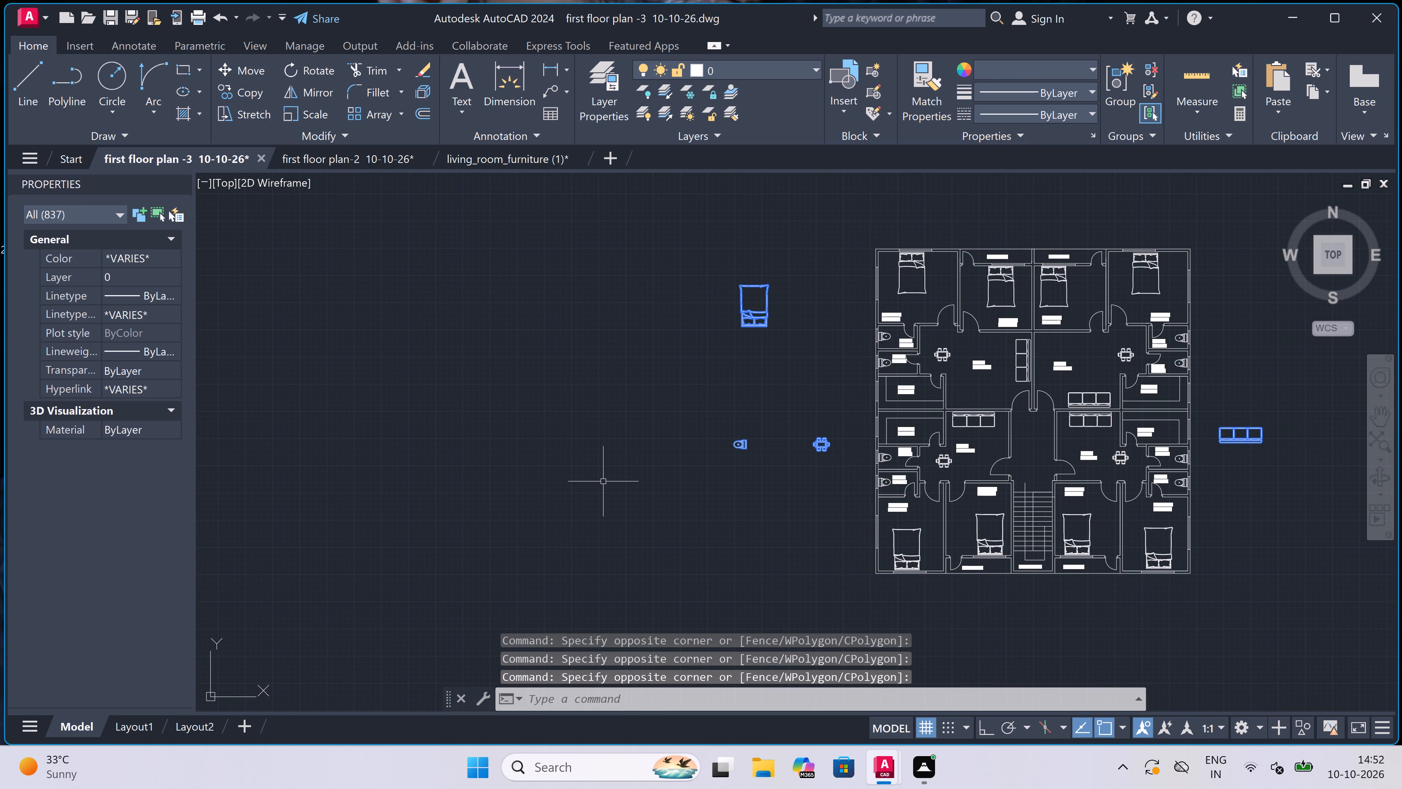
{"action": "key", "text": "Delete"}
Add the multiline text title "FIRST FLOOR PLAN" below the plan's lower outer wall.
{"action": "scroll", "coordinate": [601, 481], "scroll_direction": "down", "scroll_amount": 1}
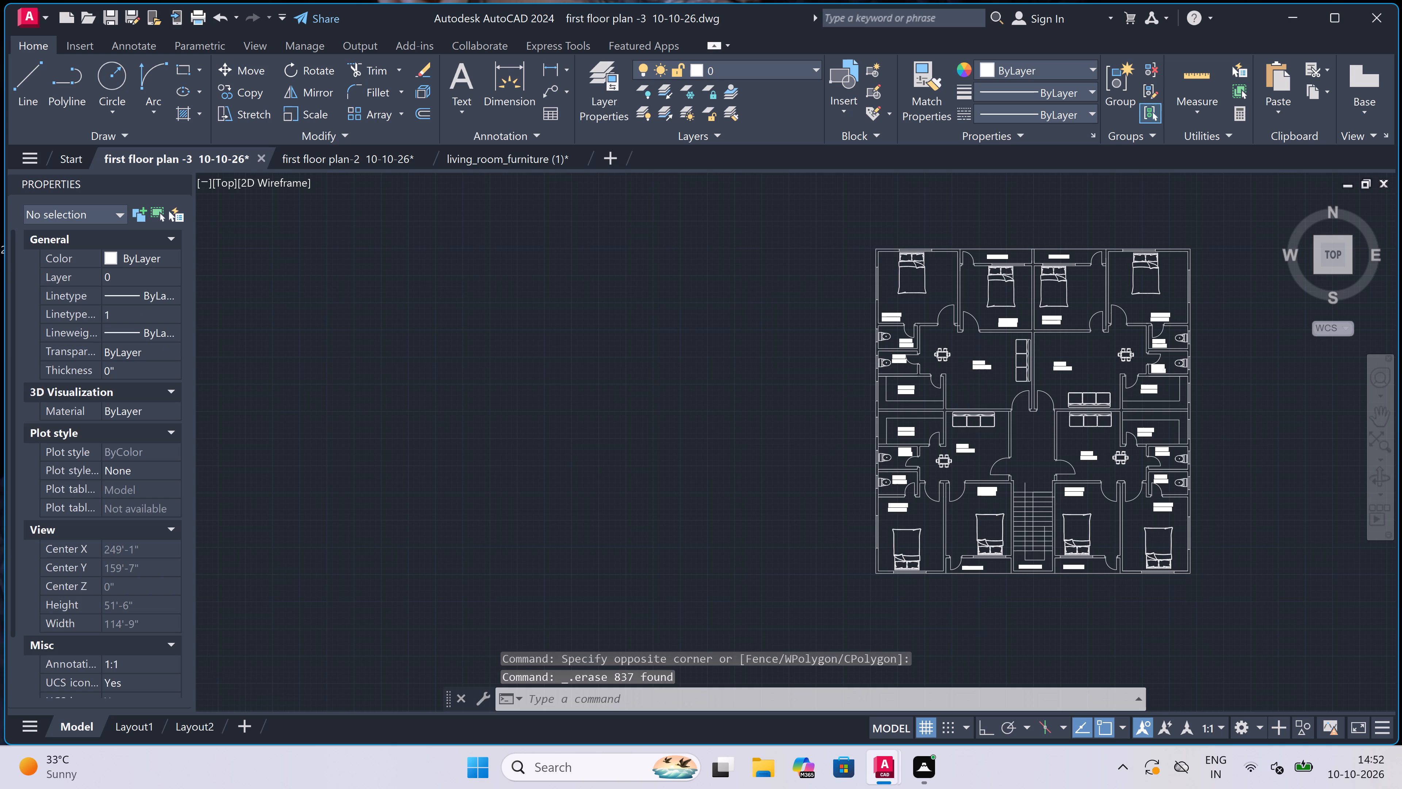
{"action": "scroll", "coordinate": [601, 481], "scroll_direction": "down", "scroll_amount": 2}
{"action": "scroll", "coordinate": [735, 507], "scroll_direction": "up", "scroll_amount": 4}
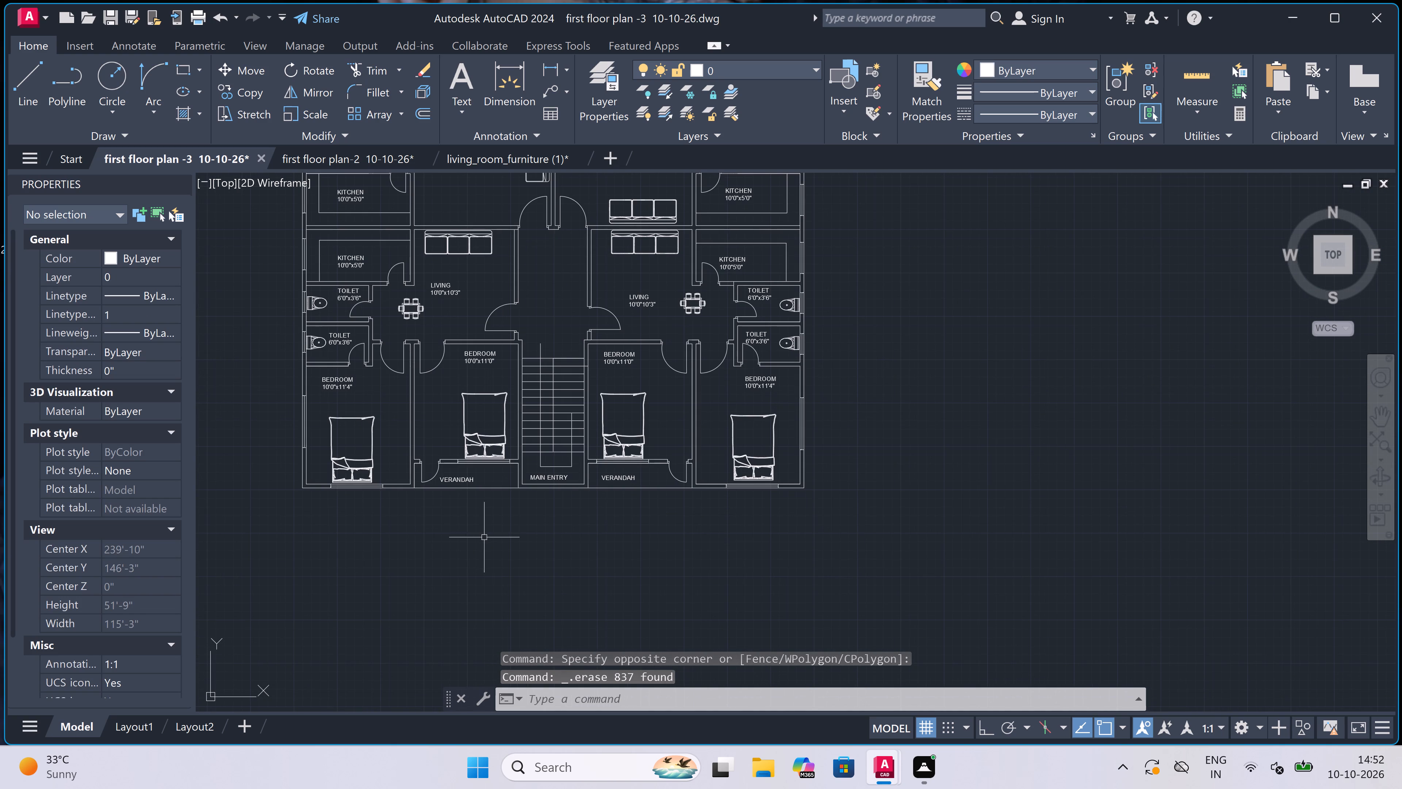
{"action": "type", "text": "mt"}
{"action": "key", "text": "space"}
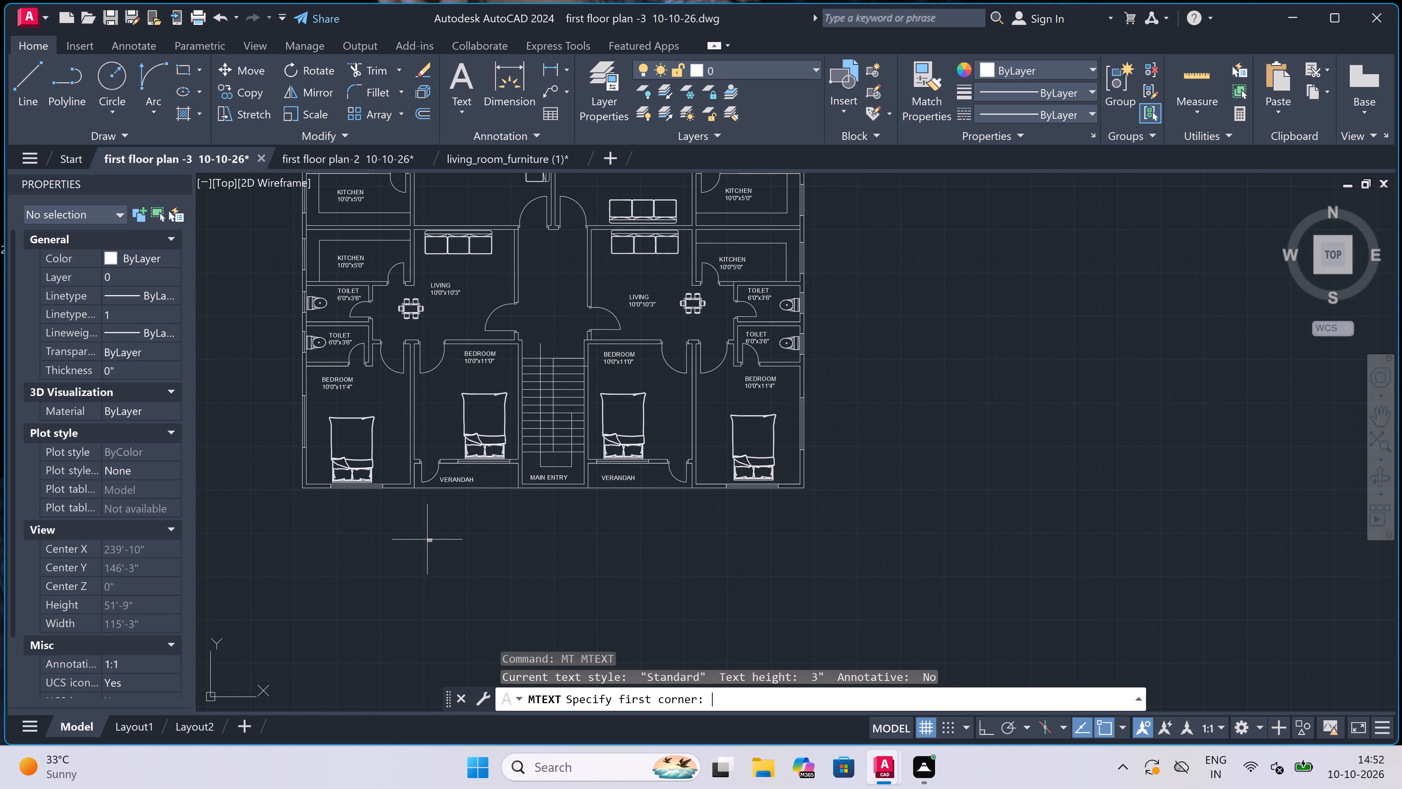
{"action": "left_click", "coordinate": [361, 536]}
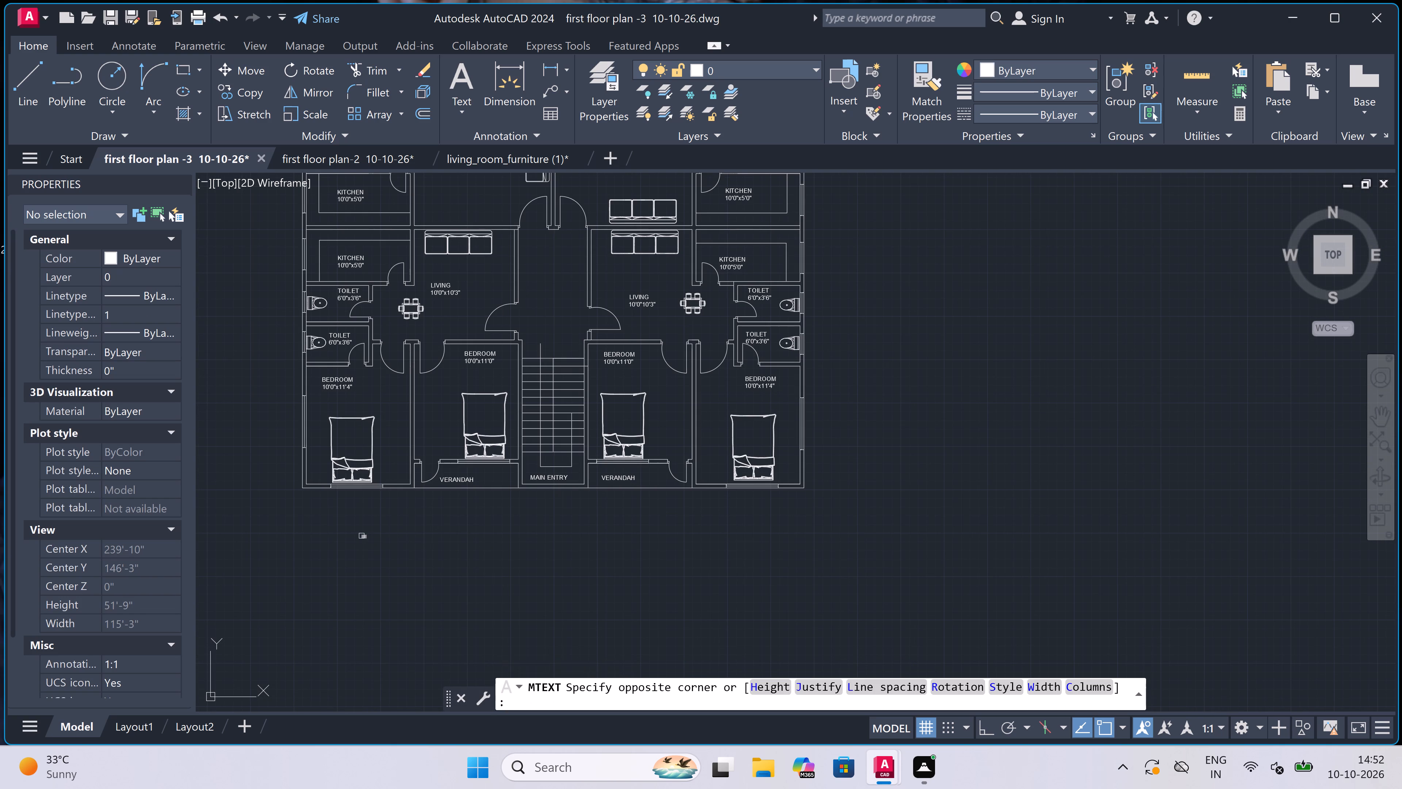
{"action": "left_click", "coordinate": [868, 559]}
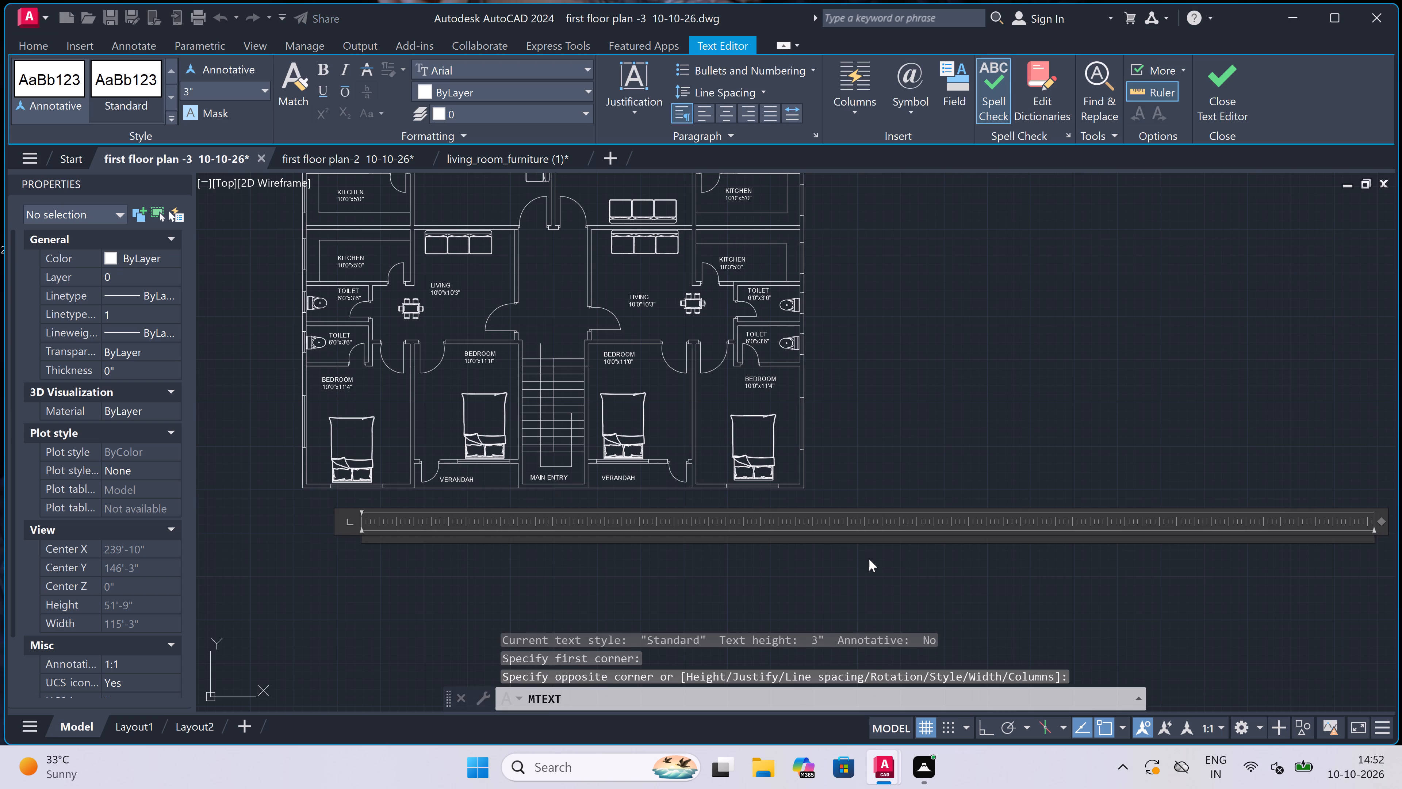
{"action": "type", "text": "FIRST FLOOR PLAN"}
{"action": "key", "text": "space"}
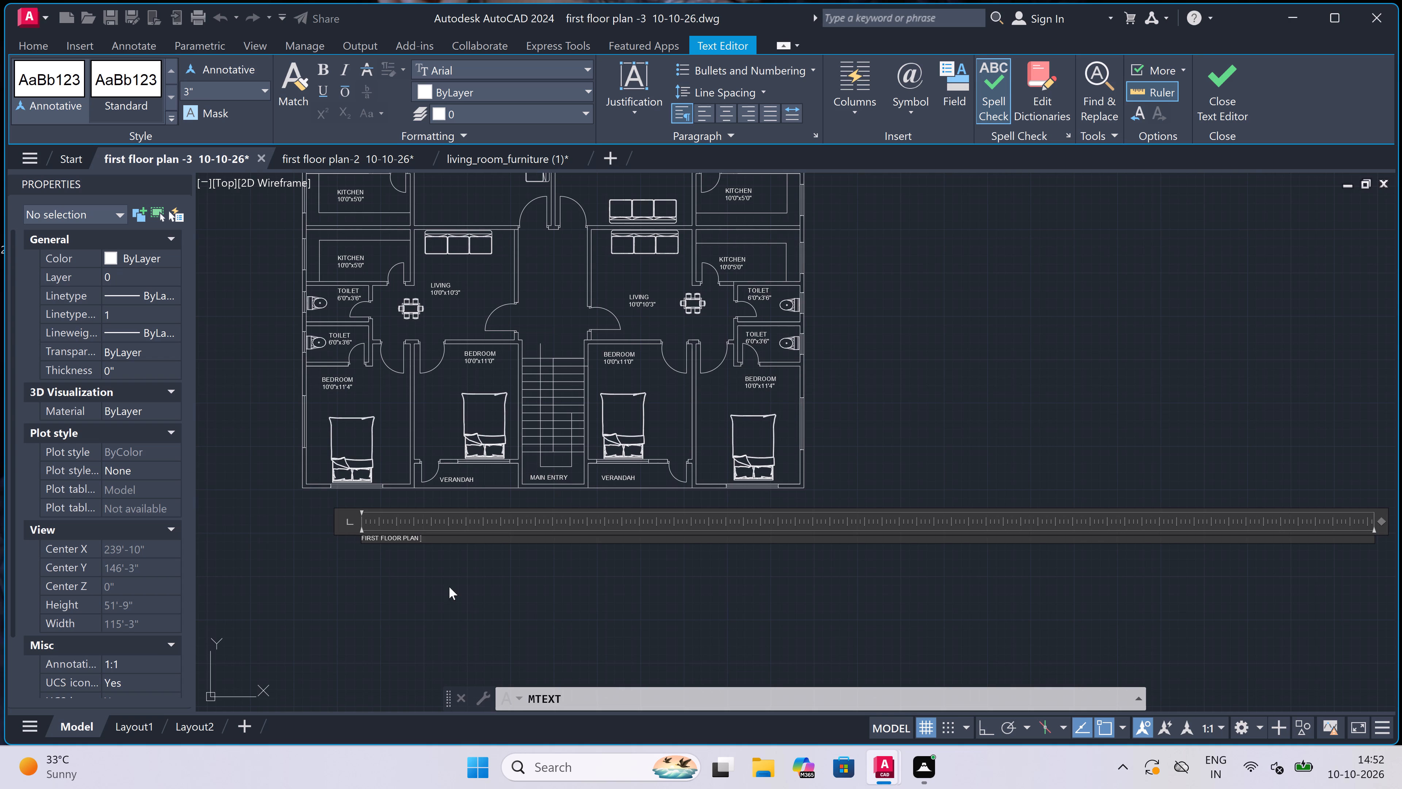
{"action": "scroll", "coordinate": [366, 567], "scroll_direction": "up", "scroll_amount": 3}
{"action": "left_click", "coordinate": [383, 581]}
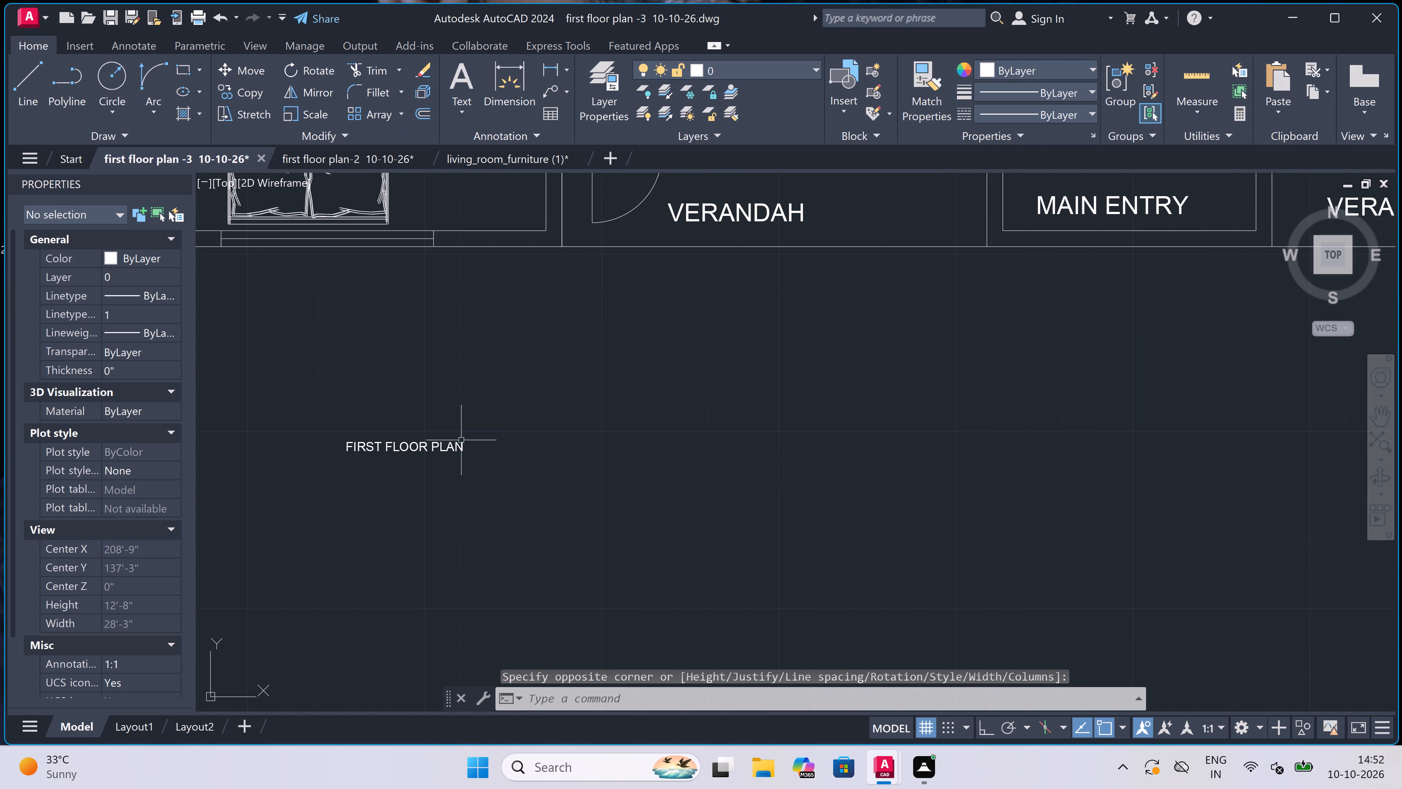
Set the FIRST FLOOR PLAN title's text height to 1.5'.
{"action": "double_click", "coordinate": [466, 429]}
{"action": "double_click", "coordinate": [320, 477]}
{"action": "left_click", "coordinate": [141, 557]}
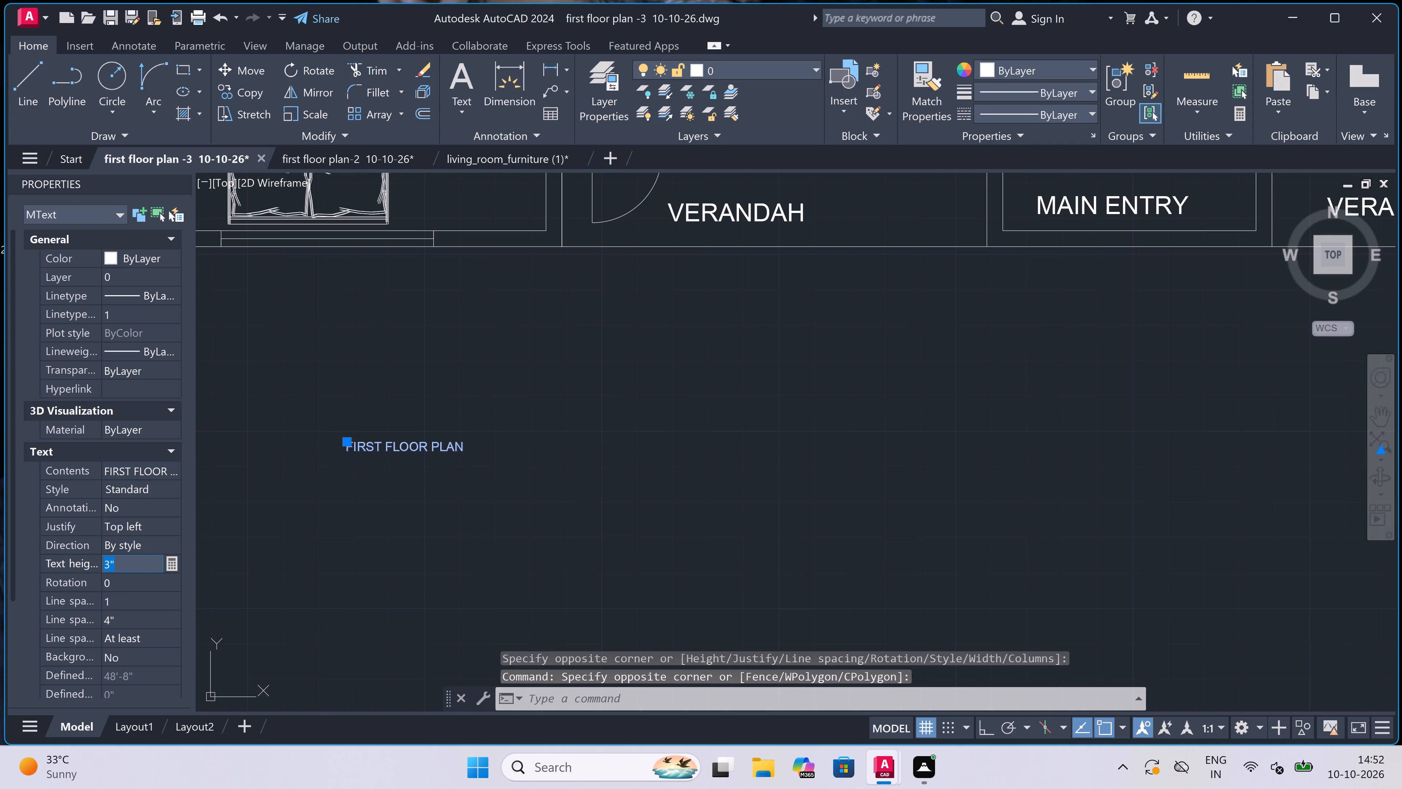
{"action": "key", "text": "BackSpace"}
{"action": "type", "text": "1.5'"}
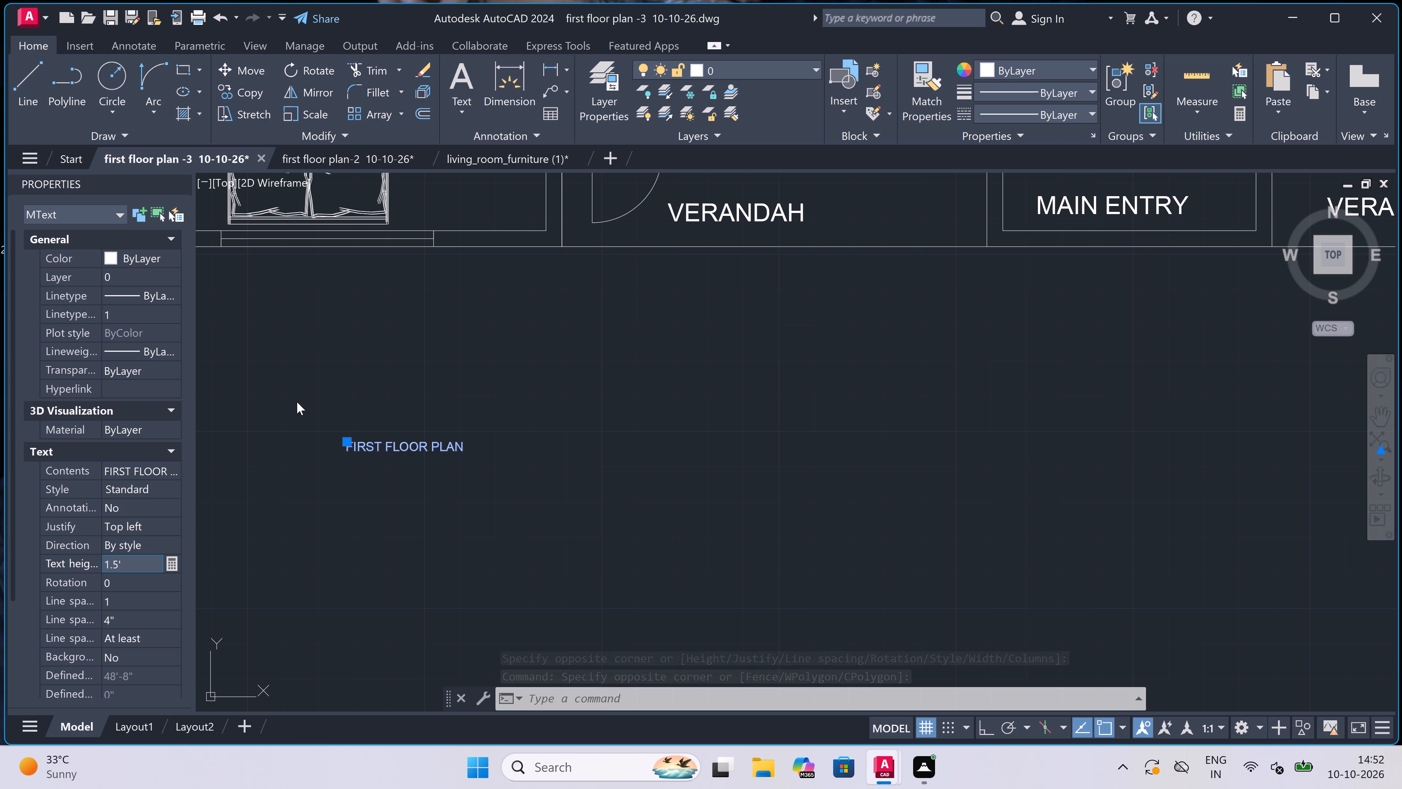
{"action": "left_click", "coordinate": [625, 446]}
{"action": "key", "text": "Escape"}
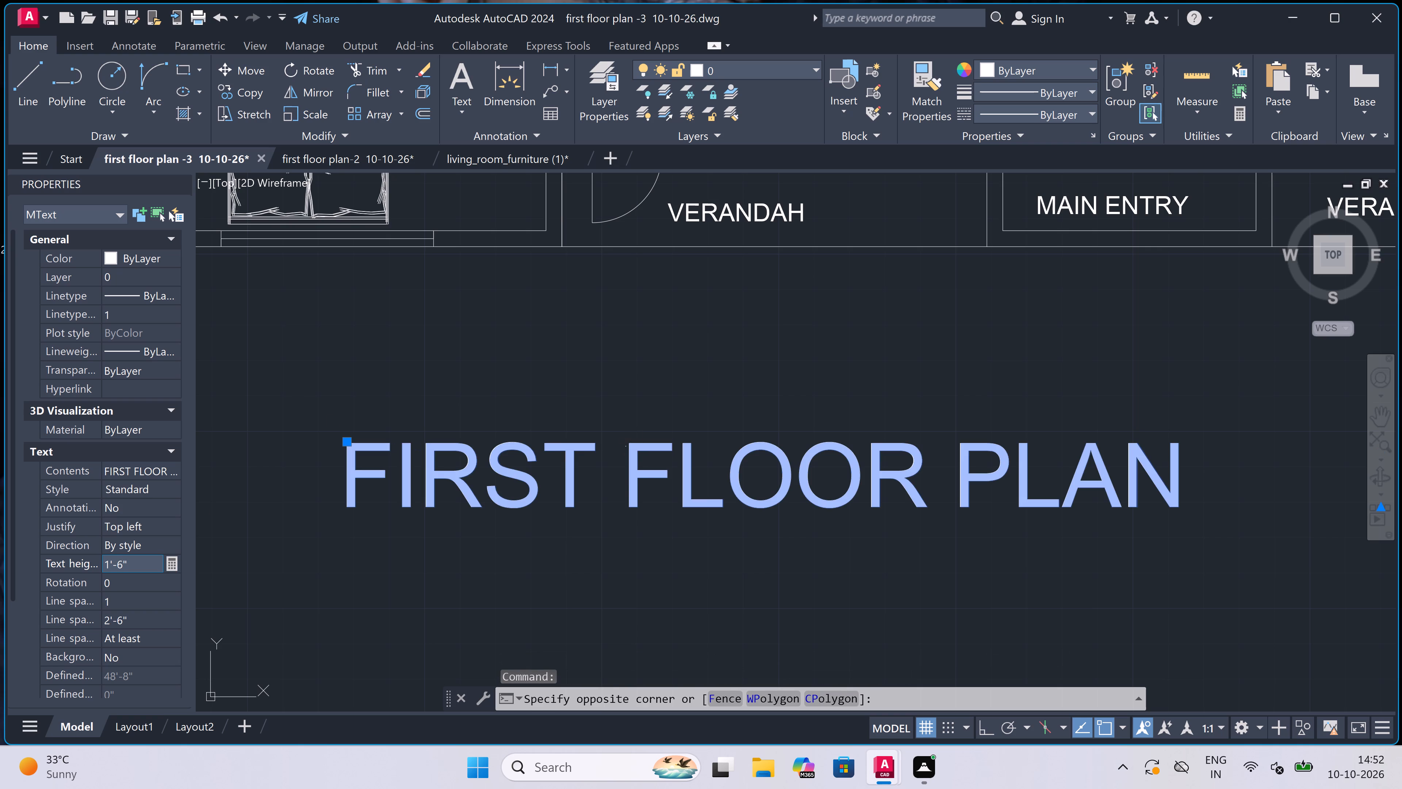
Move the FIRST FLOOR PLAN title by its insertion grip so it sits roughly centred beneath the main entry.
{"action": "scroll", "coordinate": [626, 446], "scroll_direction": "down", "scroll_amount": 2}
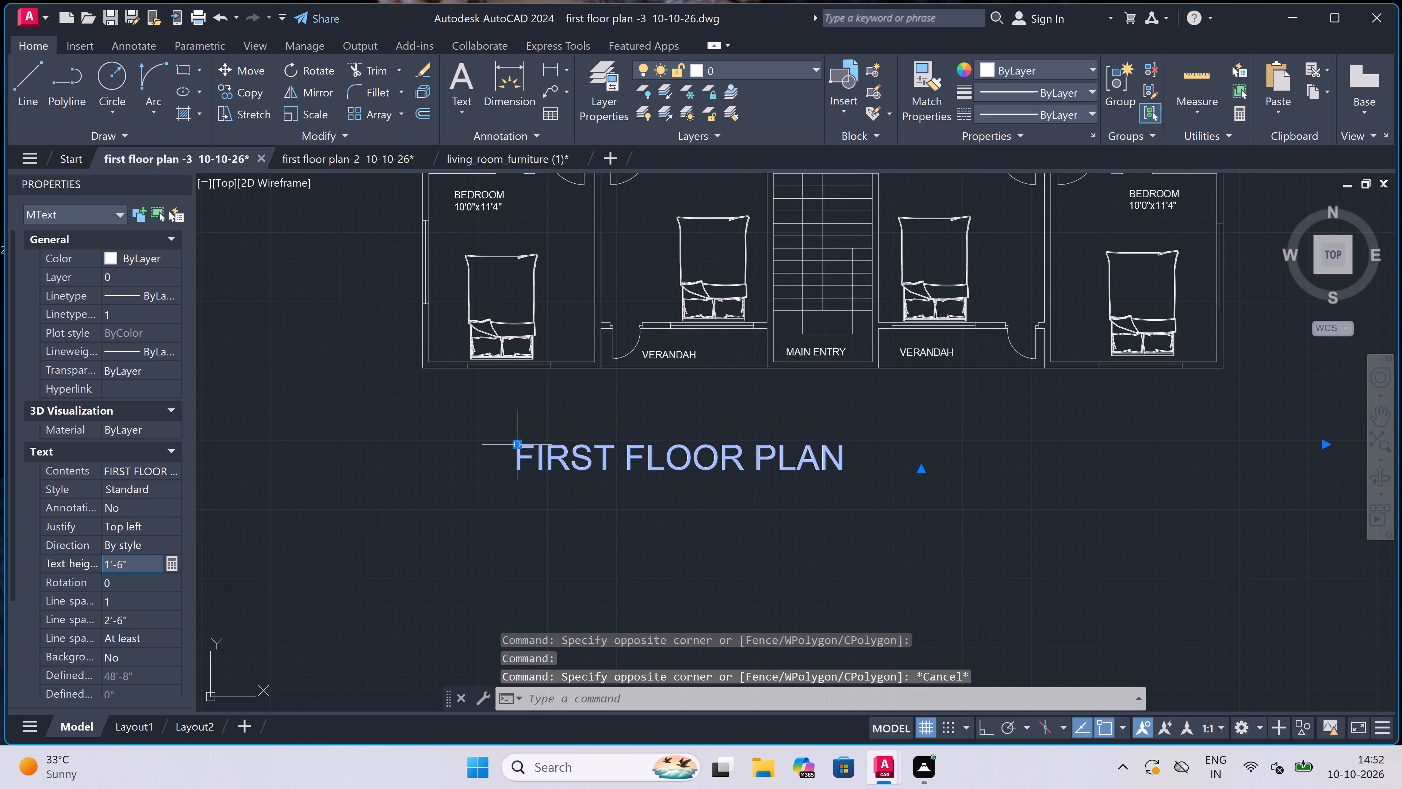
{"action": "left_click", "coordinate": [513, 442]}
{"action": "scroll", "coordinate": [672, 441], "scroll_direction": "up", "scroll_amount": 2}
{"action": "left_click", "coordinate": [709, 453]}
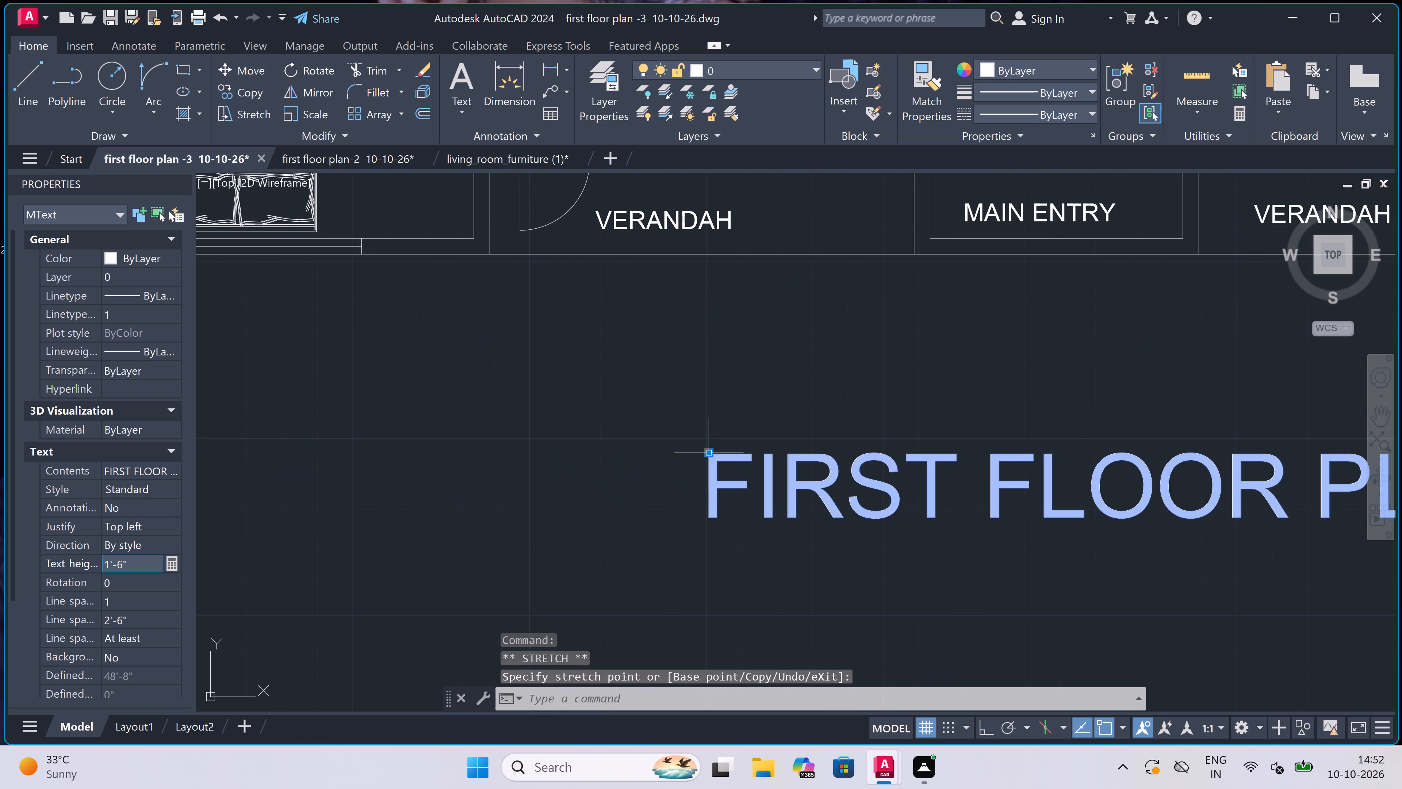
{"action": "key", "text": "Escape"}
Draw a rectangular border around the floor plan and its title, starting just outside the plan's upper-left corner.
{"action": "scroll", "coordinate": [639, 480], "scroll_direction": "down", "scroll_amount": 5}
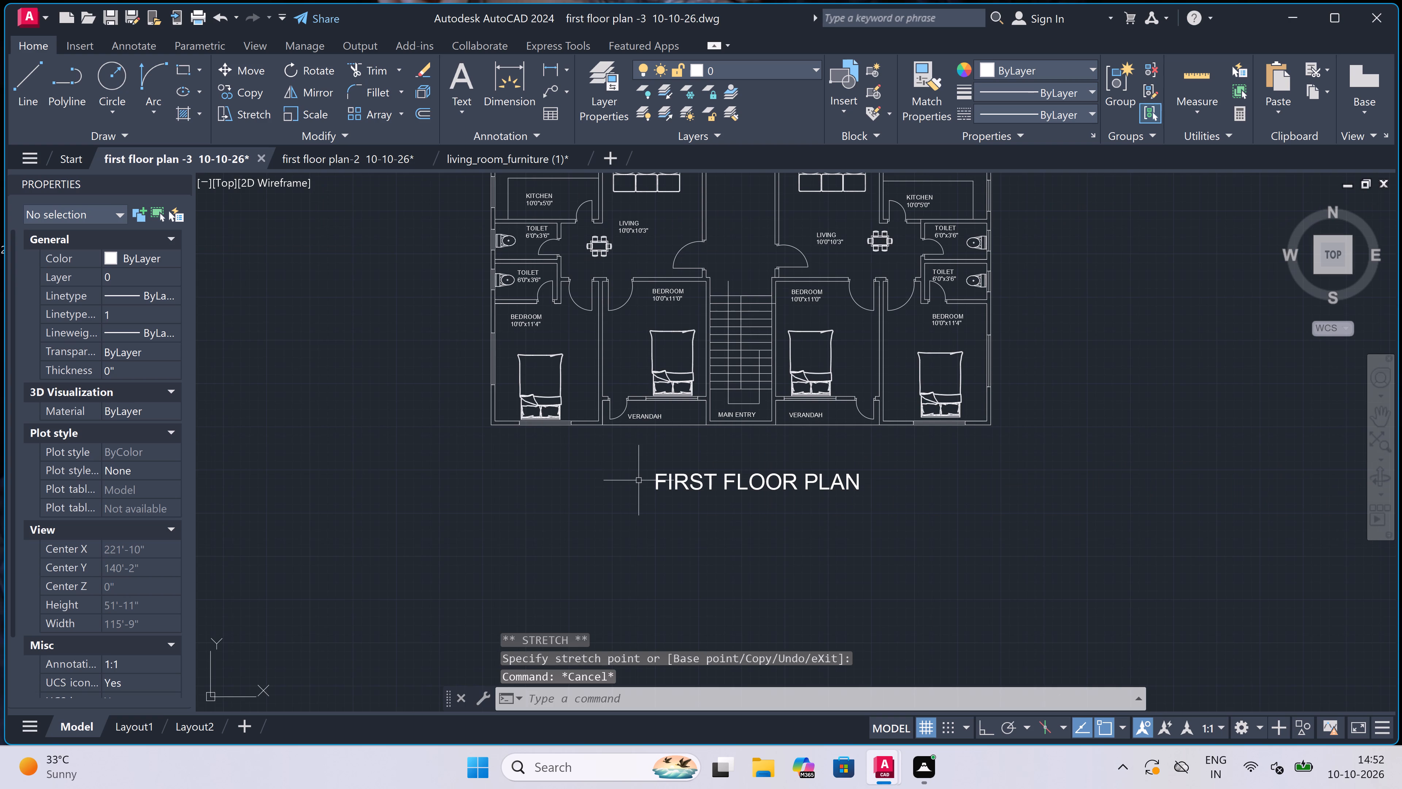
{"action": "type", "text": "REC"}
{"action": "key", "text": "space"}
{"action": "scroll", "coordinate": [639, 480], "scroll_direction": "down", "scroll_amount": 2}
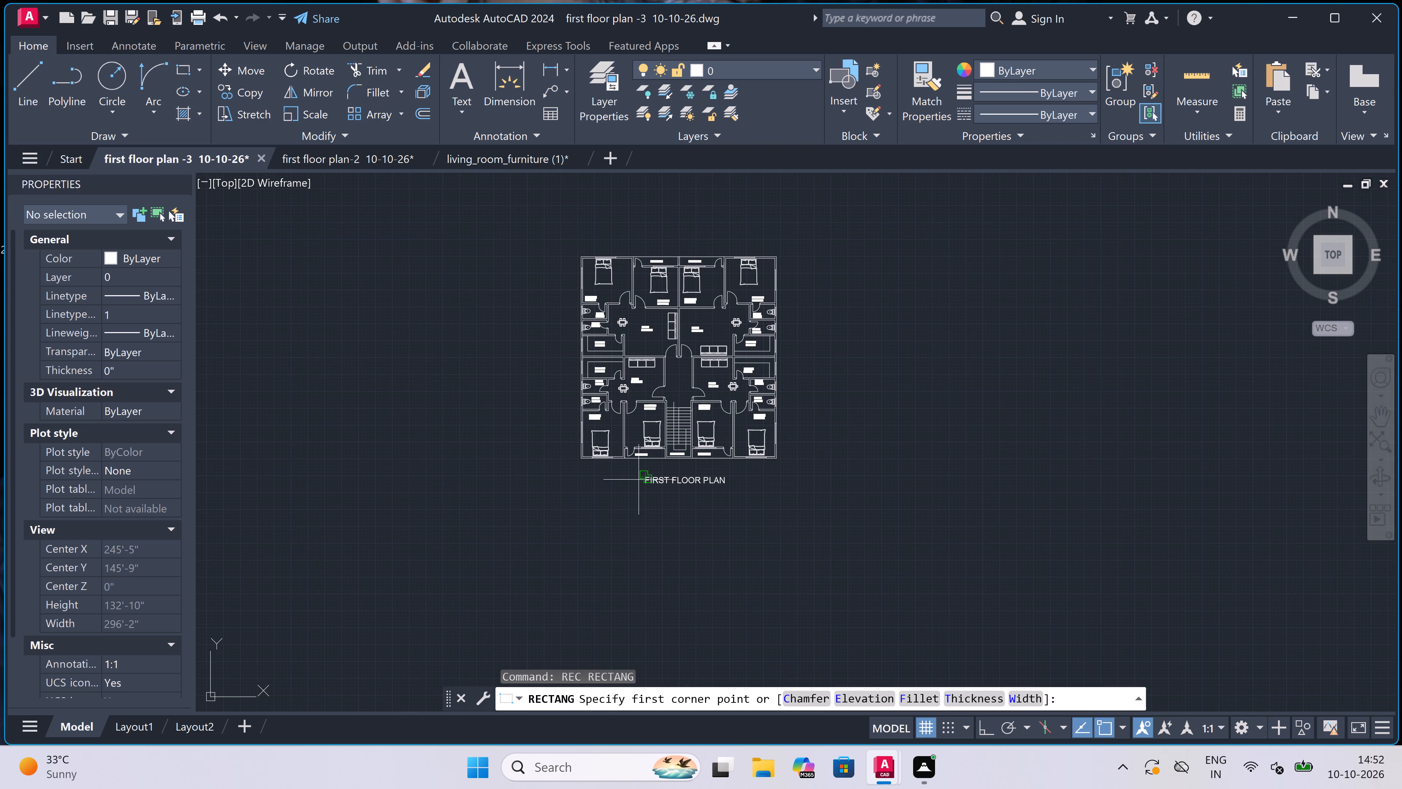
{"action": "left_click_drag", "start_coordinate": [555, 227], "coordinate": [558, 230]}
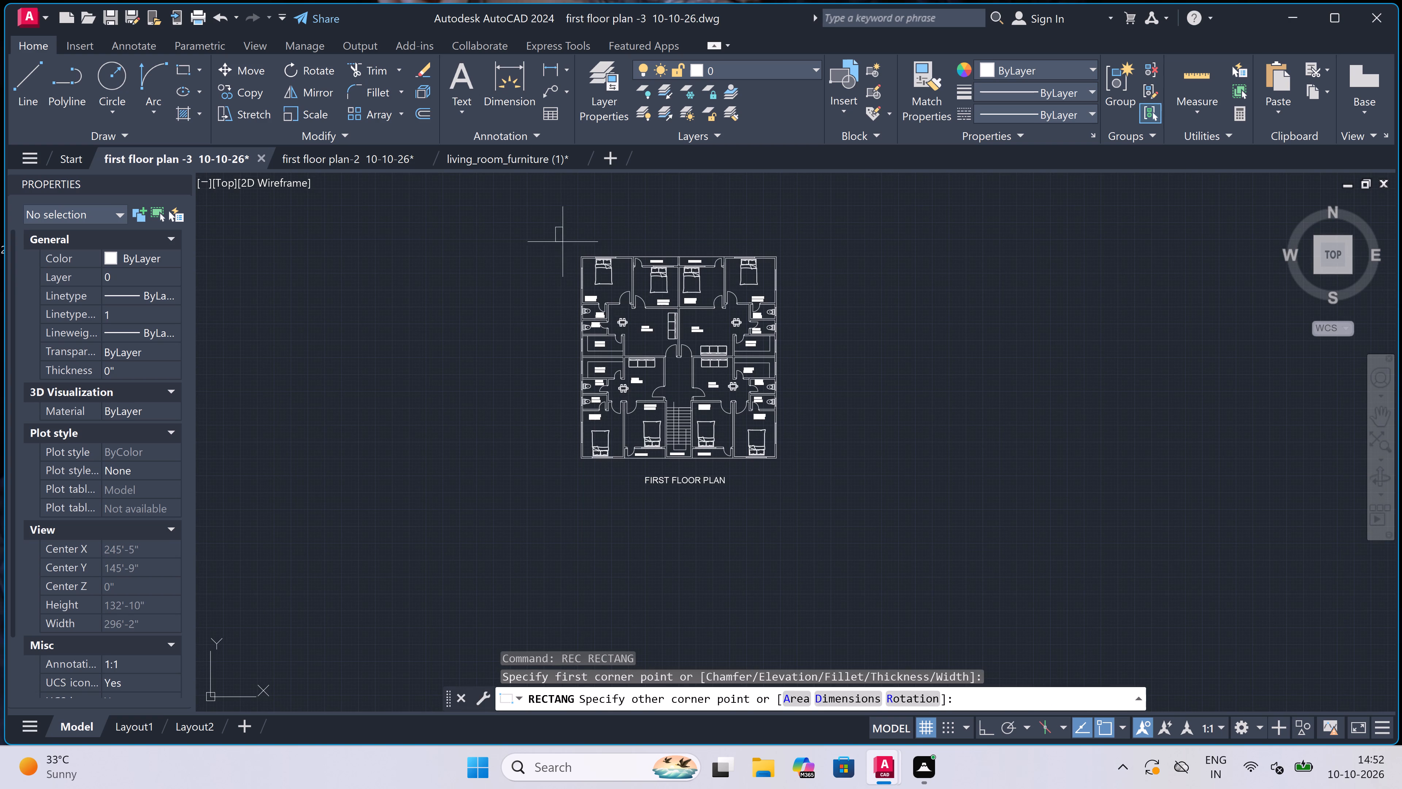
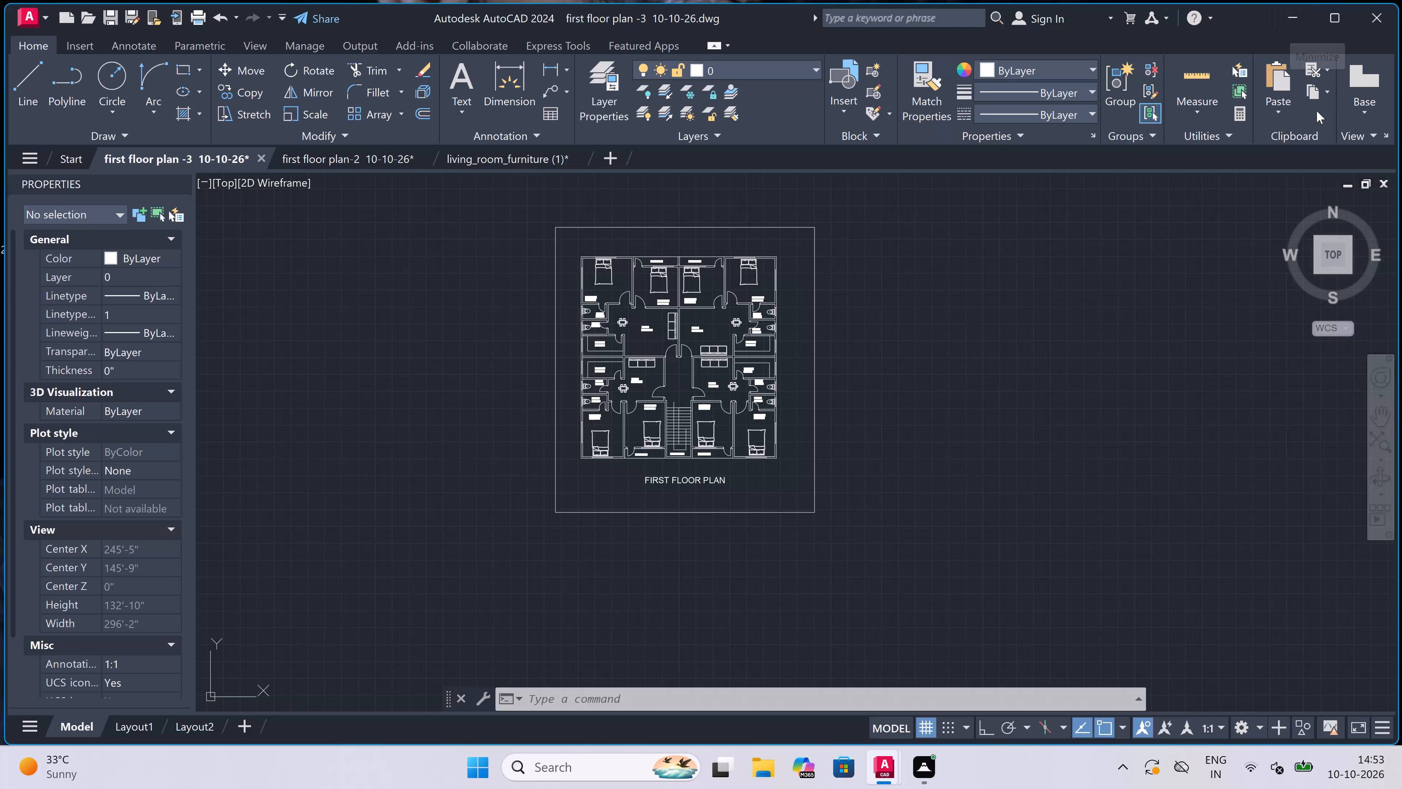
Examine the bordered first floor plan, checking its rooms, furniture, labels and title.
{"action": "scroll", "coordinate": [1317, 111], "scroll_direction": "down", "scroll_amount": 1}
{"action": "scroll", "coordinate": [701, 260], "scroll_direction": "up", "scroll_amount": 1}
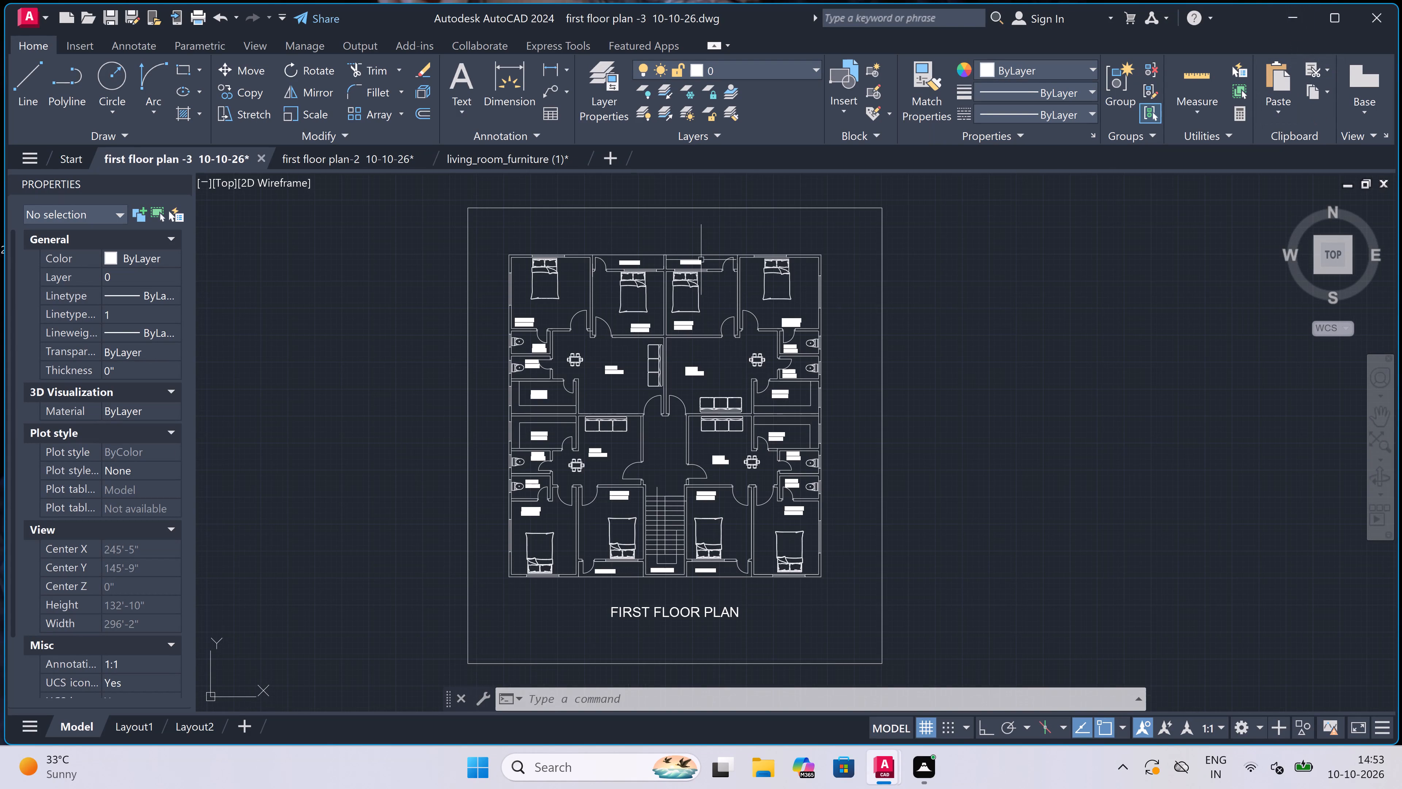
{"action": "scroll", "coordinate": [701, 260], "scroll_direction": "up", "scroll_amount": 1}
{"action": "scroll", "coordinate": [701, 260], "scroll_direction": "down", "scroll_amount": 1}
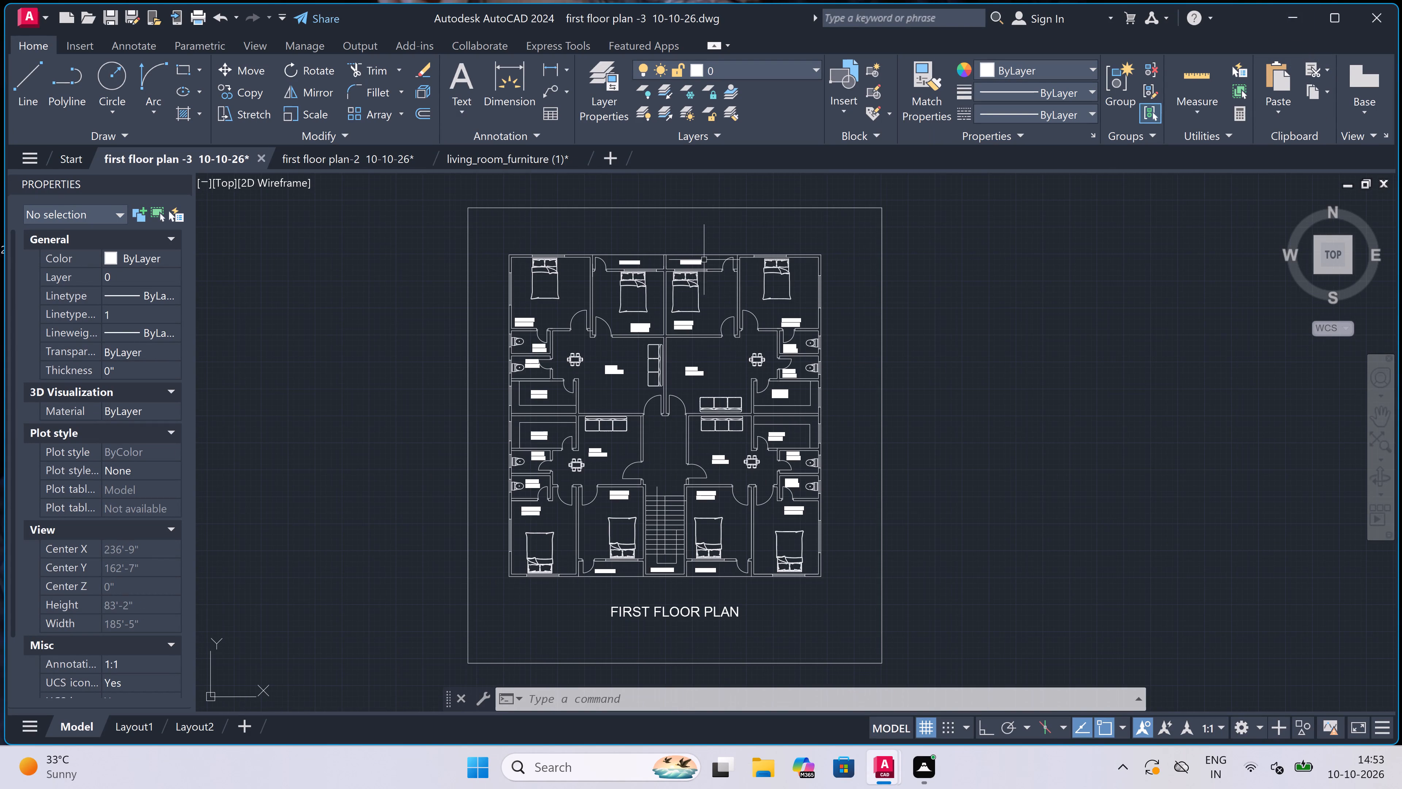
{"action": "scroll", "coordinate": [715, 261], "scroll_direction": "up", "scroll_amount": 2}
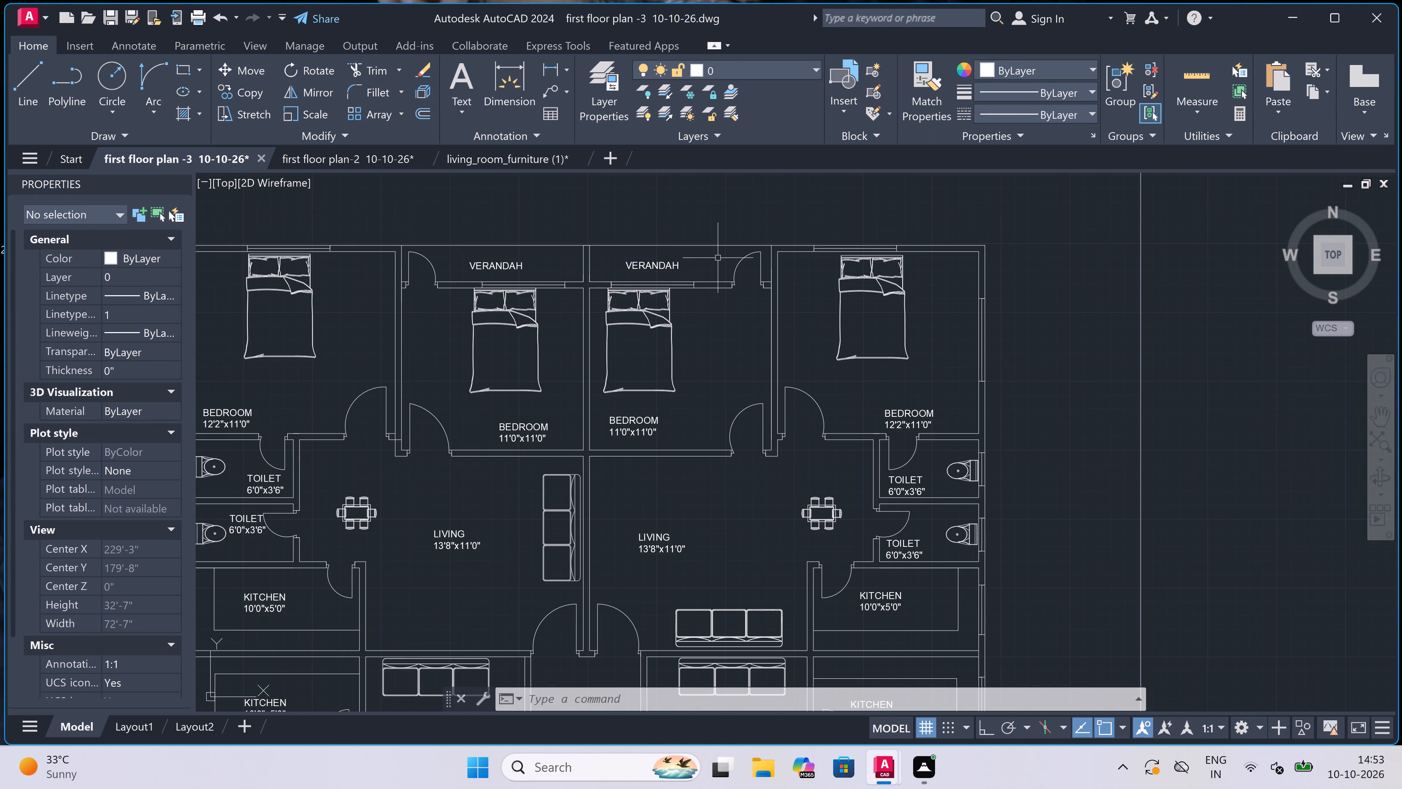
{"action": "scroll", "coordinate": [722, 256], "scroll_direction": "down", "scroll_amount": 1}
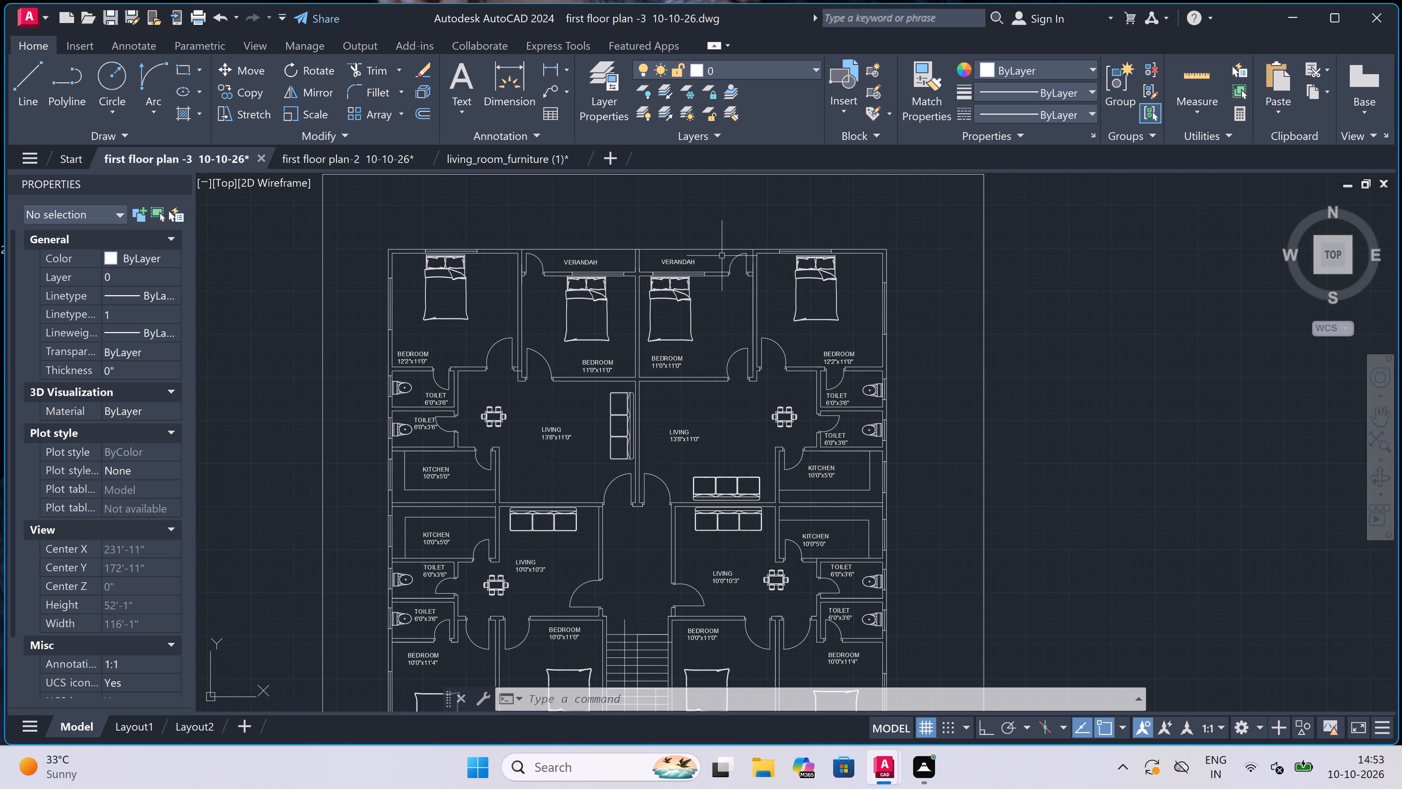
{"action": "scroll", "coordinate": [722, 256], "scroll_direction": "down", "scroll_amount": 1}
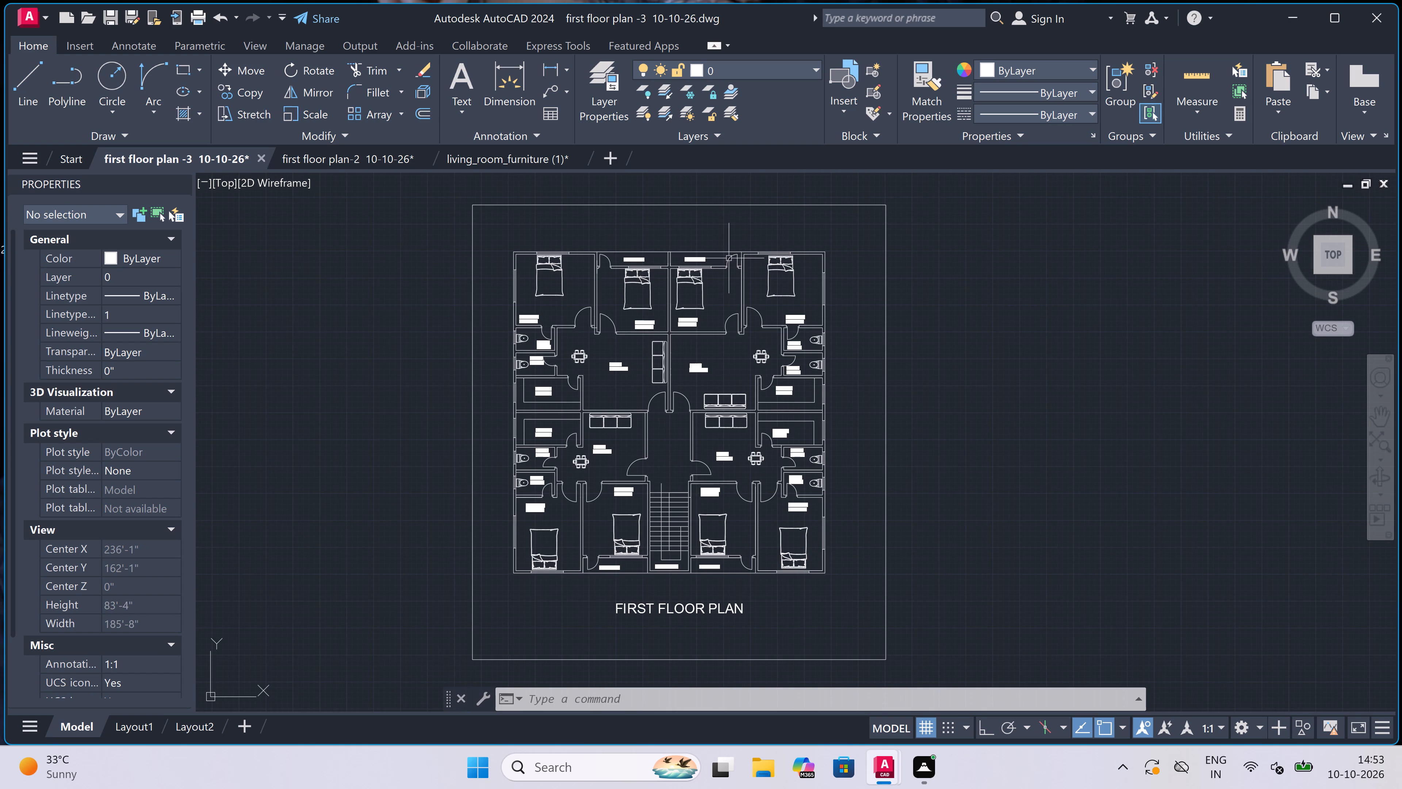
{"action": "scroll", "coordinate": [729, 258], "scroll_direction": "down", "scroll_amount": 1}
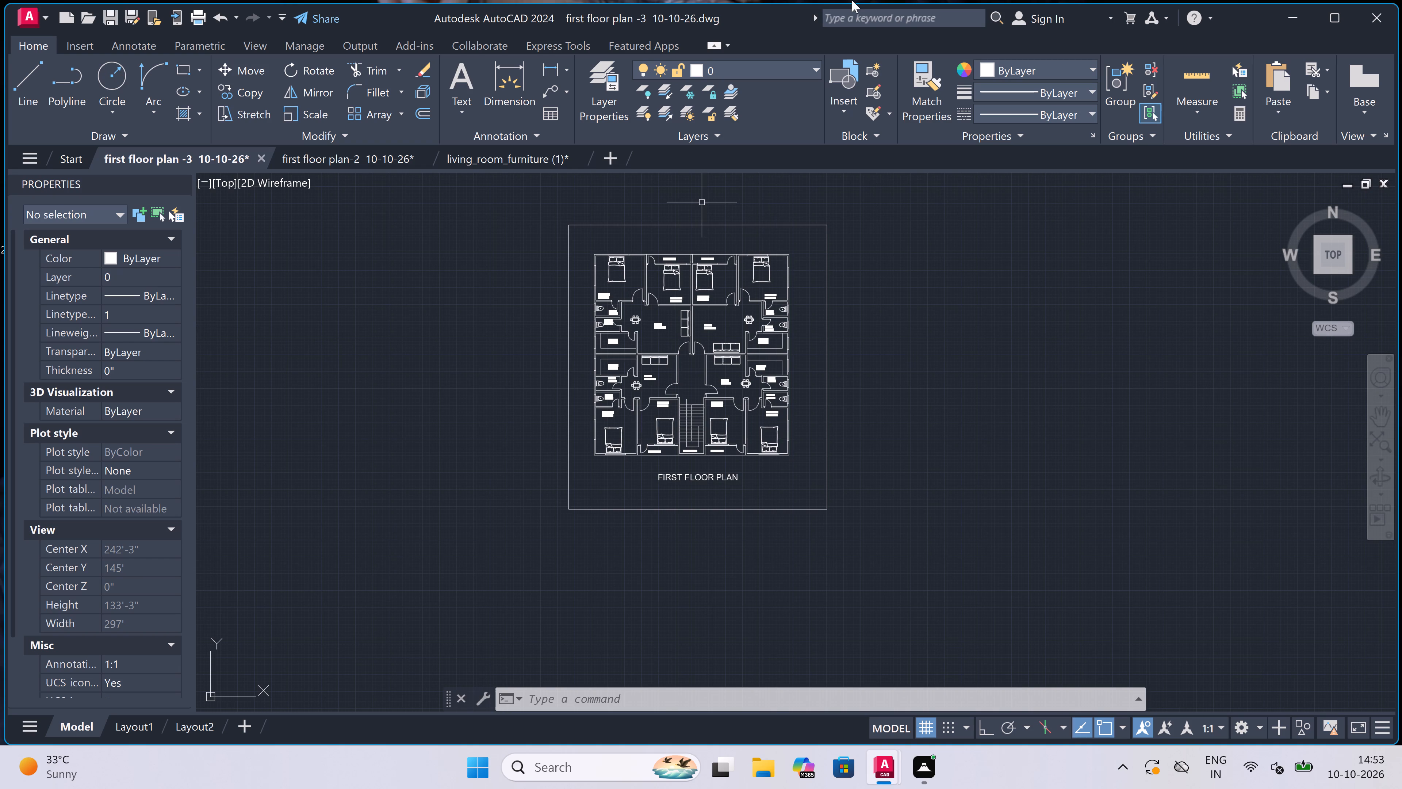
{"action": "scroll", "coordinate": [572, 457], "scroll_direction": "down", "scroll_amount": 2}
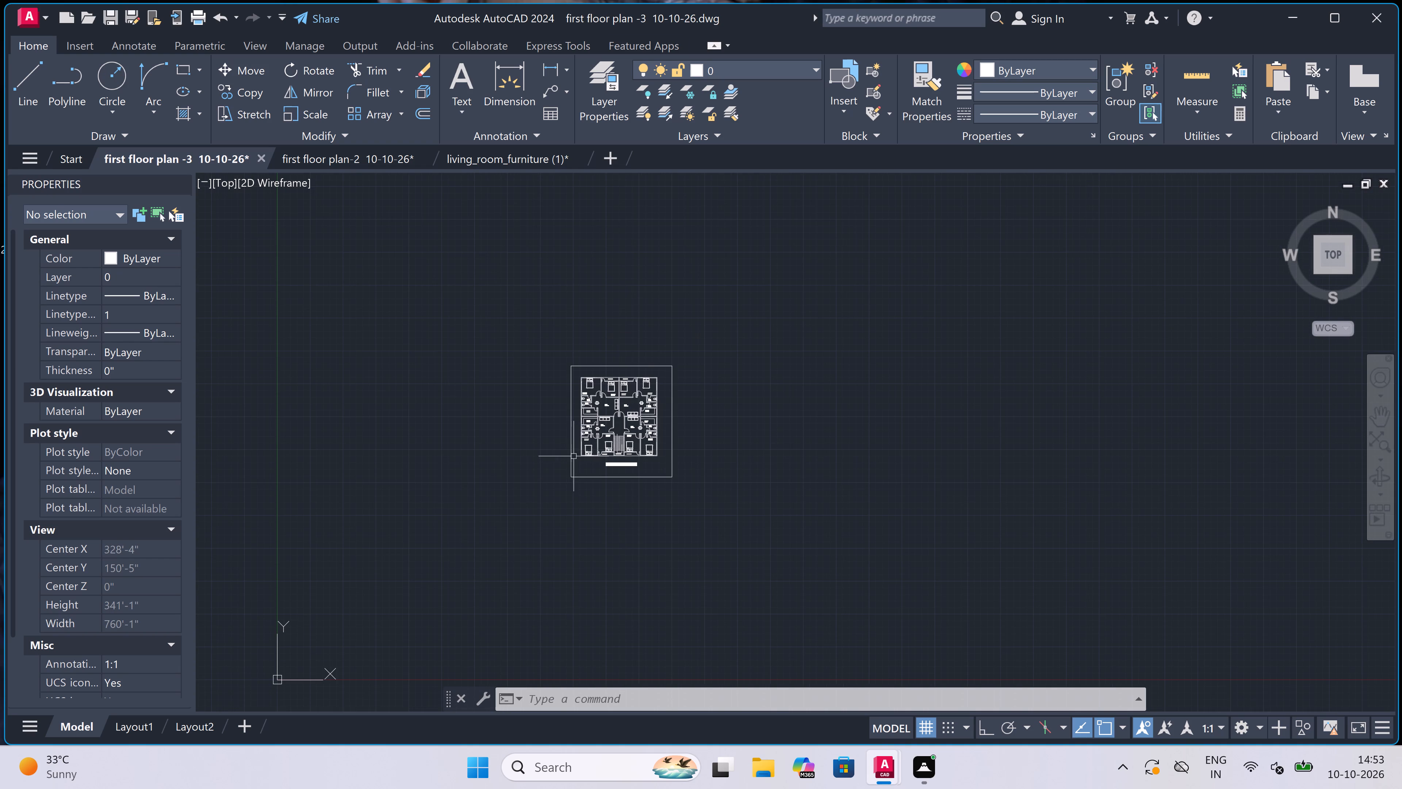
{"action": "scroll", "coordinate": [667, 427], "scroll_direction": "up", "scroll_amount": 2}
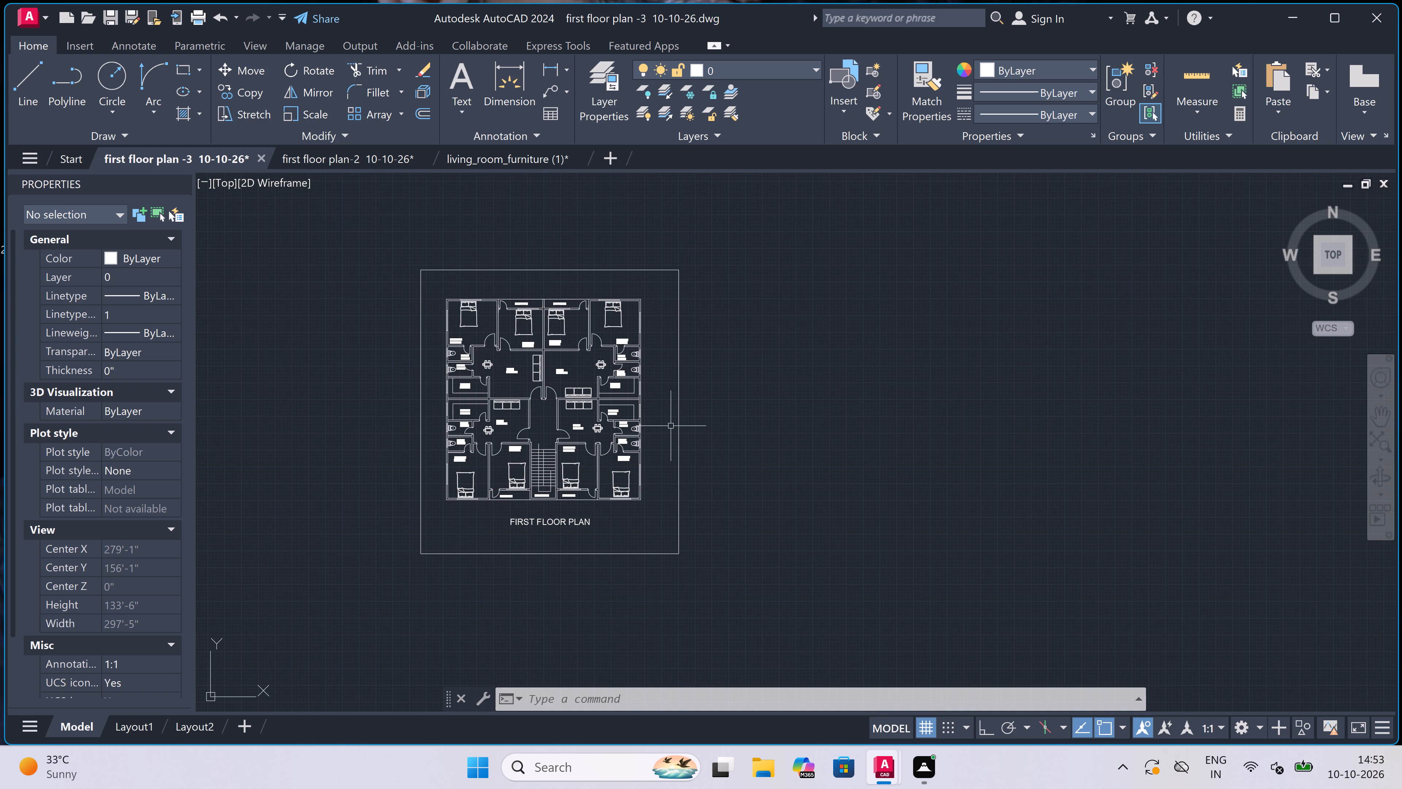
{"action": "scroll", "coordinate": [664, 419], "scroll_direction": "down", "scroll_amount": 1}
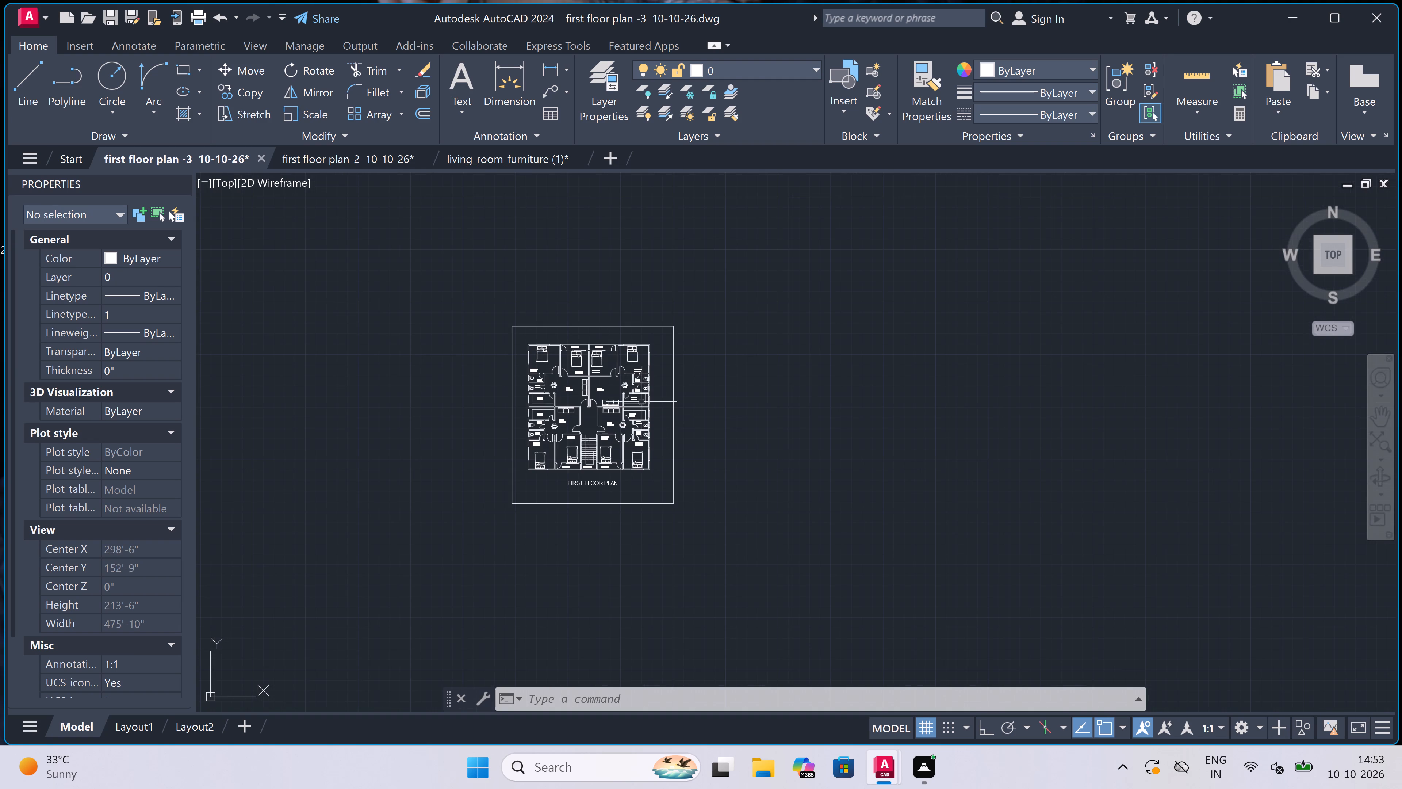
{"action": "scroll", "coordinate": [510, 386], "scroll_direction": "up", "scroll_amount": 3}
{"action": "scroll", "coordinate": [512, 389], "scroll_direction": "down", "scroll_amount": 1}
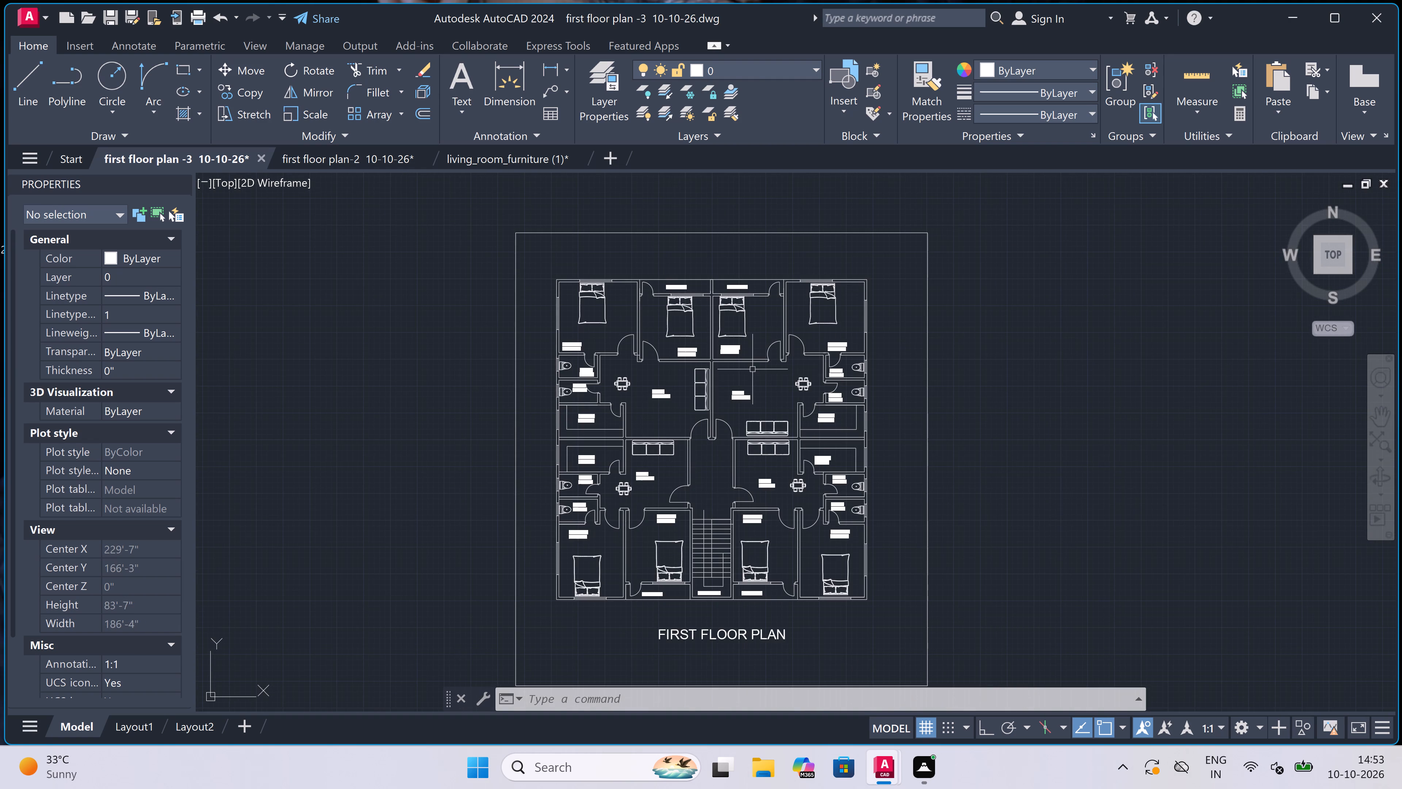
{"action": "scroll", "coordinate": [822, 353], "scroll_direction": "up", "scroll_amount": 1}
{"action": "scroll", "coordinate": [694, 383], "scroll_direction": "down", "scroll_amount": 3}
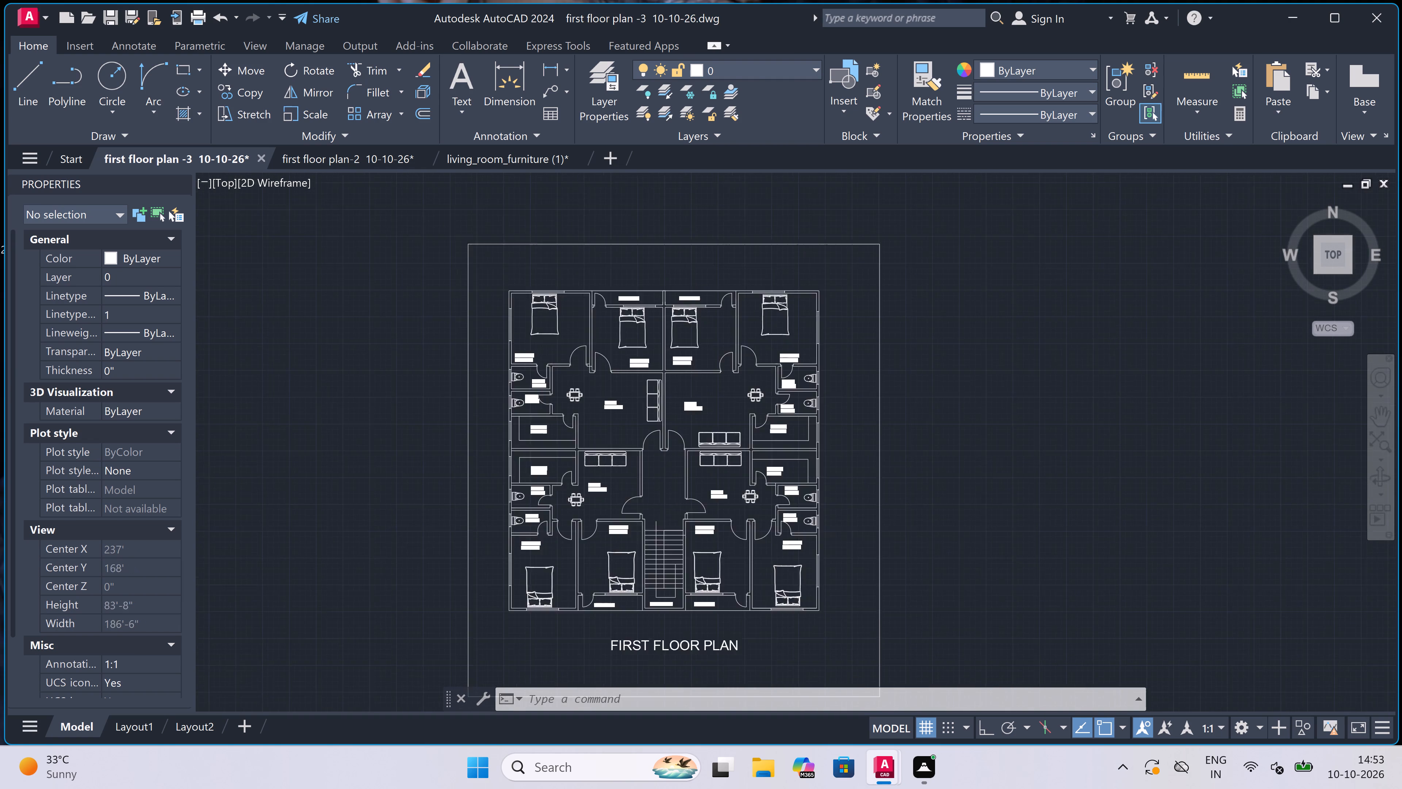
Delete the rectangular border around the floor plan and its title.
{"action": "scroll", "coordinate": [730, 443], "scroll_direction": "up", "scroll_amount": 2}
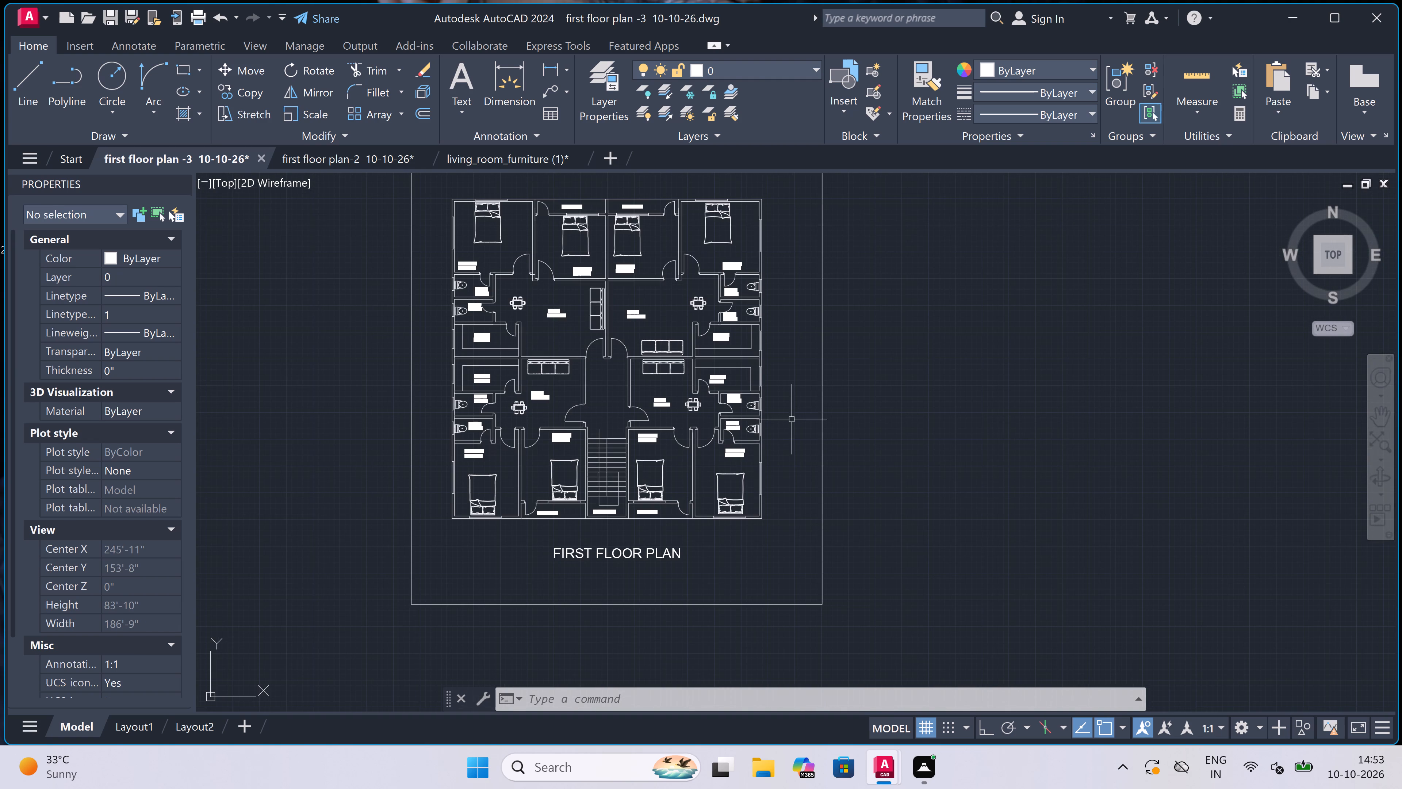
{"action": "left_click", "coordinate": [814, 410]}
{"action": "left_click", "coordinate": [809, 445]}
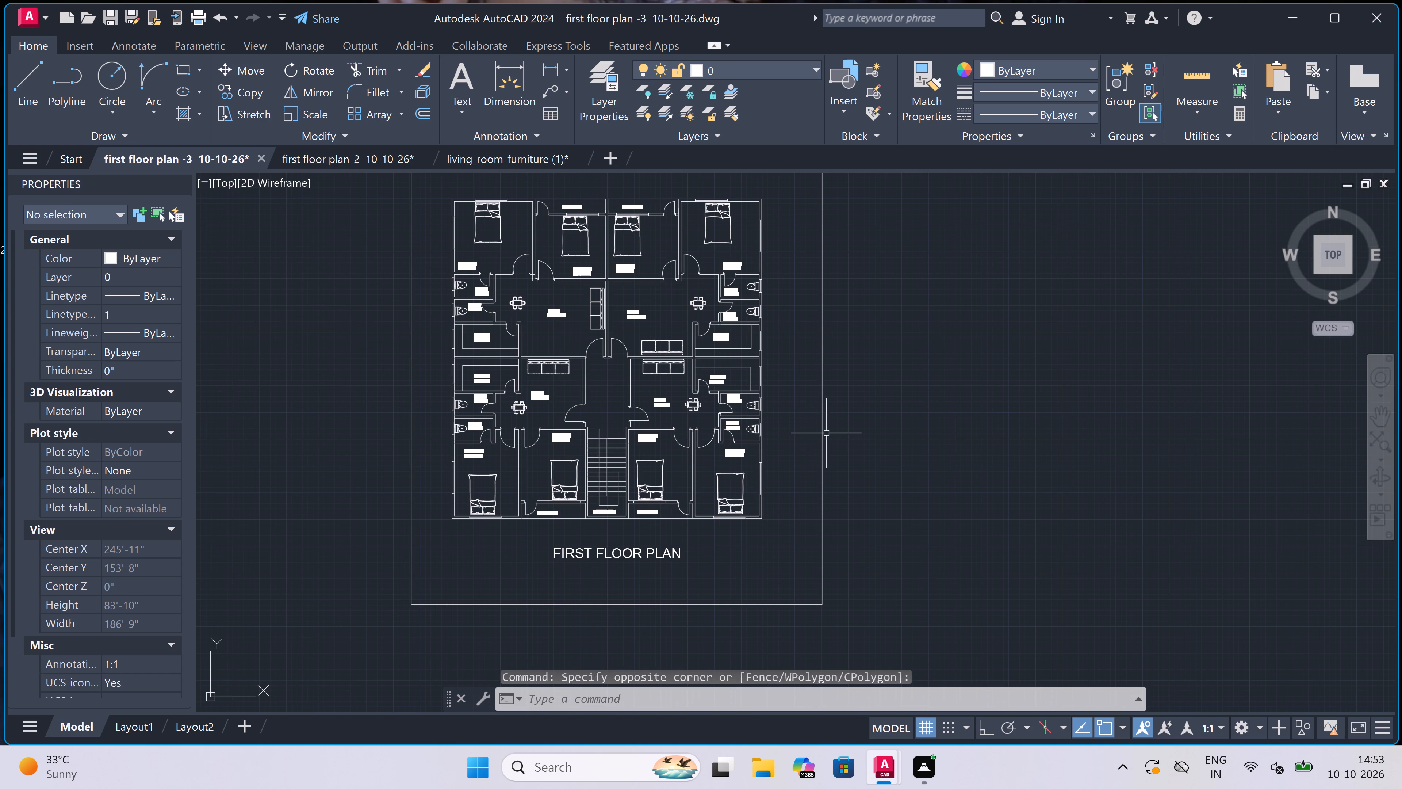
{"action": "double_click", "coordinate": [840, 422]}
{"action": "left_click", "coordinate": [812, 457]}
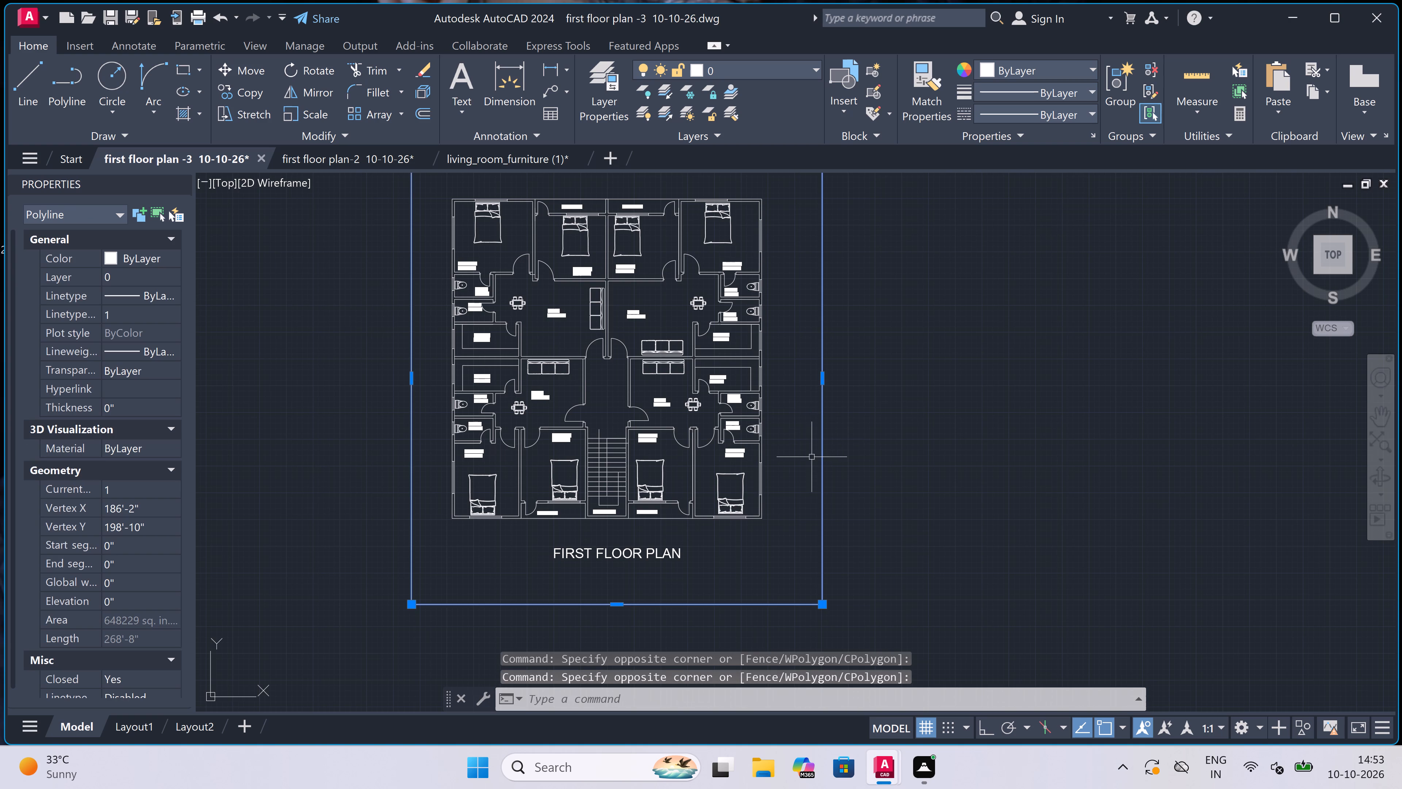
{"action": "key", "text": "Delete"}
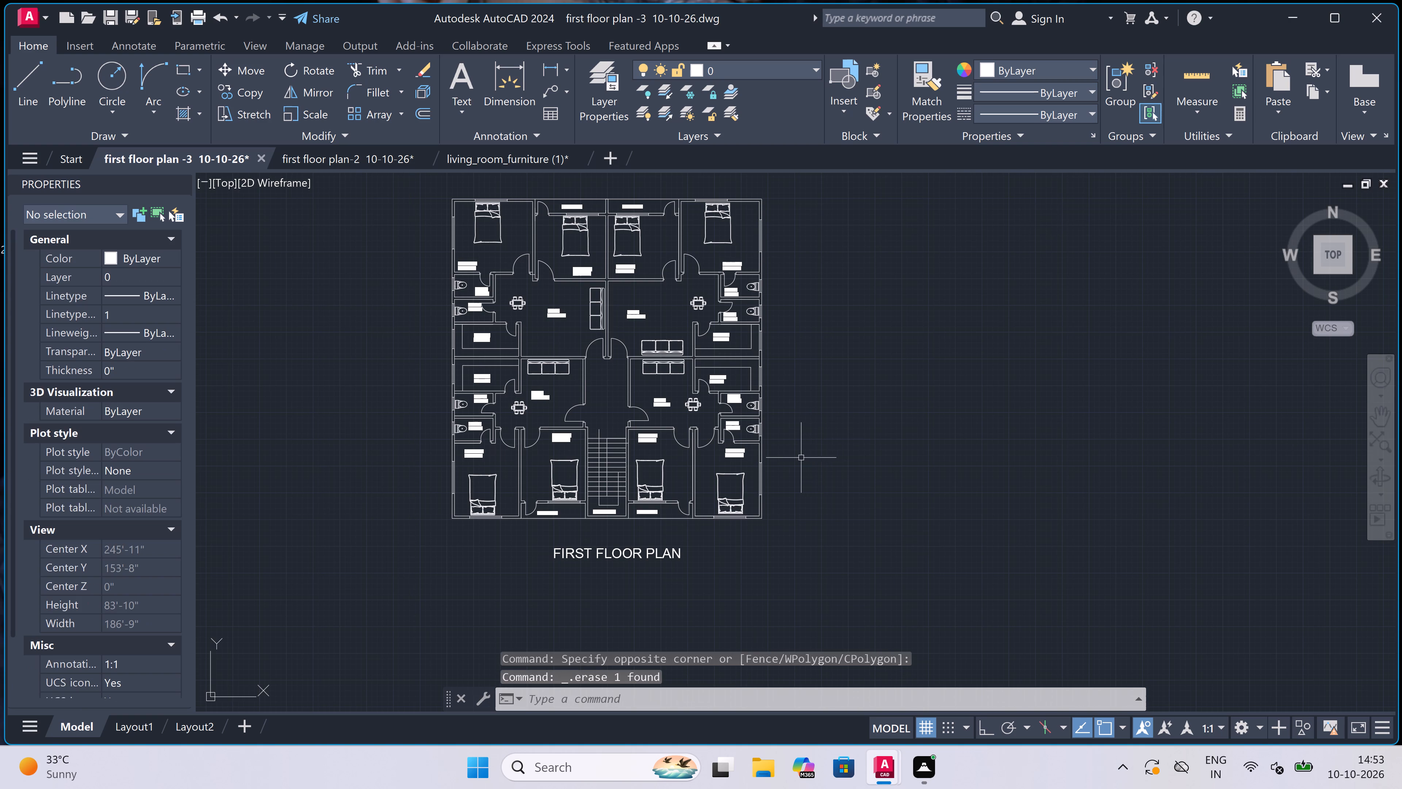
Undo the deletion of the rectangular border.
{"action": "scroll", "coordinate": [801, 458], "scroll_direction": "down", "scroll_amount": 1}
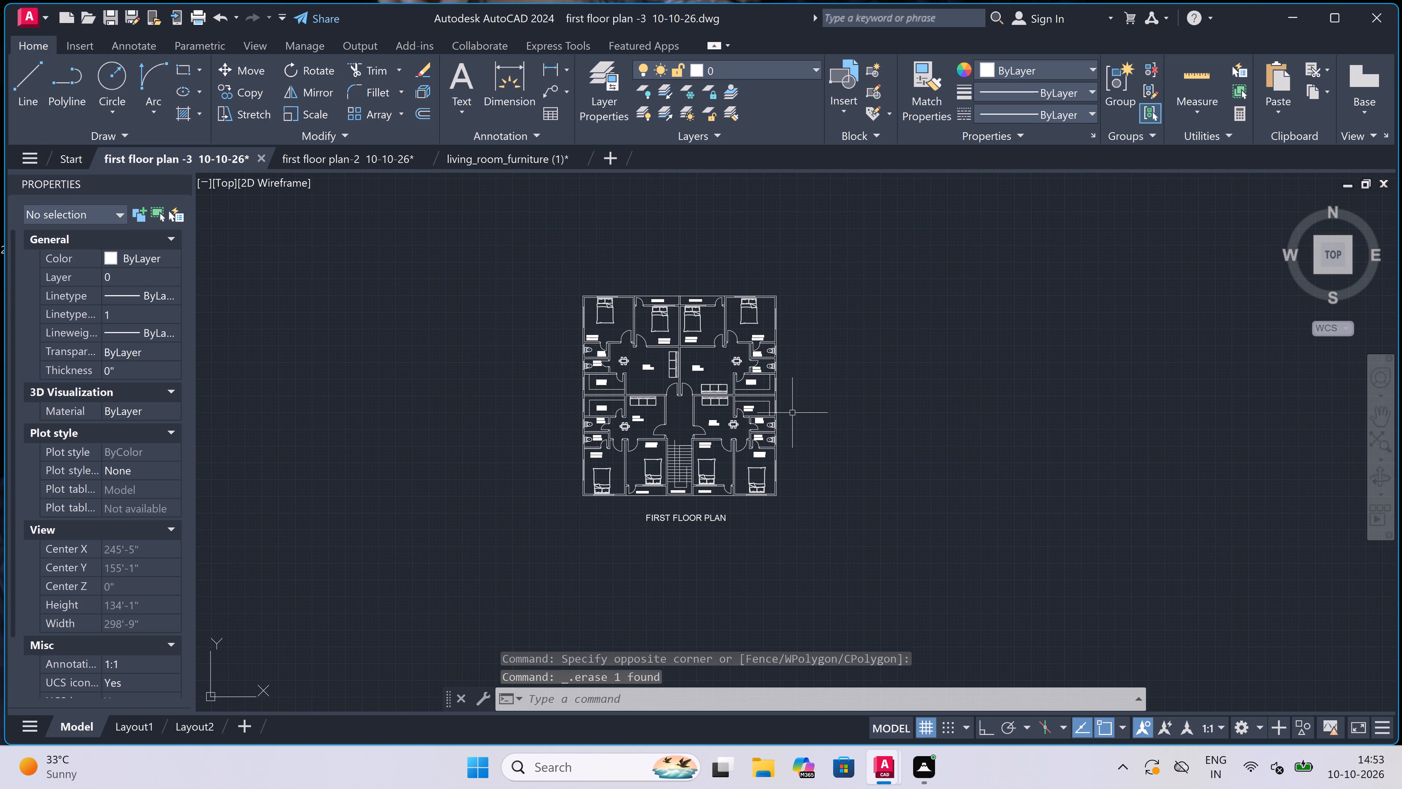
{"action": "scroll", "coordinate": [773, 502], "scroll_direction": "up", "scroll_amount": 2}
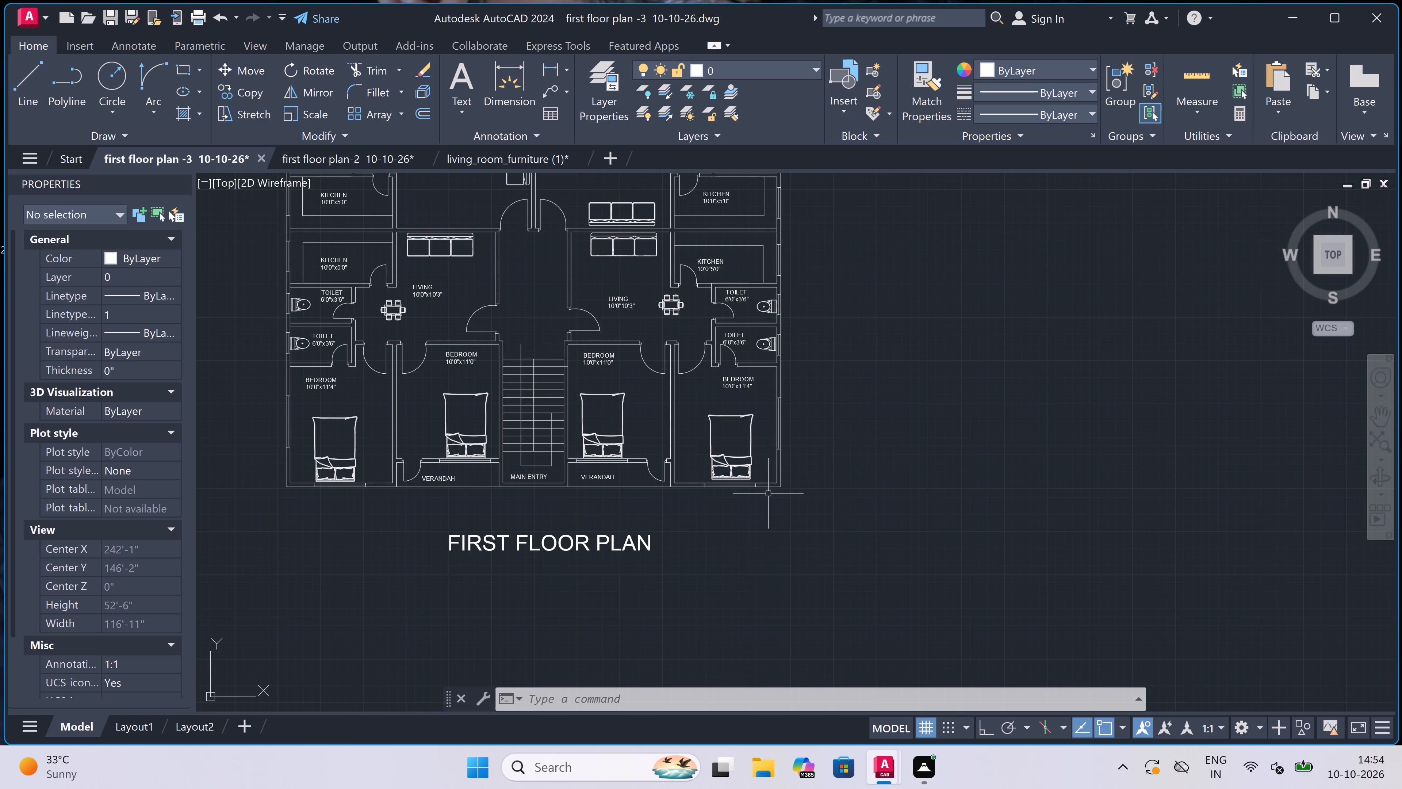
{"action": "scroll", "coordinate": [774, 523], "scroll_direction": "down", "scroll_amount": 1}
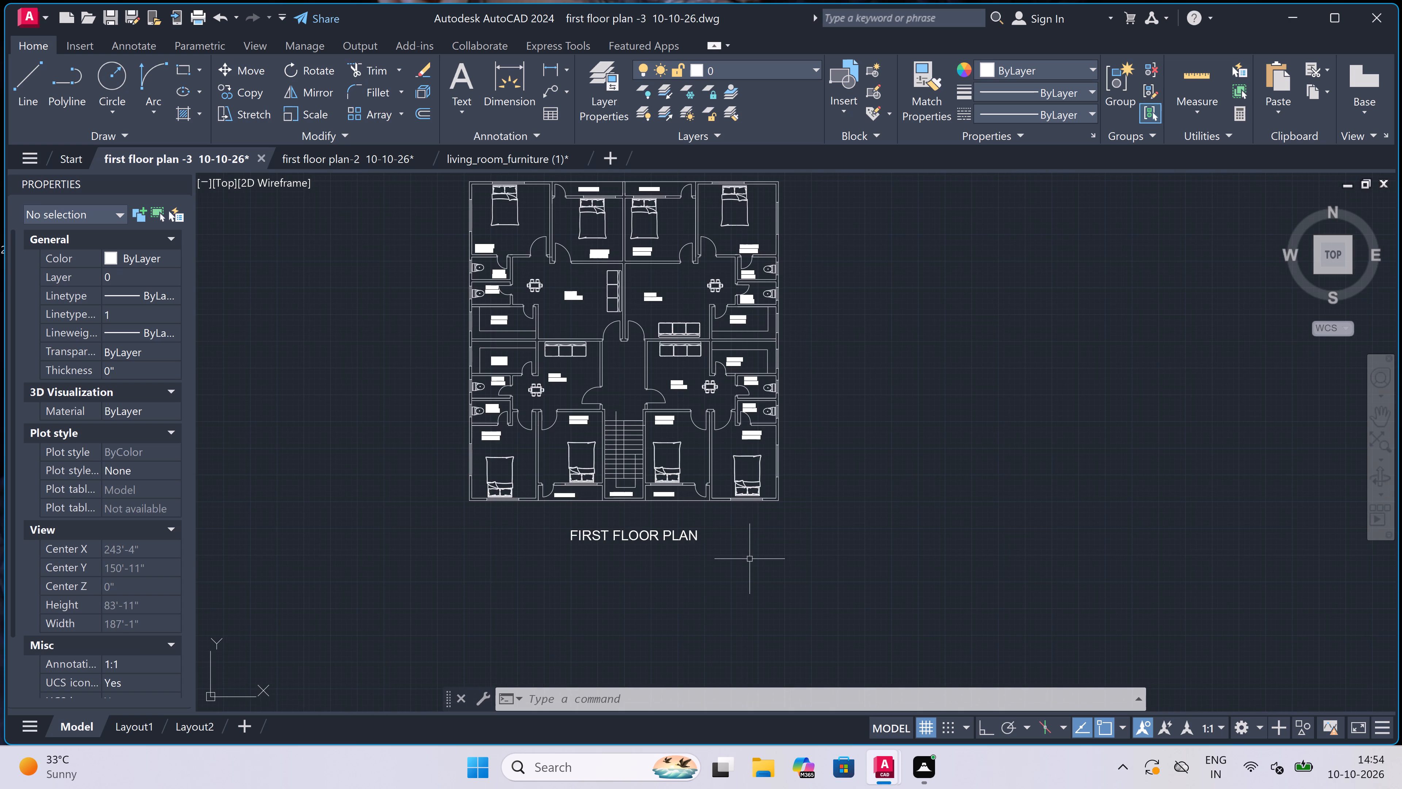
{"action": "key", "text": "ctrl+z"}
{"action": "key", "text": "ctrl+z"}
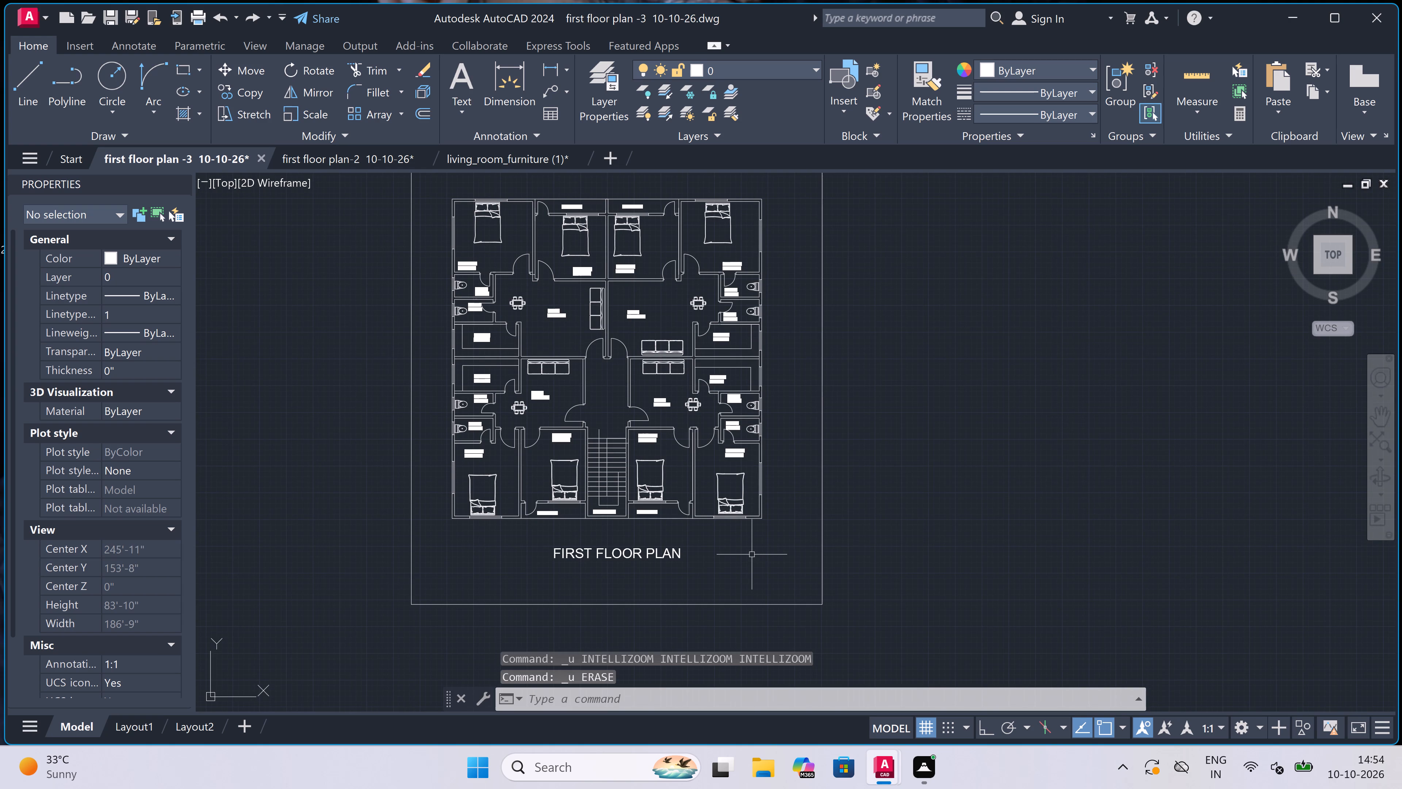
Start a single-sheet plot using the DWG To PDF.pc3 plotter and ISO A4 (297.00 x 210.00 MM) paper.
{"action": "scroll", "coordinate": [752, 556], "scroll_direction": "down", "scroll_amount": 1}
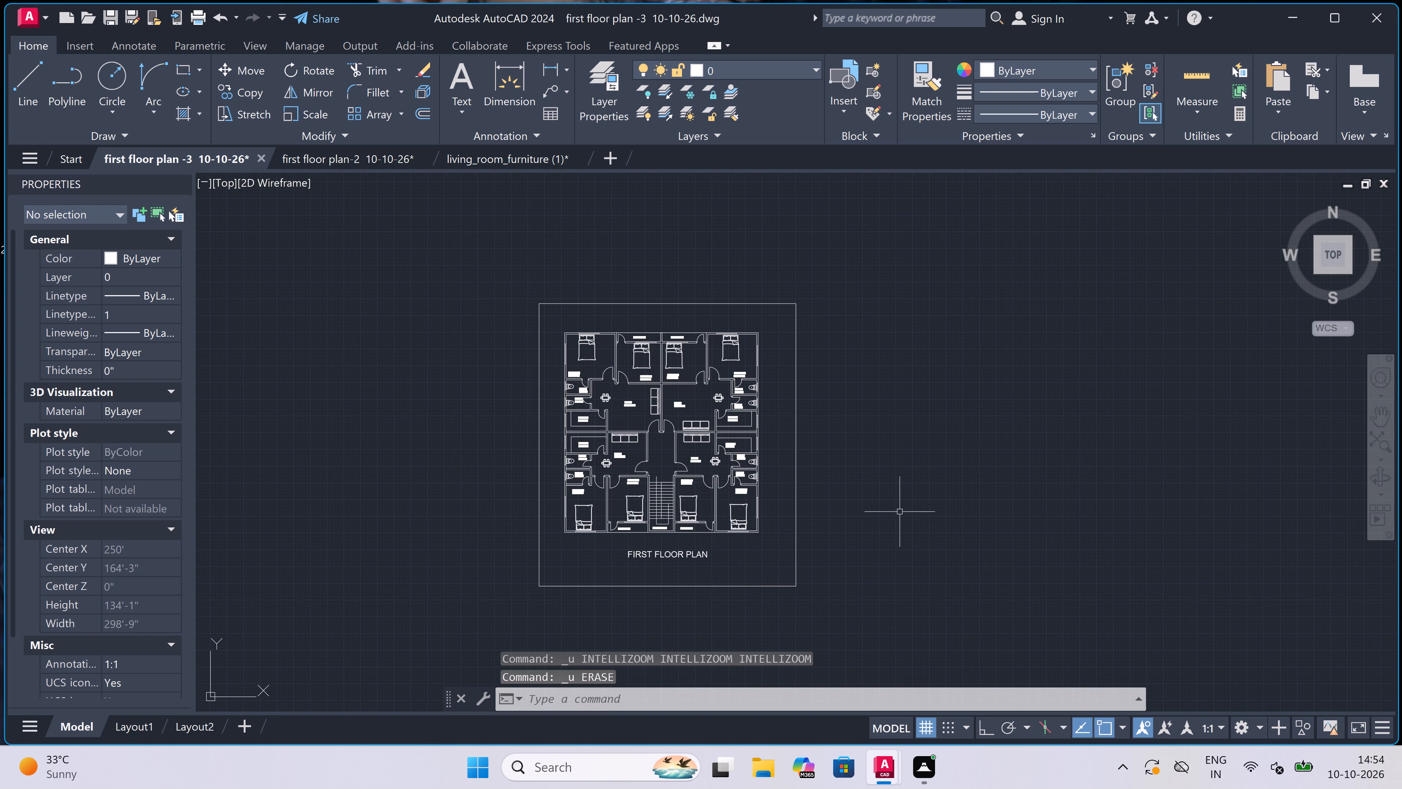
{"action": "key", "text": "ctrl+p"}
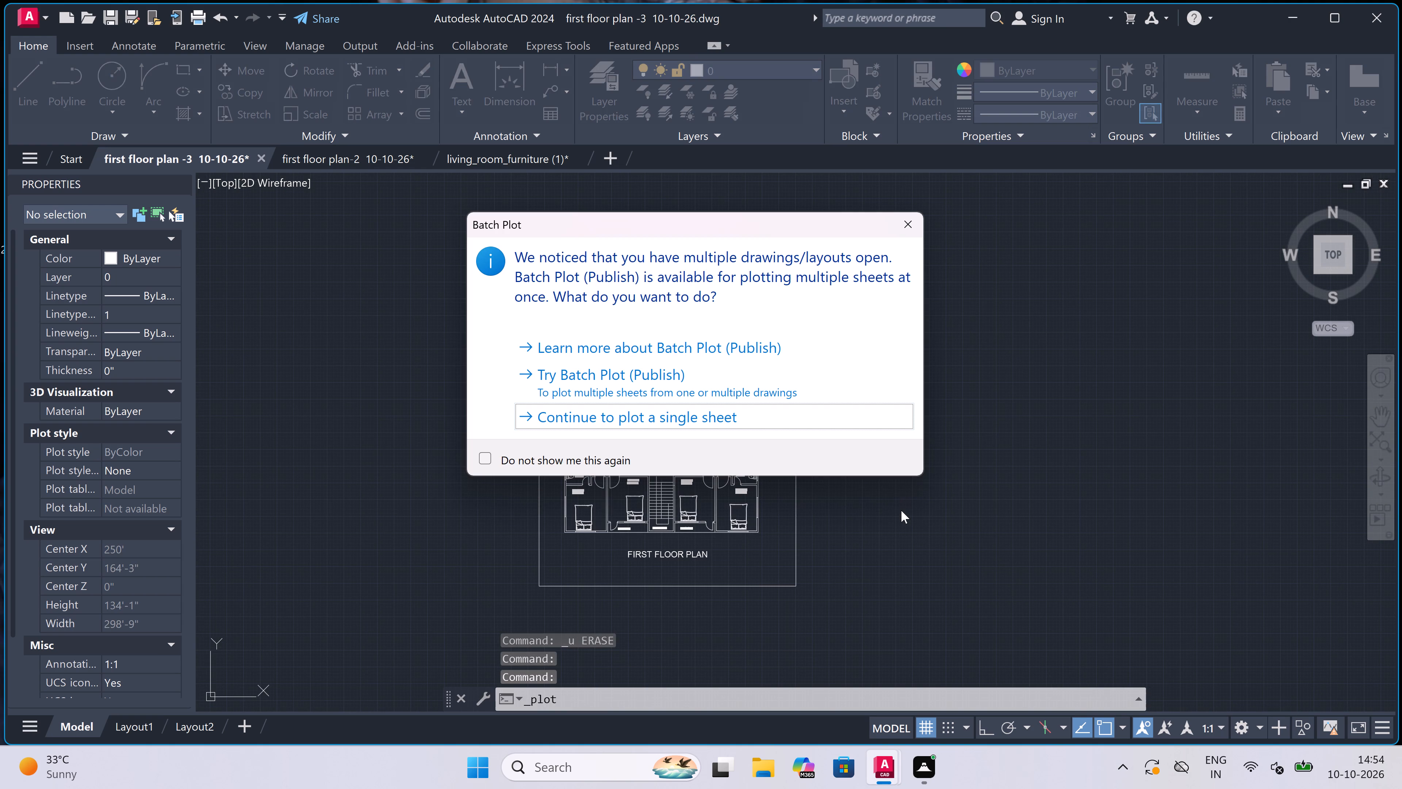
{"action": "key", "text": "Escape"}
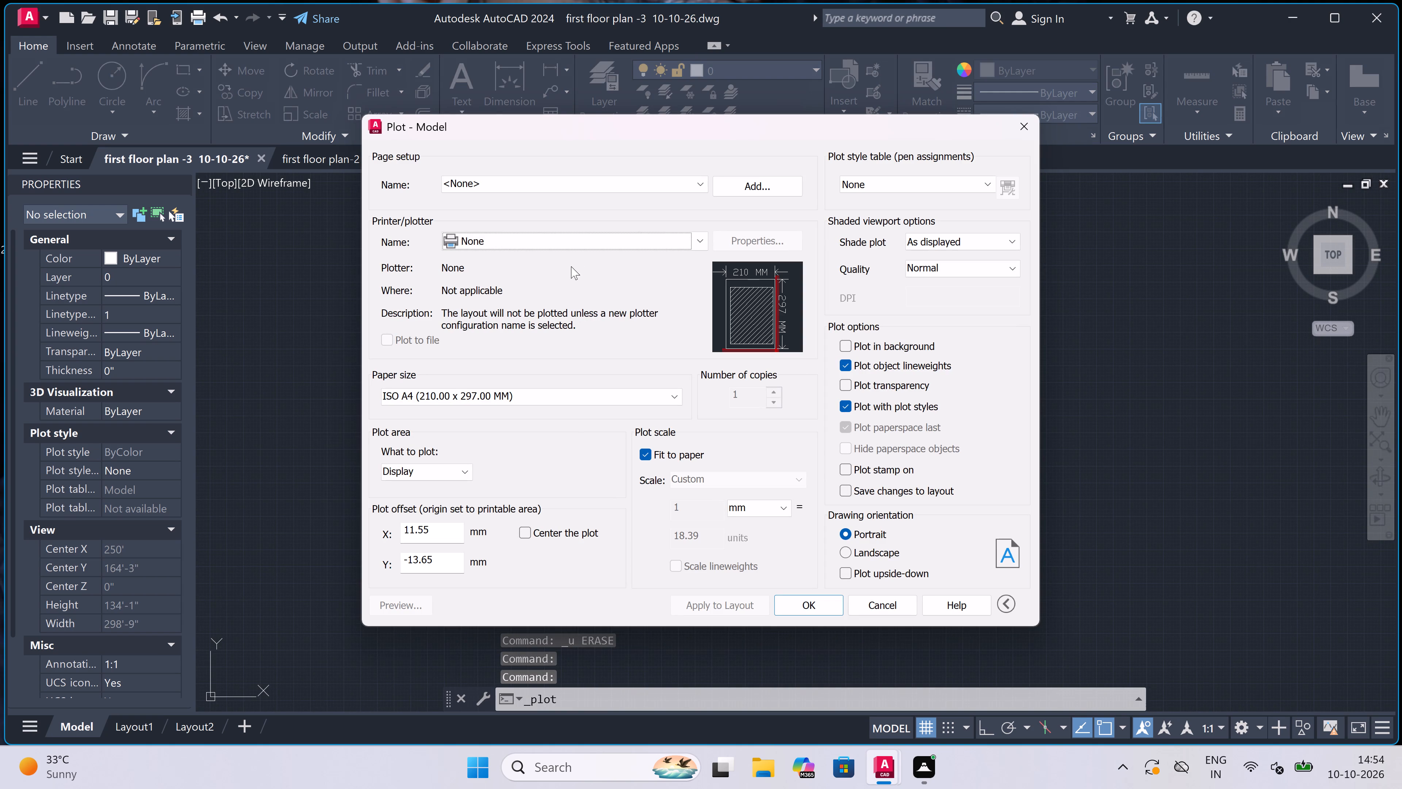
{"action": "left_click", "coordinate": [572, 244]}
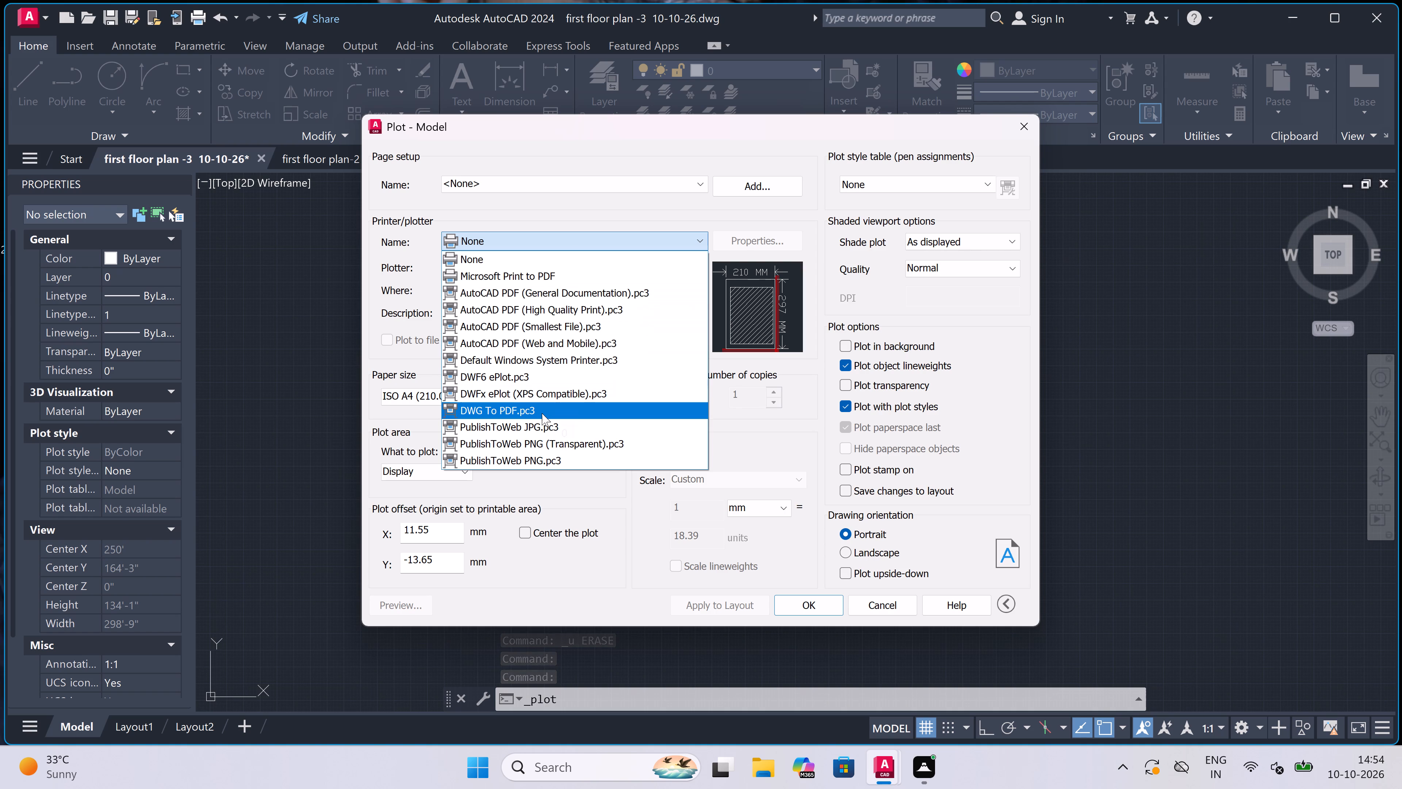
{"action": "left_click", "coordinate": [541, 409]}
{"action": "left_click", "coordinate": [465, 395]}
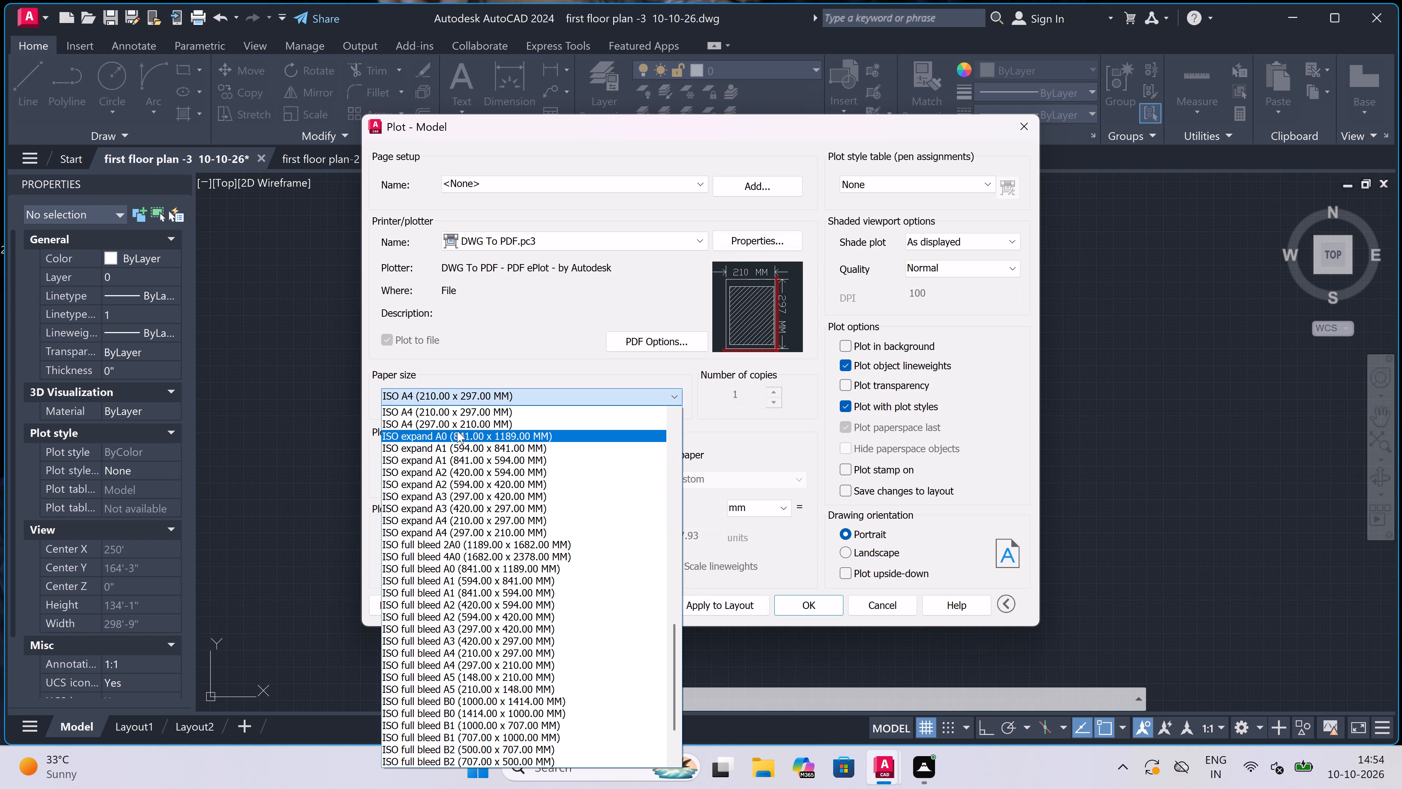
{"action": "left_click", "coordinate": [456, 426]}
Set the plot area to a window spanning the border's upper-left and lower-right corners.
{"action": "left_click", "coordinate": [419, 462]}
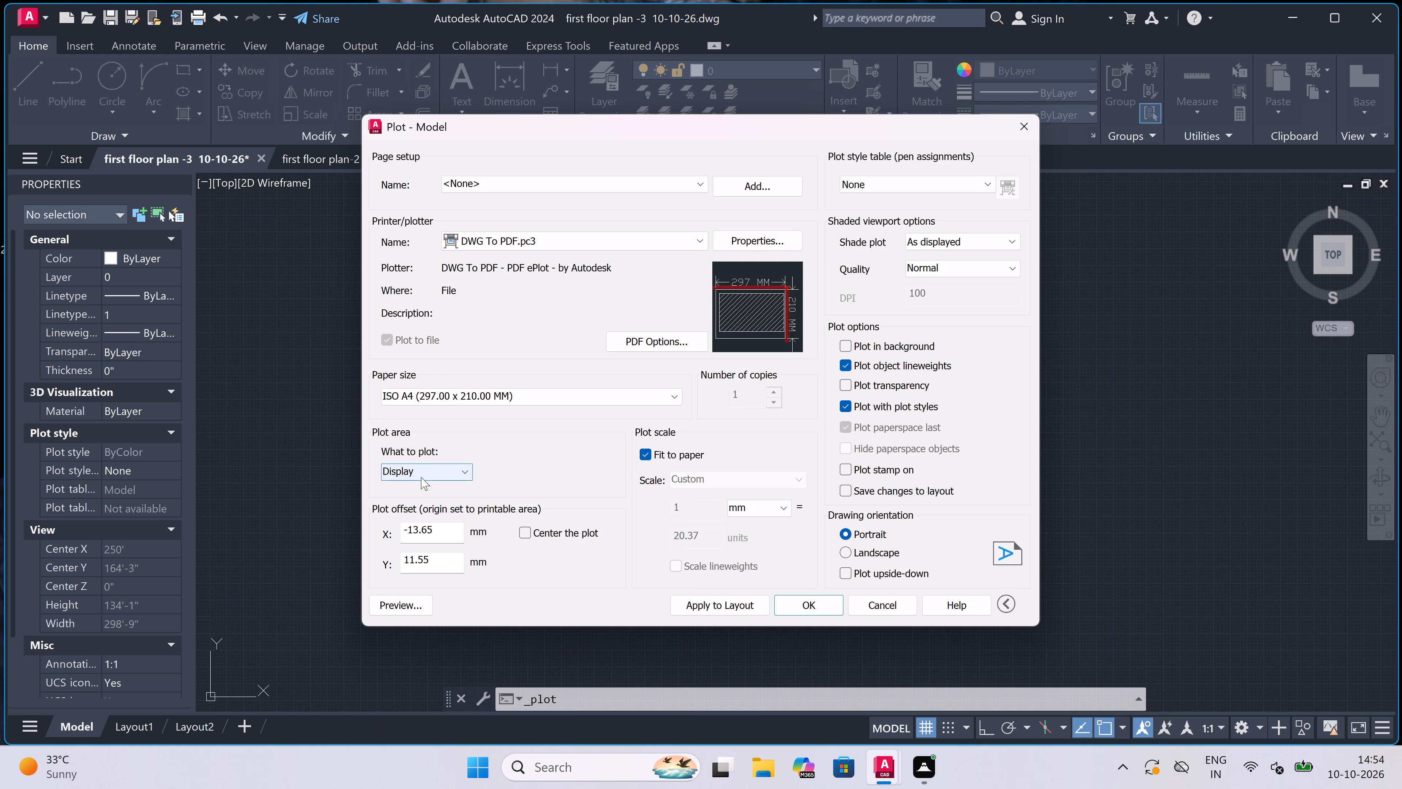
{"action": "left_click", "coordinate": [422, 477]}
{"action": "left_click", "coordinate": [429, 520]}
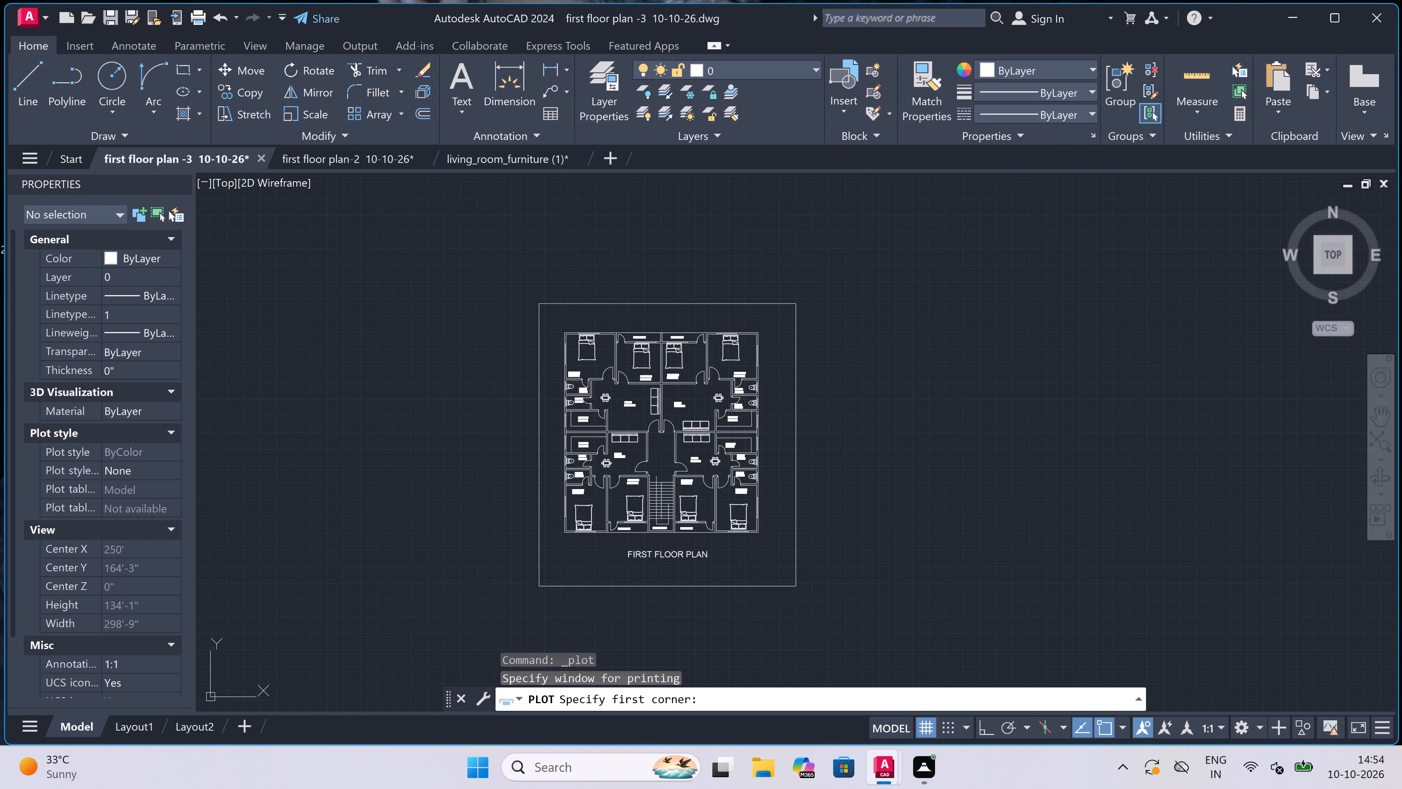
{"action": "double_click", "coordinate": [540, 304]}
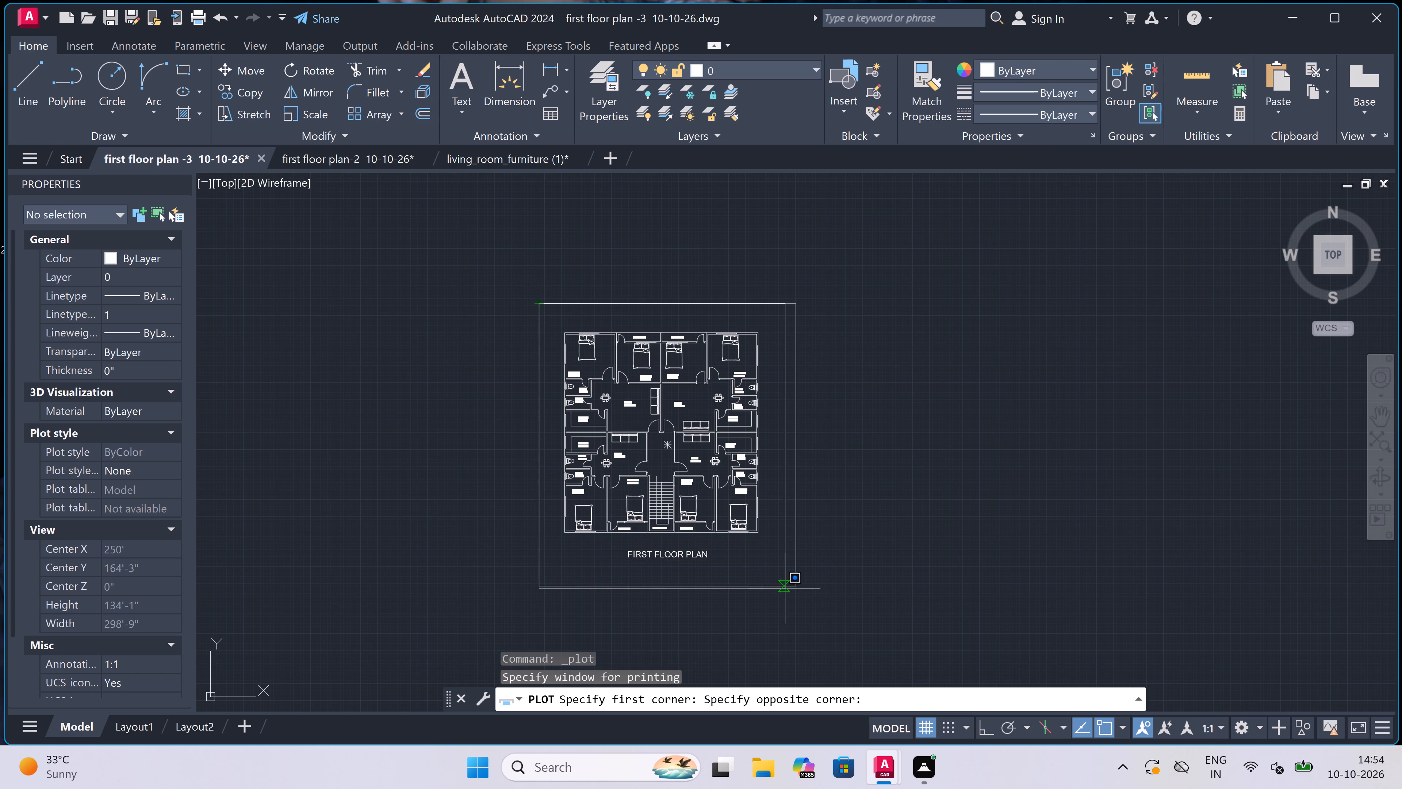
{"action": "left_click", "coordinate": [801, 584]}
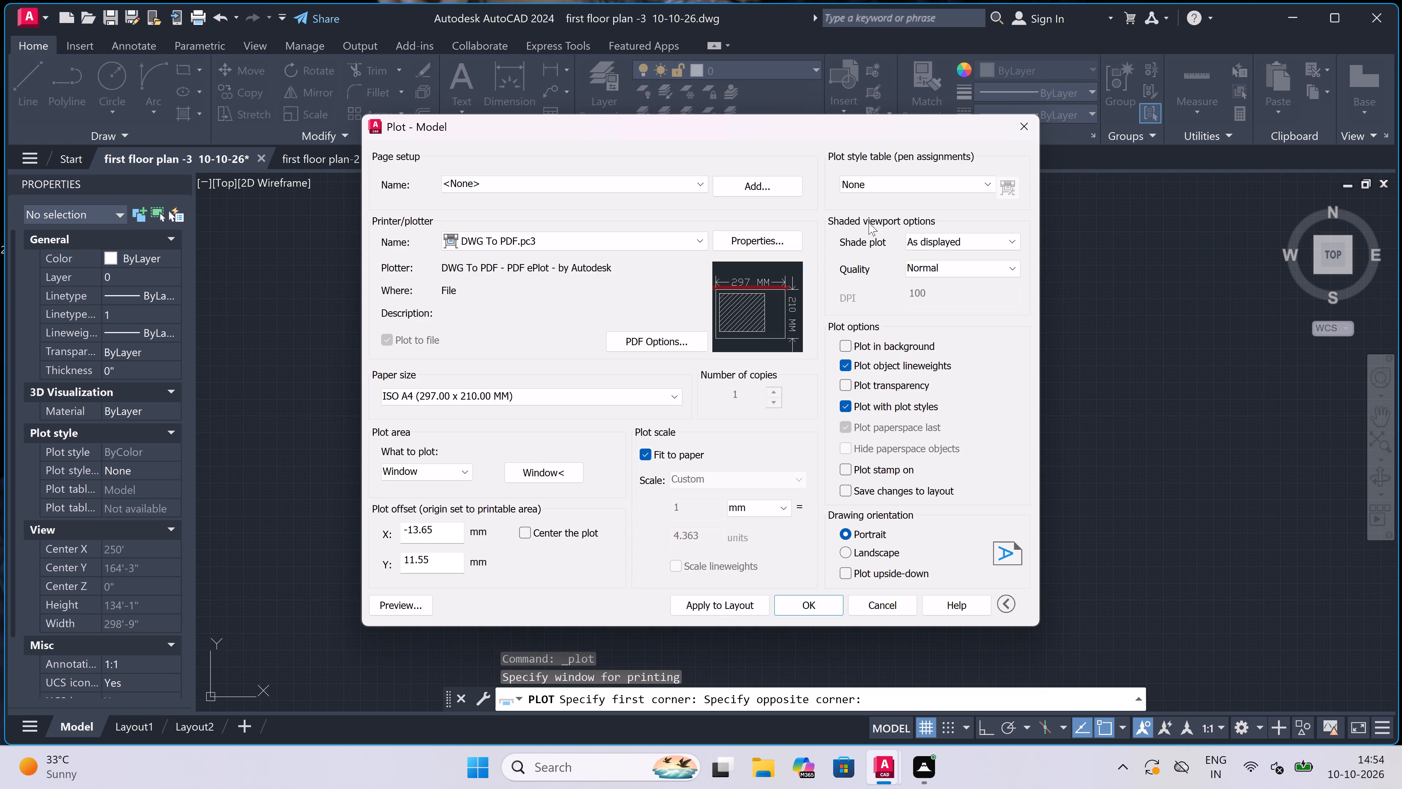
Assign the acad.ctb plot style table to all layouts.
{"action": "left_click_drag", "start_coordinate": [880, 179], "coordinate": [880, 183]}
{"action": "left_click", "coordinate": [880, 183]}
{"action": "left_click", "coordinate": [880, 182]}
{"action": "left_click", "coordinate": [881, 211]}
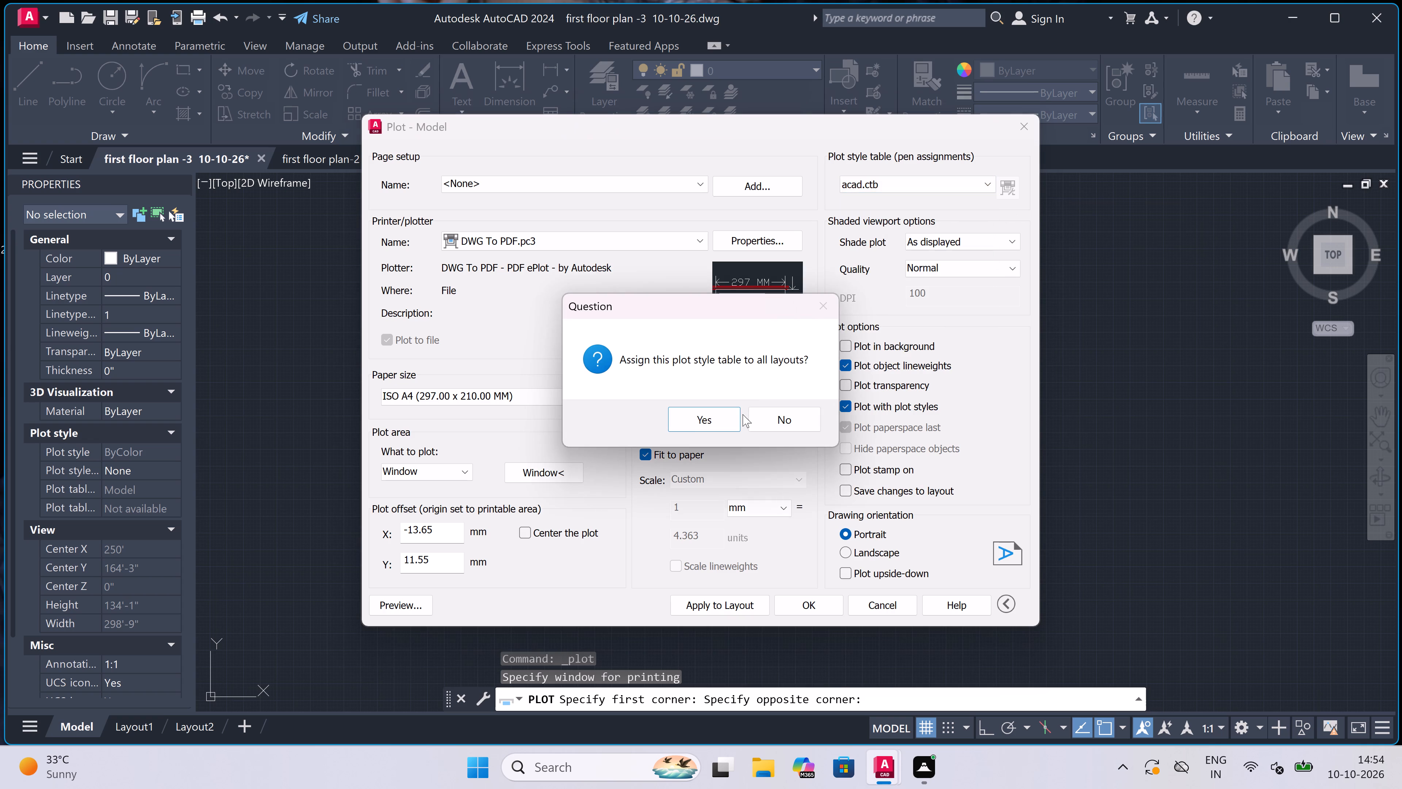
{"action": "left_click", "coordinate": [693, 427]}
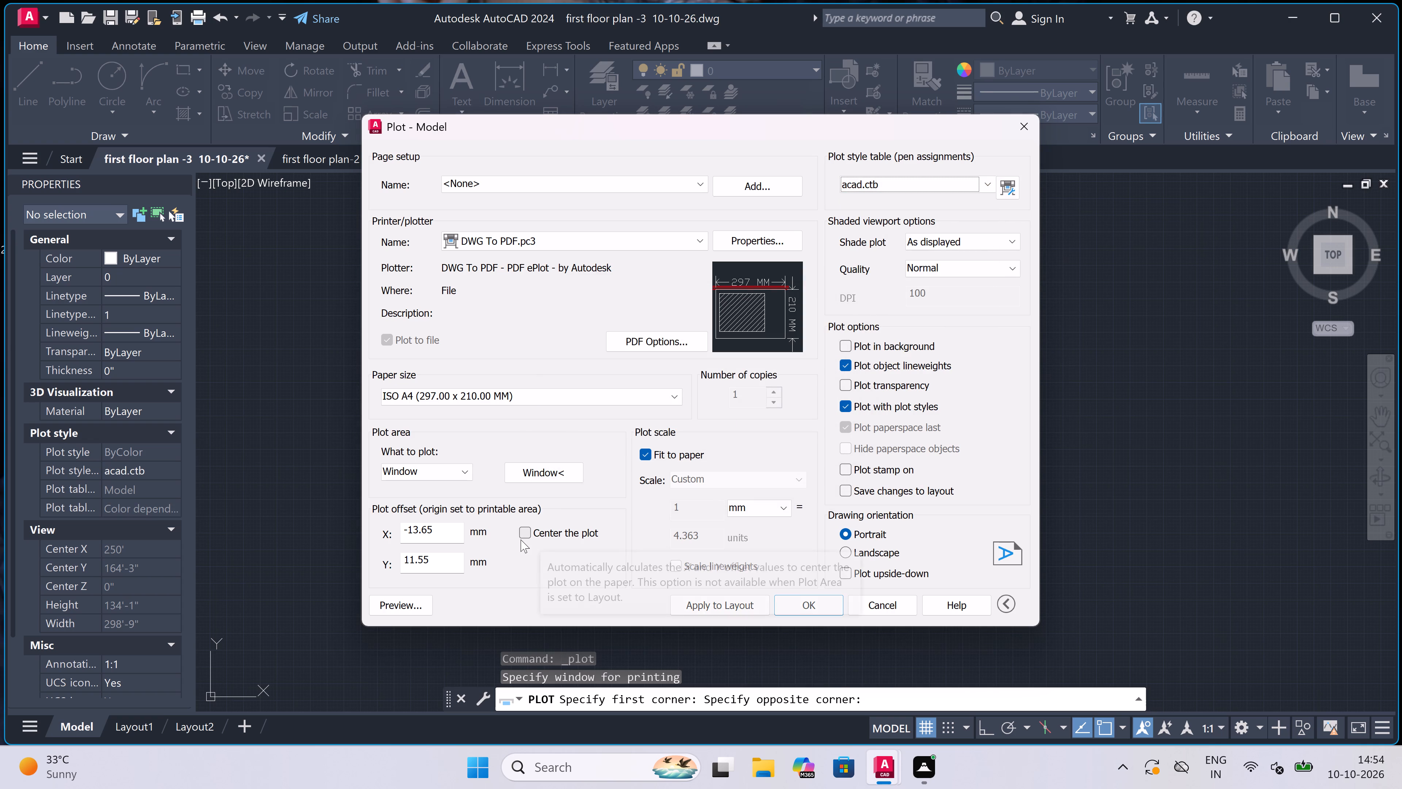
Centre the plot on the paper and apply the plot settings to the layout.
{"action": "left_click", "coordinate": [522, 529]}
{"action": "left_click", "coordinate": [721, 606]}
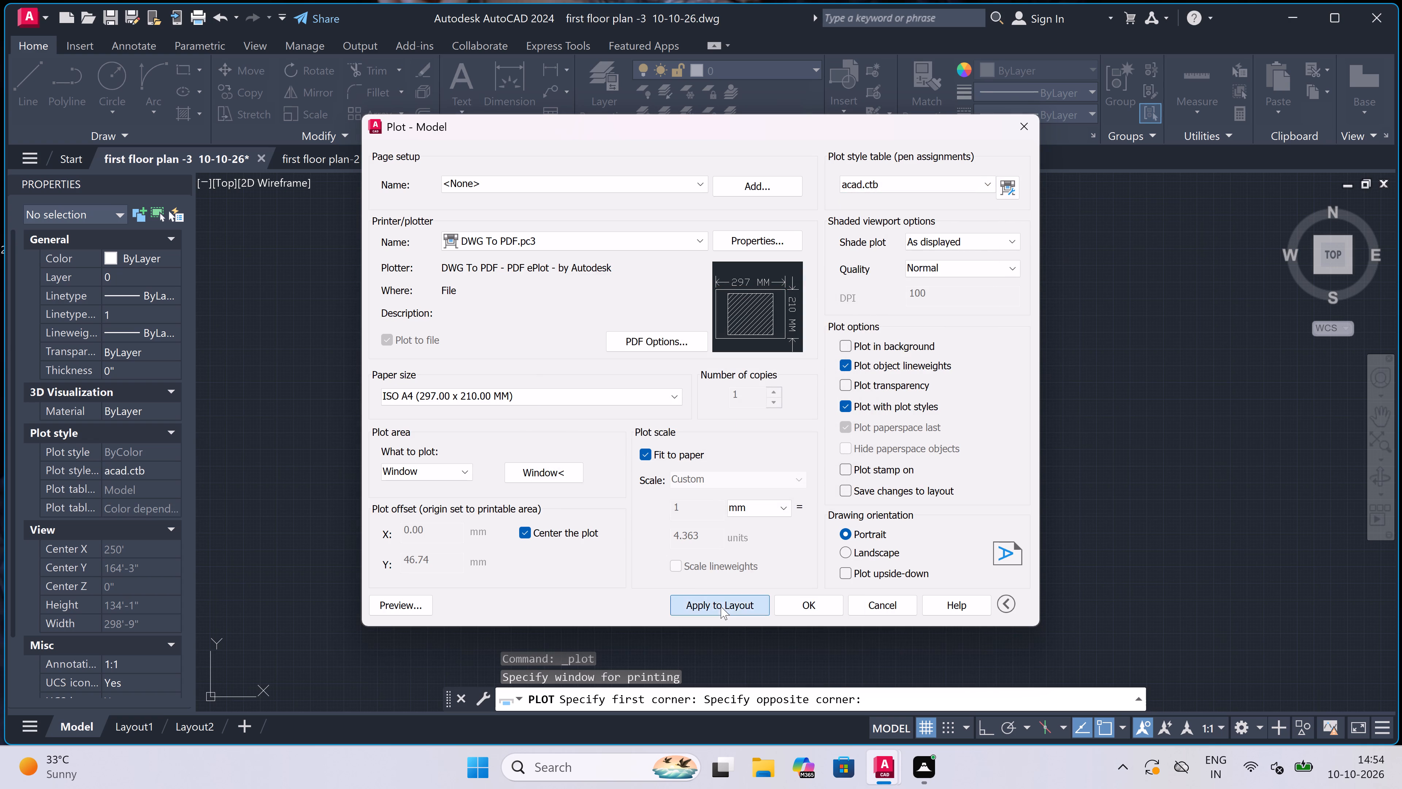
Plot the layout to a PDF file named FIRST FLOOR PLAN -3 10-10-26 in the Documents folder.
{"action": "double_click", "coordinate": [810, 603]}
{"action": "key", "text": "BackSpace"}
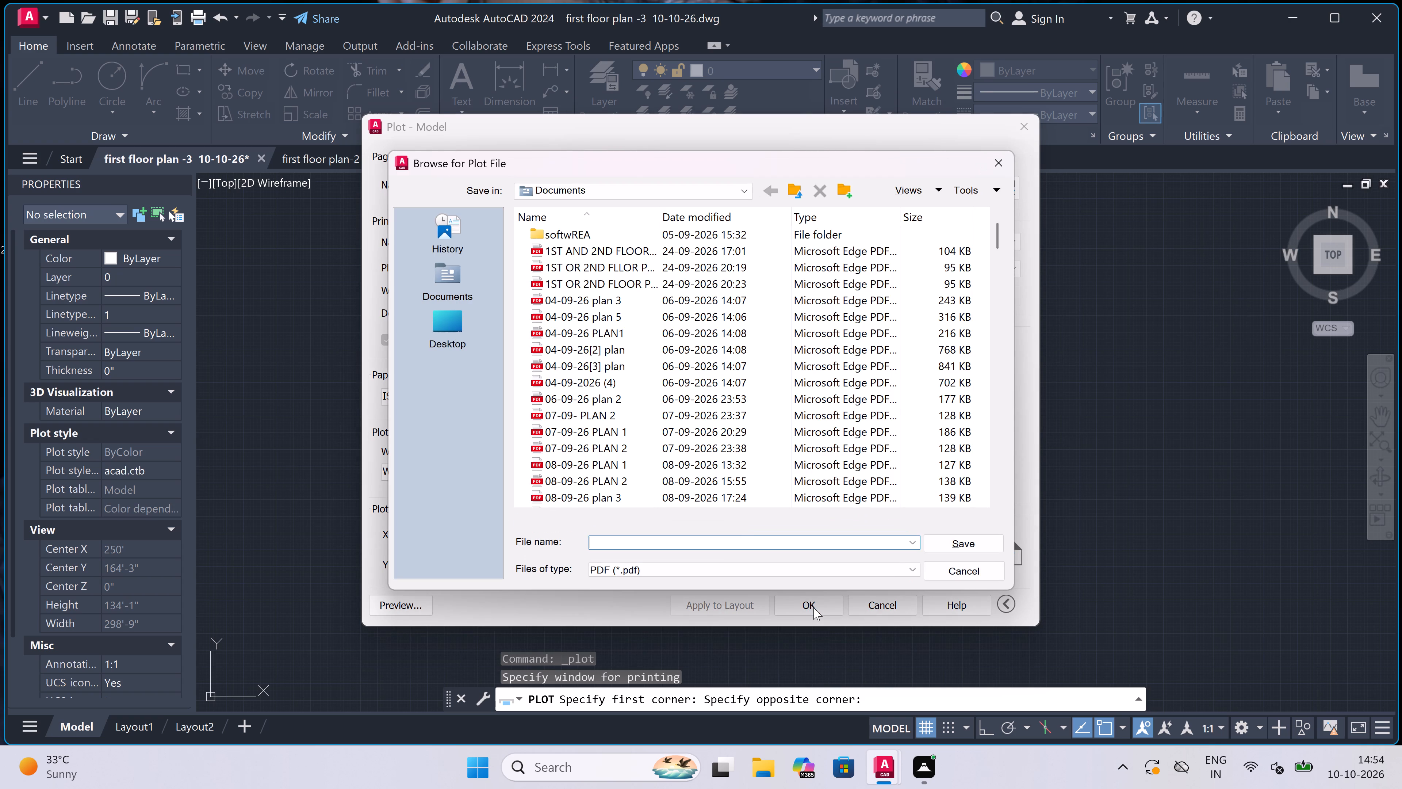
{"action": "type", "text": "FIRST FLOOR PLAN -3"}
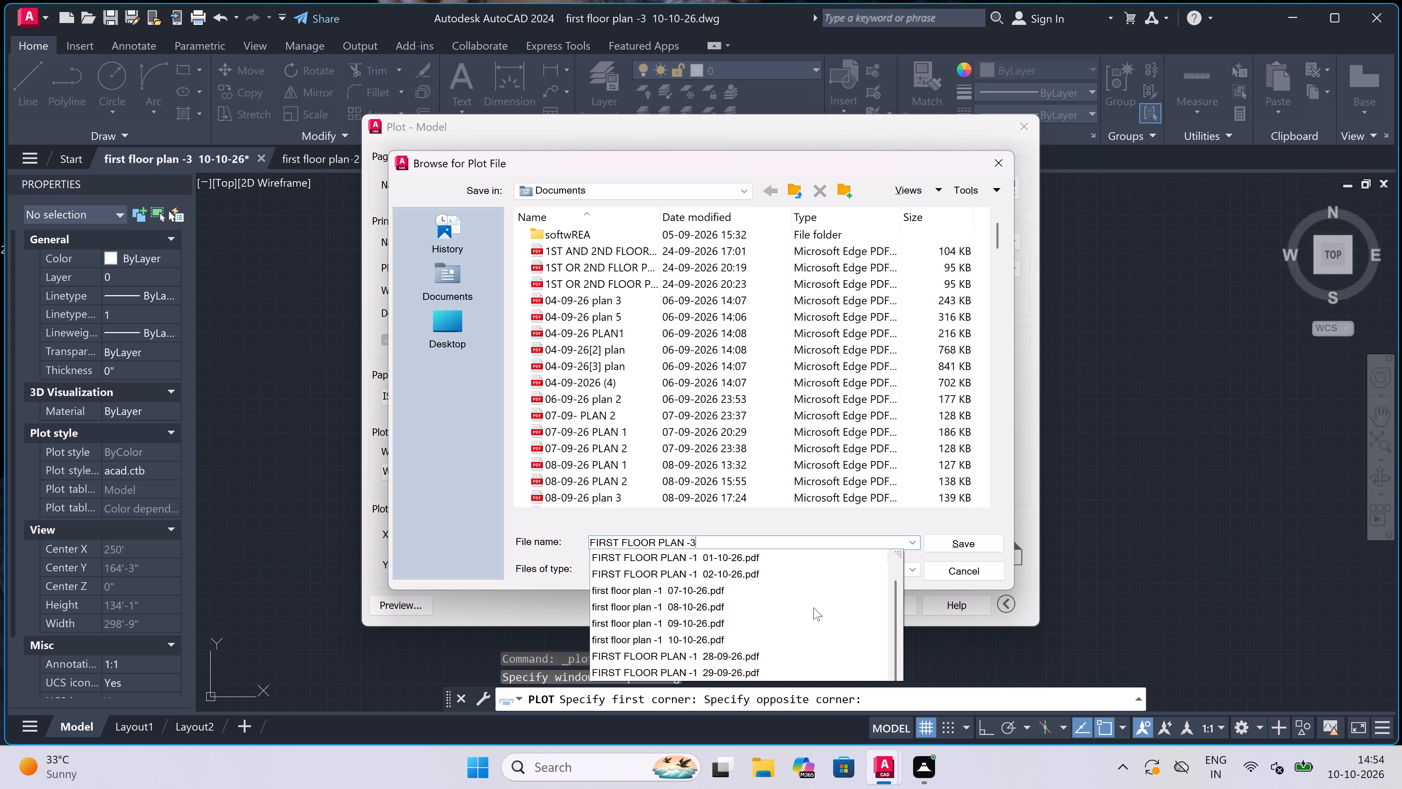
{"action": "key", "text": "space"}
{"action": "key", "text": "space"}
{"action": "type", "text": "10-10-26"}
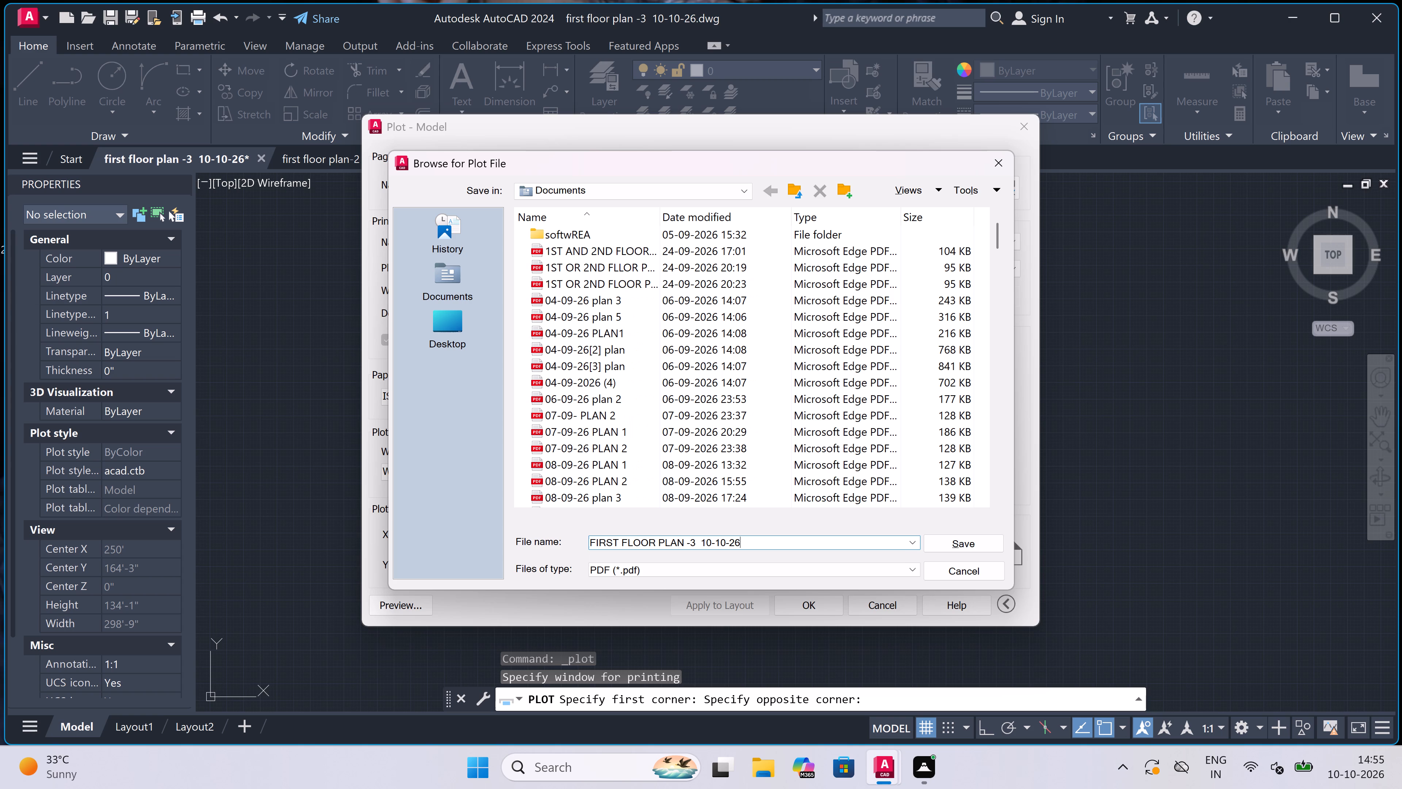
{"action": "key", "text": "BackSpace"}
{"action": "key", "text": "6"}
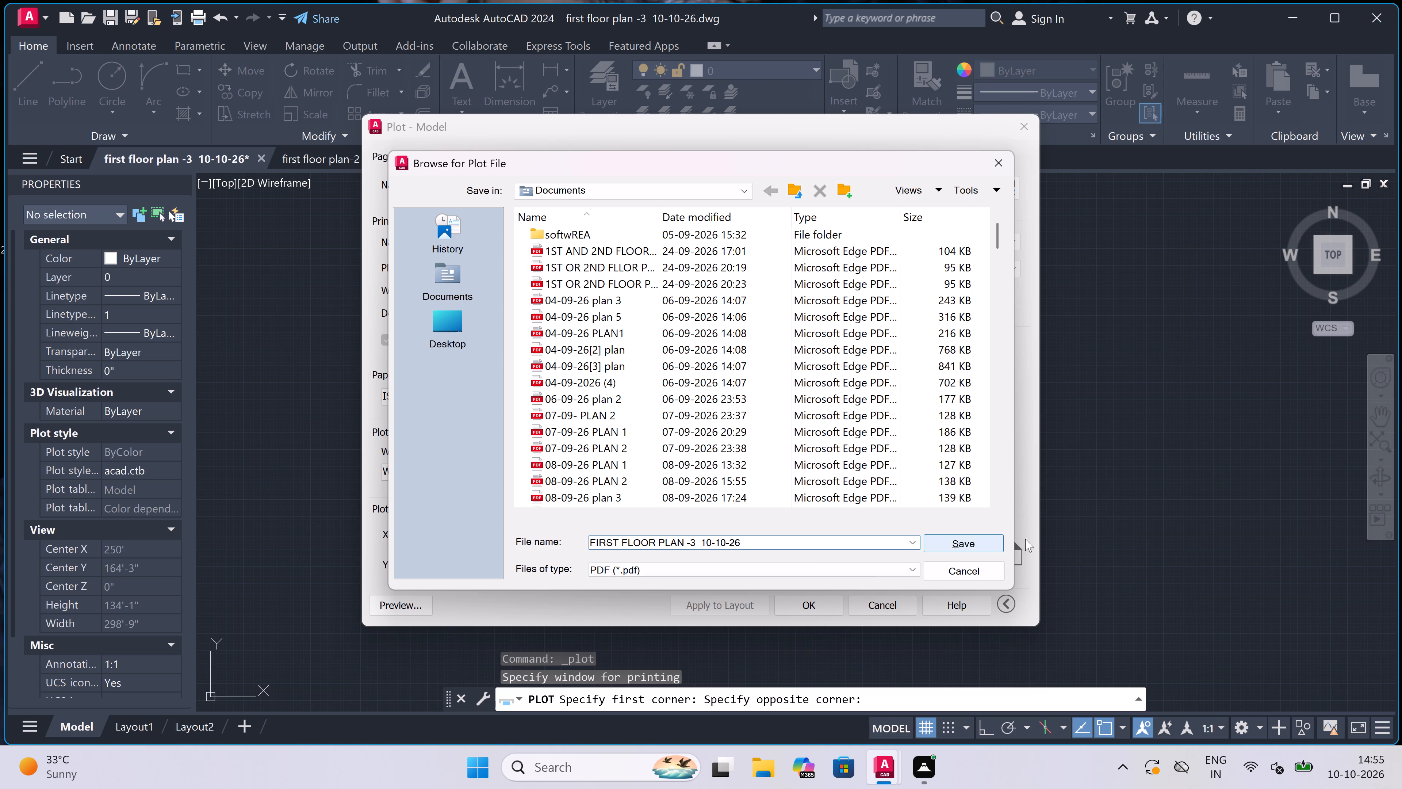
{"action": "left_click", "coordinate": [971, 539]}
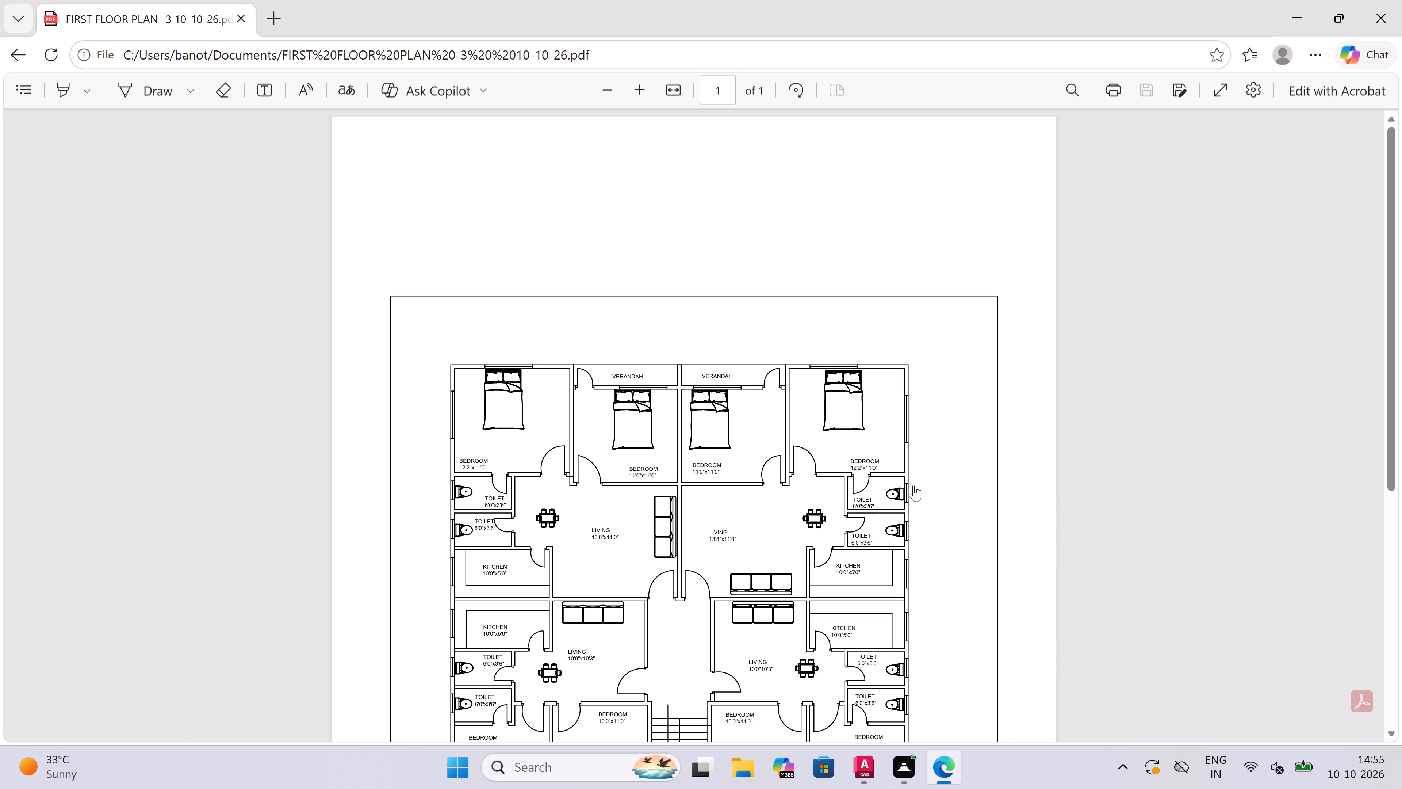
Check the exported PDF's floor plan, title and border, and close the PDF viewer.
{"action": "scroll", "coordinate": [913, 484], "scroll_direction": "down", "scroll_amount": 6}
{"action": "scroll", "coordinate": [912, 484], "scroll_direction": "up", "scroll_amount": 6}
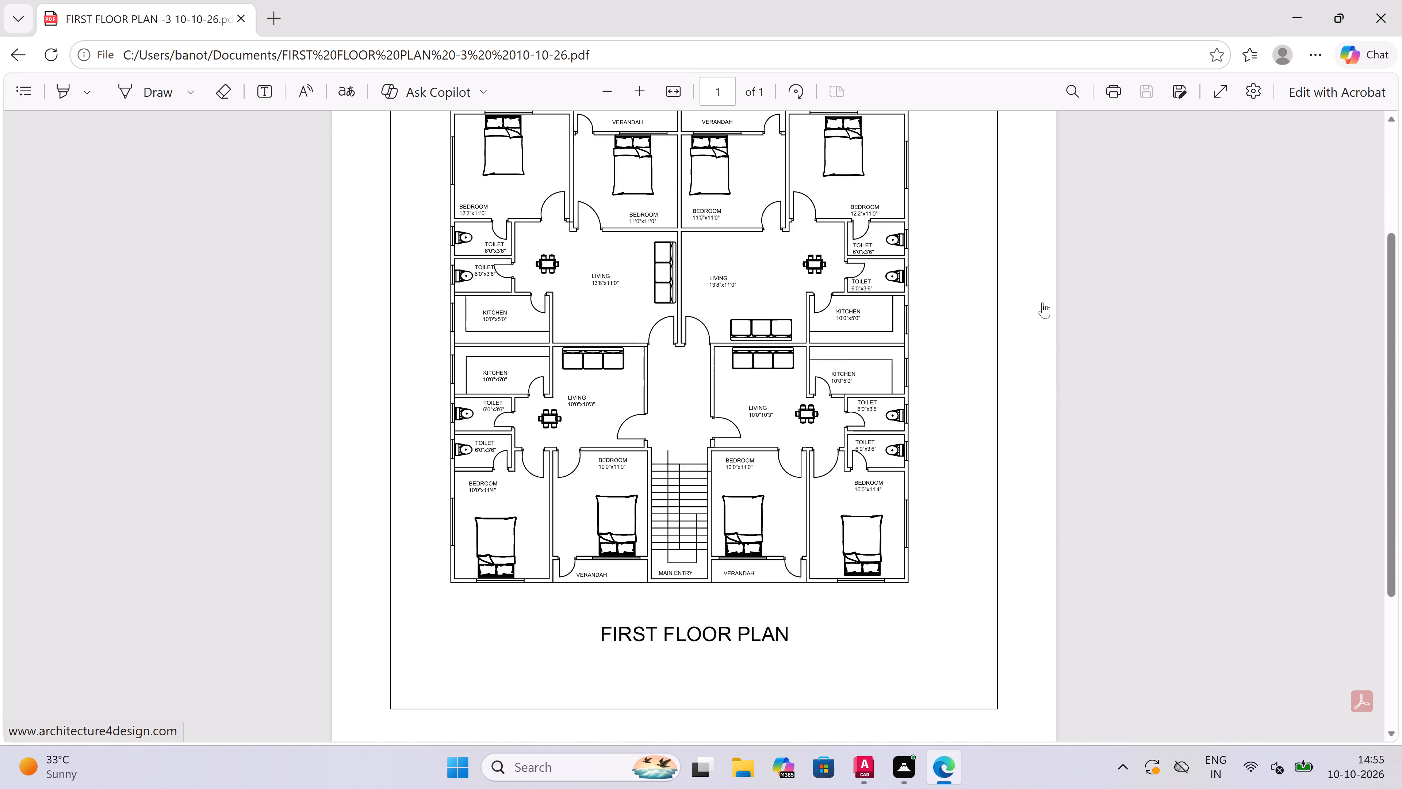
{"action": "left_click", "coordinate": [1385, 7]}
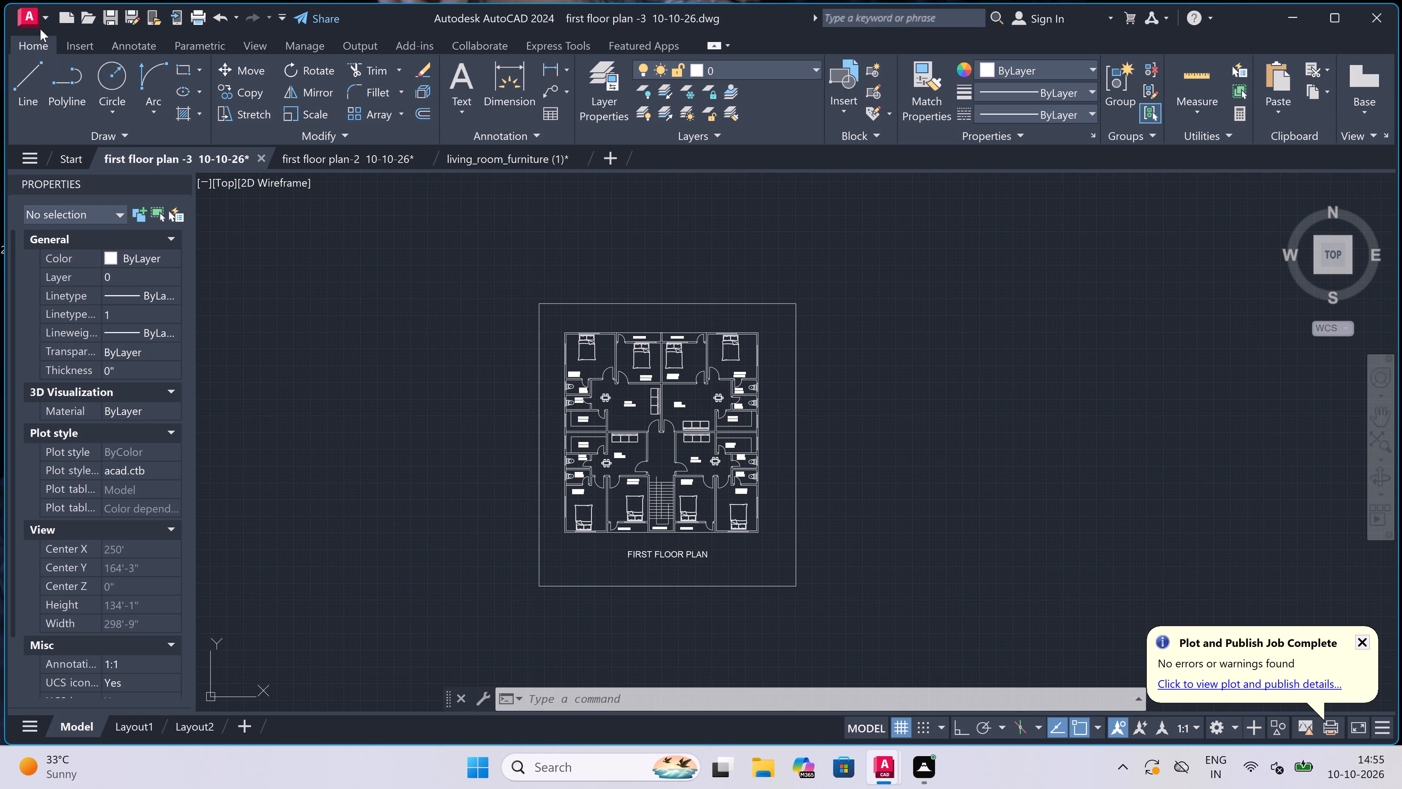
Save the drawing as first floor plan -3 10-10-26 in Documents in AutoCAD 2018 Drawing format, replacing the existing file.
{"action": "left_click", "coordinate": [24, 13]}
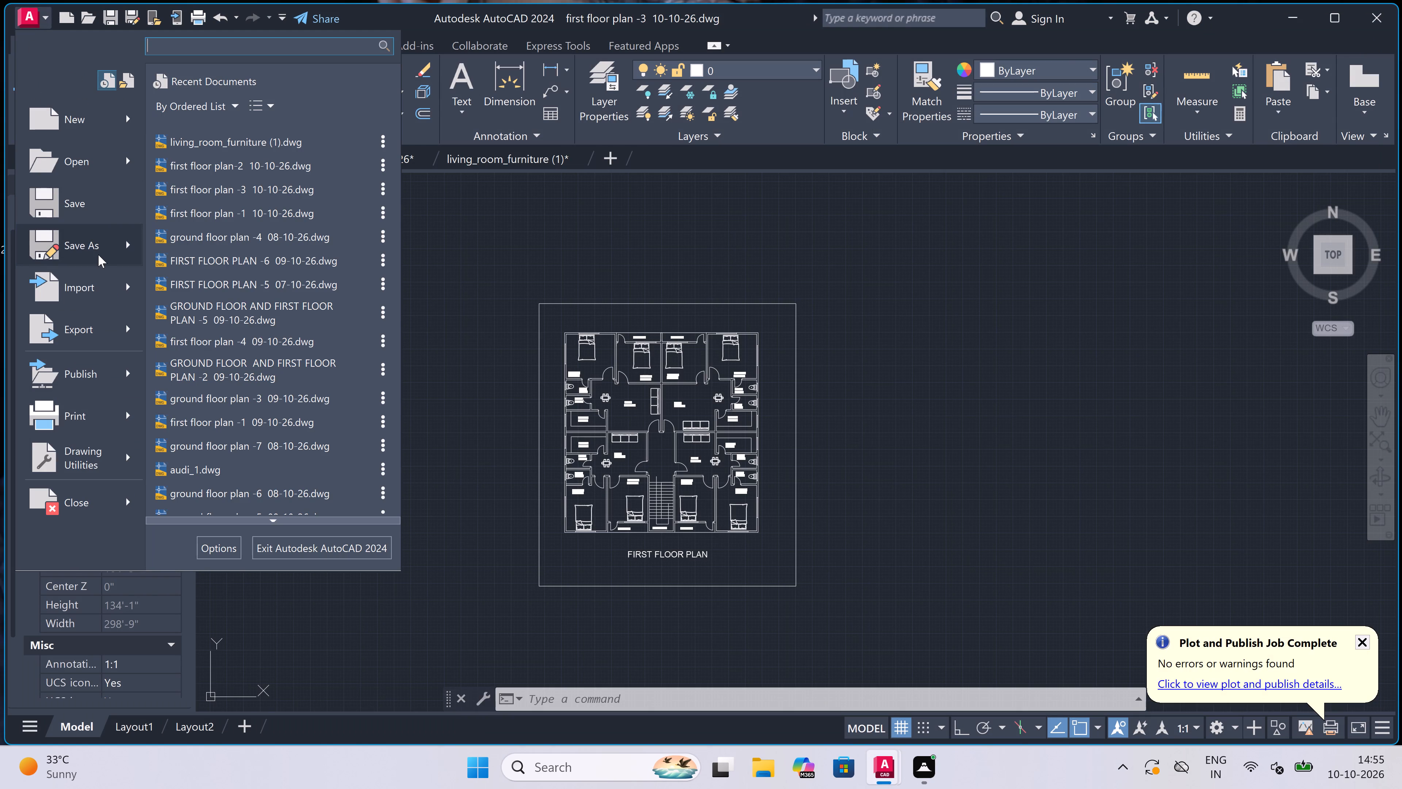
{"action": "double_click", "coordinate": [95, 248]}
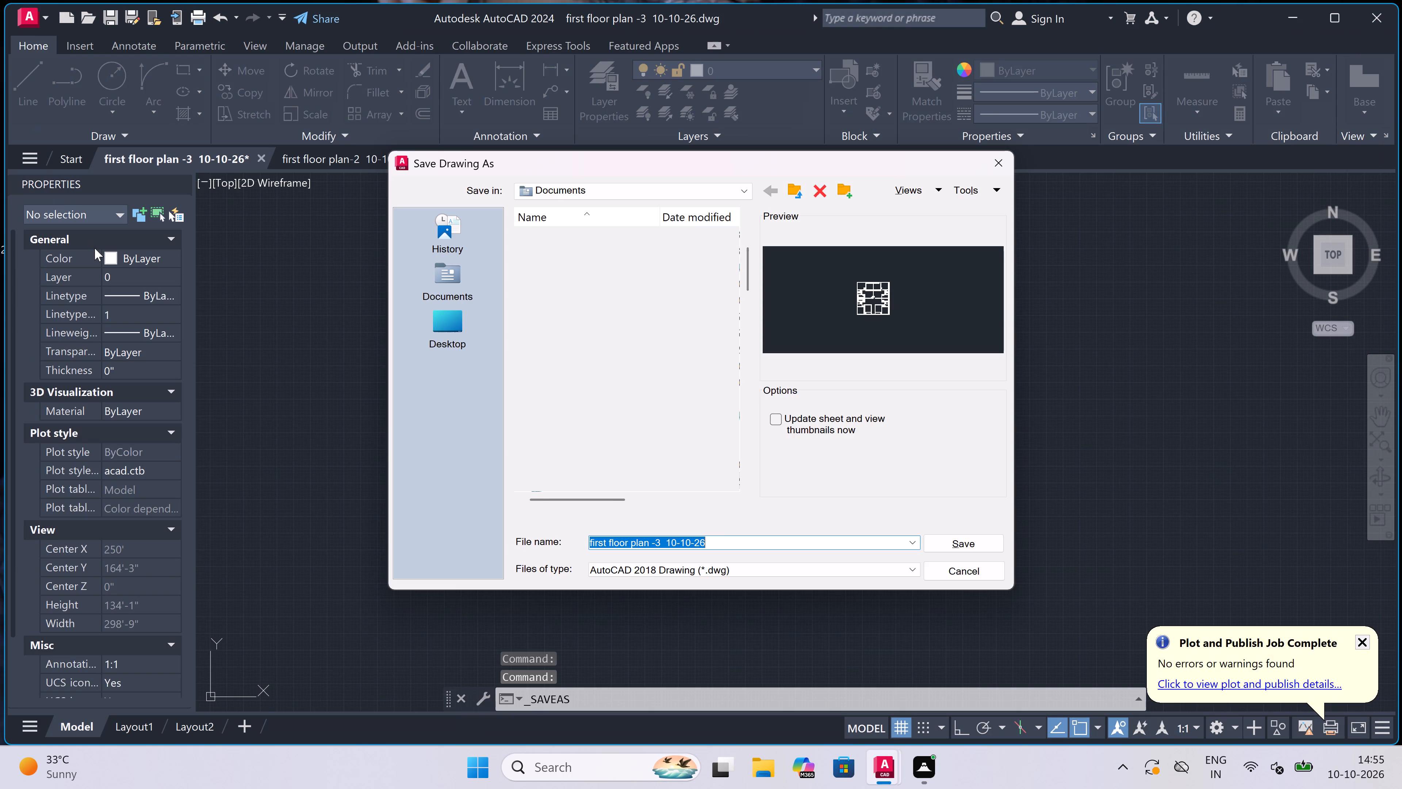
{"action": "left_click", "coordinate": [957, 548]}
{"action": "left_click", "coordinate": [678, 431]}
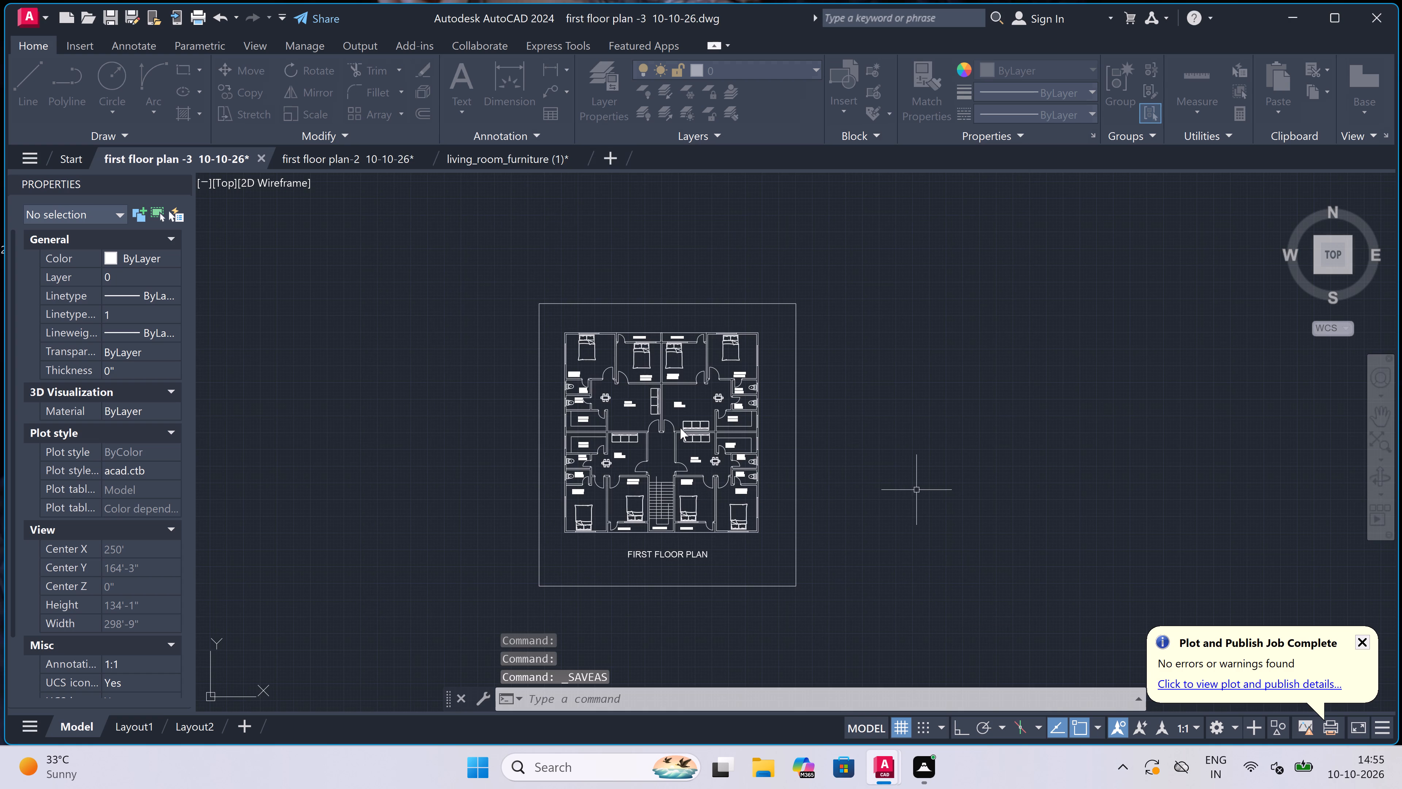
Exit AutoCAD, saving the changes to first floor plan-2 10-10-26.dwg and living_room_furniture (1).dwg.
{"action": "left_click", "coordinate": [1383, 12]}
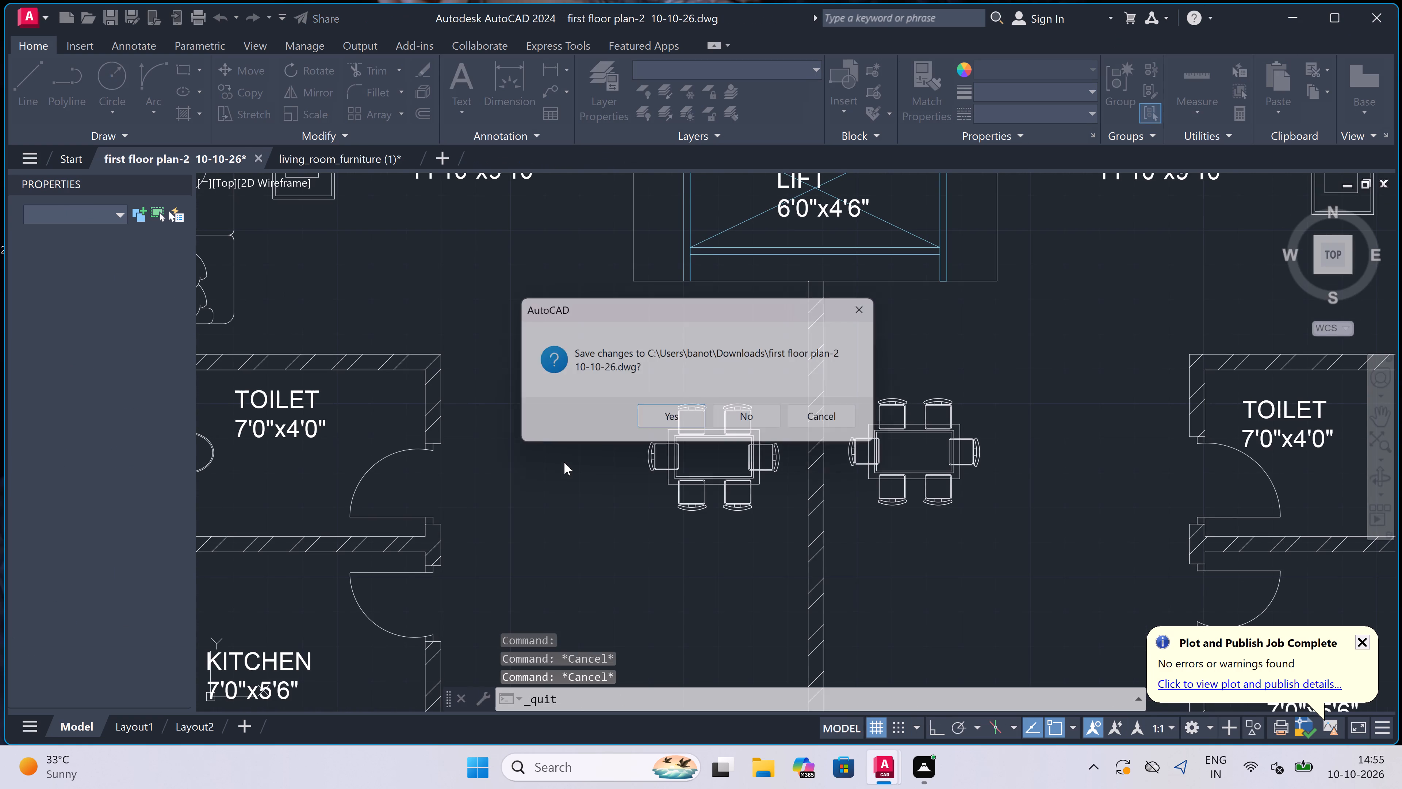
{"action": "left_click", "coordinate": [670, 420]}
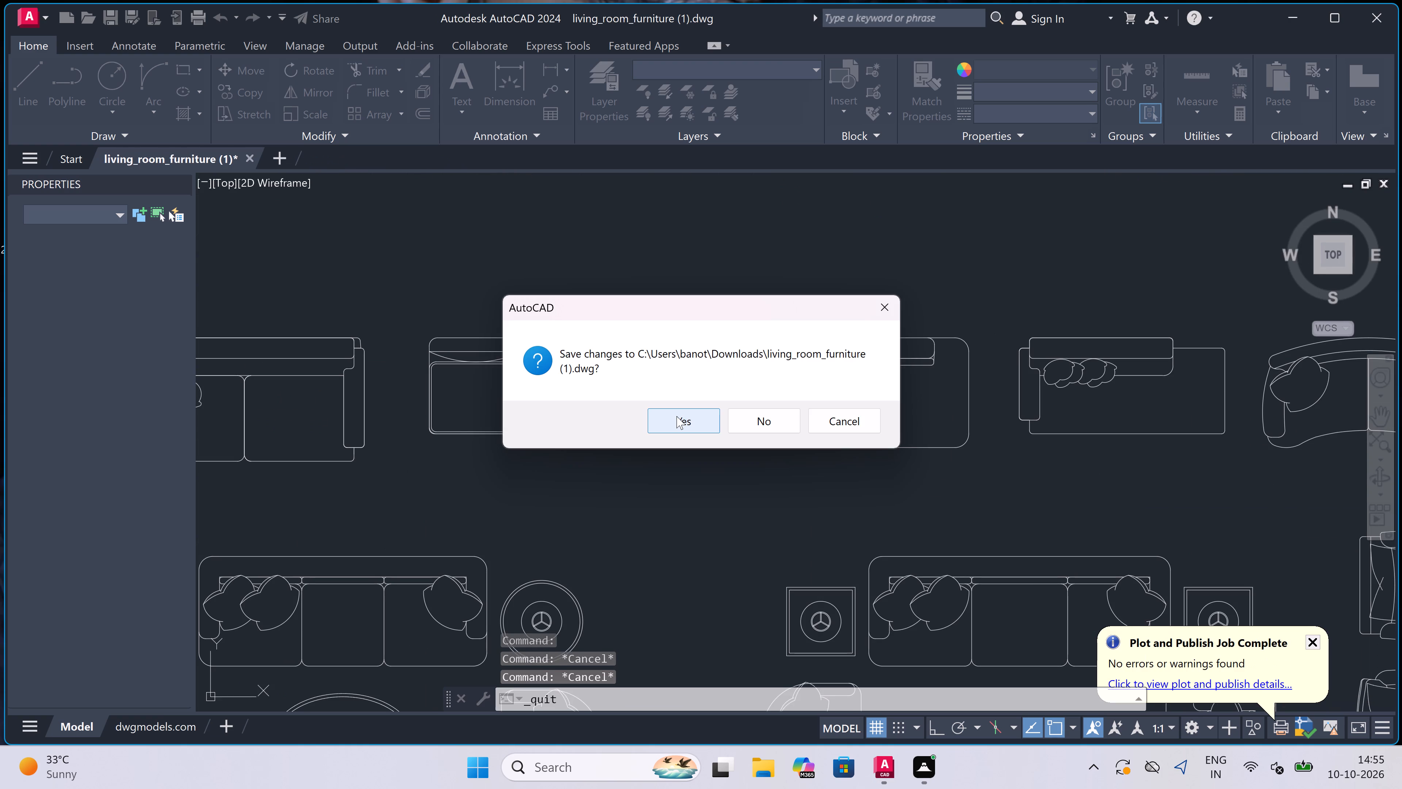
{"action": "left_click", "coordinate": [678, 416]}
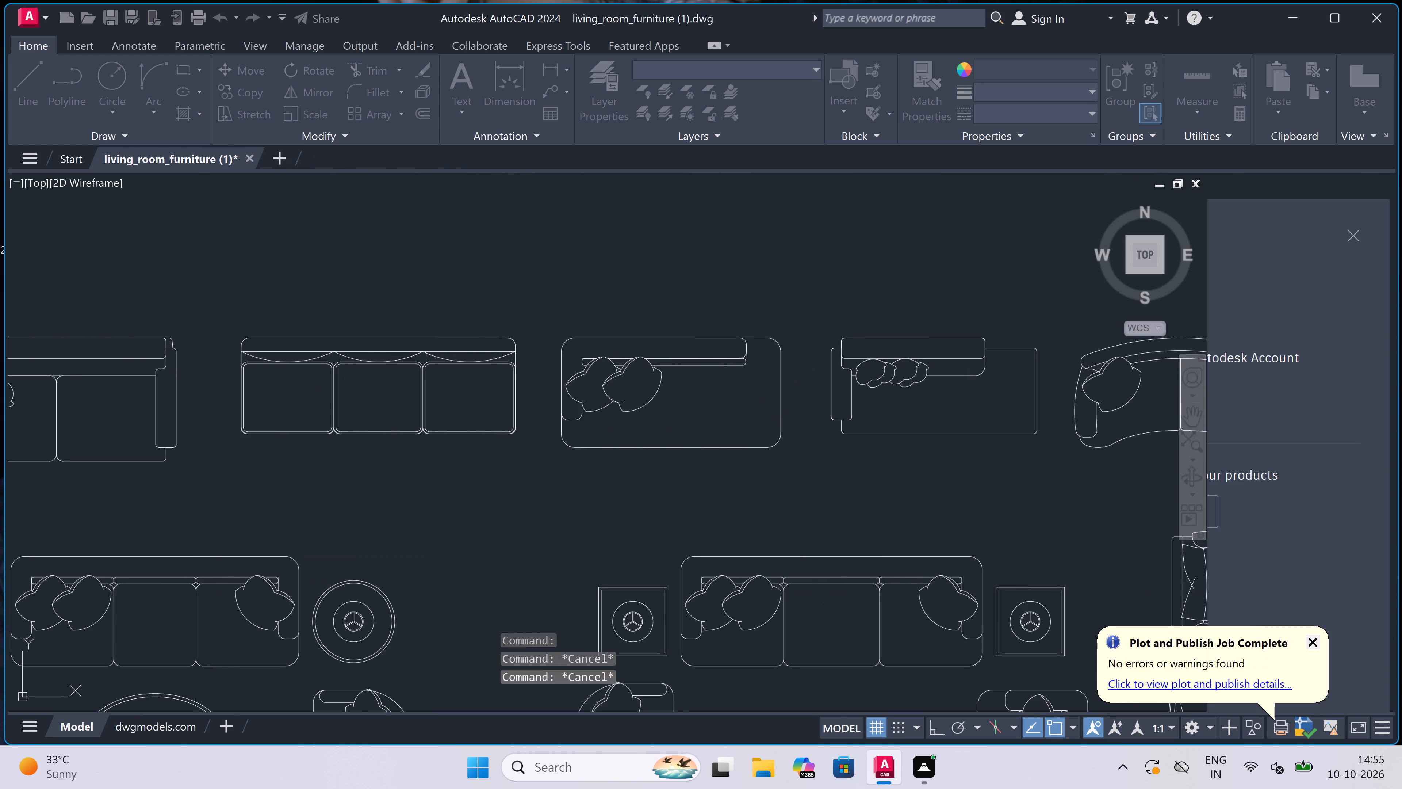